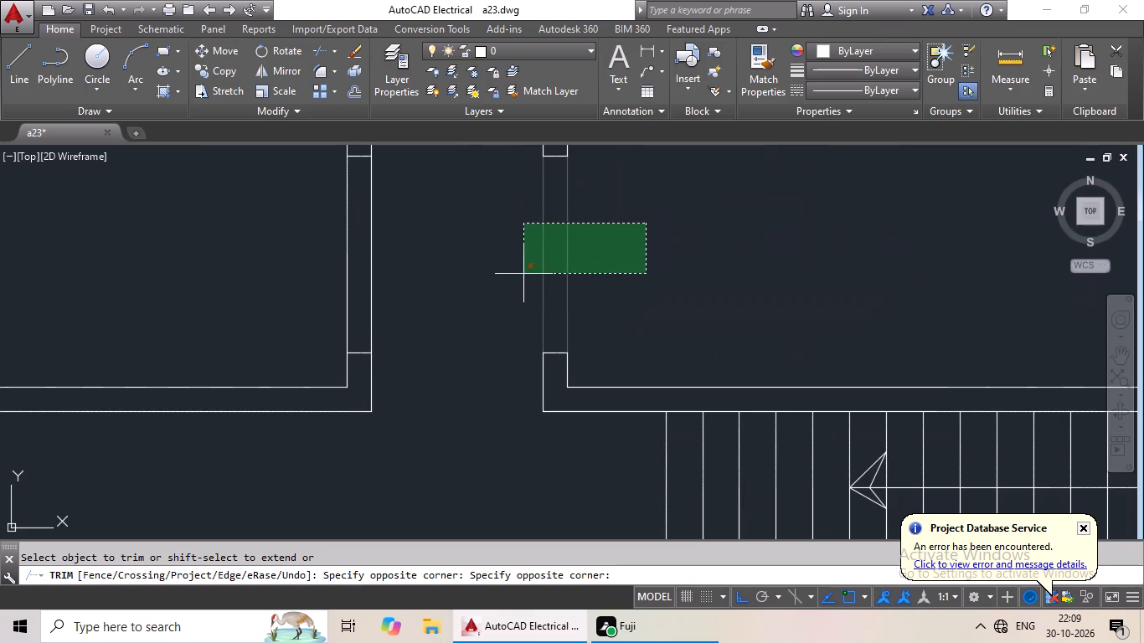
Trim the wall lines out of the two facing openings at the corridor's lower end, near the staircase.
left_click_drag(522, 275, 522, 275)
left_click(521, 276)
left_click_drag(534, 229, 286, 281)
left_click(286, 281)
Trim the wall lines across both room door openings and the small-room door opening in the lowest right-hand unit.
scroll(516, 250, "down", 1)
middle_click_drag(517, 252, 508, 301)
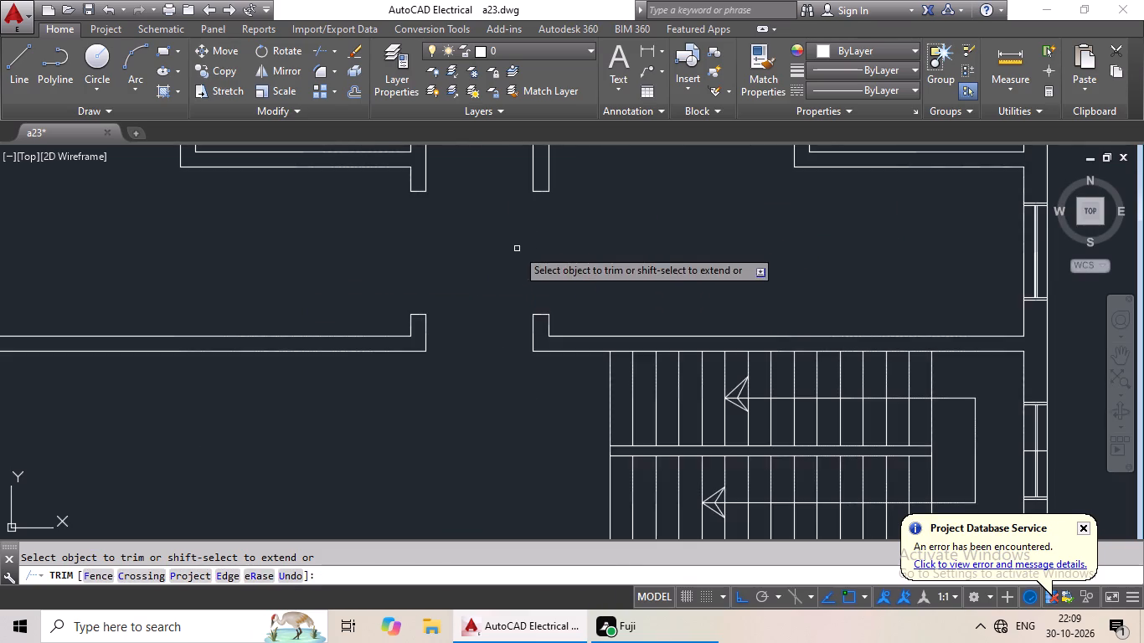
middle_click_drag(508, 301, 492, 384)
middle_click_drag(587, 263, 528, 373)
left_click_drag(575, 215, 559, 320)
left_click(559, 320)
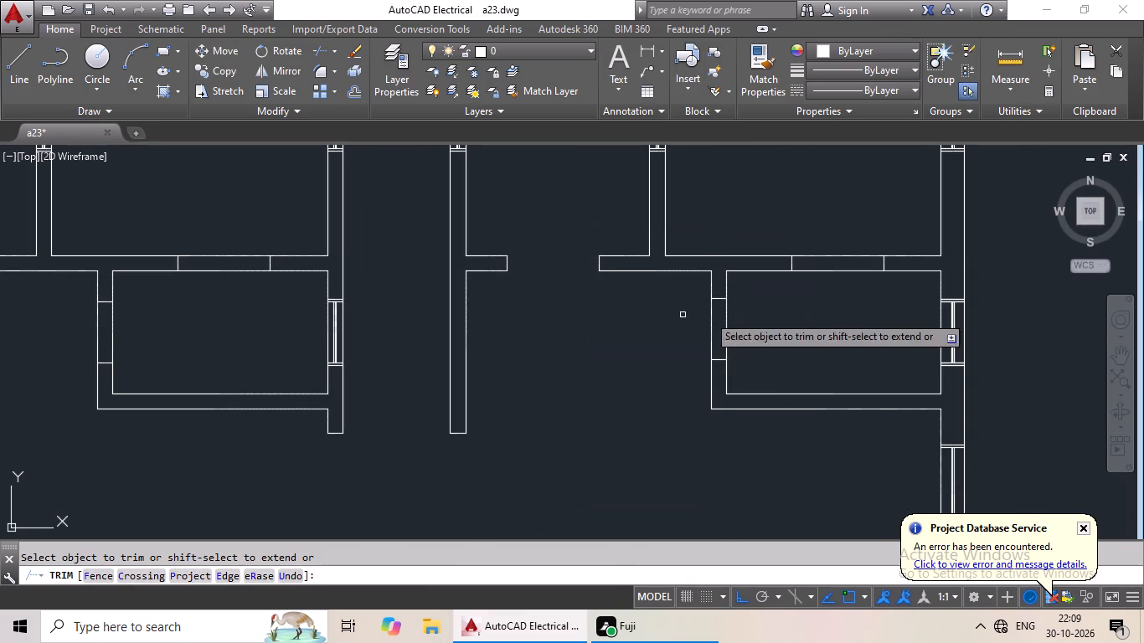
left_click_drag(789, 312, 664, 342)
left_click_drag(664, 342, 681, 332)
left_click_drag(826, 224, 826, 304)
left_click(826, 304)
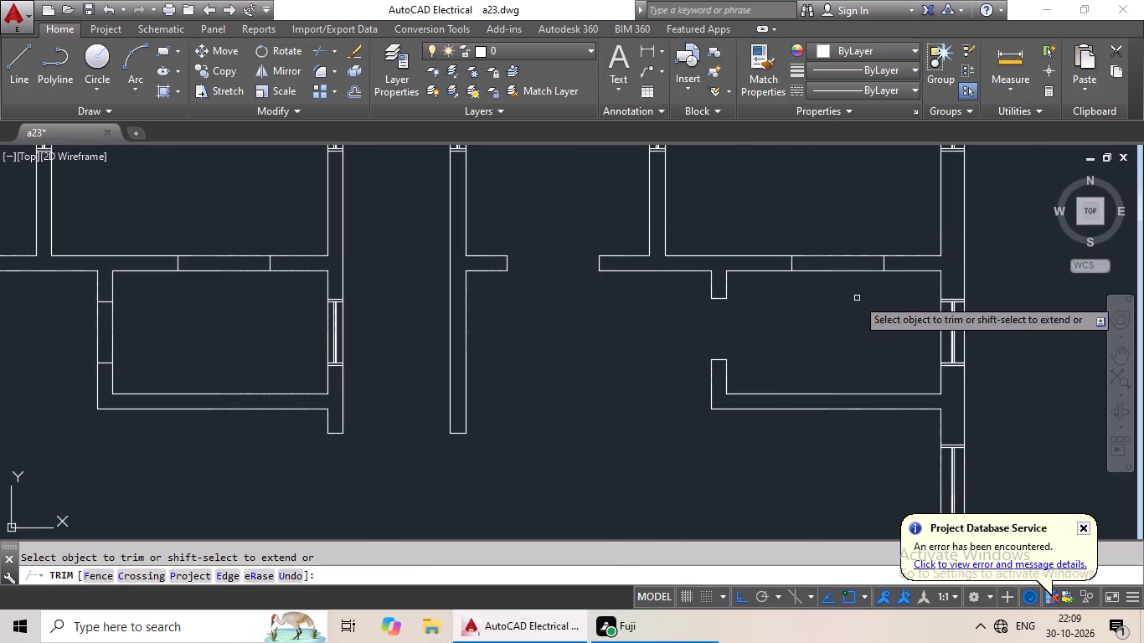
left_click_drag(838, 218, 829, 335)
left_click(829, 335)
Trim the wall lines across both room door openings and the small-room door opening in the lowest left-hand unit.
left_click_drag(250, 229, 227, 291)
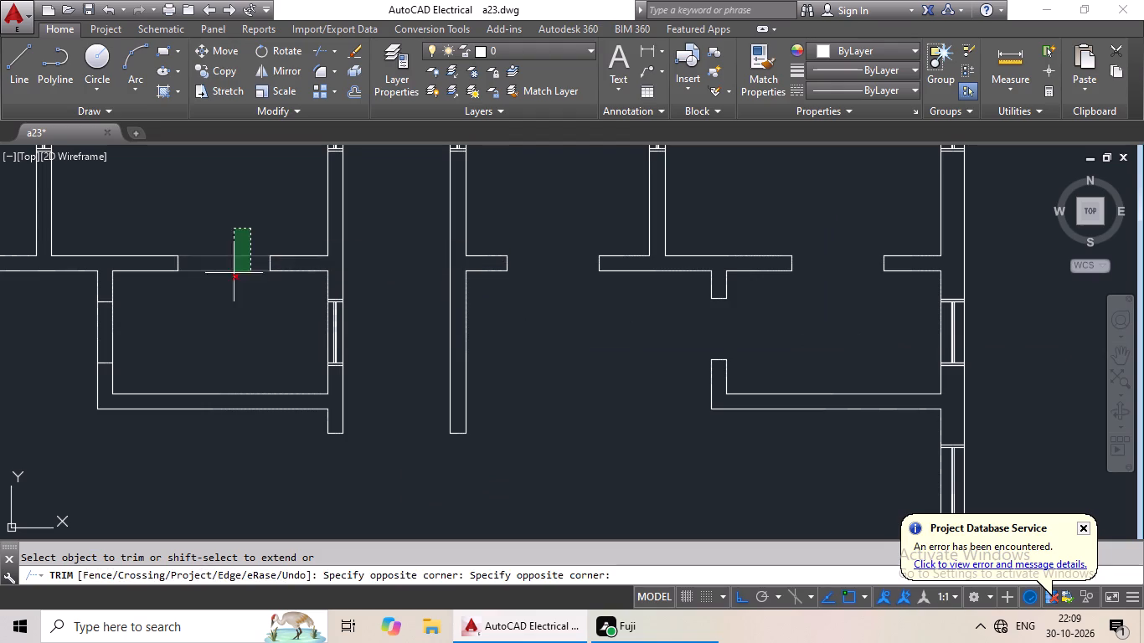
left_click_drag(227, 291, 217, 312)
left_click(217, 312)
left_click_drag(228, 319, 76, 345)
middle_click_drag(191, 327, 739, 318)
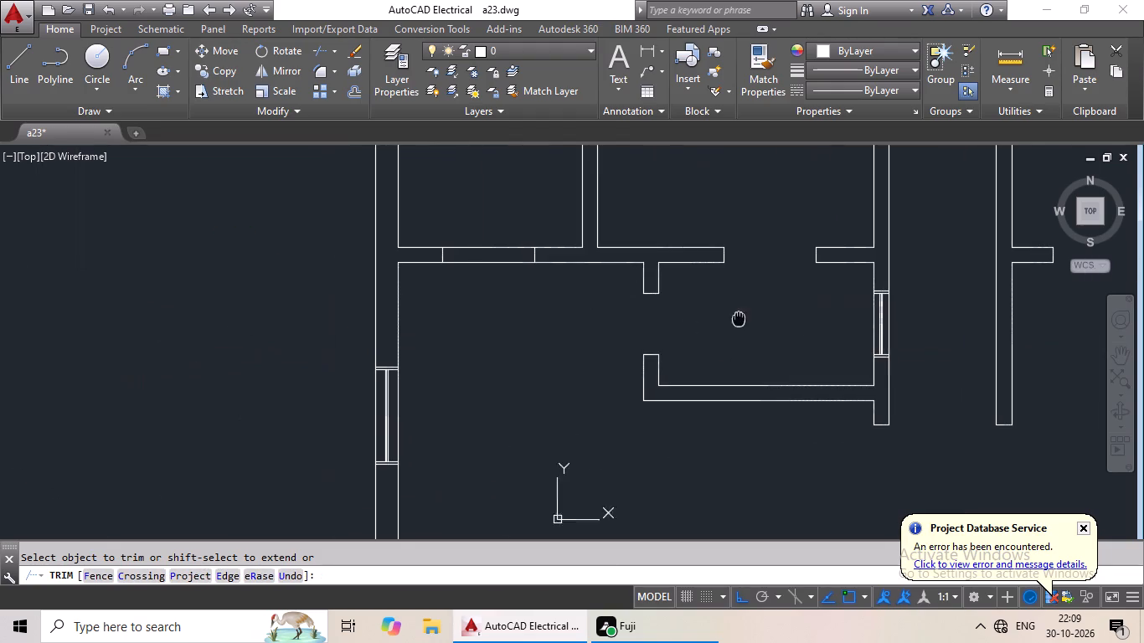
left_click_drag(509, 227, 475, 316)
left_click(475, 316)
Trim the wall lines across the small-room door opening in the left-hand unit of the second row from the bottom.
scroll(537, 317, "down", 3)
middle_click_drag(541, 332, 495, 402)
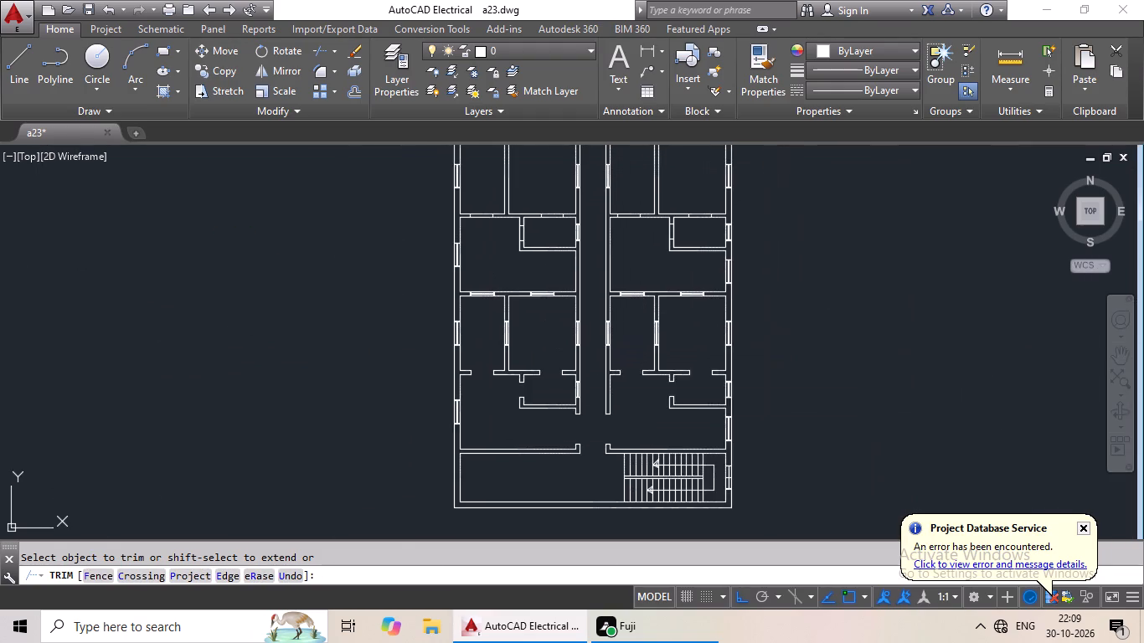
scroll(644, 342, "up", 1)
middle_click_drag(569, 383, 543, 403)
middle_click_drag(570, 372, 547, 401)
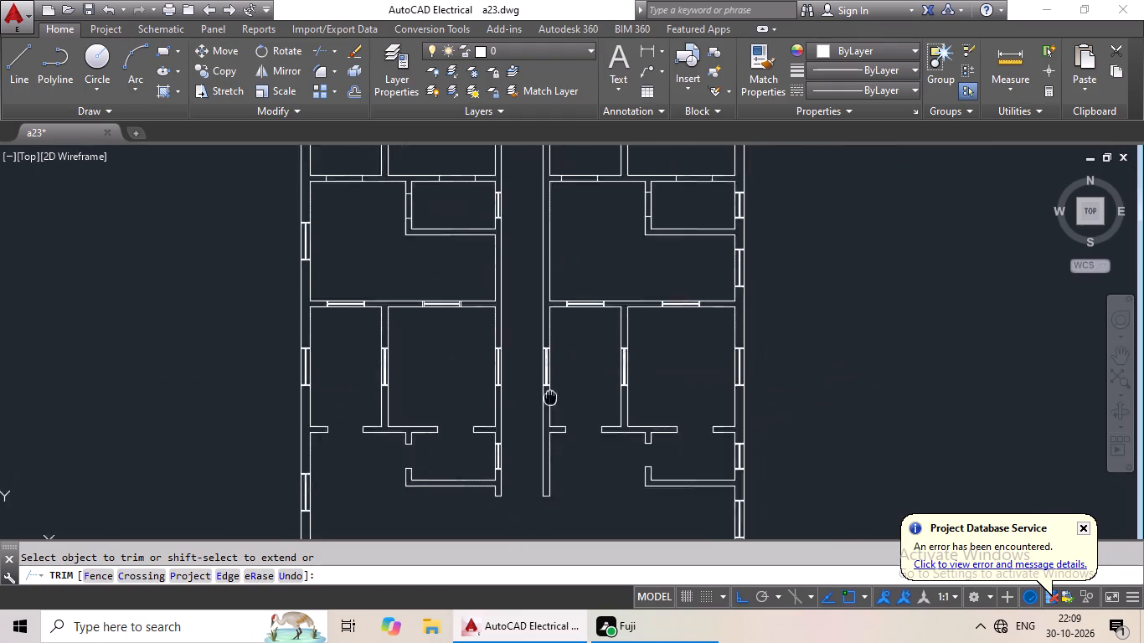
middle_click_drag(547, 401, 536, 411)
middle_click_drag(400, 273, 398, 343)
middle_click_drag(398, 346, 396, 388)
scroll(400, 344, "up", 2)
left_click_drag(424, 332, 334, 348)
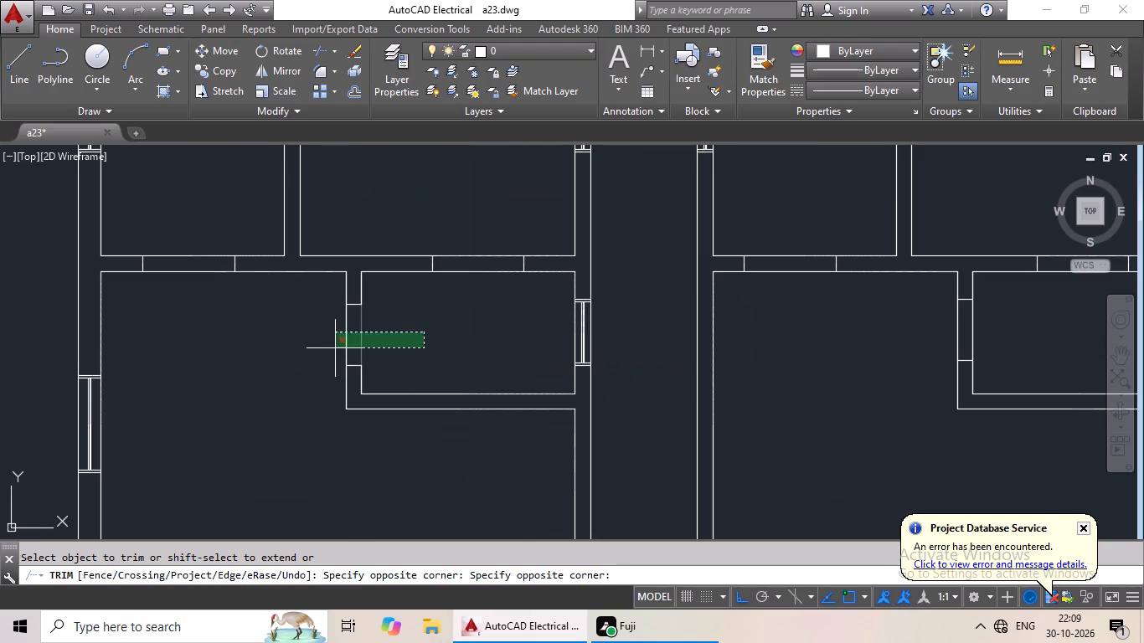
left_click_drag(334, 348, 332, 348)
left_click(332, 348)
Trim the small-room and both room door openings in the right-hand unit of the second row from the bottom.
scroll(436, 325, "down", 3)
middle_click_drag(449, 393, 356, 450)
scroll(469, 382, "up", 1)
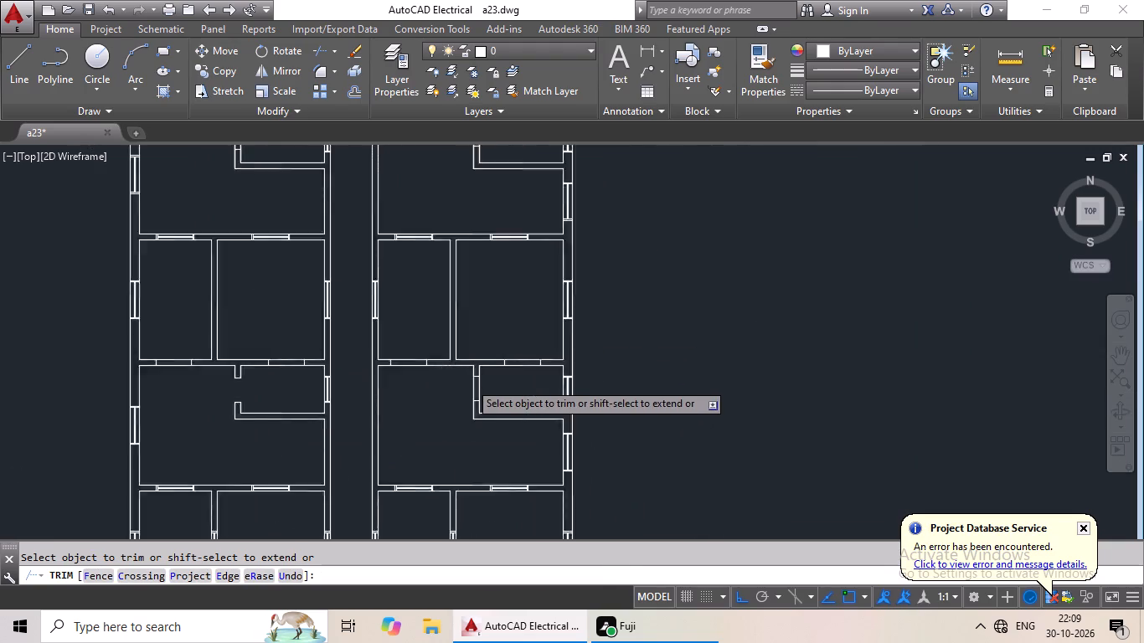
scroll(469, 382, "up", 2)
left_click_drag(510, 387, 451, 417)
left_click(451, 417)
left_click_drag(600, 306, 587, 387)
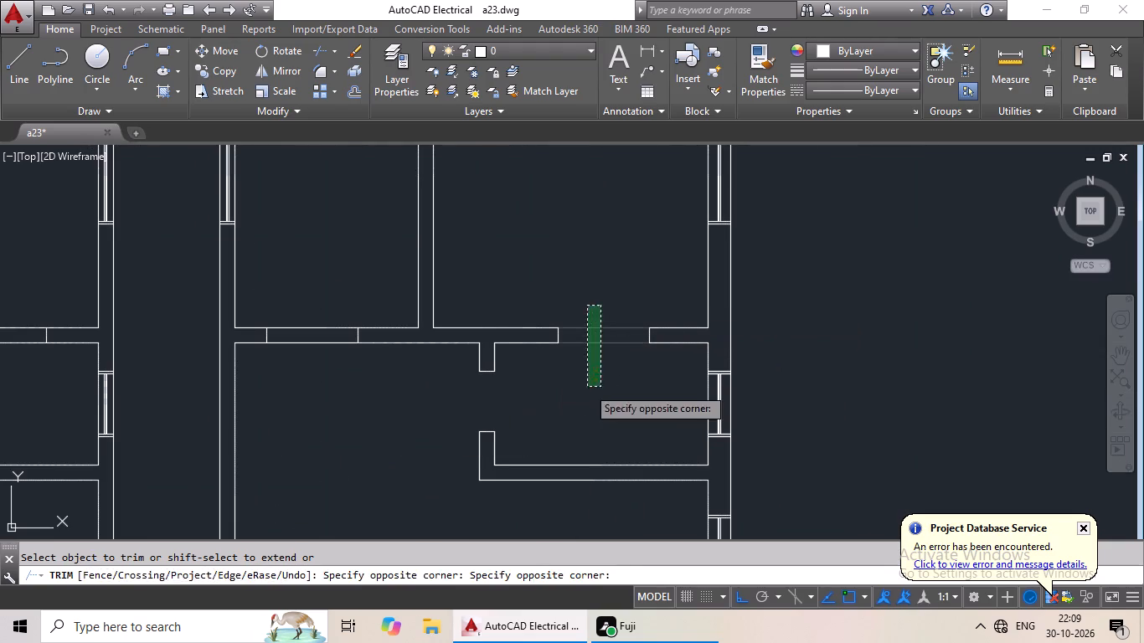
left_click(587, 387)
left_click_drag(346, 303, 317, 370)
left_click(317, 370)
Trim the wall lines across both room door openings in the left-hand unit of the second row from the bottom.
middle_click_drag(346, 382, 667, 352)
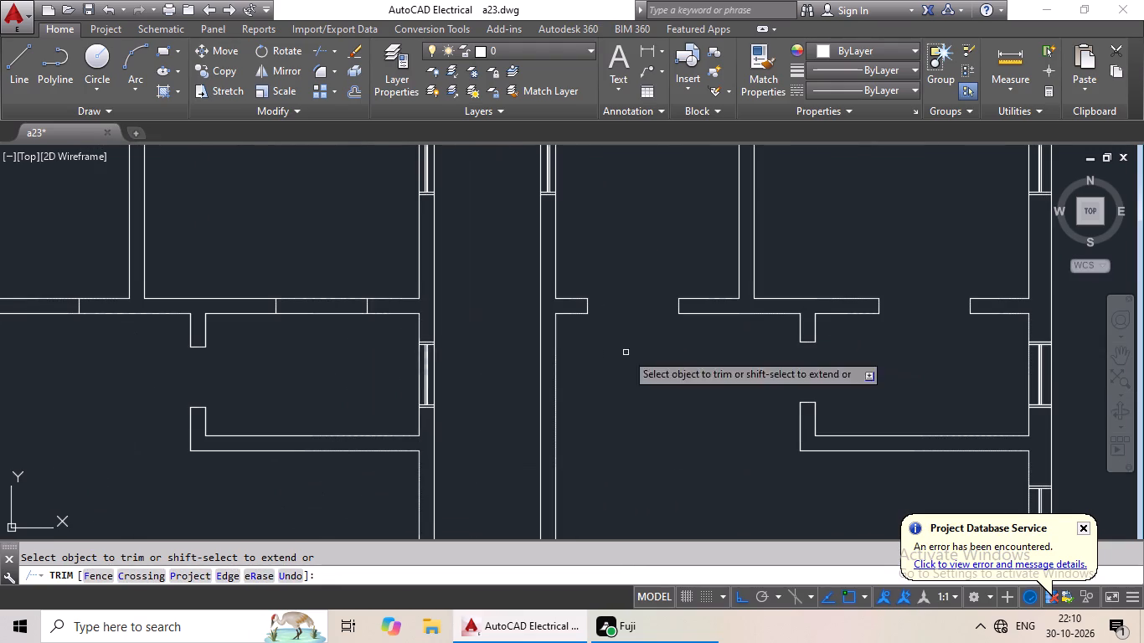
left_click_drag(321, 263, 301, 363)
left_click(301, 363)
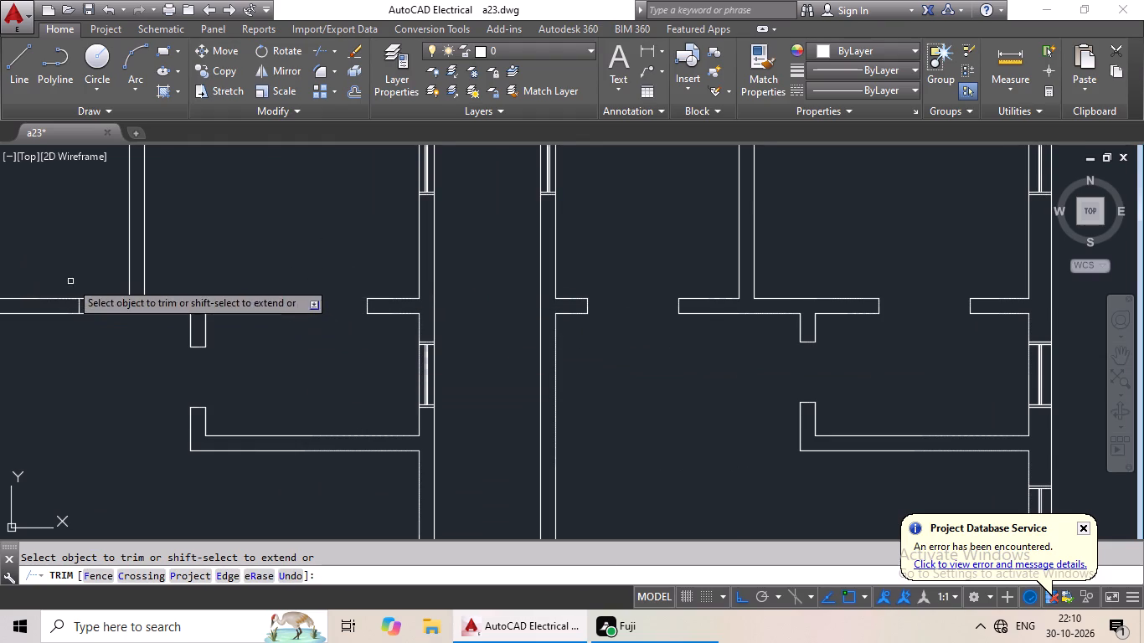
middle_click_drag(73, 283, 383, 301)
left_click_drag(355, 288, 336, 388)
left_click(337, 388)
Trim the small-room and both room door openings in the right-hand unit of the third row from the bottom.
scroll(382, 363, "down", 3)
middle_click_drag(437, 325, 410, 364)
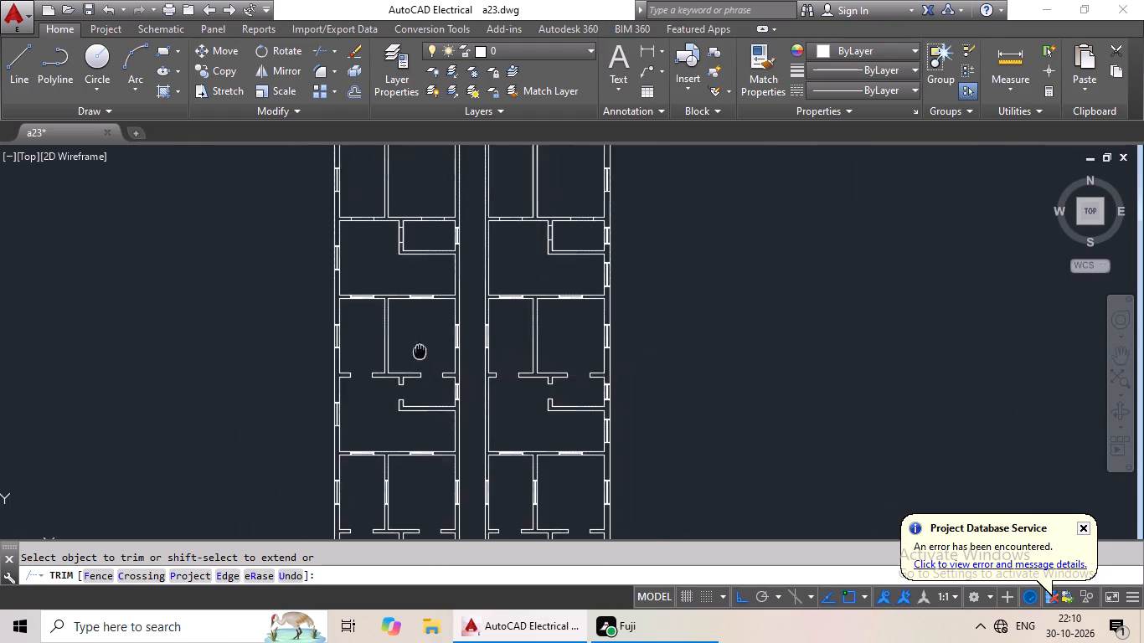
middle_click_drag(410, 364, 386, 394)
middle_click_drag(483, 369, 452, 443)
scroll(518, 373, "up", 2)
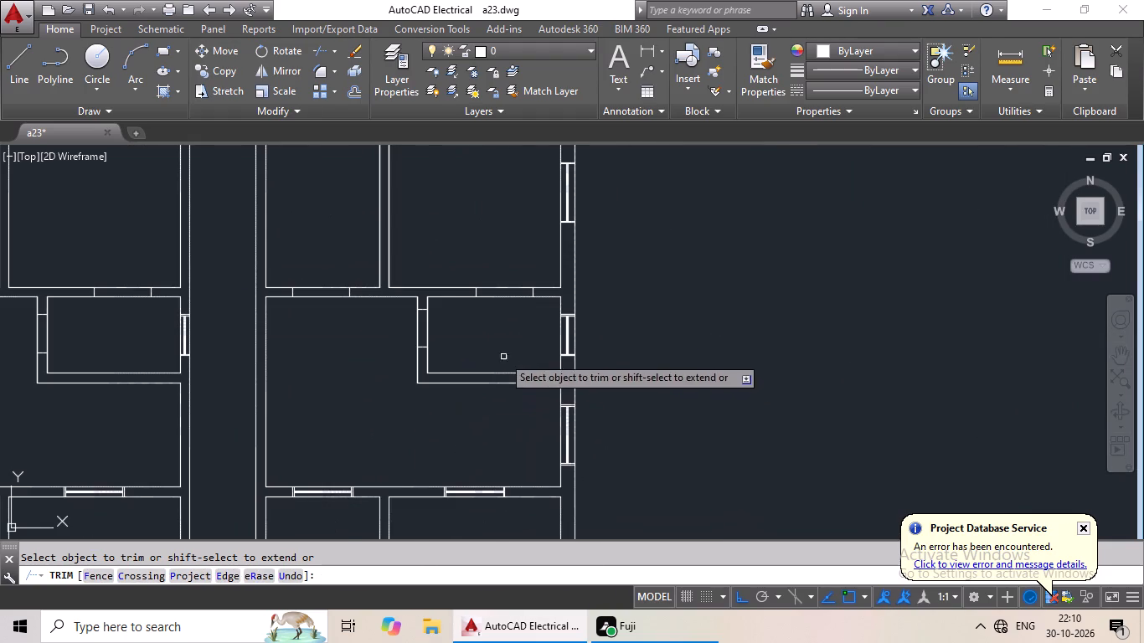
scroll(430, 328, "up", 2)
left_click_drag(469, 317, 346, 342)
left_click_drag(346, 342, 359, 340)
left_click_drag(591, 204, 588, 279)
left_click(588, 279)
left_click_drag(130, 188, 137, 291)
left_click_drag(137, 291, 150, 295)
Trim both room door openings and the small-room door opening in the left-hand unit of the third row.
scroll(248, 295, "down", 1)
middle_click_drag(280, 307, 733, 317)
left_click_drag(328, 239, 314, 298)
left_click(314, 298)
left_click_drag(324, 292, 257, 334)
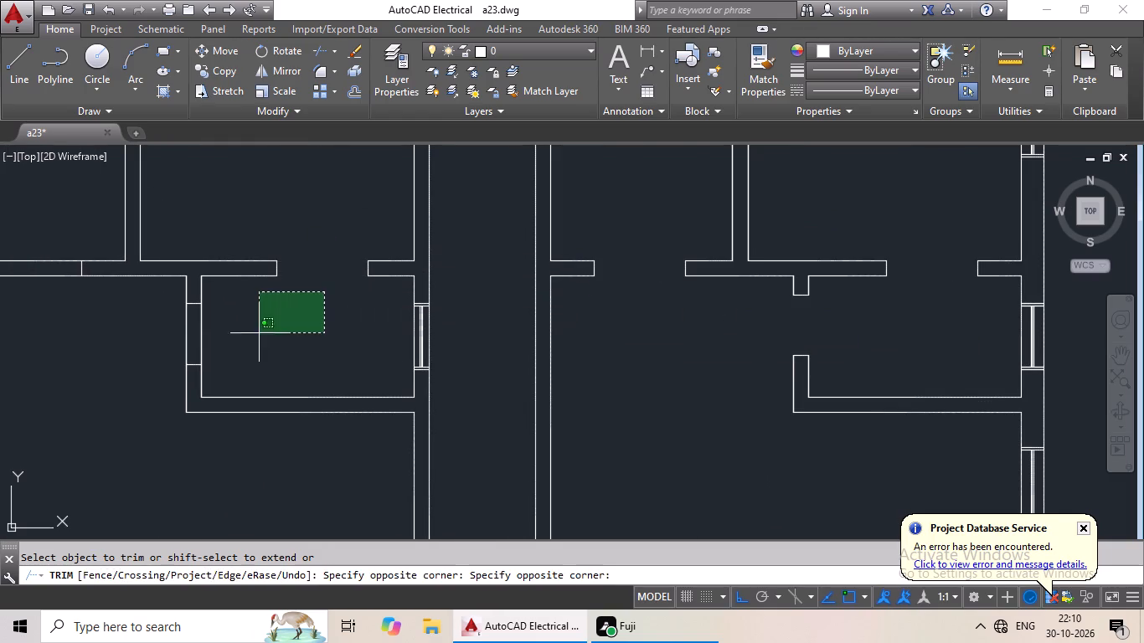
left_click_drag(257, 334, 244, 339)
left_click_drag(248, 337, 172, 351)
left_click_drag(173, 346, 271, 334)
left_click(271, 334)
middle_click_drag(297, 327, 298, 327)
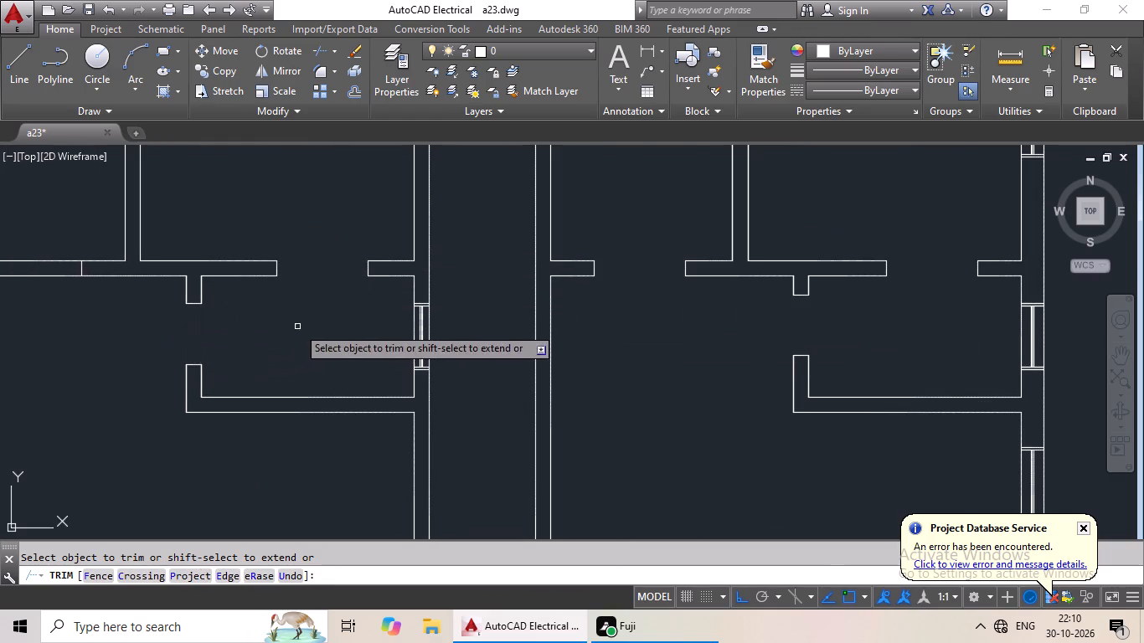
middle_click_drag(298, 327, 935, 332)
left_click_drag(678, 230, 652, 350)
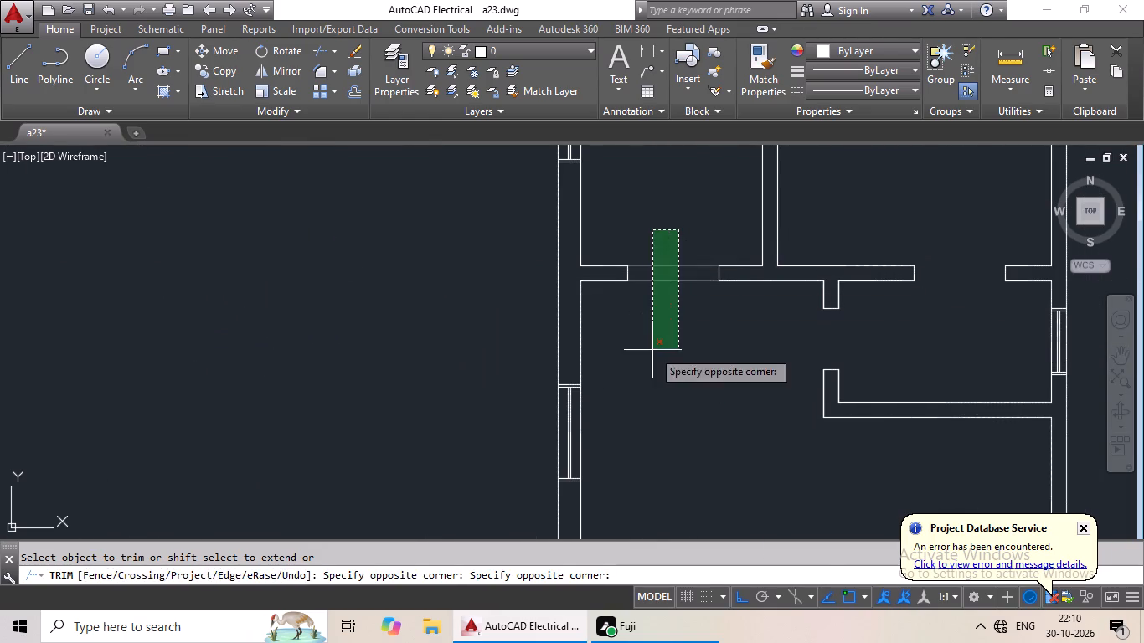
left_click(652, 350)
Trim the wall lines across the small-room and both room door openings in the top right-hand unit.
scroll(678, 344, "down", 3)
middle_click_drag(698, 355, 565, 432)
middle_click_drag(692, 296, 617, 407)
scroll(656, 383, "up", 5)
left_click_drag(724, 325, 566, 354)
left_click_drag(566, 355, 581, 361)
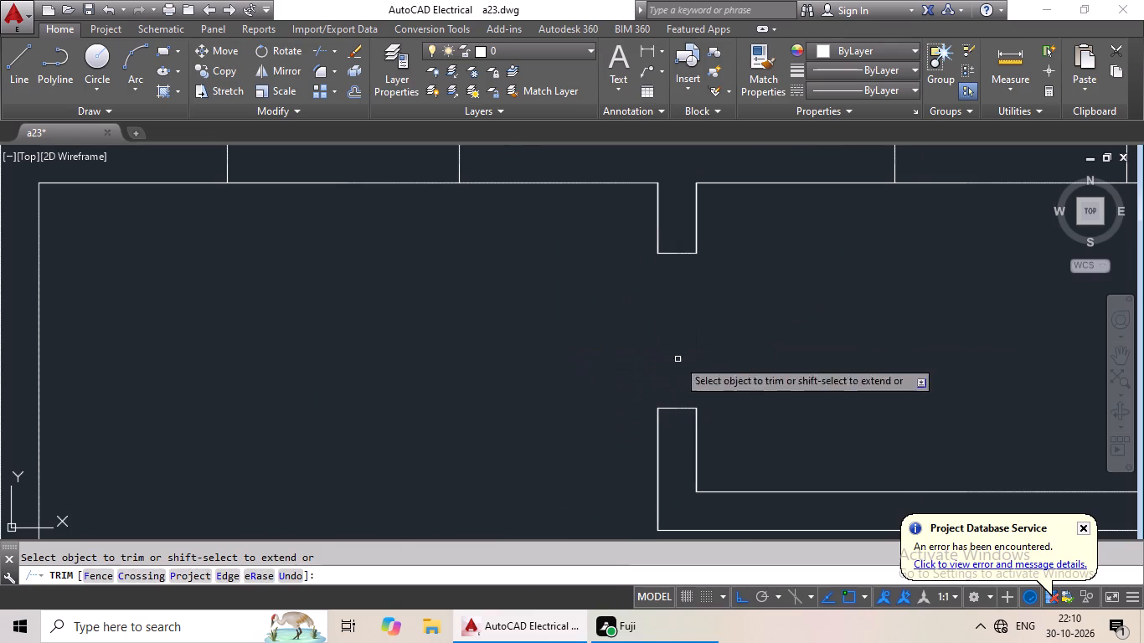
middle_click_drag(750, 334, 304, 480)
left_click_drag(585, 237, 561, 396)
left_click(561, 396)
scroll(653, 358, "down", 1)
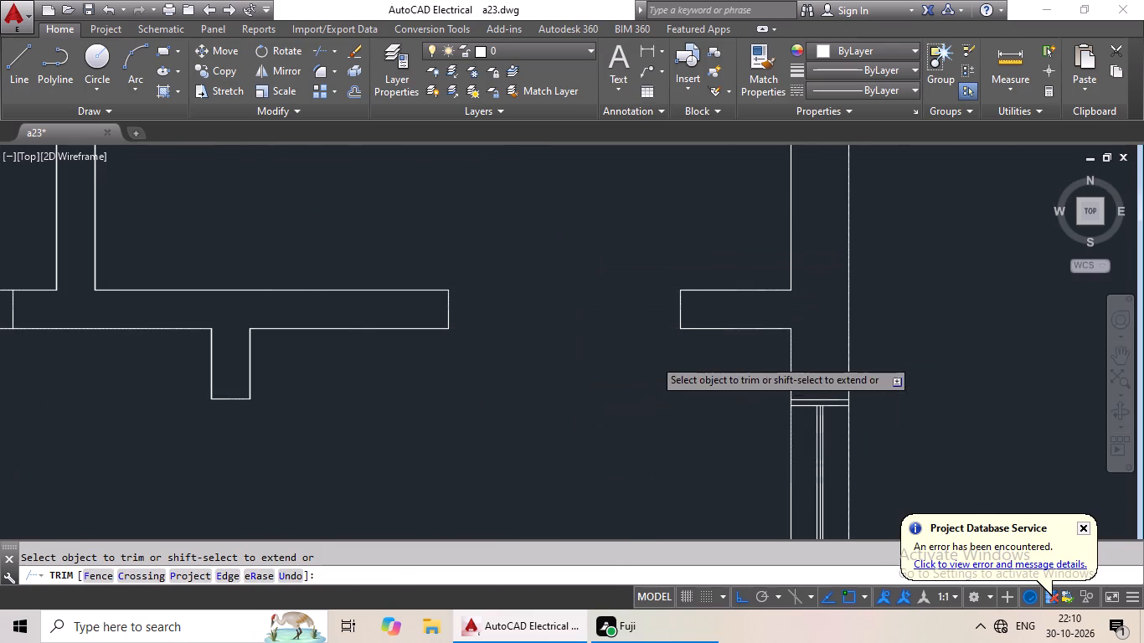
middle_click_drag(653, 359, 1019, 404)
left_click_drag(552, 327, 529, 454)
left_click(529, 455)
Trim both room door openings and the small-room door opening in the top left-hand unit, and end the Trim command.
middle_click_drag(585, 440, 897, 423)
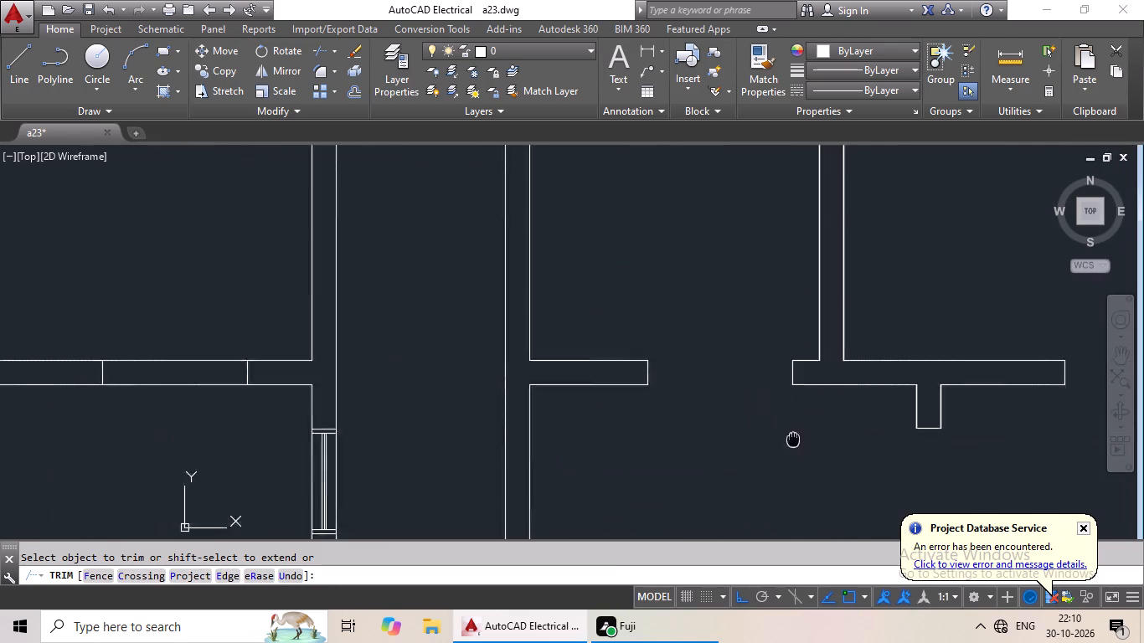
middle_click_drag(897, 423, 1124, 358)
left_click_drag(562, 245, 534, 368)
left_click(534, 368)
left_click_drag(527, 395, 219, 450)
left_click(219, 444)
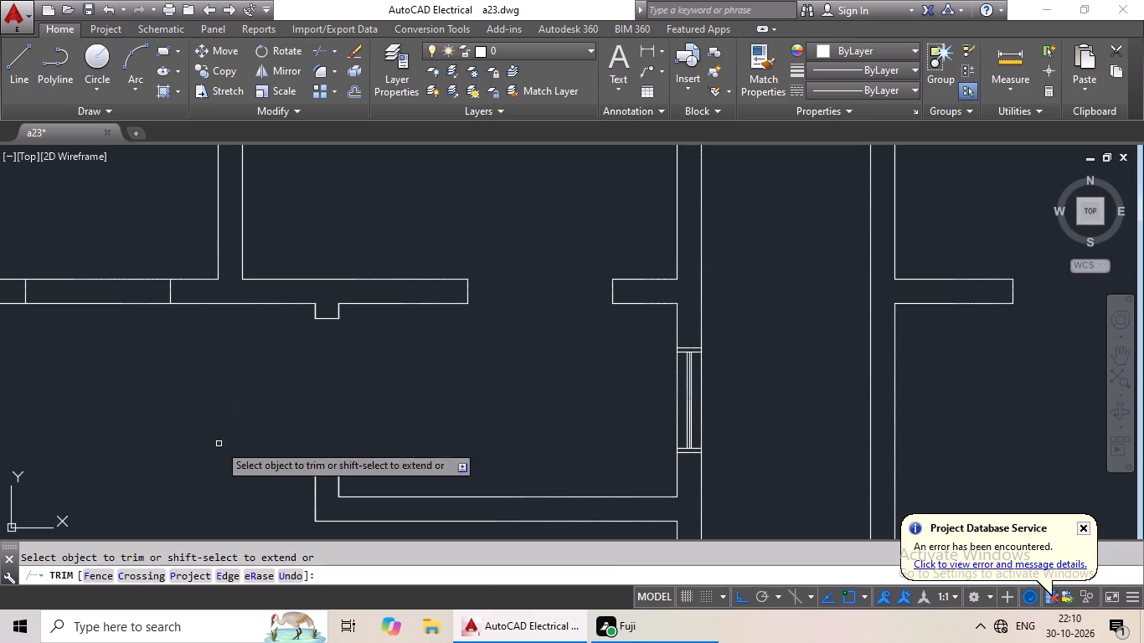
middle_click_drag(336, 401, 830, 399)
left_click_drag(619, 241, 572, 373)
left_click(572, 373)
scroll(655, 358, "down", 3)
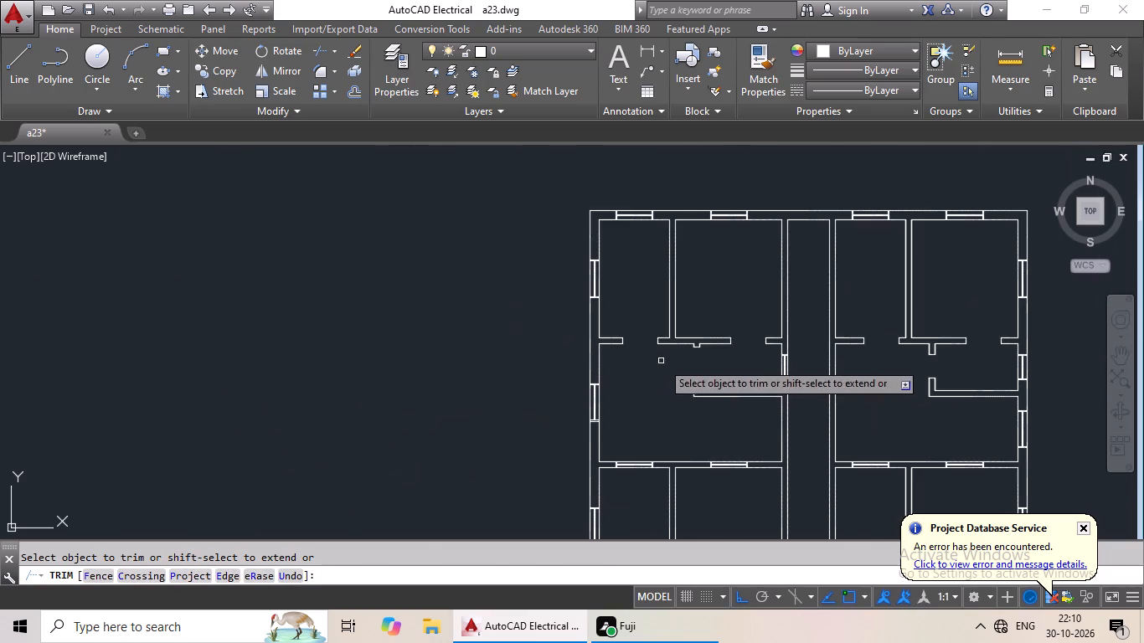
middle_click_drag(712, 292, 587, 306)
scroll(637, 400, "down", 2)
middle_click_drag(644, 404, 630, 320)
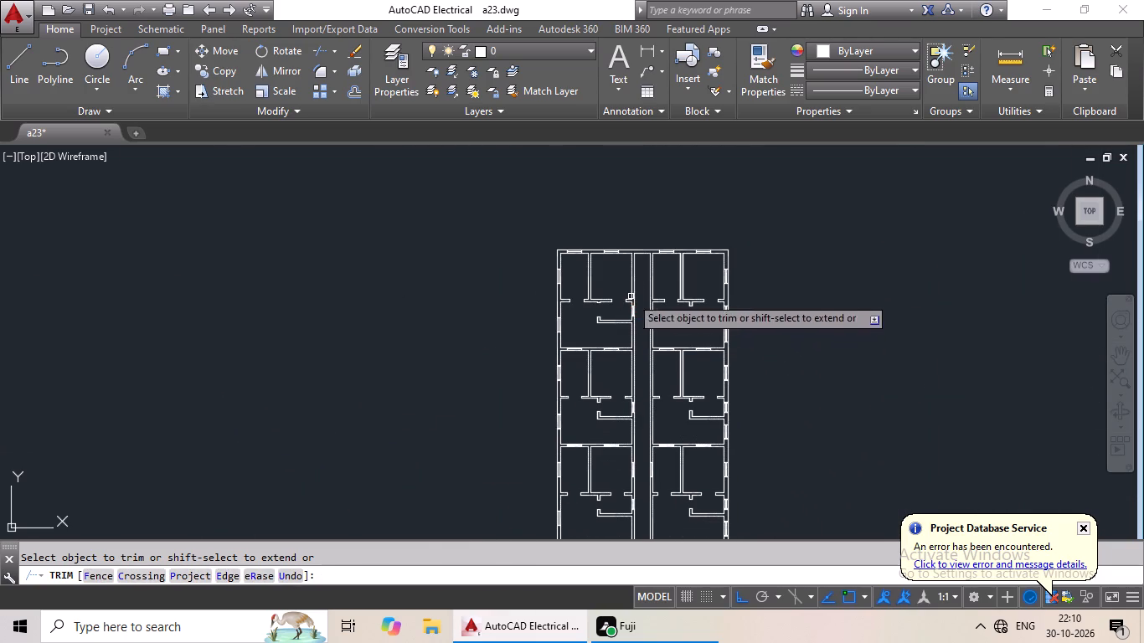
key("Escape")
Undo the accidental displacement of the top right-hand unit's wall lines.
middle_click_drag(816, 327, 801, 255)
middle_click_drag(829, 289, 826, 280)
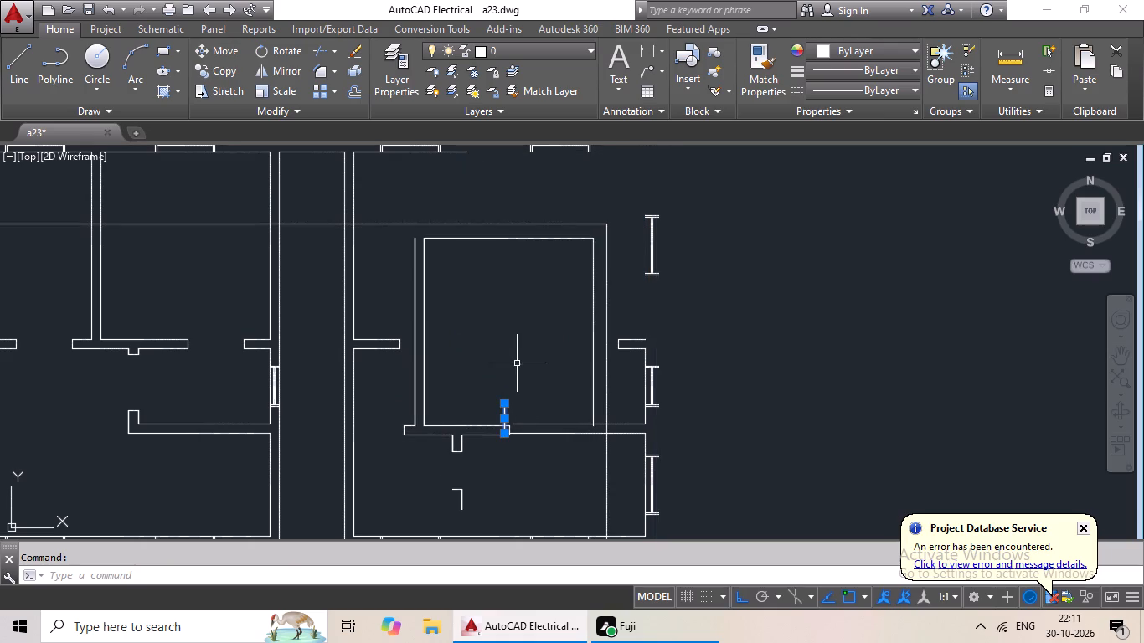
key("ctrl+z")
Select the top right-hand unit's room and partition wall lines, its upper inner wall and the building's outer wall lines, leaving out the windows.
left_click_drag(581, 261, 582, 266)
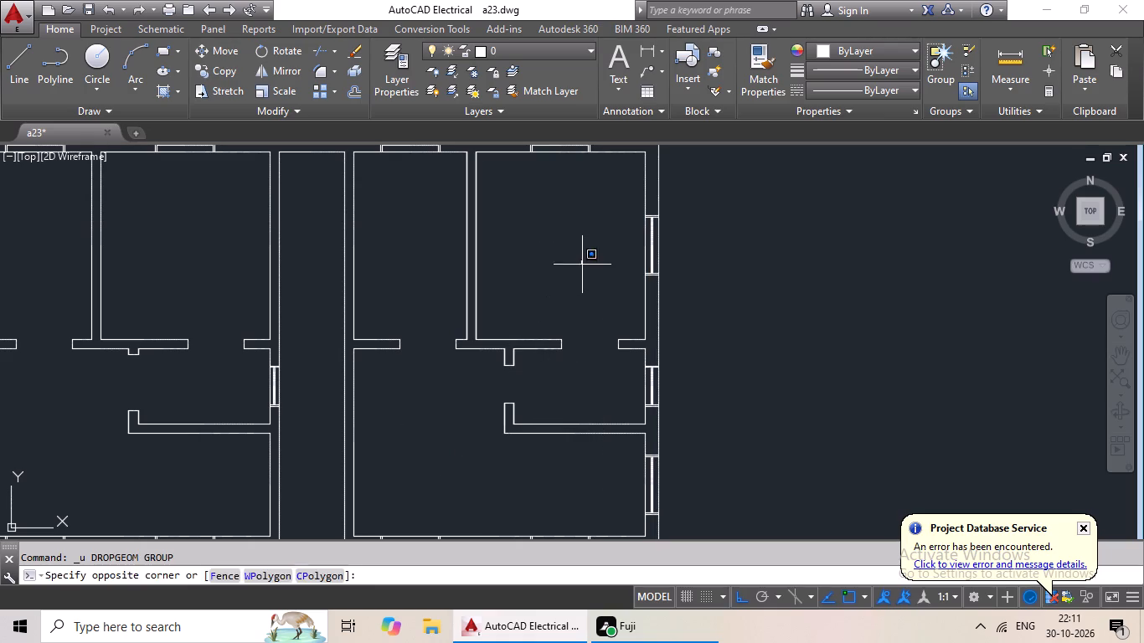
left_click_drag(582, 266, 370, 321)
left_click_drag(586, 294, 586, 293)
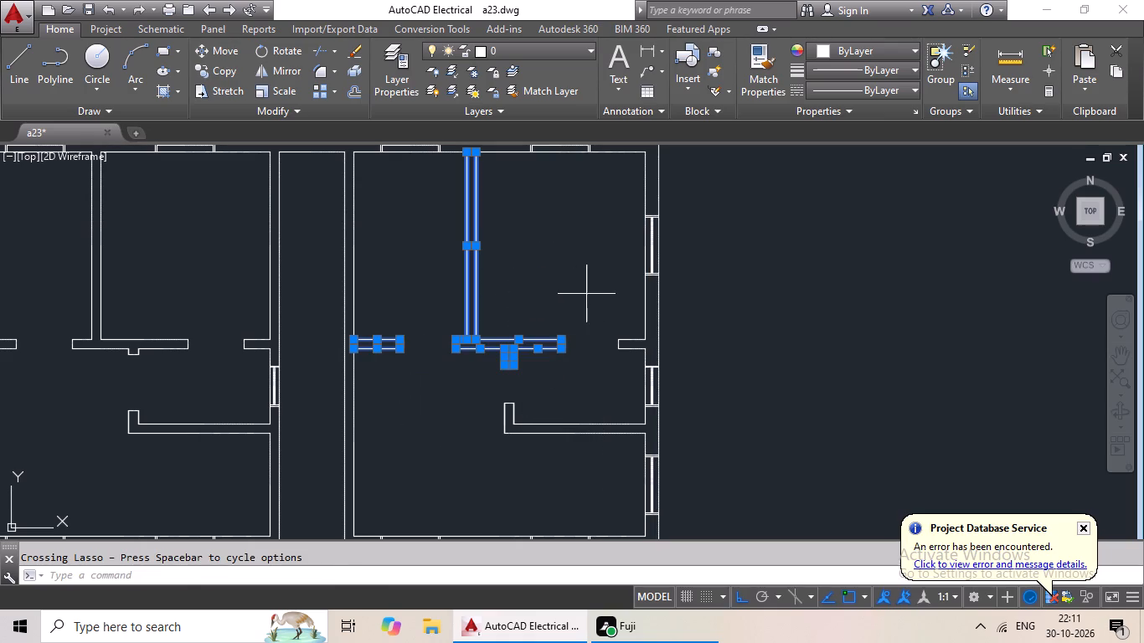
left_click_drag(586, 293, 569, 443)
left_click_drag(731, 306, 699, 325)
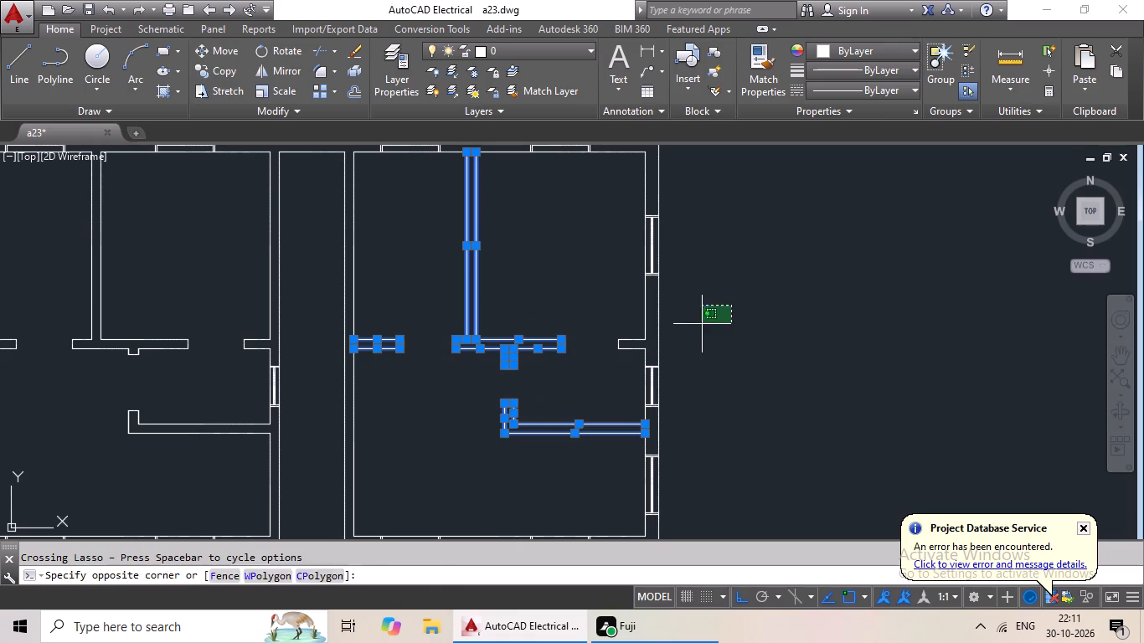
left_click_drag(699, 325, 576, 325)
middle_click_drag(718, 272, 718, 273)
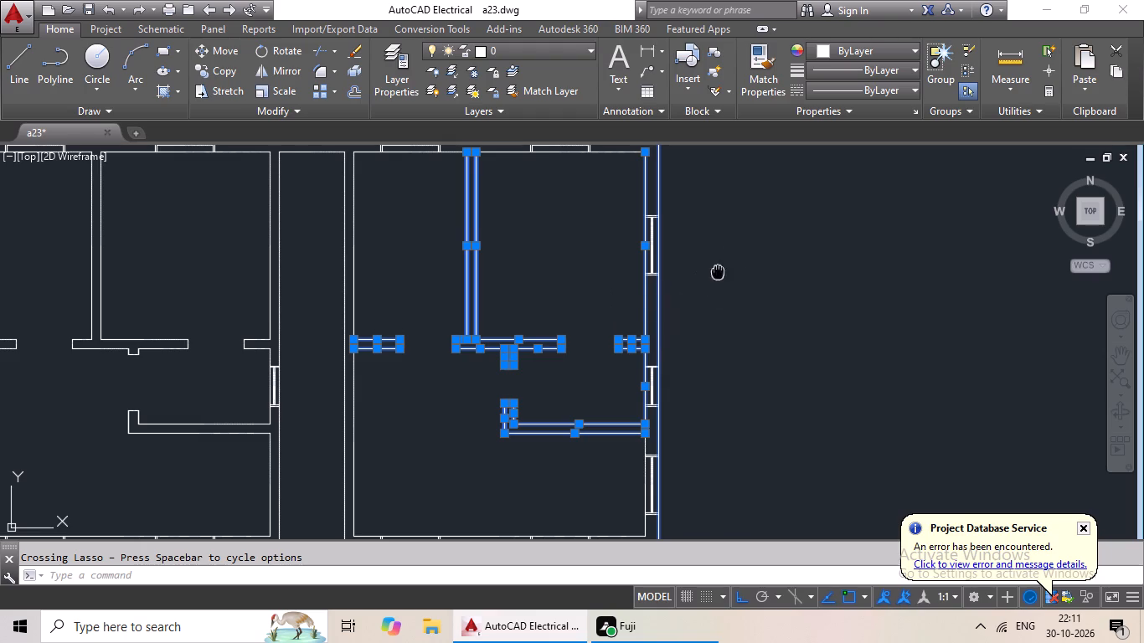
middle_click_drag(718, 273, 703, 414)
left_click_drag(625, 236, 584, 346)
middle_click_drag(586, 347, 734, 249)
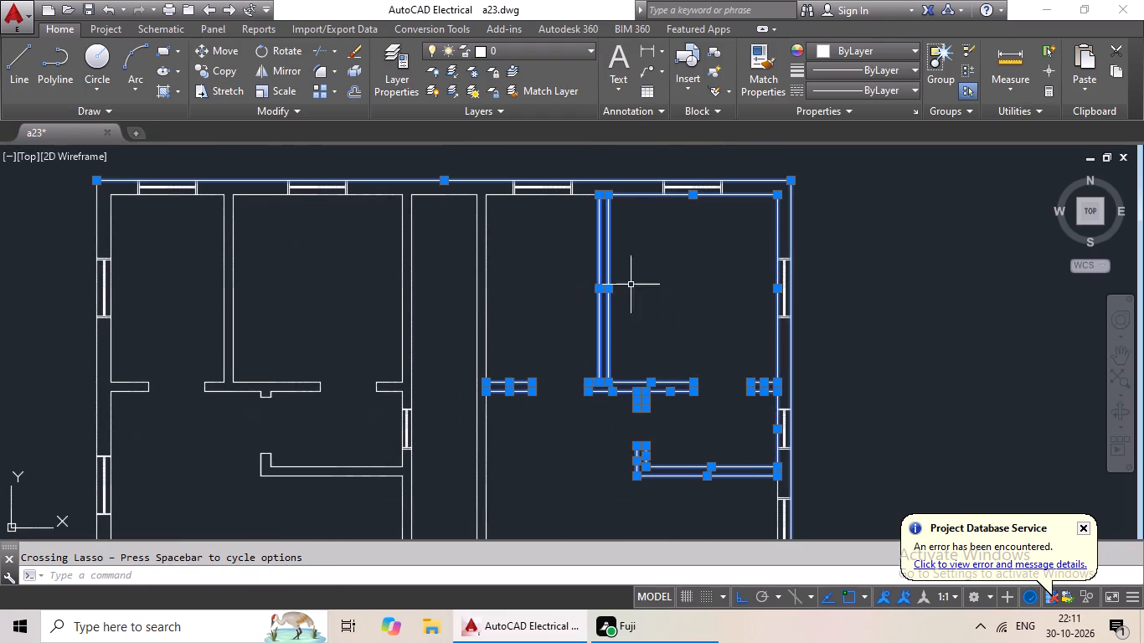
left_click_drag(544, 223, 470, 341)
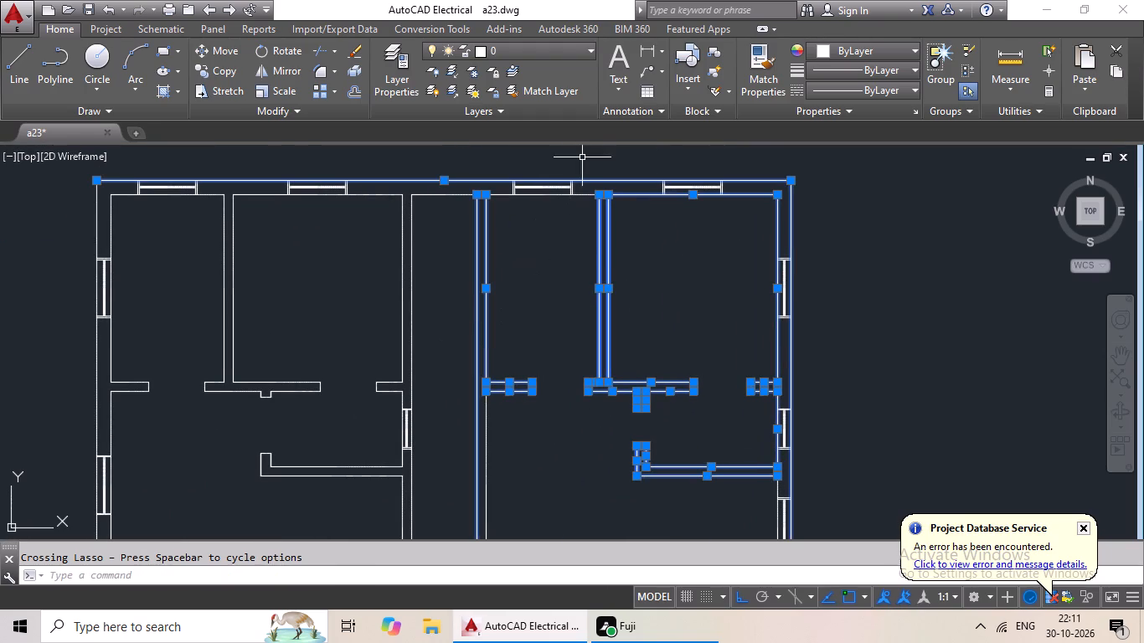
scroll(580, 183, "up", 4)
left_click_drag(591, 182, 546, 357)
Add the corridor's upper wall, the top left-hand unit's right inner room wall and its adjoining door-side wall stub to the selection.
scroll(566, 352, "down", 2)
middle_click_drag(568, 353, 653, 325)
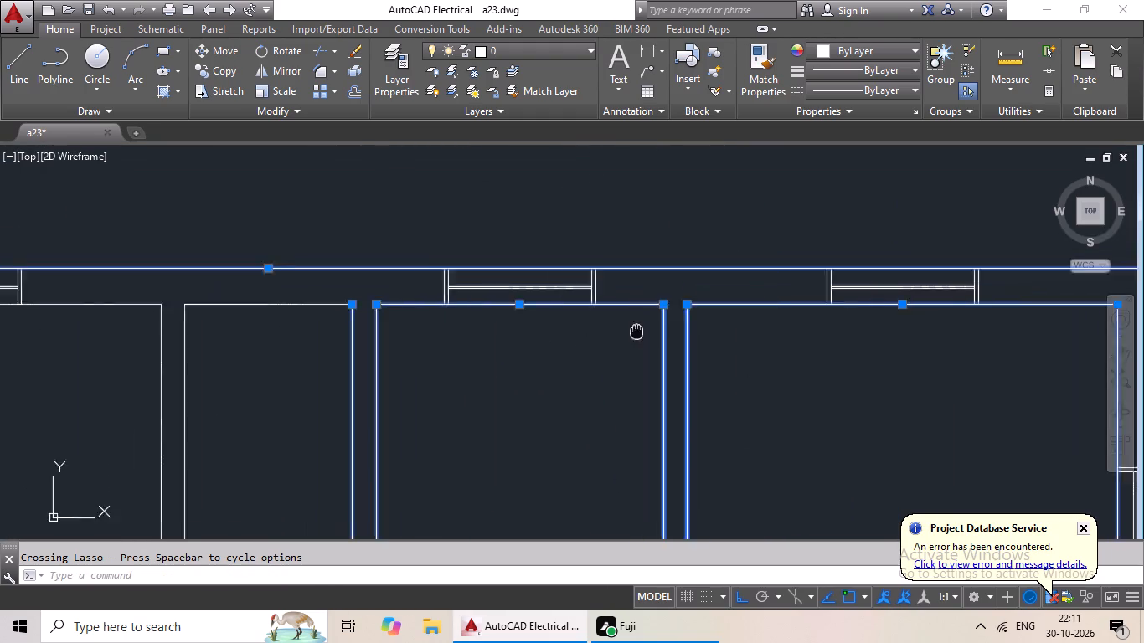
middle_click_drag(653, 325, 810, 259)
left_click_drag(518, 196, 322, 423)
middle_click_drag(436, 337, 437, 337)
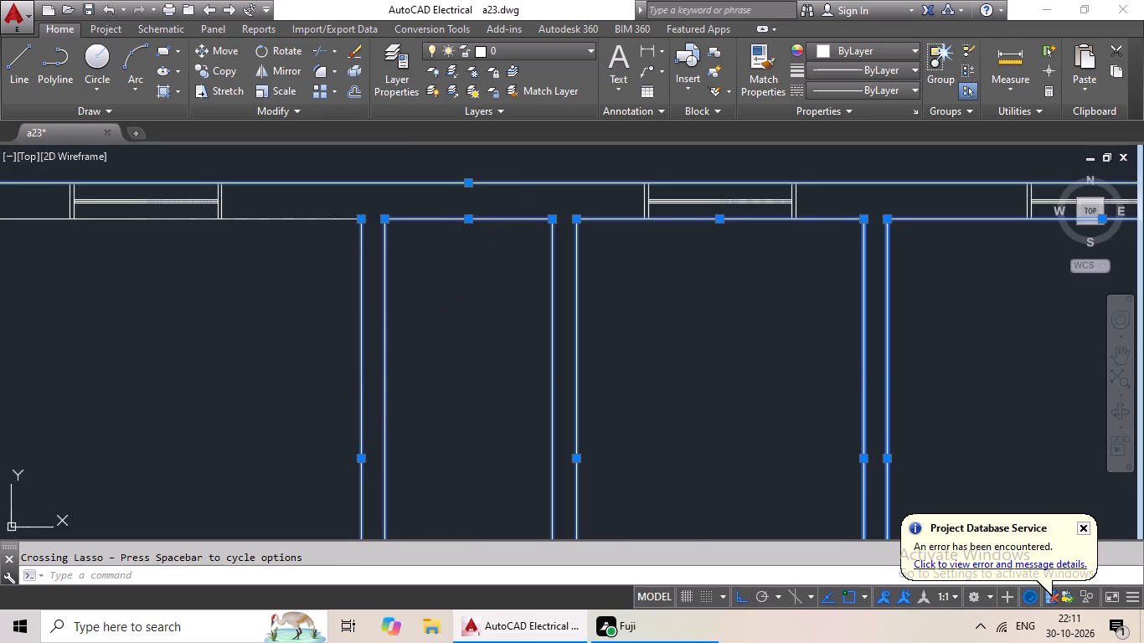
middle_click_drag(437, 337, 554, 136)
scroll(577, 260, "down", 2)
middle_click_drag(576, 301, 595, 219)
scroll(539, 265, "up", 1)
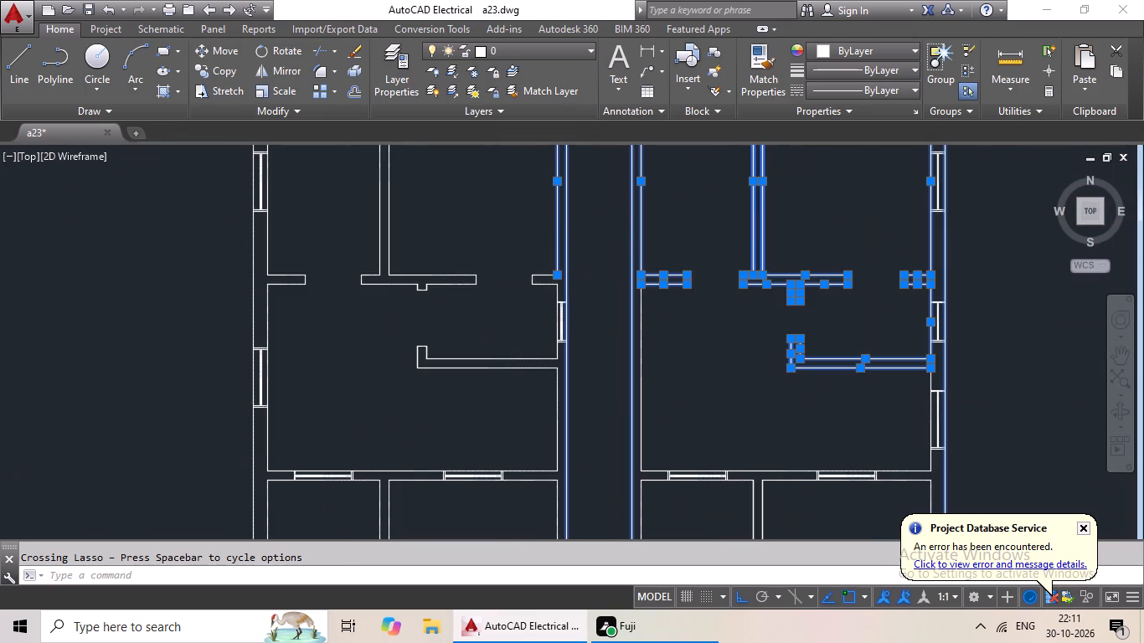
scroll(539, 266, "up", 3)
left_click_drag(541, 260, 629, 368)
scroll(768, 306, "down", 2)
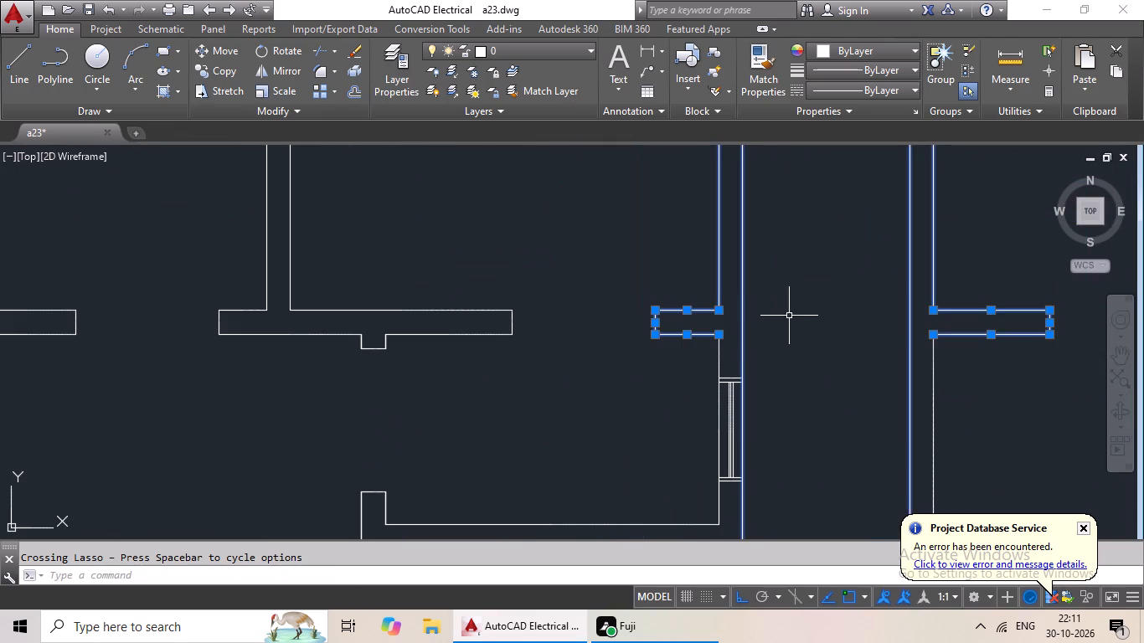
Add the left and right inner wall lines of the top right-hand unit's hall to the selection, leaving out the windows.
middle_click_drag(792, 316, 610, 306)
left_click_drag(815, 357, 702, 398)
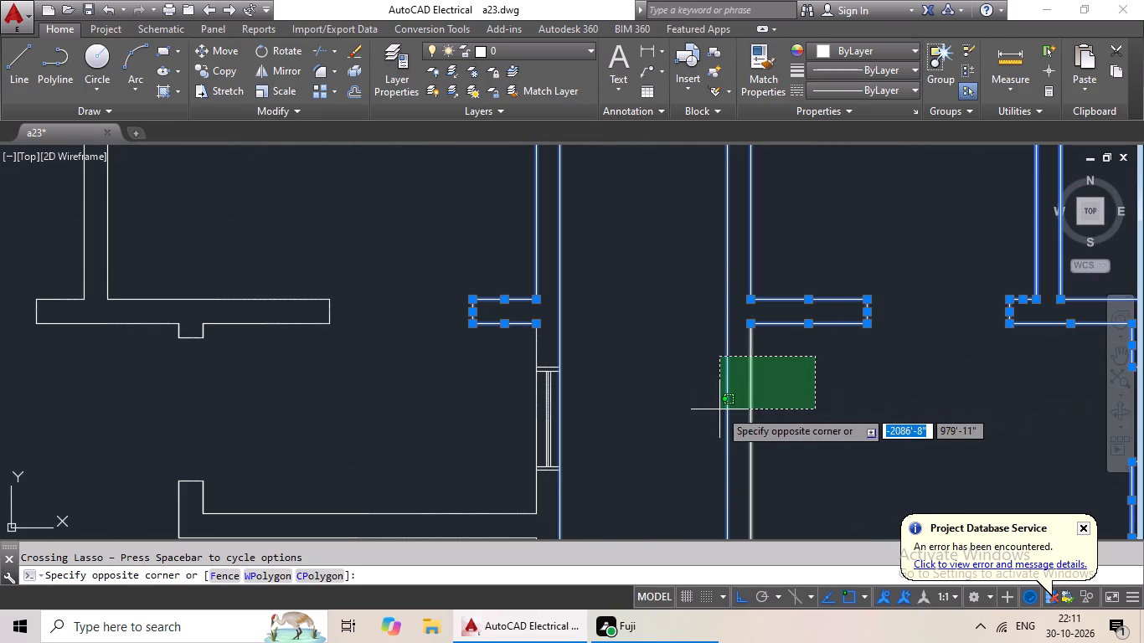
left_click(719, 409)
scroll(843, 381, "down", 2)
middle_click_drag(849, 383, 583, 316)
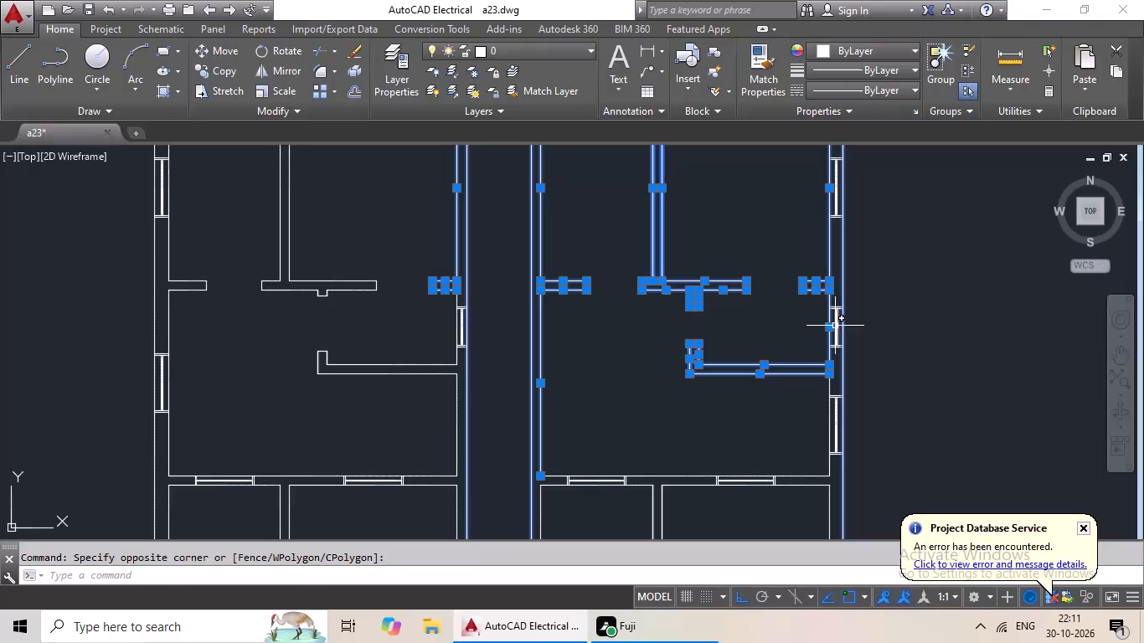
scroll(838, 409, "up", 4)
left_click_drag(953, 244, 636, 339)
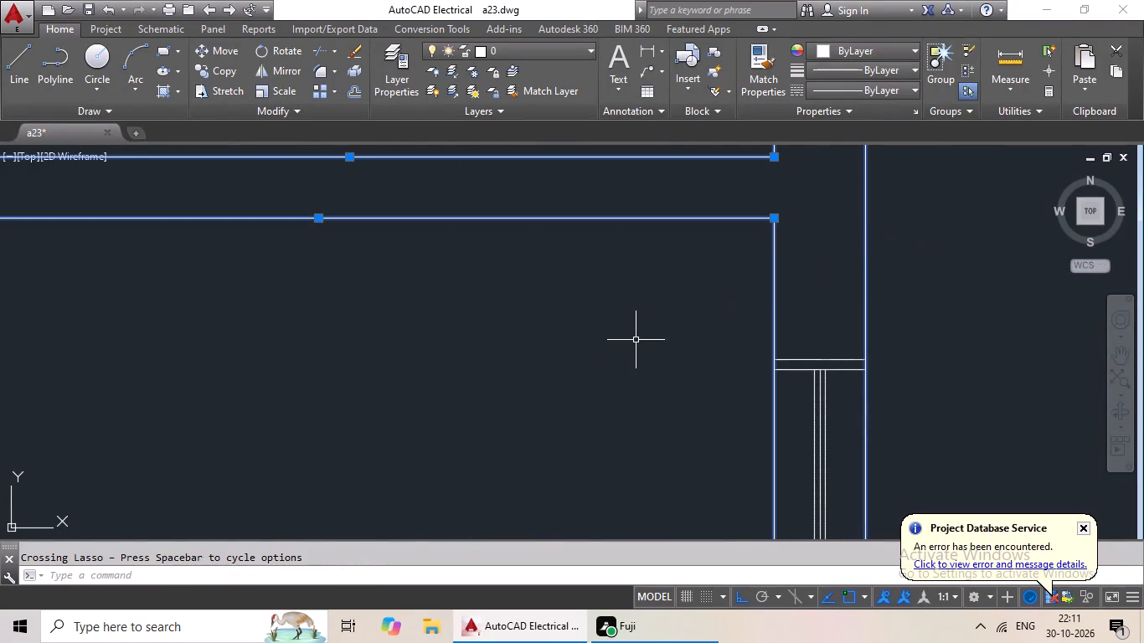
Add the wall between the top and second-row right-hand units, plus the second-row rooms' partition and side wall lines, to the selection.
scroll(670, 334, "down", 3)
middle_click_drag(636, 376, 713, 275)
middle_click_drag(553, 334, 580, 269)
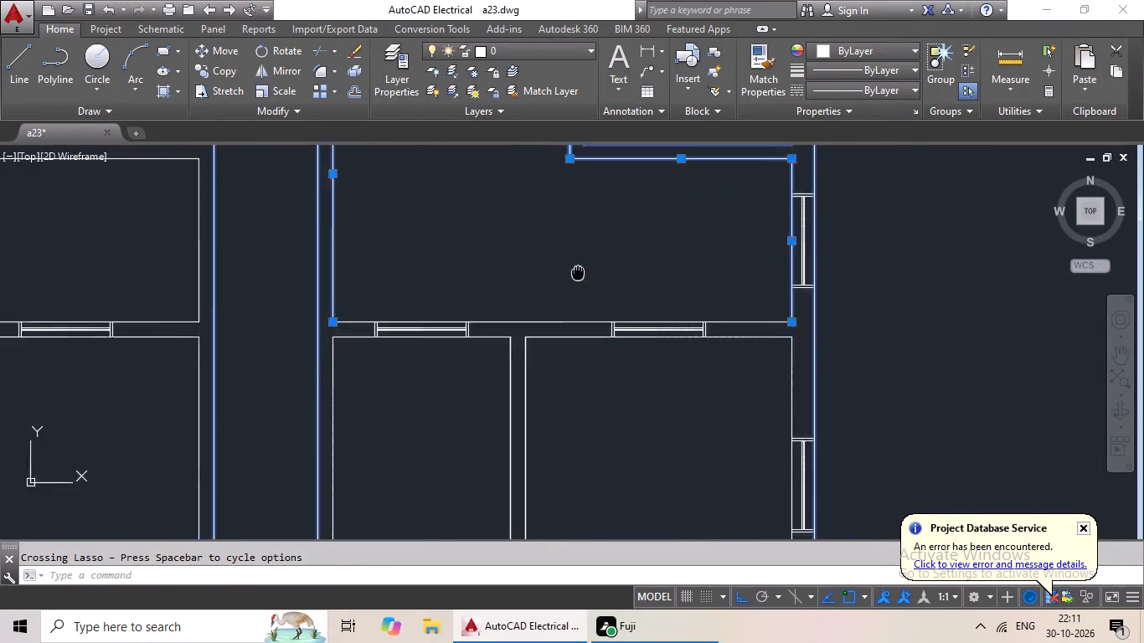
middle_click_drag(580, 269, 583, 254)
left_click_drag(575, 249, 436, 465)
middle_click_drag(595, 417, 500, 423)
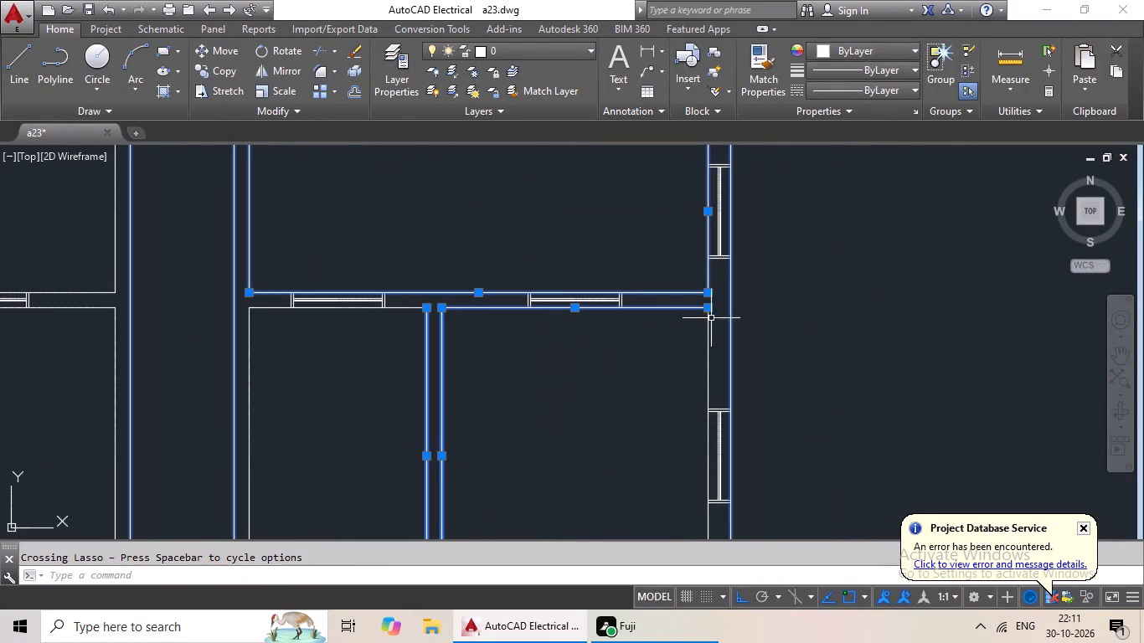
left_click_drag(811, 295, 625, 376)
middle_click_drag(628, 379, 833, 299)
scroll(590, 203, "up", 3)
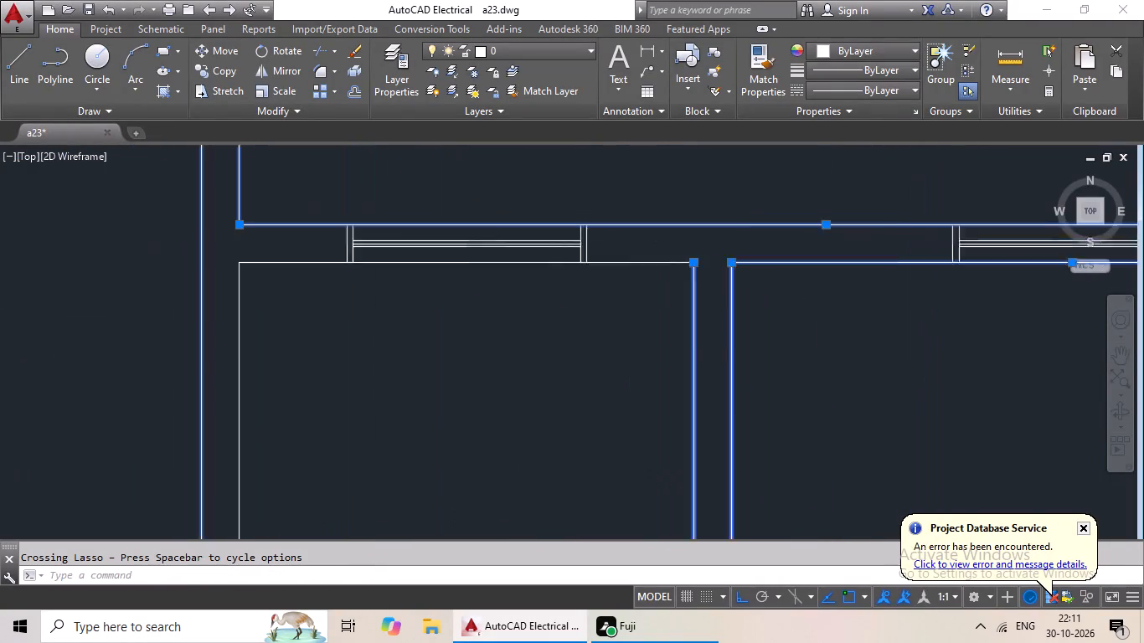
left_click_drag(643, 194, 609, 368)
middle_click_drag(666, 358, 842, 103)
left_click_drag(539, 167, 0, 449)
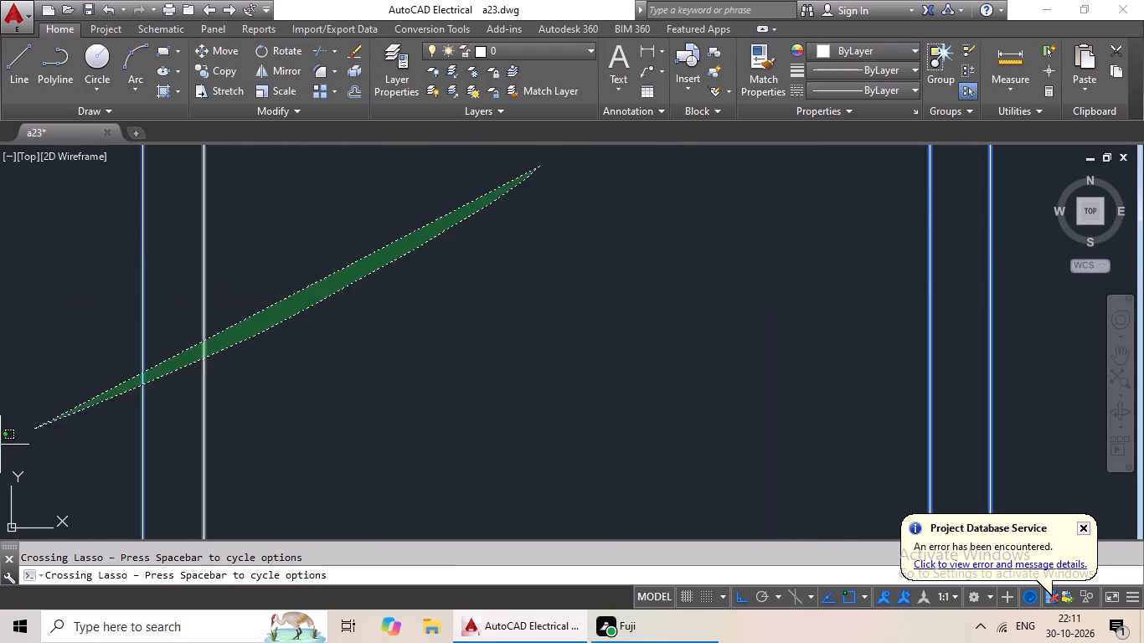
left_click_drag(0, 449, 0, 450)
Add the second-row right-hand unit's door-side wall stubs, small-room walls and left hall wall line to the selection.
scroll(236, 347, "down", 3)
middle_click_drag(309, 343, 430, 162)
scroll(455, 217, "down", 1)
left_click_drag(462, 261, 393, 399)
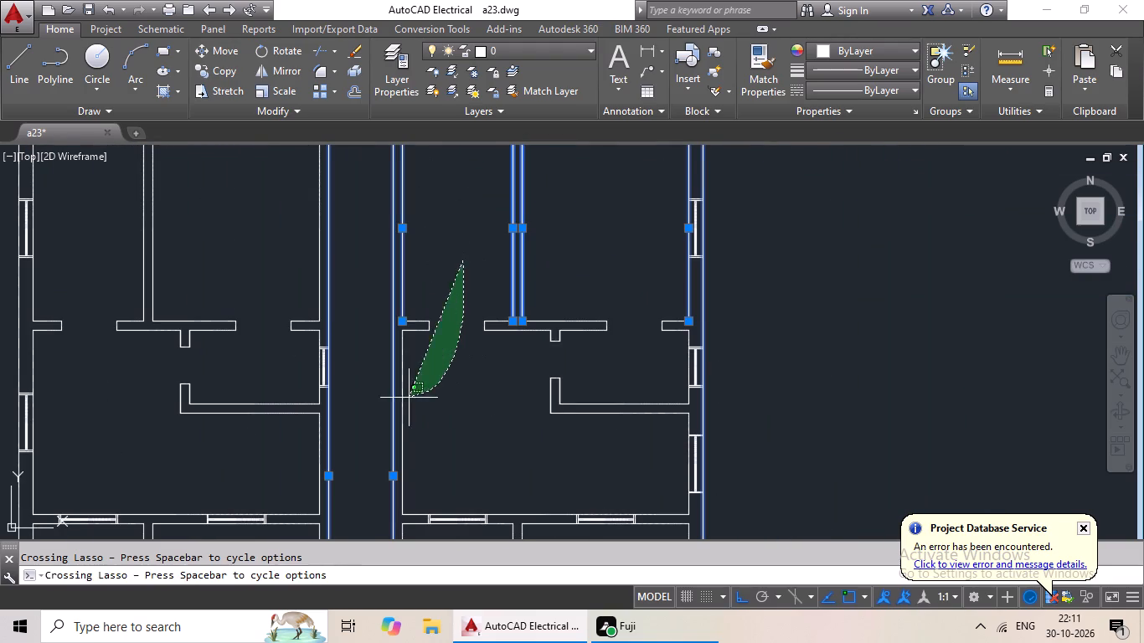
left_click_drag(393, 399, 368, 302)
left_click_drag(610, 257, 442, 345)
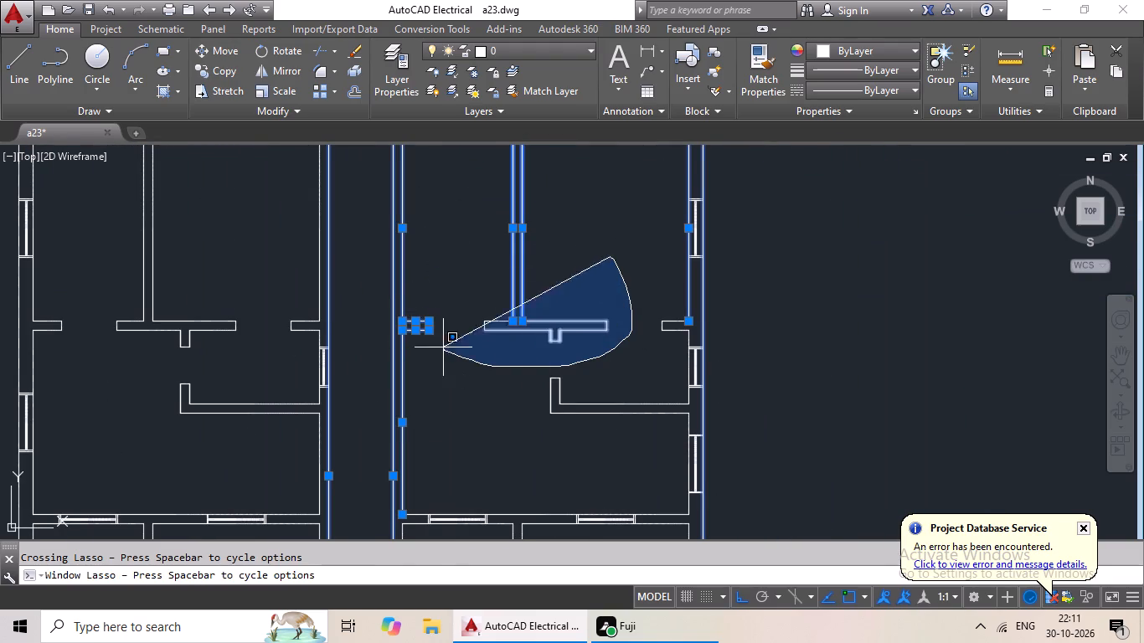
left_click_drag(442, 345, 441, 273)
left_click_drag(584, 354, 605, 390)
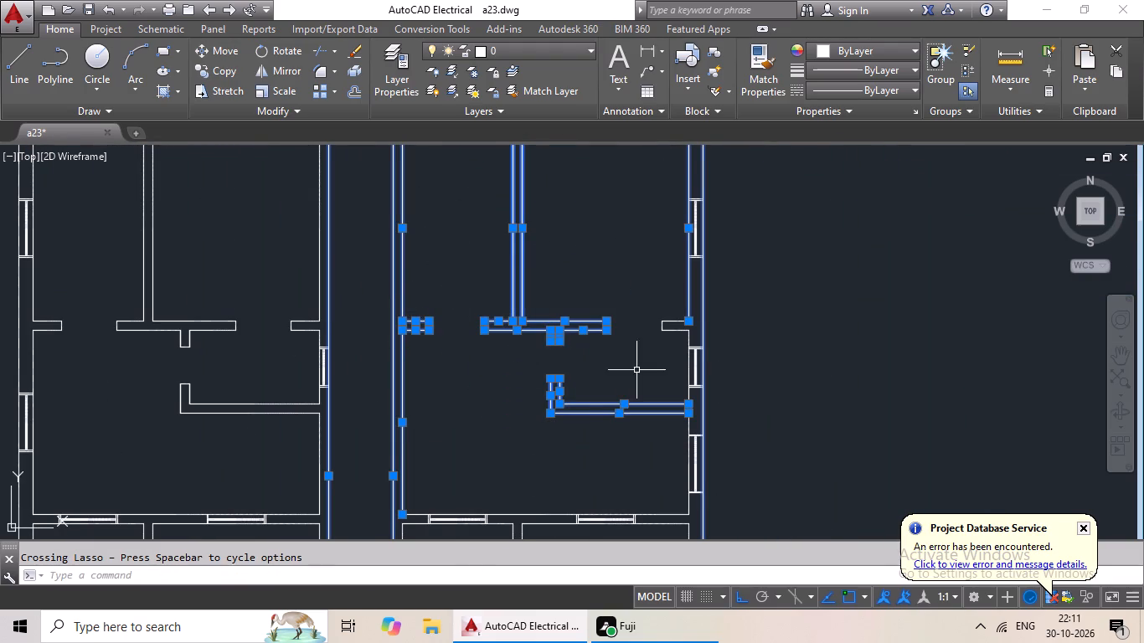
left_click_drag(662, 292, 680, 330)
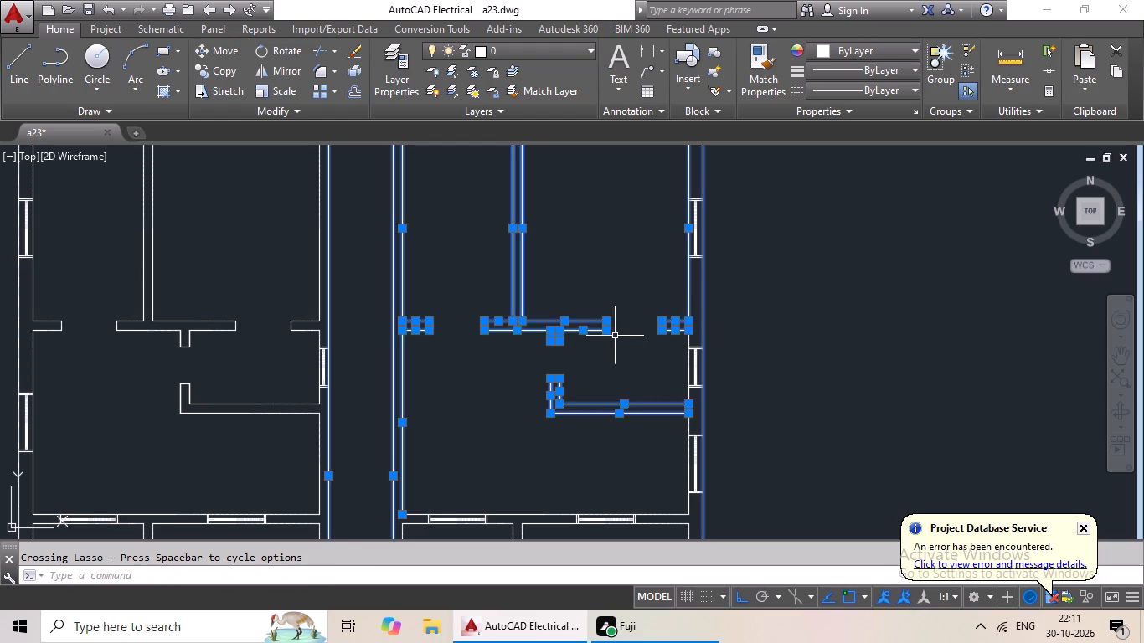
Add the second-row left-hand unit's right-side wall lines, adjoining door-side stub and small-room walls to the selection, leaving out the window.
middle_click_drag(579, 337, 781, 289)
scroll(520, 286, "up", 1)
left_click_drag(494, 215, 452, 265)
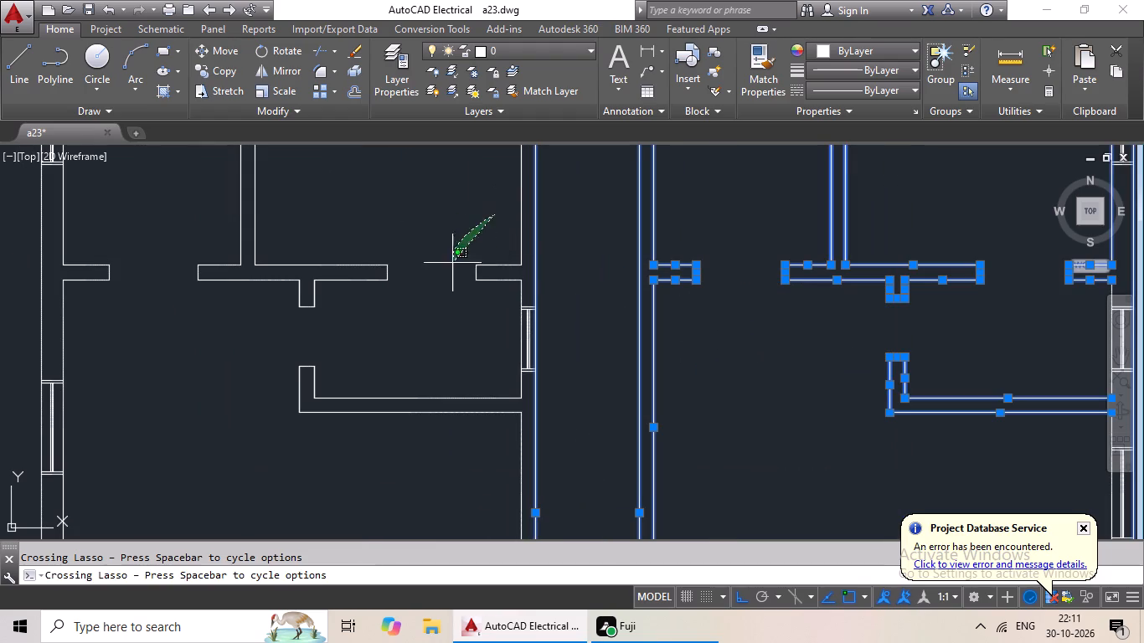
left_click_drag(452, 265, 505, 285)
left_click_drag(613, 193, 462, 224)
middle_click_drag(485, 265, 488, 252)
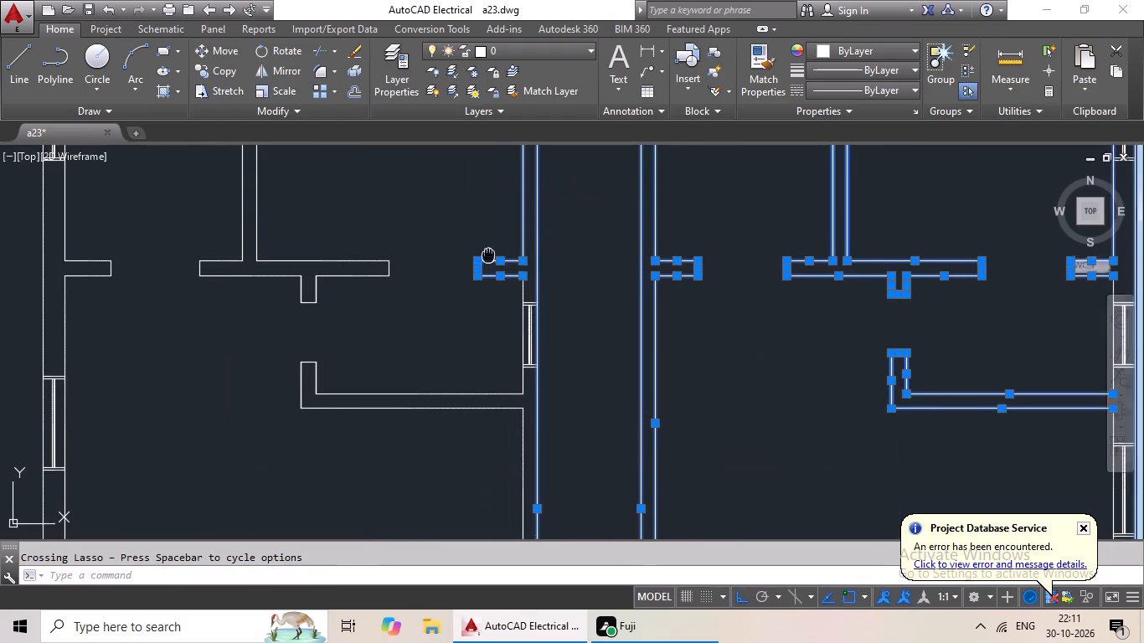
middle_click_drag(488, 252, 488, 198)
scroll(521, 345, "up", 2)
left_click_drag(667, 260, 293, 280)
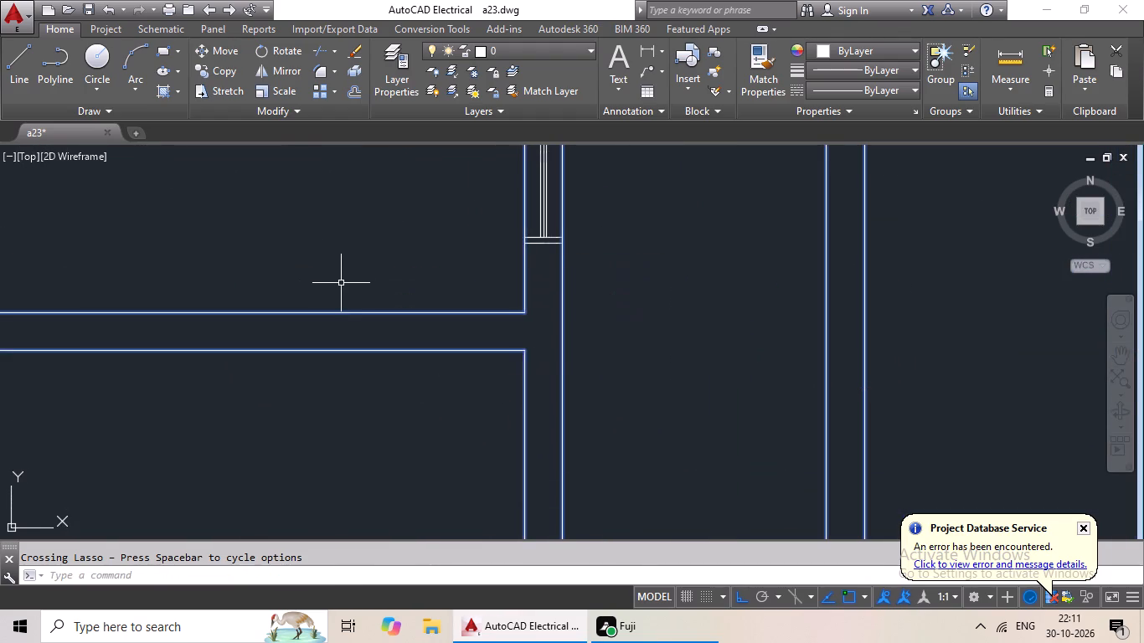
middle_click_drag(346, 283, 592, 275)
left_click_drag(406, 219, 399, 319)
scroll(482, 302, "down", 2)
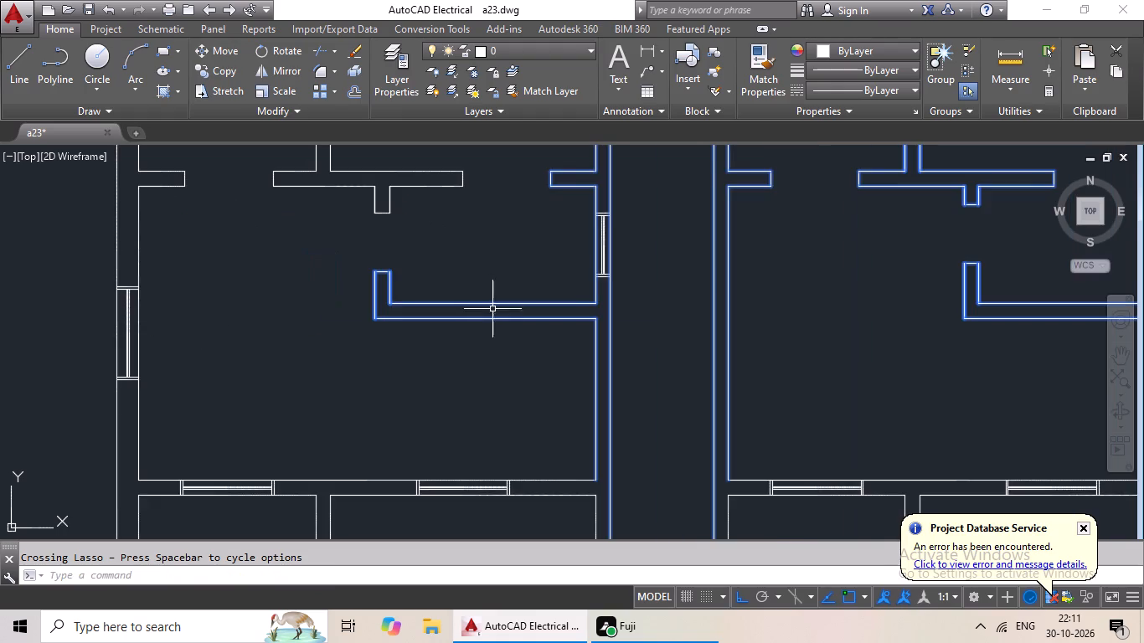
Add the second-row left-hand unit's room partition, middle wall pieces and left-side wall lines with their door-side stub to the selection.
middle_click_drag(492, 310, 486, 225)
middle_click_drag(543, 275, 509, 469)
left_click_drag(487, 237, 454, 325)
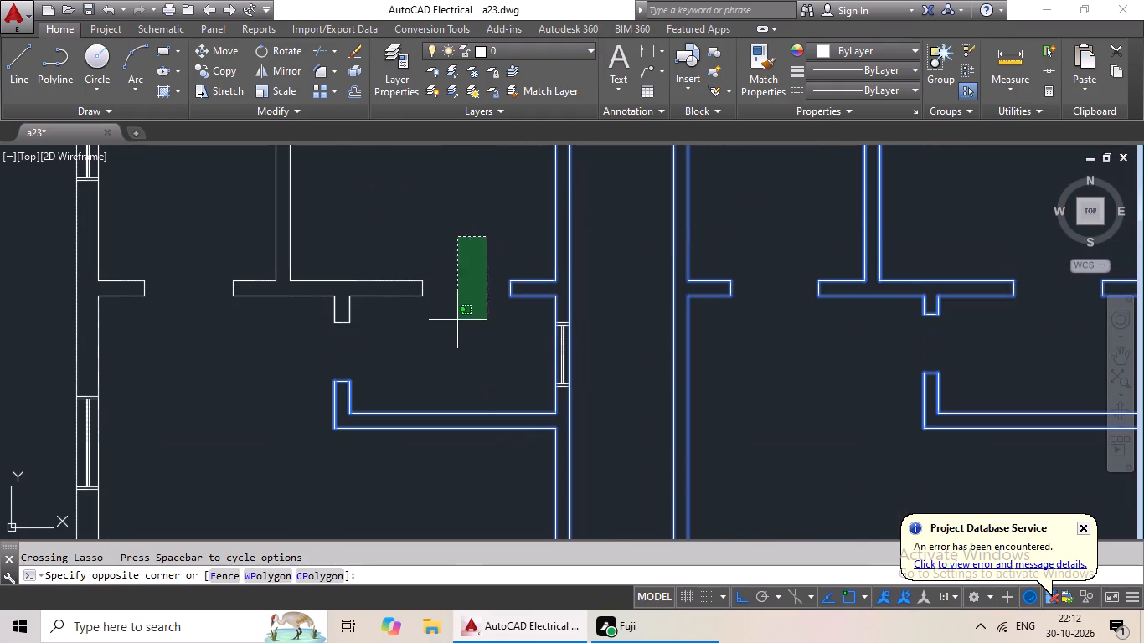
left_click_drag(454, 325, 188, 260)
middle_click_drag(310, 249, 464, 297)
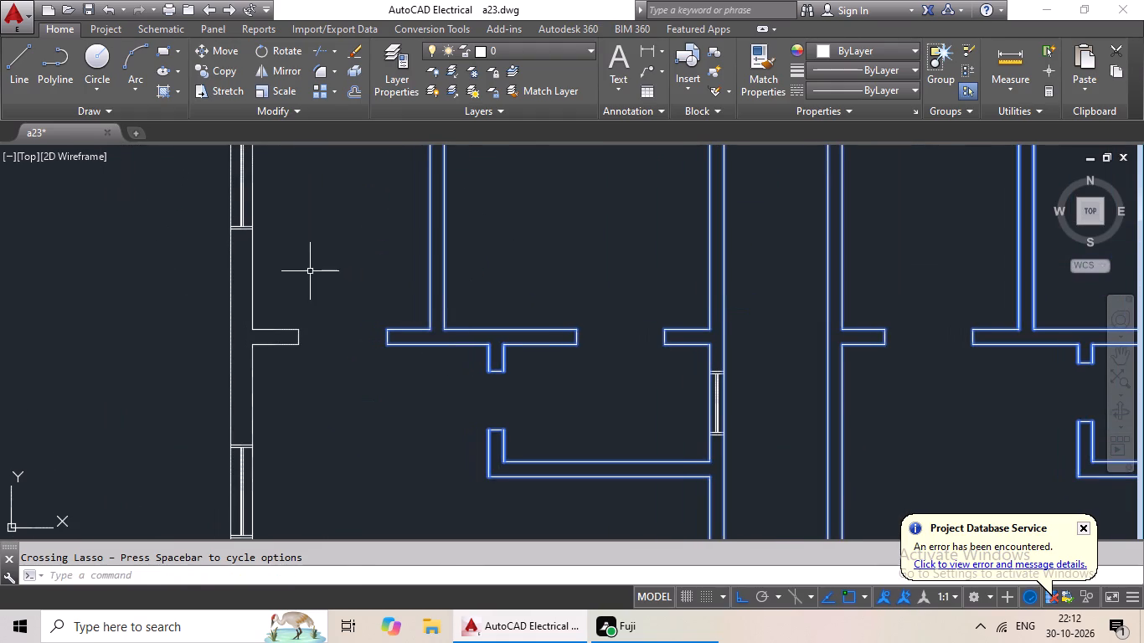
left_click_drag(310, 271, 157, 362)
Add the wall lines between the top and second-row left-hand units and the top unit's left hall wall to the selection.
scroll(336, 287, "down", 2)
middle_click_drag(338, 290, 350, 220)
middle_click_drag(378, 275, 338, 489)
scroll(362, 328, "up", 5)
left_click_drag(388, 268, 325, 426)
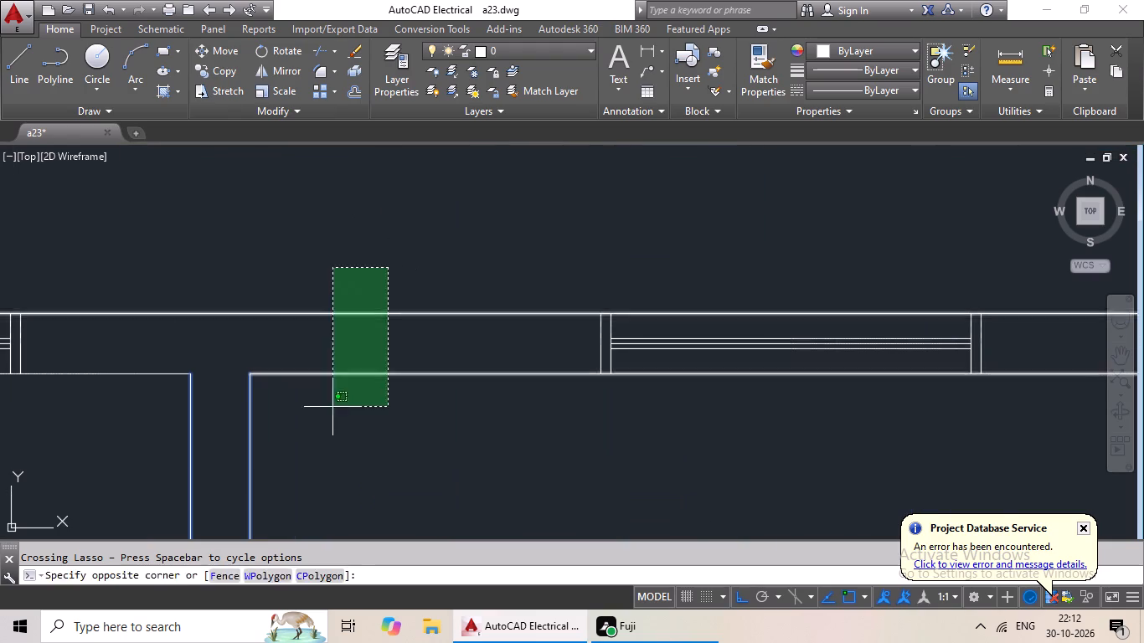
left_click_drag(325, 426, 317, 452)
scroll(421, 411, "down", 3)
scroll(367, 394, "up", 4)
left_click_drag(367, 323, 350, 343)
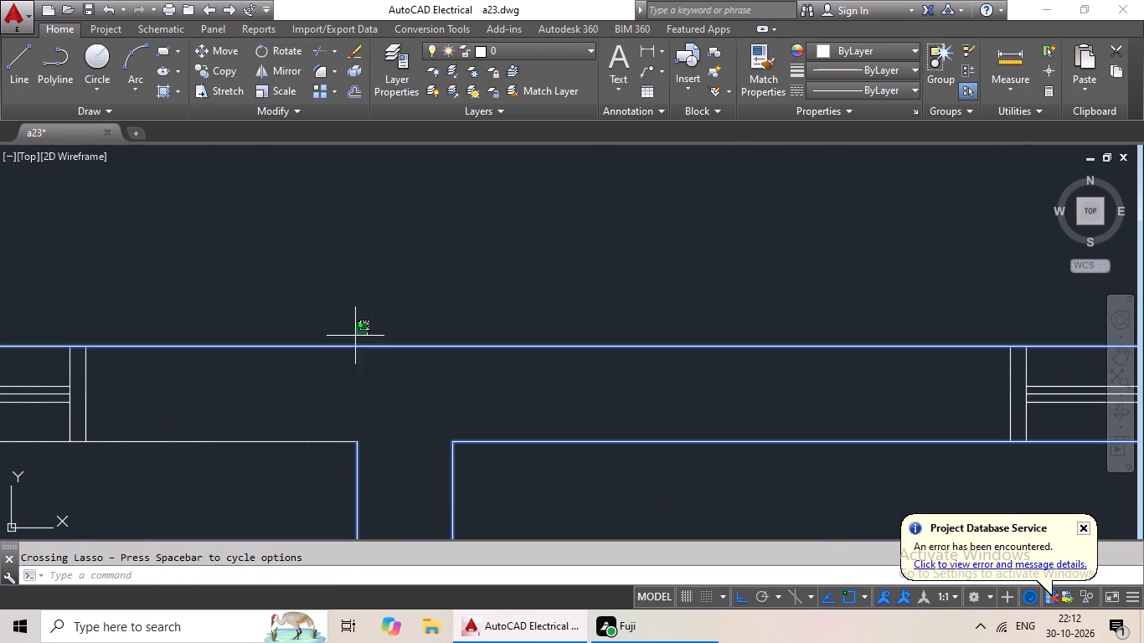
left_click_drag(350, 343, 244, 518)
middle_click_drag(480, 481, 539, 464)
scroll(642, 419, "down", 2)
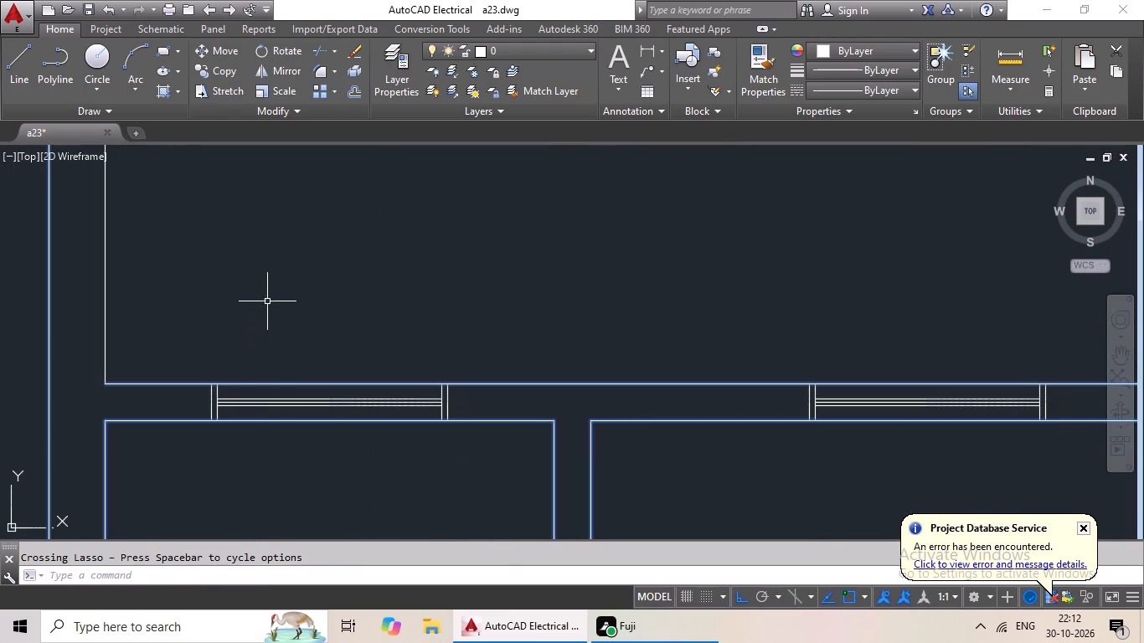
left_click_drag(259, 295, 67, 332)
Add the top left-hand unit's small-room walls and right inner hall wall lines to the selection, leaving out the window.
scroll(240, 306, "down", 4)
middle_click_drag(359, 296, 292, 462)
scroll(323, 413, "up", 1)
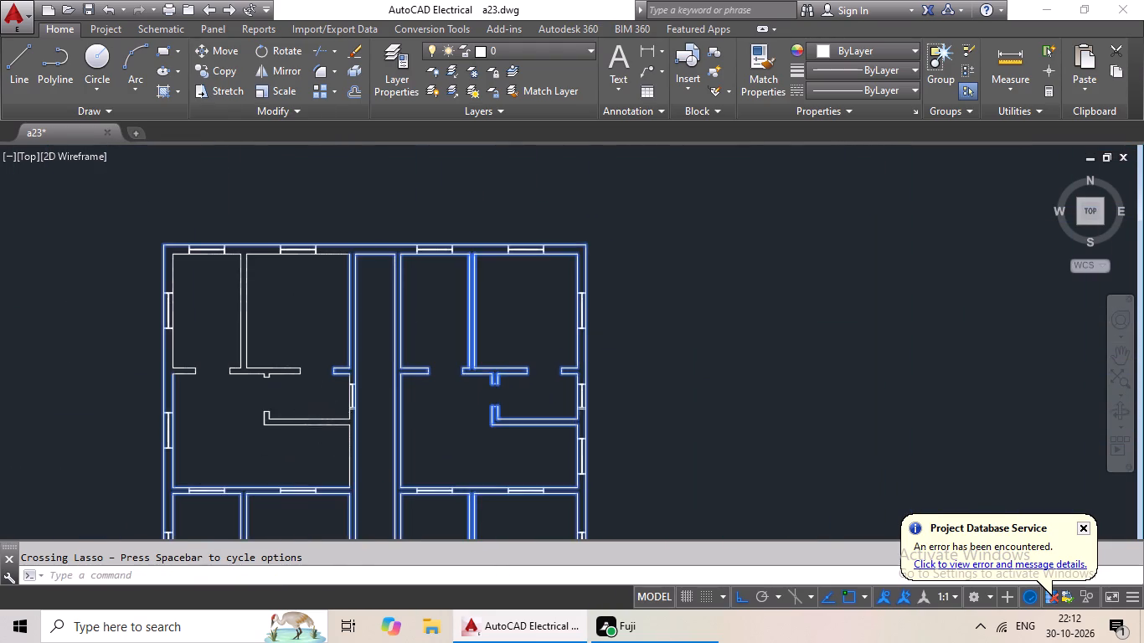
scroll(323, 413, "up", 1)
left_click_drag(331, 380, 284, 505)
middle_click_drag(293, 502, 295, 472)
middle_click_drag(292, 416, 287, 388)
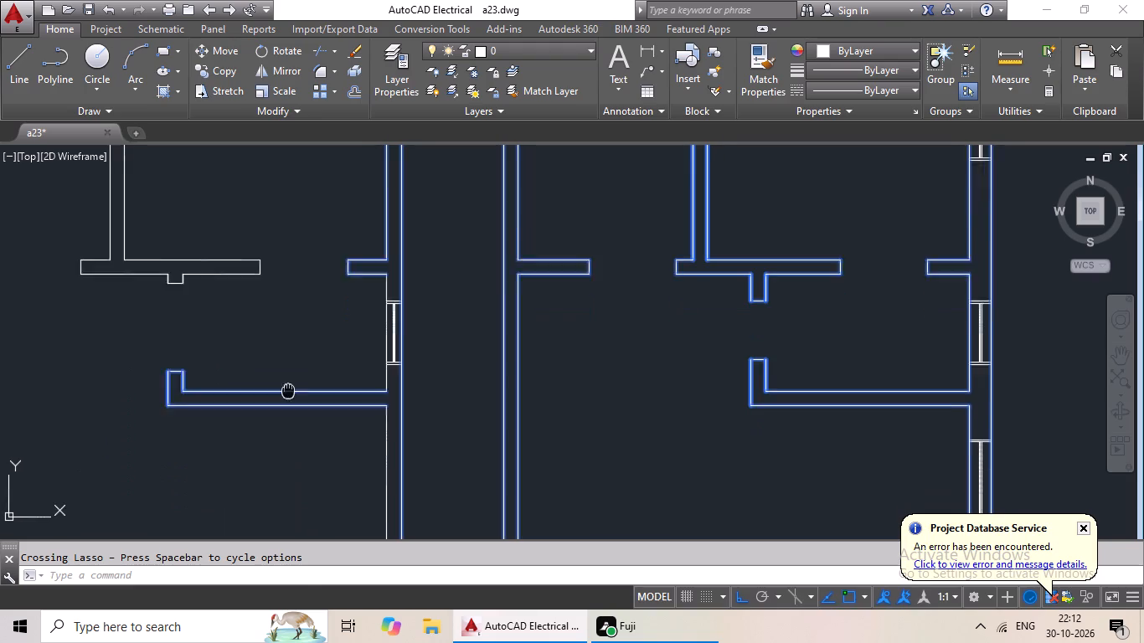
middle_click_drag(287, 388, 285, 377)
left_click_drag(443, 387, 308, 478)
scroll(374, 349, "up", 4)
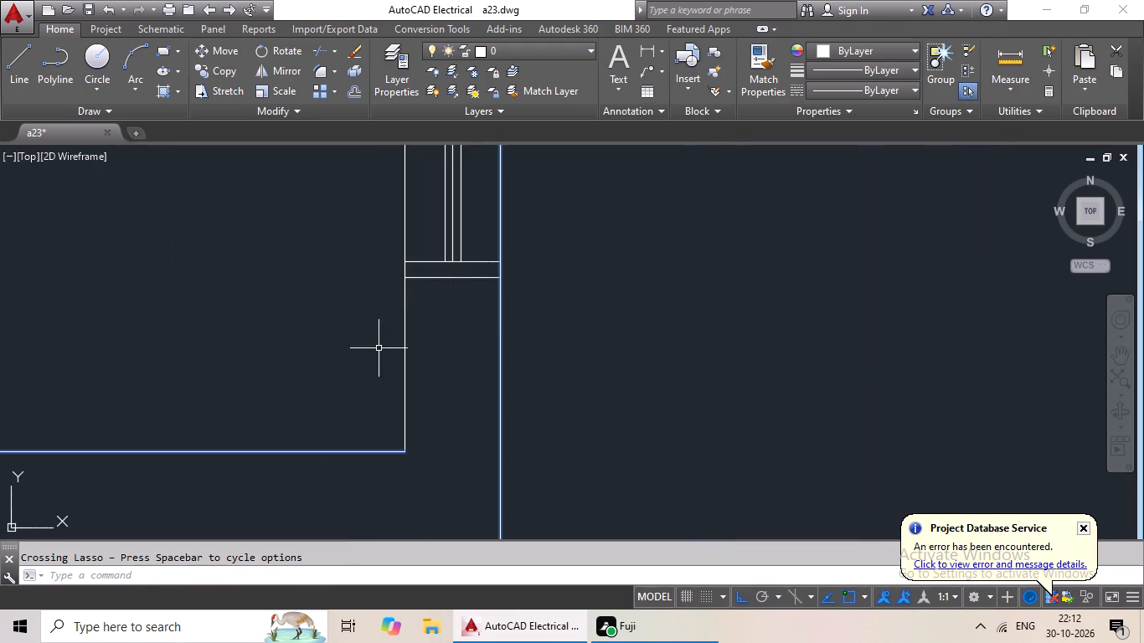
left_click_drag(574, 335, 298, 399)
Examine the units of the floor plan for wall lines still missing from the selection.
scroll(333, 394, "down", 5)
middle_click_drag(367, 434, 424, 311)
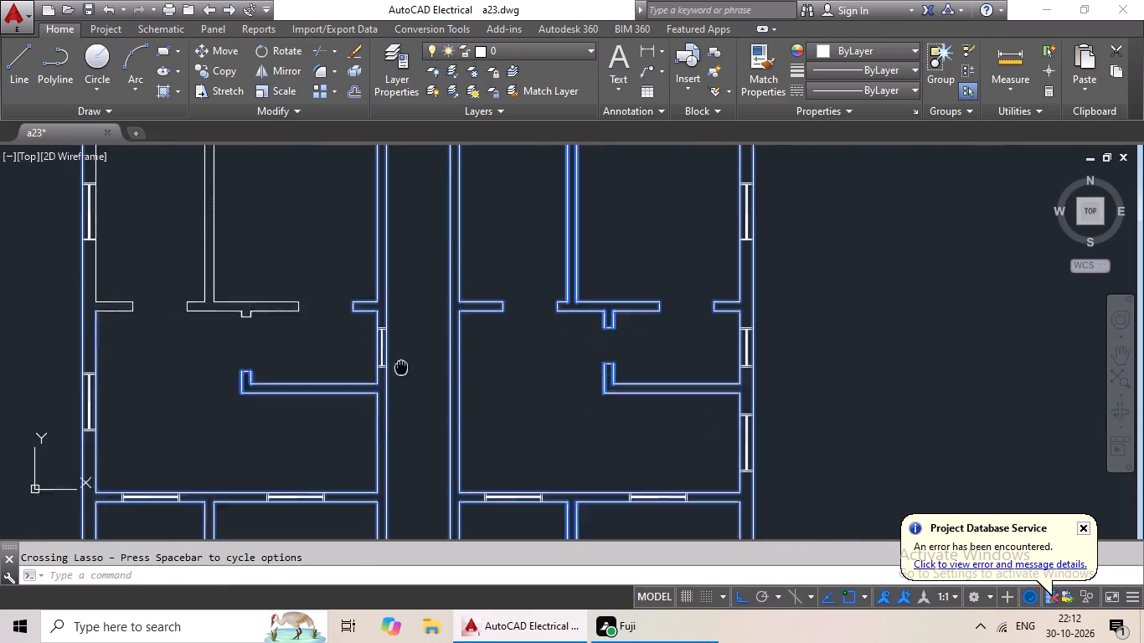
middle_click_drag(424, 311, 473, 147)
middle_click_drag(361, 206, 339, 339)
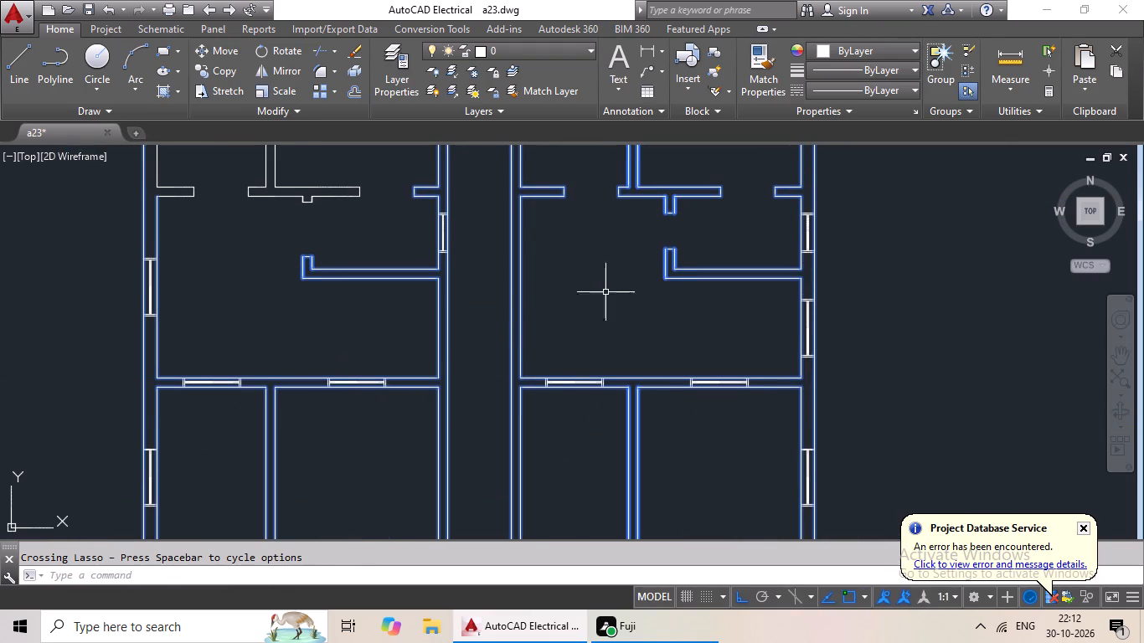
scroll(689, 213, "up", 3)
scroll(617, 343, "up", 2)
scroll(661, 320, "down", 4)
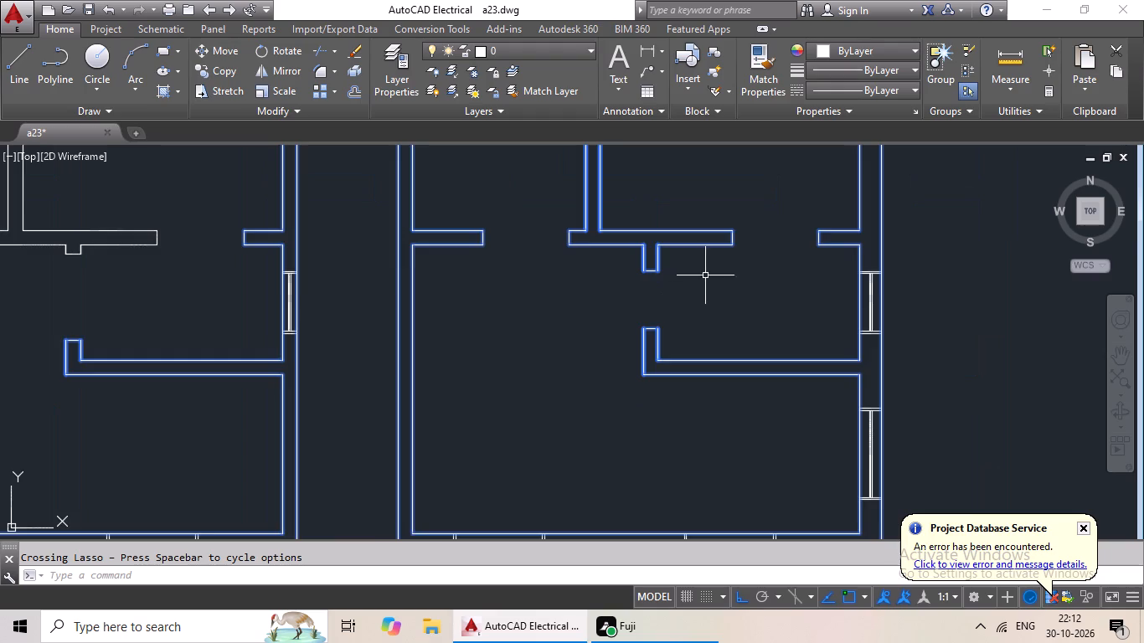
middle_click_drag(705, 276, 661, 342)
scroll(605, 332, "up", 4)
scroll(605, 332, "down", 6)
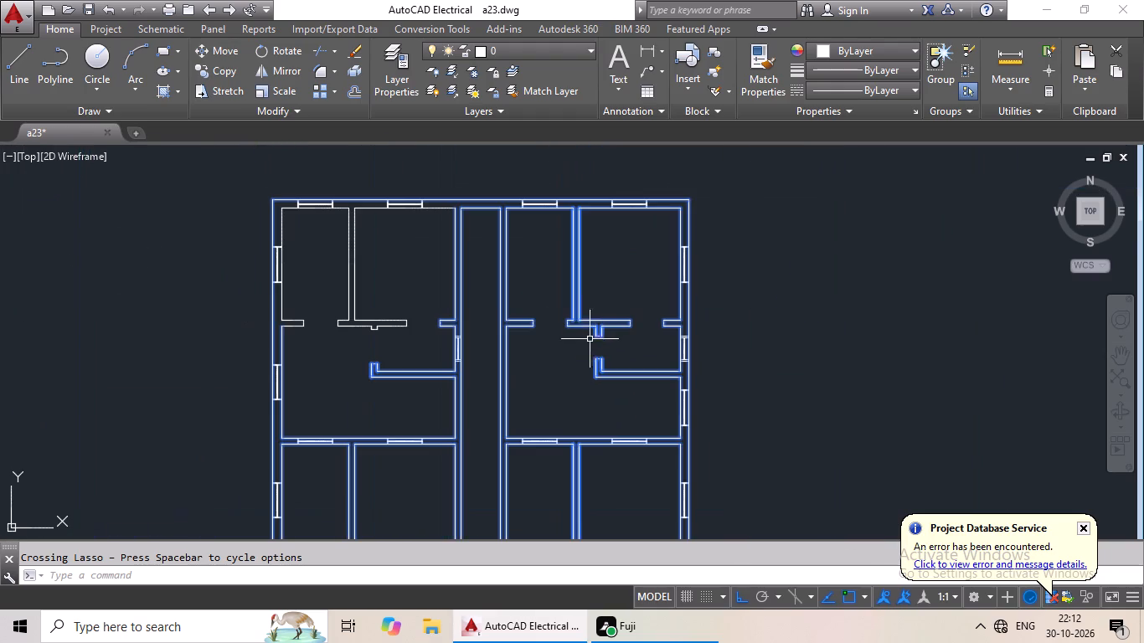
Add the top left-hand unit's room partition, middle wall pieces and left door-side wall stub to the selection.
scroll(399, 327, "up", 3)
left_click_drag(448, 239, 160, 352)
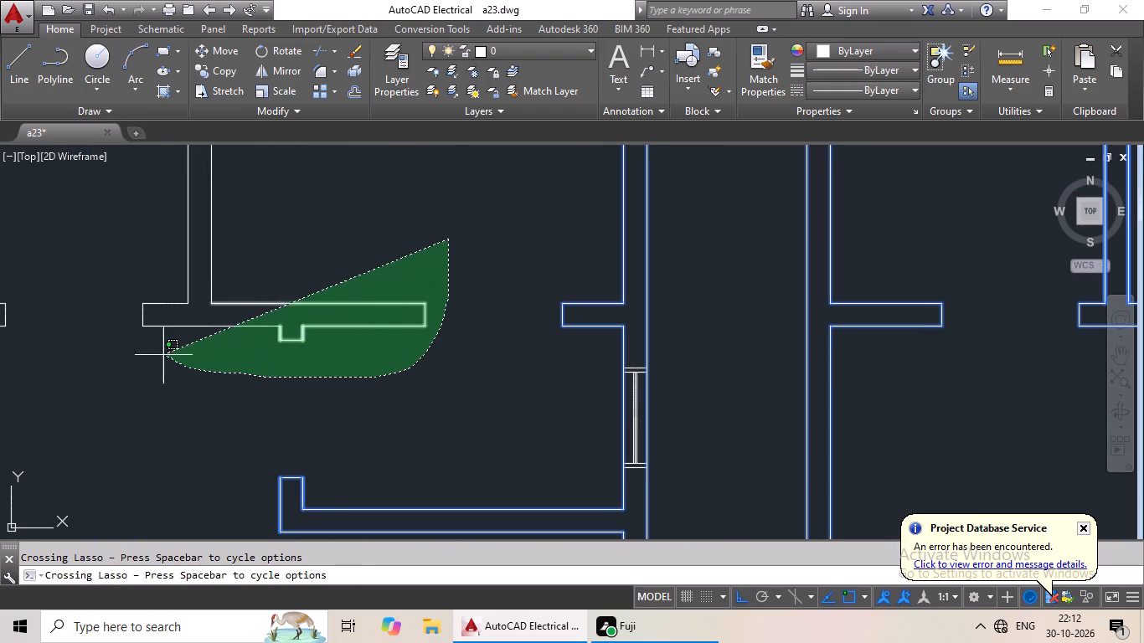
left_click_drag(160, 352, 108, 270)
middle_click_drag(127, 266, 384, 325)
left_click_drag(329, 293, 118, 383)
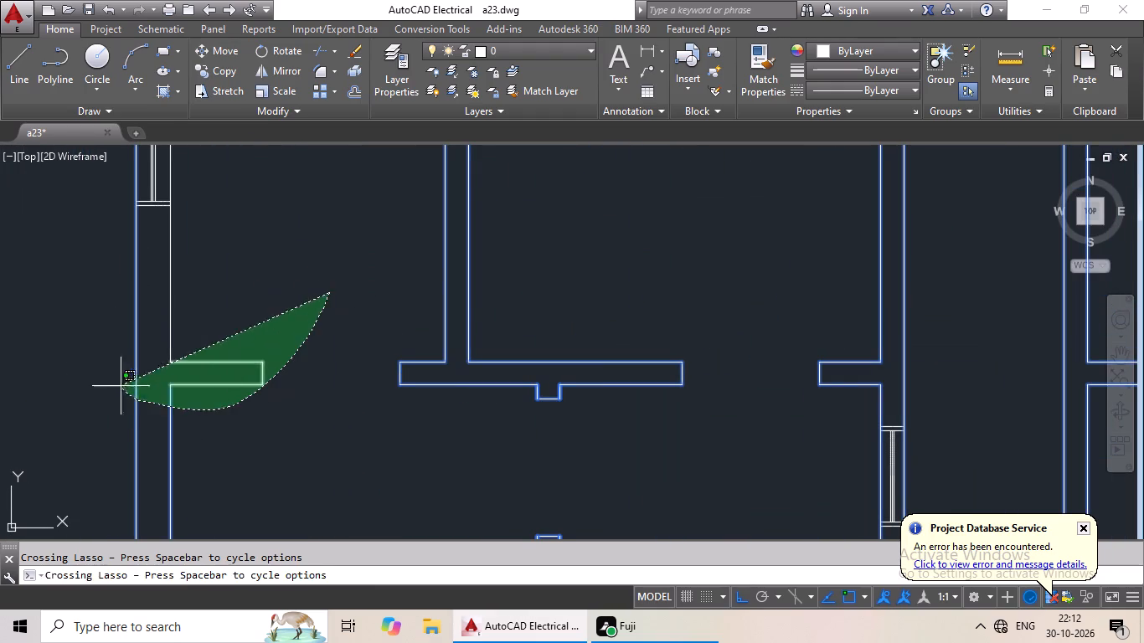
left_click_drag(118, 383, 110, 364)
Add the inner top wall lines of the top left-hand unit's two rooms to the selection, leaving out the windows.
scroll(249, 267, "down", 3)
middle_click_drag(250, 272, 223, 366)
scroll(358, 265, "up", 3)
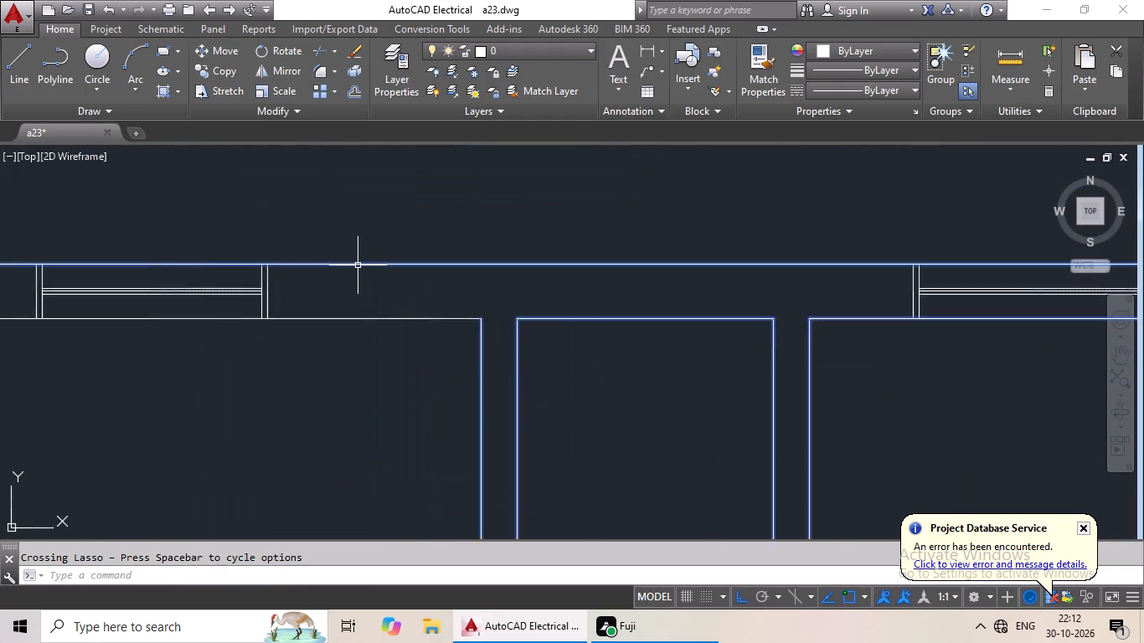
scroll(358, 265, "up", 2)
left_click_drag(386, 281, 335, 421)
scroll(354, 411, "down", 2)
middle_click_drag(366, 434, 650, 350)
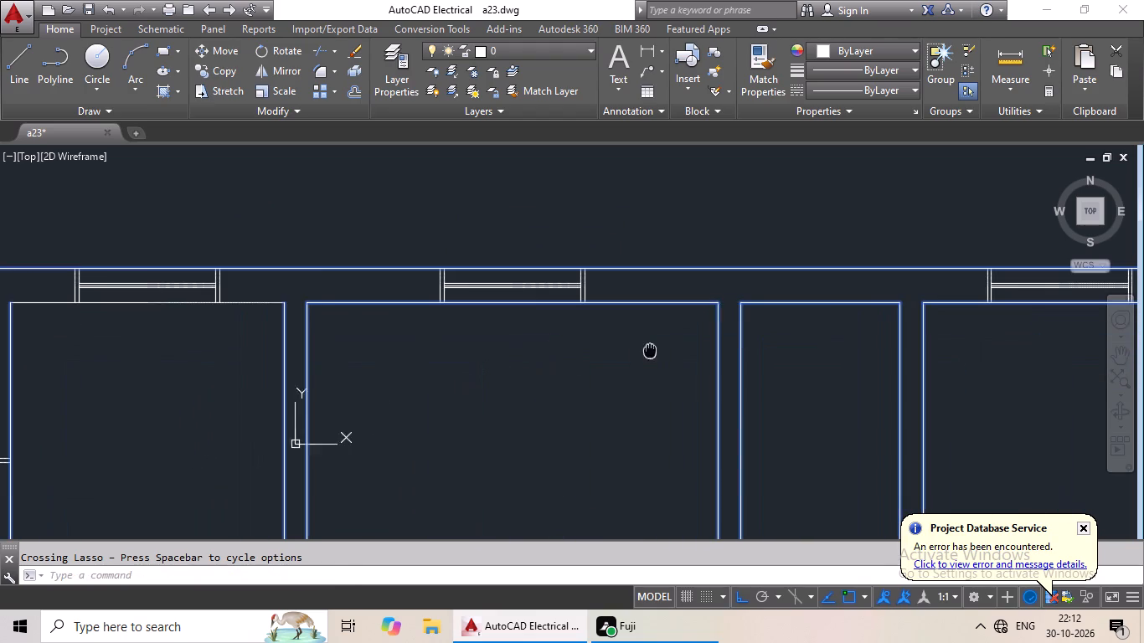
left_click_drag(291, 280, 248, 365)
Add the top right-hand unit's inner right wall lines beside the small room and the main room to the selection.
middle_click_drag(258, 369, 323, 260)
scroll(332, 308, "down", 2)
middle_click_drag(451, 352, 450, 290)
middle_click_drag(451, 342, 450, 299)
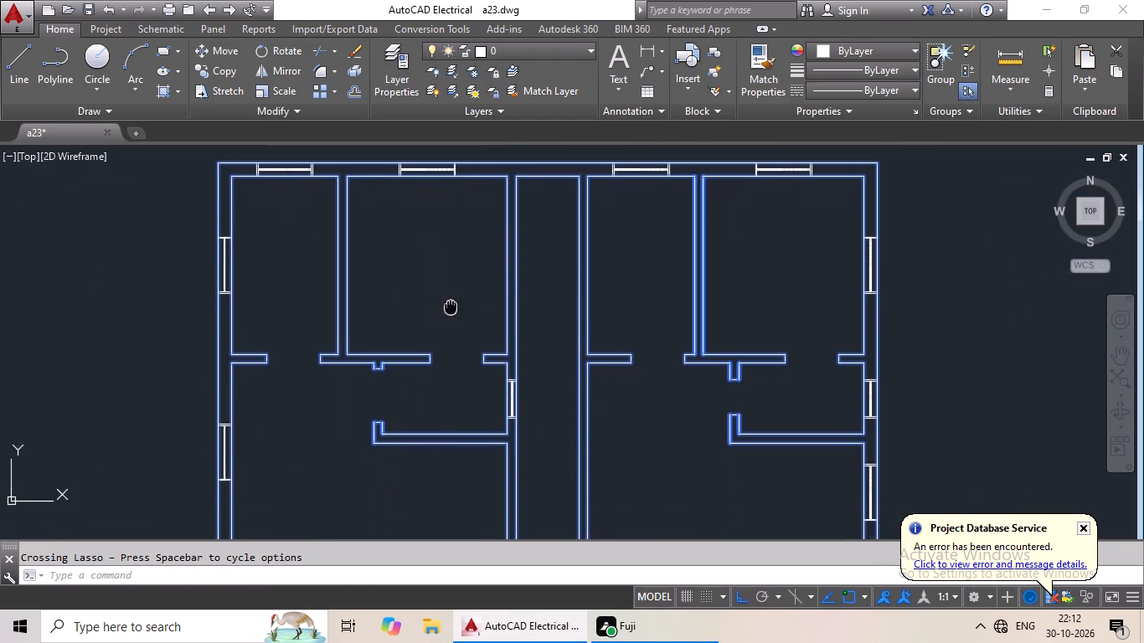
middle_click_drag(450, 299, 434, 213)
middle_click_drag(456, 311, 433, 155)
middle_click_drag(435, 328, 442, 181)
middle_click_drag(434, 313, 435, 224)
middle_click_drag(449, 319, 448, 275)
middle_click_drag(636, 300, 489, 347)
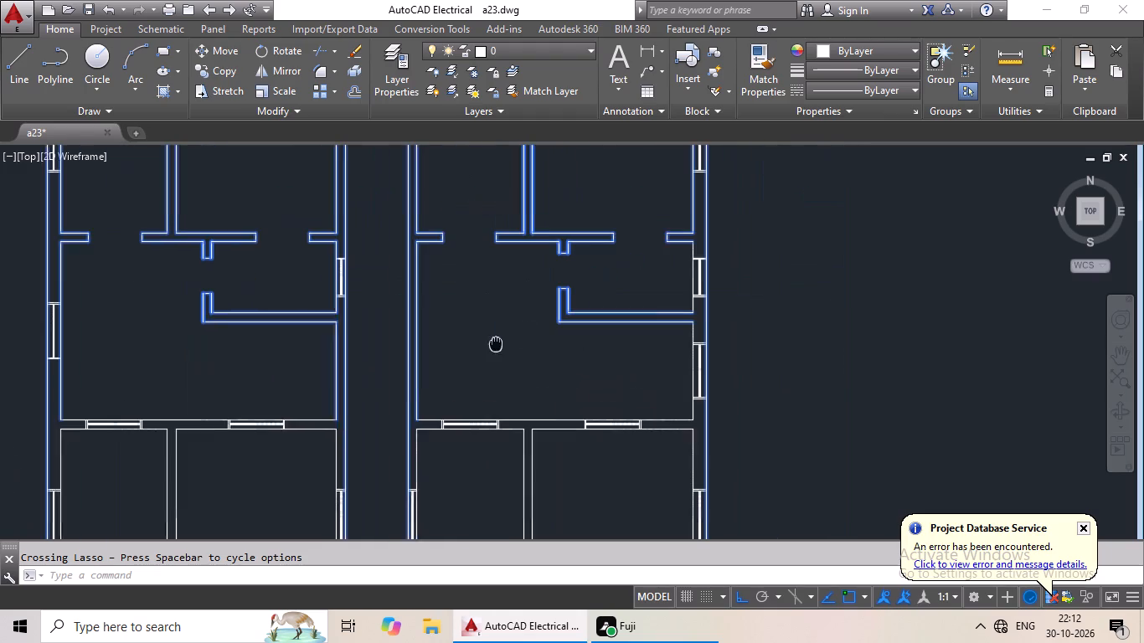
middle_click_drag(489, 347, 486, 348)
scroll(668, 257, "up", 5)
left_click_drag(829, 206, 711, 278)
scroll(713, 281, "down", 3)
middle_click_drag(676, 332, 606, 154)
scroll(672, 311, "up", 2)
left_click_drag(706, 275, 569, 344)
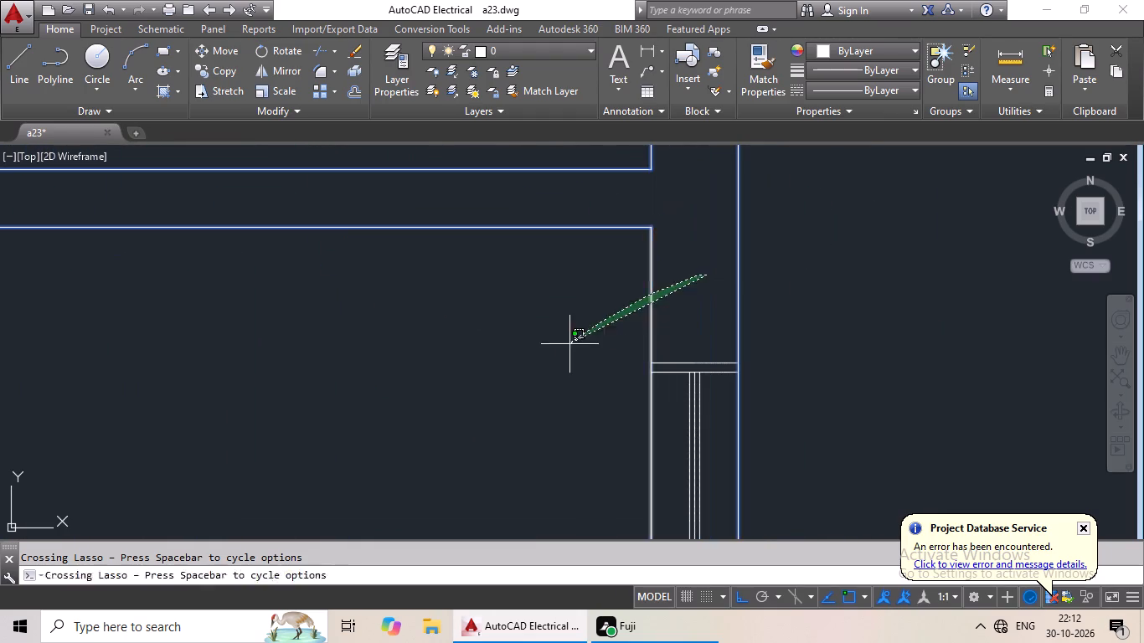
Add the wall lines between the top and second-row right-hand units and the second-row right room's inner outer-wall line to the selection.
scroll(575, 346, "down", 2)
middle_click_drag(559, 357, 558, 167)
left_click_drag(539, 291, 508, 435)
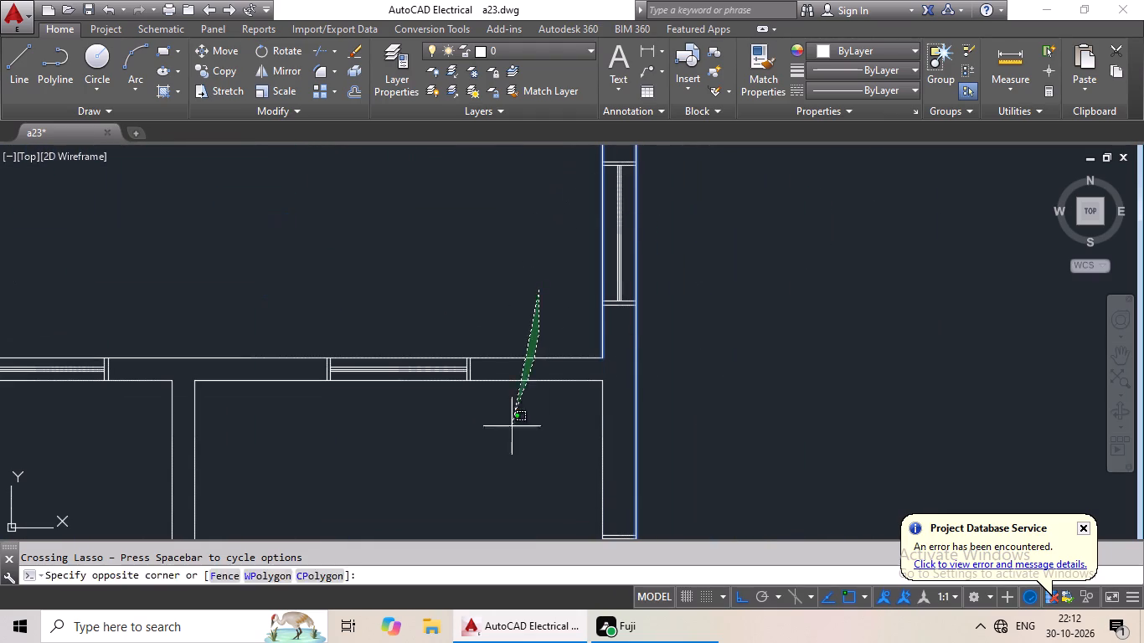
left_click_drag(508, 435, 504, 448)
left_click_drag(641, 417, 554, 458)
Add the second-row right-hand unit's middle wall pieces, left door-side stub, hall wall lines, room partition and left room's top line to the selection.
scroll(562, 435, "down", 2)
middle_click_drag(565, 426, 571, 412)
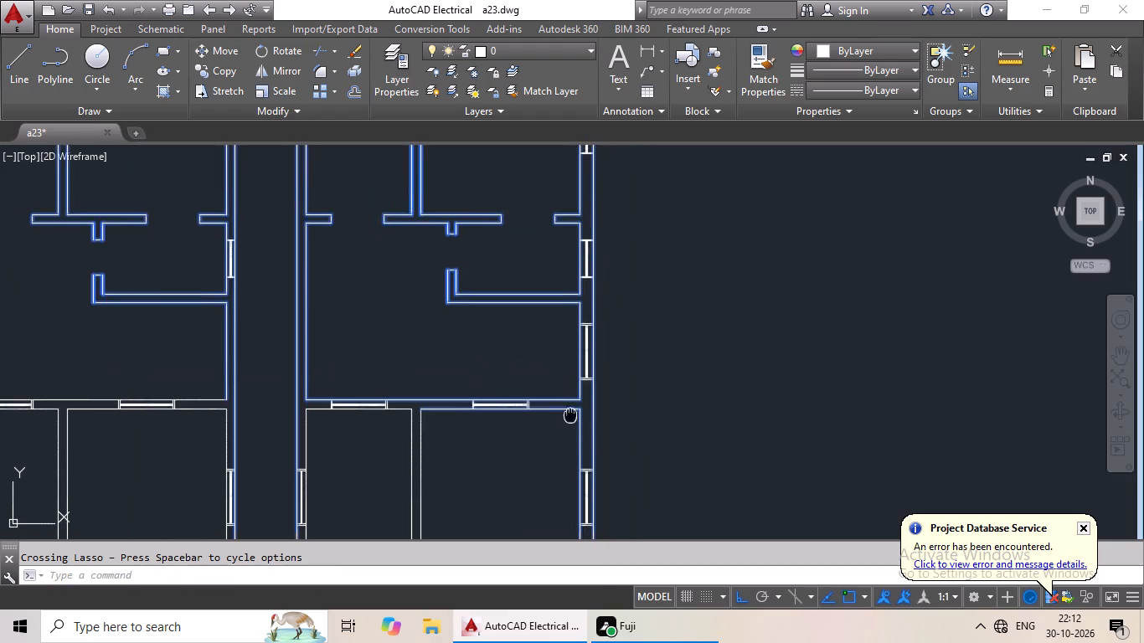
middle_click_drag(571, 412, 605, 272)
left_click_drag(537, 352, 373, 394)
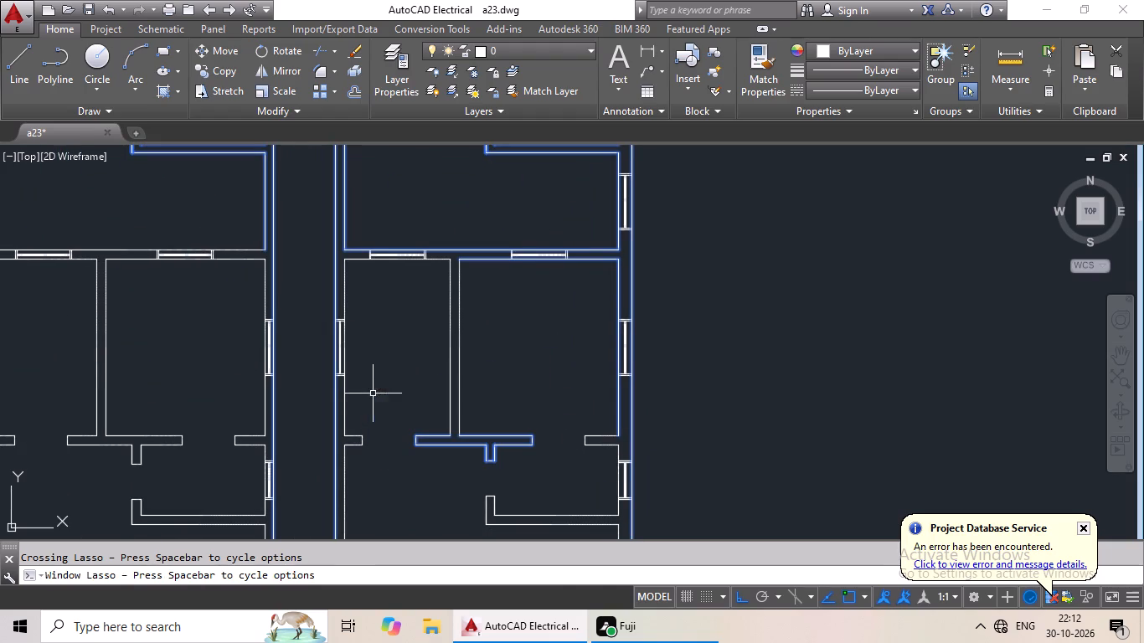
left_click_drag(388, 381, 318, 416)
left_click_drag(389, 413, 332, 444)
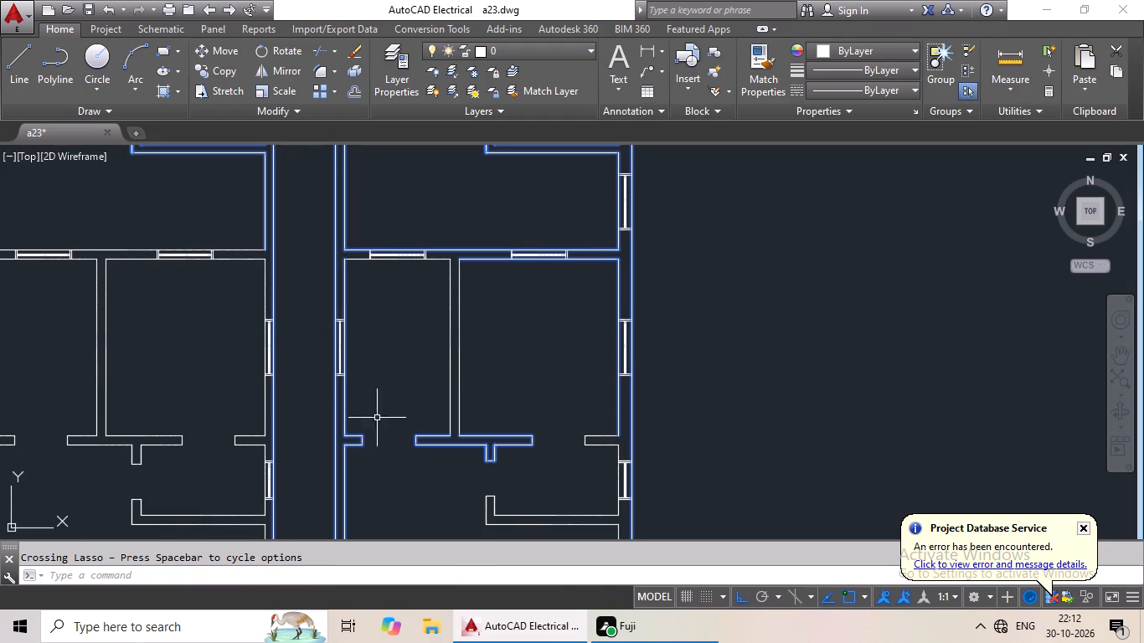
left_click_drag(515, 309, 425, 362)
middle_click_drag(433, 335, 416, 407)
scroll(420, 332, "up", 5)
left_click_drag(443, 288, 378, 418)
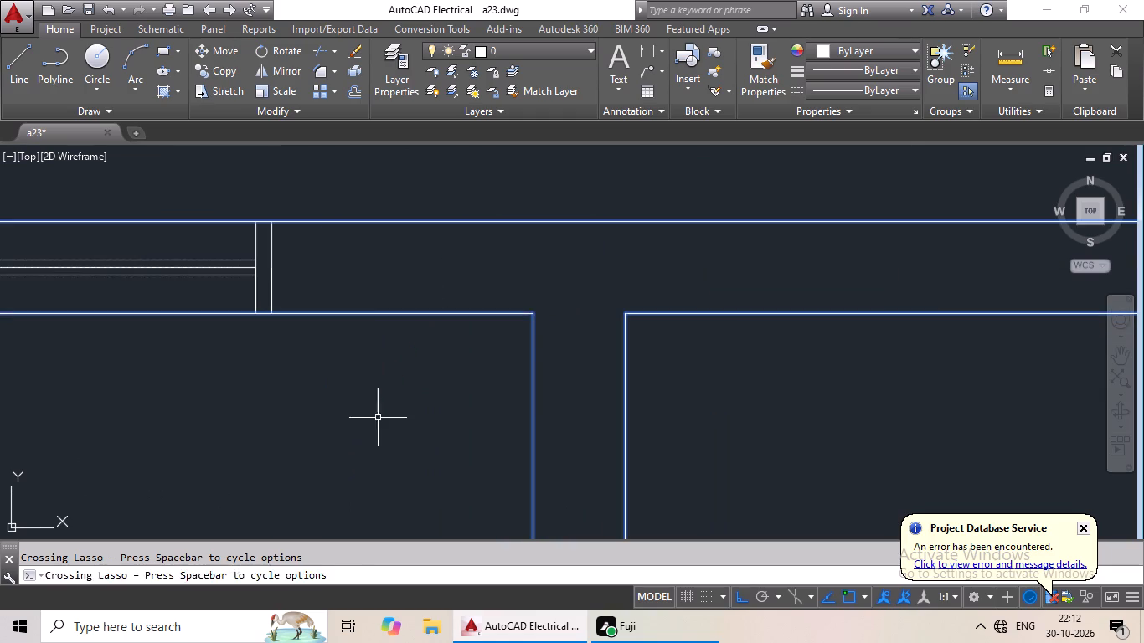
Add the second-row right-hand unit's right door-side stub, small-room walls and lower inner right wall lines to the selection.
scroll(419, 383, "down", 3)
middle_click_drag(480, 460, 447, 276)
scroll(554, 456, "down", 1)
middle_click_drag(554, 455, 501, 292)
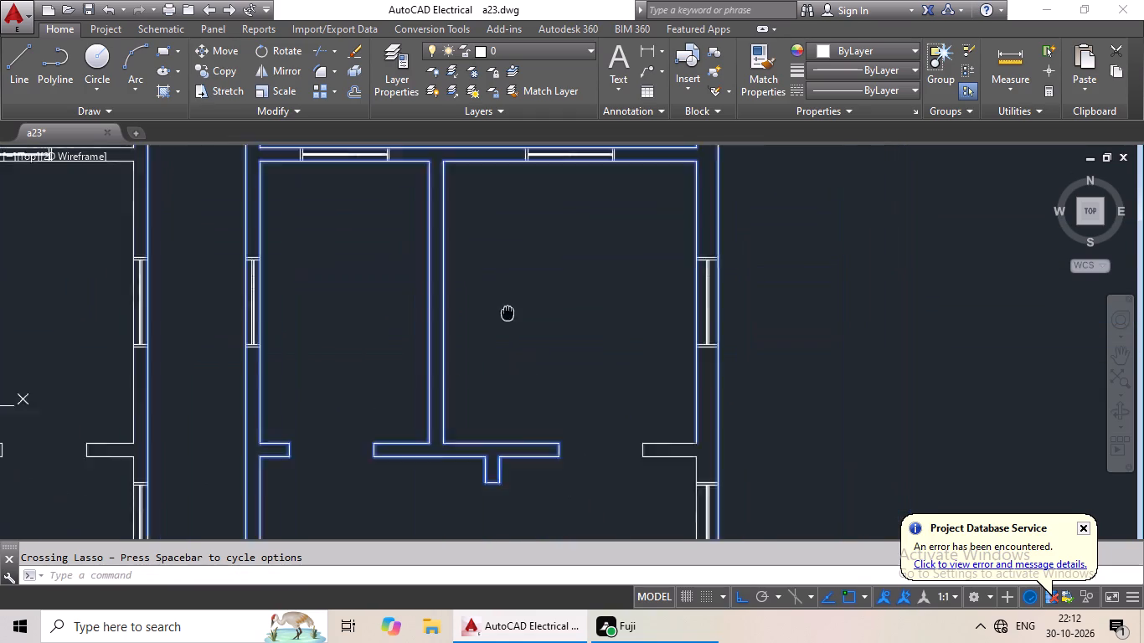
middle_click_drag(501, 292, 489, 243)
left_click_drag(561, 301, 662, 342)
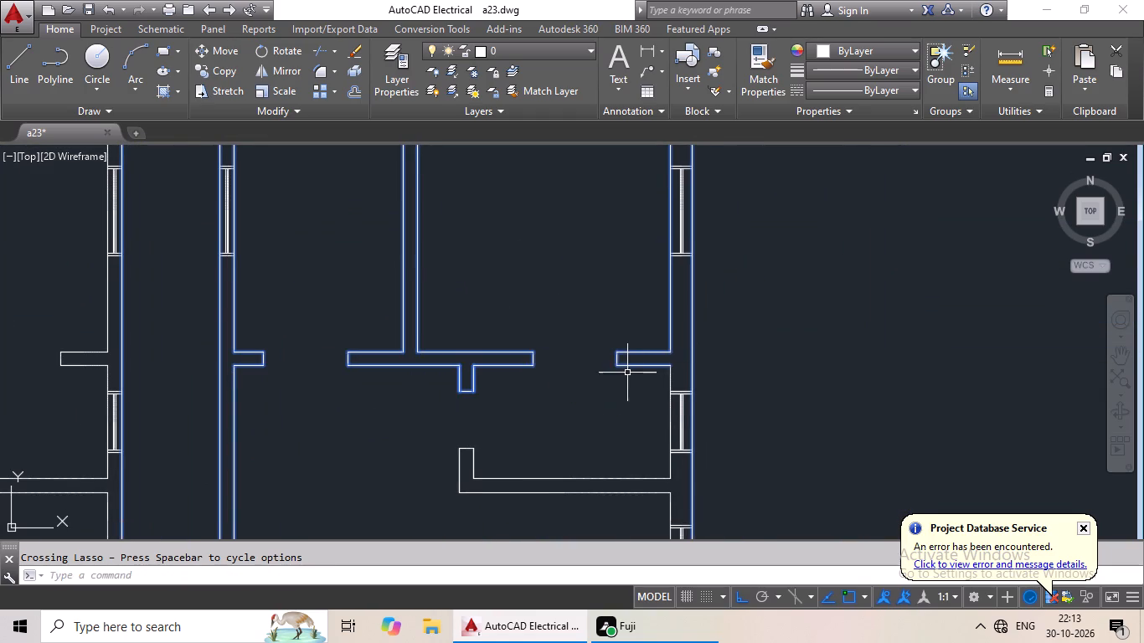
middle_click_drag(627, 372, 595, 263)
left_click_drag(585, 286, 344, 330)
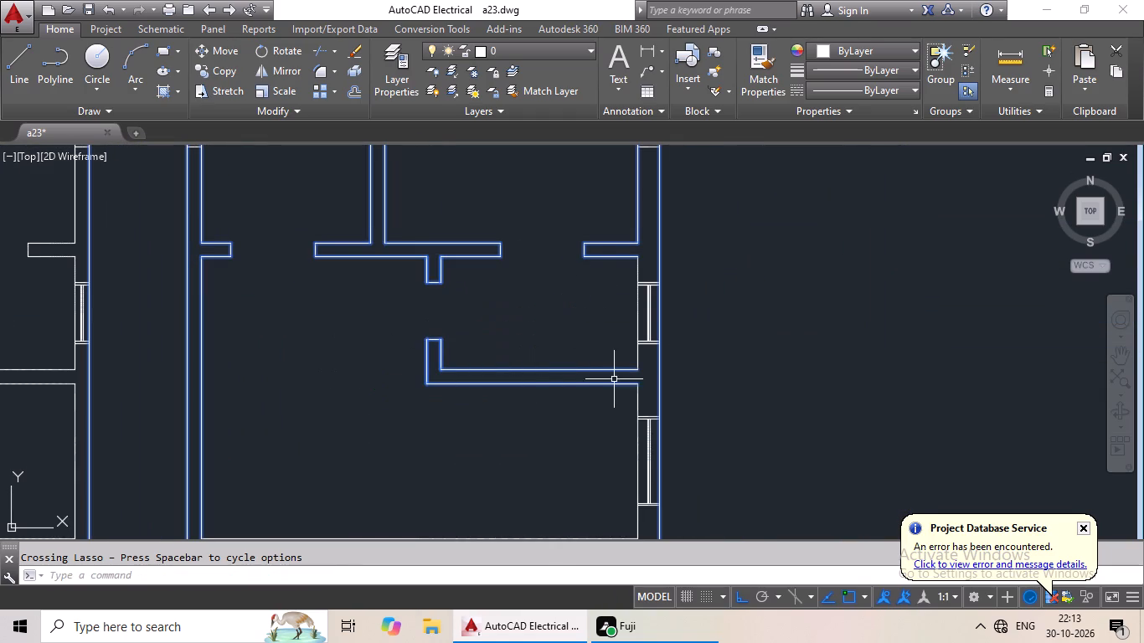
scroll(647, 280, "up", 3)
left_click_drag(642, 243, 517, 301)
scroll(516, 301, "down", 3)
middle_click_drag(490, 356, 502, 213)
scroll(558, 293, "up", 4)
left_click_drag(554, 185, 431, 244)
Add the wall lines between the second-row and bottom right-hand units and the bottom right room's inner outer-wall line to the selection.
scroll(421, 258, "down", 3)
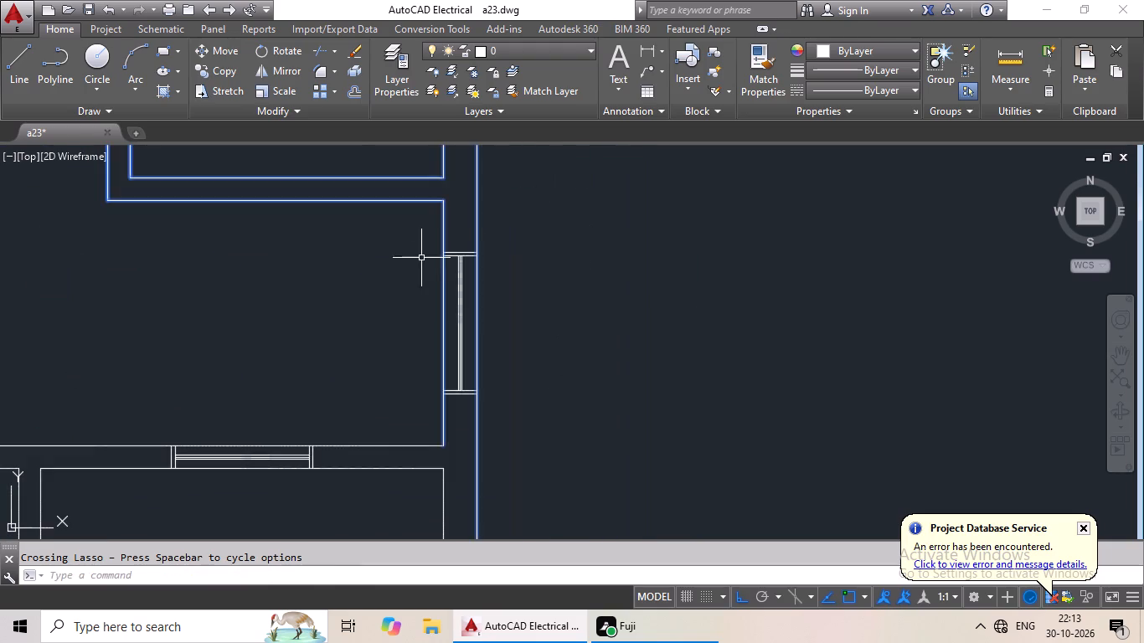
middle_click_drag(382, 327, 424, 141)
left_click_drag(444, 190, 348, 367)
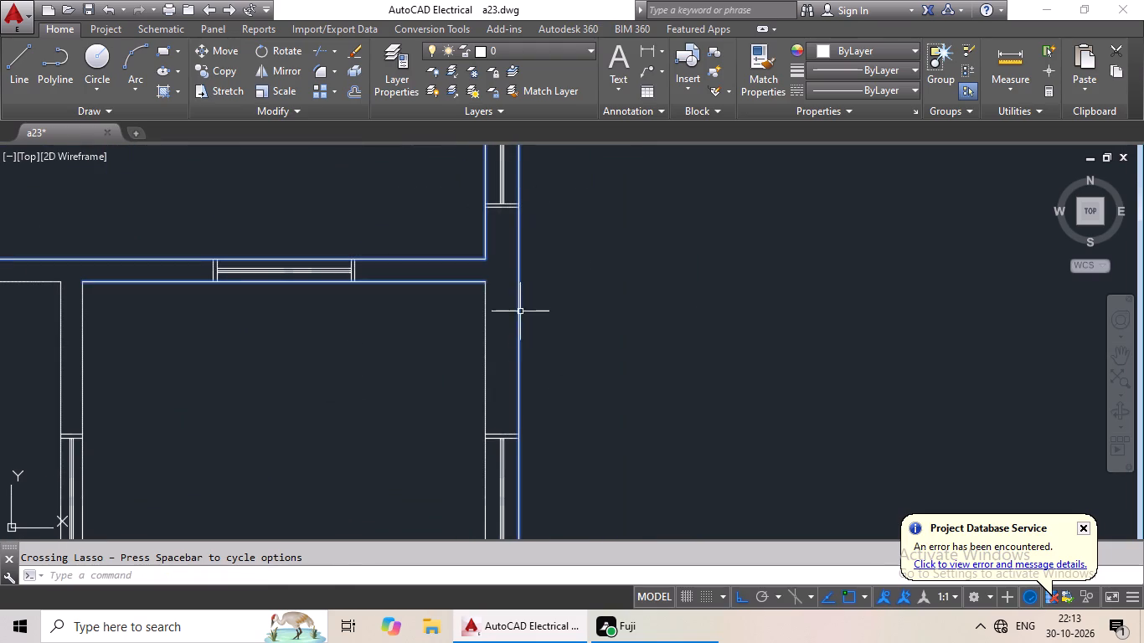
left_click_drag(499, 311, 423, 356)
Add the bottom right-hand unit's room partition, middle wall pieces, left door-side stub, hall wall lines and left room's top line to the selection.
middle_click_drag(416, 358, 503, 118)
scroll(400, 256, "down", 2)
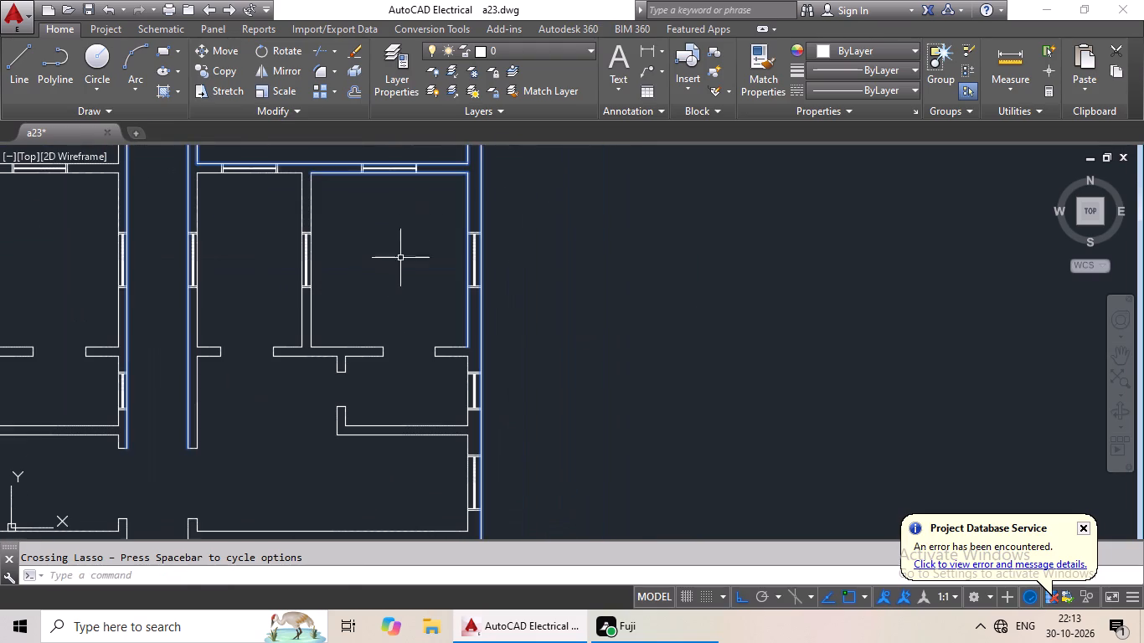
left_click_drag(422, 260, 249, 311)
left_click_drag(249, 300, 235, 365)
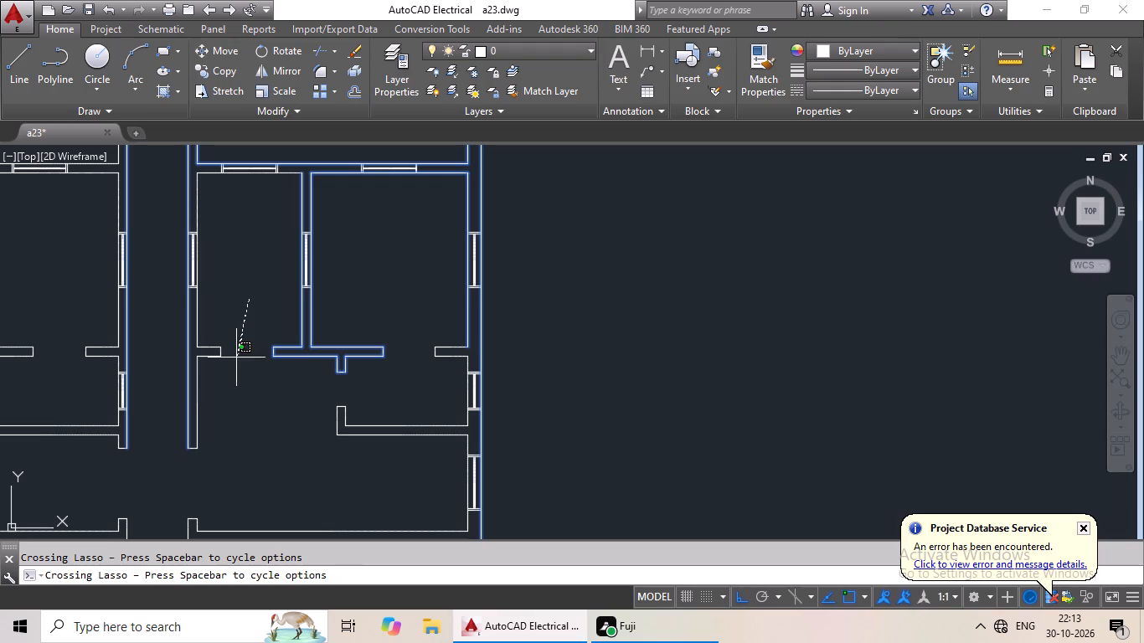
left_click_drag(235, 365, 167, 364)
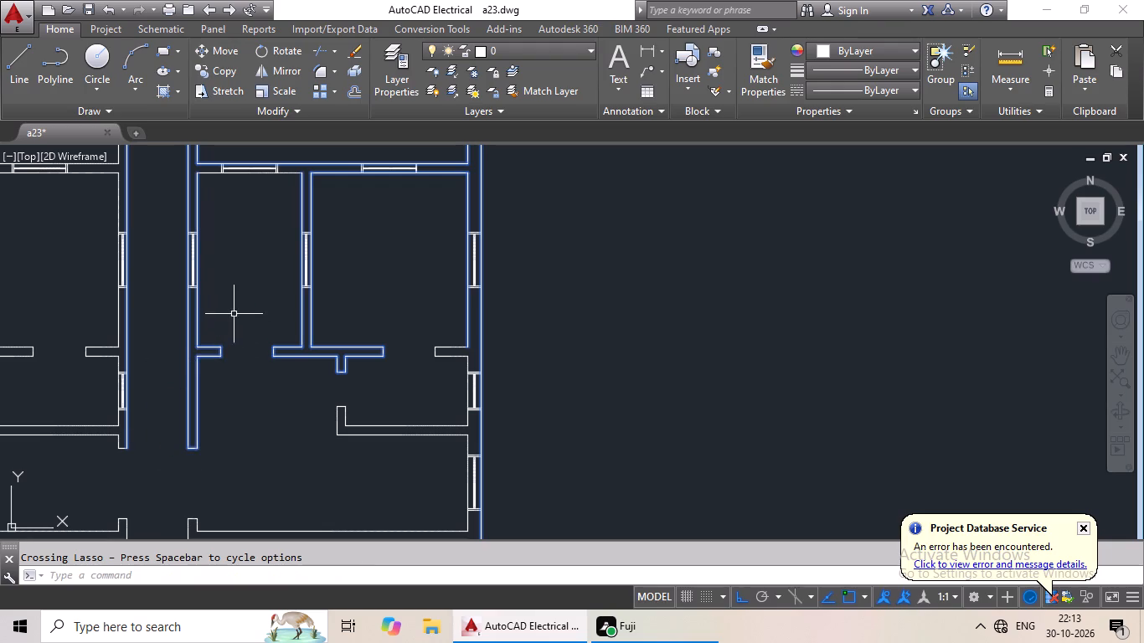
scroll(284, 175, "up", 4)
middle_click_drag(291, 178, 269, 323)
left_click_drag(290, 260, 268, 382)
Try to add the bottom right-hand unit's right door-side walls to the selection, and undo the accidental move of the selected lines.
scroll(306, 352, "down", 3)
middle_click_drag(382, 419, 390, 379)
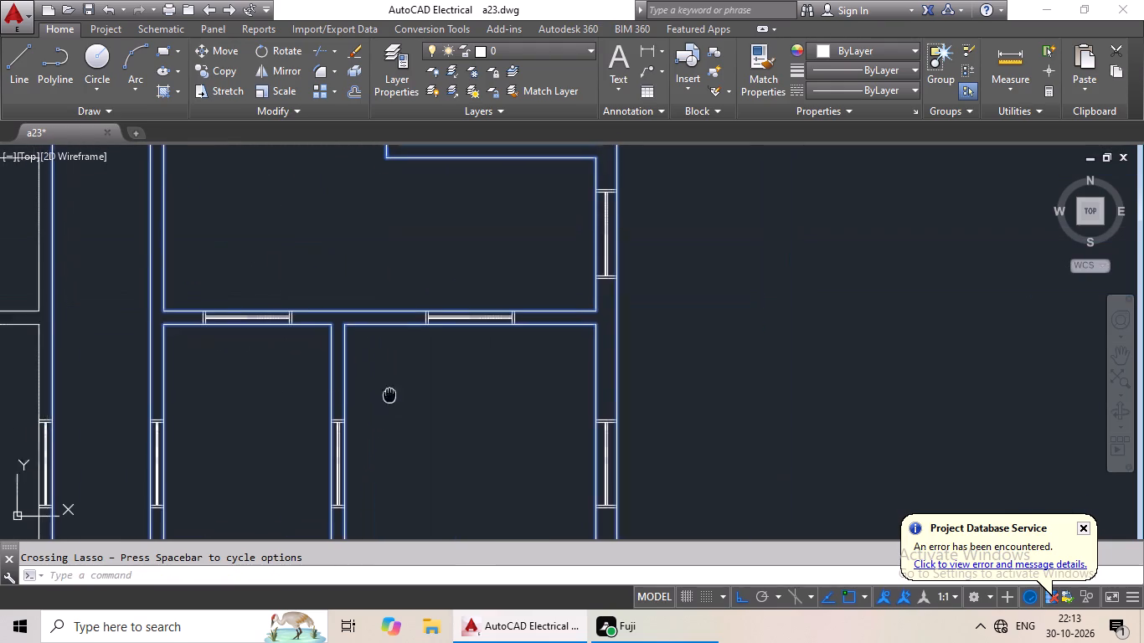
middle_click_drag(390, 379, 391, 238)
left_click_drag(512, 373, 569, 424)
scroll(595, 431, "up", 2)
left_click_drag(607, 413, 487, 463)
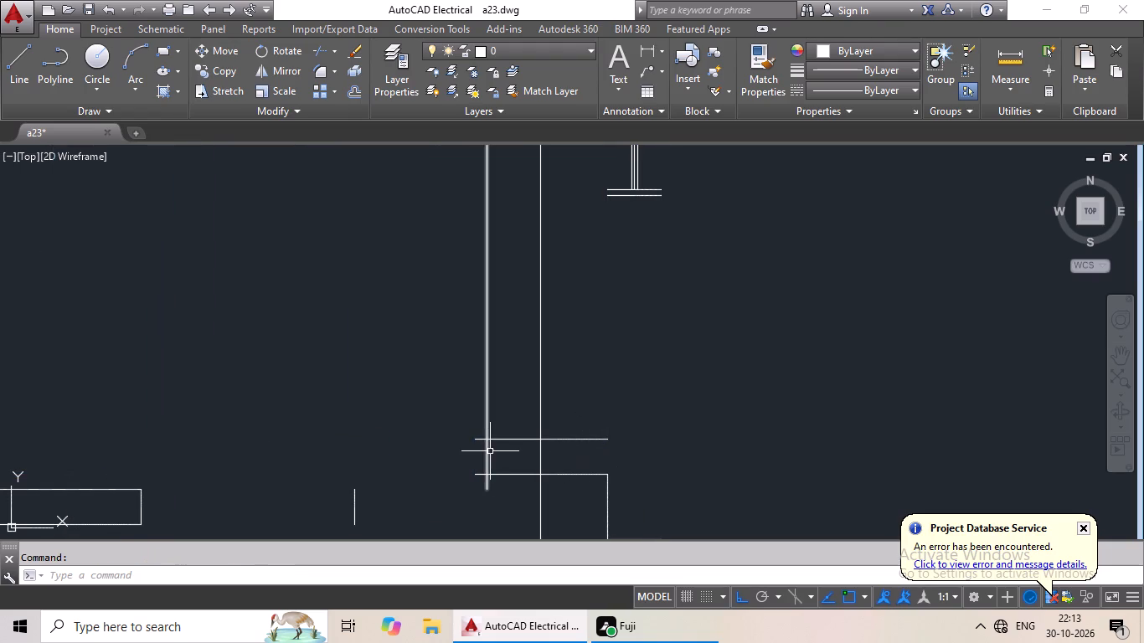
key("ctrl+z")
Restart the wall selection with the top right-hand unit's right outer wall, the outer top wall line, the right room's inner top line and partition.
scroll(500, 439, "down", 4)
scroll(497, 363, "down", 1)
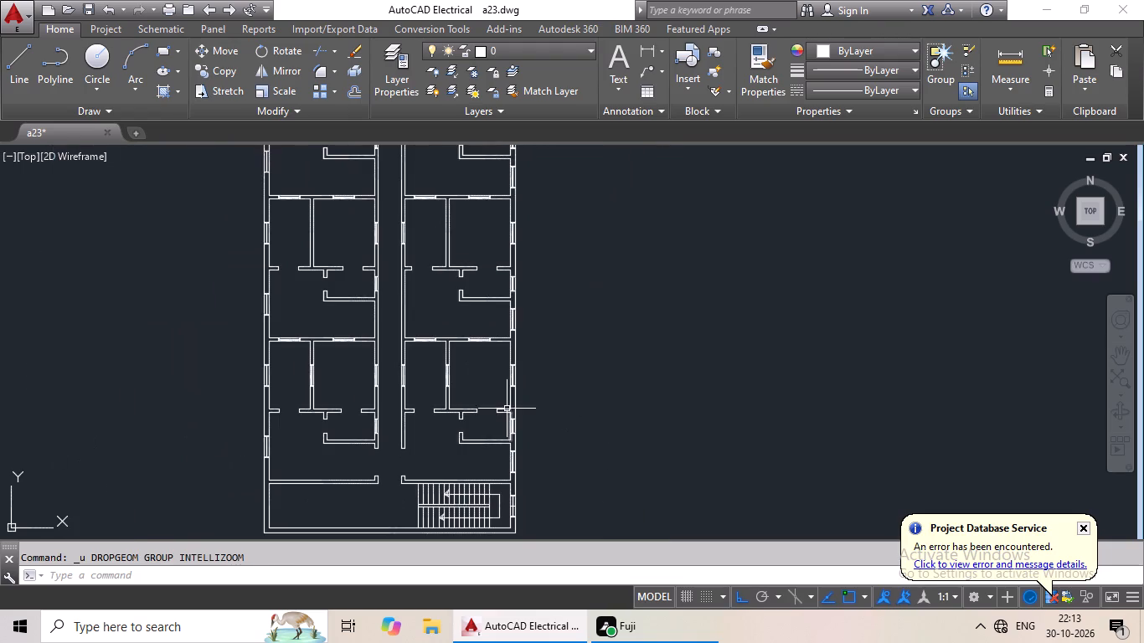
middle_click_drag(507, 403, 461, 569)
middle_click_drag(431, 383, 407, 579)
middle_click_drag(392, 305, 394, 432)
scroll(425, 414, "up", 4)
left_click_drag(621, 335, 434, 460)
middle_click_drag(443, 462, 671, 336)
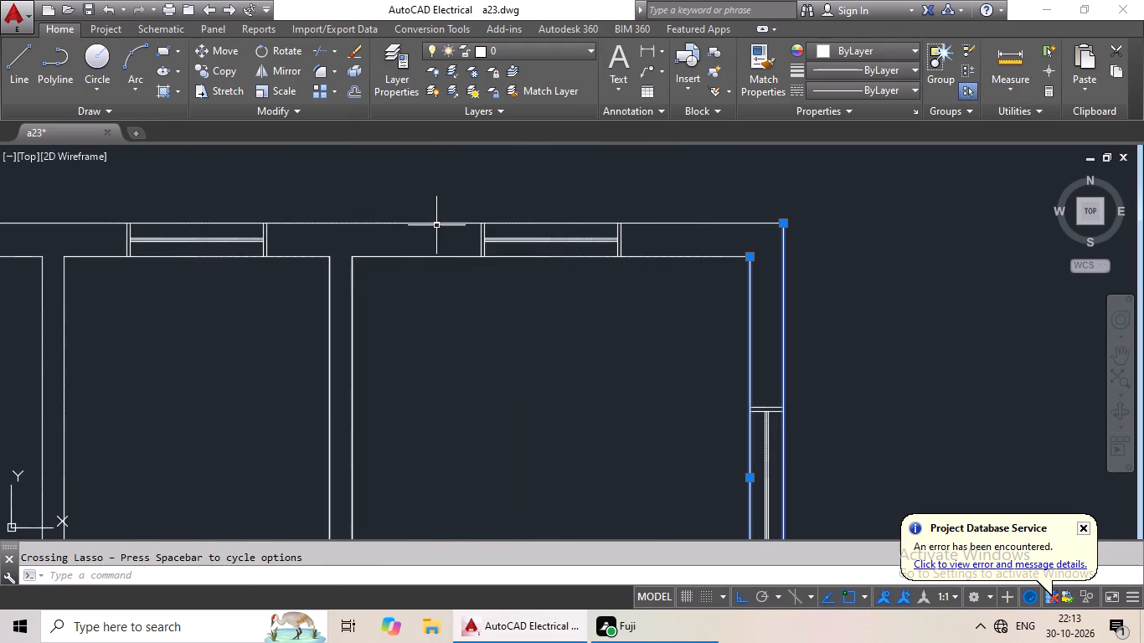
left_click_drag(414, 190, 394, 376)
left_click_drag(487, 380, 162, 448)
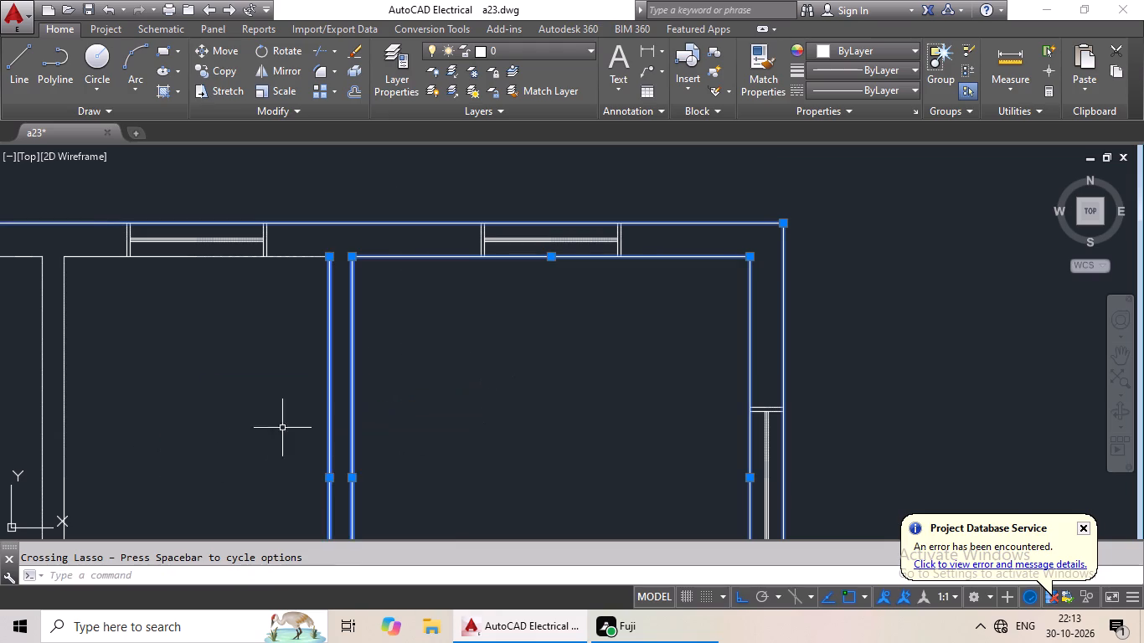
Add the central hall's side wall lines and the inner top lines of the hall and its two adjoining rooms to the selection.
middle_click_drag(288, 429, 631, 385)
left_click_drag(563, 306, 21, 430)
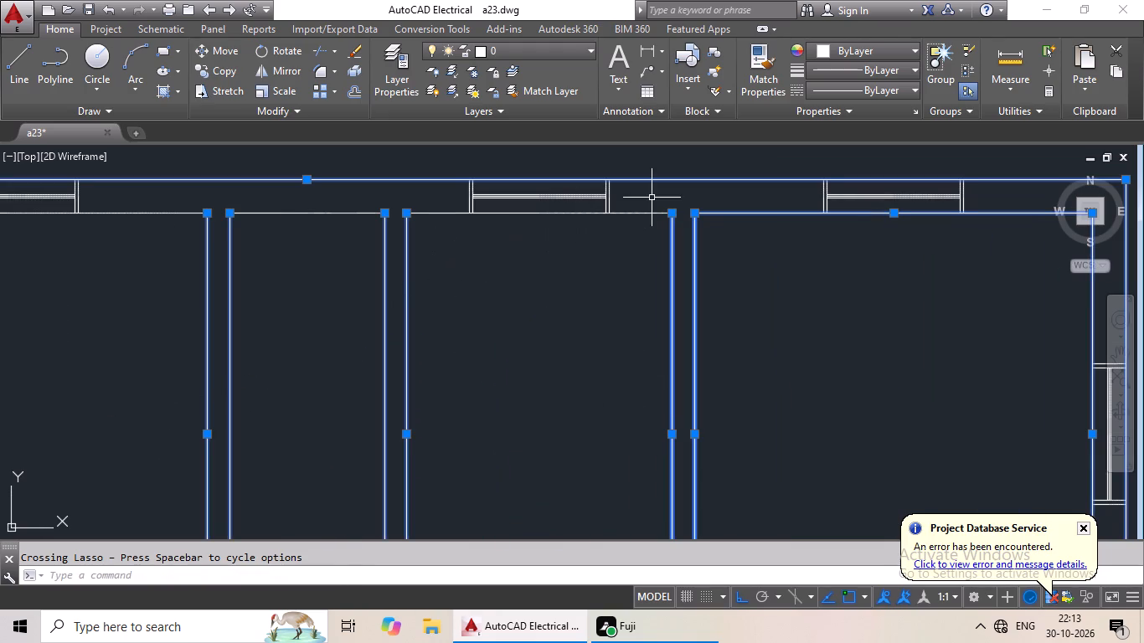
left_click_drag(654, 196, 596, 316)
left_click_drag(355, 201, 309, 310)
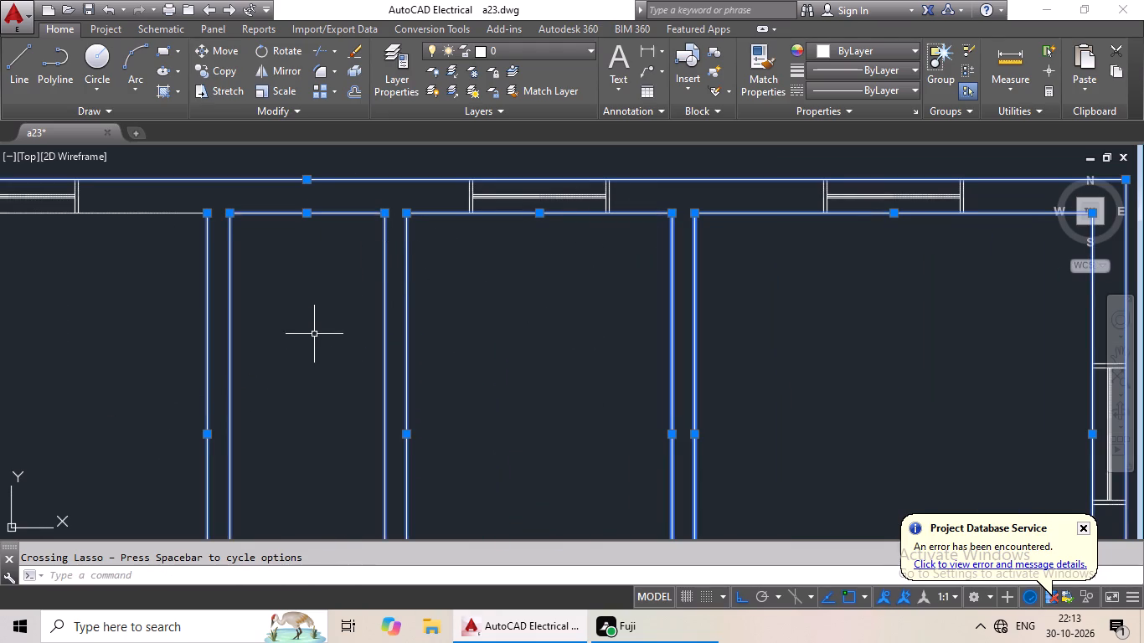
middle_click_drag(324, 360, 537, 352)
left_click_drag(419, 181, 323, 306)
Add the top left-hand unit's room partition, left outer wall lines and left room's inner top line to the selection, leaving out the windows.
middle_click_drag(317, 354, 566, 249)
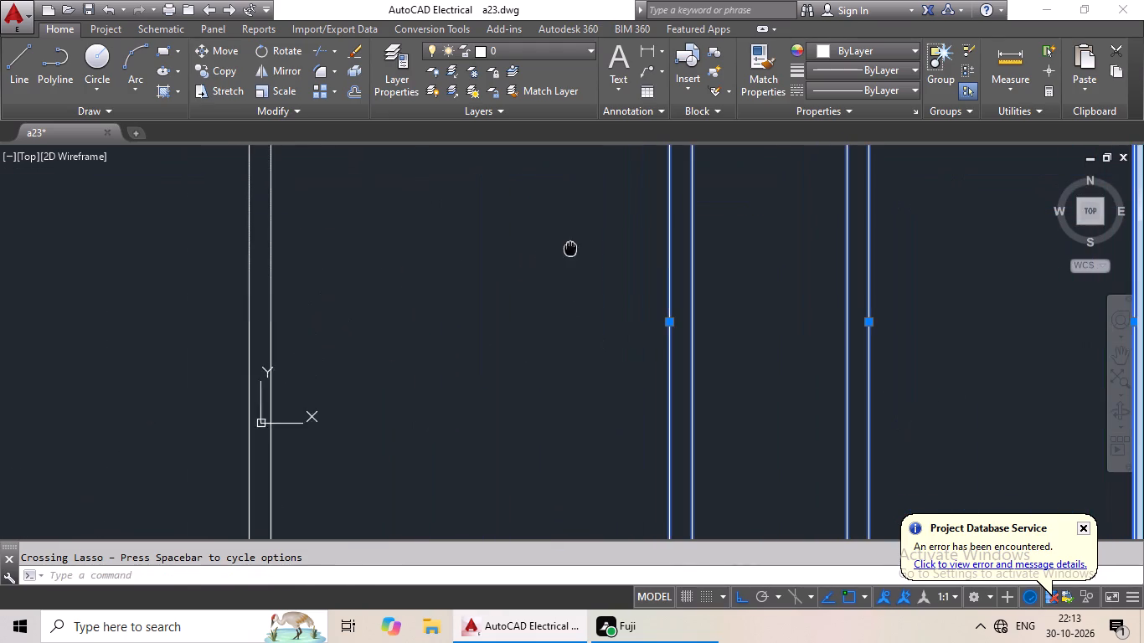
left_click_drag(461, 216, 98, 360)
scroll(347, 306, "down", 3)
middle_click_drag(359, 322, 364, 273)
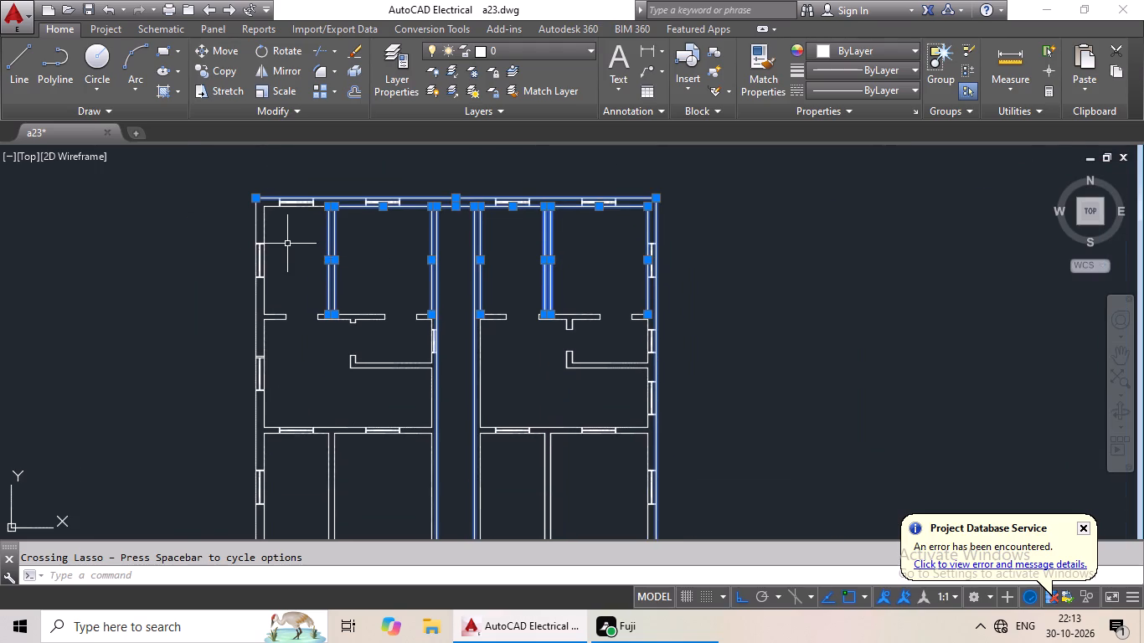
scroll(288, 233, "up", 3)
left_click_drag(321, 208, 66, 255)
middle_click_drag(170, 241, 255, 455)
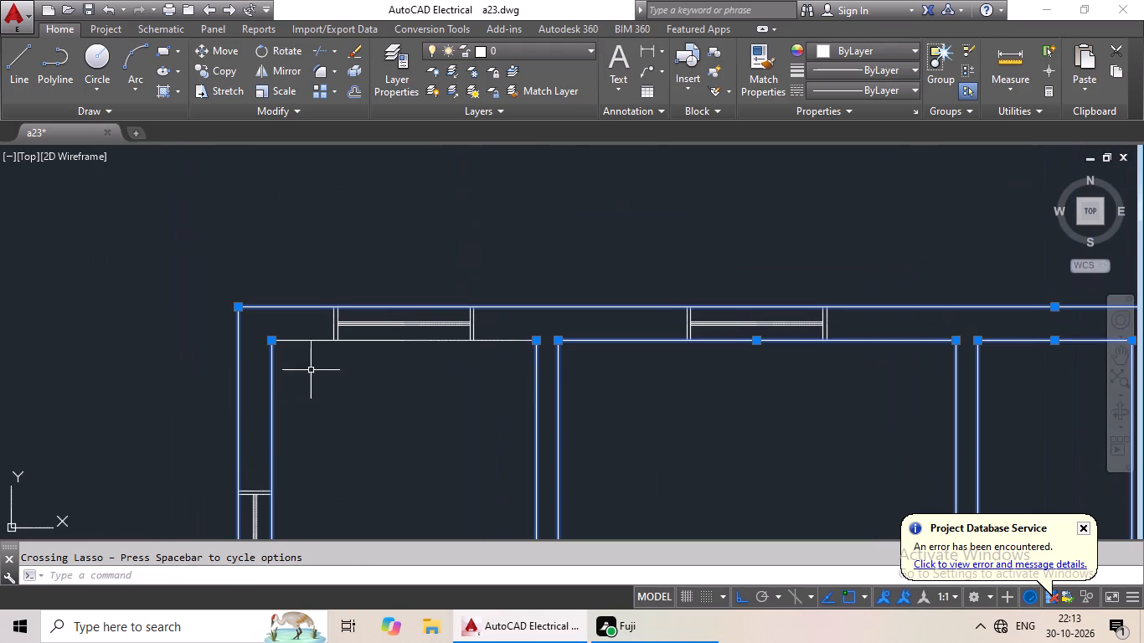
left_click_drag(523, 316, 470, 408)
Add the top left-hand unit's middle wall pieces, both door-side stubs and small-room walls to the selection.
middle_click_drag(482, 418, 434, 219)
scroll(482, 268, "down", 2)
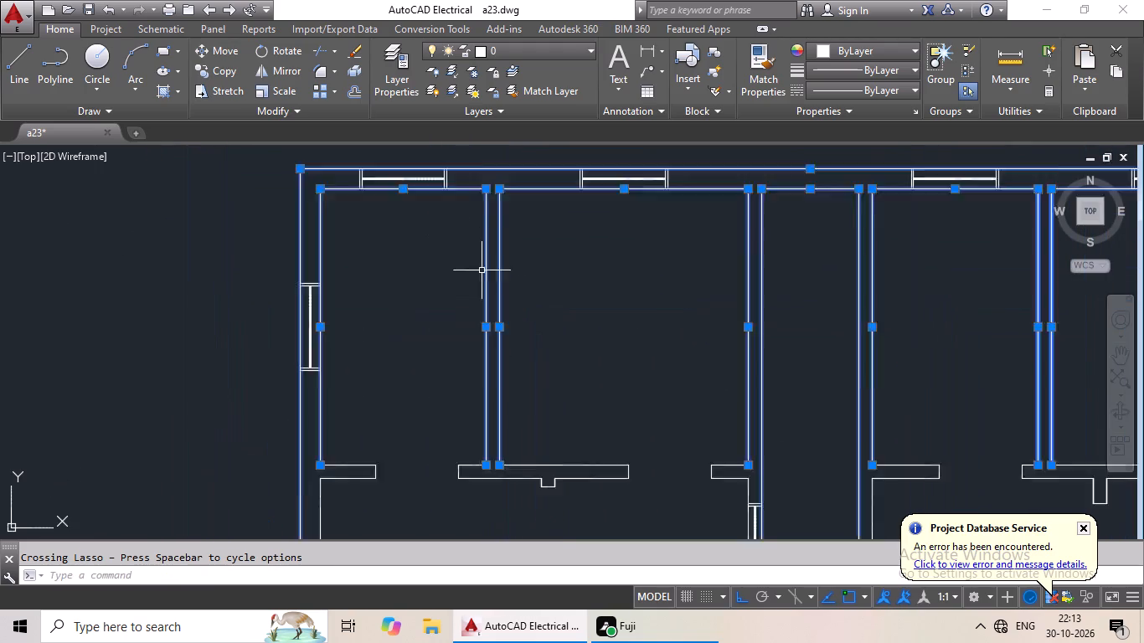
middle_click_drag(595, 386, 582, 326)
left_click_drag(580, 301, 369, 319)
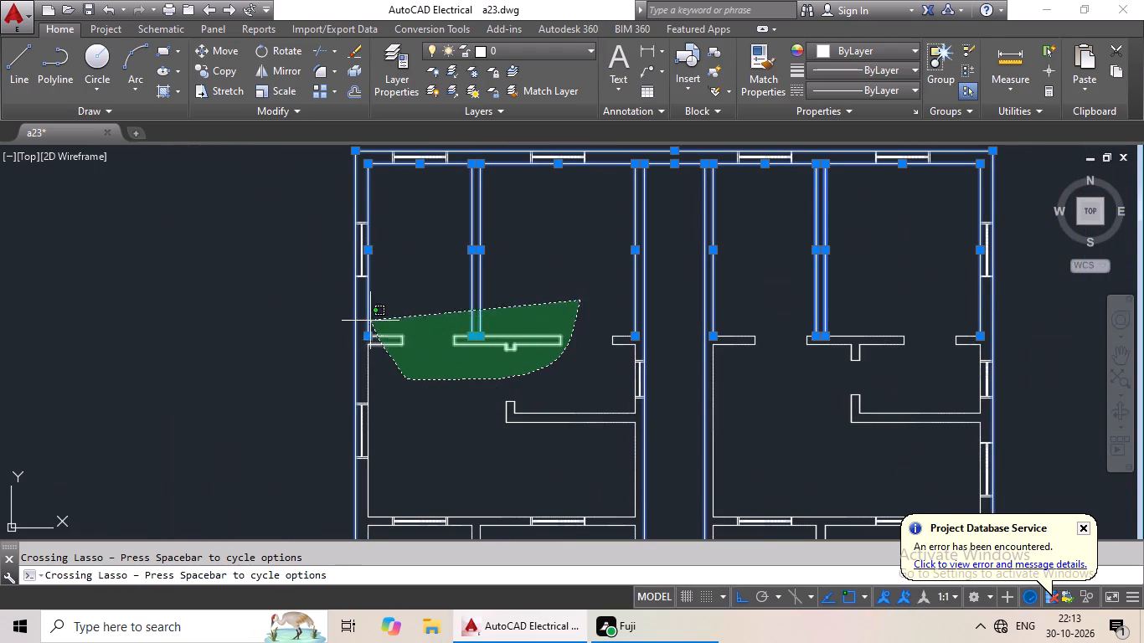
left_click_drag(369, 319, 369, 317)
left_click_drag(595, 302, 636, 332)
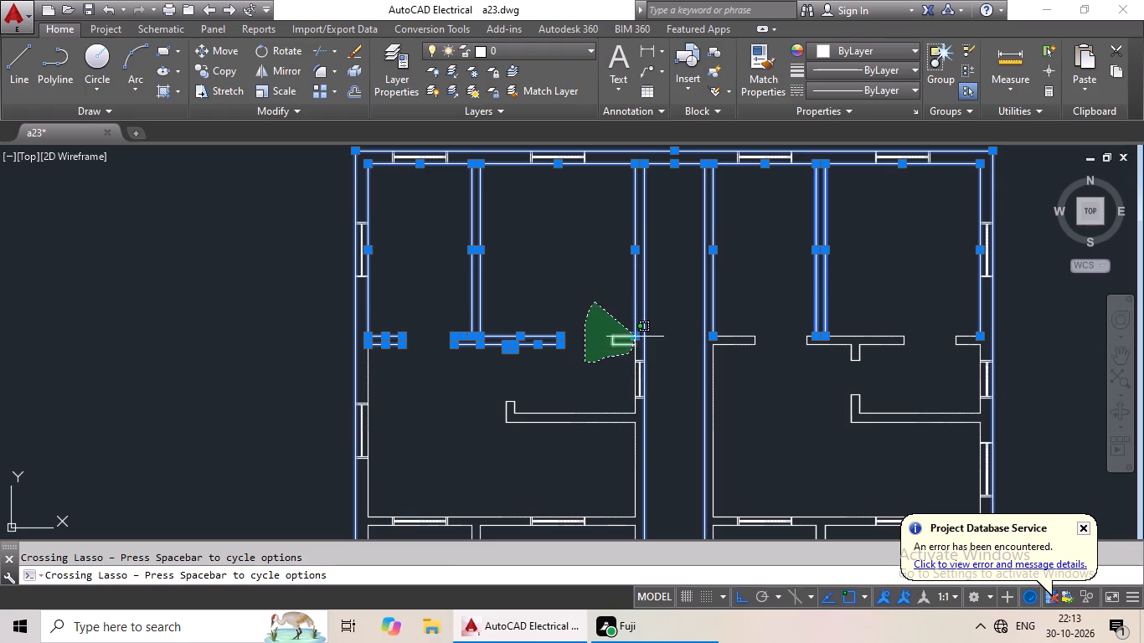
left_click_drag(636, 332, 636, 332)
left_click_drag(557, 373, 577, 434)
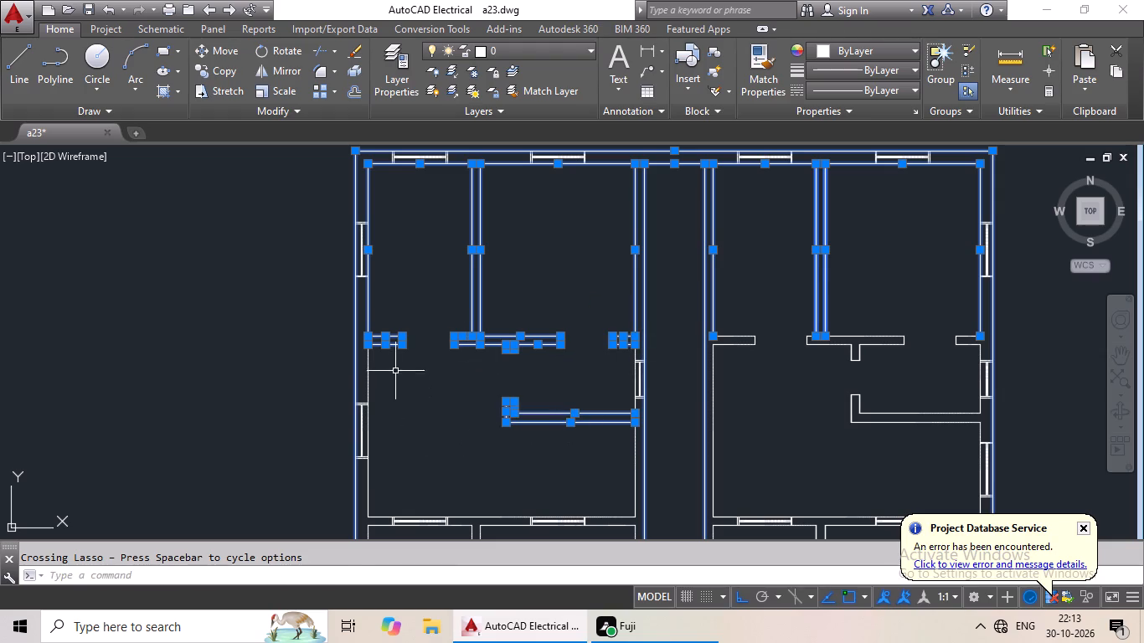
Add the top left-hand unit's lower left inner wall line and its hall-side inner wall lines to the selection, leaving out the windows.
left_click_drag(396, 368, 313, 382)
left_click(324, 375)
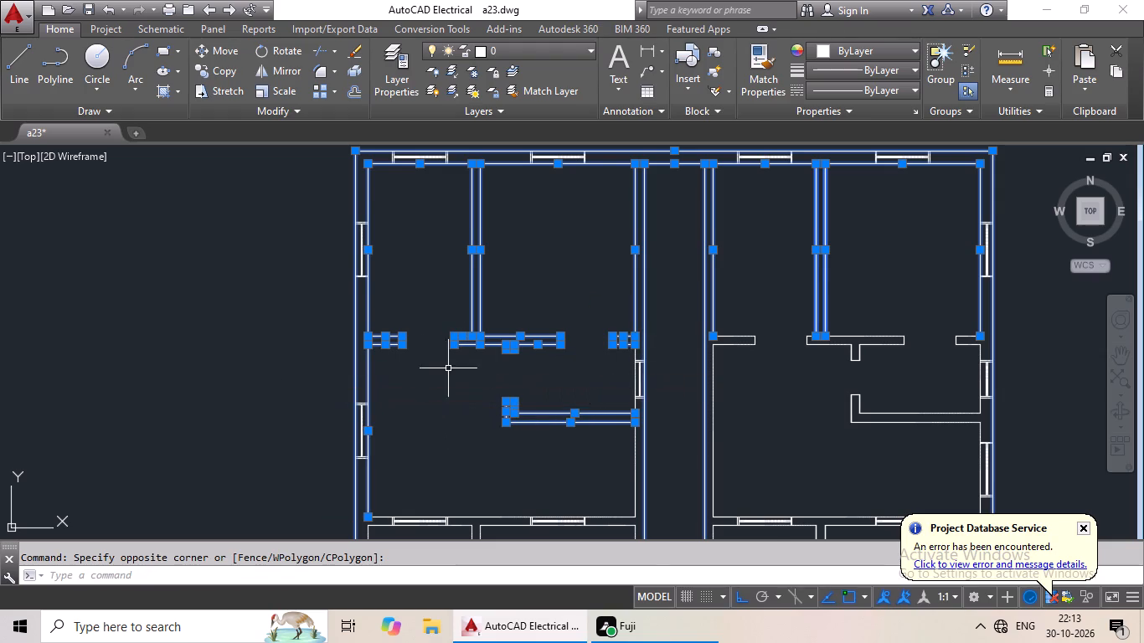
middle_click_drag(451, 368, 411, 321)
scroll(619, 398, "up", 3)
left_click_drag(622, 374, 435, 435)
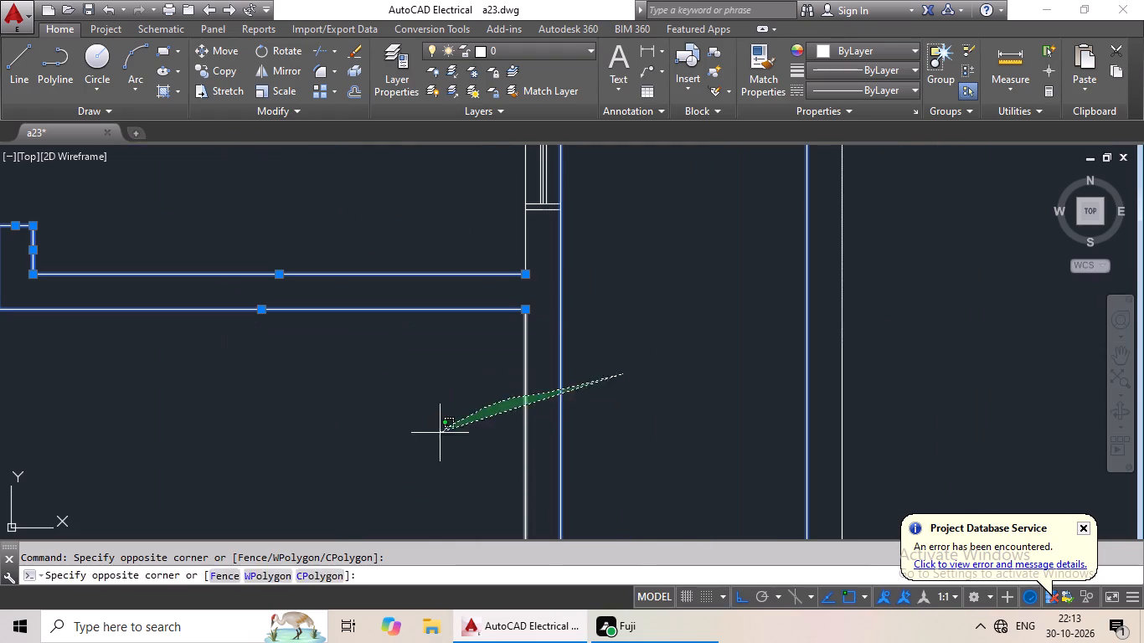
left_click_drag(435, 435, 434, 436)
left_click_drag(593, 252, 451, 247)
scroll(592, 286, "down", 2)
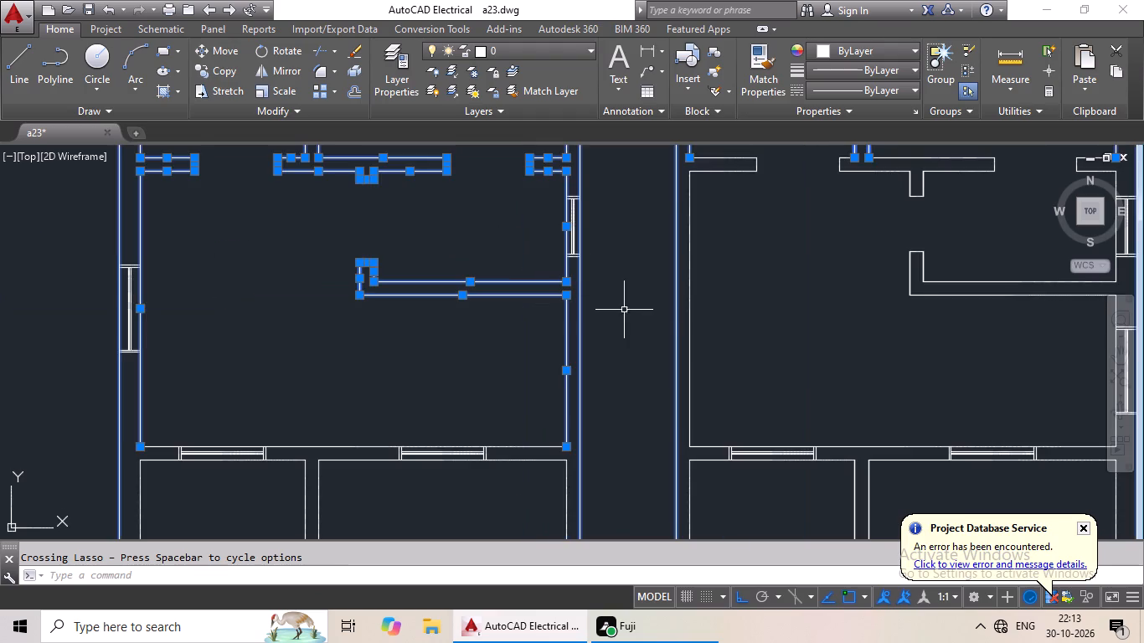
Add the top right-hand unit's lower hall-side inner line, left door-side stub, middle wall pieces and small-room walls to the selection.
middle_click_drag(639, 316, 554, 388)
left_click_drag(698, 315, 554, 405)
left_click_drag(667, 186, 563, 326)
left_click_drag(655, 193, 613, 343)
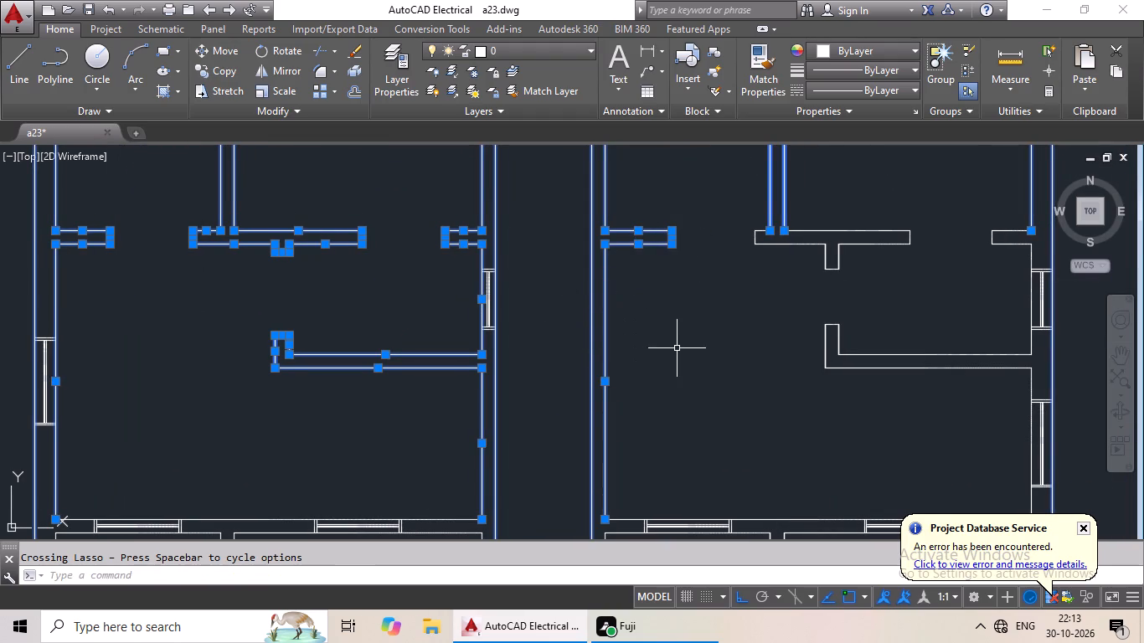
middle_click_drag(676, 348, 503, 435)
left_click_drag(558, 308, 659, 407)
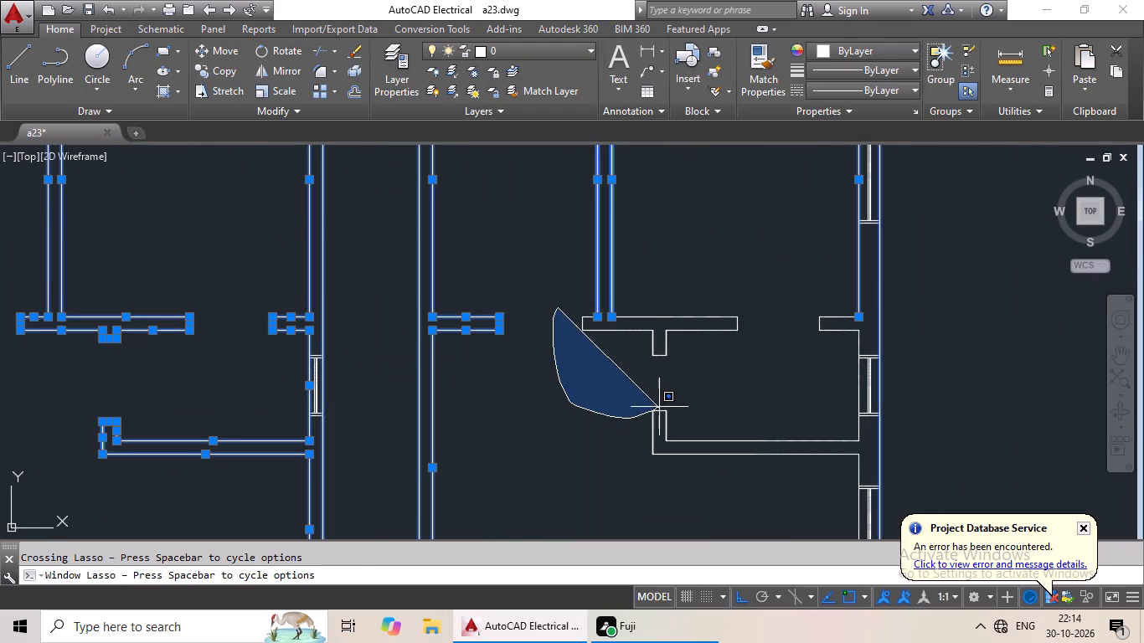
left_click_drag(659, 407, 696, 379)
left_click_drag(812, 260, 530, 365)
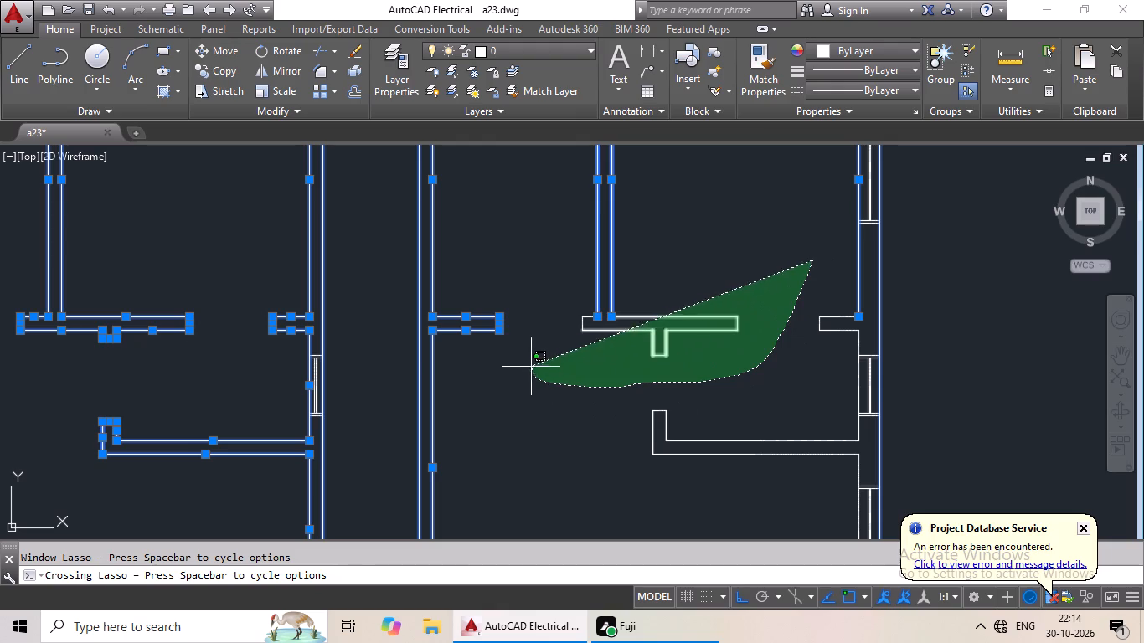
left_click_drag(530, 365, 524, 308)
left_click_drag(744, 373, 736, 458)
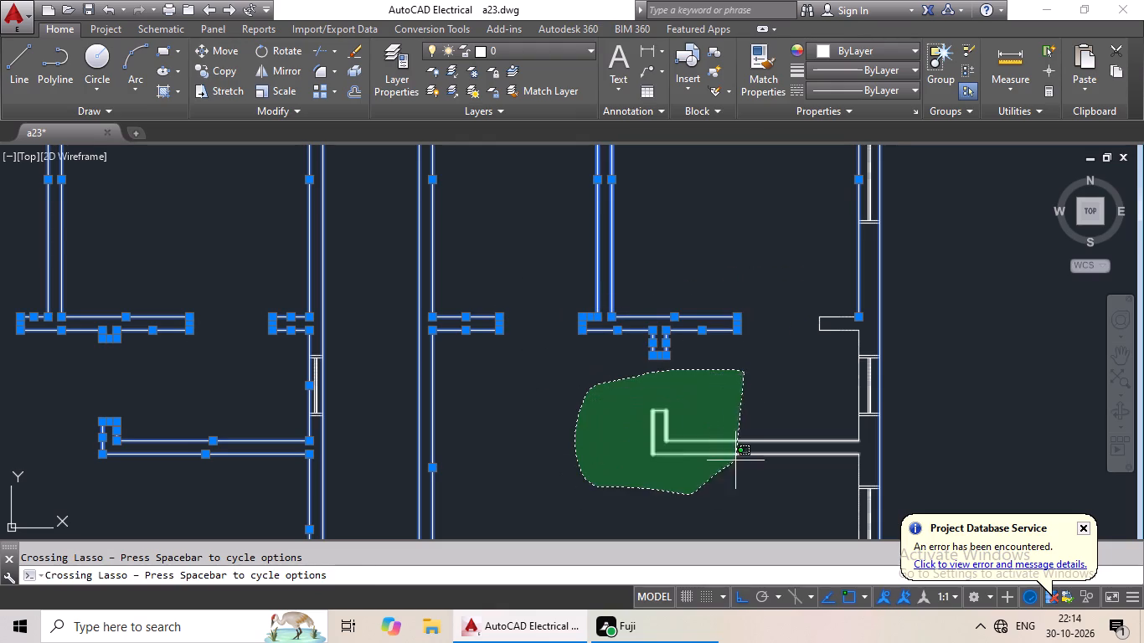
left_click_drag(736, 458, 737, 457)
Add the top right-hand unit's right stub, lower right inner lines, bottom inner line and the top line of the room below to the selection.
middle_click_drag(760, 404, 543, 438)
left_click_drag(600, 318, 571, 358)
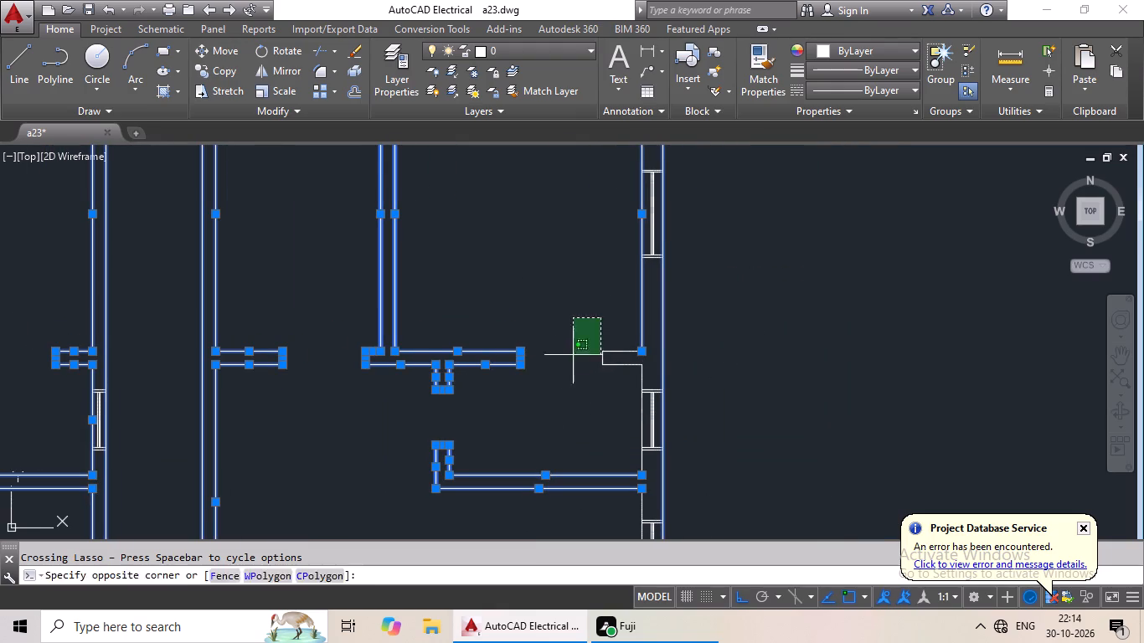
left_click_drag(571, 358, 626, 362)
scroll(685, 370, "up", 3)
left_click_drag(710, 352, 455, 428)
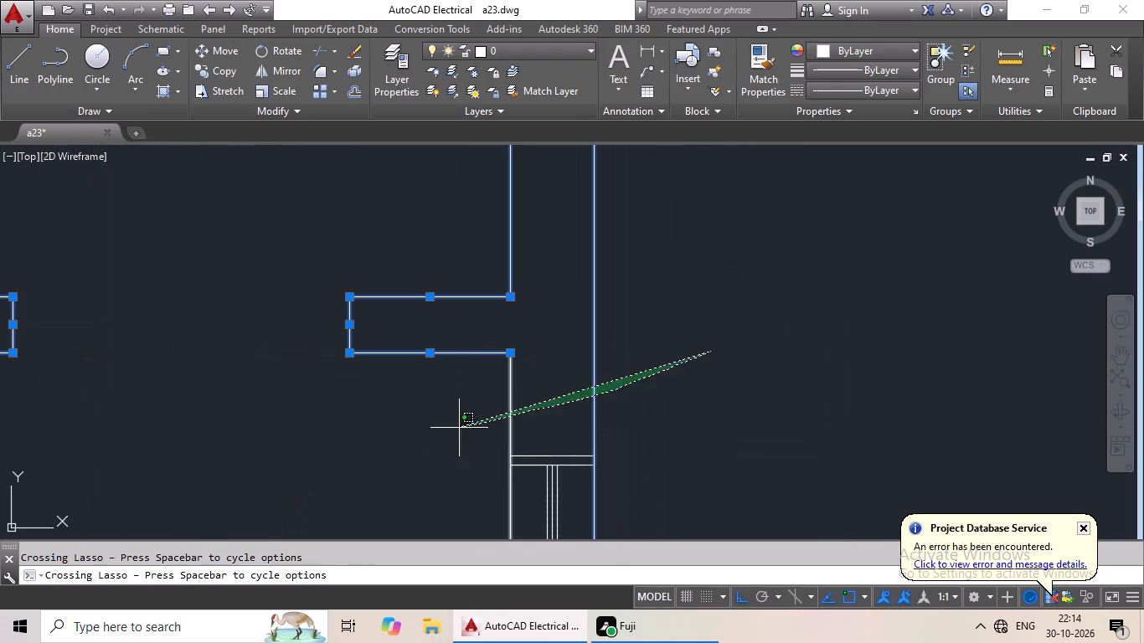
left_click_drag(455, 428, 416, 435)
scroll(494, 364, "down", 3)
middle_click_drag(420, 422, 462, 294)
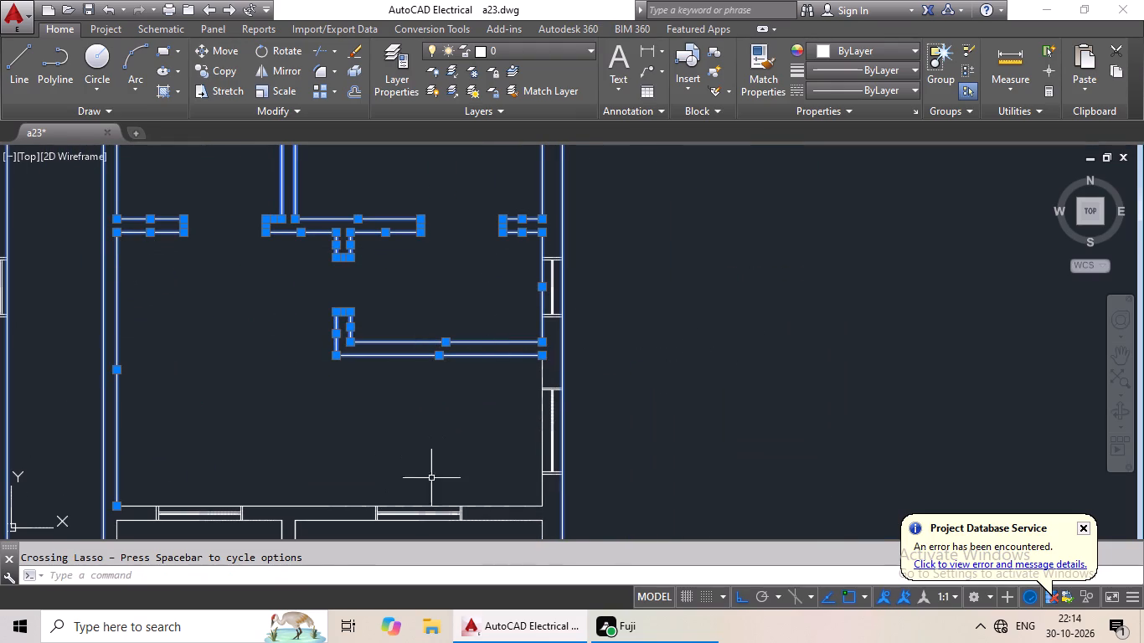
scroll(552, 373, "up", 3)
left_click_drag(662, 326, 451, 388)
scroll(451, 393, "down", 1)
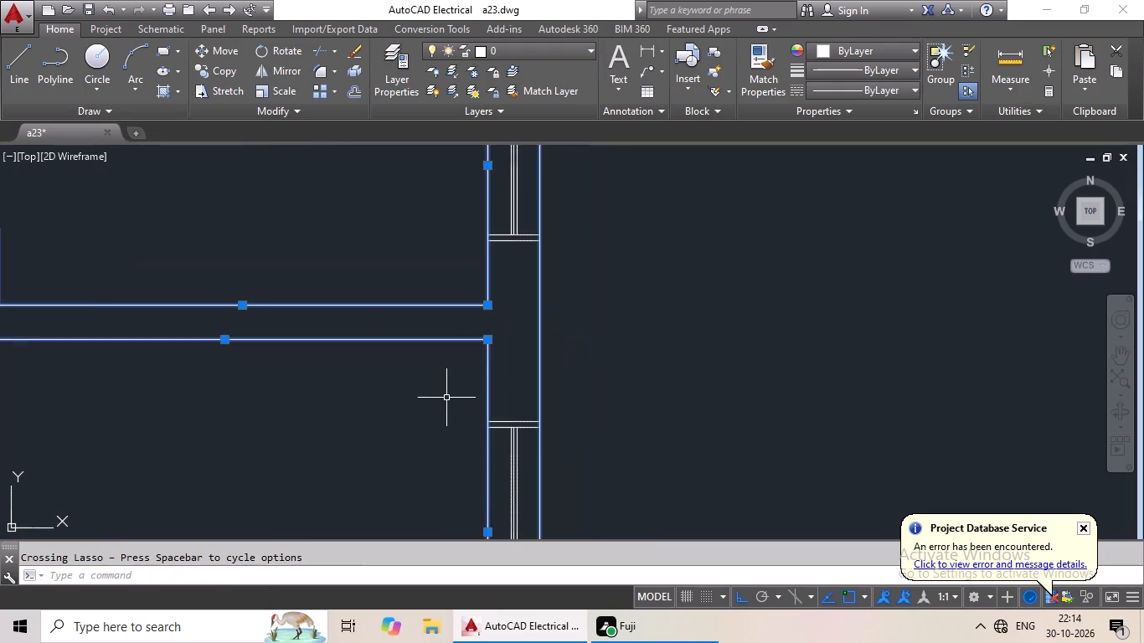
middle_click_drag(430, 409, 396, 140)
left_click_drag(351, 282, 303, 515)
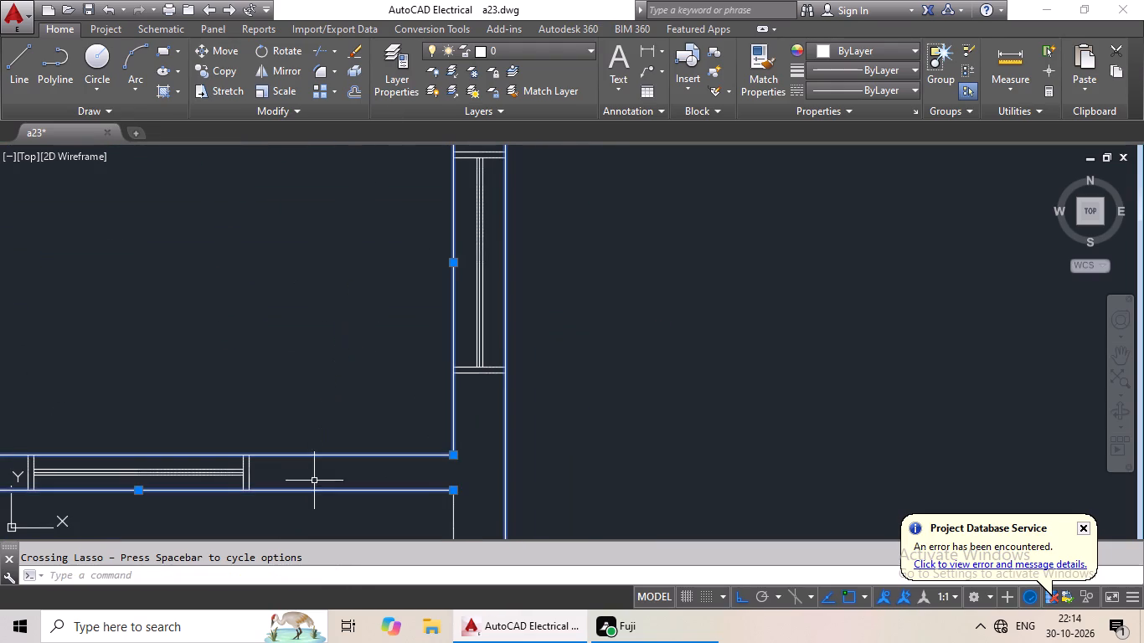
Add the second right-hand unit's room partition, both upper side inner lines and left room's inner top line to the selection, leaving out the windows.
middle_click_drag(347, 392, 465, 256)
scroll(356, 271, "down", 2)
left_click_drag(283, 349, 271, 352)
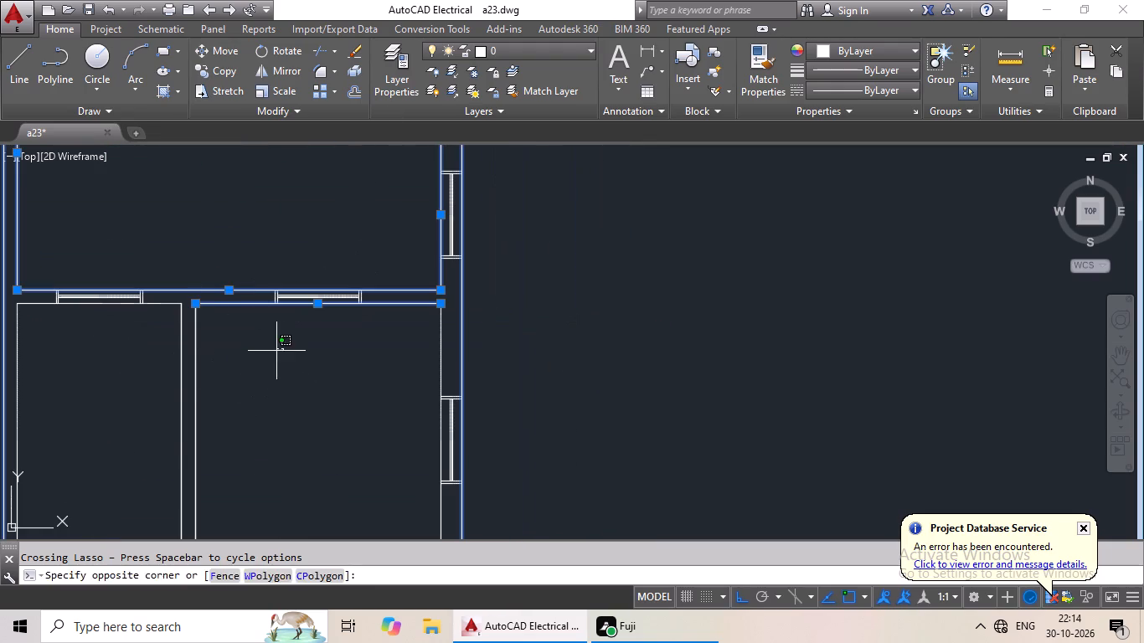
left_click_drag(271, 352, 126, 415)
left_click_drag(661, 275, 372, 359)
middle_click_drag(363, 365, 464, 316)
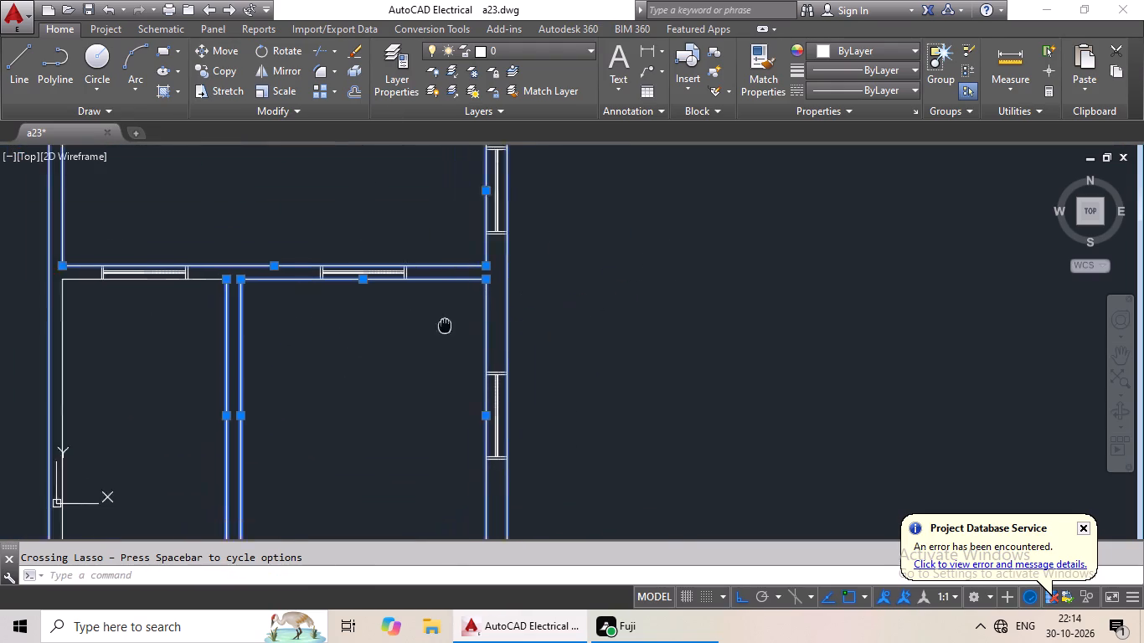
middle_click_drag(464, 316, 640, 256)
left_click_drag(436, 267, 258, 306)
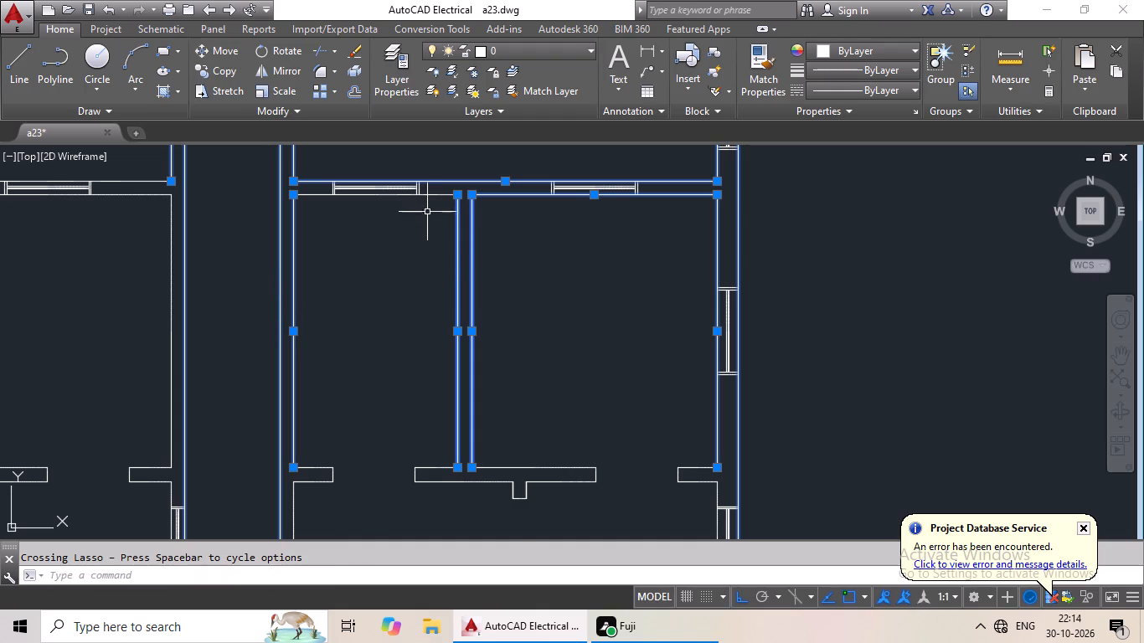
scroll(437, 178, "up", 3)
left_click_drag(439, 199, 401, 321)
scroll(405, 350, "down", 1)
middle_click_drag(409, 352, 410, 239)
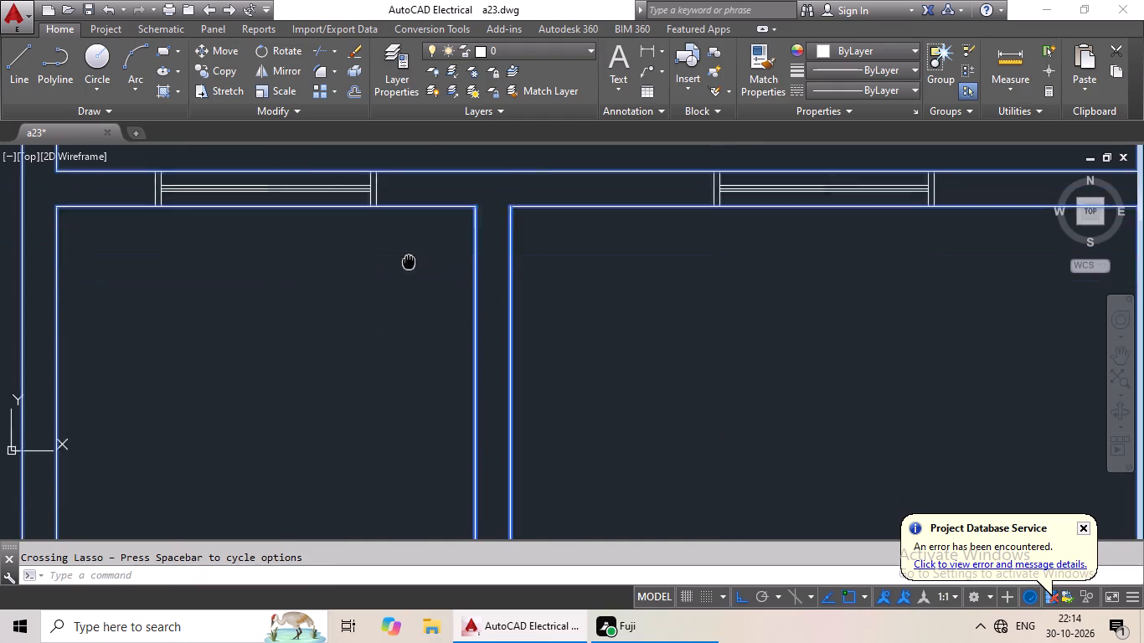
middle_click_drag(410, 239, 438, 146)
Add the second right-hand unit's middle wall pieces, both door-side stubs and small room's right inner line to the selection.
scroll(475, 244, "down", 1)
middle_click_drag(461, 312, 461, 162)
scroll(462, 212, "down", 1)
left_click_drag(642, 277, 651, 321)
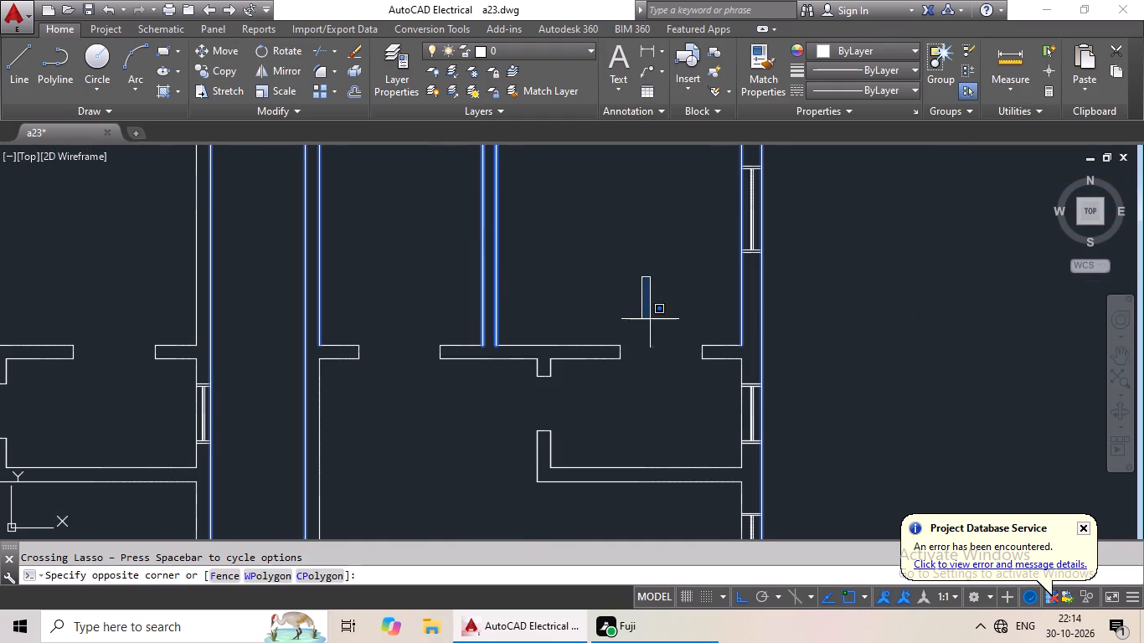
left_click_drag(651, 321, 409, 327)
left_click_drag(437, 271, 316, 355)
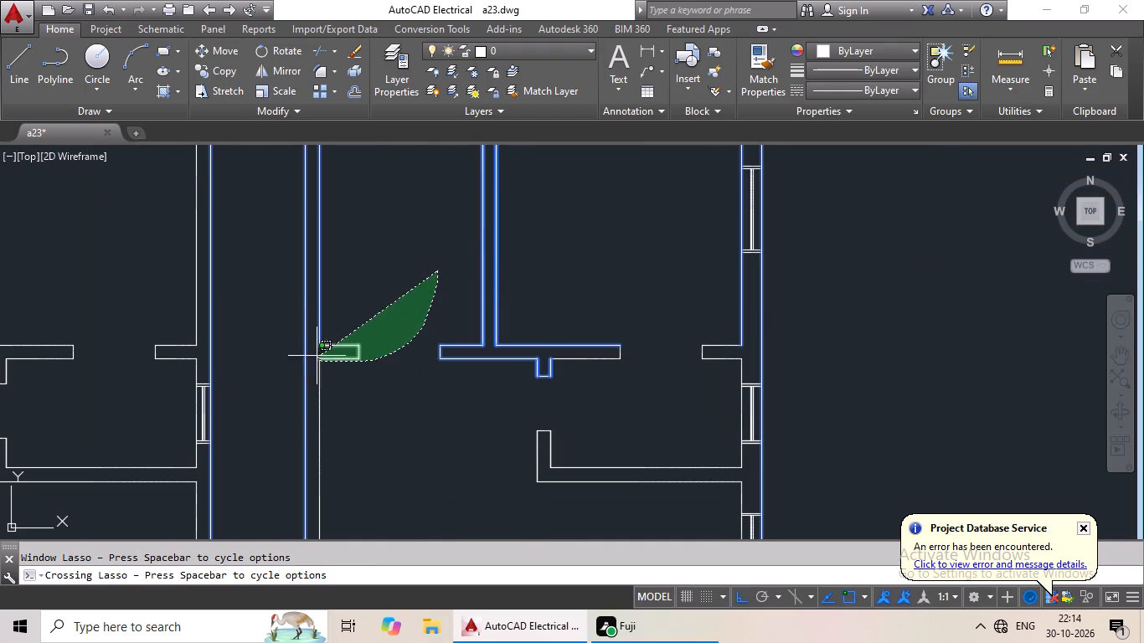
left_click_drag(316, 355, 307, 338)
left_click_drag(643, 297, 719, 345)
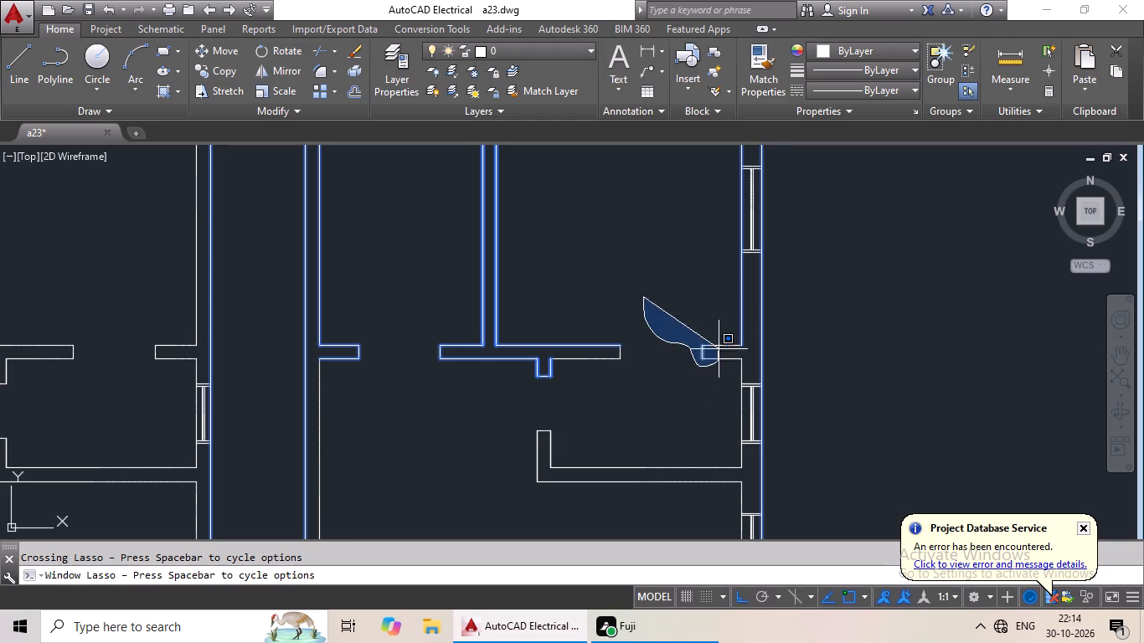
left_click_drag(719, 345, 721, 330)
scroll(786, 341, "up", 3)
left_click_drag(795, 332, 443, 452)
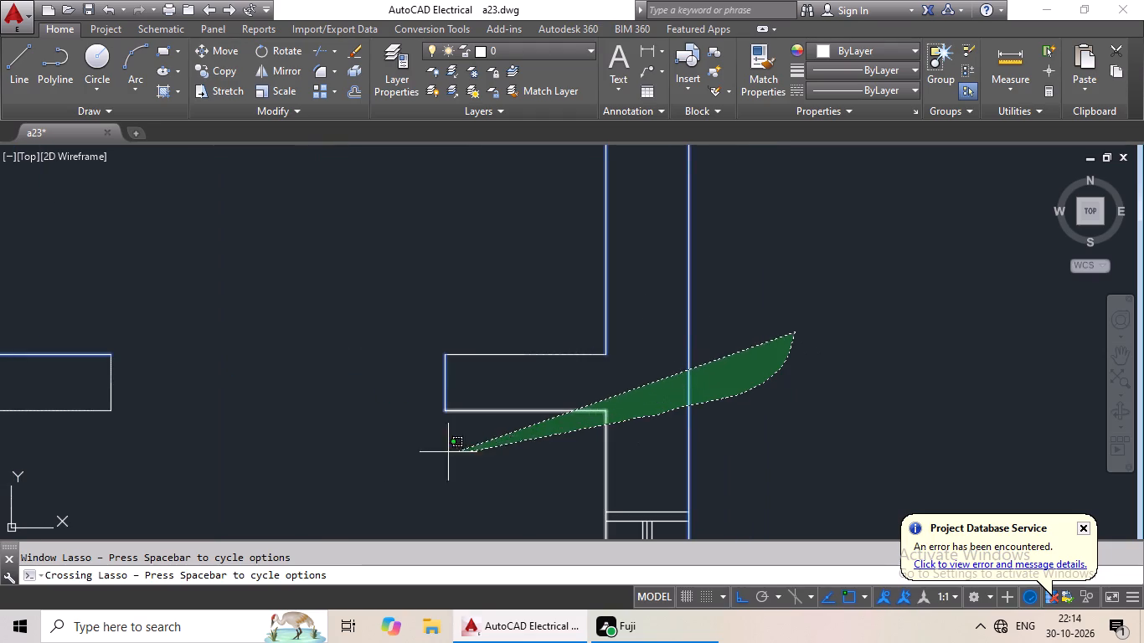
left_click_drag(443, 452, 381, 285)
scroll(488, 275, "down", 3)
Add the second right-hand unit's small-room walls and lower hall-side inner wall line to the selection.
middle_click_drag(478, 317, 548, 215)
left_click_drag(531, 255, 322, 372)
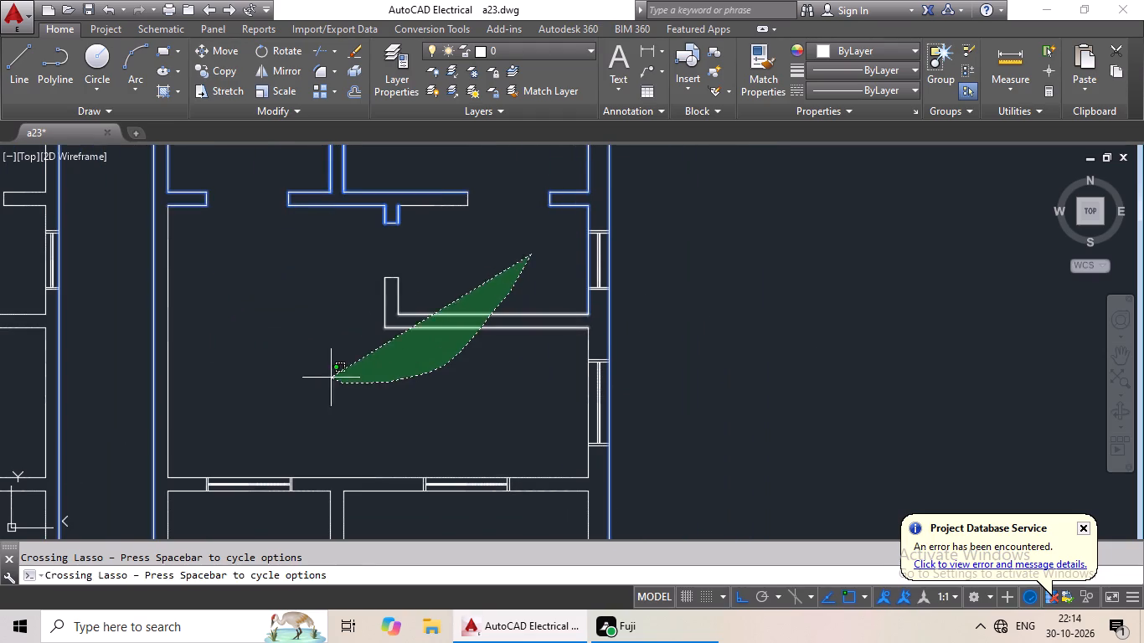
left_click_drag(322, 372, 299, 276)
left_click_drag(513, 165, 429, 185)
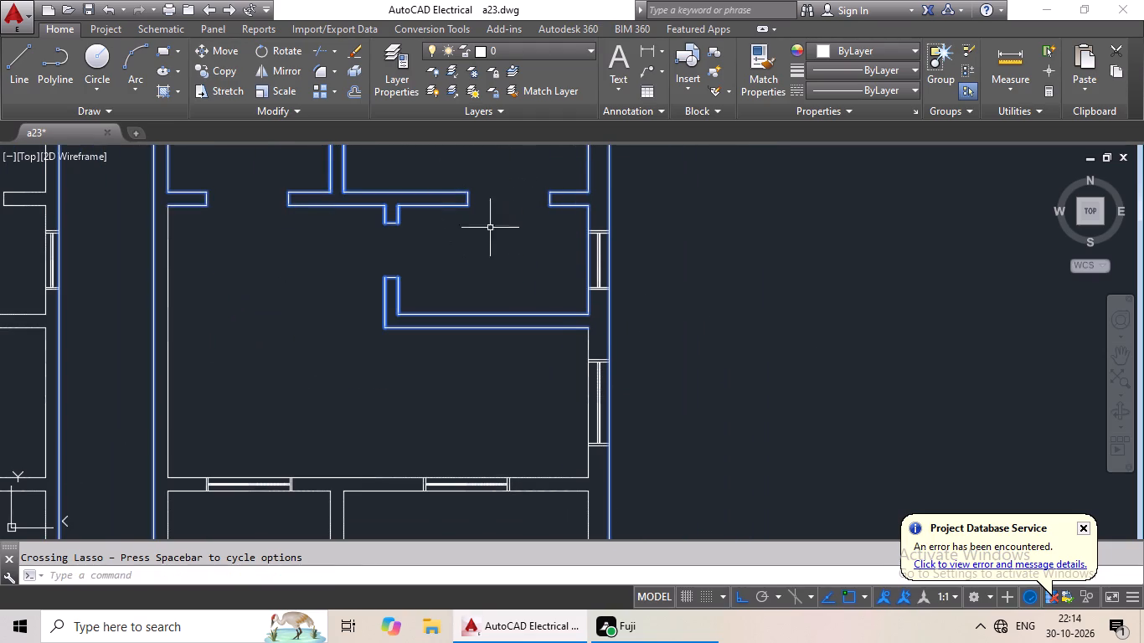
left_click_drag(294, 283, 138, 337)
Add the second right-hand unit's bottom and lower right inner lines, plus the third unit's partition and right room's top and right lines, to the selection.
middle_click_drag(213, 327, 242, 176)
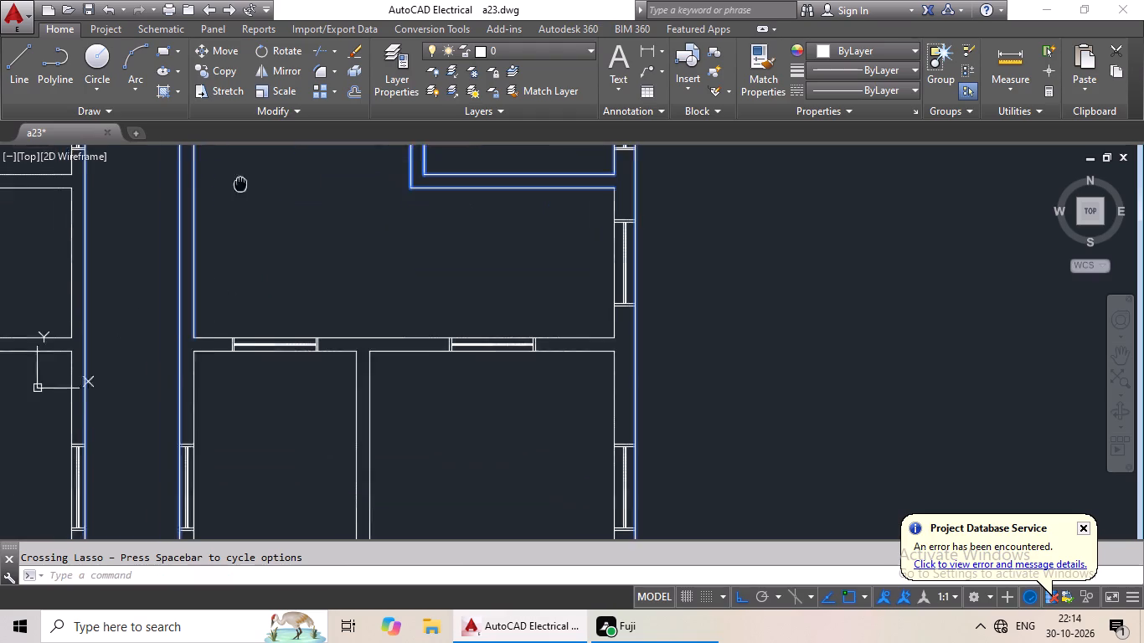
middle_click_drag(242, 176, 242, 173)
scroll(413, 390, "up", 1)
left_click_drag(417, 267, 218, 435)
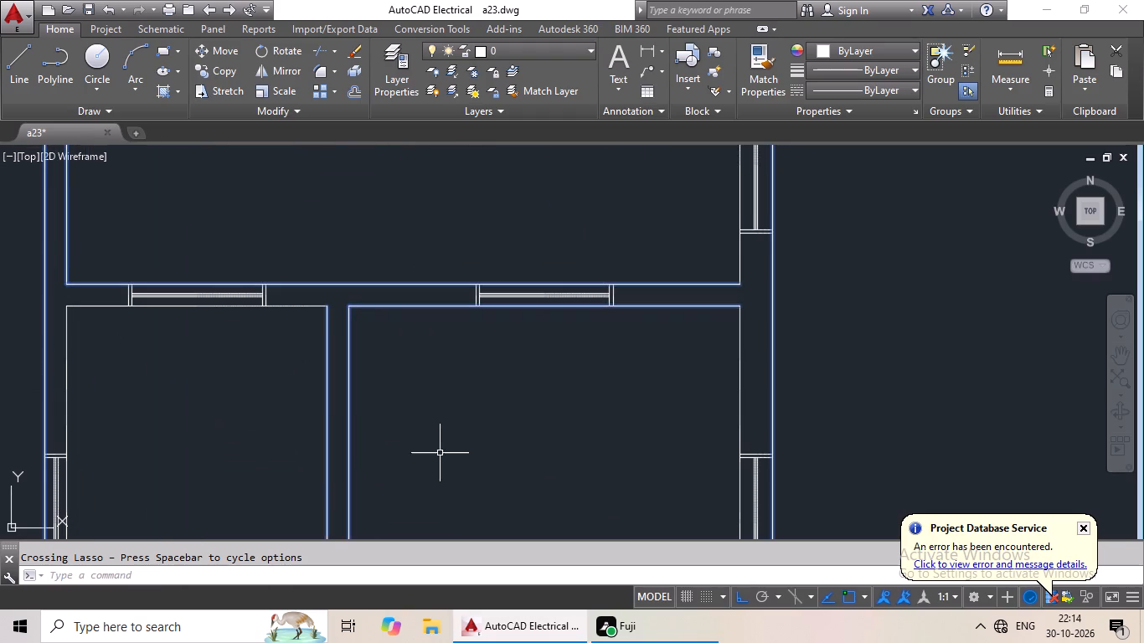
middle_click_drag(447, 445, 258, 424)
left_click_drag(692, 307, 409, 385)
left_click_drag(757, 226, 655, 246)
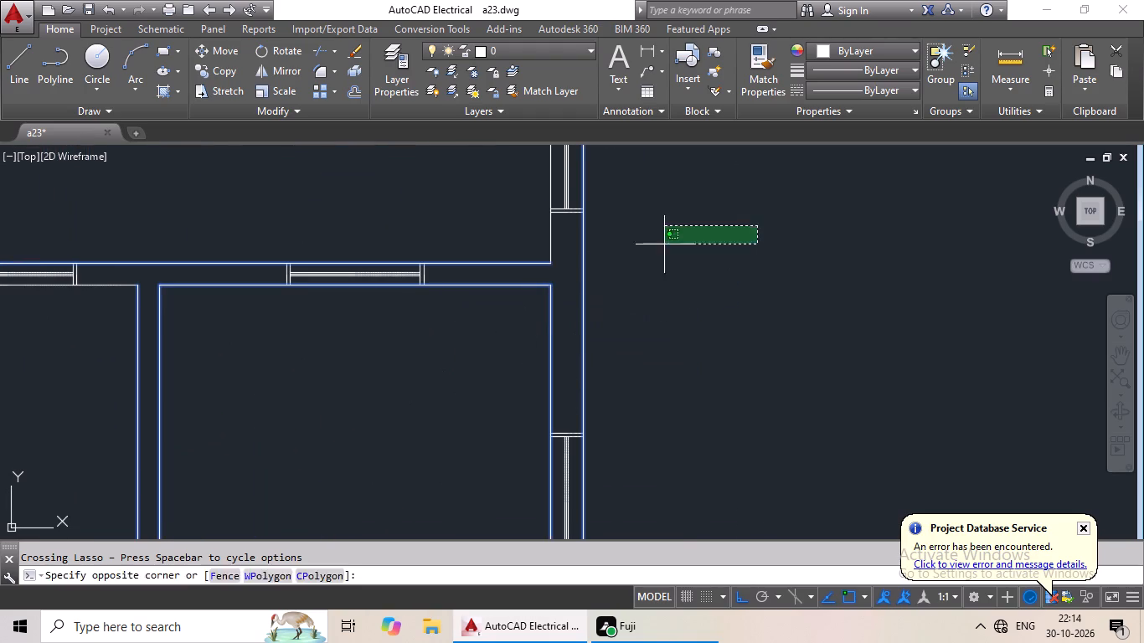
left_click_drag(655, 246, 501, 244)
Add the third right-hand unit's middle wall pieces, left door-side stub and hall-side inner wall lines to the selection, leaving out the windows.
scroll(584, 269, "down", 2)
middle_click_drag(501, 337, 522, 241)
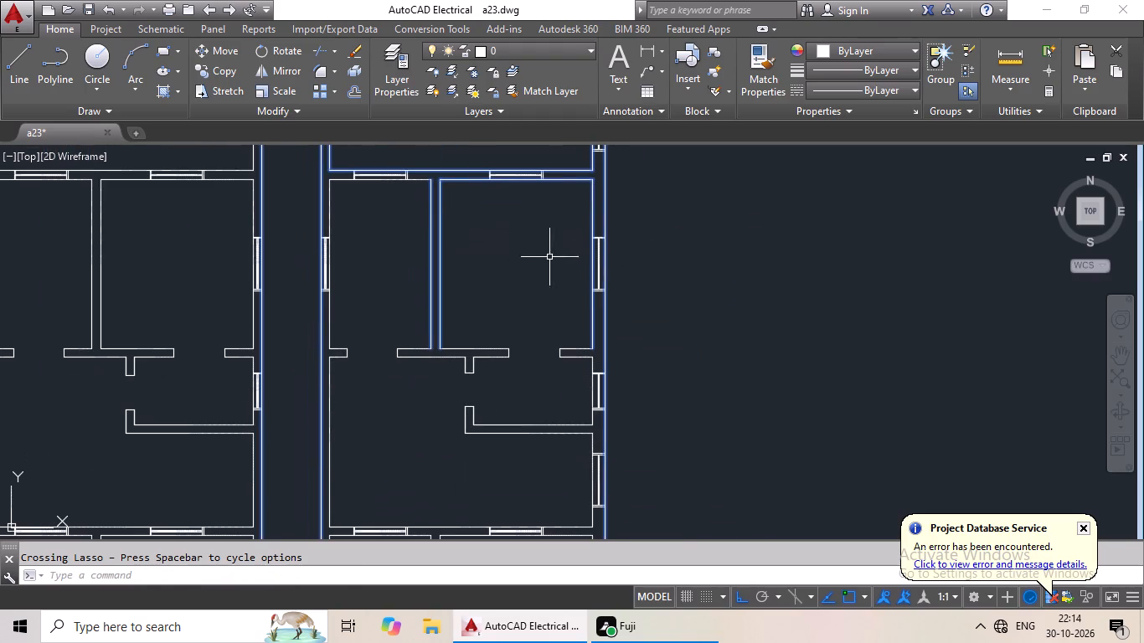
left_click_drag(551, 263, 373, 312)
left_click_drag(377, 296, 379, 342)
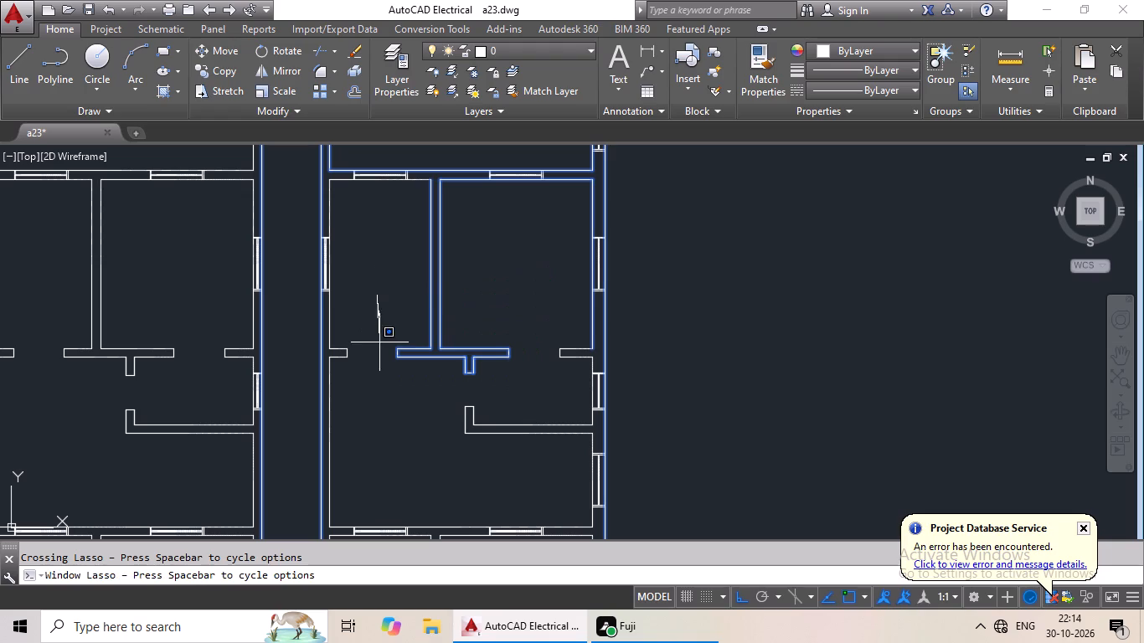
left_click_drag(379, 342, 291, 351)
scroll(343, 342, "up", 2)
left_click_drag(377, 294, 278, 337)
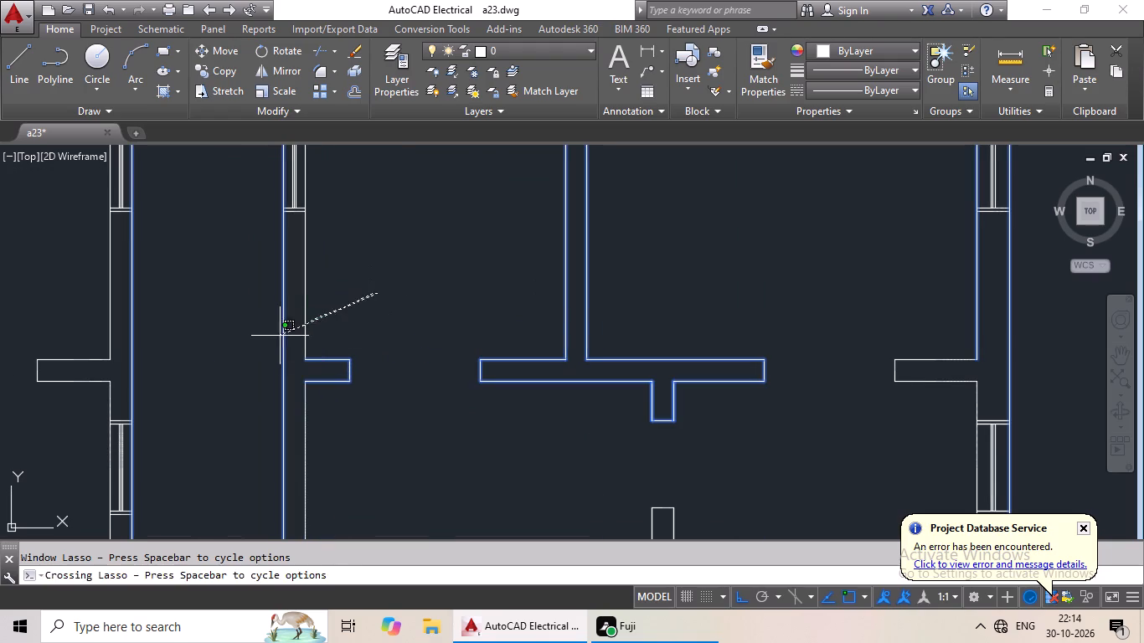
left_click_drag(278, 337, 277, 337)
middle_click_drag(414, 331, 448, 162)
left_click_drag(475, 269, 317, 365)
Add the third right-hand unit's small-room walls, right door-side stub and lower right inner wall lines to the selection.
scroll(494, 329, "down", 2)
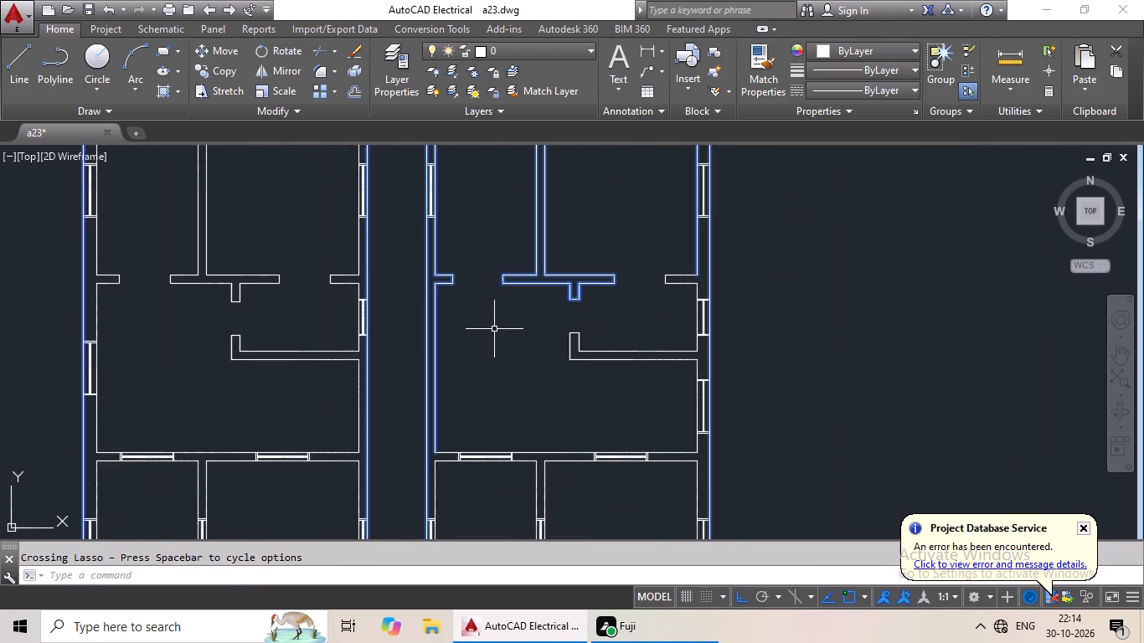
middle_click_drag(502, 332, 390, 312)
left_click_drag(501, 283, 527, 338)
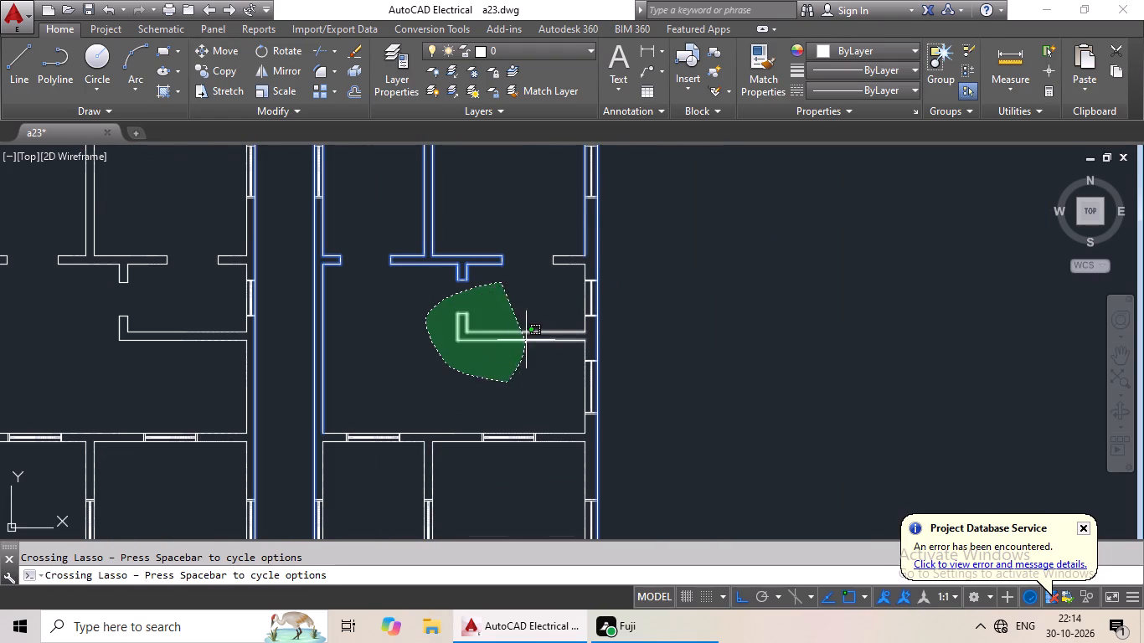
left_click_drag(527, 338, 527, 336)
scroll(573, 270, "up", 2)
left_click_drag(588, 197, 611, 266)
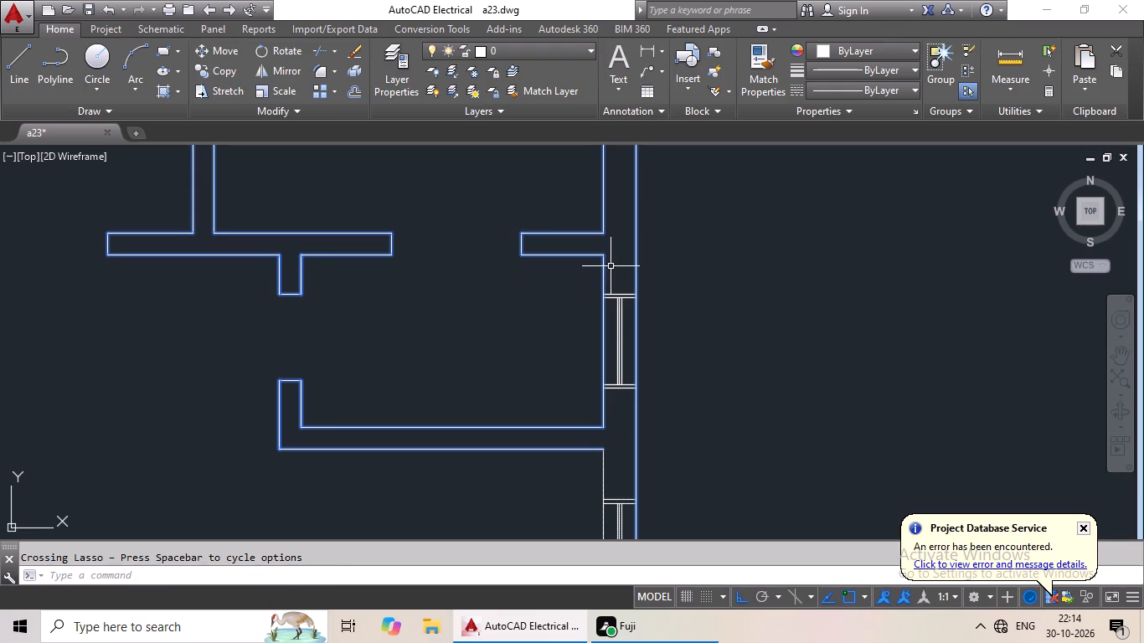
middle_click_drag(621, 278, 594, 123)
left_click_drag(714, 223, 528, 320)
Add the third right-hand unit's bottom inner line and the top and right inner lines of the room below to the selection, leaving out the windows.
scroll(513, 321, "down", 2)
middle_click_drag(485, 354, 485, 231)
scroll(521, 274, "up", 4)
left_click_drag(532, 264, 520, 317)
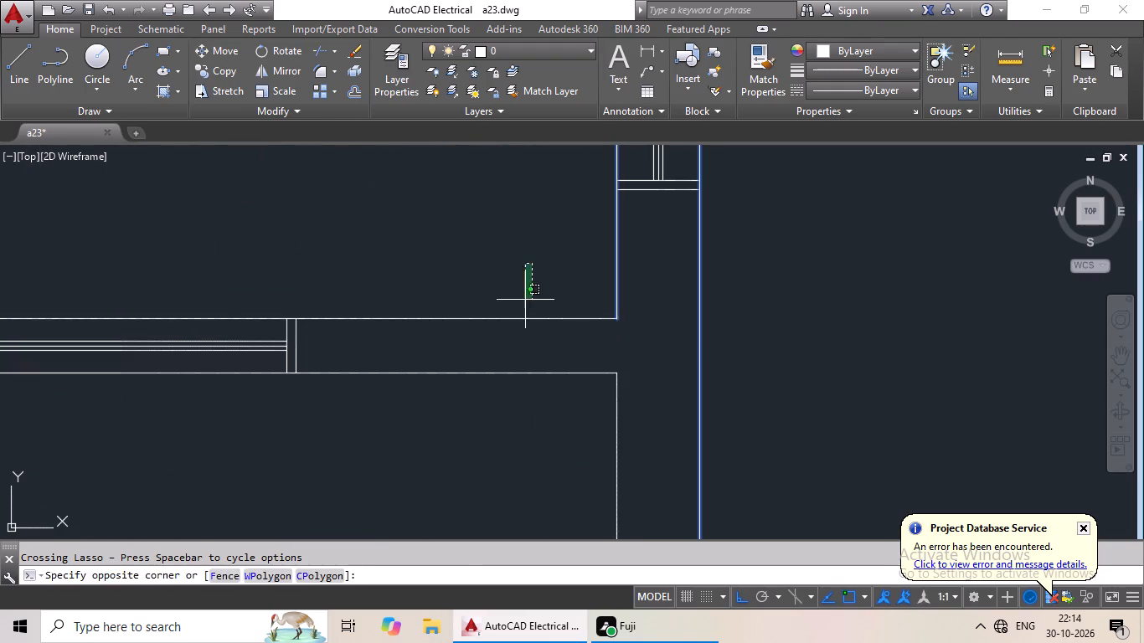
left_click_drag(520, 317, 470, 422)
scroll(482, 413, "down", 2)
middle_click_drag(482, 412, 528, 217)
left_click_drag(737, 230, 509, 280)
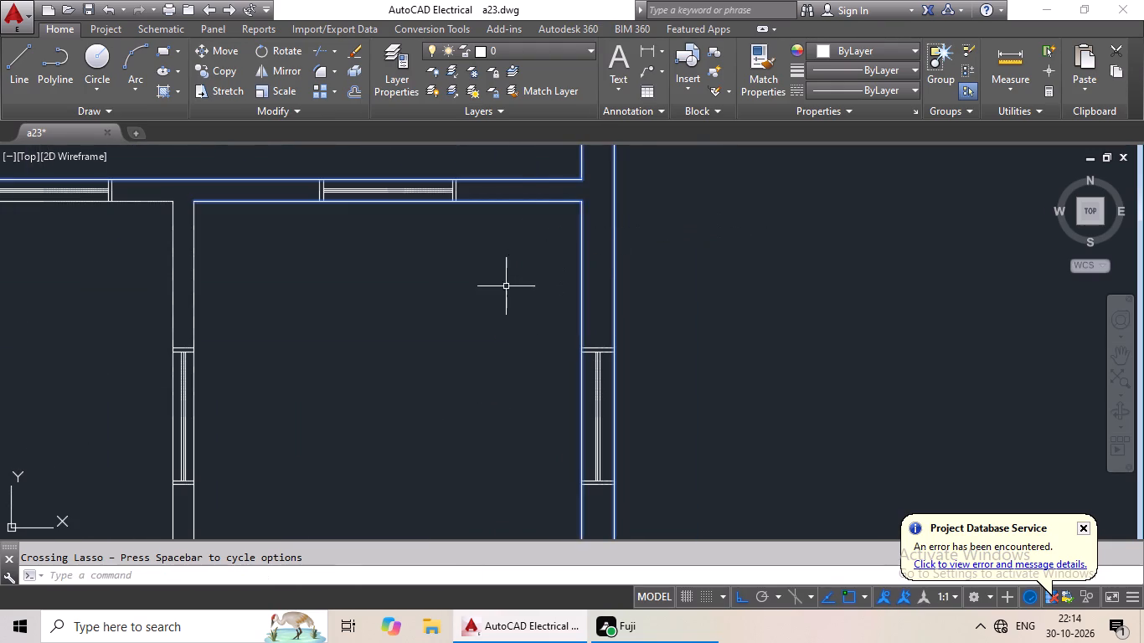
Add the fourth right-hand unit's partition, middle wall pieces, both door-side stubs and lower hall-side wall end to the selection.
scroll(507, 301, "down", 2)
middle_click_drag(511, 299, 522, 175)
left_click_drag(688, 259, 597, 303)
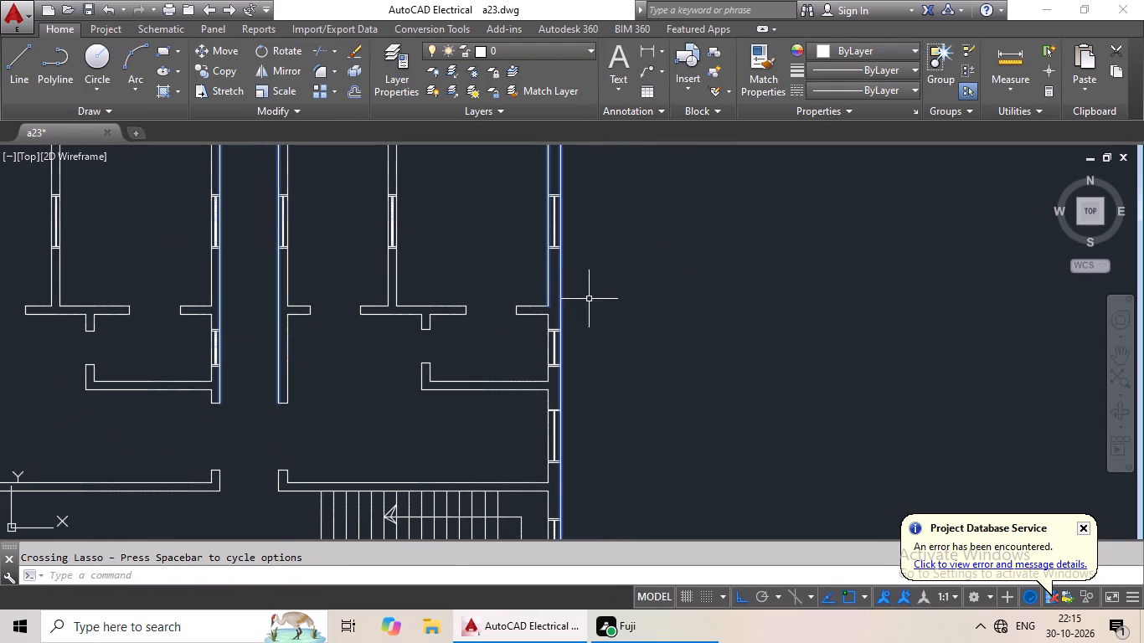
left_click_drag(555, 280, 515, 331)
left_click_drag(518, 277, 508, 300)
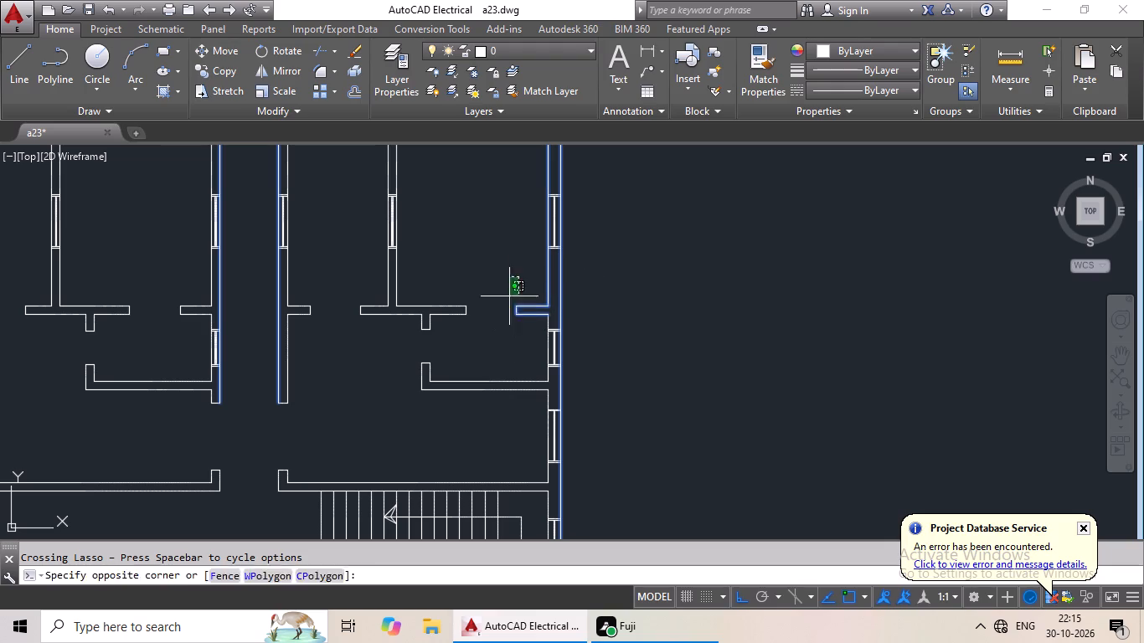
left_click_drag(508, 300, 335, 295)
left_click_drag(334, 277, 286, 323)
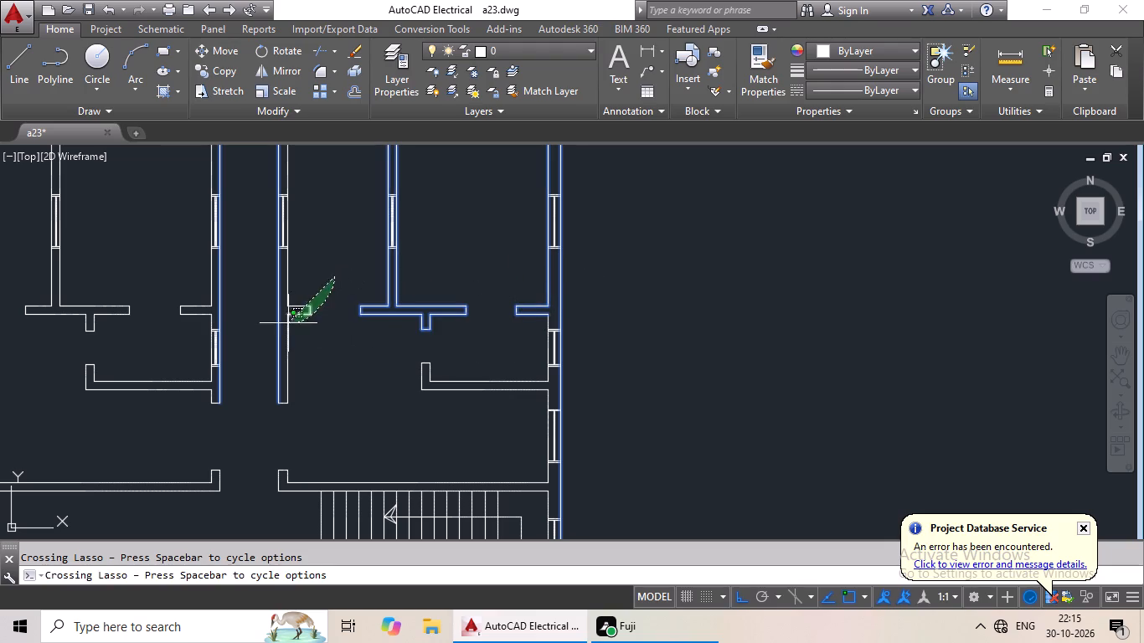
left_click_drag(286, 323, 279, 321)
left_click_drag(331, 332, 243, 384)
Add the fourth left-hand unit's small-room walls, right door-side stub, hall-side inner wall lines, partition and middle wall pieces to the selection.
left_click_drag(245, 375, 239, 394)
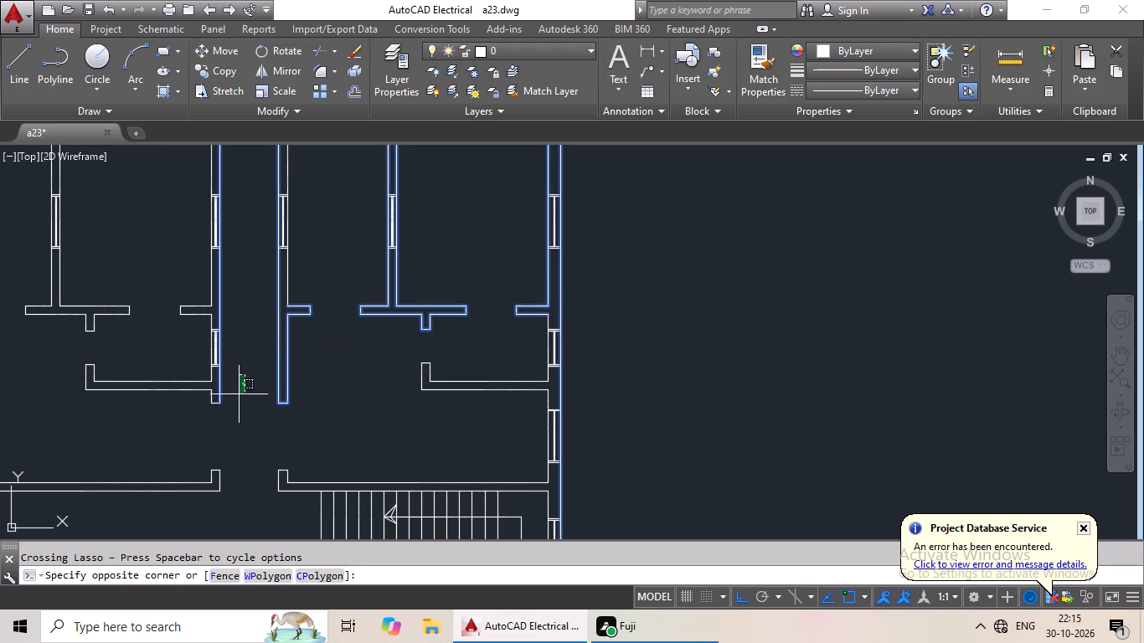
left_click_drag(239, 394, 60, 369)
scroll(198, 306, "up", 3)
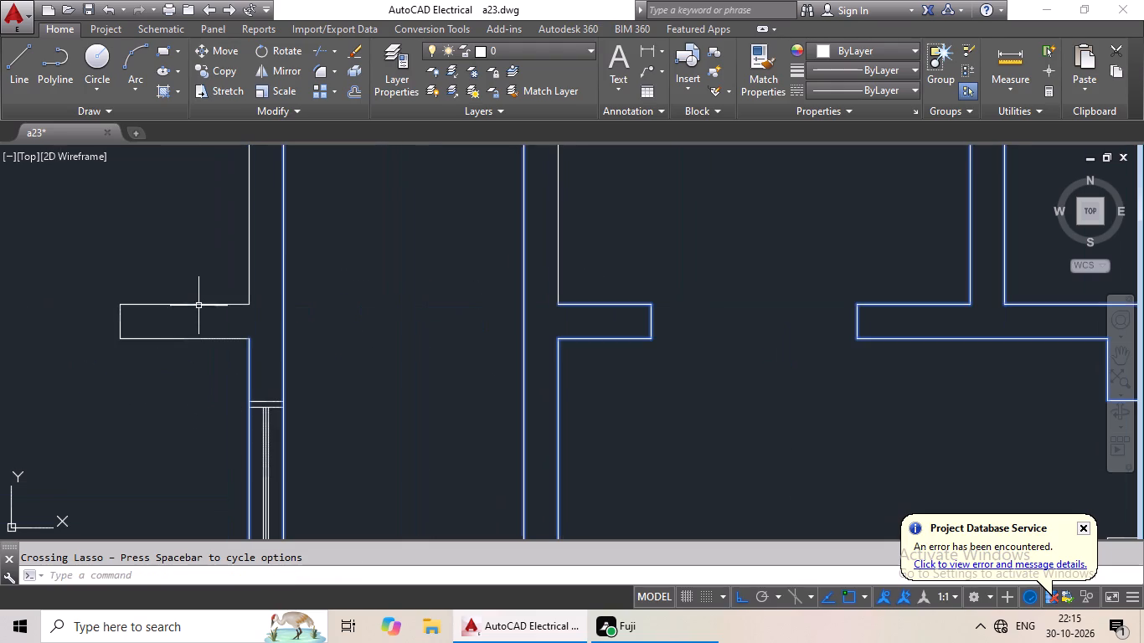
left_click_drag(219, 269, 153, 344)
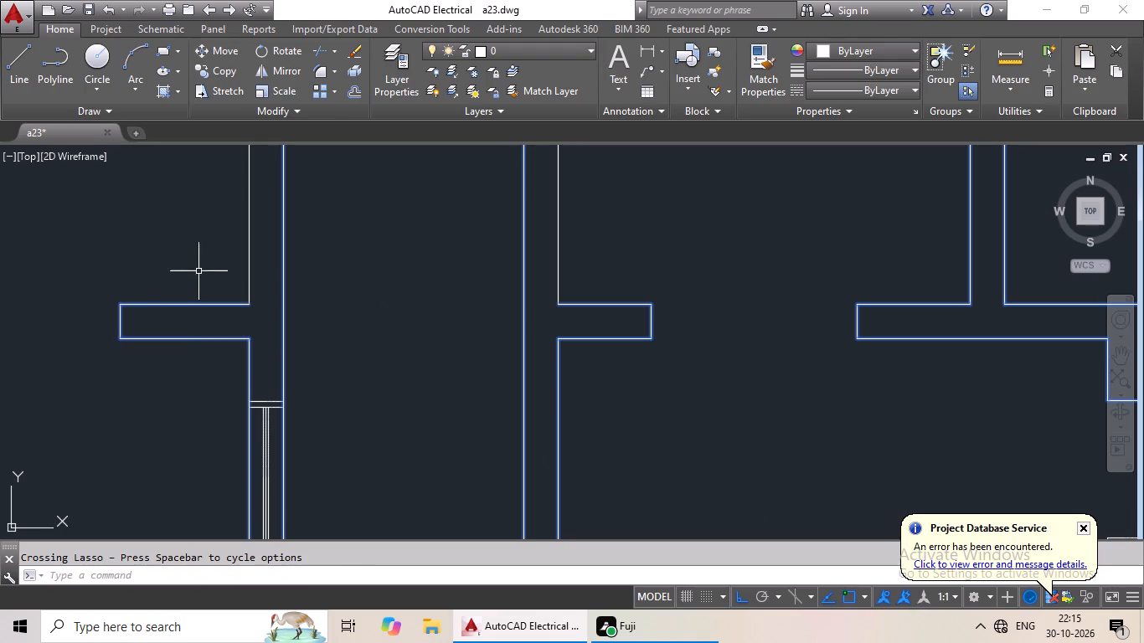
left_click_drag(348, 249, 221, 262)
scroll(385, 259, "down", 4)
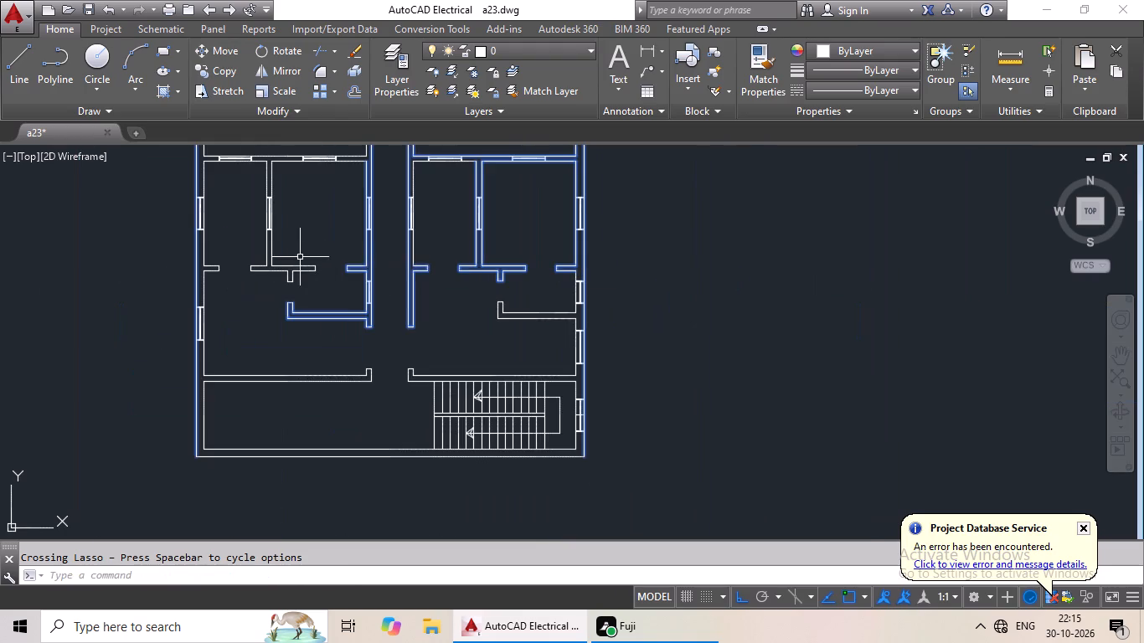
scroll(307, 255, "up", 3)
left_click_drag(353, 248, 15, 303)
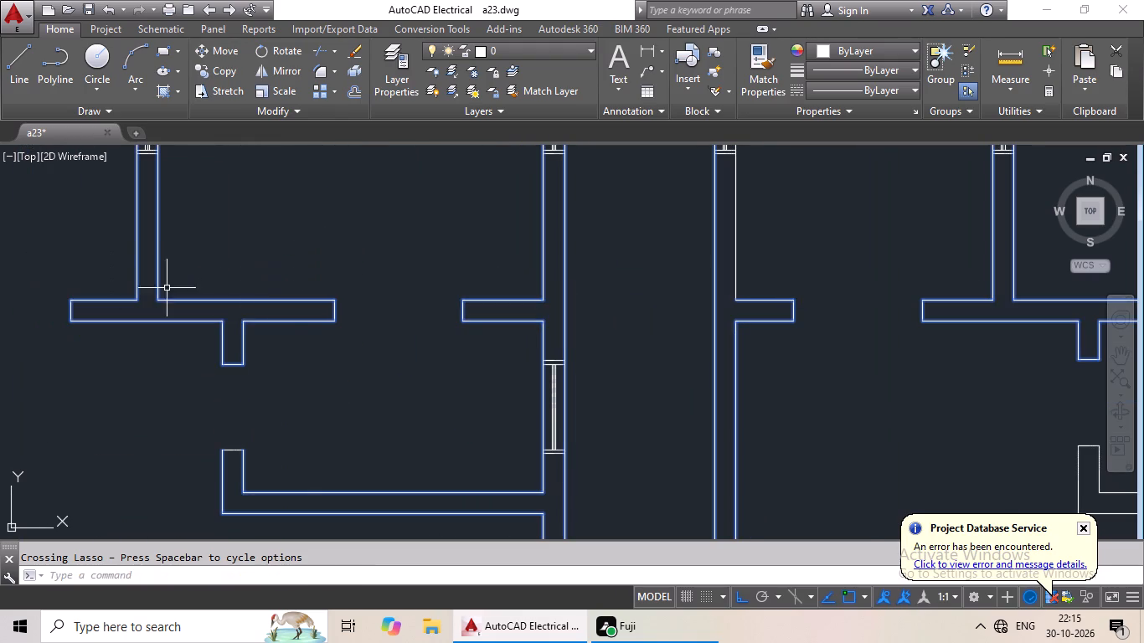
left_click_drag(339, 368, 280, 463)
Add the fourth right-hand unit's small-room walls and the right inner wall line beside them to the selection, leaving out the window.
scroll(335, 352, "down", 2)
middle_click_drag(335, 352, 307, 252)
scroll(632, 273, "up", 2)
left_click_drag(646, 270, 567, 457)
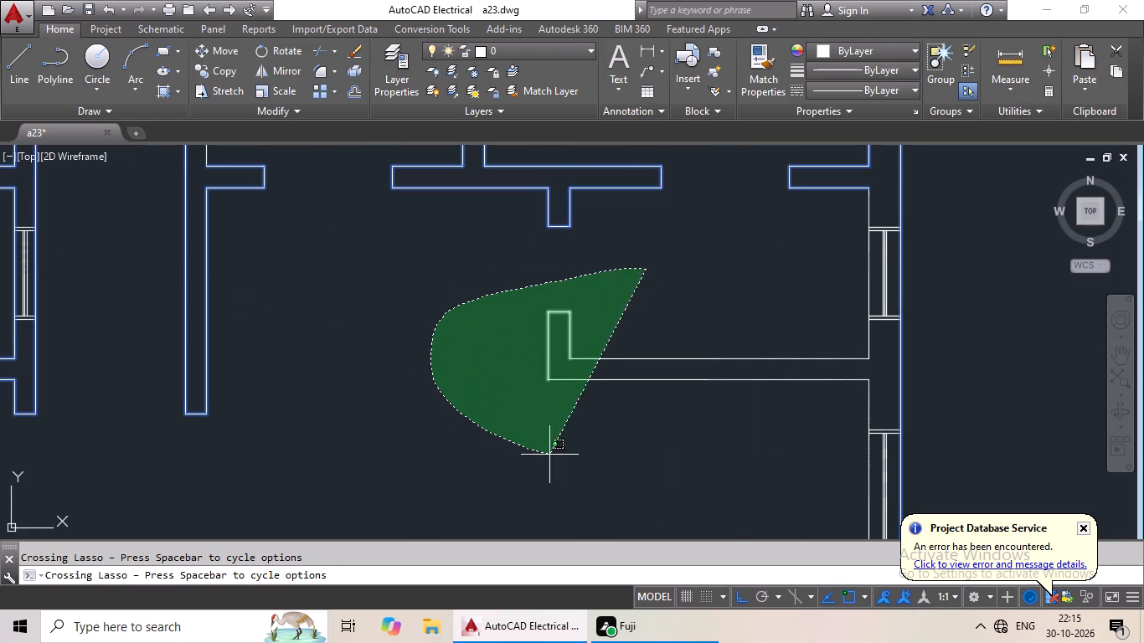
left_click_drag(567, 457, 692, 385)
middle_click_drag(719, 357, 487, 218)
middle_click_drag(717, 224, 654, 371)
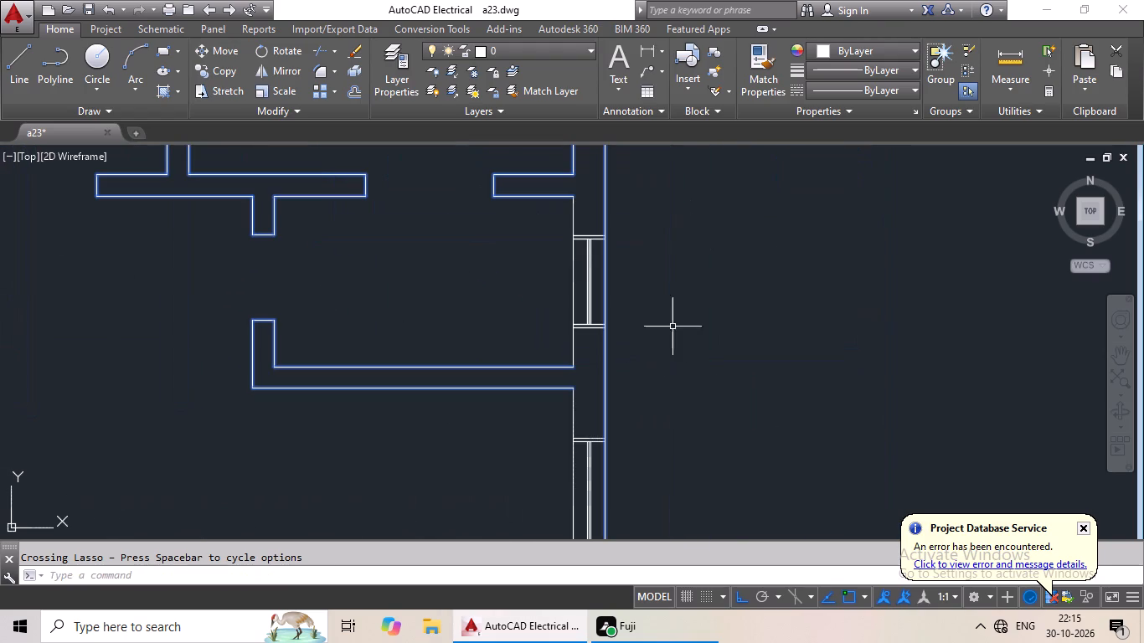
scroll(605, 212, "up", 2)
left_click_drag(582, 200, 425, 247)
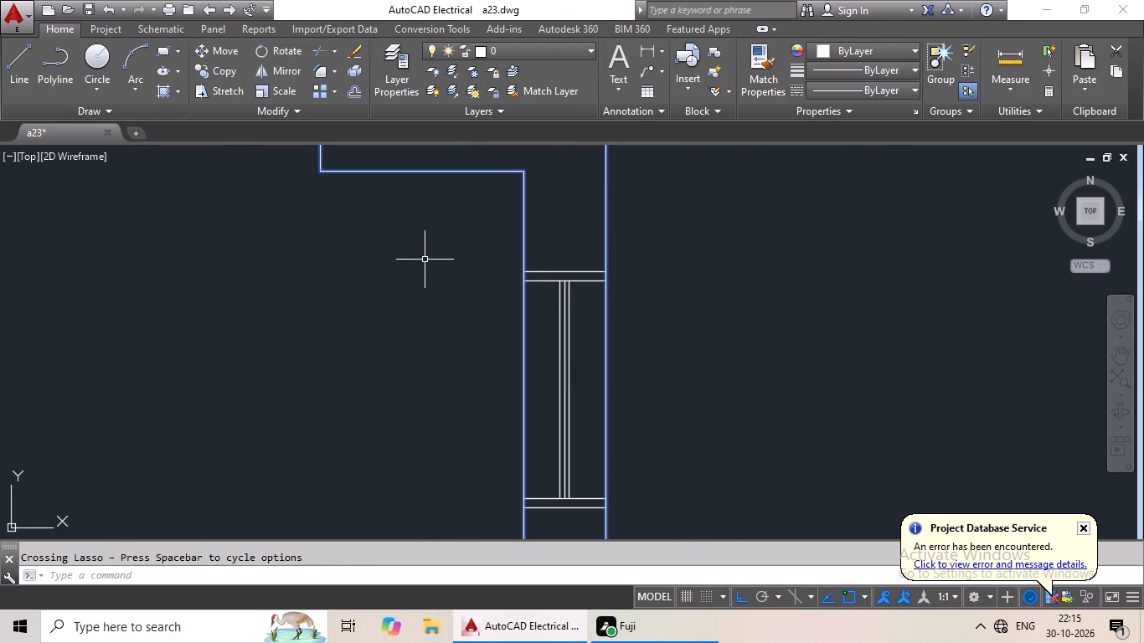
scroll(511, 422, "down", 3)
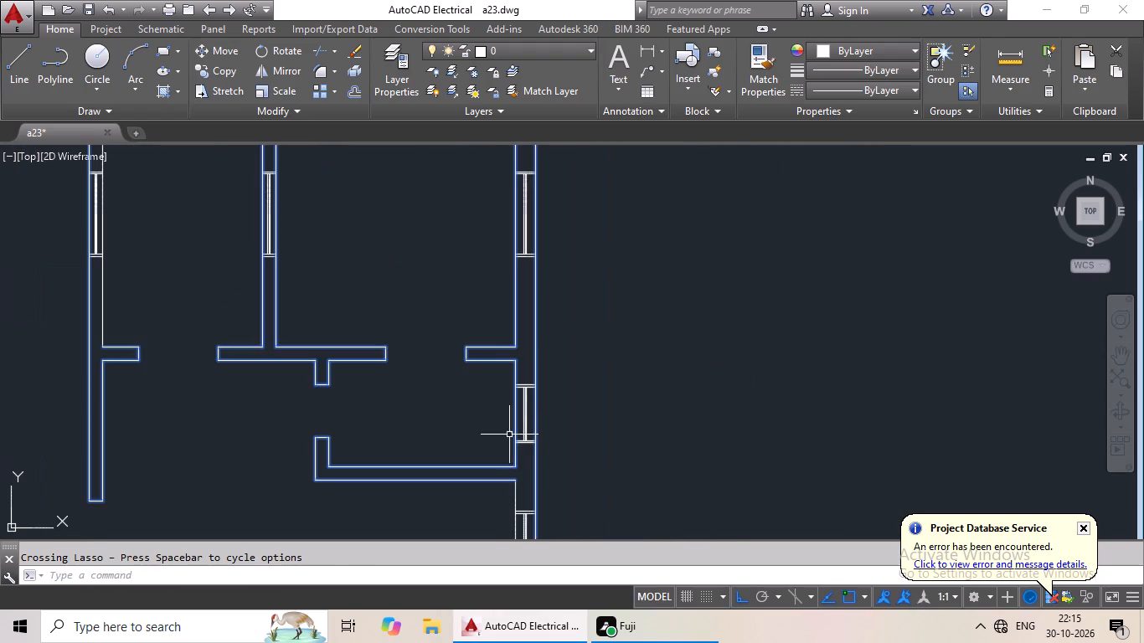
Add the right inner line below the small room, both wall lines above the staircase and the staircase's right inner wall line to the selection.
middle_click_drag(496, 445, 499, 353)
middle_click(472, 356)
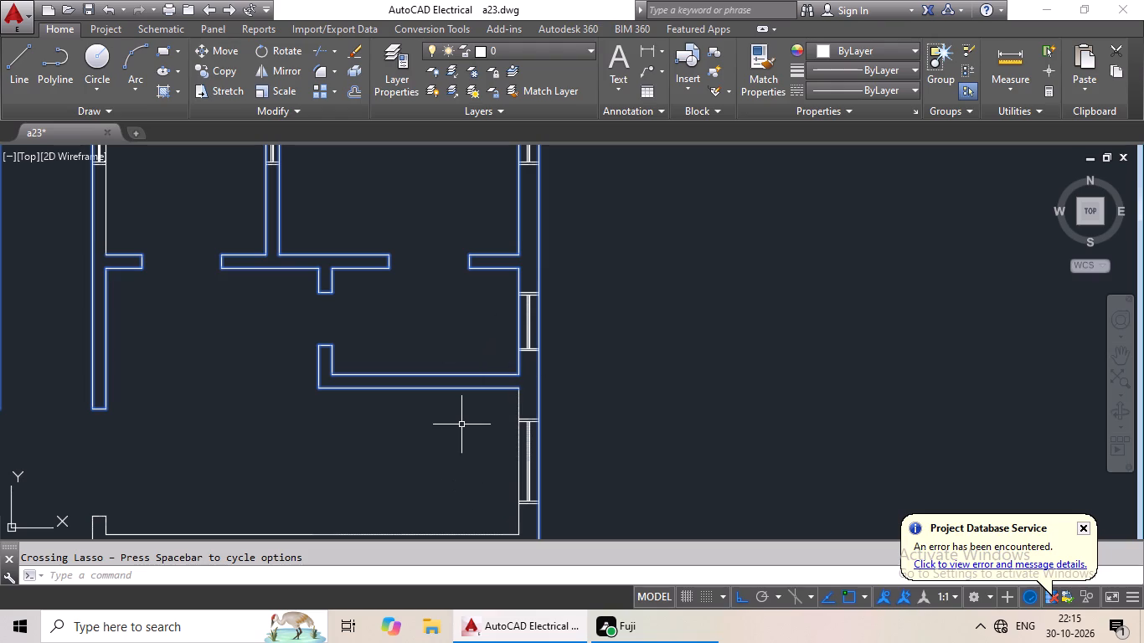
middle_click_drag(420, 399, 461, 198)
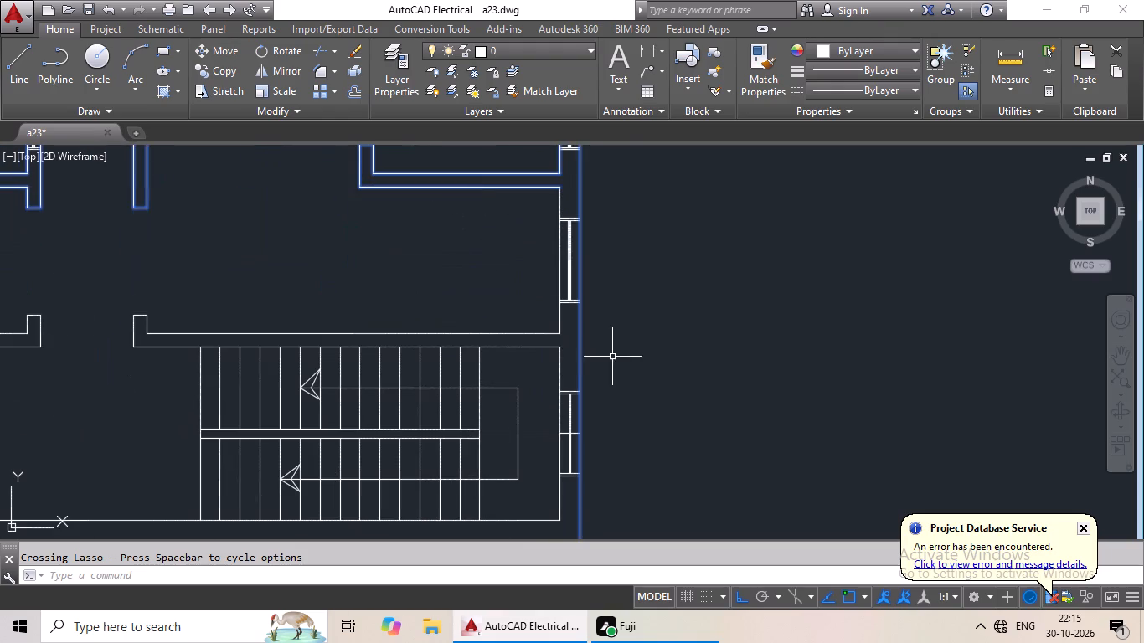
scroll(603, 356, "up", 3)
left_click_drag(657, 202, 298, 229)
left_click_drag(401, 208, 267, 369)
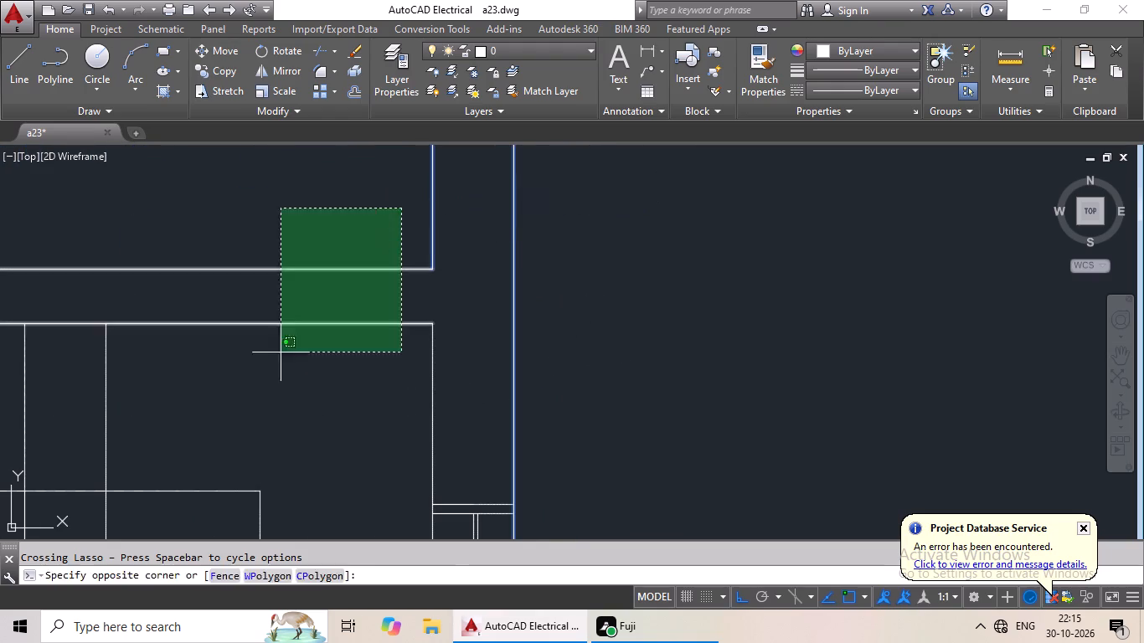
left_click_drag(267, 369, 251, 393)
scroll(437, 284, "down", 4)
scroll(415, 320, "up", 3)
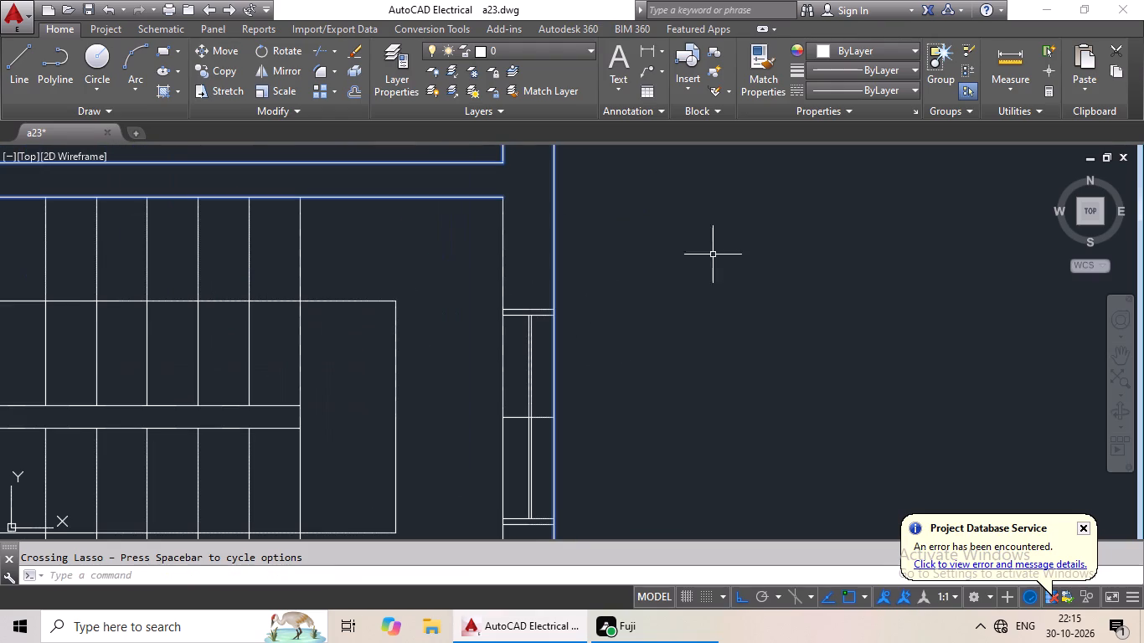
left_click_drag(731, 212, 430, 242)
scroll(441, 255, "down", 1)
Add the right-hand stair treads, centre rail, direction line and the plan's bottom inner and outer wall lines to the selection.
left_click_drag(433, 261, 250, 458)
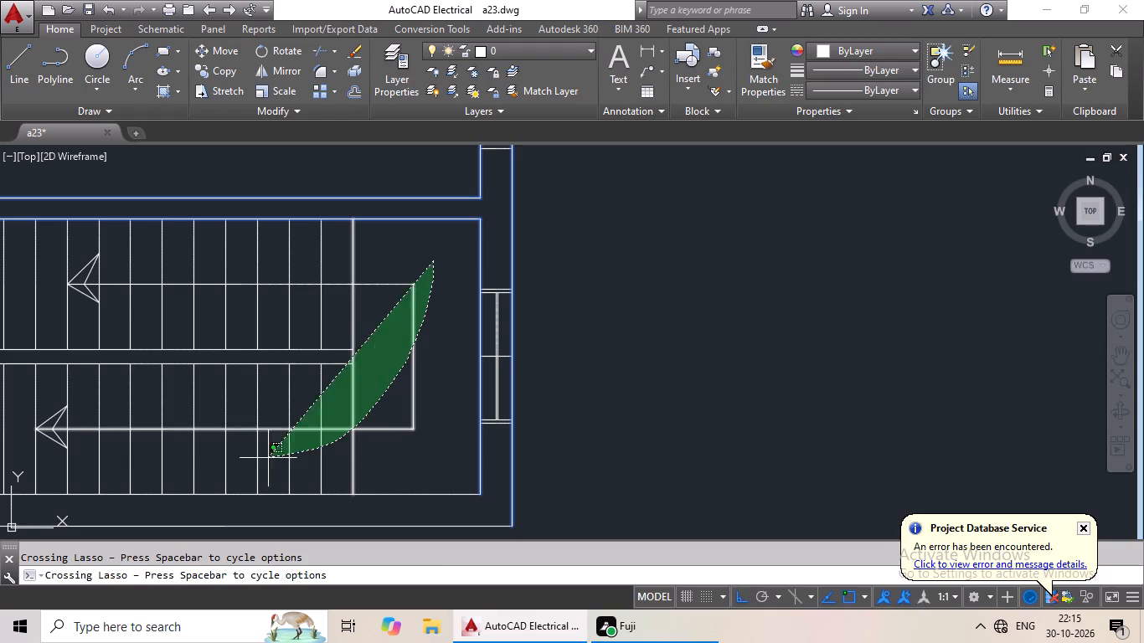
left_click_drag(250, 458, 52, 301)
scroll(259, 309, "down", 2)
middle_click_drag(260, 306, 333, 253)
scroll(395, 343, "up", 2)
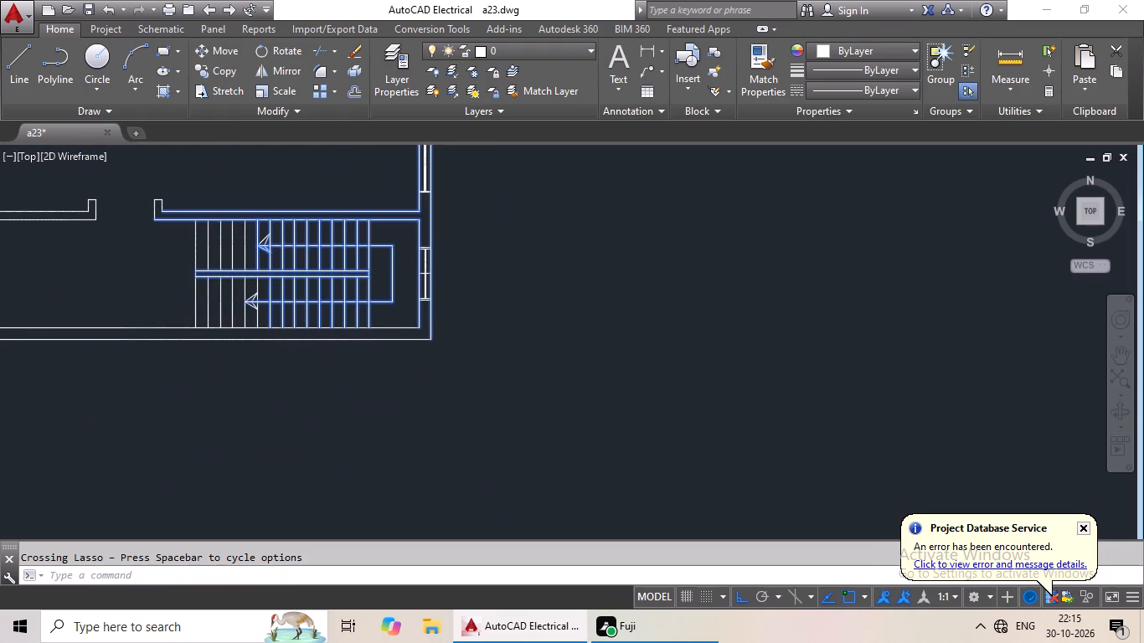
scroll(395, 343, "up", 2)
left_click_drag(425, 219, 283, 356)
Add the remaining treads of the lower and upper stair flights and both direction arrowheads to the selection.
middle_click_drag(343, 343, 616, 480)
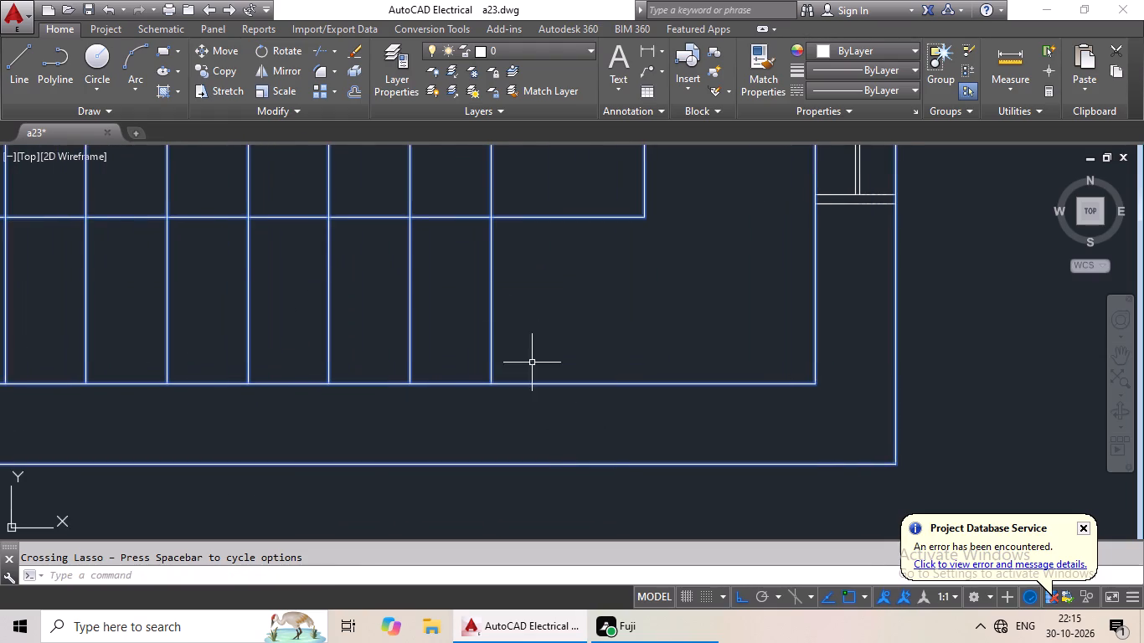
scroll(492, 299, "down", 3)
middle_click_drag(490, 296, 490, 346)
scroll(307, 325, "up", 3)
left_click_drag(434, 276, 276, 380)
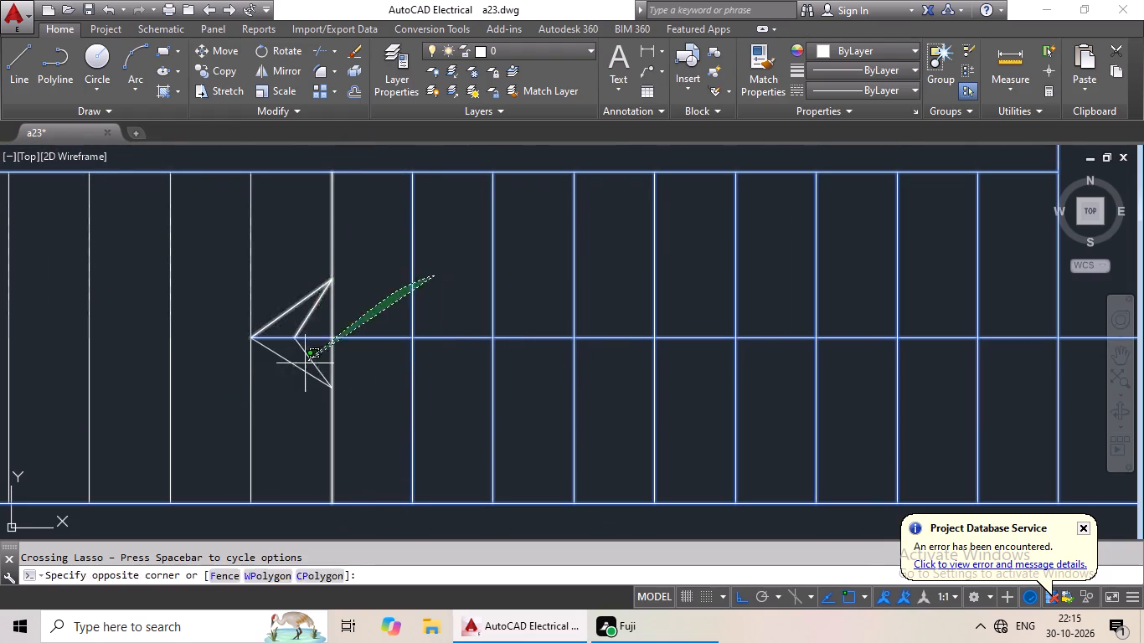
left_click_drag(276, 380, 86, 263)
middle_click_drag(348, 306, 580, 269)
left_click_drag(437, 257, 147, 316)
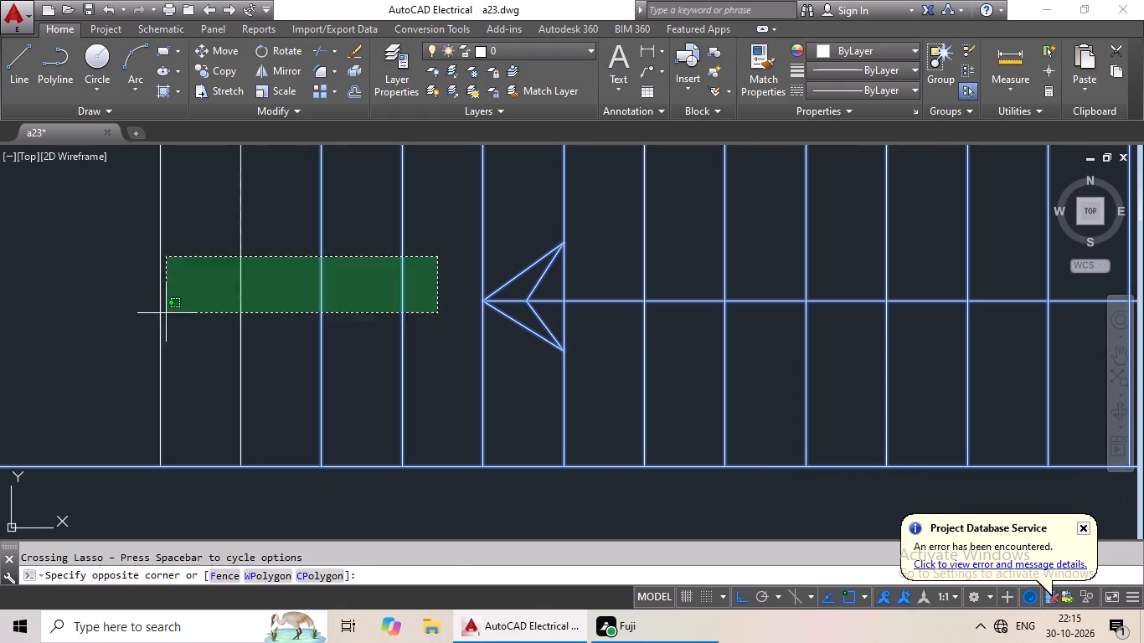
left_click_drag(147, 316, 44, 337)
scroll(471, 303, "down", 3)
middle_click_drag(509, 270, 450, 377)
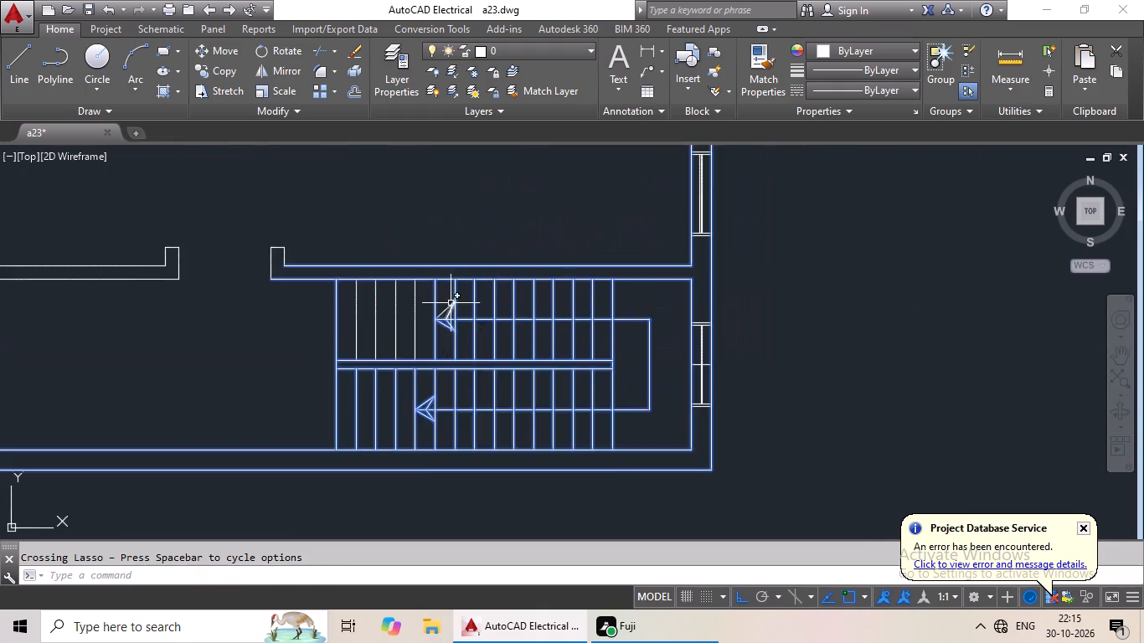
scroll(451, 303, "up", 2)
left_click_drag(536, 262, 124, 373)
scroll(424, 331, "down", 2)
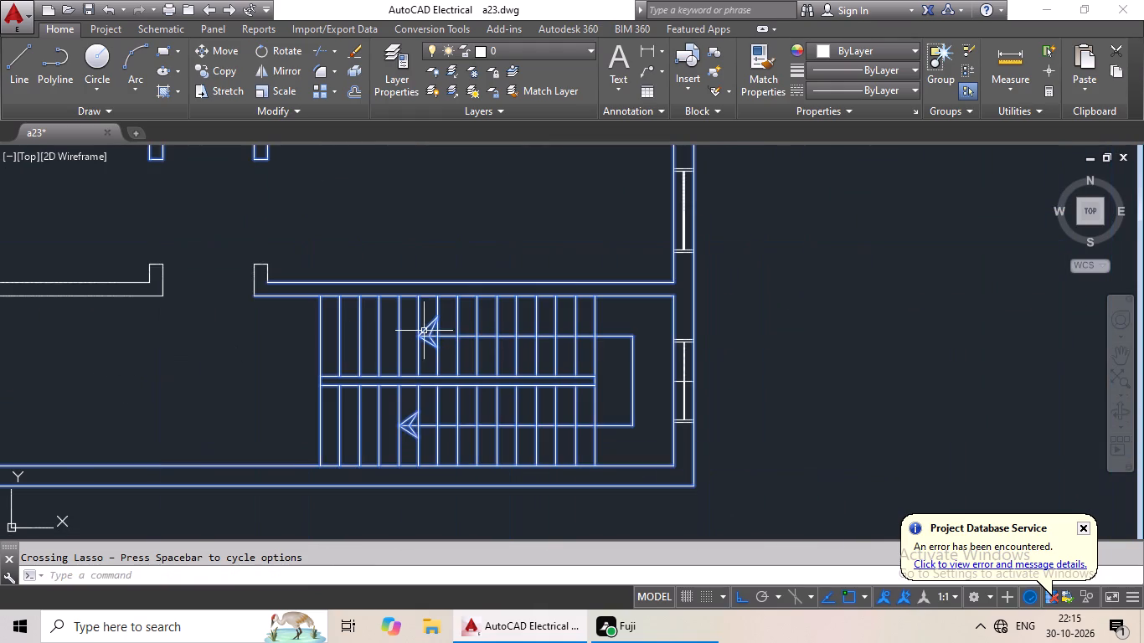
Add both wall ends at the hall opening, the lower left cross wall and the left inner wall lines above and below it to the selection.
middle_click_drag(422, 334, 605, 337)
left_click_drag(562, 251, 474, 353)
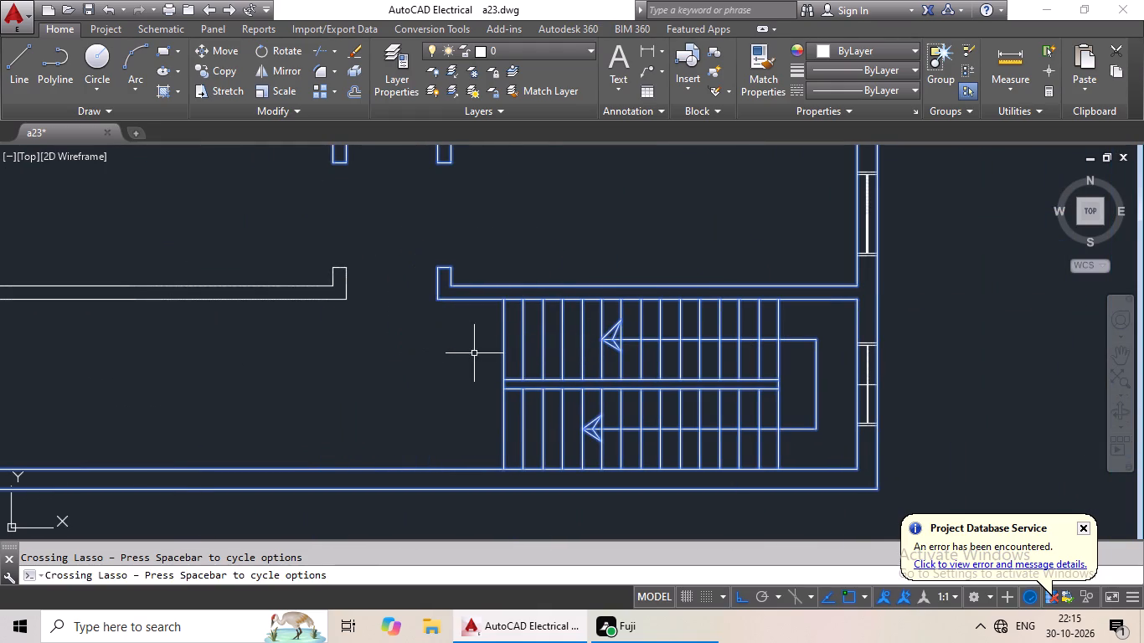
left_click_drag(389, 247, 234, 233)
middle_click_drag(284, 252, 704, 318)
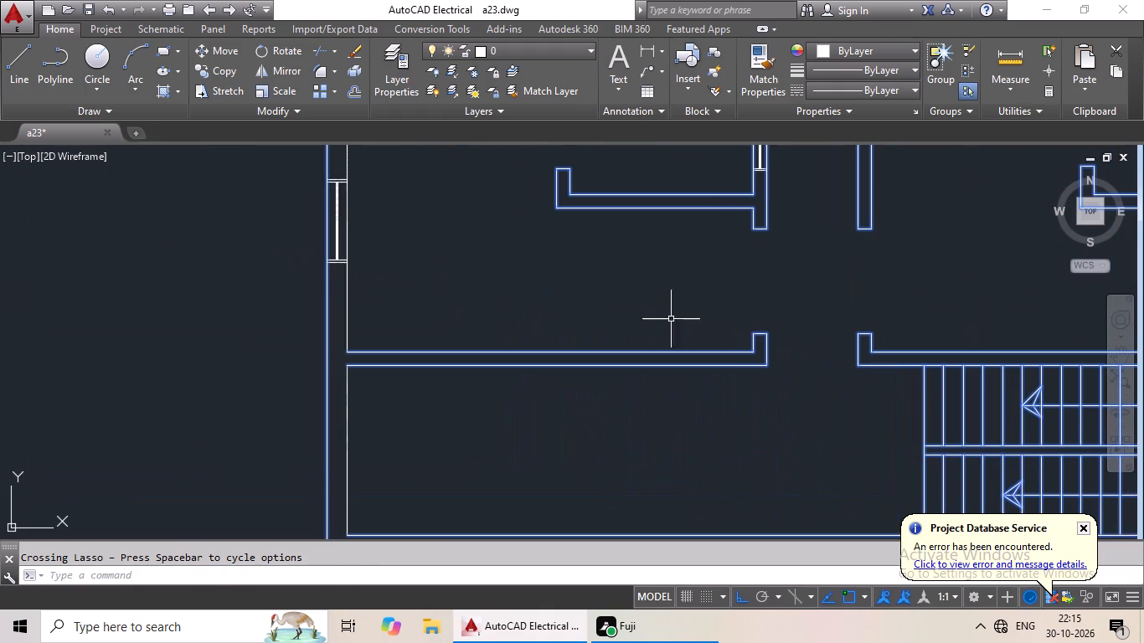
left_click_drag(516, 295, 256, 345)
left_click_drag(473, 436, 266, 419)
Add the fourth right-hand unit's upper hall-side inner wall line and its left room's top inner line to the selection, leaving out the windows.
scroll(626, 436, "down", 3)
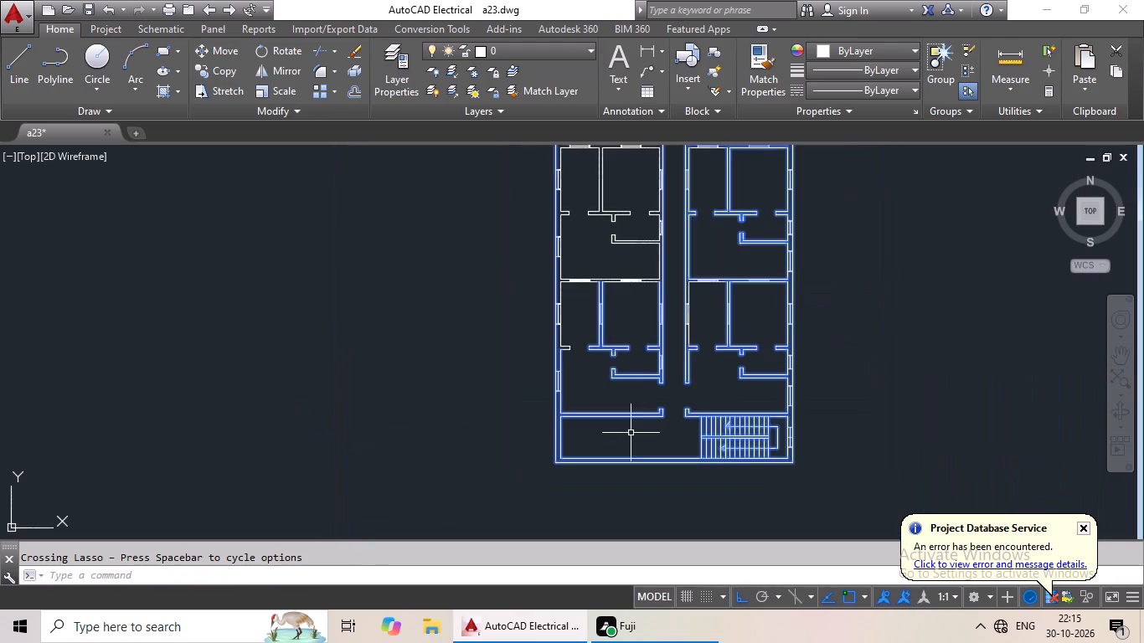
middle_click_drag(631, 433, 646, 347)
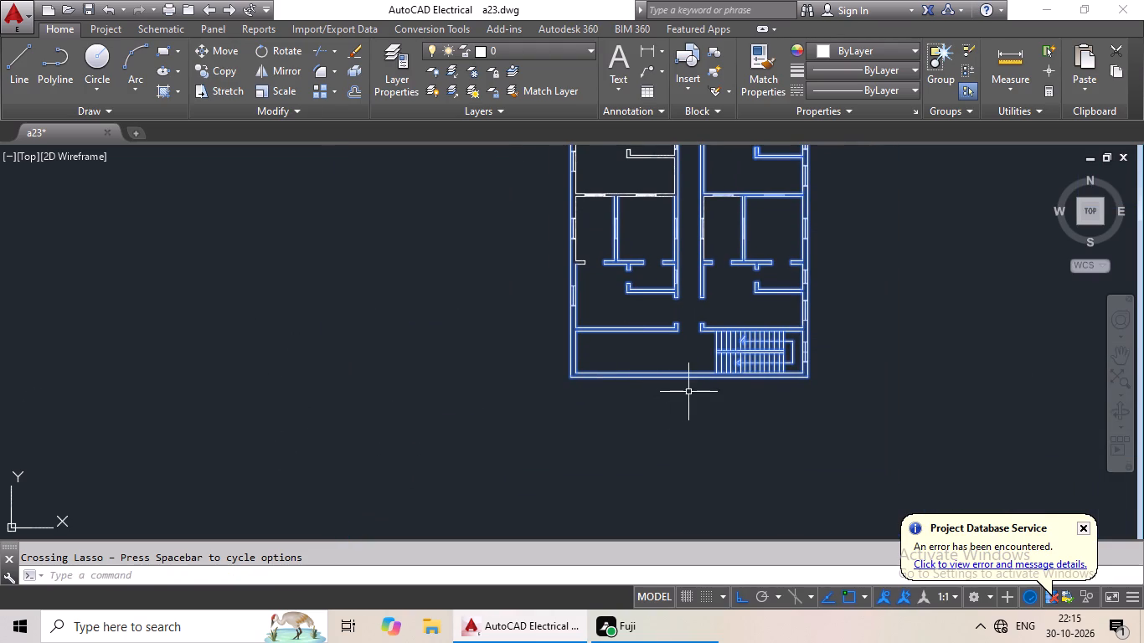
scroll(700, 227, "up", 4)
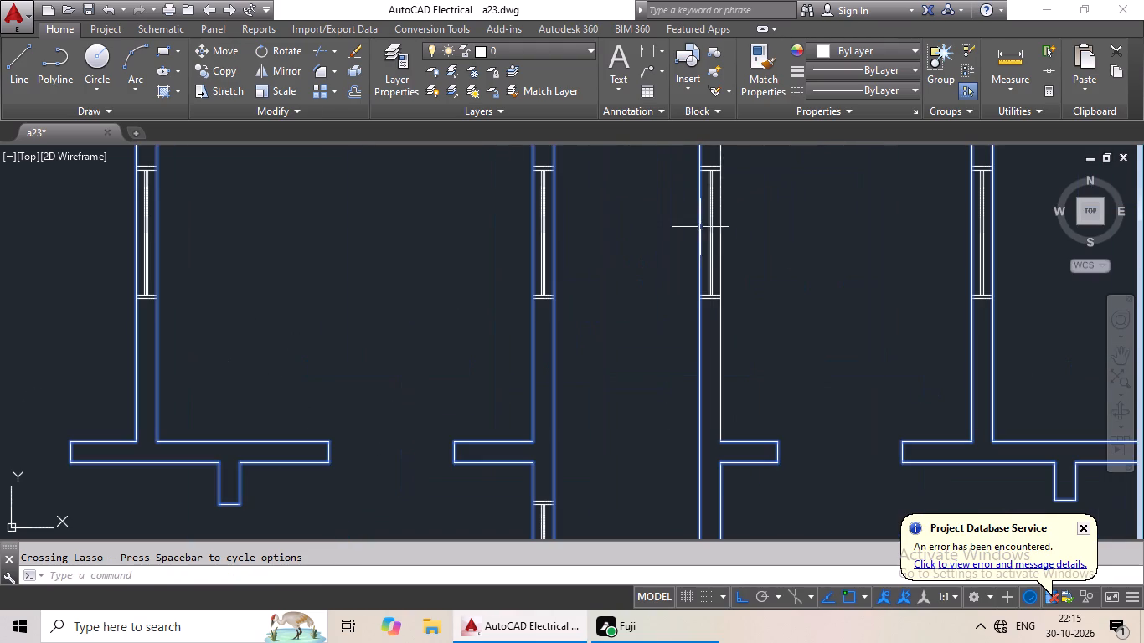
left_click_drag(801, 312, 590, 402)
scroll(820, 360, "down", 2)
middle_click_drag(815, 352, 633, 393)
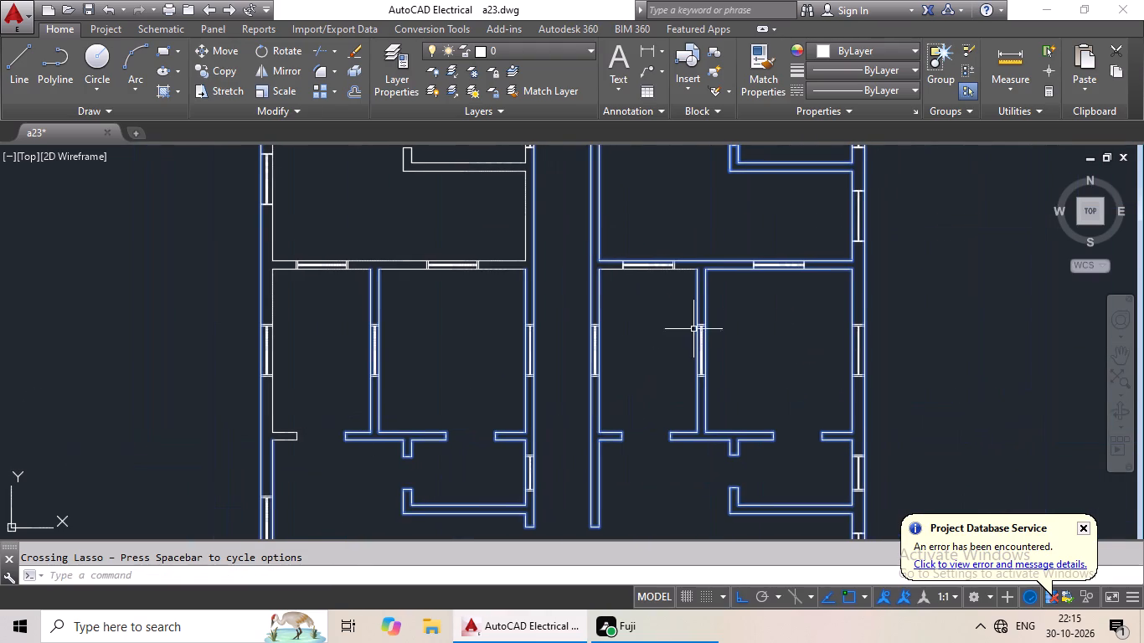
scroll(693, 263, "up", 4)
left_click_drag(709, 259, 647, 357)
Add the fourth left-hand unit's left door-side stub and upper left inner wall line to the selection.
scroll(755, 322, "down", 3)
middle_click_drag(842, 358, 842, 358)
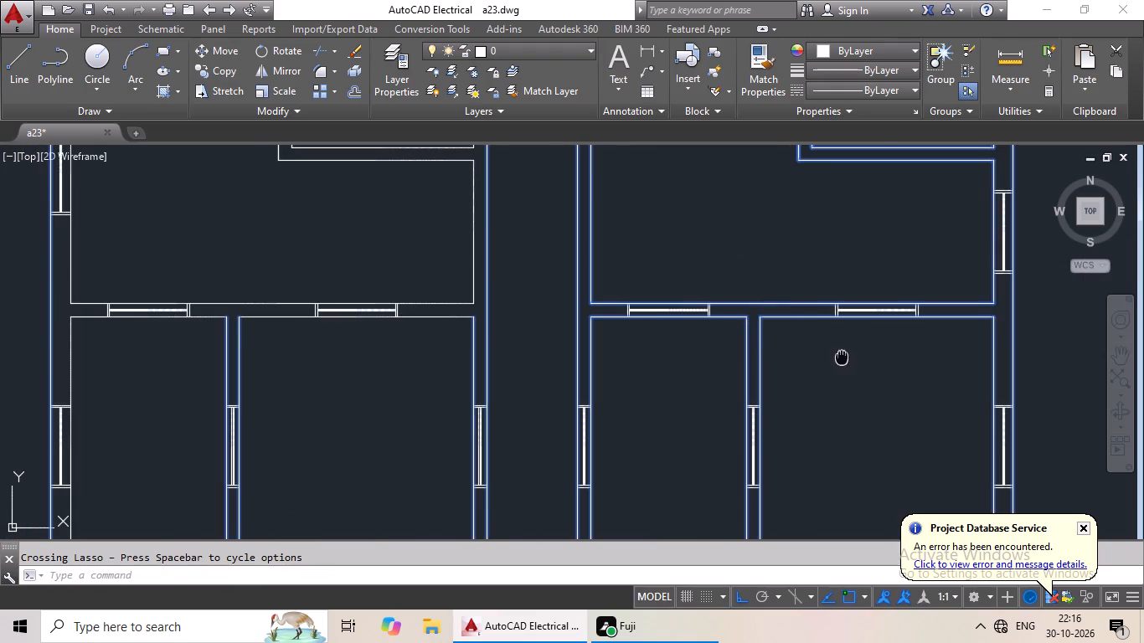
middle_click_drag(842, 358, 736, 275)
scroll(770, 292, "down", 1)
middle_click_drag(780, 307, 764, 375)
middle_click_drag(577, 394, 590, 388)
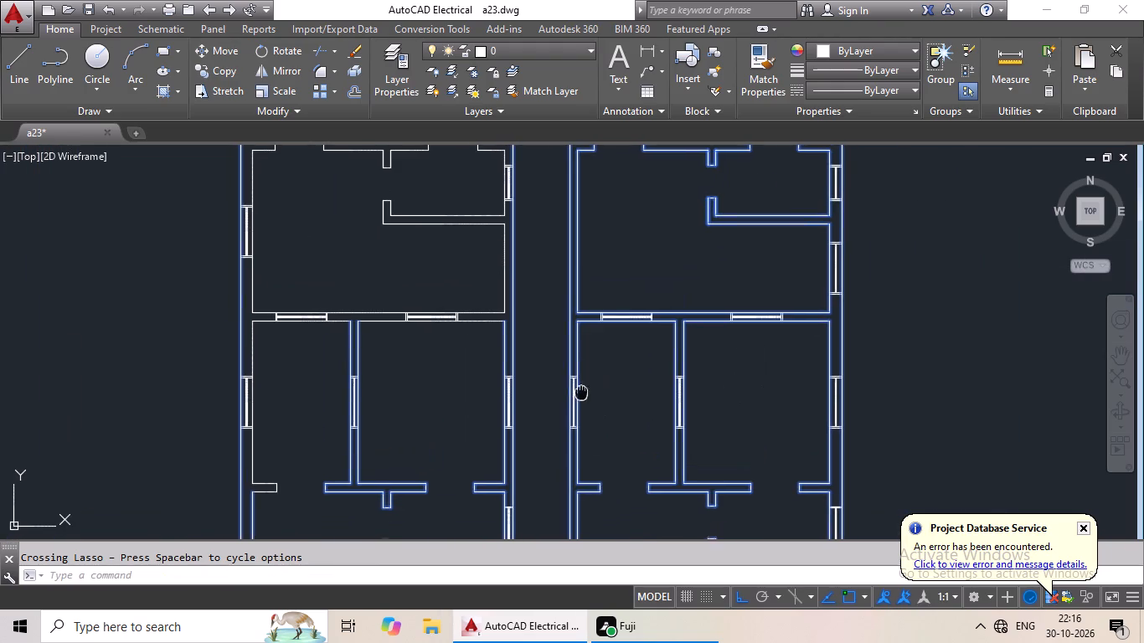
middle_click_drag(590, 388, 710, 351)
middle_click_drag(457, 452, 548, 319)
scroll(512, 311, "up", 4)
left_click_drag(505, 260, 492, 283)
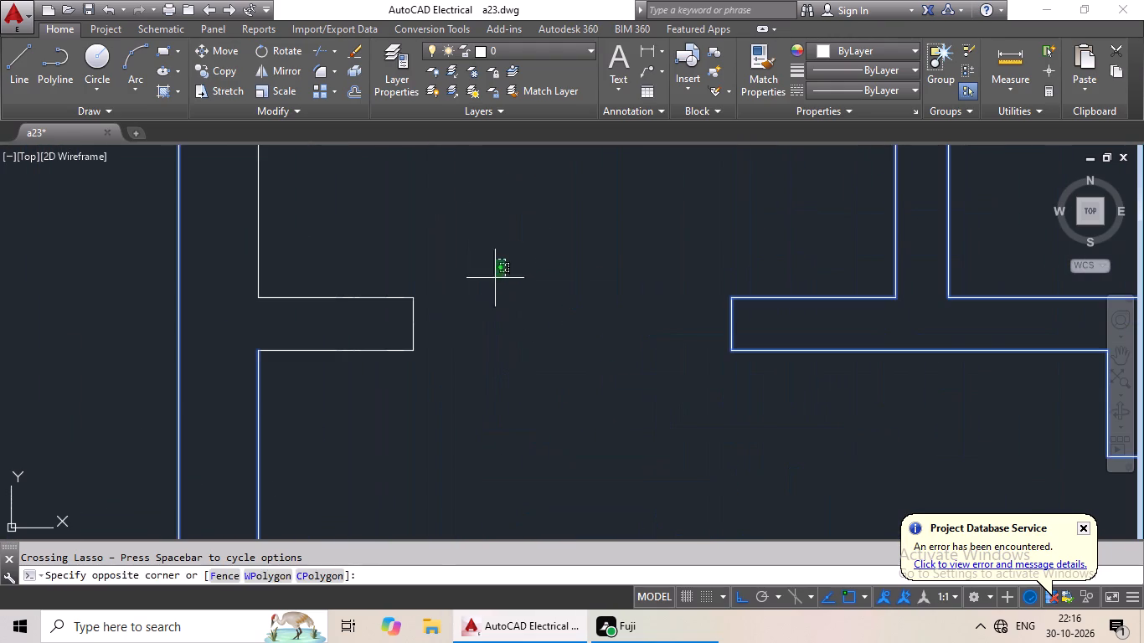
left_click_drag(492, 283, 238, 303)
left_click_drag(451, 245, 231, 279)
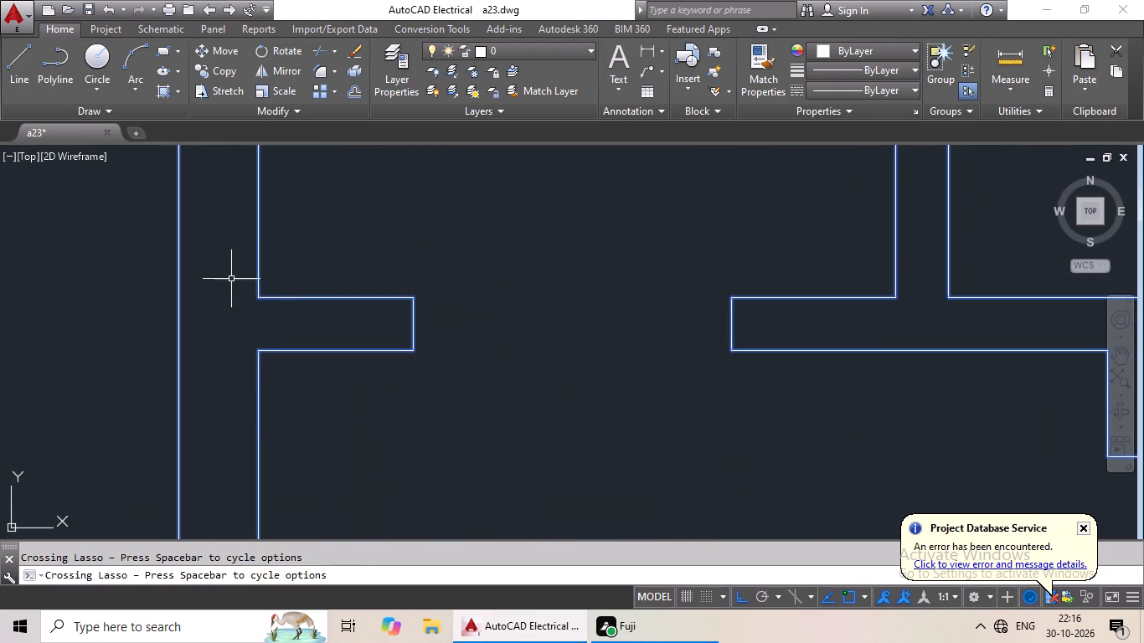
Add the top inner lines of the fourth left-hand unit's two rooms and the third unit's bottom inner line to the selection, leaving out the windows.
scroll(408, 271, "down", 3)
middle_click_drag(413, 275, 368, 494)
middle_click_drag(416, 340, 370, 447)
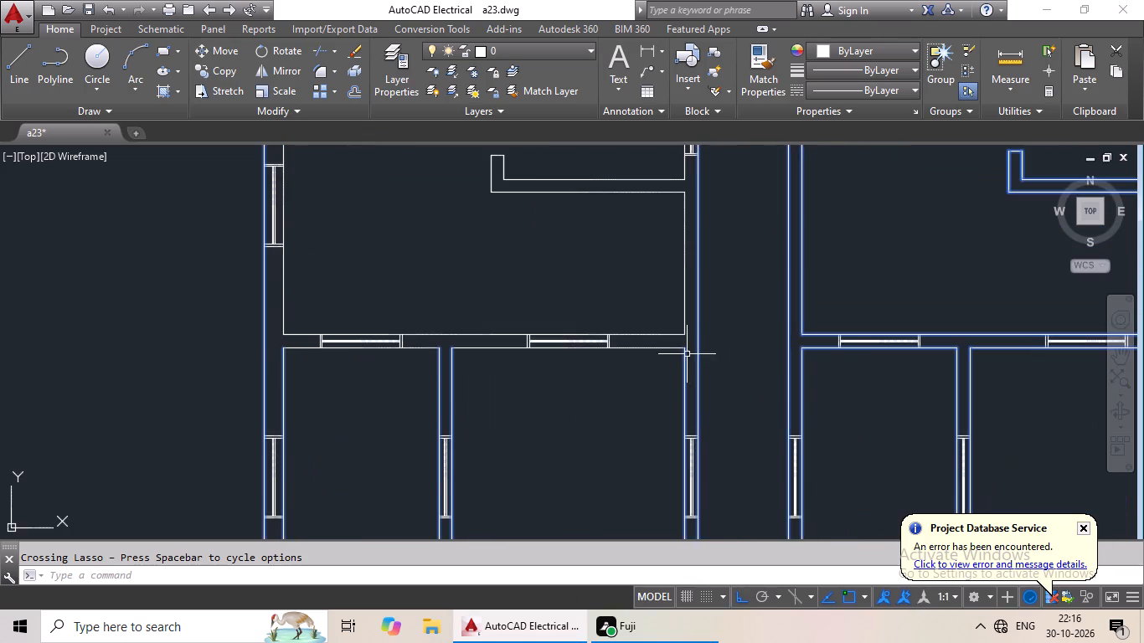
scroll(684, 347, "up", 4)
left_click_drag(628, 250, 516, 448)
middle_click_drag(521, 460, 909, 395)
scroll(478, 397, "down", 1)
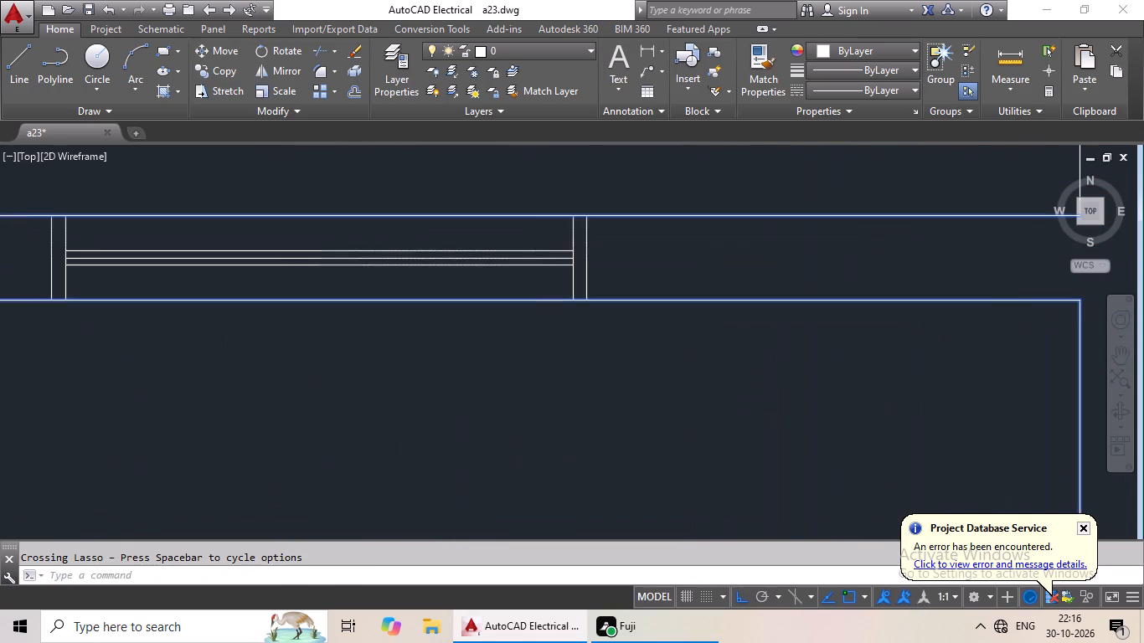
scroll(478, 397, "down", 1)
middle_click_drag(265, 383, 649, 383)
left_click_drag(507, 283, 405, 420)
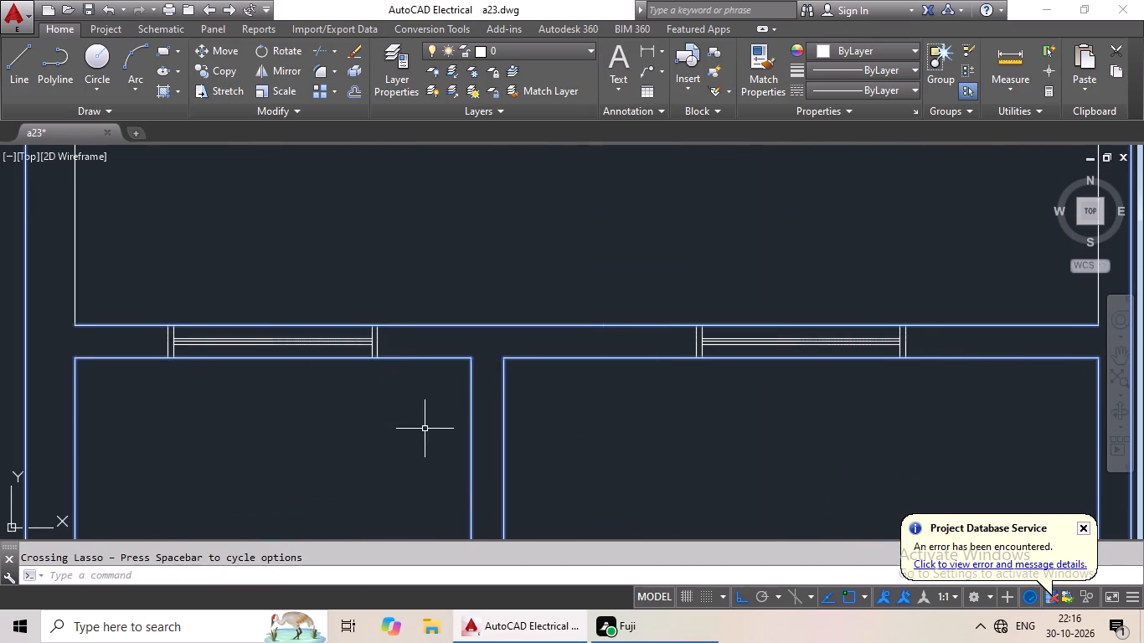
Add the third left-hand unit's lower left and lower right inner wall lines to the selection.
middle_click_drag(447, 439, 770, 574)
left_click_drag(564, 339, 314, 378)
scroll(603, 361, "down", 1)
middle_click_drag(633, 349, 513, 372)
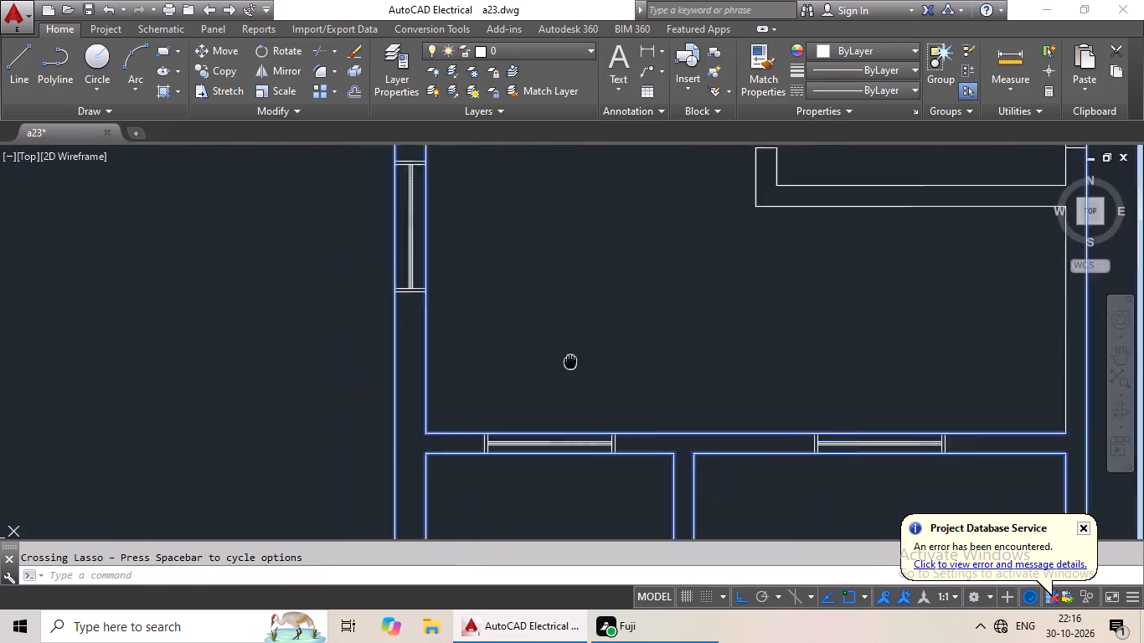
middle_click_drag(513, 372, 328, 435)
middle_click_drag(631, 380, 494, 386)
left_click_drag(719, 368, 602, 414)
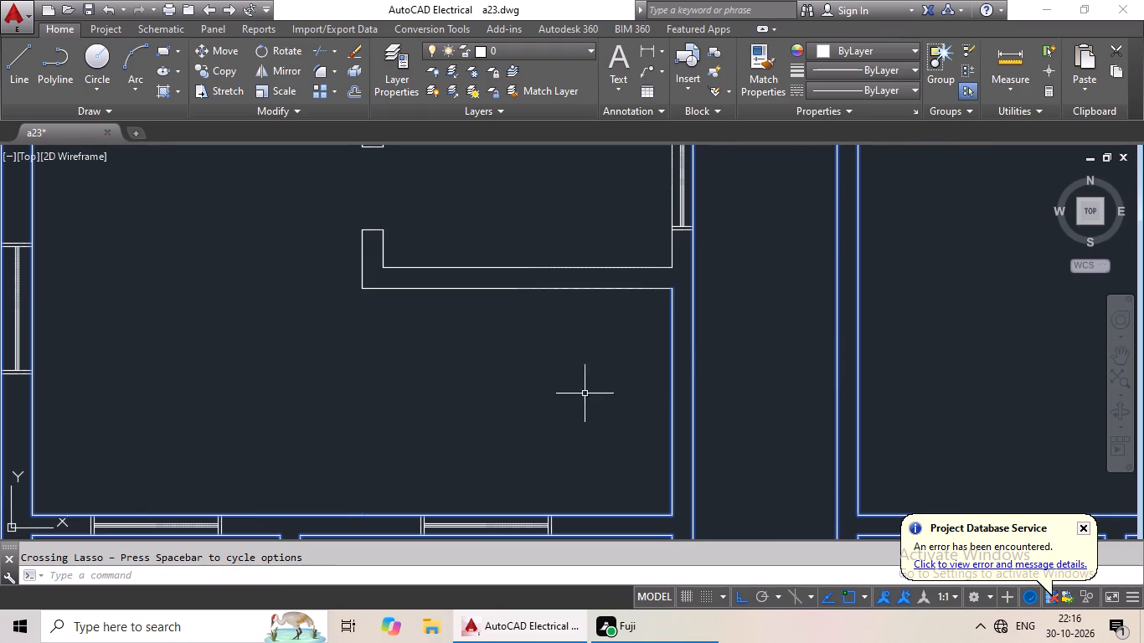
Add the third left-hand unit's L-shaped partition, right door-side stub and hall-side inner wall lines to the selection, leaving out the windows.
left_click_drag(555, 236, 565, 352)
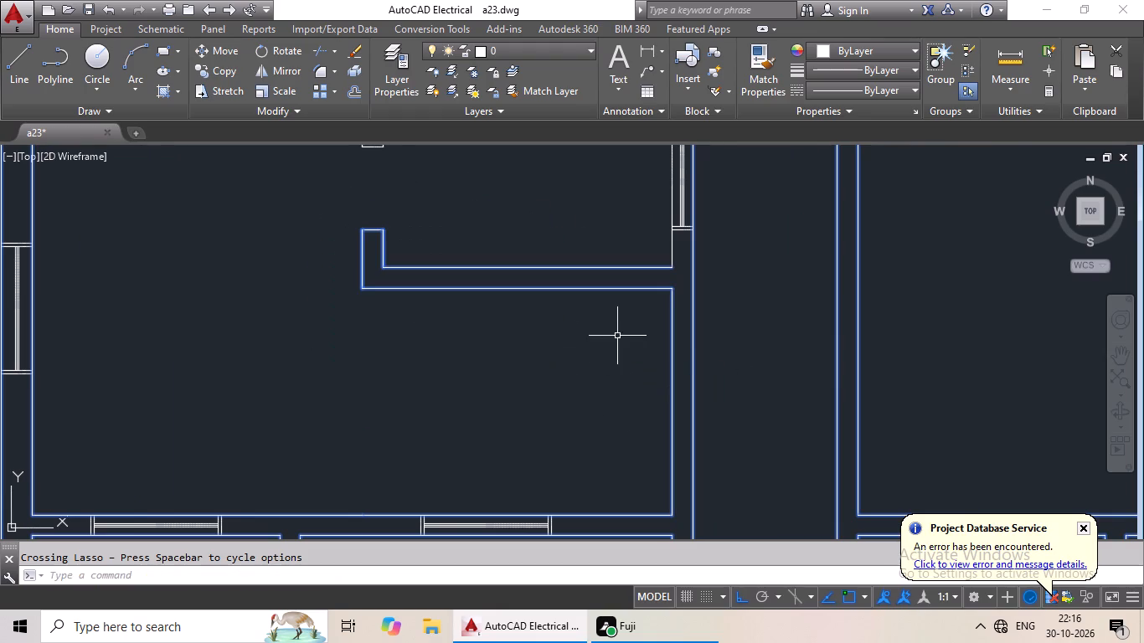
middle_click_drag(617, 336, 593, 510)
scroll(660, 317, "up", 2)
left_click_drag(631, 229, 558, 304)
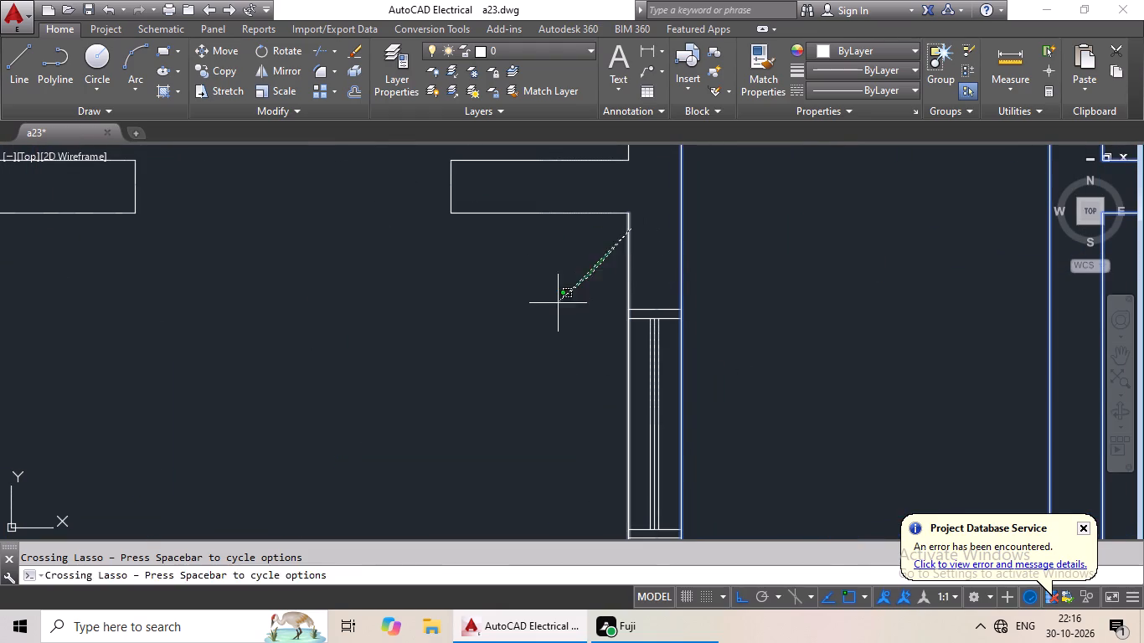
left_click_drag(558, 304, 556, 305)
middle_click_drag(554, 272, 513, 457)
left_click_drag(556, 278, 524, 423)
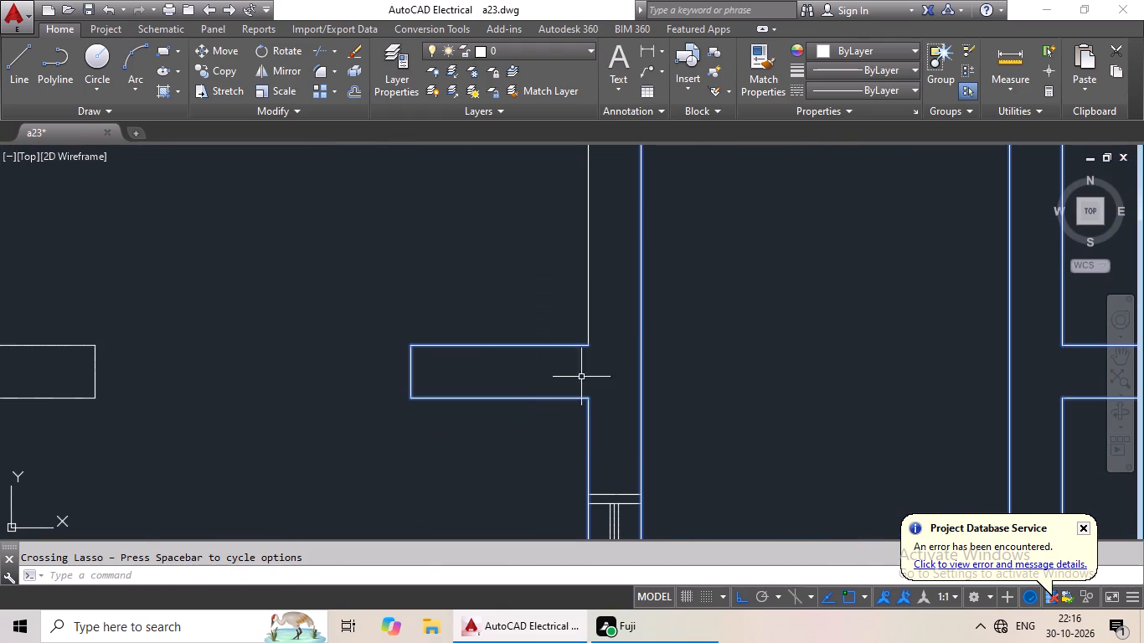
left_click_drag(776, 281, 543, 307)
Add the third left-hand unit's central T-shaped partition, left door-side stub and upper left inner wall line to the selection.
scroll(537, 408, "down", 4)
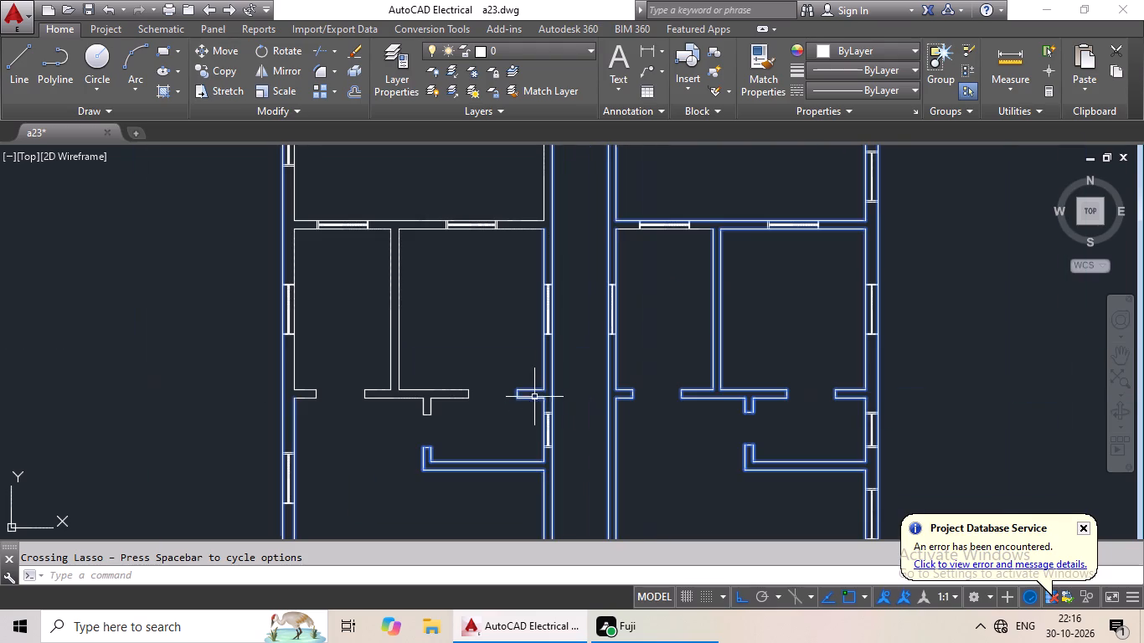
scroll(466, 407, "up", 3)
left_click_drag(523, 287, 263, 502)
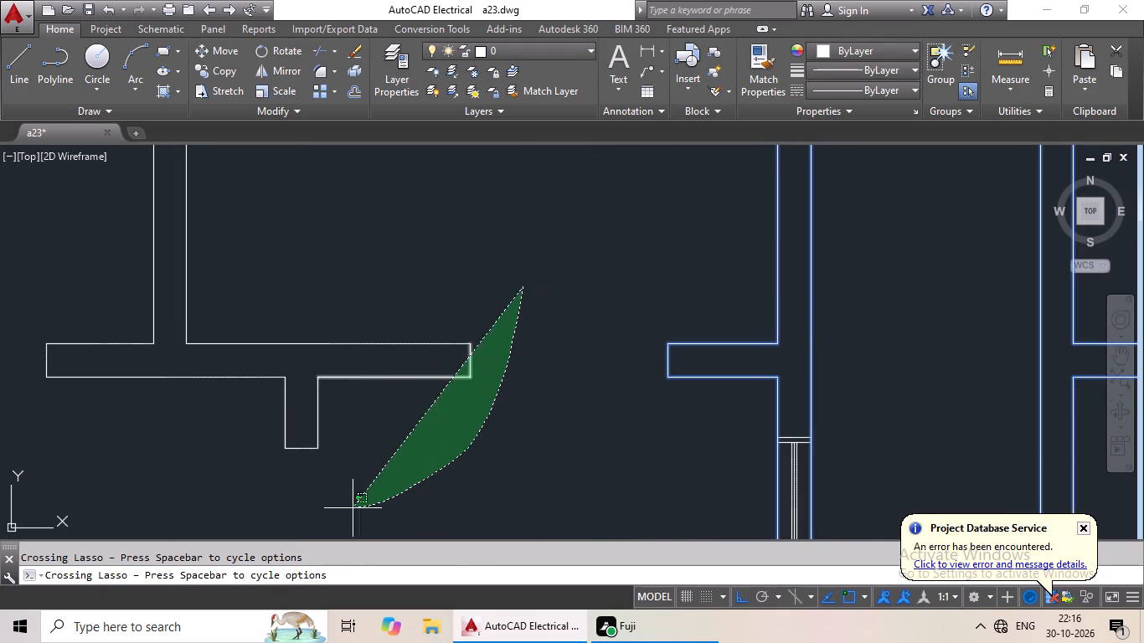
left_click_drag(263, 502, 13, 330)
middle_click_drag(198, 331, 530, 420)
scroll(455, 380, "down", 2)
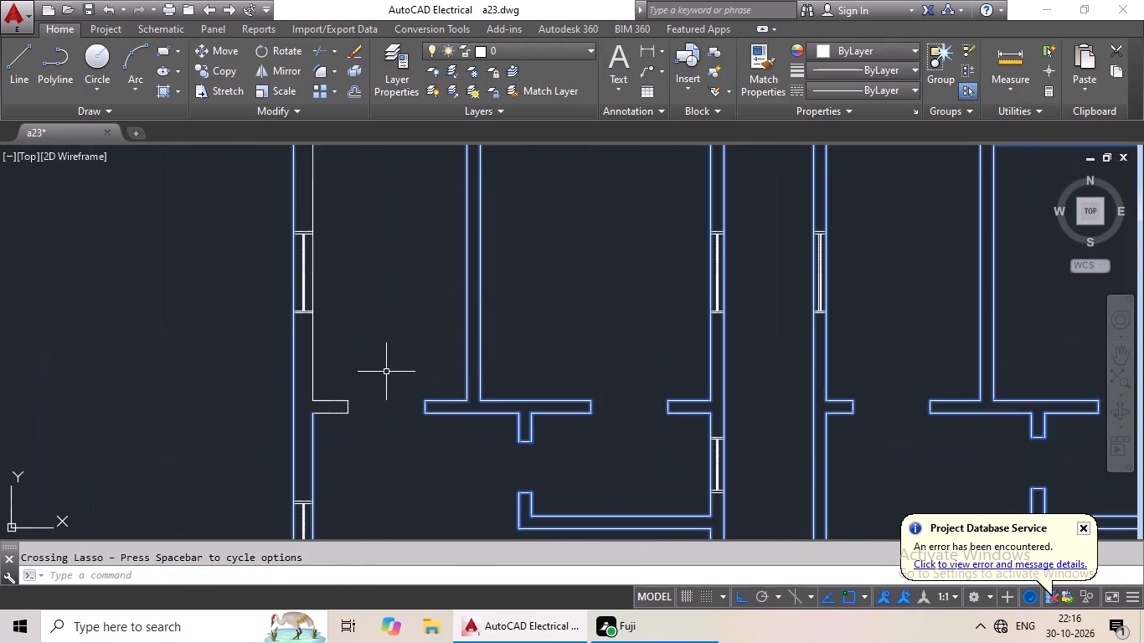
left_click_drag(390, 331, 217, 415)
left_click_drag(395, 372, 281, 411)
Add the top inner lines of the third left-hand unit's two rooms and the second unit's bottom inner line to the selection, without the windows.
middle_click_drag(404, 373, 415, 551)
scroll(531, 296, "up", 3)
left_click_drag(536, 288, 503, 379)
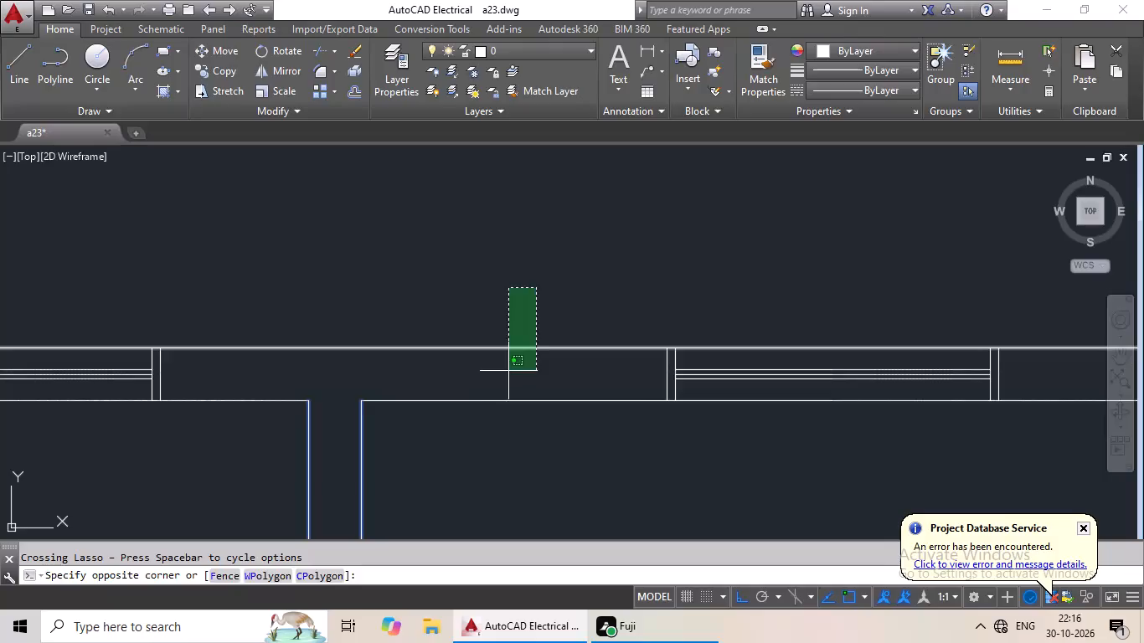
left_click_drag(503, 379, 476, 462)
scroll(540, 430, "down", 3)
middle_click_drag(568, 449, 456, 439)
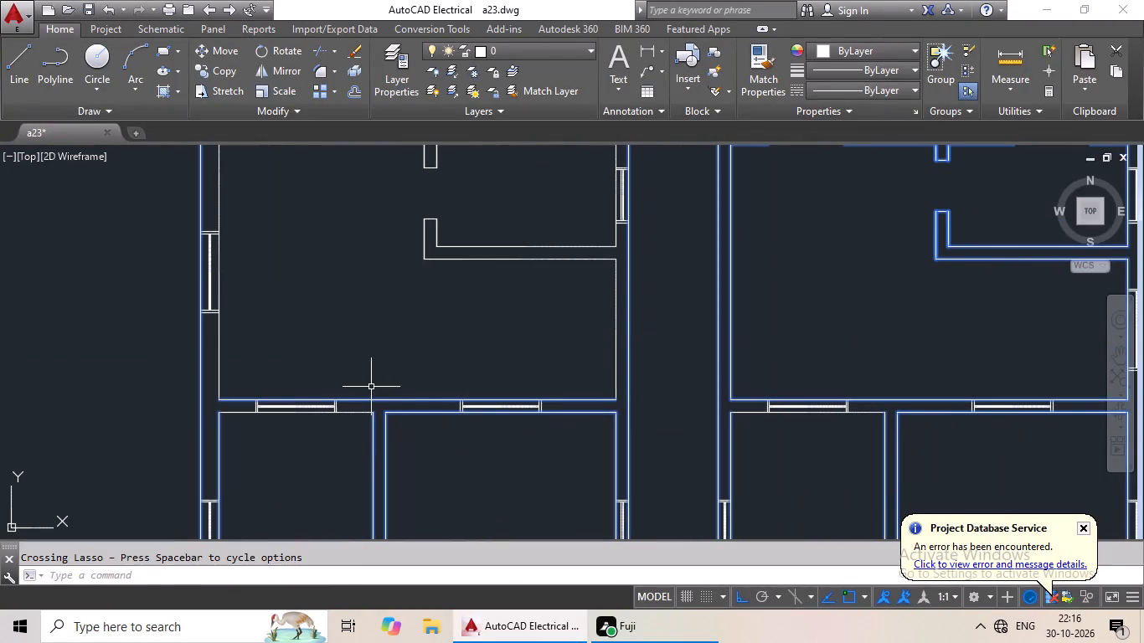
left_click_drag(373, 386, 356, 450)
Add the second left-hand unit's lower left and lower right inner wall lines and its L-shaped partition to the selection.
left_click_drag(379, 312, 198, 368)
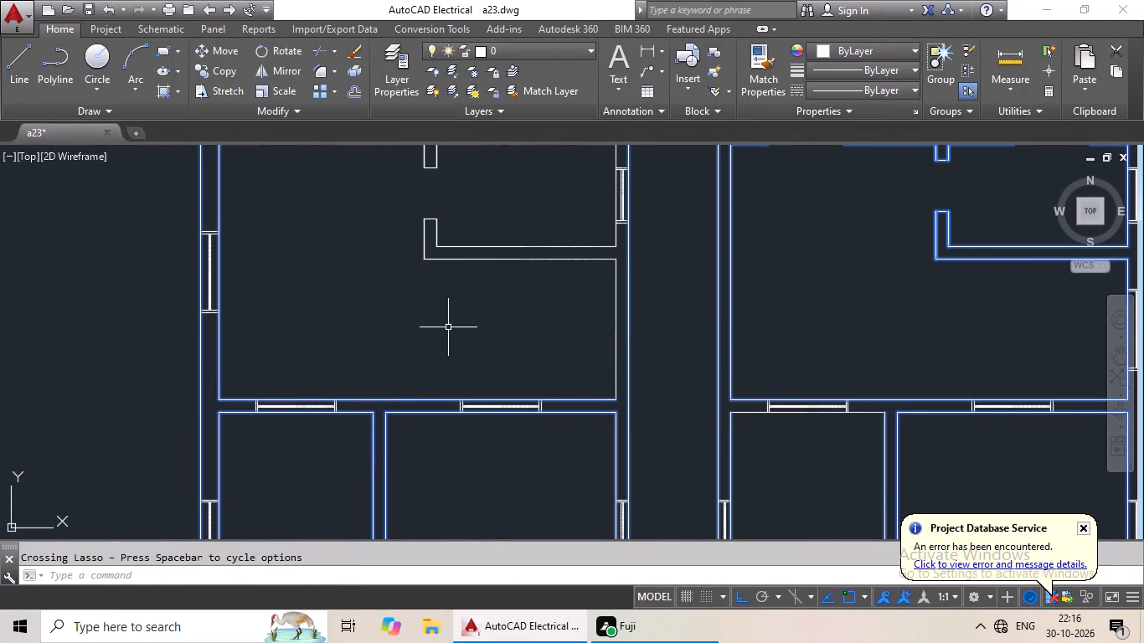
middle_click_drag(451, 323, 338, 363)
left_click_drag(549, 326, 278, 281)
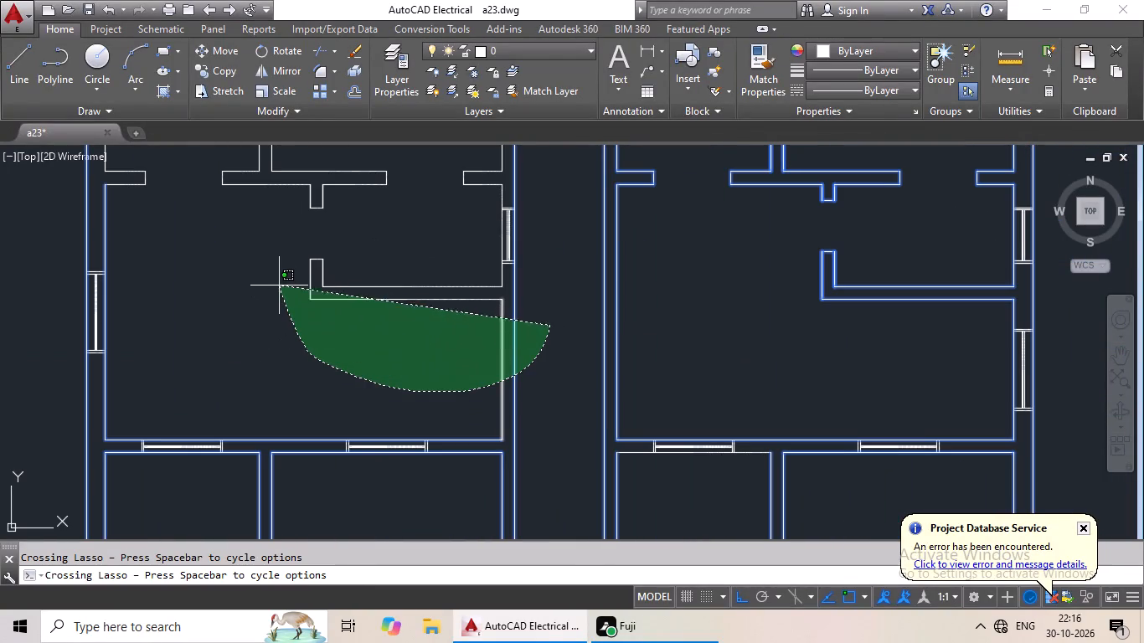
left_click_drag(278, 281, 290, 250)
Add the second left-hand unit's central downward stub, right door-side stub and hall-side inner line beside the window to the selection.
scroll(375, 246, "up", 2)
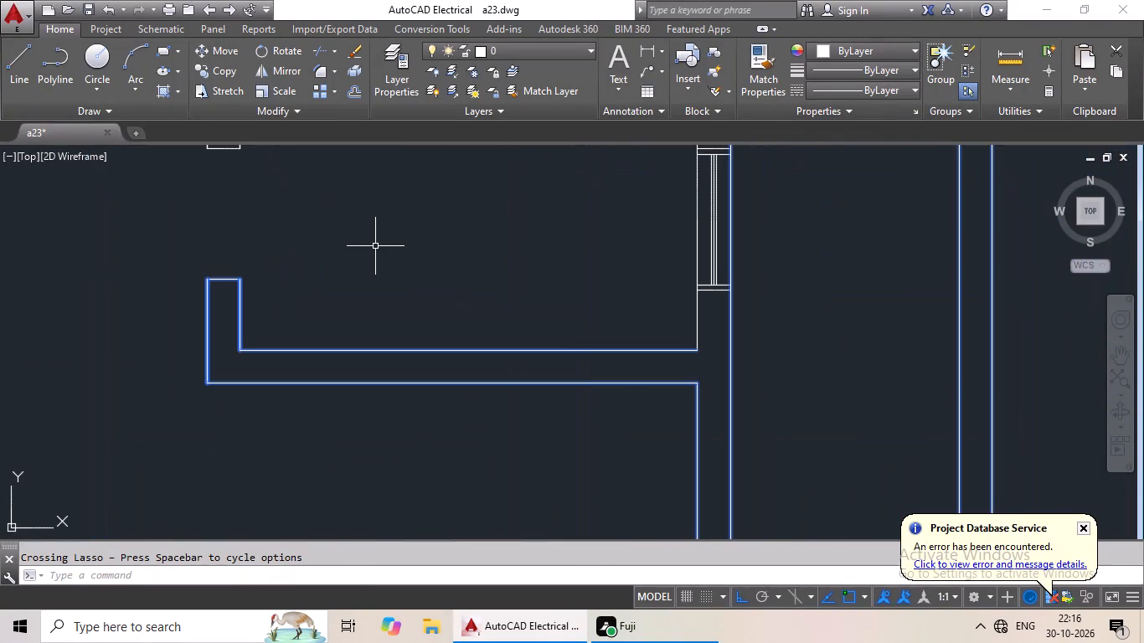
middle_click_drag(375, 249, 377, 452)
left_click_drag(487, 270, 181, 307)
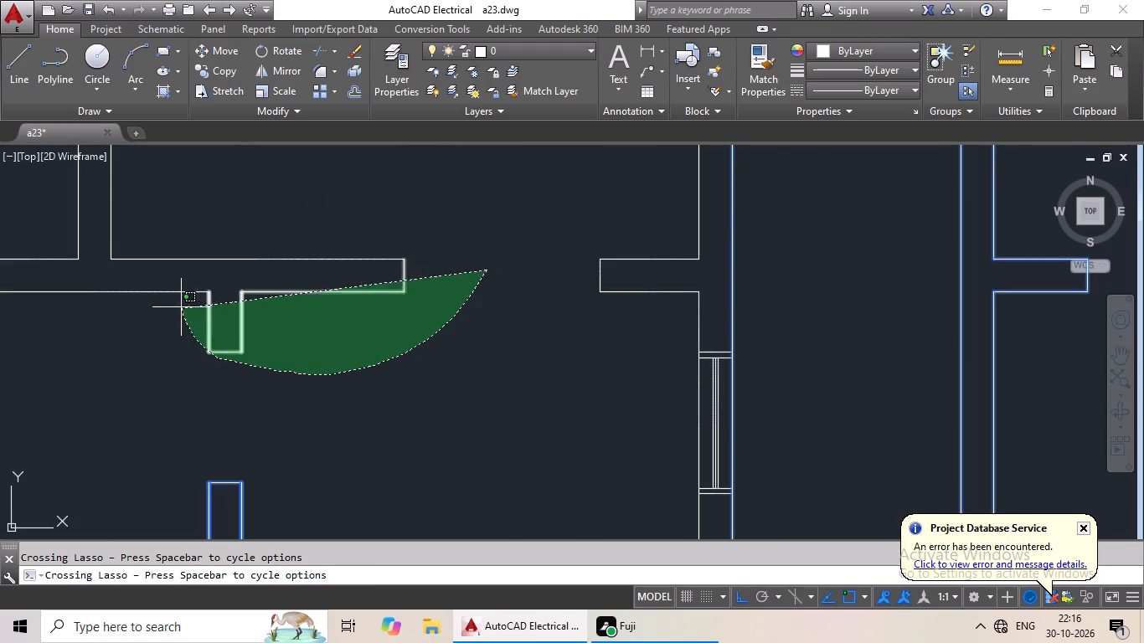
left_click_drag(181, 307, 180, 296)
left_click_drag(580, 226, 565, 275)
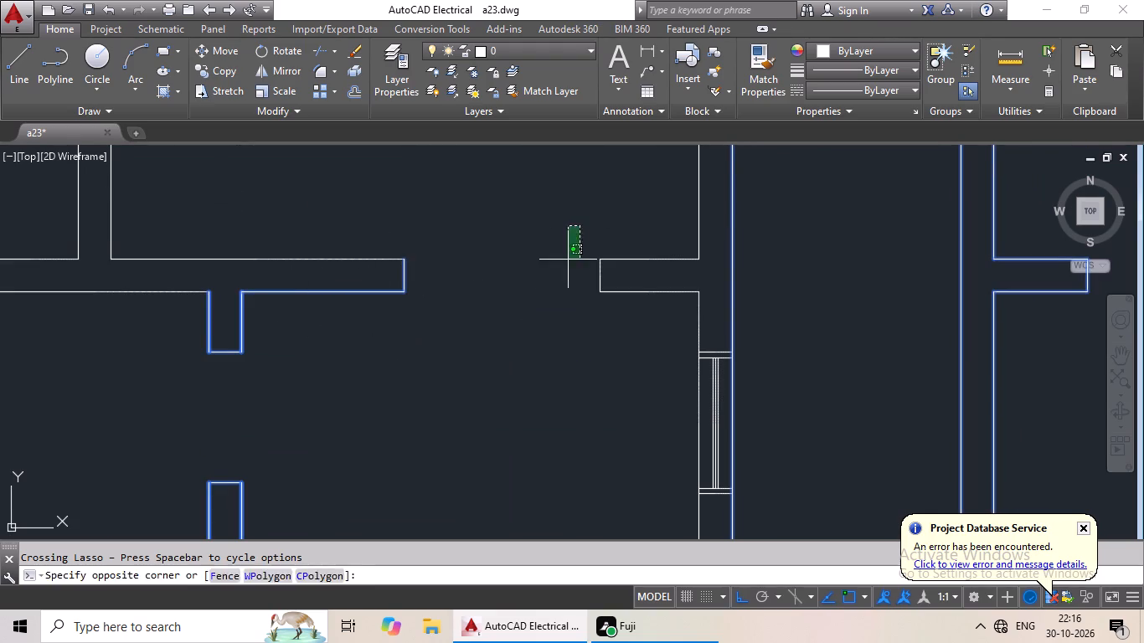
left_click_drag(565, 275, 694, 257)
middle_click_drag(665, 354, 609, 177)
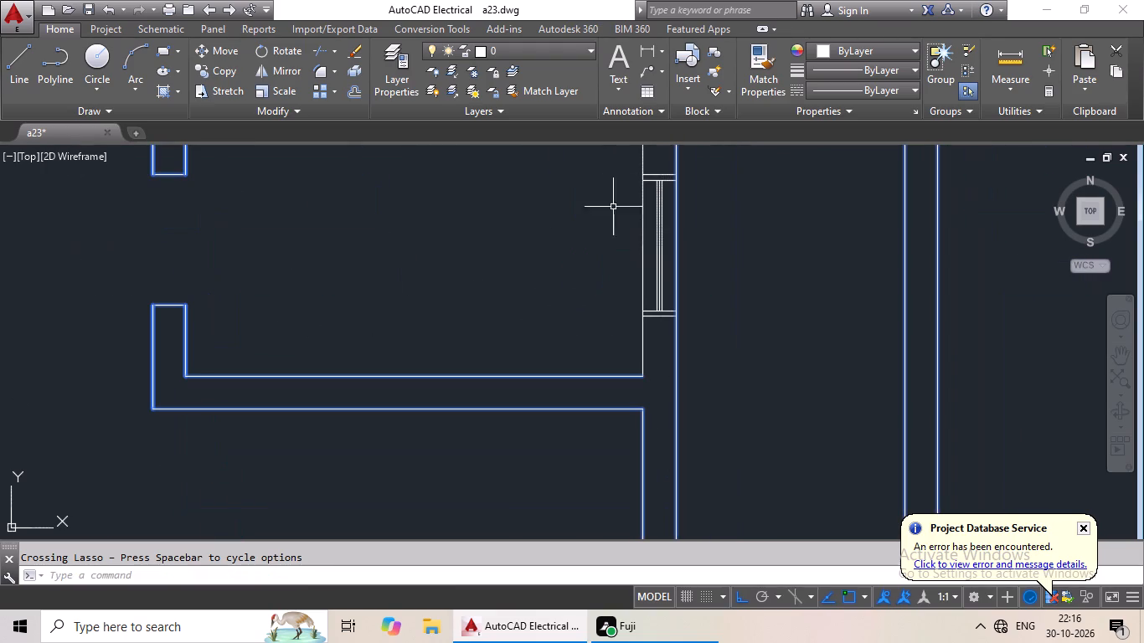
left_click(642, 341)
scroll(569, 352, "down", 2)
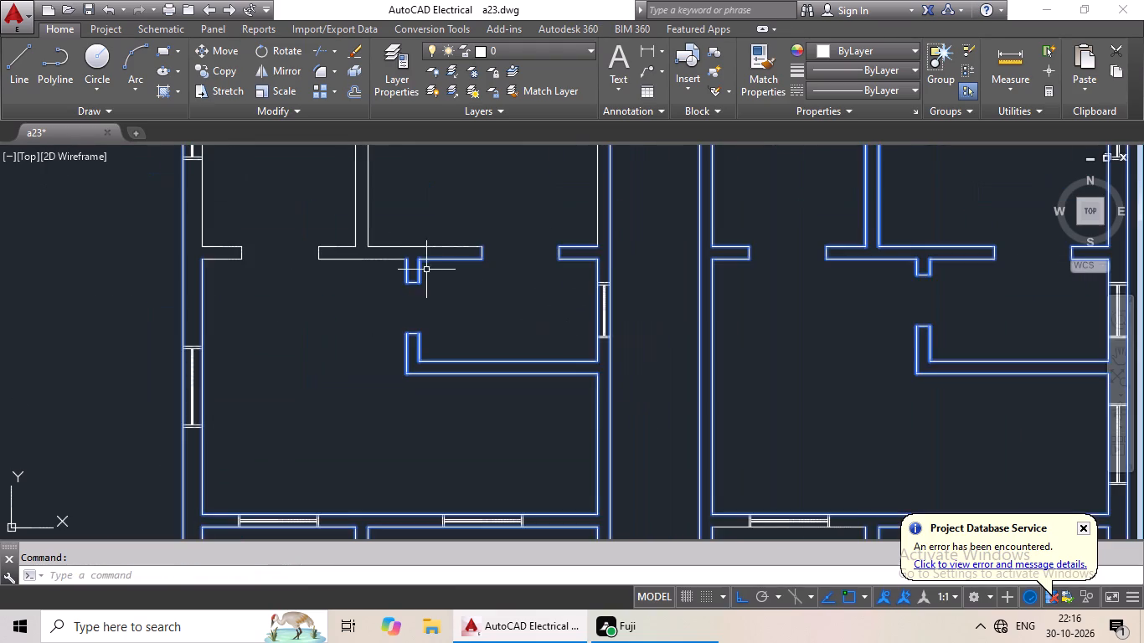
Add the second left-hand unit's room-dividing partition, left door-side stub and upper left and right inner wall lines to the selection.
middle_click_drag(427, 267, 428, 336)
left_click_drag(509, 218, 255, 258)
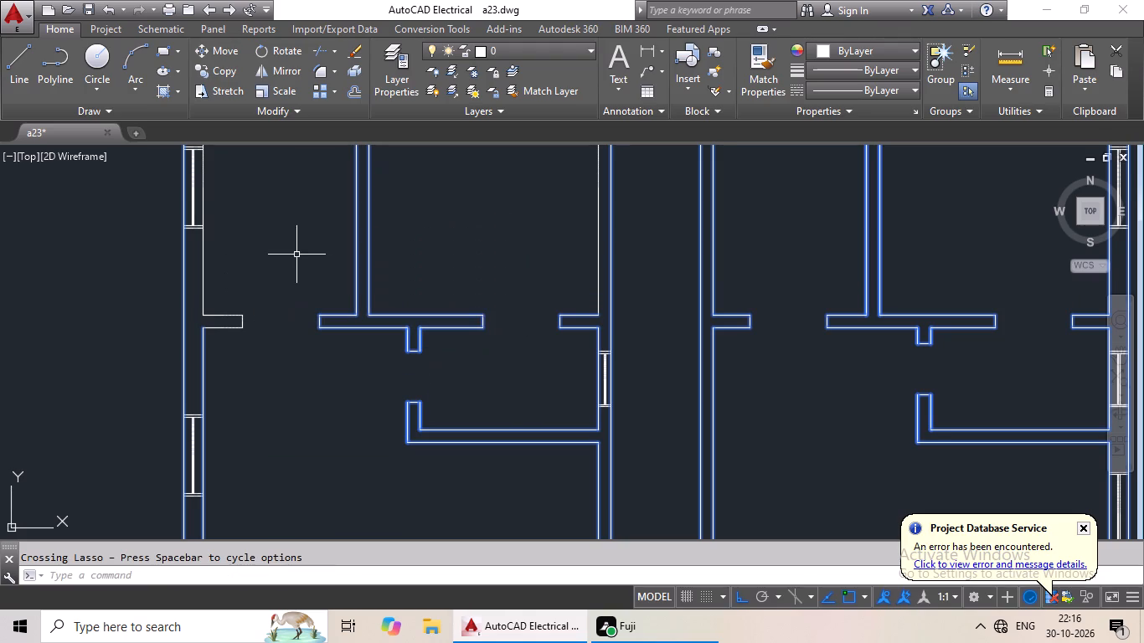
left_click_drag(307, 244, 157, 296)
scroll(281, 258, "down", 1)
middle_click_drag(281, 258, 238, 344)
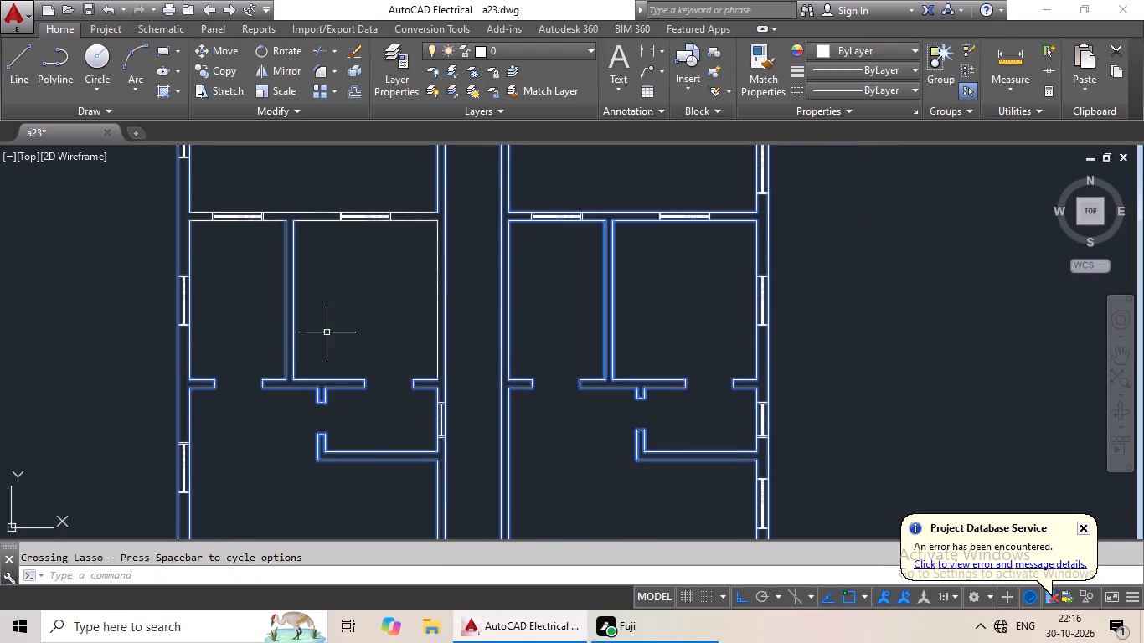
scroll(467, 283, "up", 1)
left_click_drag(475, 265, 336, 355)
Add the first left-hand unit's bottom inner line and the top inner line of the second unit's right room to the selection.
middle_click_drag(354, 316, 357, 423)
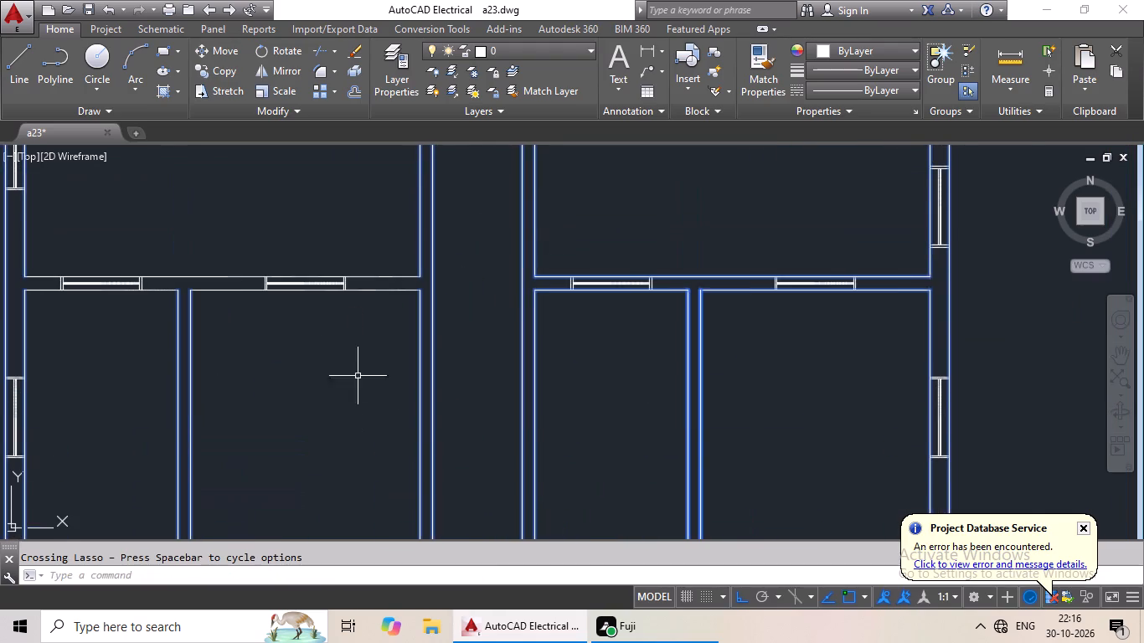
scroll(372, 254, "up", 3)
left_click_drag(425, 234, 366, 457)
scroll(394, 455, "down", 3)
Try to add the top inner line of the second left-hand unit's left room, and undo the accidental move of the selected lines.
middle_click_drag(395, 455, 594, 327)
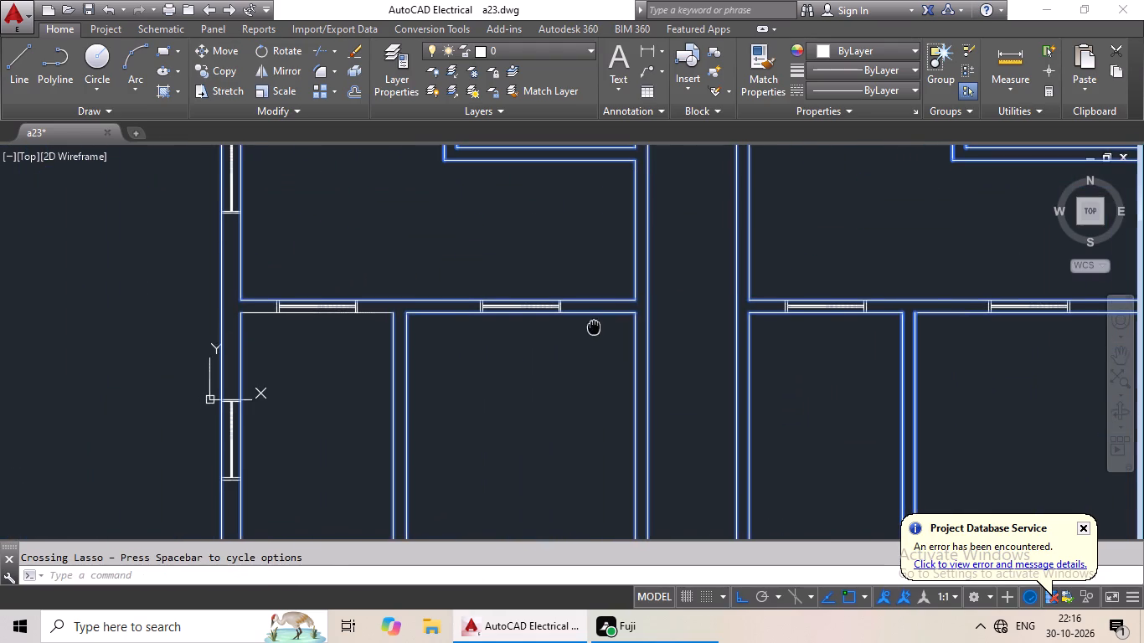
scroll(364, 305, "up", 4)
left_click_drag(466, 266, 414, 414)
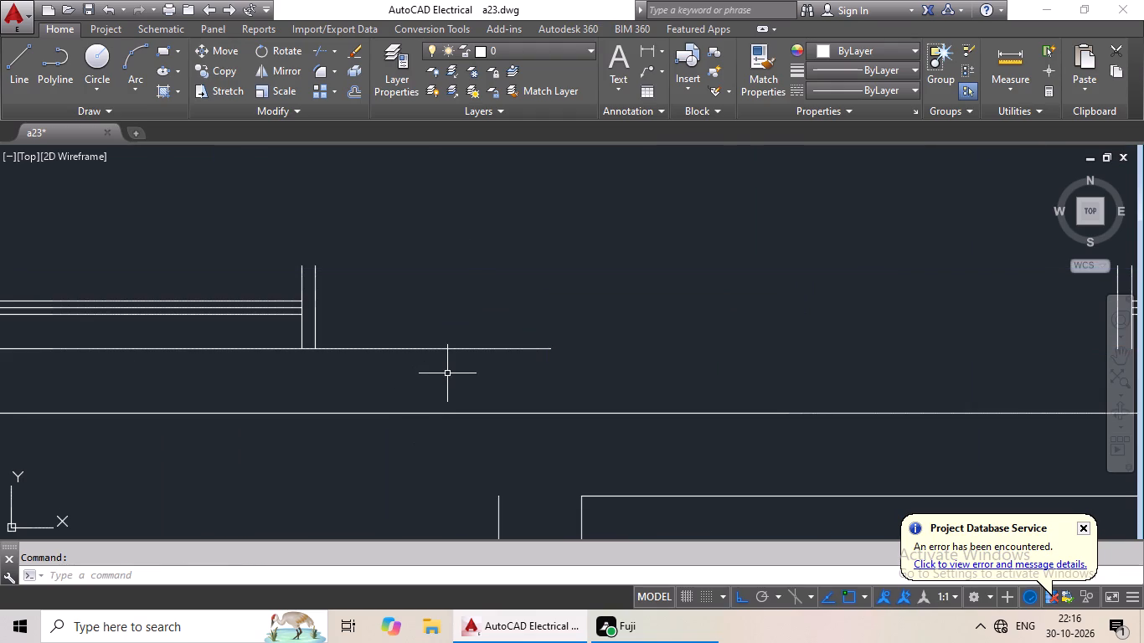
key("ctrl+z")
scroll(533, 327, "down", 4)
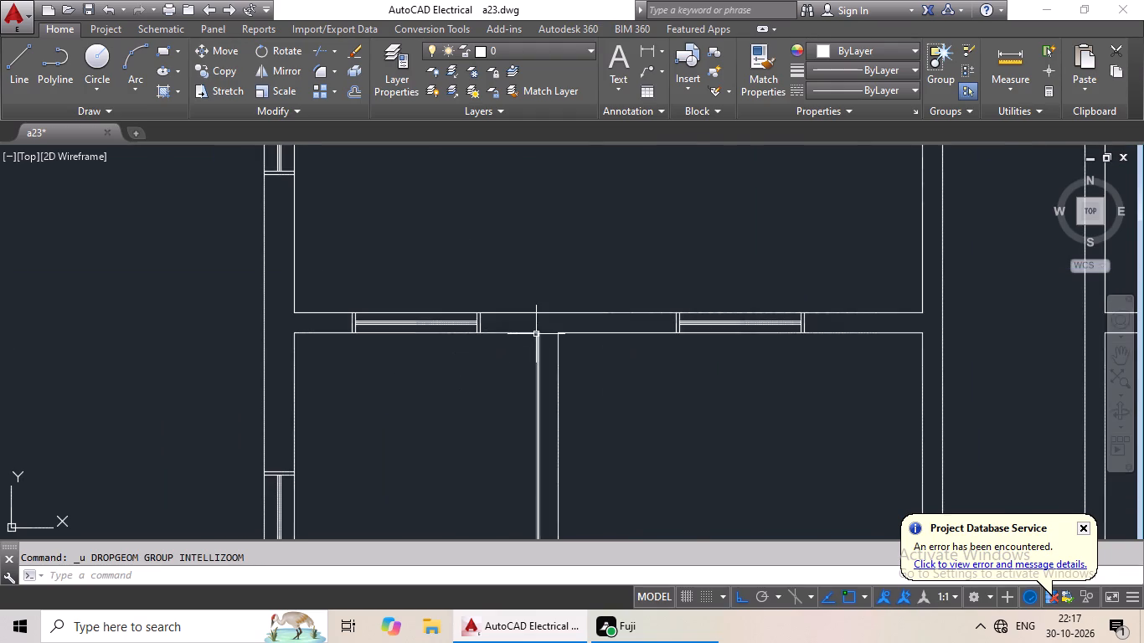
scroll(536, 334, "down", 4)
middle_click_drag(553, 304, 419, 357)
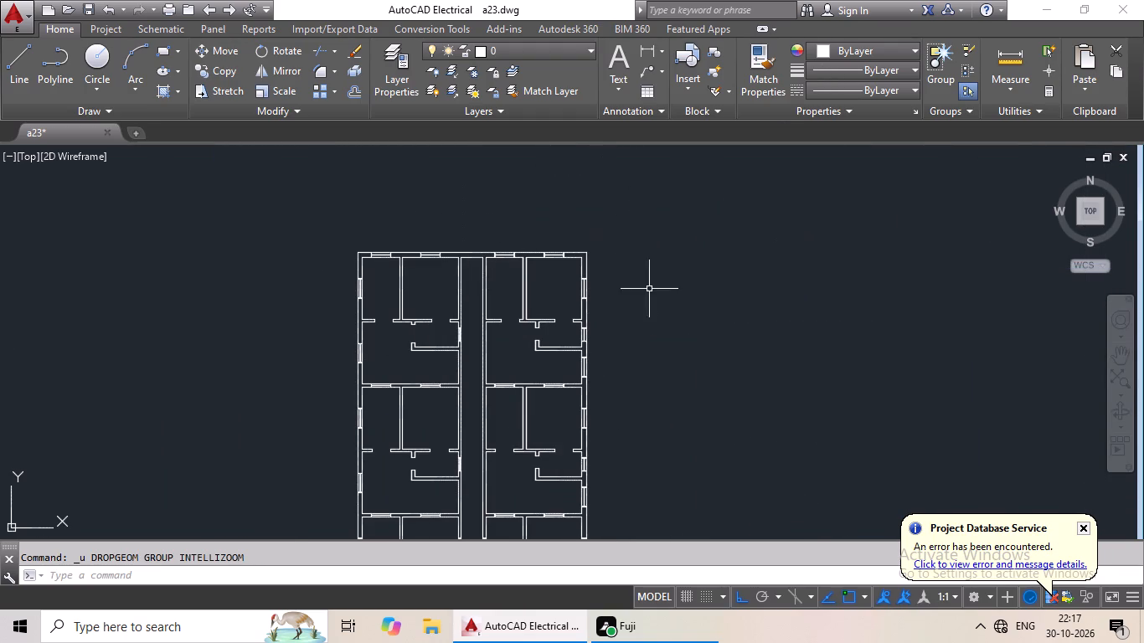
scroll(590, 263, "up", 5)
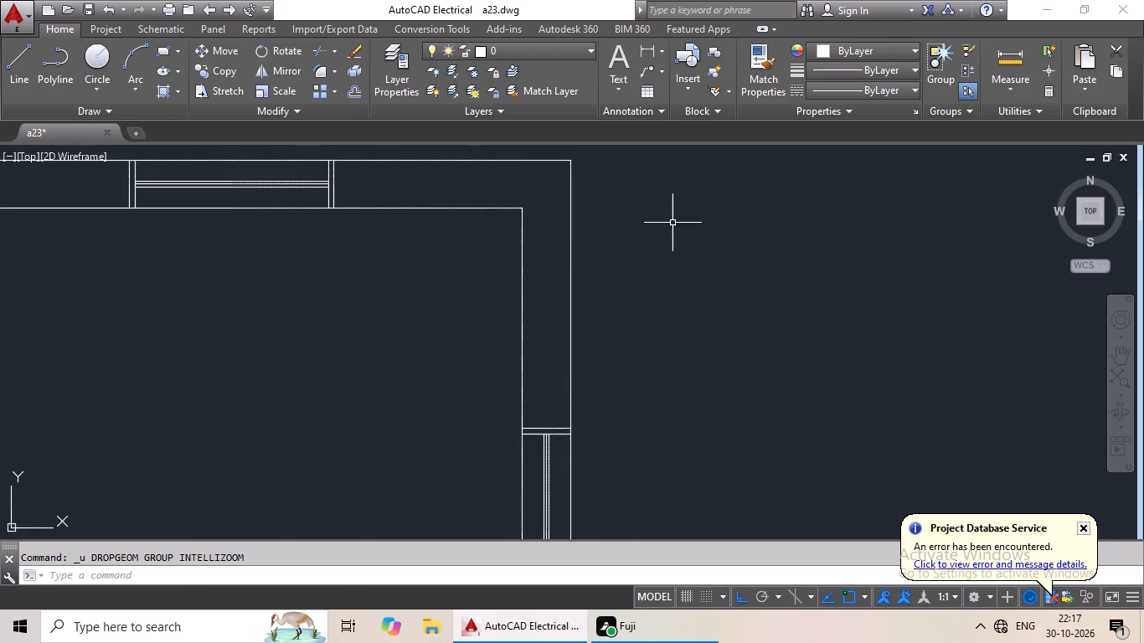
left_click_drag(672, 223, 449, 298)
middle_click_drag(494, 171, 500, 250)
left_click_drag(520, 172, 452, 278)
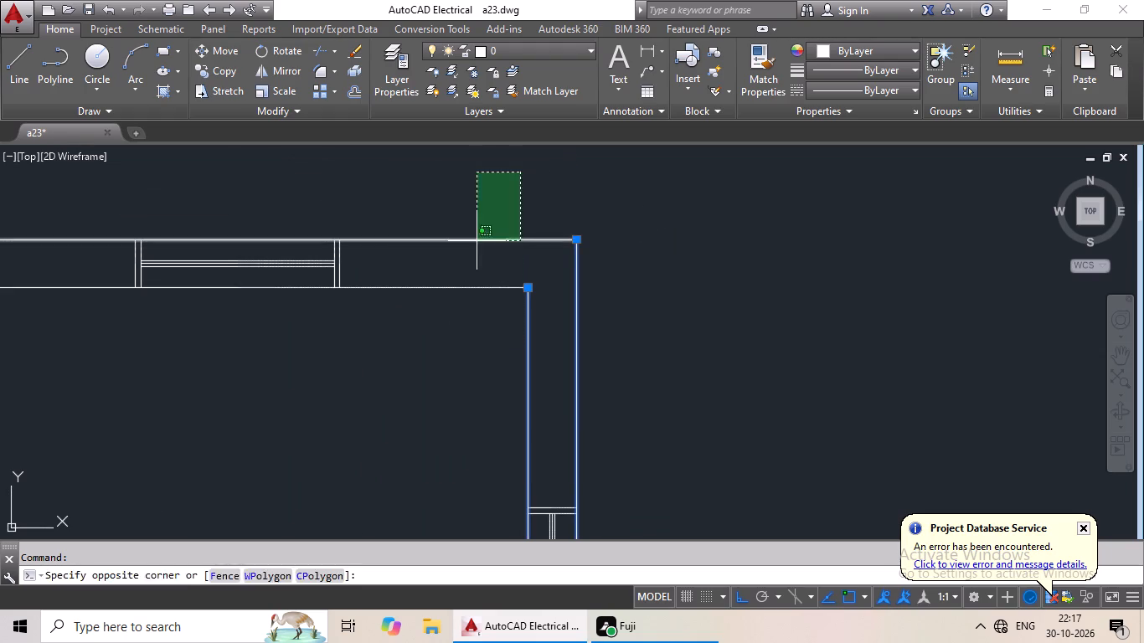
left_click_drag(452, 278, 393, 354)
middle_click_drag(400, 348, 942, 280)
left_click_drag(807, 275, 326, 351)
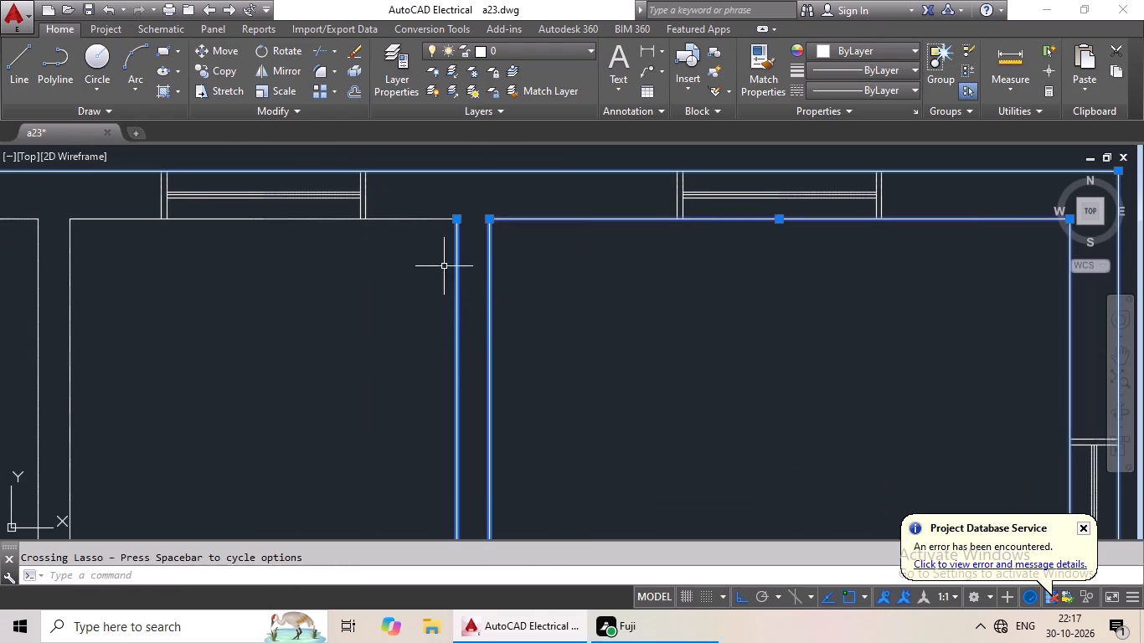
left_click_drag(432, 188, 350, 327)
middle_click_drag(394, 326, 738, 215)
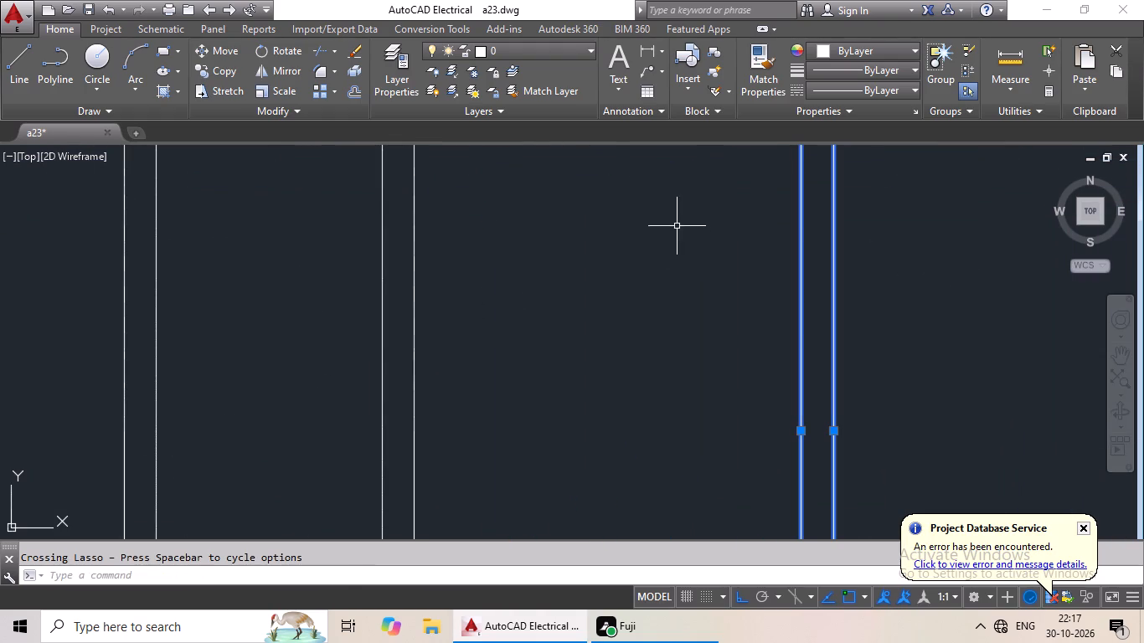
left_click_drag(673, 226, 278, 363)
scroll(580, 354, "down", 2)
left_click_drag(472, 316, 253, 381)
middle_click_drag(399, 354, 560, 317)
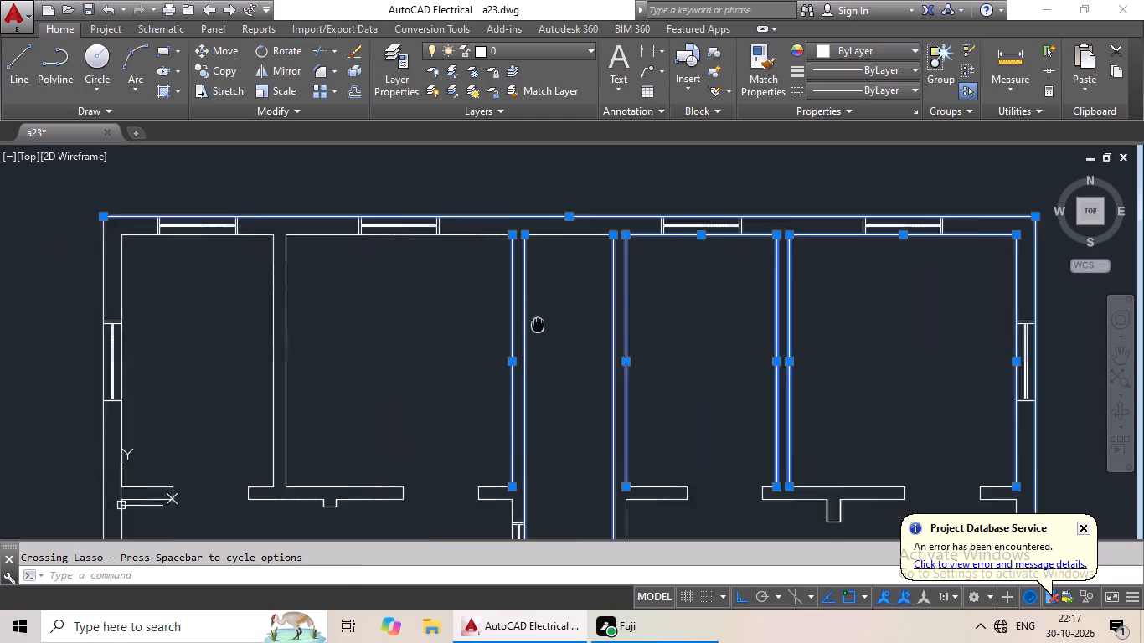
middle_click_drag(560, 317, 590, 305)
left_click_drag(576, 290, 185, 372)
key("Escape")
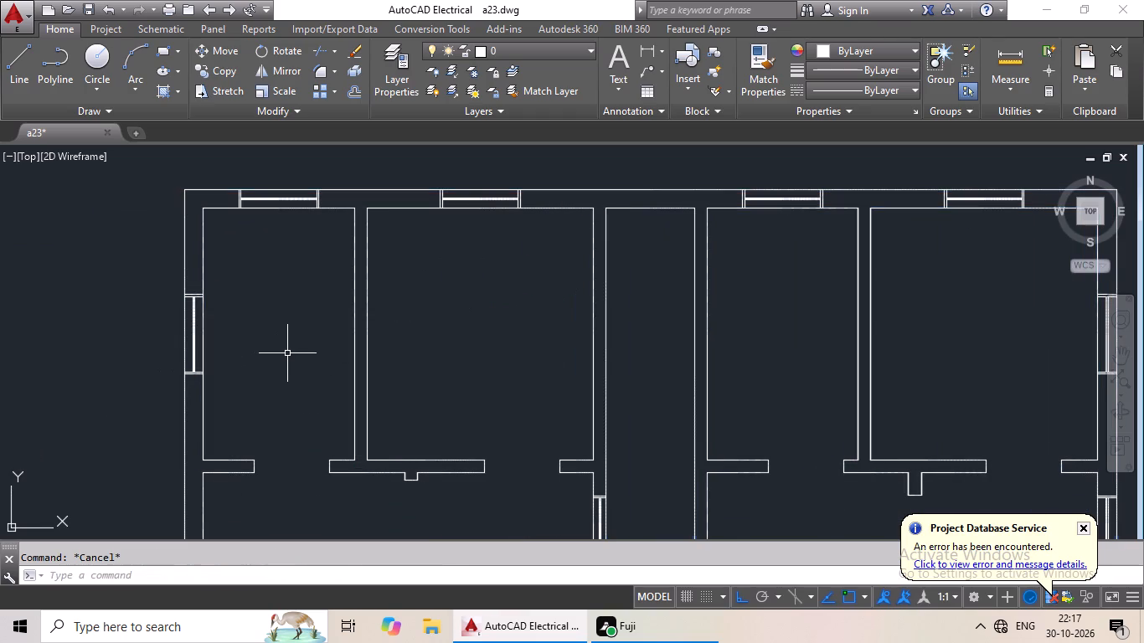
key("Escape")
Select the first left-hand unit's left outer and inner wall lines, room-dividing partition and left door-side stub, without the windows.
left_click_drag(471, 287, 175, 476)
left_click_drag(485, 392, 483, 390)
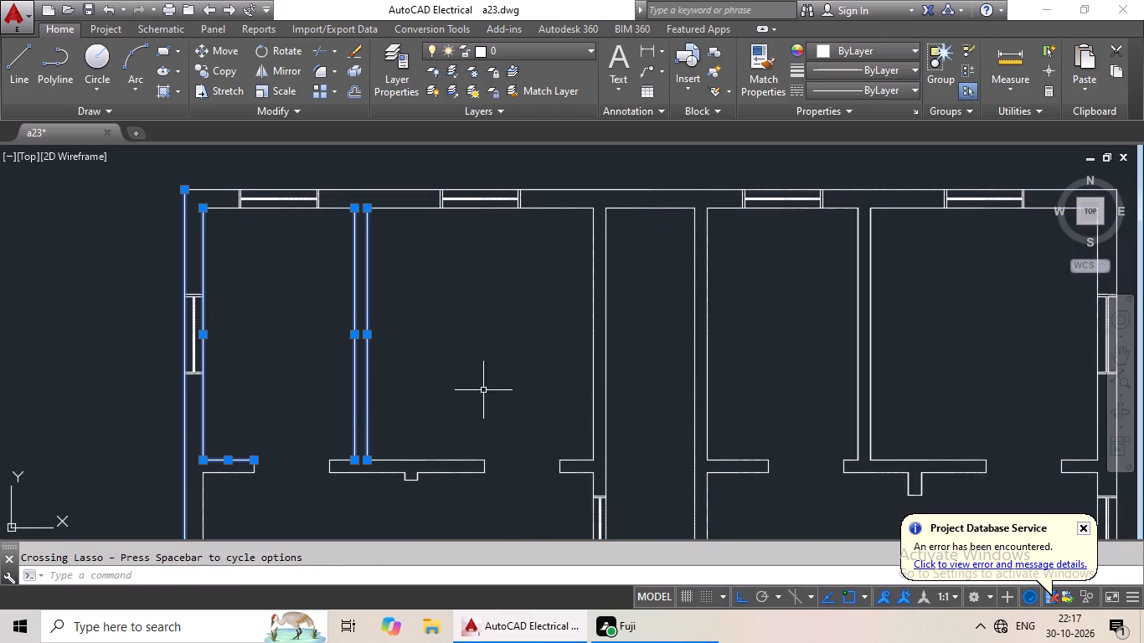
left_click_drag(483, 390, 268, 430)
left_click_drag(301, 390, 300, 396)
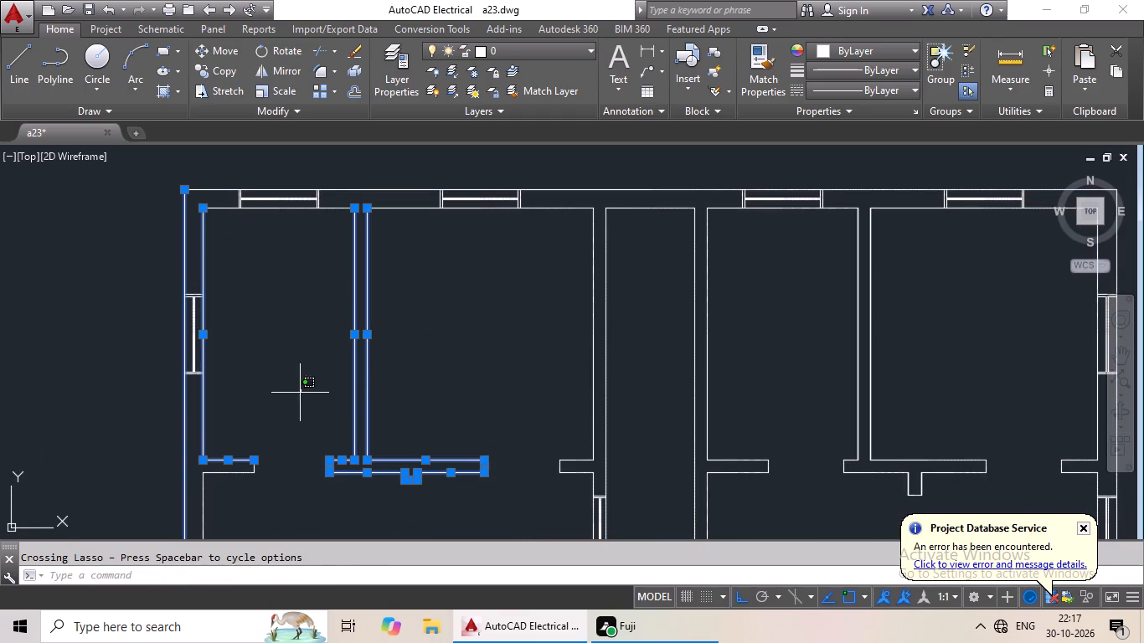
left_click_drag(300, 396, 163, 469)
Add the building's top outer line and the top inner lines of the first left-hand unit's two rooms to the selection, without the windows.
scroll(328, 169, "up", 2)
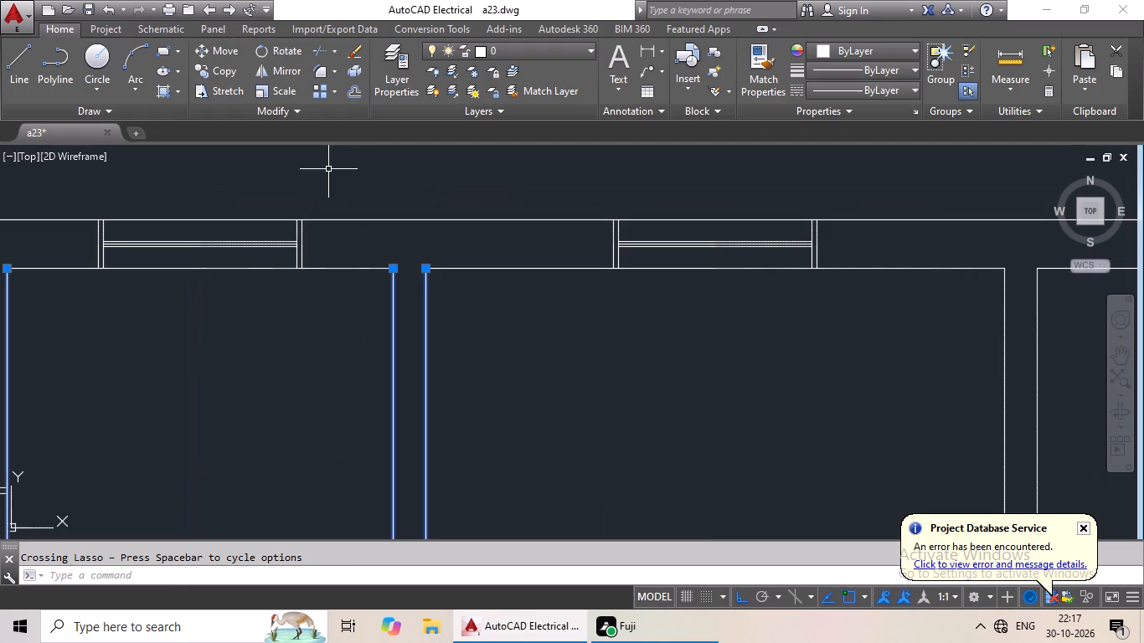
left_click_drag(343, 172, 318, 376)
left_click_drag(492, 203, 472, 378)
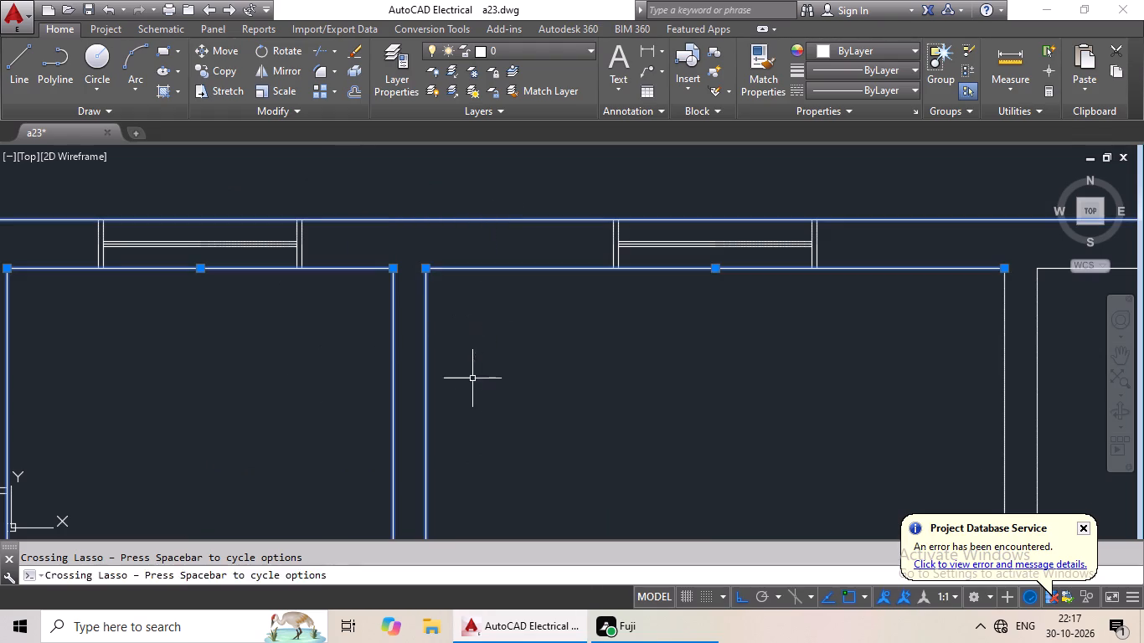
Add the first left-hand unit's right door-side stub and hall-side wall lines to the selection, leaving out the window.
scroll(517, 387, "down", 2)
middle_click_drag(558, 426, 384, 179)
left_click_drag(583, 257, 502, 389)
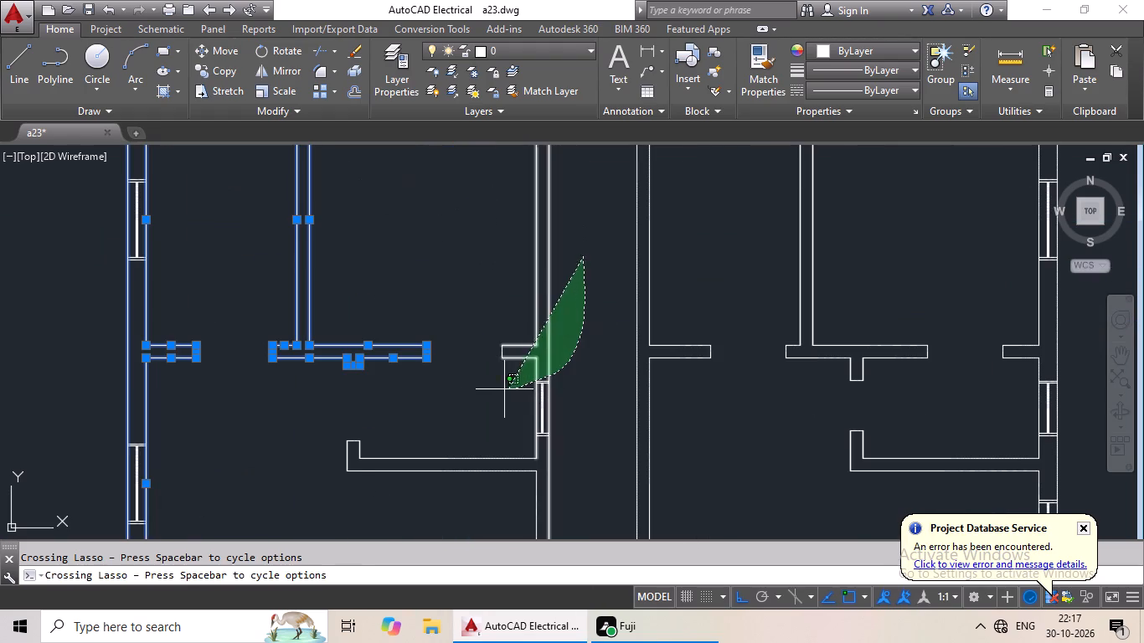
left_click_drag(502, 389, 479, 383)
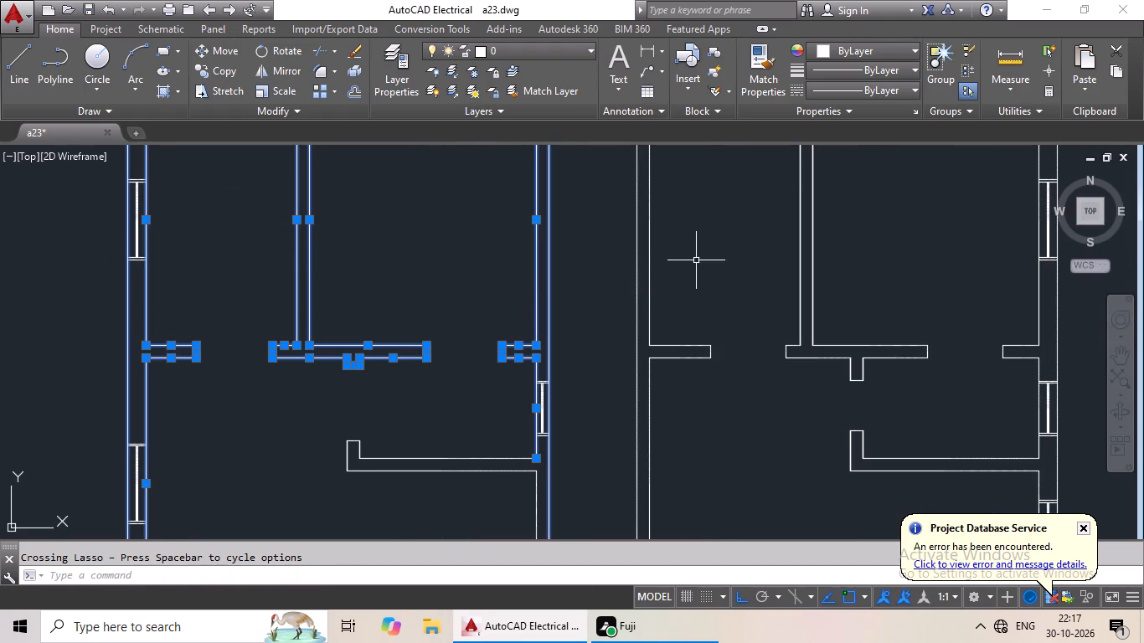
Add the first right-hand unit's hall-side wall lines and left door-side stub to the selection.
left_click_drag(717, 258, 597, 277)
left_click_drag(772, 213, 618, 306)
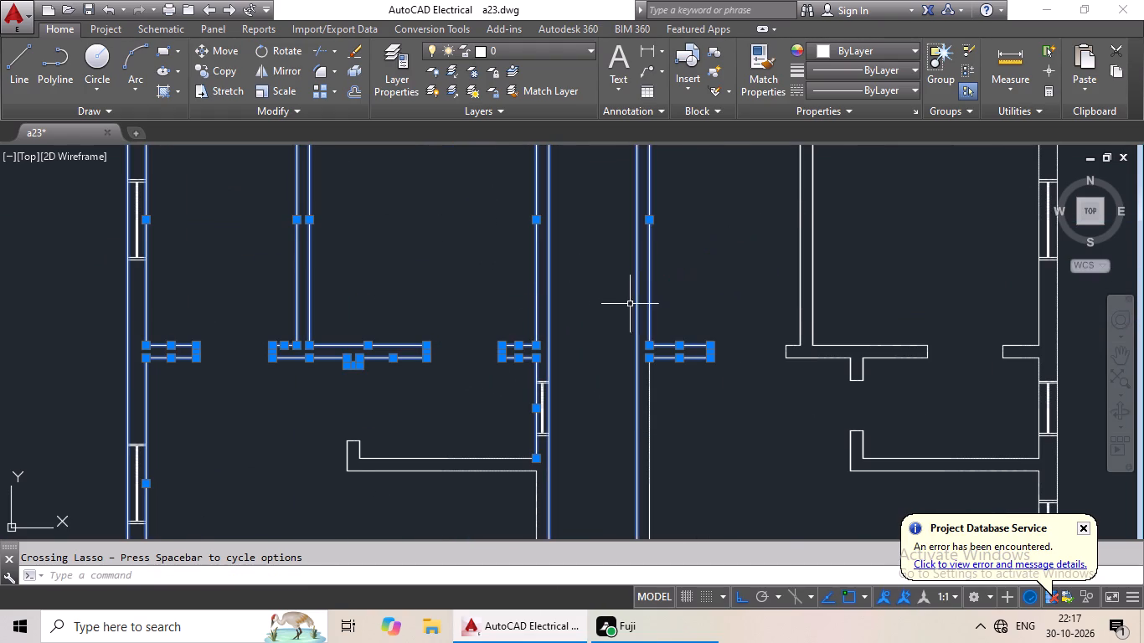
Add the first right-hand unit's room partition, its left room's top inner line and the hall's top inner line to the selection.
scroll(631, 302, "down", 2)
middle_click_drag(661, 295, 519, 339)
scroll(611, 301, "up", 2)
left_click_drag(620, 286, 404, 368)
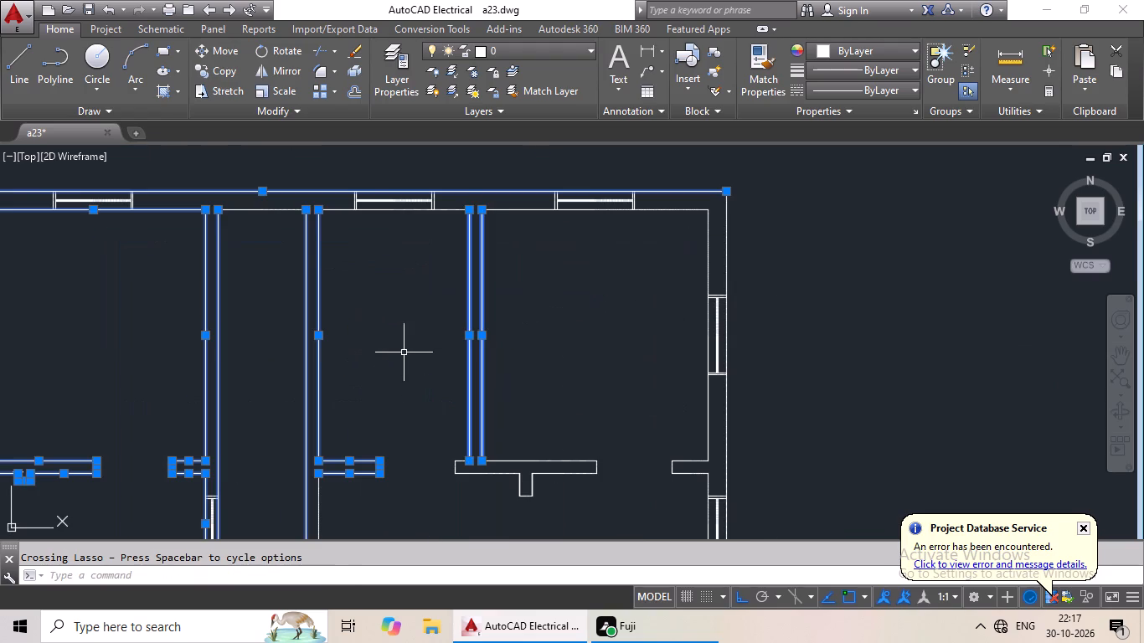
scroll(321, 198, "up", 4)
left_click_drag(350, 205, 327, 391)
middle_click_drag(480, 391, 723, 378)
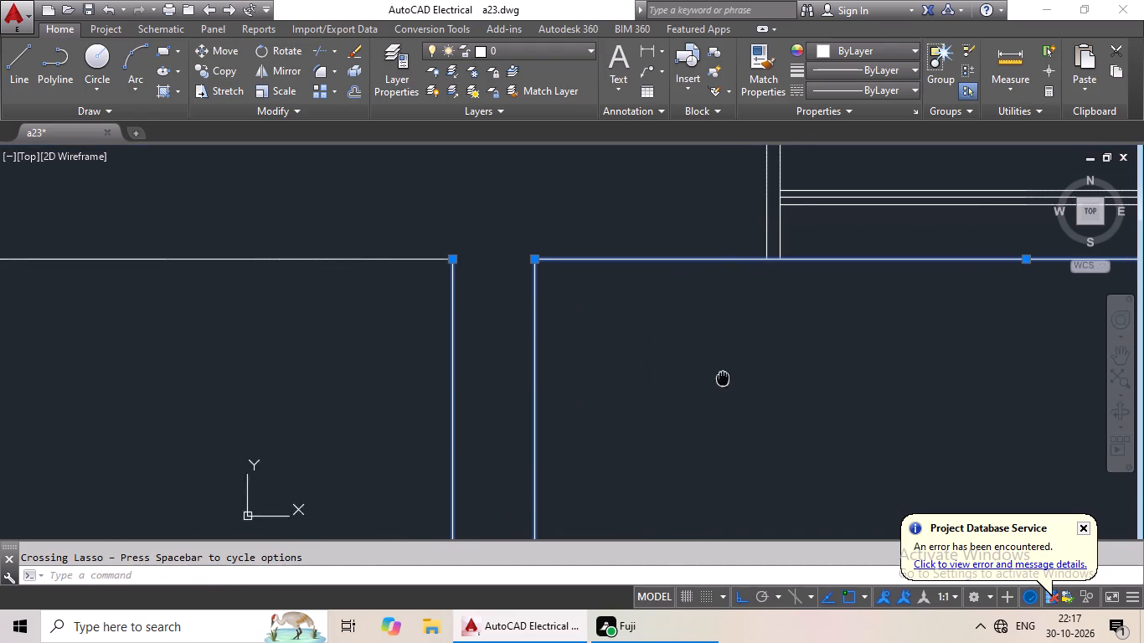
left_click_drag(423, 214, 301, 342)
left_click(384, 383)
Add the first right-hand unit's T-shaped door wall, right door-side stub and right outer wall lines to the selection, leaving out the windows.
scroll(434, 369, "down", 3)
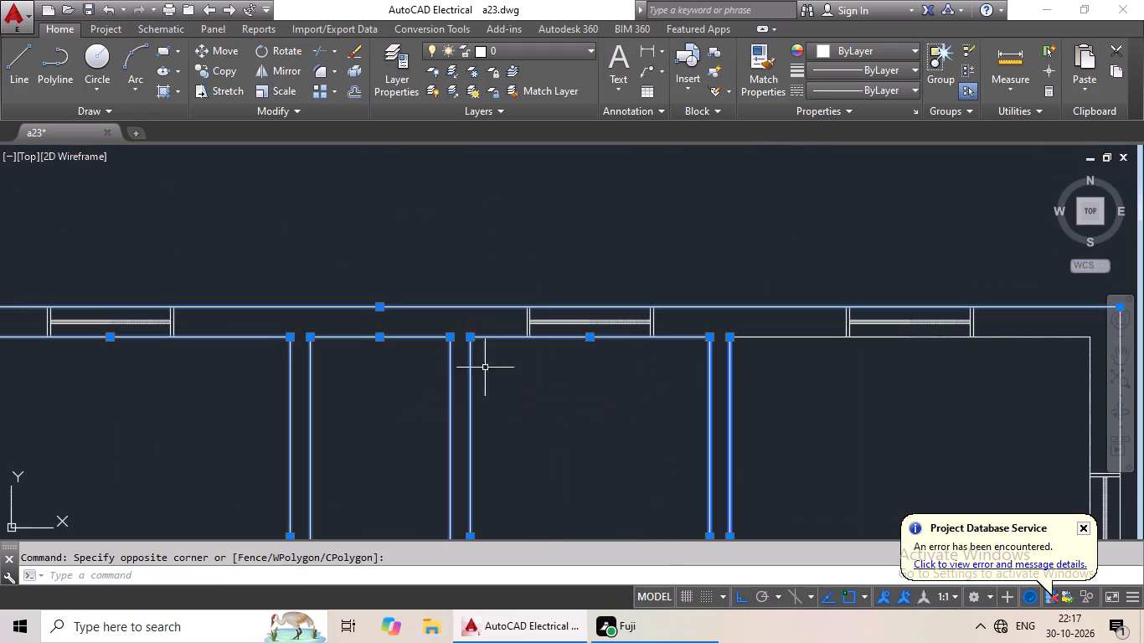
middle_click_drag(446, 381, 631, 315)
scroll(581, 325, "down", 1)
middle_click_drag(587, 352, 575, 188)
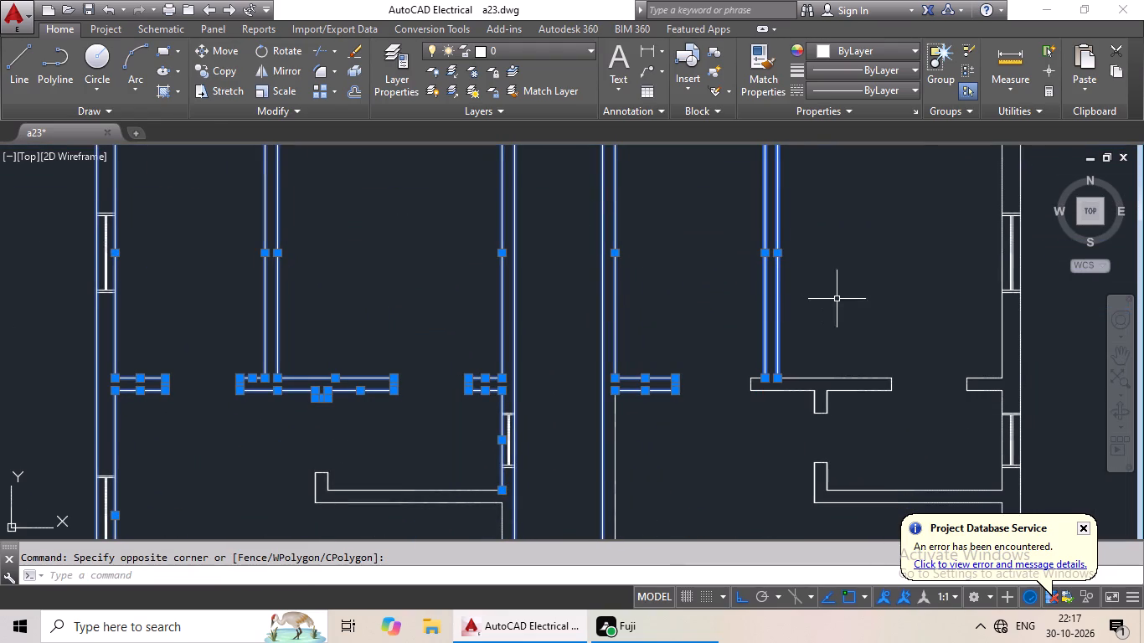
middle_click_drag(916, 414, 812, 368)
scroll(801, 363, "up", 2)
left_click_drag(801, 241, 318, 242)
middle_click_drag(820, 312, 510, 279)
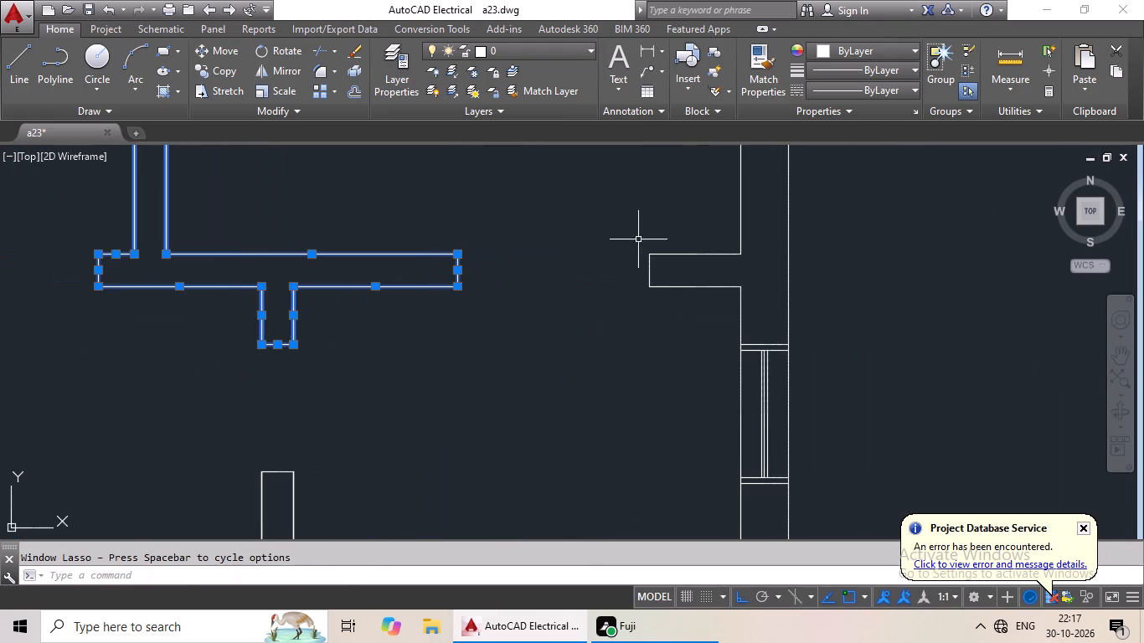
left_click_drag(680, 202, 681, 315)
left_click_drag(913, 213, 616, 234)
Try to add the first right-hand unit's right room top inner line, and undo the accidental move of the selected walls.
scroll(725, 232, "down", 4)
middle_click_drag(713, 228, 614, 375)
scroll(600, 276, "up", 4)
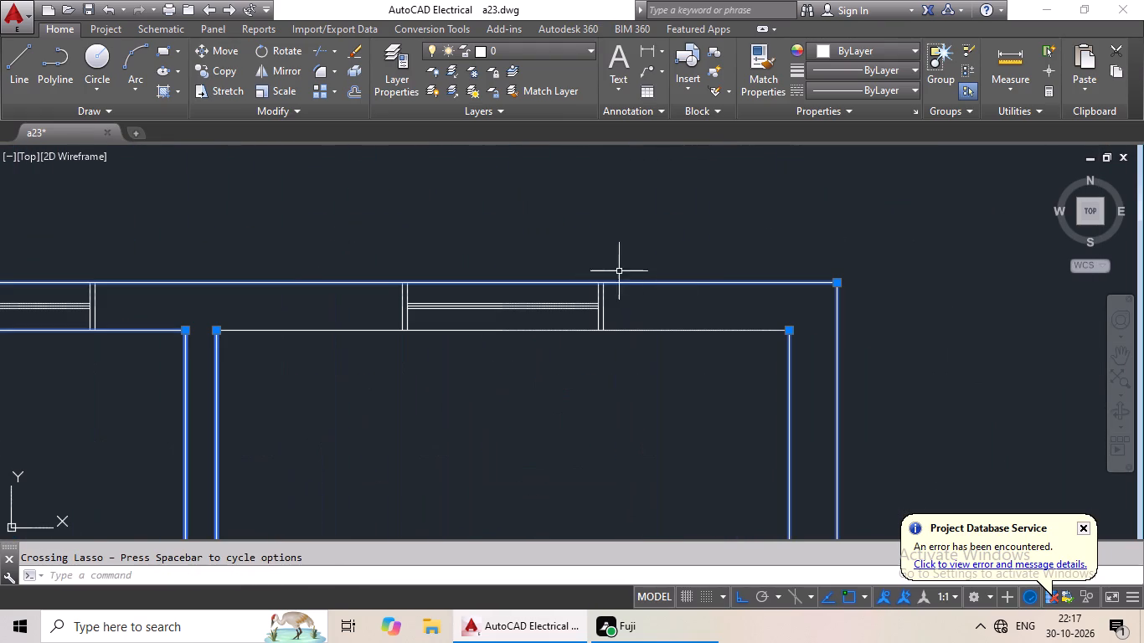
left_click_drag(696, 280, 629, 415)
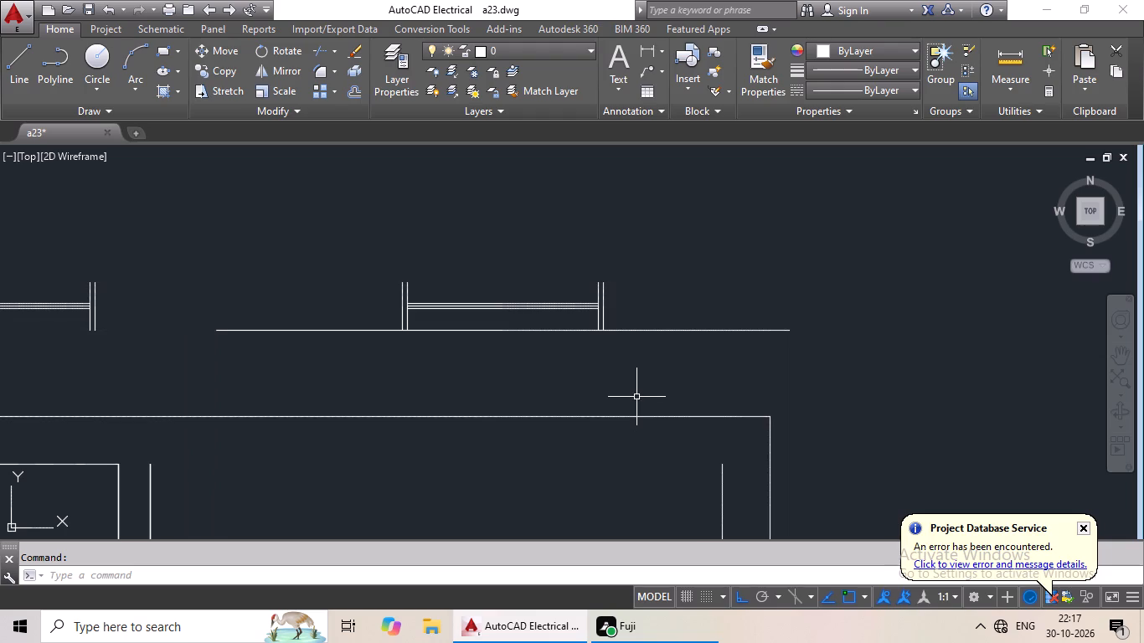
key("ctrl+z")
Reselect the first right-hand unit's right wall lines, top outer and inner lines and room partition, without the windows.
left_click_drag(901, 244, 646, 448)
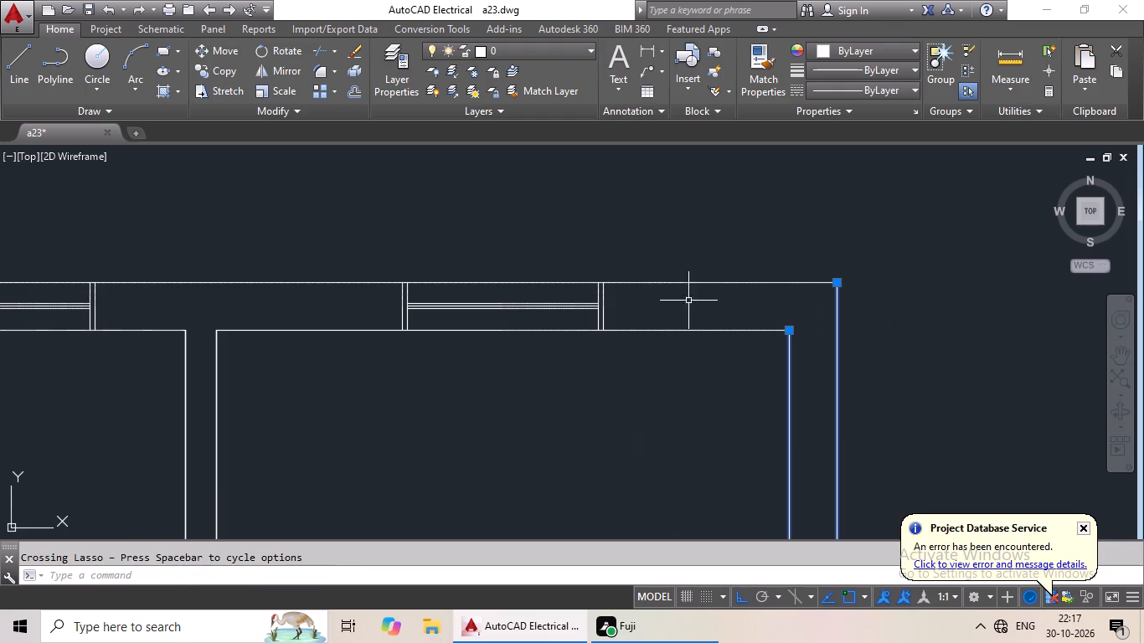
left_click_drag(750, 238, 607, 435)
middle_click_drag(636, 430, 859, 180)
left_click_drag(860, 183, 219, 402)
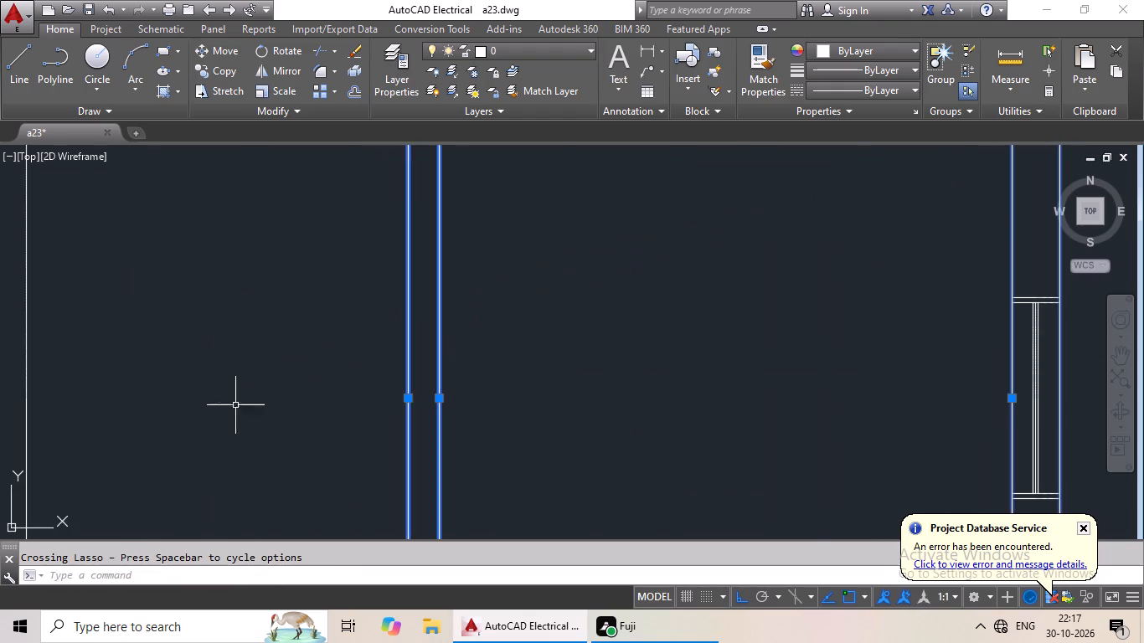
Add the first right-hand unit's hall-side lines, door walls and stubs, L-shaped wall and right inner line beside the window to the selection.
scroll(505, 347, "down", 3)
middle_click_drag(510, 345, 528, 201)
left_click_drag(631, 244, 370, 309)
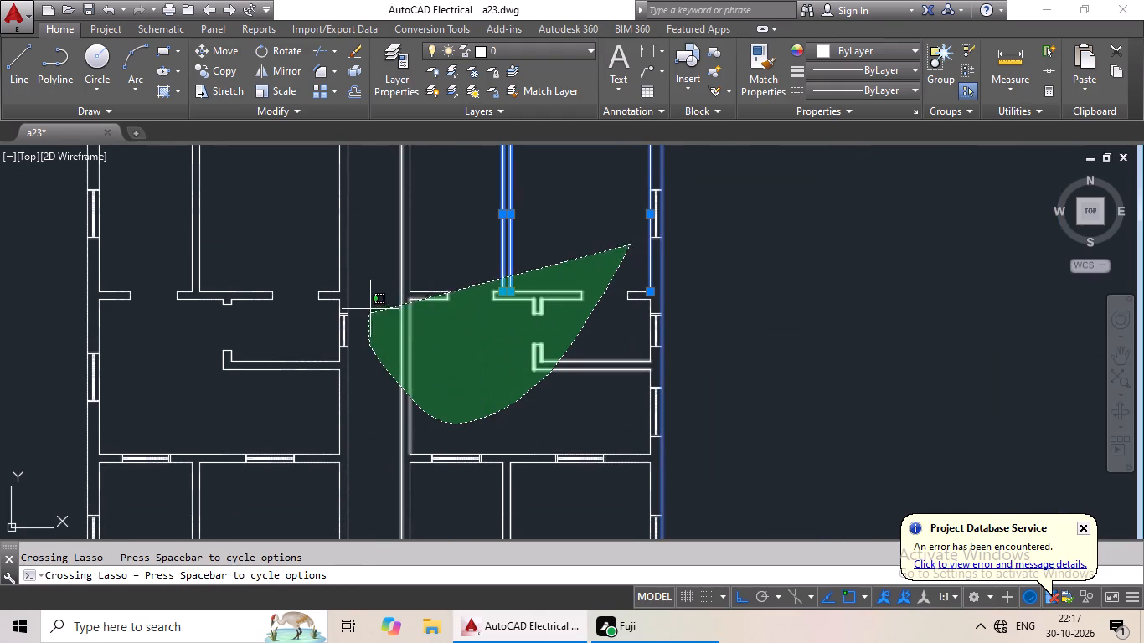
left_click_drag(370, 309, 376, 281)
left_click_drag(617, 275, 620, 394)
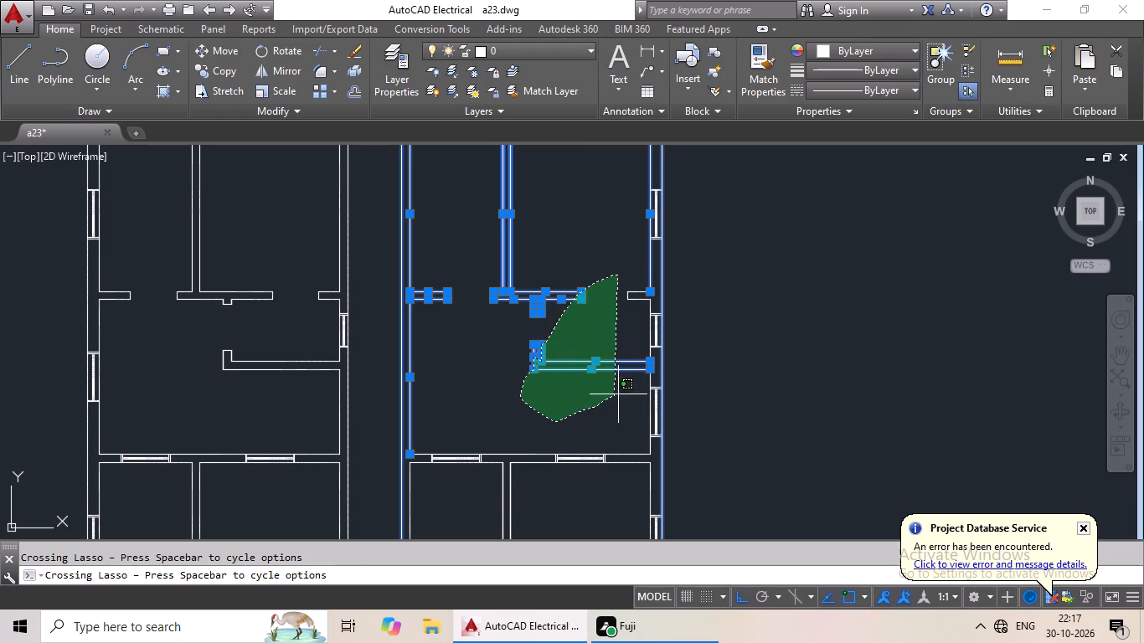
left_click_drag(620, 394, 624, 391)
scroll(636, 306, "up", 3)
left_click_drag(603, 222, 569, 257)
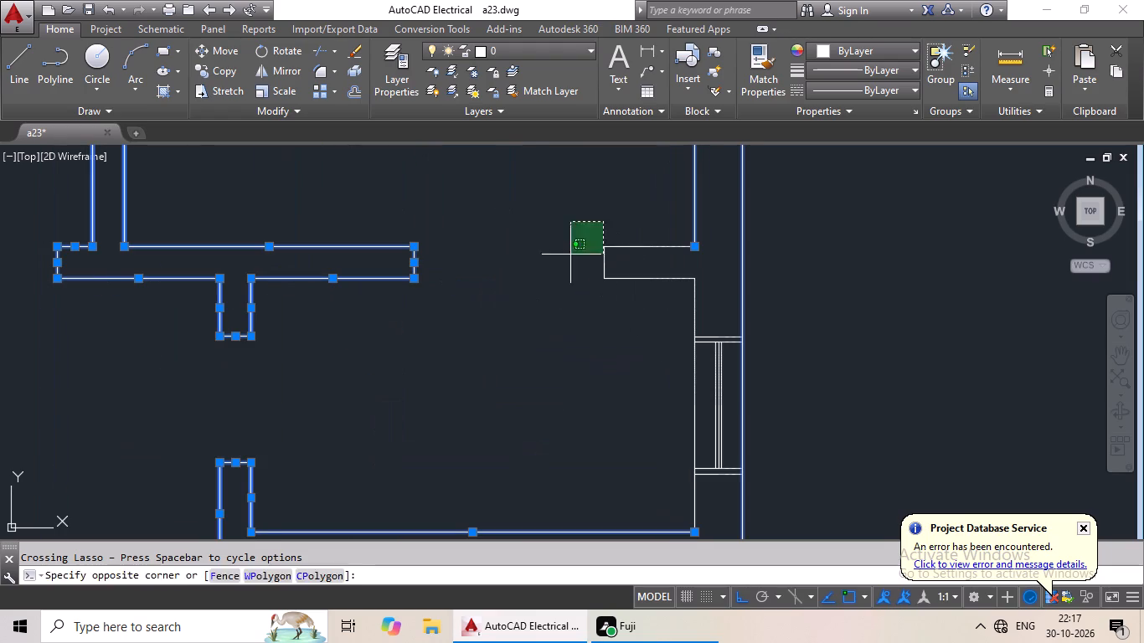
left_click_drag(569, 257, 676, 286)
left_click_drag(805, 279, 569, 329)
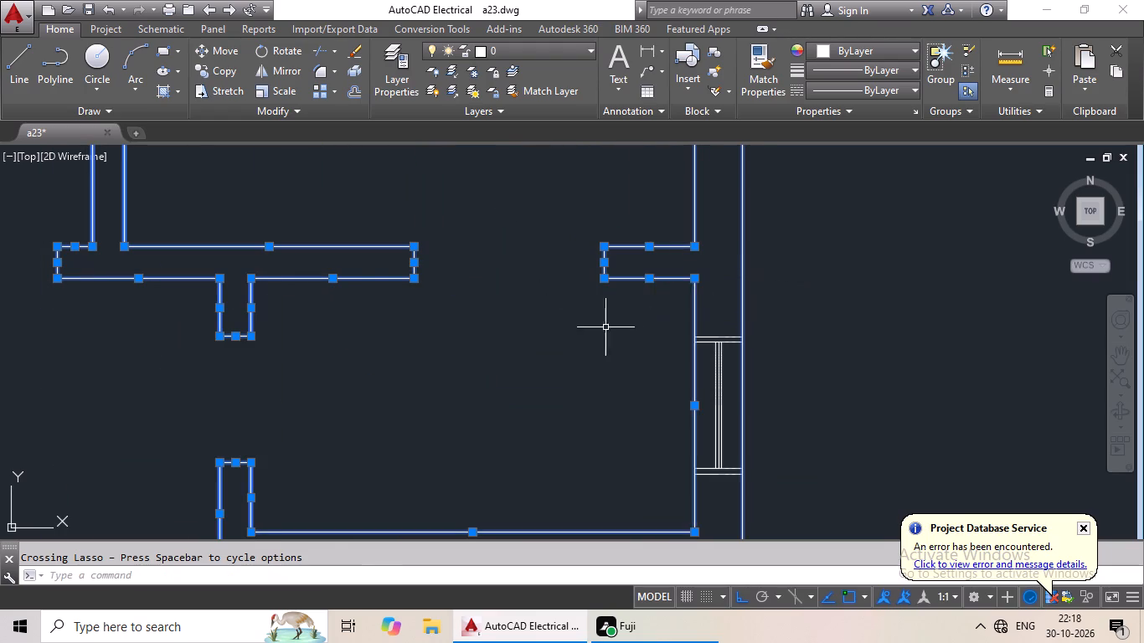
Add the dividing wall lines between the first and second right-hand units, the second unit's partition and the adjoining right inner lines.
scroll(616, 327, "down", 3)
middle_click_drag(569, 348, 649, 236)
scroll(585, 355, "up", 3)
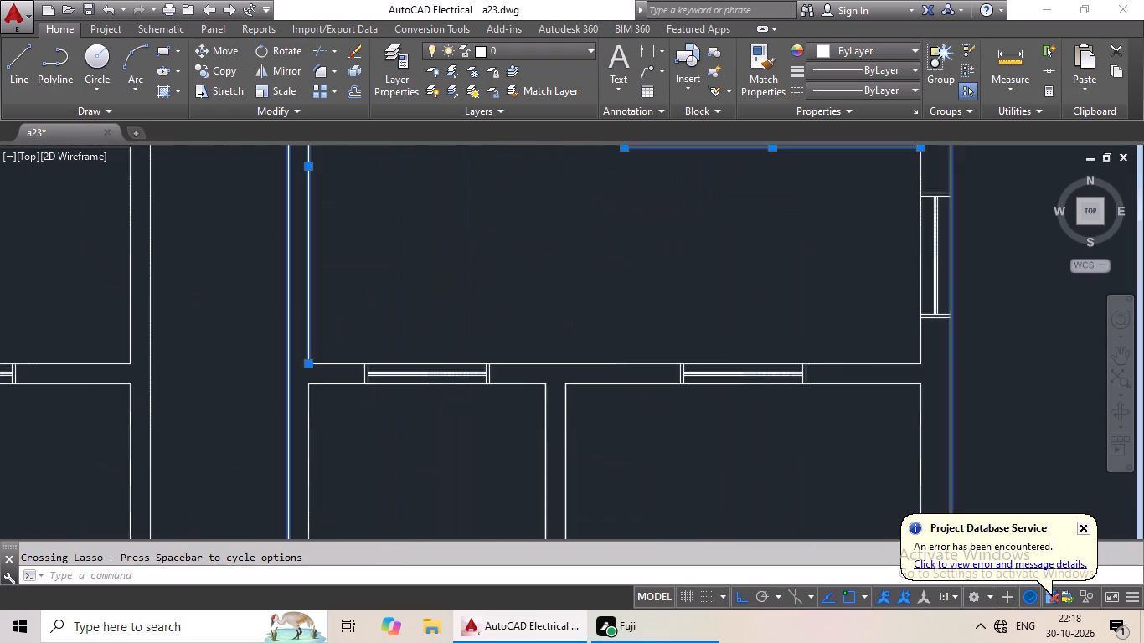
left_click_drag(649, 273, 408, 522)
left_click_drag(539, 332, 481, 426)
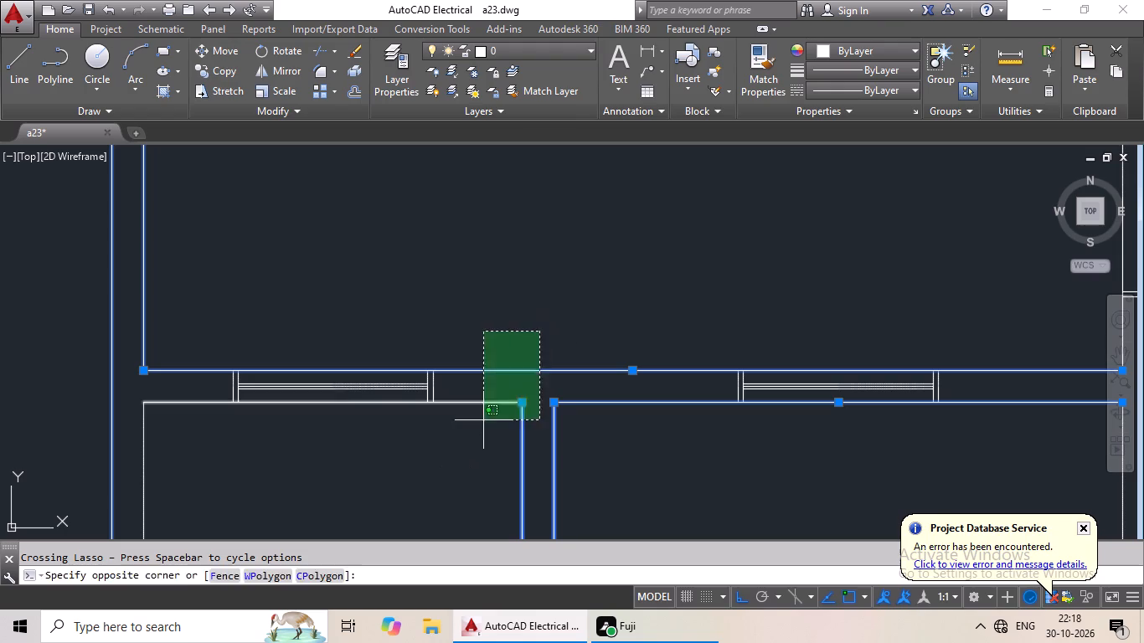
left_click_drag(481, 426, 446, 488)
scroll(628, 482, "down", 1)
middle_click_drag(628, 478, 451, 363)
left_click_drag(861, 321, 647, 385)
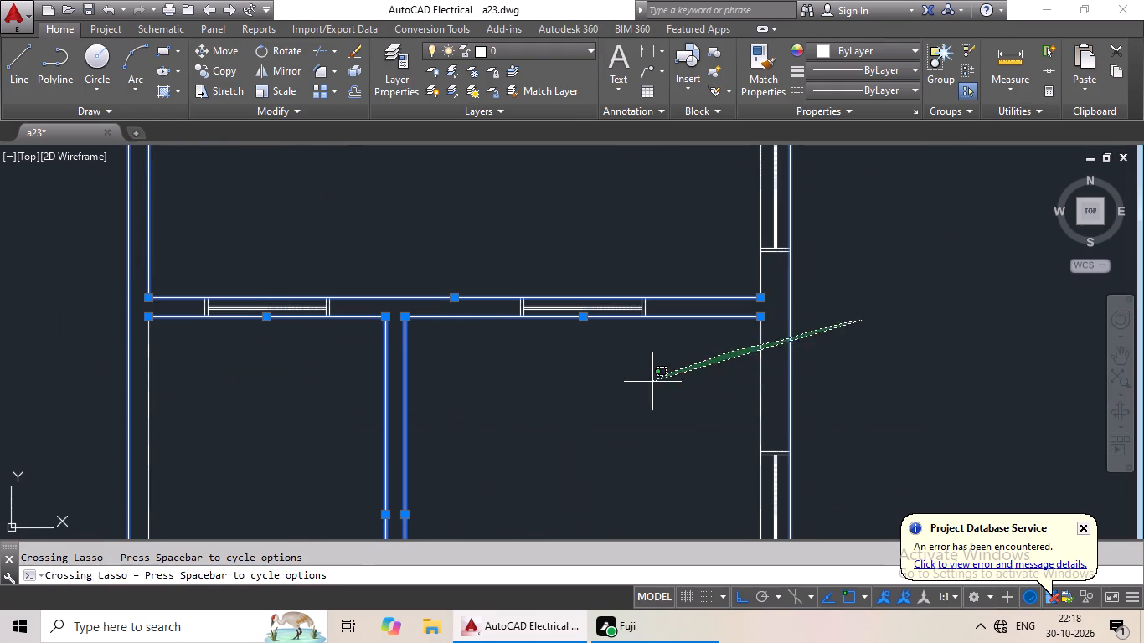
left_click_drag(647, 385, 642, 392)
left_click_drag(850, 280, 671, 269)
Add the second right-hand unit's hall-side inner lines, door walls and stubs and L-shaped wall to the selection.
scroll(739, 264, "down", 2)
middle_click_drag(670, 349, 672, 347)
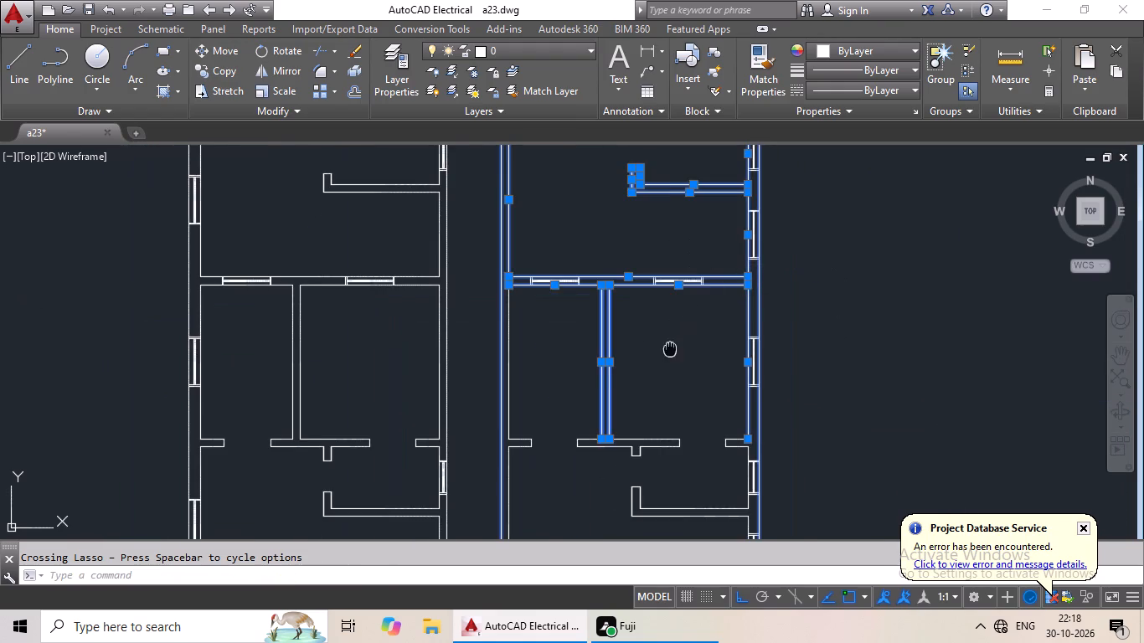
middle_click_drag(672, 347, 709, 254)
left_click_drag(740, 264, 529, 316)
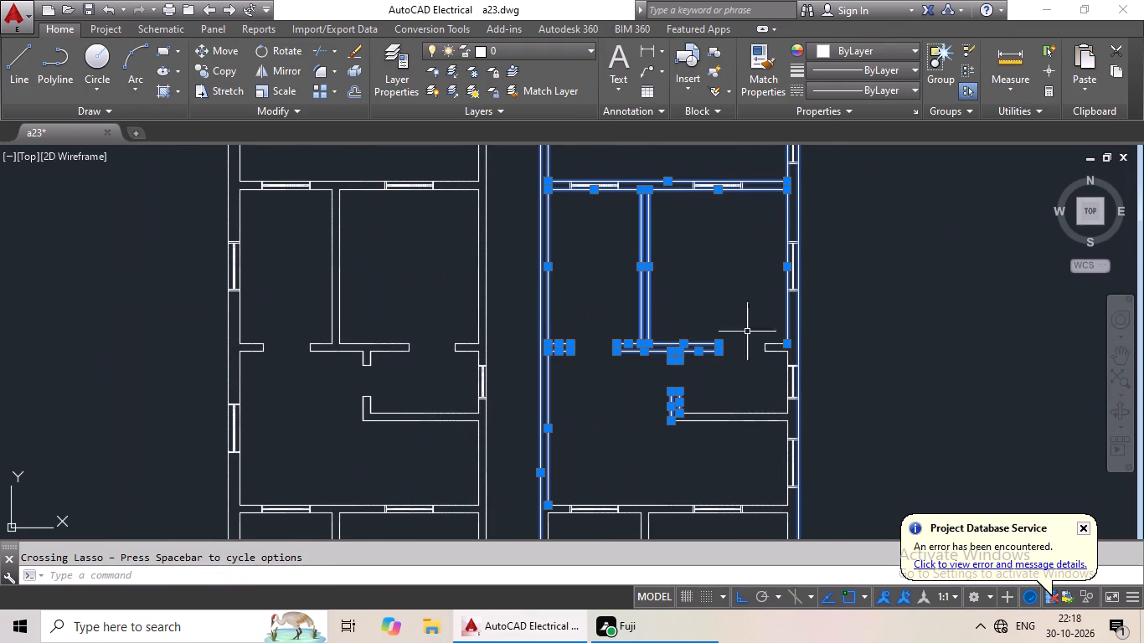
scroll(747, 341, "up", 1)
left_click_drag(801, 306, 807, 360)
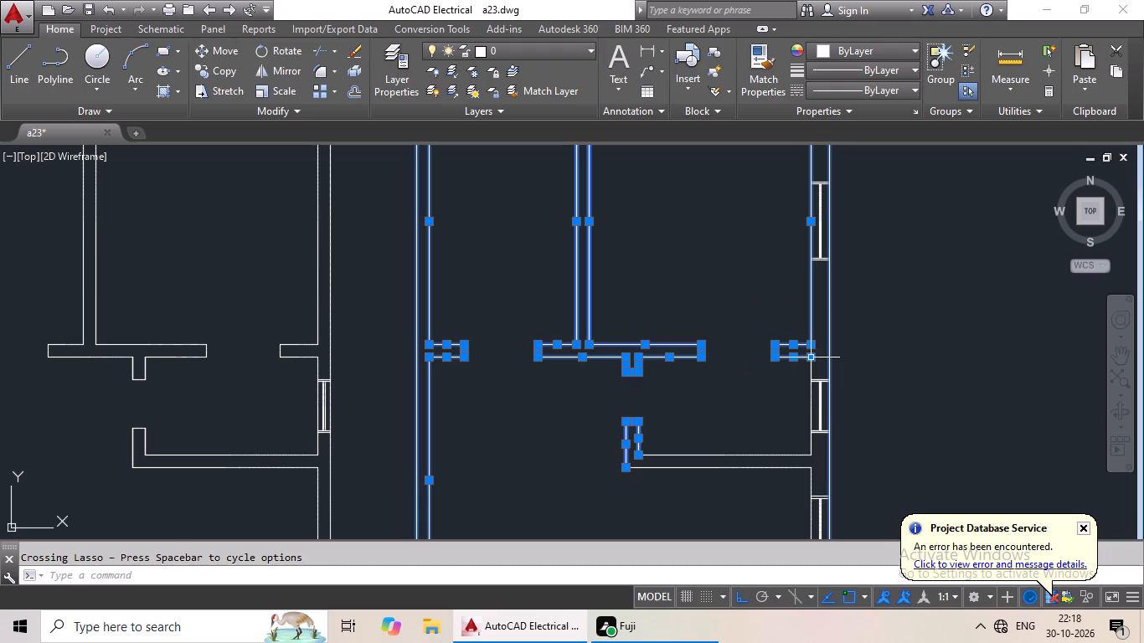
middle_click_drag(702, 414, 673, 287)
left_click_drag(701, 276, 536, 414)
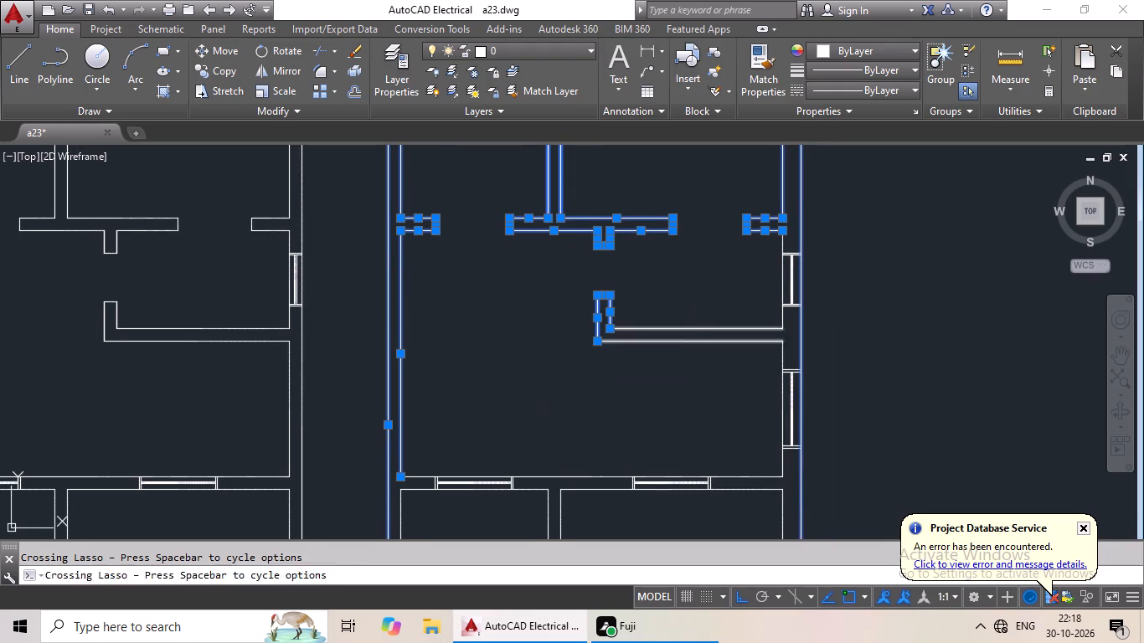
Add the second left-hand unit's L-shaped wall and the hall-side wall lines down to the third left-hand unit, without the windows.
middle_click_drag(619, 408, 872, 361)
left_click_drag(620, 312, 282, 285)
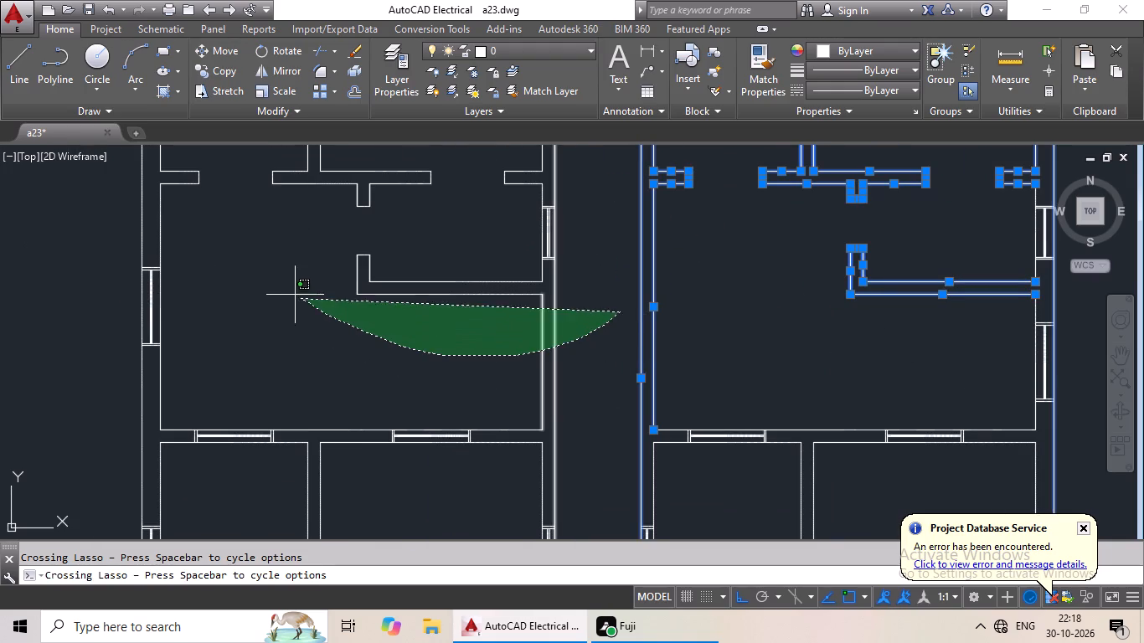
left_click_drag(282, 285, 264, 252)
left_click_drag(396, 245, 444, 346)
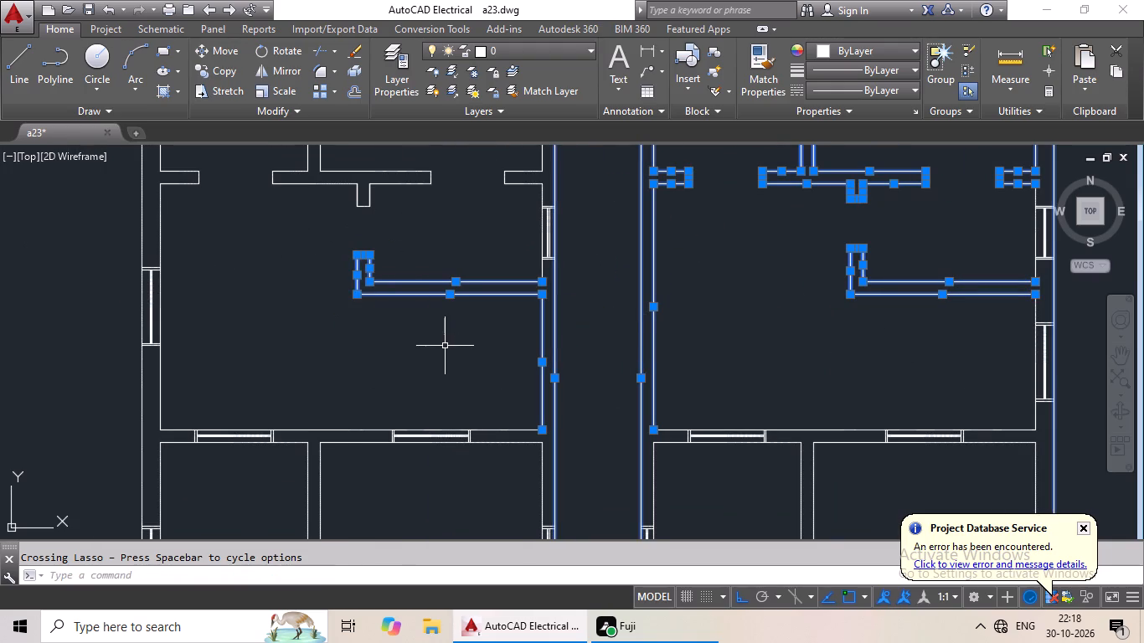
middle_click_drag(448, 349, 442, 276)
scroll(590, 405, "up", 1)
left_click_drag(591, 372, 391, 421)
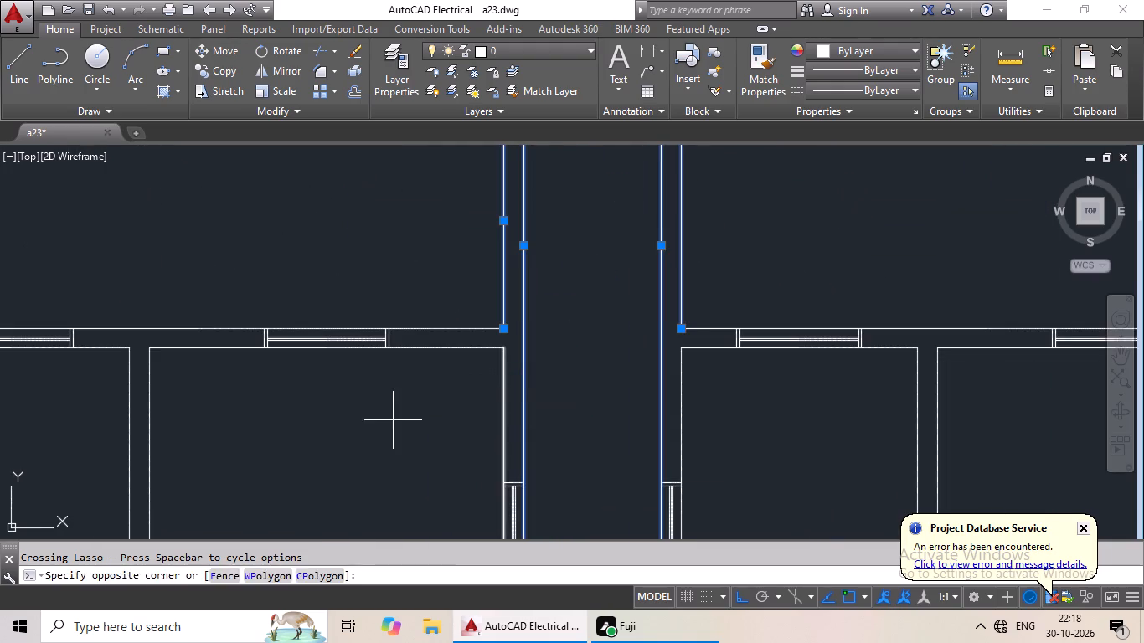
left_click_drag(391, 421, 389, 423)
Add the dividing wall lines above the third right-hand unit and its hall-side inner line, partition and right inner line, without the windows.
left_click_drag(705, 295, 666, 475)
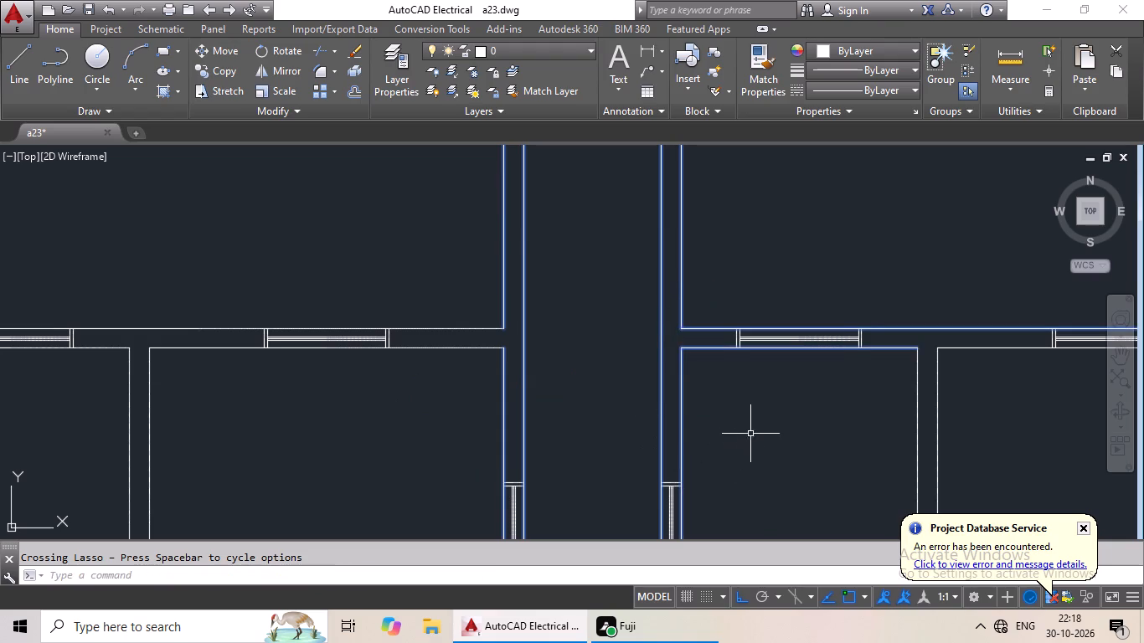
middle_click_drag(739, 428, 423, 374)
left_click_drag(684, 342, 482, 416)
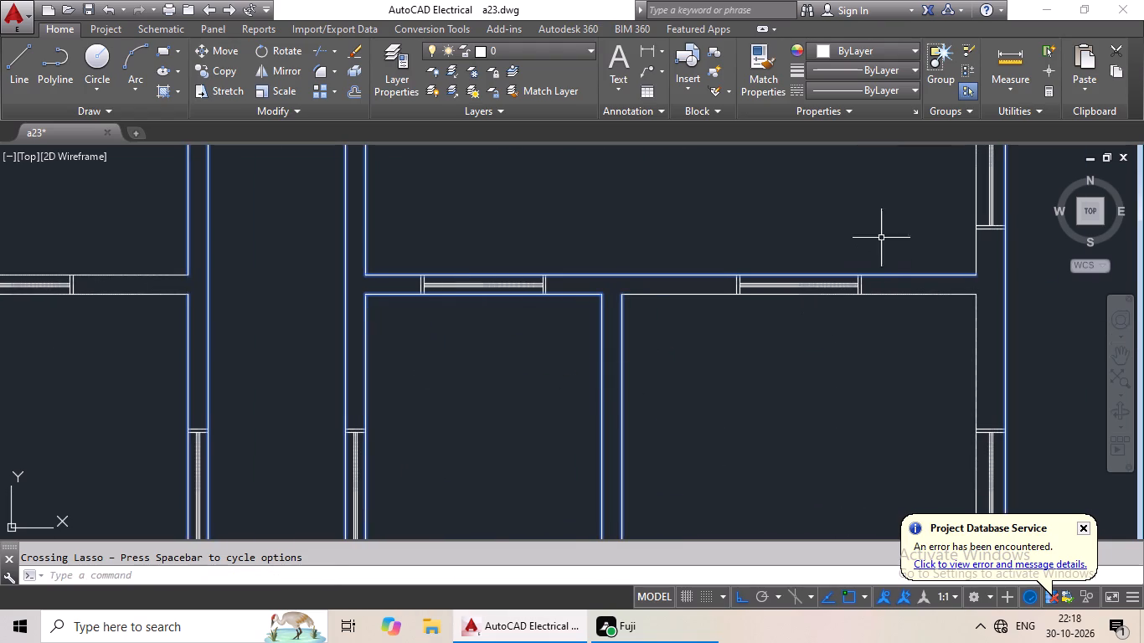
left_click_drag(897, 229, 851, 395)
left_click_drag(1041, 297, 851, 409)
middle_click_drag(860, 384, 795, 422)
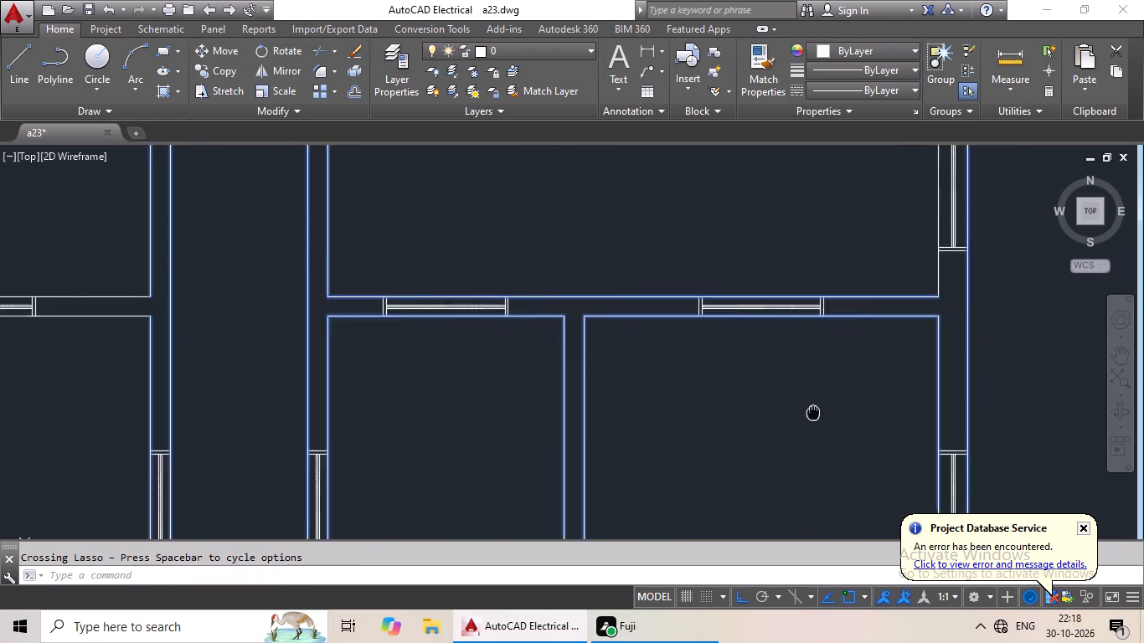
middle_click_drag(795, 422, 714, 472)
Add the second right-hand unit's right inner wall lines above and below its L-shaped wall to the selection, leaving out the windows.
left_click_drag(909, 348, 693, 328)
scroll(774, 321, "down", 2)
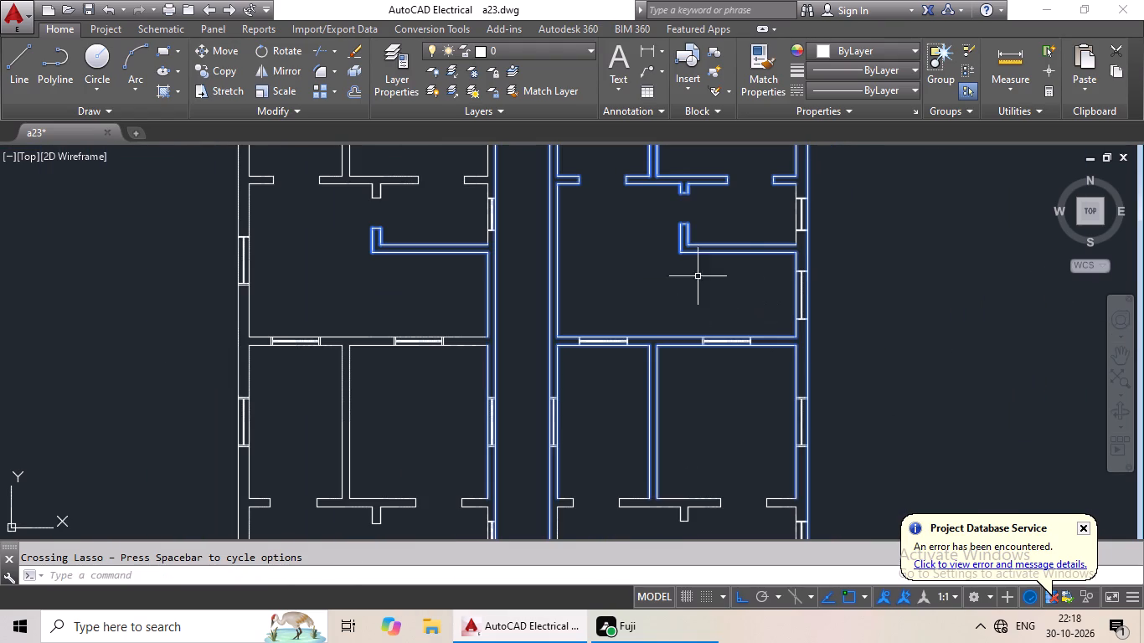
scroll(751, 214, "up", 3)
left_click_drag(1049, 311, 974, 311)
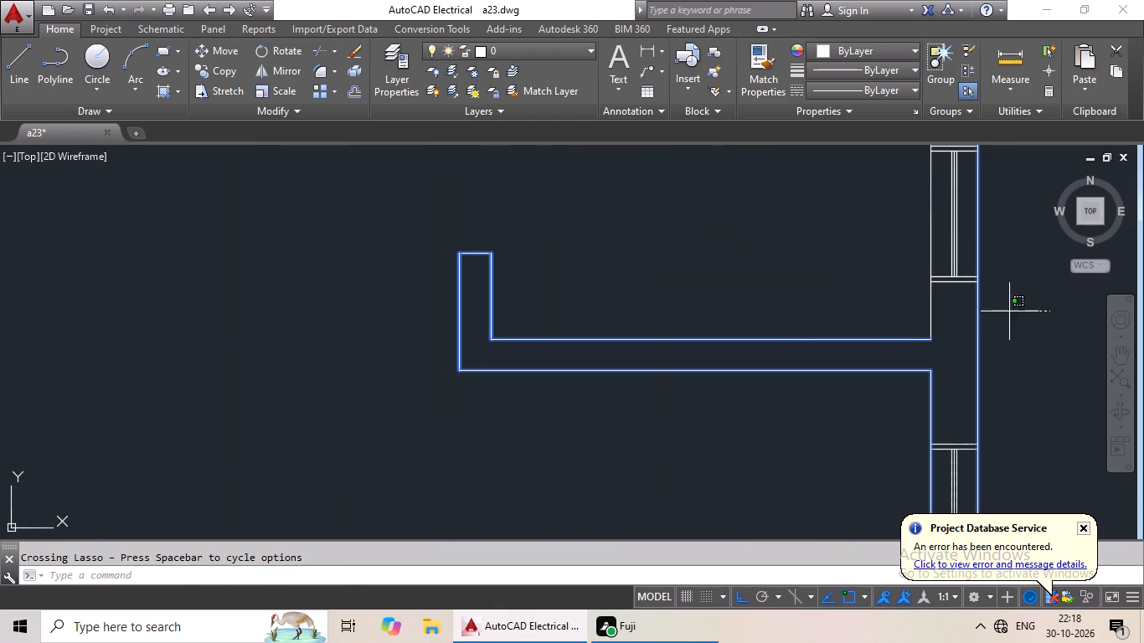
left_click_drag(974, 311, 802, 311)
Add the second left-hand unit's hall-side inner line beside the window and its right door-side stub to the selection.
scroll(813, 312, "down", 3)
middle_click_drag(694, 349, 771, 306)
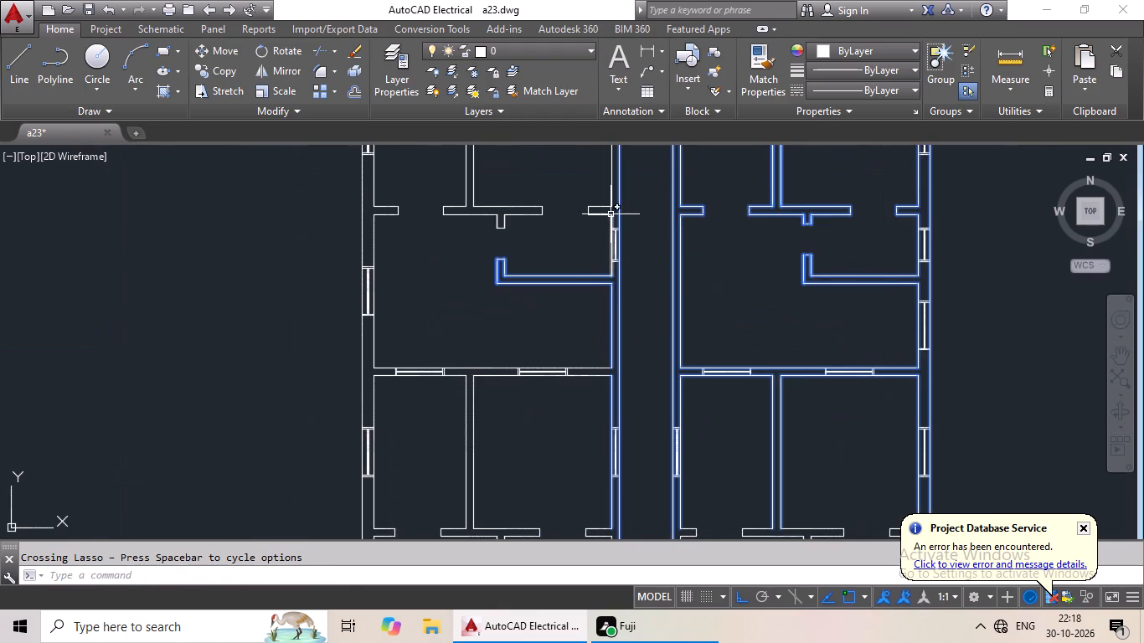
scroll(611, 214, "up", 4)
left_click_drag(731, 194, 537, 280)
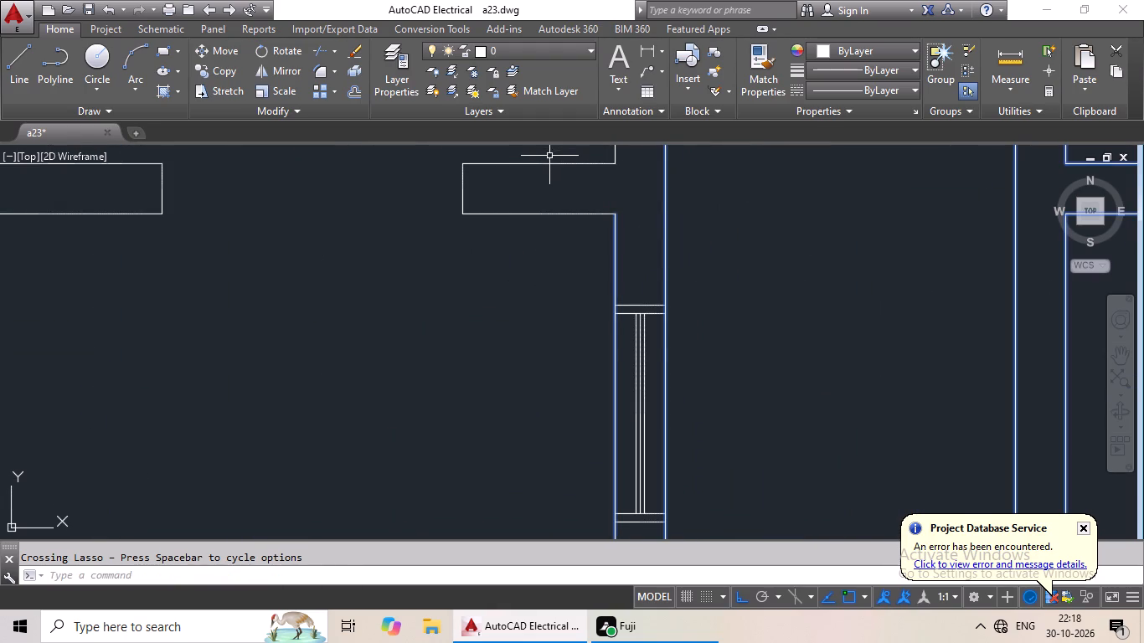
middle_click_drag(545, 165, 513, 244)
left_click_drag(524, 184, 521, 337)
Add the second left-hand unit's T-shaped door wall, partition, left door-side stub and left wall lines to the selection, without the windows.
scroll(725, 243, "down", 2)
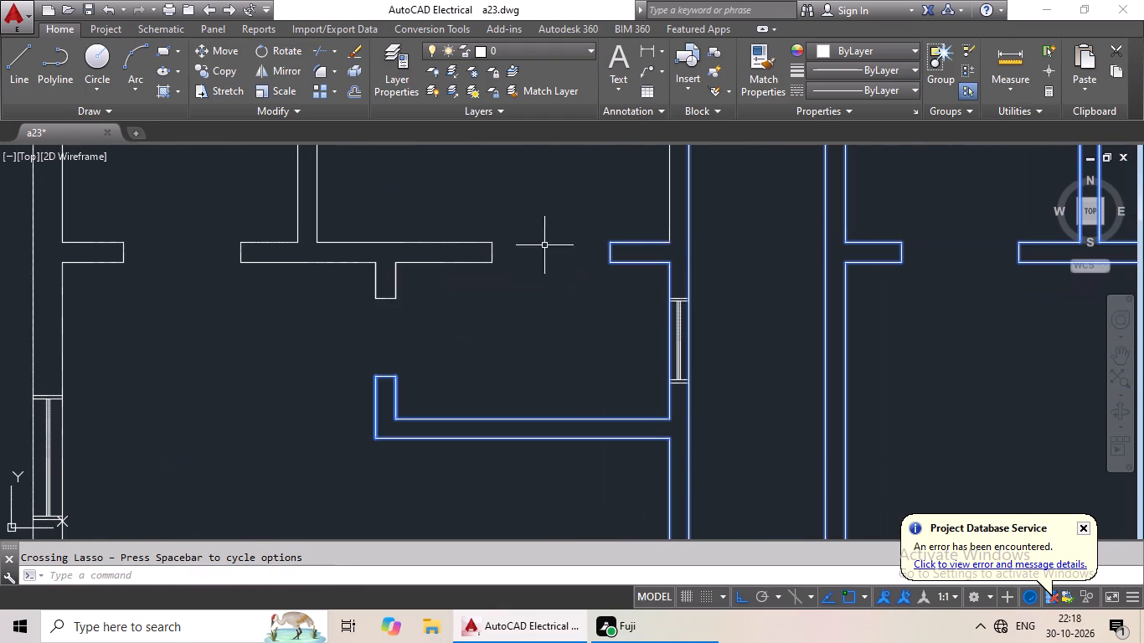
left_click_drag(553, 216, 201, 226)
scroll(306, 260, "down", 2)
middle_click_drag(388, 270, 376, 293)
scroll(253, 243, "up", 2)
left_click_drag(253, 243, 15, 359)
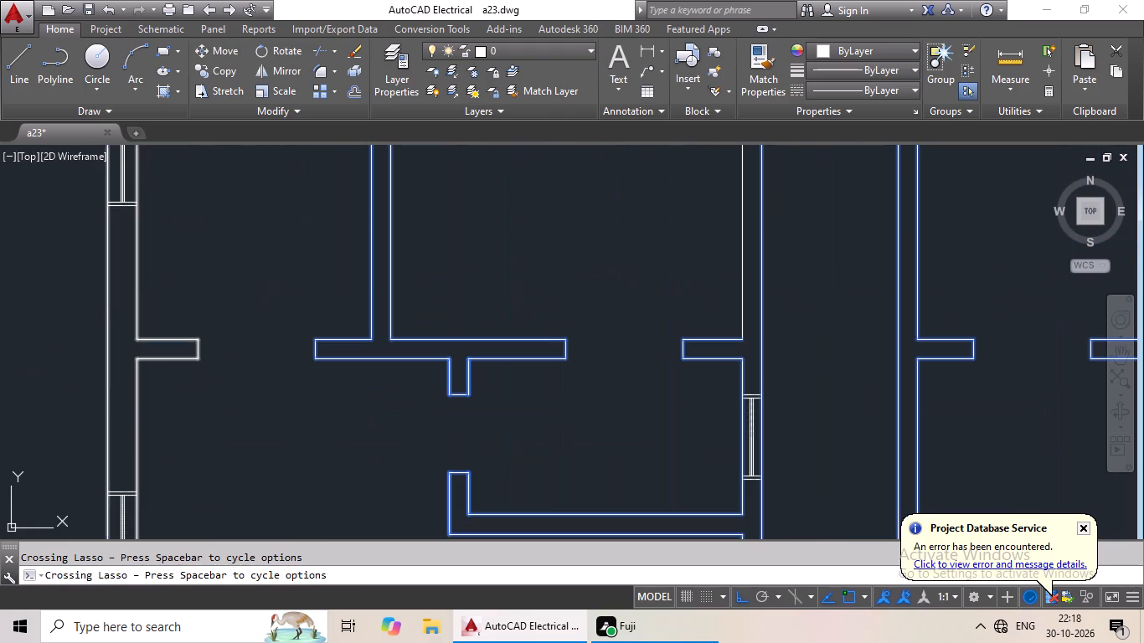
Add the dividing wall lines between the second and third left-hand units and the third unit's partition to the selection, without the windows.
scroll(262, 307, "down", 2)
middle_click_drag(268, 305, 307, 176)
scroll(330, 378, "up", 3)
left_click_drag(415, 220, 379, 282)
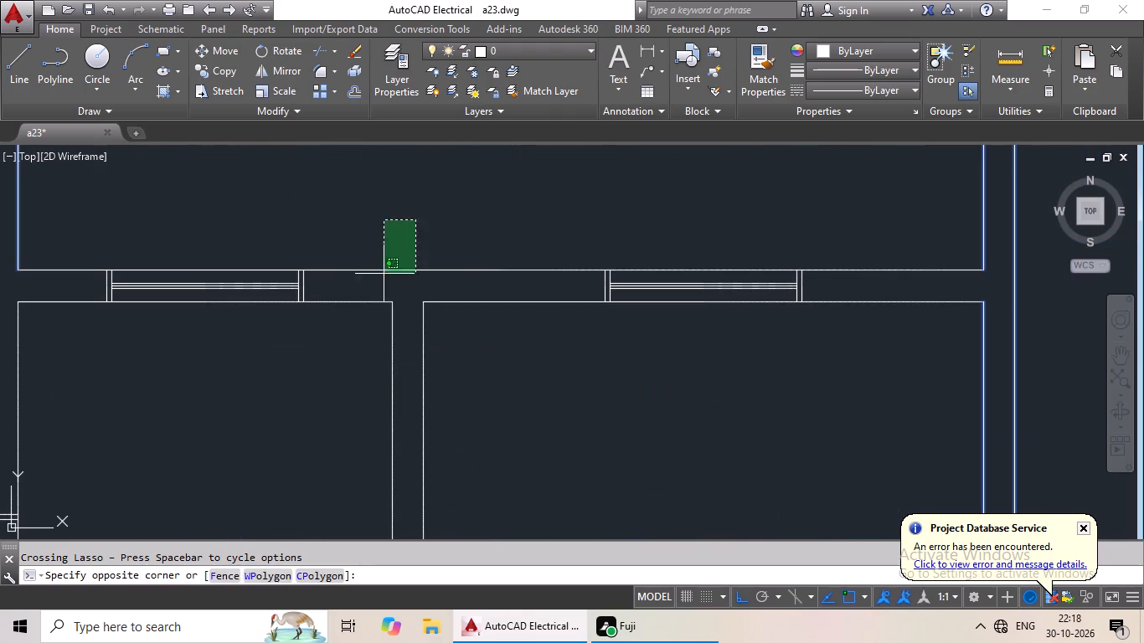
left_click_drag(379, 282, 323, 395)
left_click_drag(622, 368, 268, 446)
left_click_drag(447, 241, 465, 295)
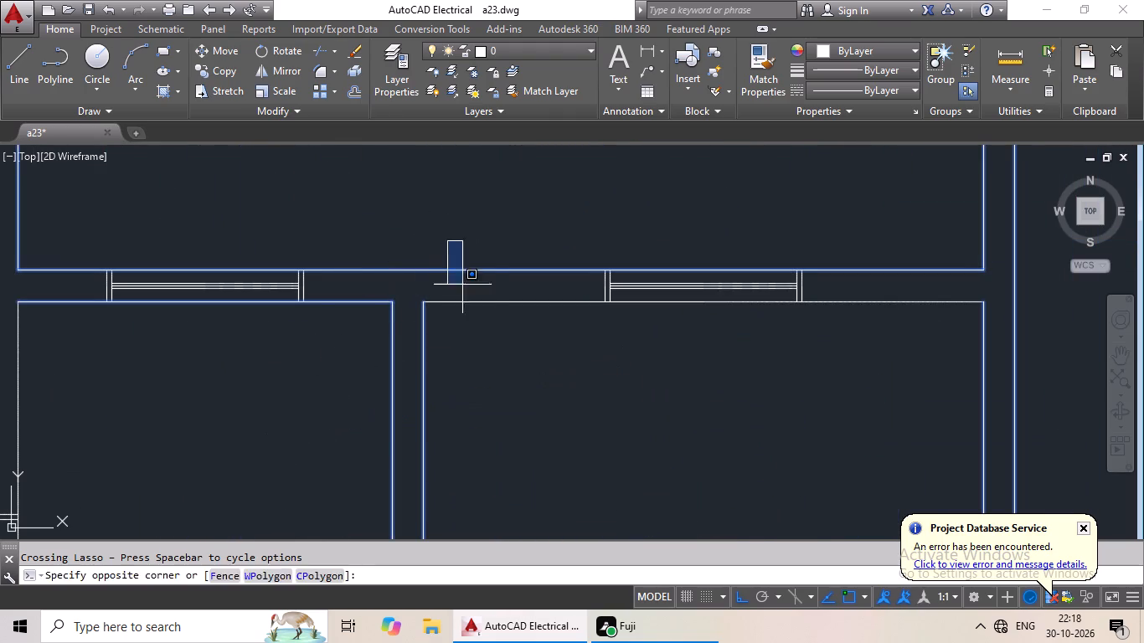
left_click_drag(465, 295, 504, 402)
left_click_drag(540, 245, 460, 420)
scroll(542, 388, "down", 2)
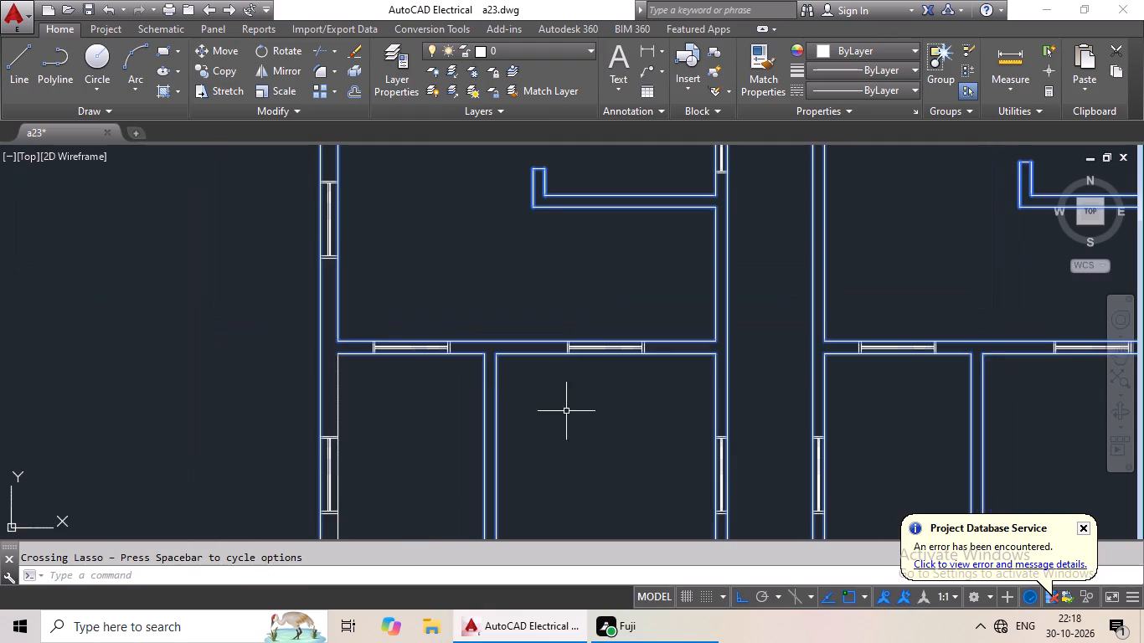
Add the third left-hand unit's left inner wall line above its window to the selection.
middle_click_drag(564, 435, 620, 335)
scroll(404, 299, "up", 2)
left_click_drag(487, 277, 239, 311)
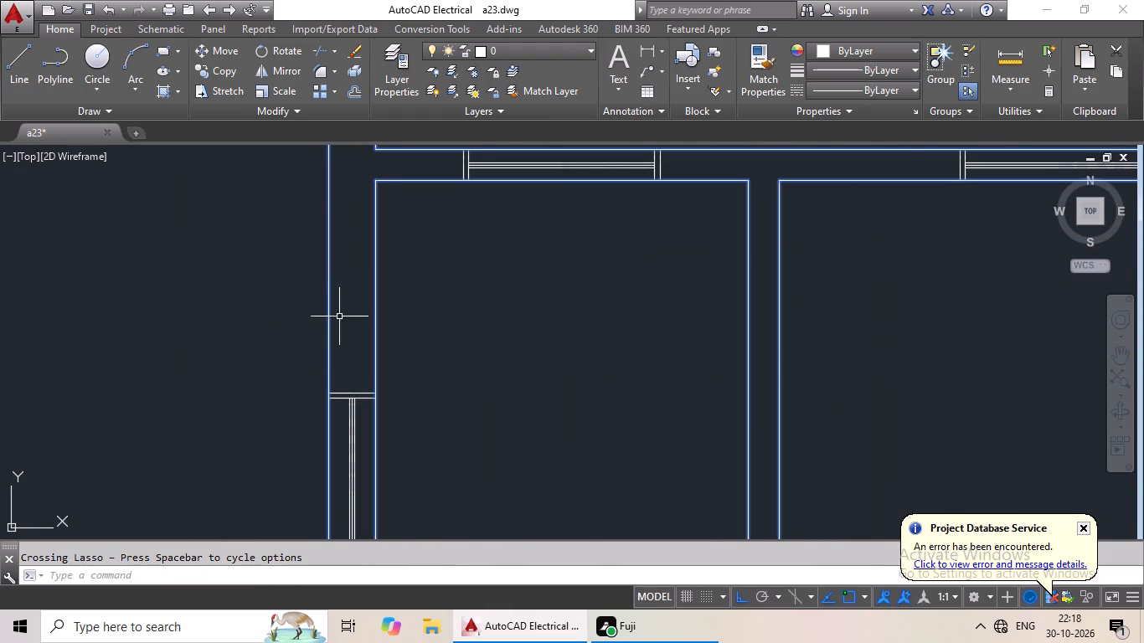
Add the second left-hand unit's hall-side inner line above its right door-side stub to the selection.
scroll(404, 358, "down", 3)
middle_click_drag(461, 222, 384, 337)
scroll(492, 250, "up", 4)
scroll(522, 287, "down", 1)
middle_click_drag(544, 282, 534, 291)
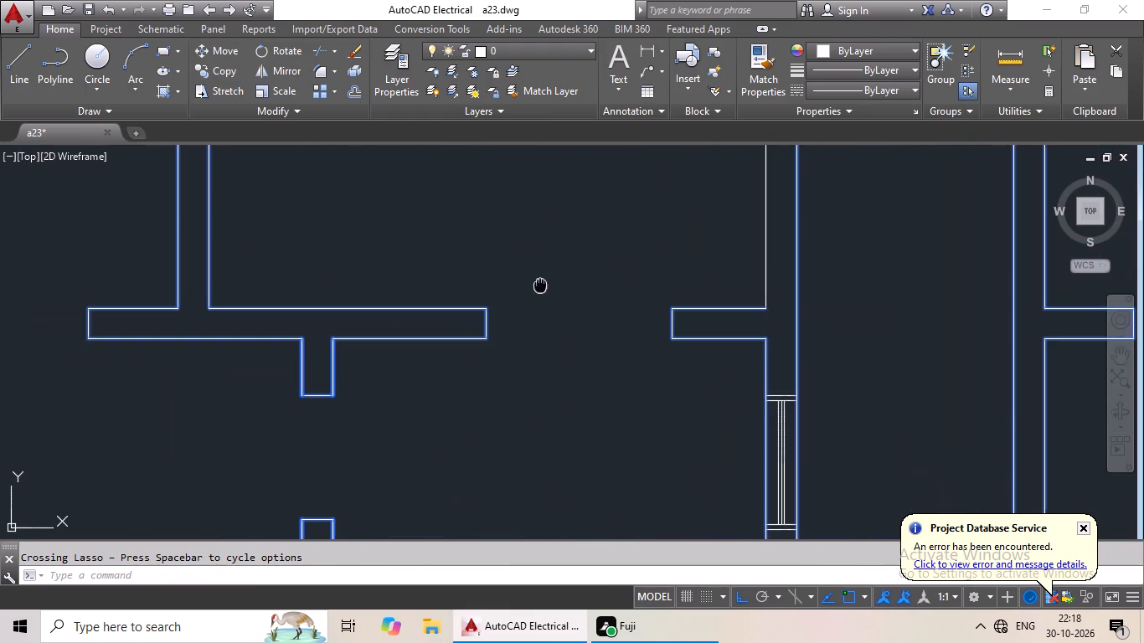
middle_click_drag(534, 291, 413, 399)
left_click_drag(725, 258, 429, 342)
left_click(507, 316)
Add the dividing wall lines between the first and second left-hand units and the first unit's left inner line to the selection, without the windows.
scroll(533, 277, "down", 4)
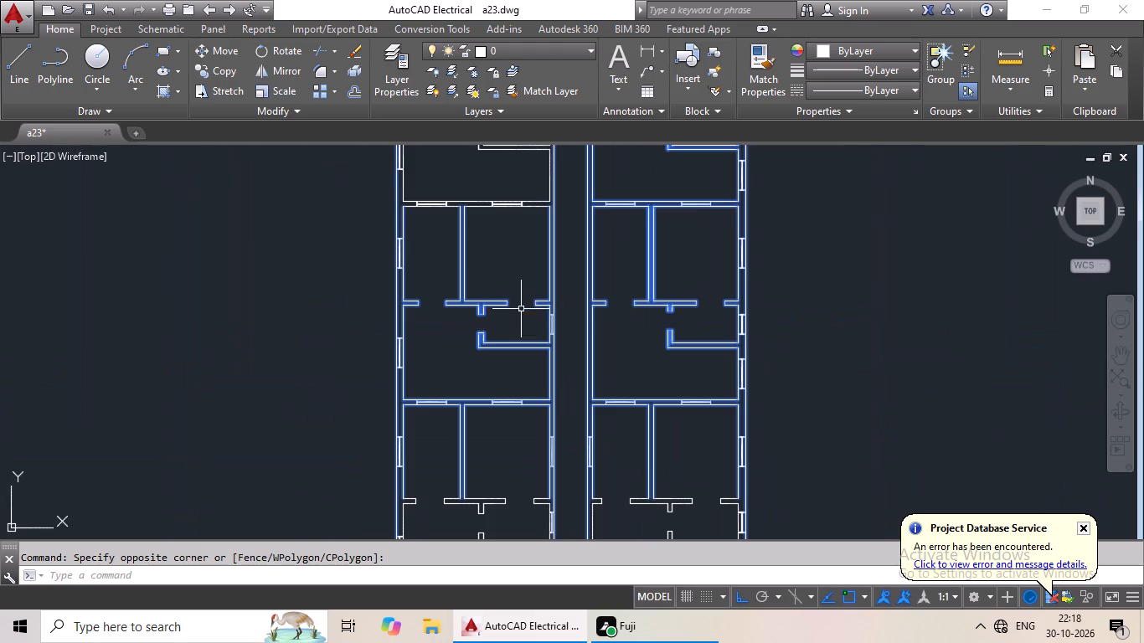
middle_click_drag(436, 231, 413, 342)
scroll(459, 317, "up", 5)
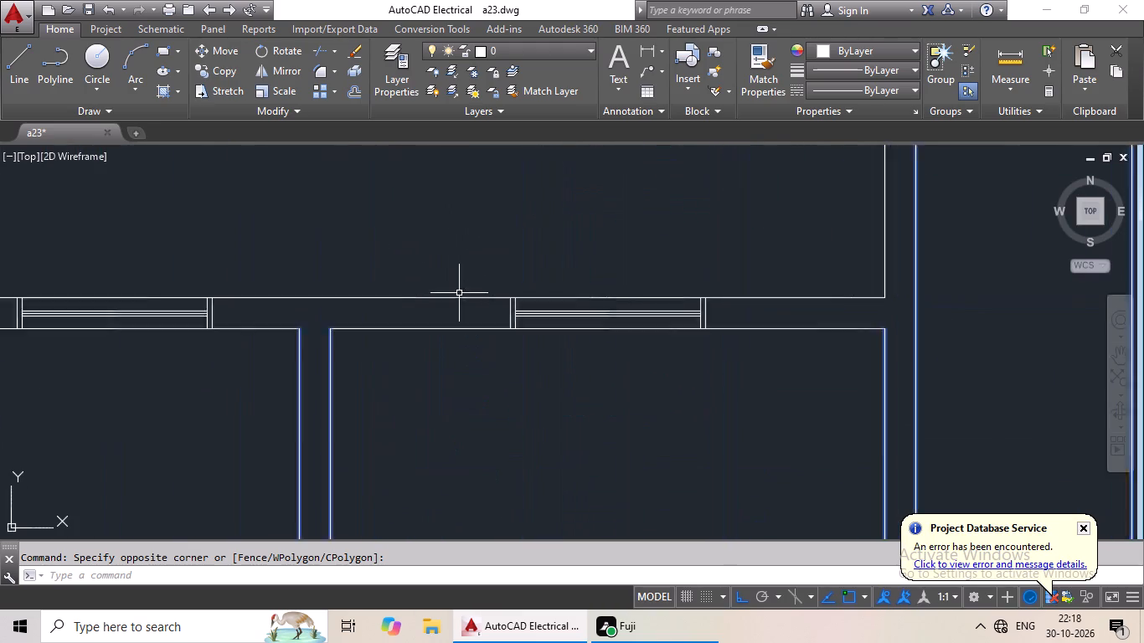
scroll(459, 293, "up", 1)
left_click_drag(466, 273, 398, 459)
scroll(436, 421, "down", 3)
middle_click_drag(450, 435, 542, 395)
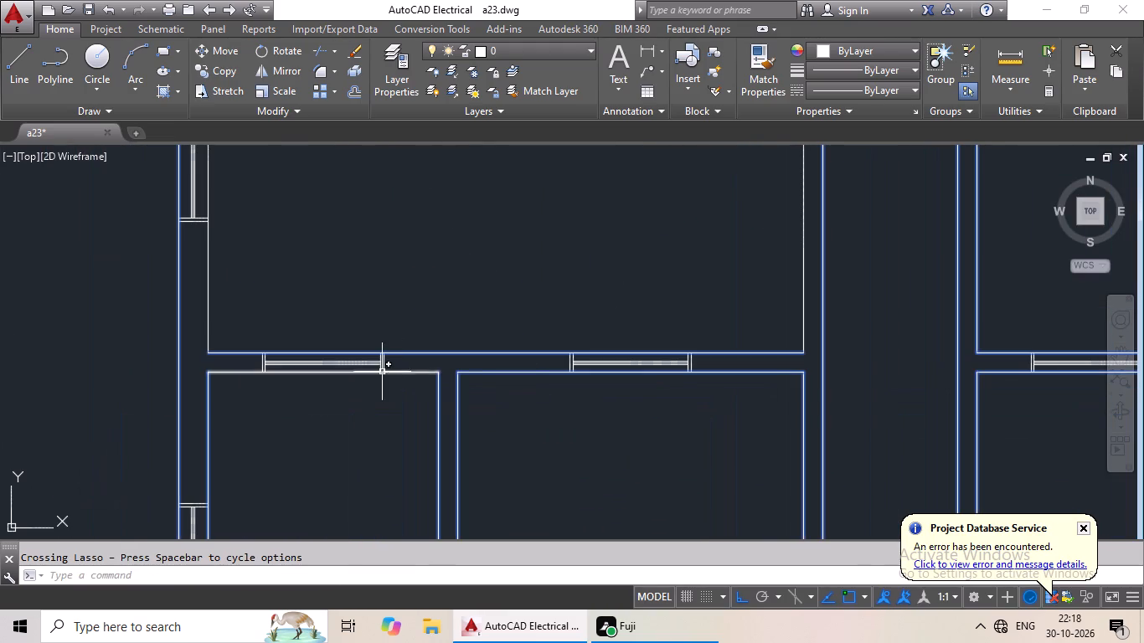
left_click_drag(423, 324, 375, 476)
left_click_drag(383, 270, 60, 345)
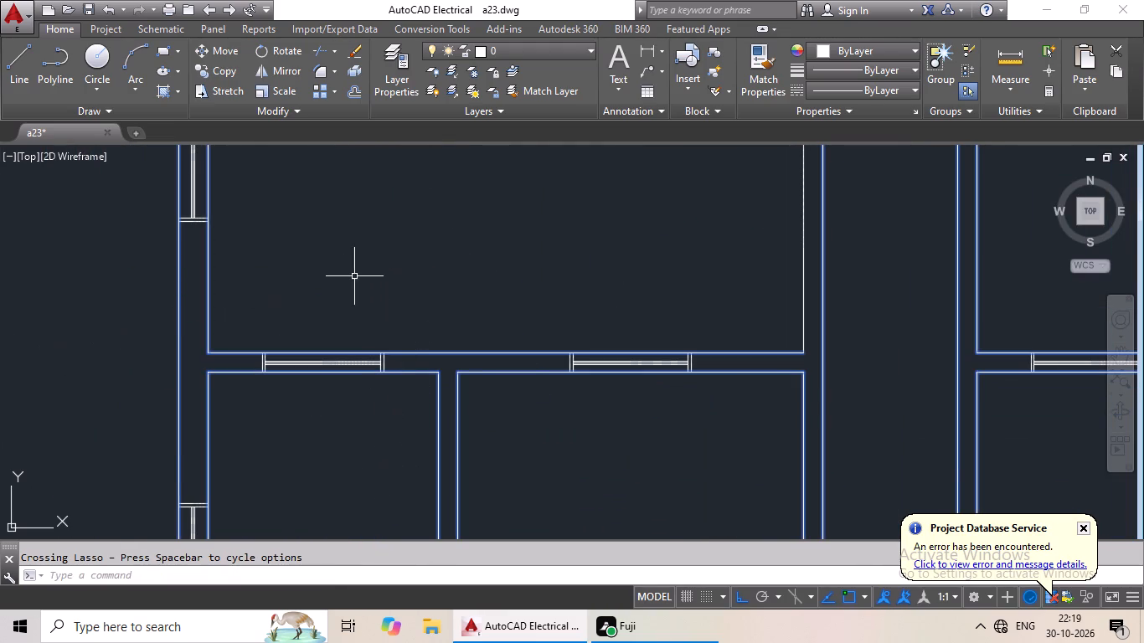
Add the first left-hand unit's L-shaped wall and the hall-side inner line below it to the selection.
middle_click_drag(337, 280, 47, 375)
left_click_drag(581, 323, 372, 385)
left_click_drag(386, 357, 386, 369)
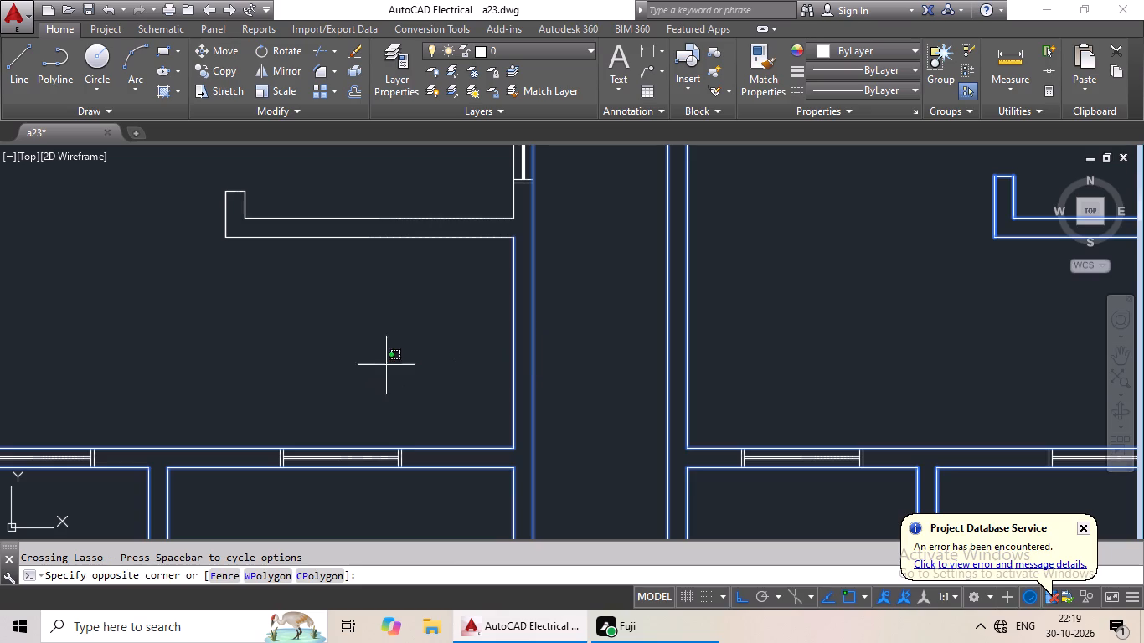
left_click_drag(386, 369, 379, 450)
middle_click_drag(411, 351, 396, 430)
left_click_drag(377, 260, 132, 273)
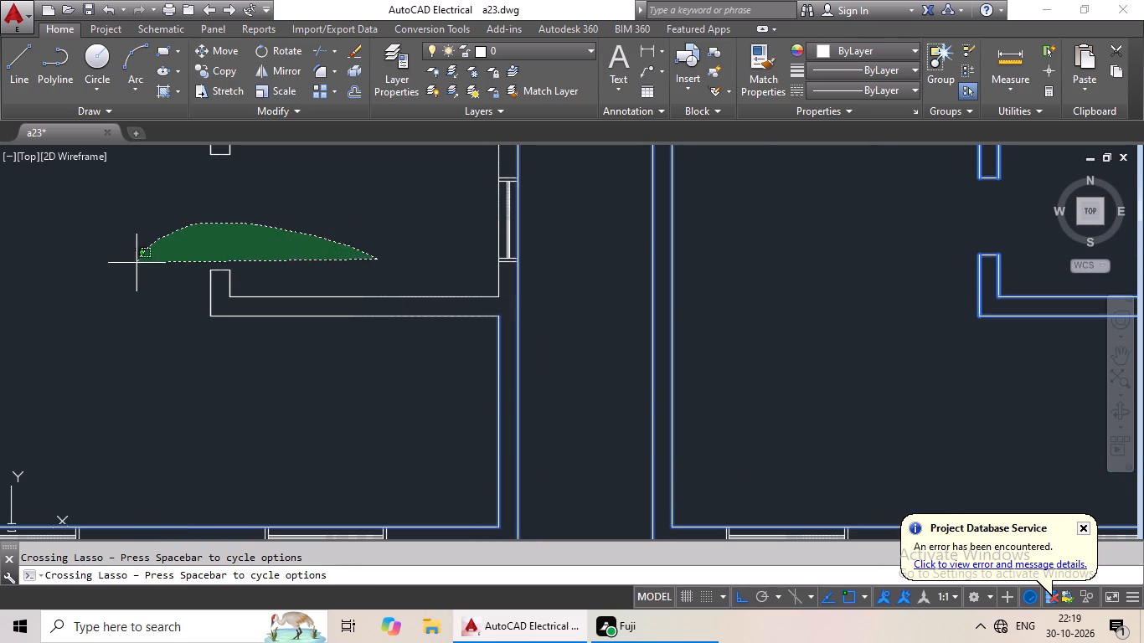
left_click_drag(132, 273, 381, 346)
Add the first left-hand unit's hall-side inner lines beside the window and above it, plus the right door-side stub, to the selection.
middle_click_drag(390, 345, 392, 496)
scroll(523, 310, "up", 3)
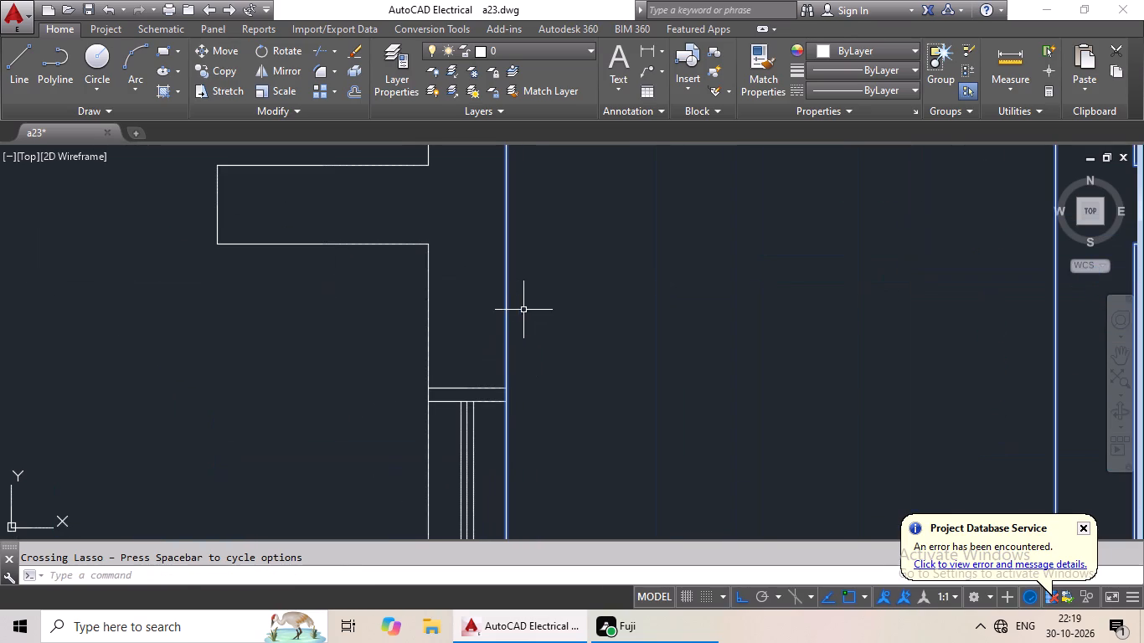
left_click_drag(581, 290, 257, 373)
middle_click_drag(262, 368, 240, 485)
left_click_drag(283, 241, 113, 318)
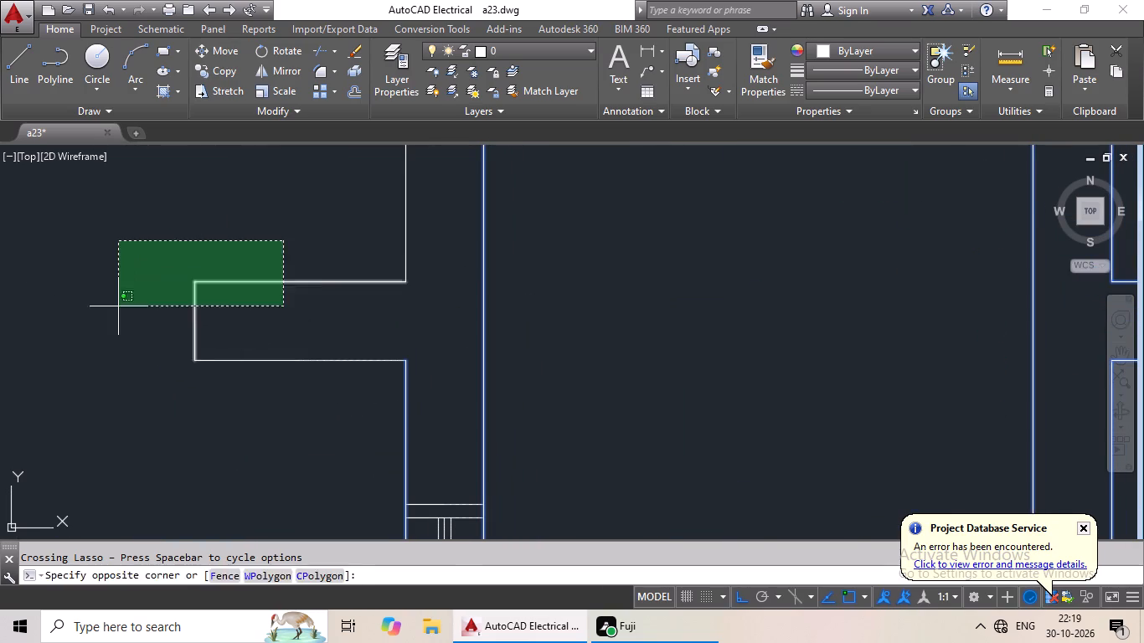
left_click_drag(113, 318, 451, 414)
left_click_drag(614, 293, 285, 219)
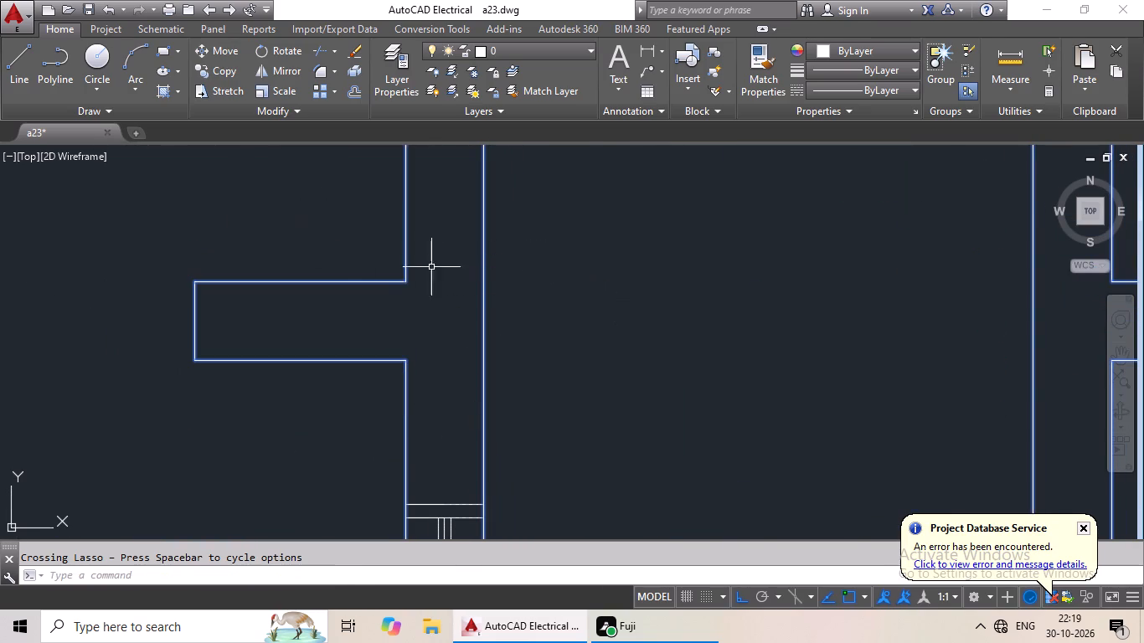
Add the first left-hand unit's T-shaped door wall, partition, left door-side stub and upper left inner wall line to the selection.
scroll(446, 275, "down", 3)
middle_click_drag(296, 268, 520, 270)
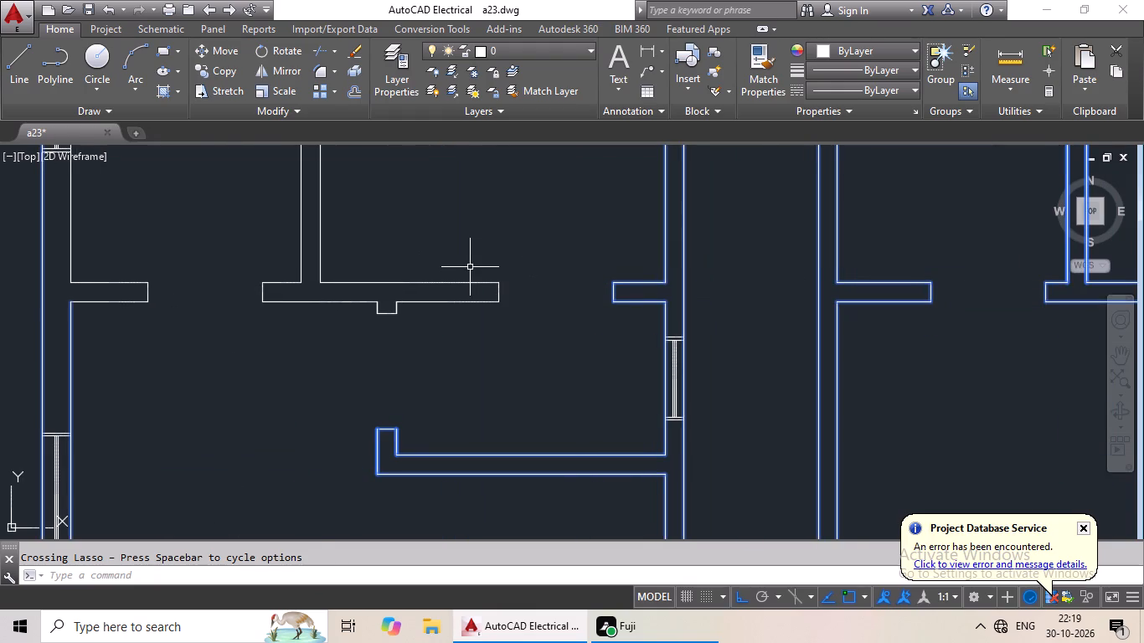
scroll(470, 267, "up", 1)
left_click_drag(557, 238, 5, 249)
middle_click_drag(106, 276, 111, 277)
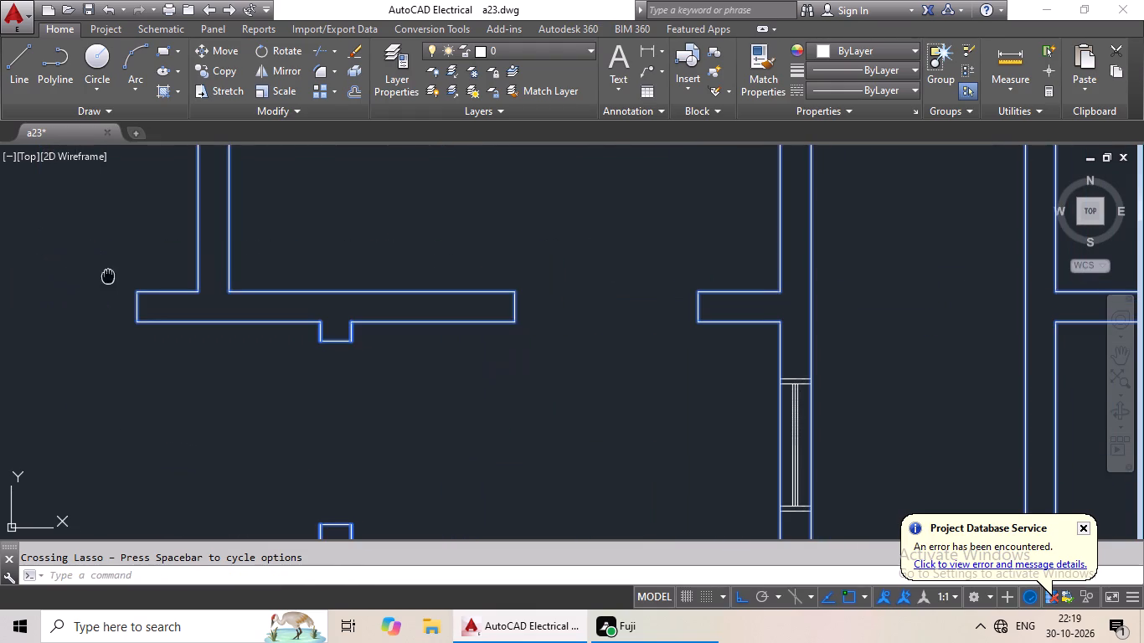
middle_click_drag(111, 277, 632, 253)
left_click_drag(590, 235, 254, 241)
Add the top exterior wall's inner lines over the left-hand rooms, the hall and the right-hand unit's first room to the selection, without the windows.
scroll(446, 245, "down", 3)
middle_click_drag(490, 244, 333, 371)
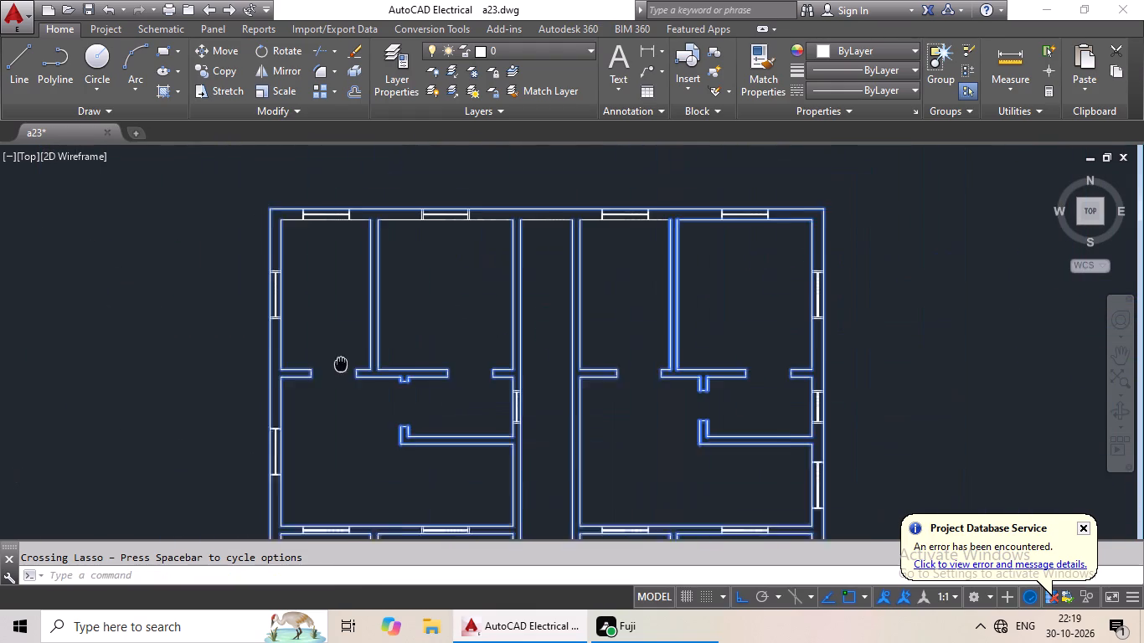
middle_click_drag(333, 371, 329, 375)
scroll(354, 246, "up", 4)
middle_click_drag(398, 231, 434, 416)
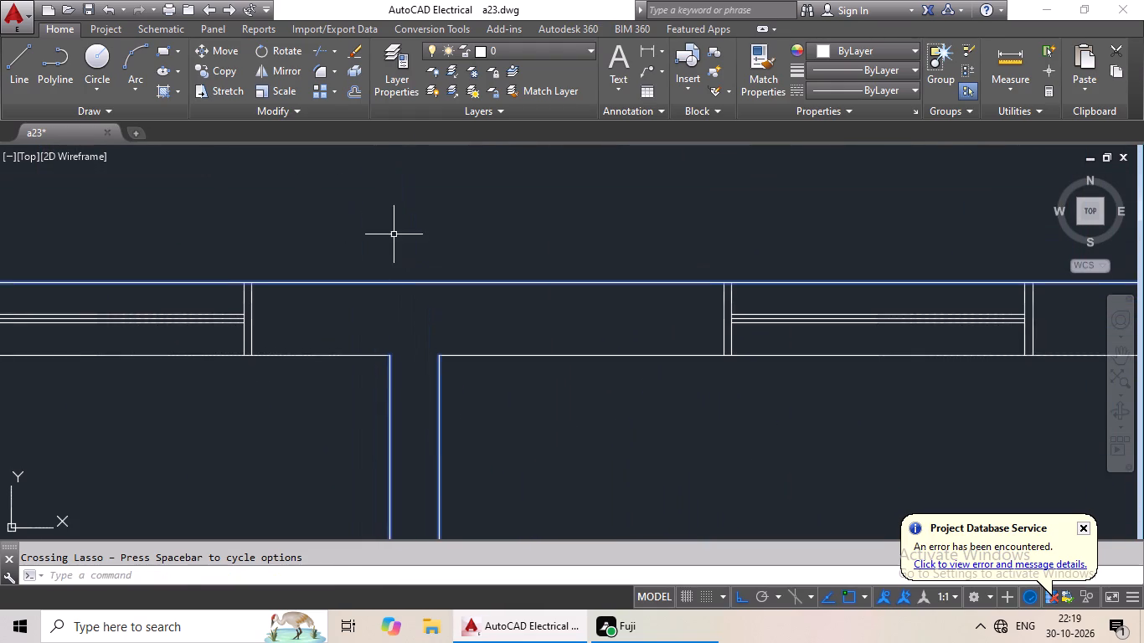
left_click_drag(394, 234, 283, 460)
left_click_drag(611, 259, 478, 523)
scroll(576, 473, "down", 2)
middle_click_drag(575, 471, 157, 363)
left_click_drag(569, 245, 521, 388)
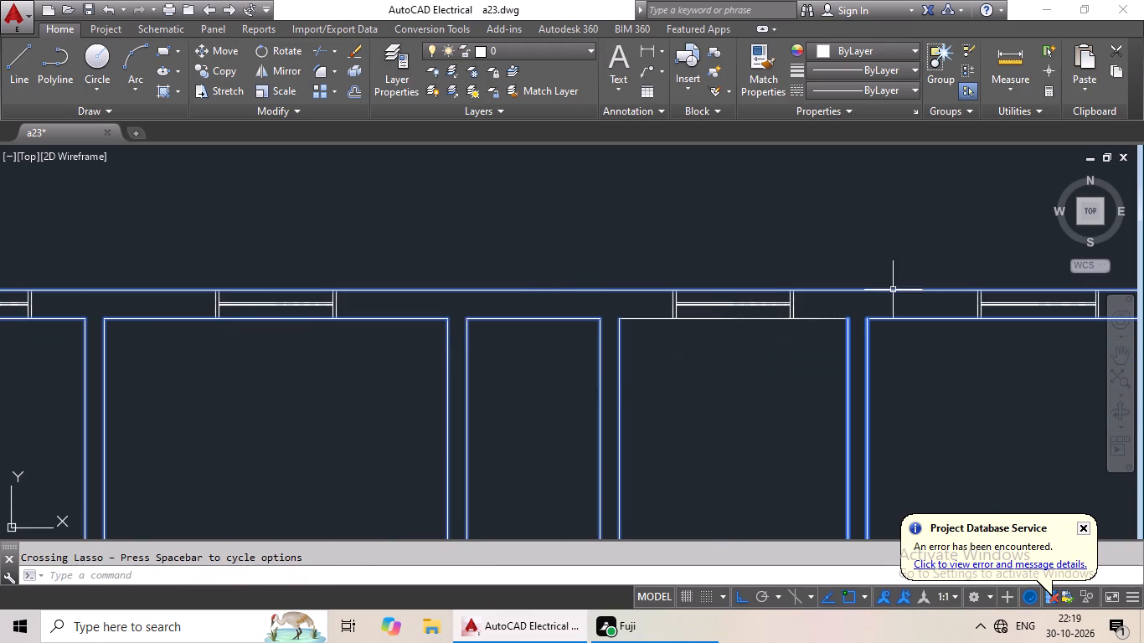
scroll(837, 291, "up", 4)
left_click_drag(850, 273, 681, 505)
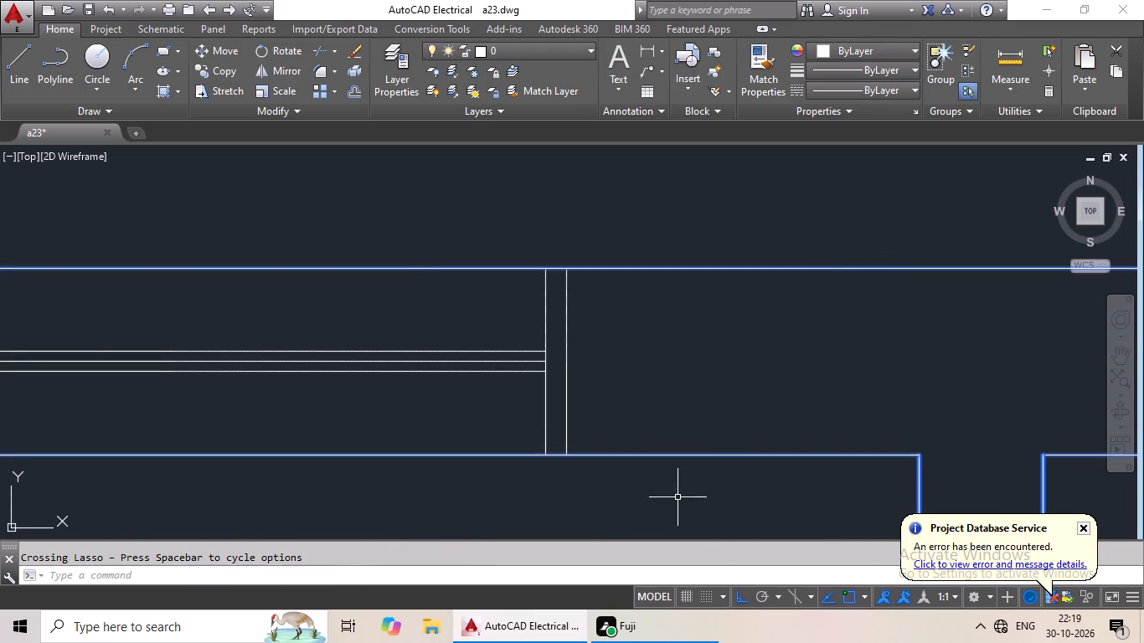
Examine the upper units on both sides for wall lines still missing from the selection.
scroll(763, 376, "down", 4)
middle_click_drag(755, 387, 518, 337)
scroll(739, 370, "down", 1)
middle_click_drag(750, 389, 755, 280)
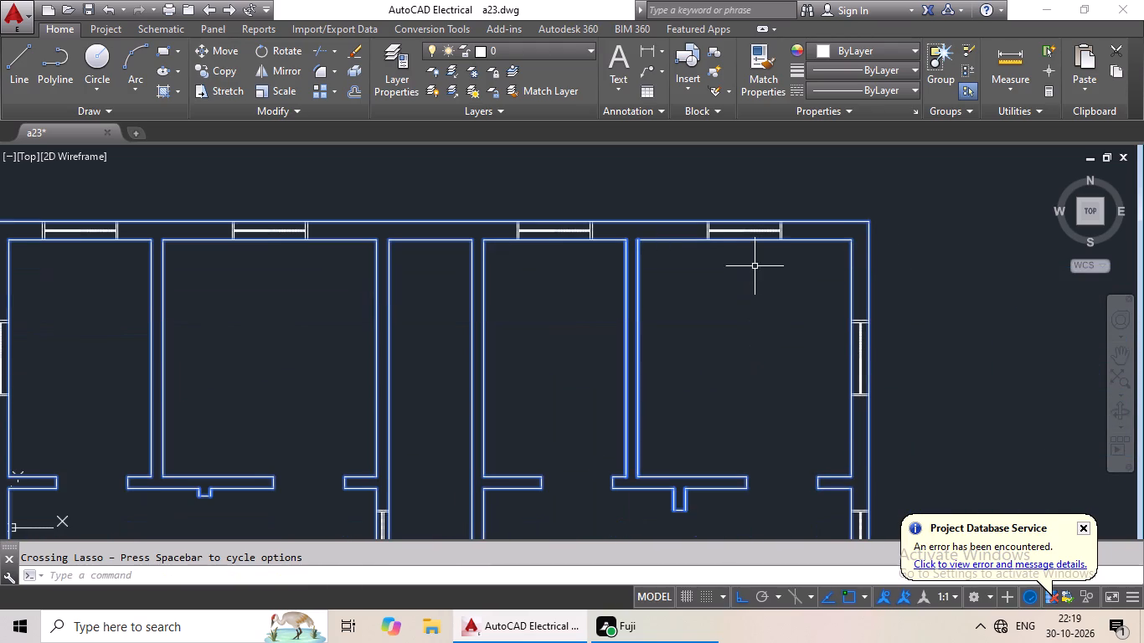
middle_click_drag(628, 470, 731, 248)
scroll(338, 320, "up", 2)
scroll(337, 321, "down", 3)
middle_click_drag(368, 358, 387, 273)
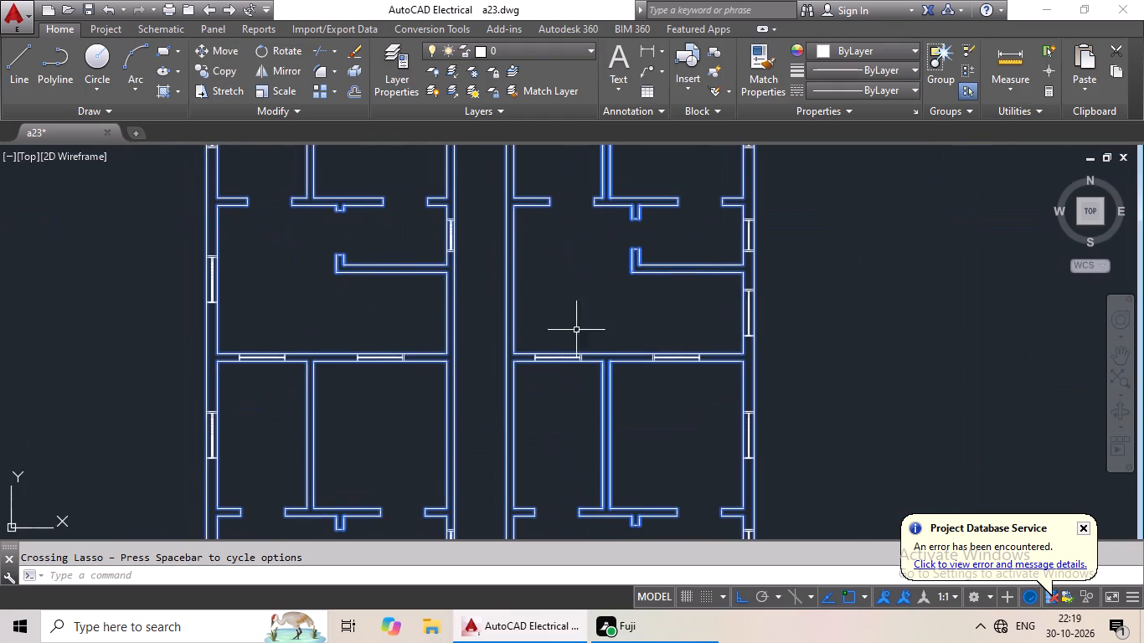
middle_click_drag(581, 352, 599, 181)
middle_click_drag(592, 357, 596, 230)
scroll(729, 201, "up", 3)
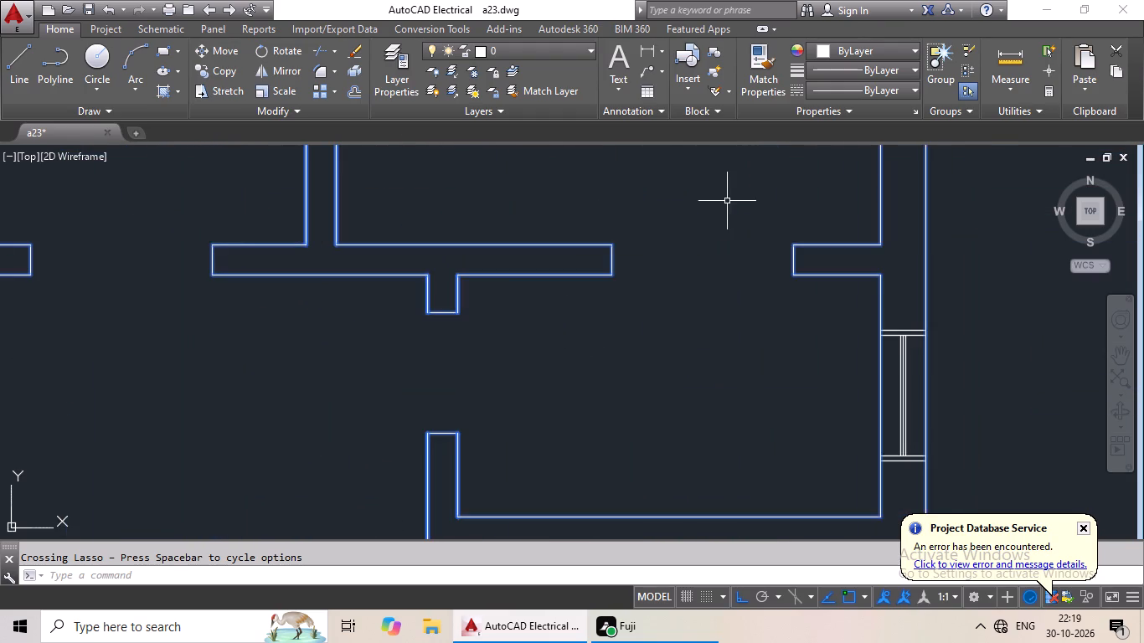
Add the third left-hand unit's T-shaped door wall and right door-side stub to the selection.
scroll(729, 211, "down", 4)
middle_click_drag(691, 276, 693, 240)
scroll(559, 390, "up", 4)
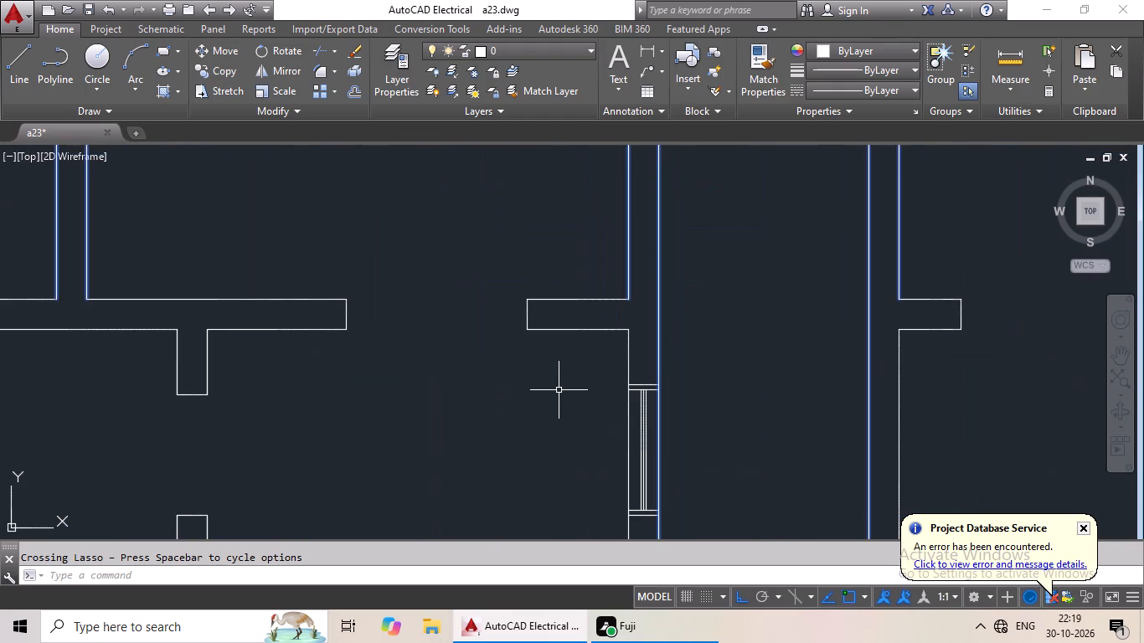
middle_click_drag(464, 312, 678, 295)
left_click_drag(651, 211, 125, 276)
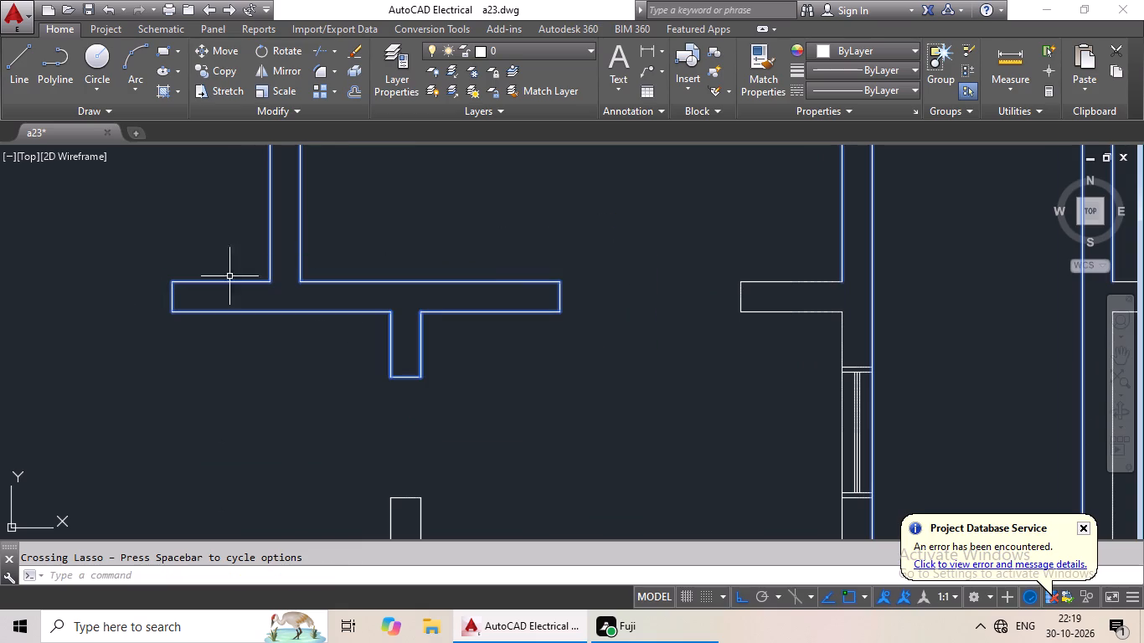
scroll(827, 282, "up", 3)
left_click_drag(781, 233, 583, 259)
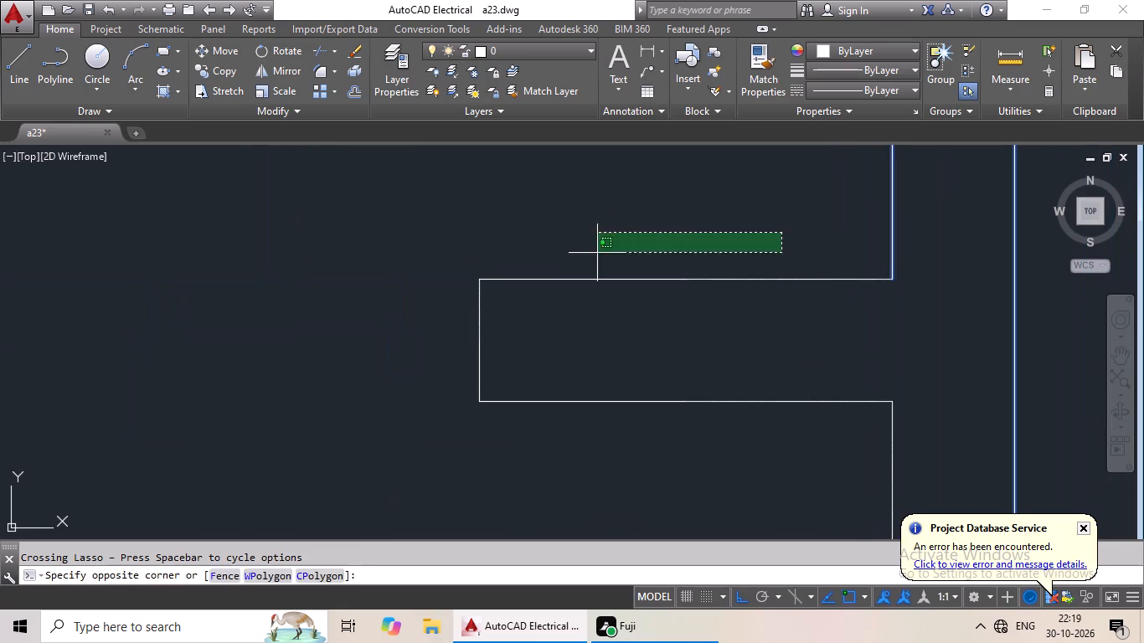
left_click_drag(583, 259, 680, 398)
Add the third left-hand unit's L-shaped wall and the hall-side inner lines above and below it to the selection, without the window.
scroll(675, 275, "down", 3)
middle_click_drag(693, 368, 603, 267)
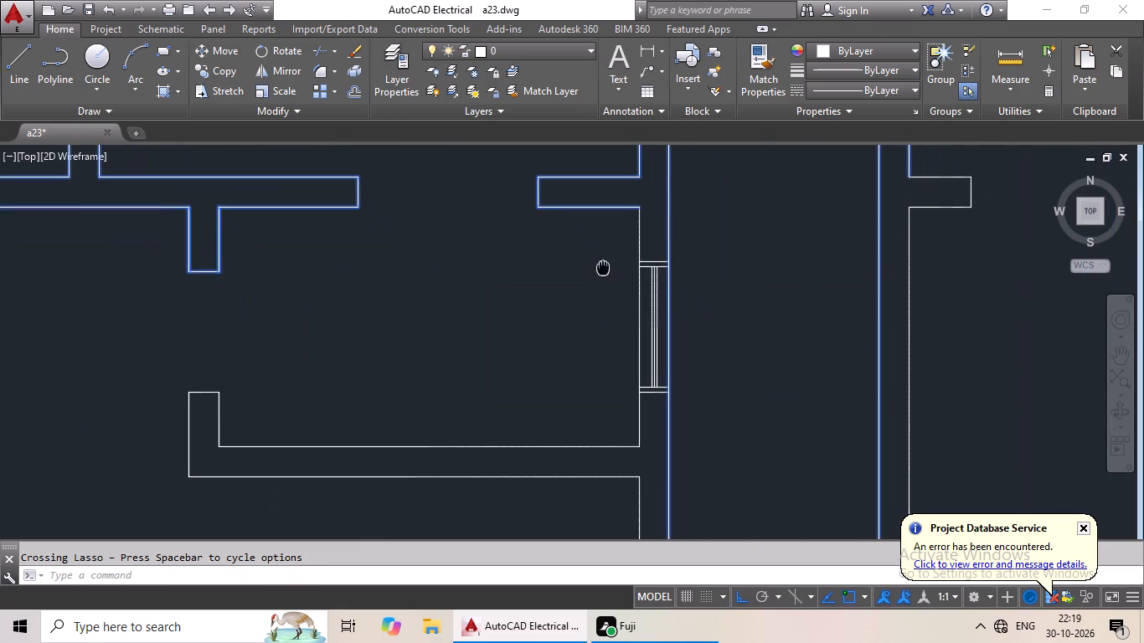
left_click_drag(796, 202, 551, 270)
middle_click_drag(533, 304, 622, 194)
left_click_drag(623, 212, 294, 390)
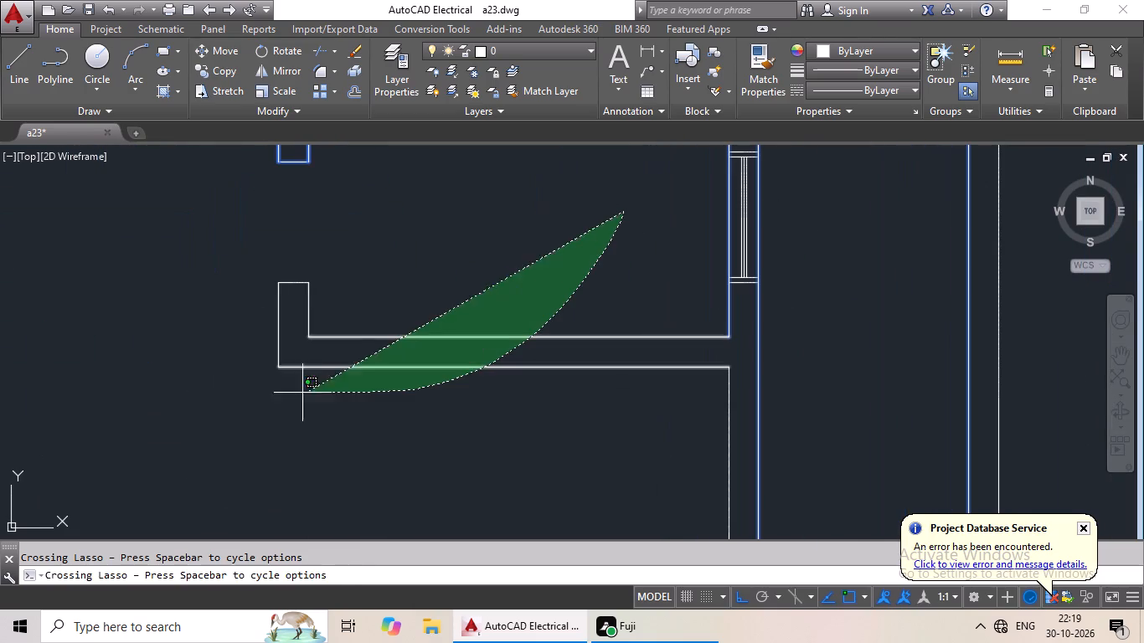
left_click_drag(294, 390, 194, 260)
left_click_drag(842, 357, 503, 459)
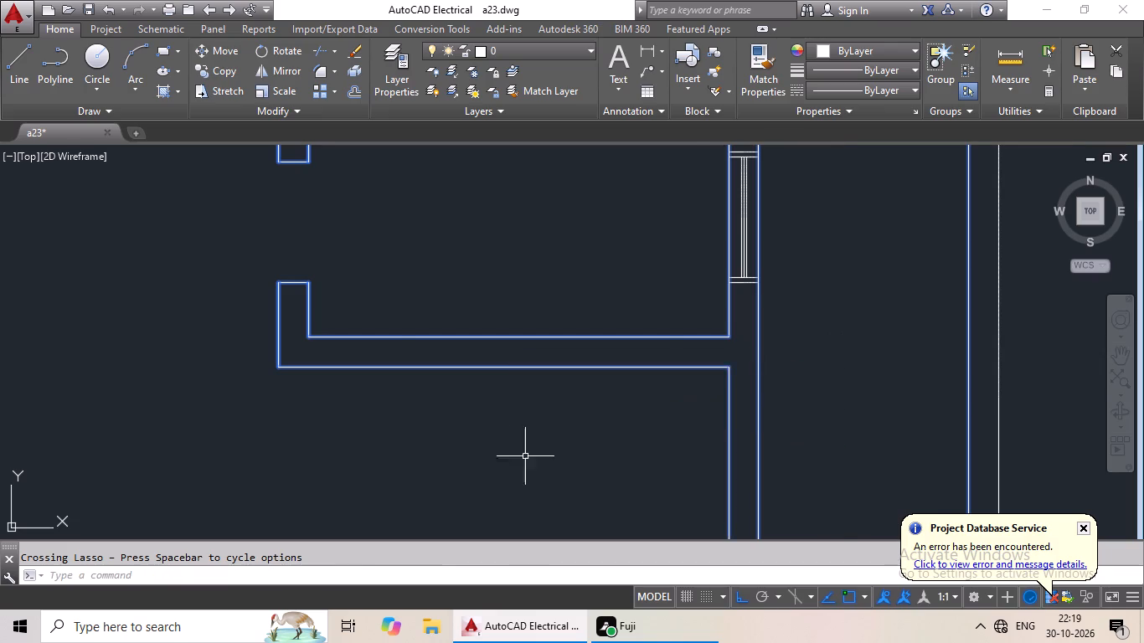
Add the third left-hand unit's left door-side stub and the left inner wall line below it to the selection.
scroll(585, 428, "down", 3)
middle_click_drag(607, 412, 729, 326)
scroll(544, 263, "up", 3)
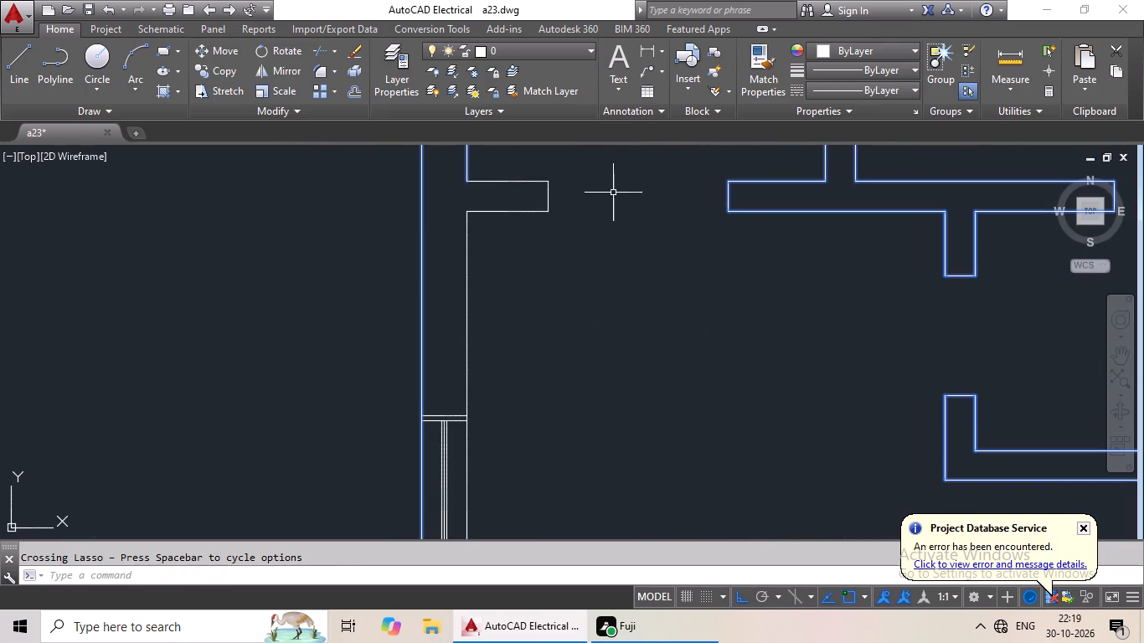
left_click_drag(607, 167, 319, 234)
scroll(591, 304, "down", 2)
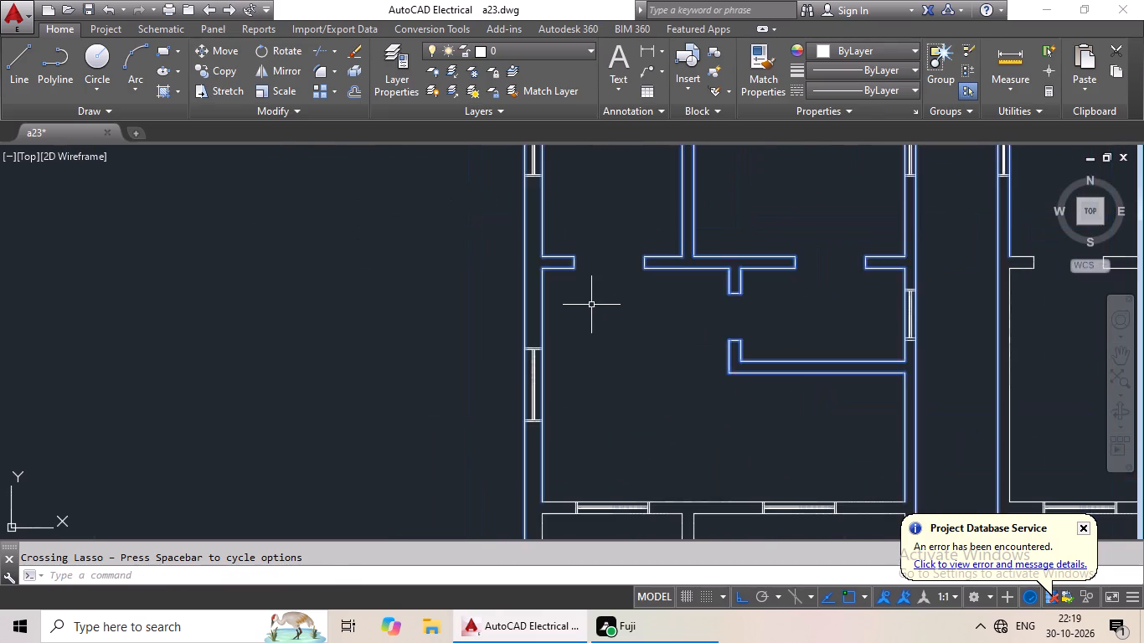
Add the dividing wall lines between the third and fourth left-hand units and the fourth unit's partition to the selection, without the windows.
middle_click_drag(601, 322, 508, 193)
scroll(626, 400, "up", 2)
left_click_drag(612, 244, 427, 486)
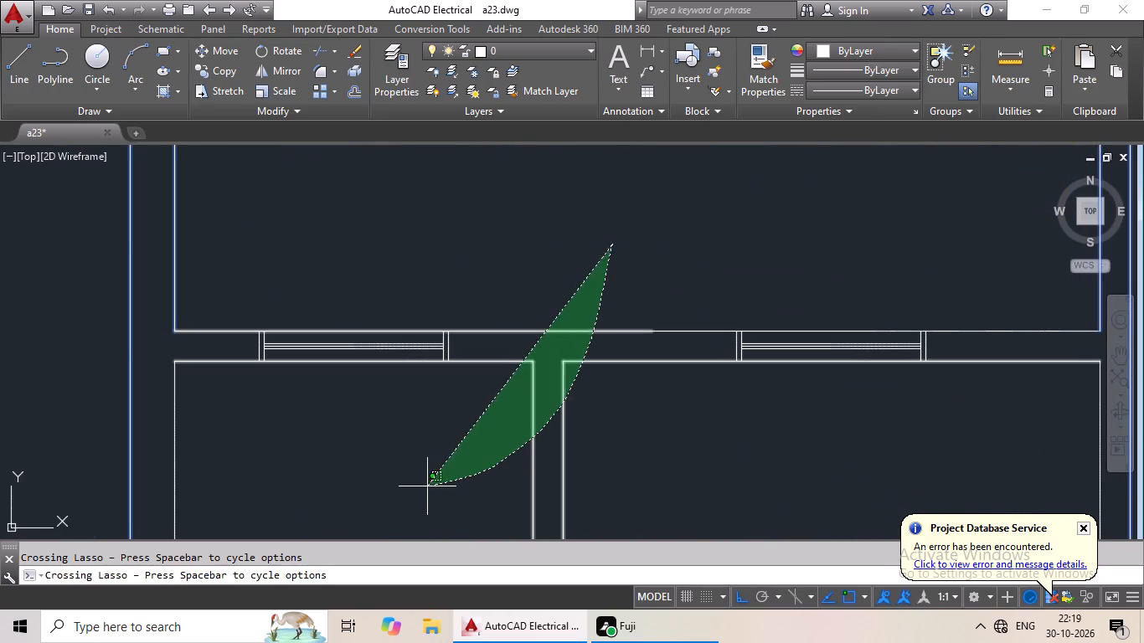
left_click_drag(427, 486, 426, 487)
middle_click_drag(595, 447, 255, 447)
left_click_drag(745, 253, 534, 471)
Add the inner wall lines on both sides of the hall between the fourth units to the selection, without the windows.
scroll(684, 363, "down", 3)
middle_click_drag(680, 386, 614, 255)
scroll(672, 261, "up", 3)
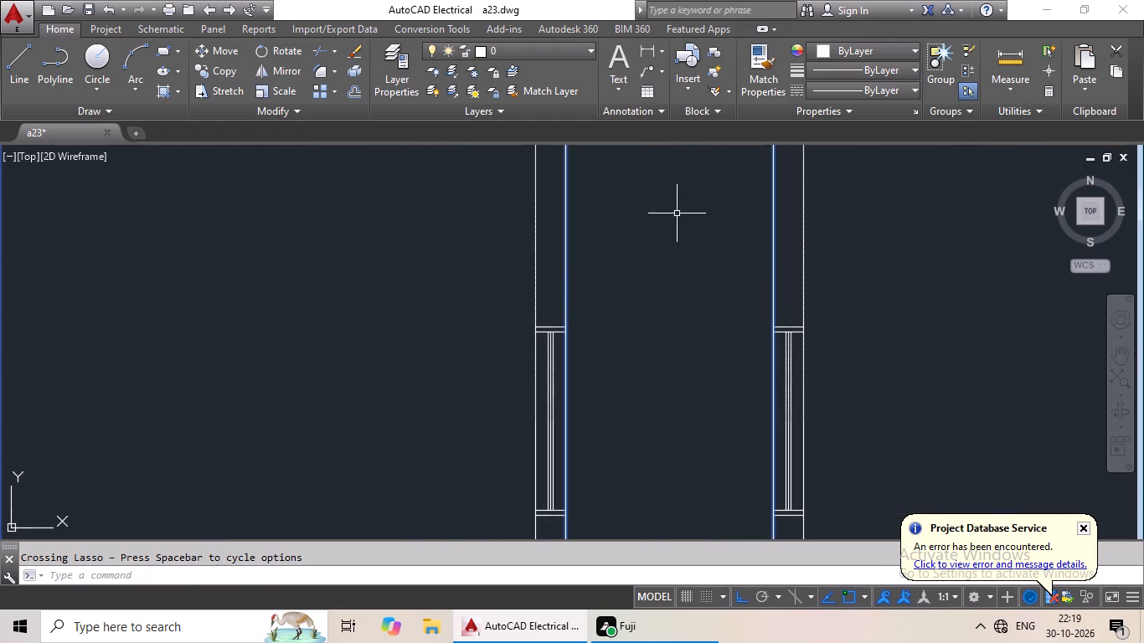
left_click_drag(667, 213, 405, 293)
left_click_drag(894, 225, 716, 256)
Add the third right-hand unit's left inner wall line, left door-side stub, T-shaped door wall and L-shaped wall to the selection.
scroll(833, 253, "down", 2)
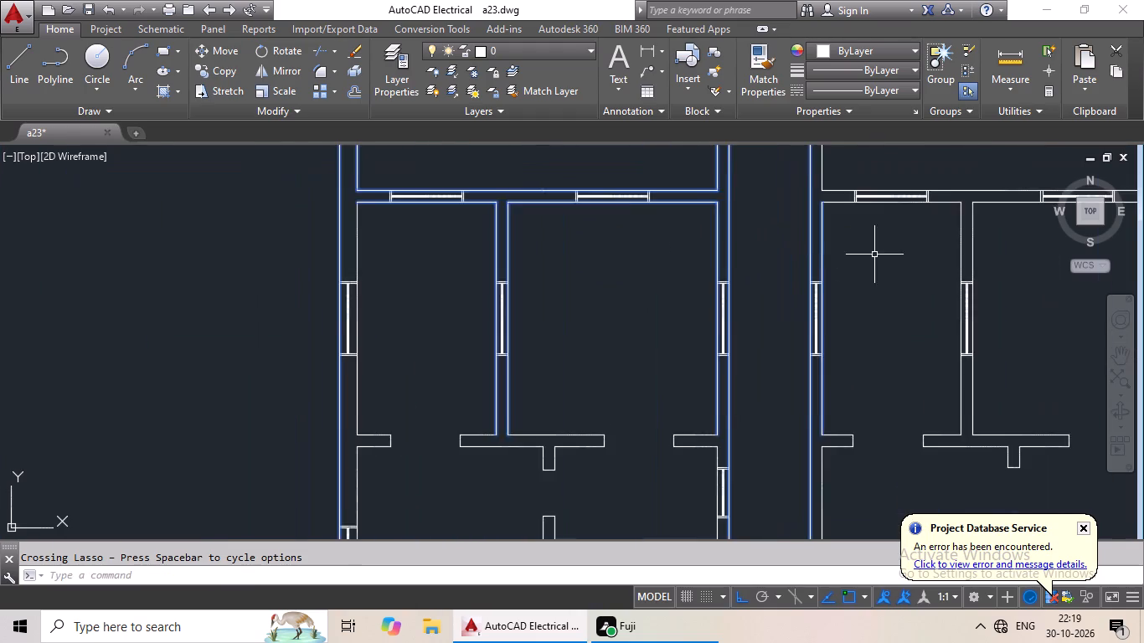
middle_click_drag(863, 258, 580, 352)
left_click_drag(632, 213, 486, 238)
middle_click_drag(602, 214, 434, 370)
middle_click_drag(620, 271, 579, 356)
left_click_drag(608, 260, 275, 316)
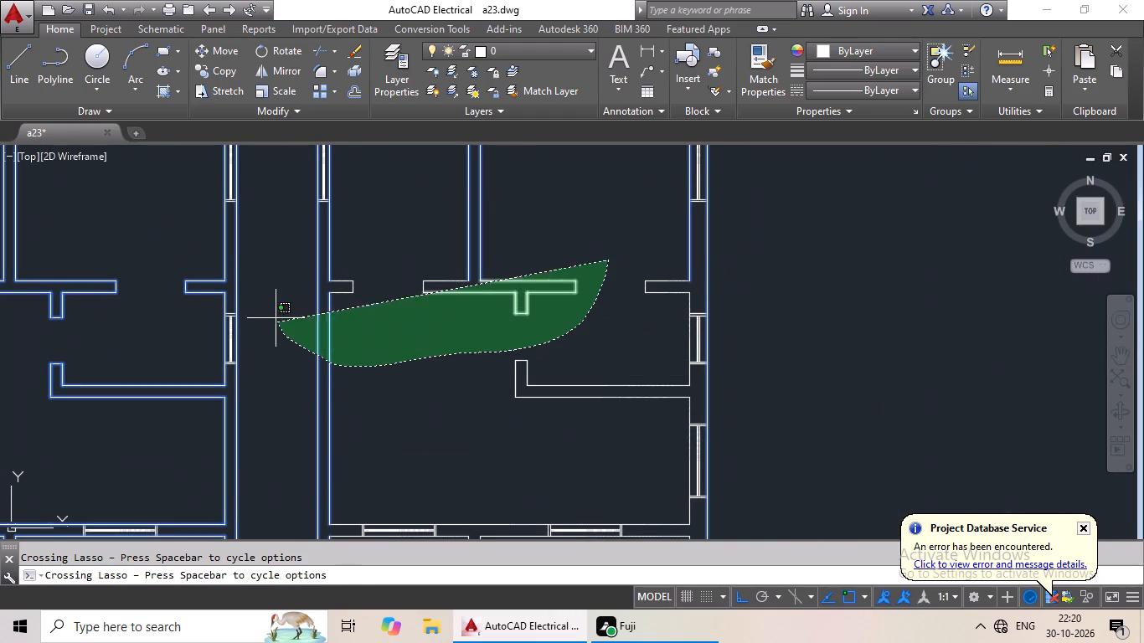
left_click_drag(275, 316, 276, 270)
left_click_drag(602, 254, 406, 390)
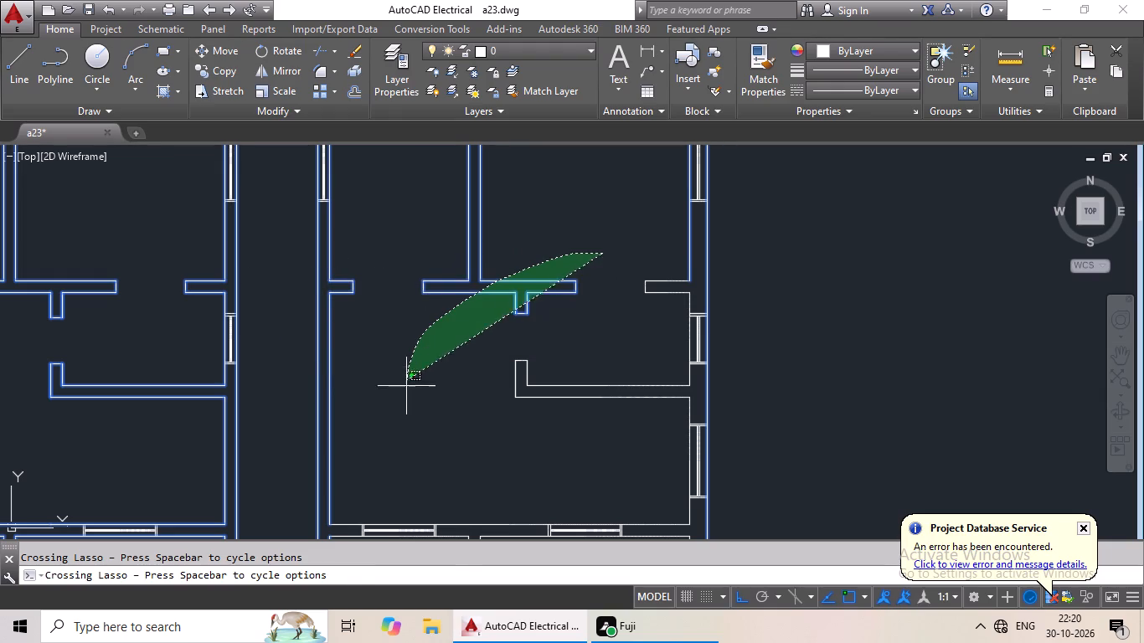
left_click_drag(406, 390, 629, 414)
Add the third right-hand unit's right door-side stub and the right inner wall lines below it to the selection, without the windows.
scroll(698, 282, "up", 2)
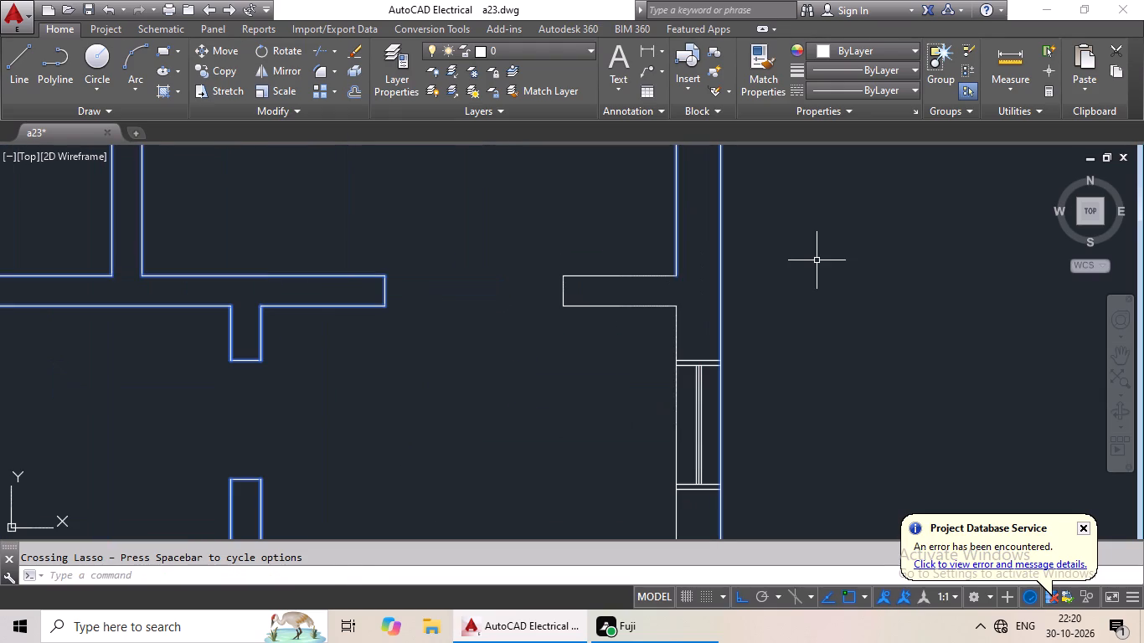
left_click_drag(647, 237, 615, 338)
scroll(812, 322, "down", 1)
middle_click_drag(819, 416, 760, 331)
scroll(568, 393, "up", 2)
left_click_drag(949, 298, 840, 304)
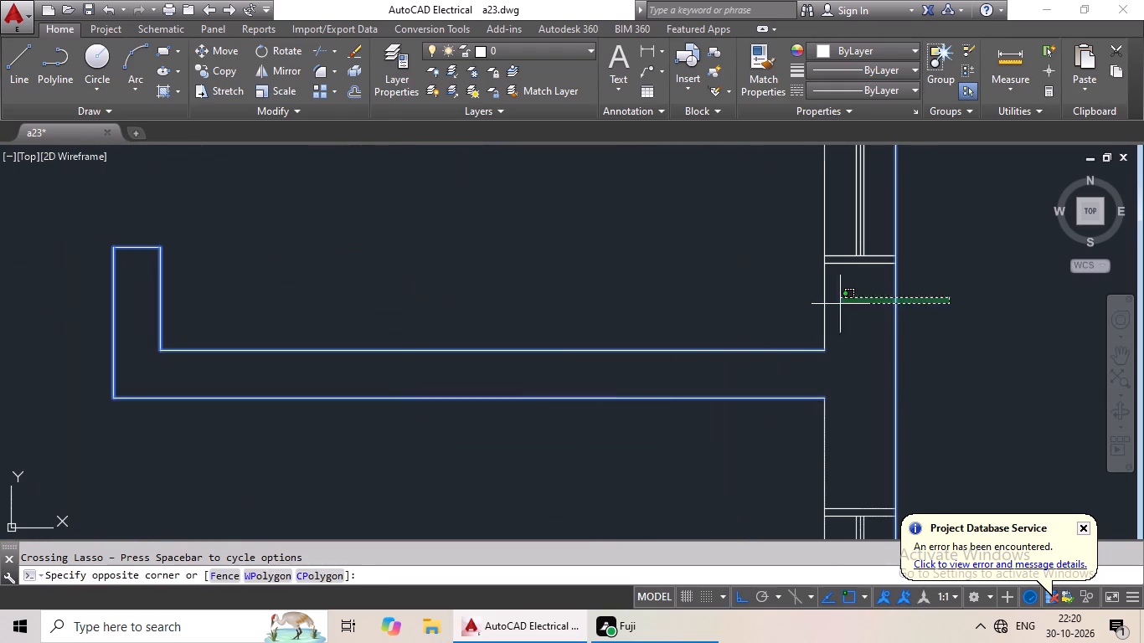
left_click_drag(840, 304, 640, 307)
scroll(729, 332, "down", 2)
middle_click_drag(688, 391, 579, 312)
left_click_drag(844, 258, 608, 301)
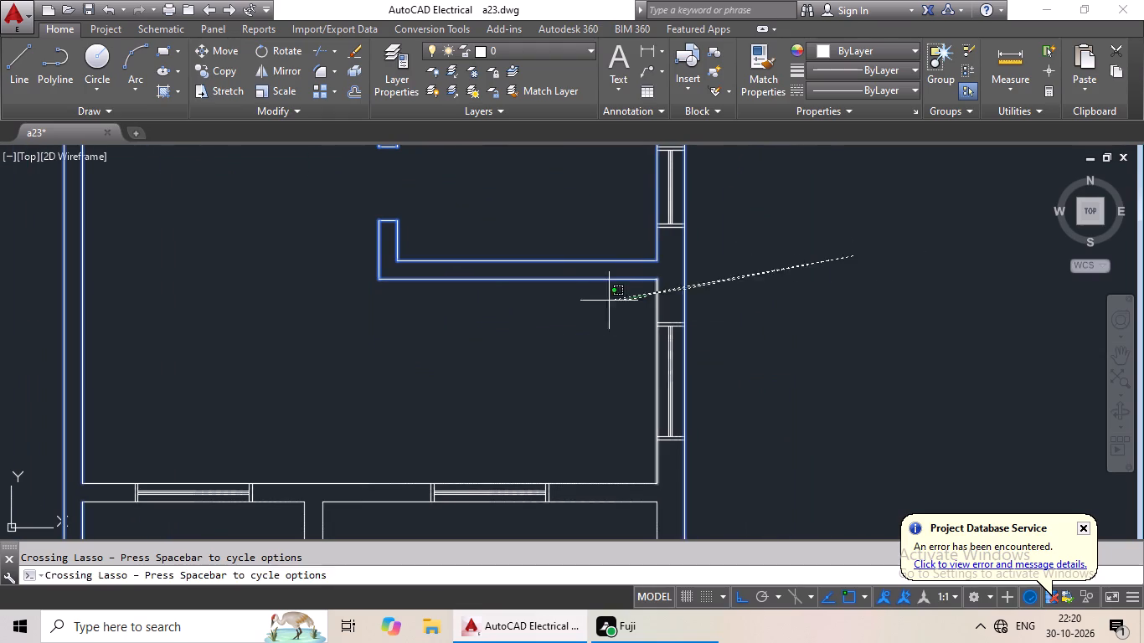
left_click_drag(608, 301, 580, 302)
Add the dividing wall lines between the third and fourth right-hand units and the fourth unit's upper-room walls and partition to the selection.
scroll(595, 313, "down", 1)
middle_click_drag(573, 349, 593, 240)
scroll(619, 306, "up", 2)
left_click_drag(655, 243, 564, 409)
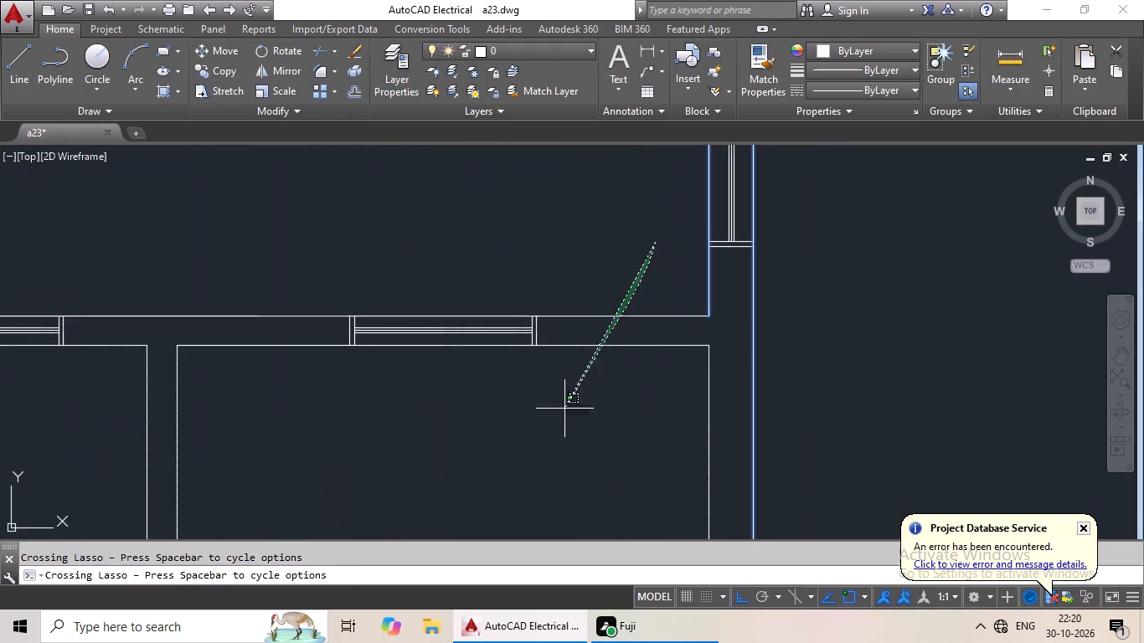
left_click_drag(564, 409, 563, 410)
left_click_drag(863, 348, 620, 447)
scroll(622, 450, "down", 2)
middle_click_drag(624, 450, 711, 270)
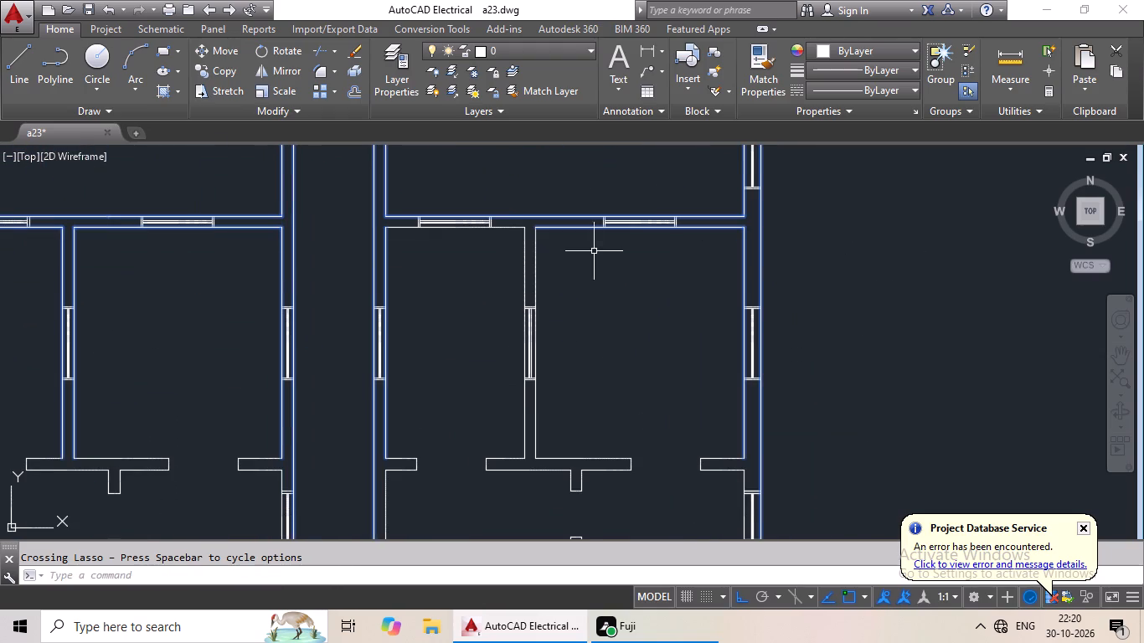
left_click_drag(612, 260, 472, 288)
scroll(489, 221, "up", 4)
left_click_drag(595, 218, 497, 348)
scroll(527, 323, "down", 4)
middle_click_drag(532, 359, 536, 200)
Add the fourth right-hand unit's T-shaped door wall, both door-side stubs, L-shaped wall and adjoining inner wall lines to the selection.
left_click_drag(712, 342, 710, 369)
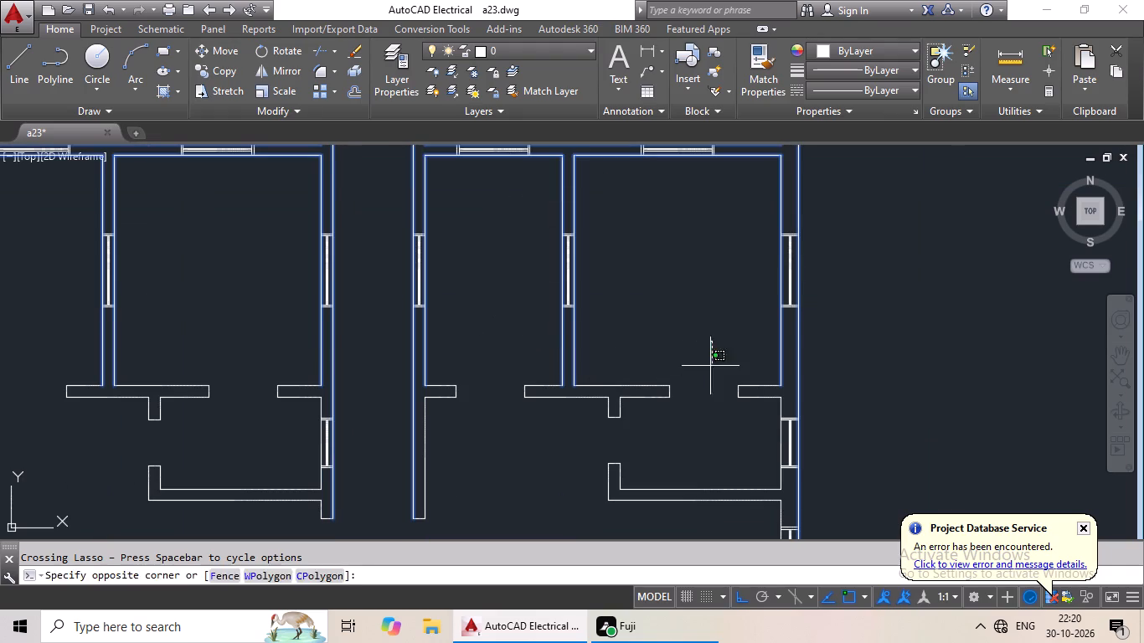
left_click_drag(710, 369, 446, 348)
left_click_drag(482, 334, 410, 536)
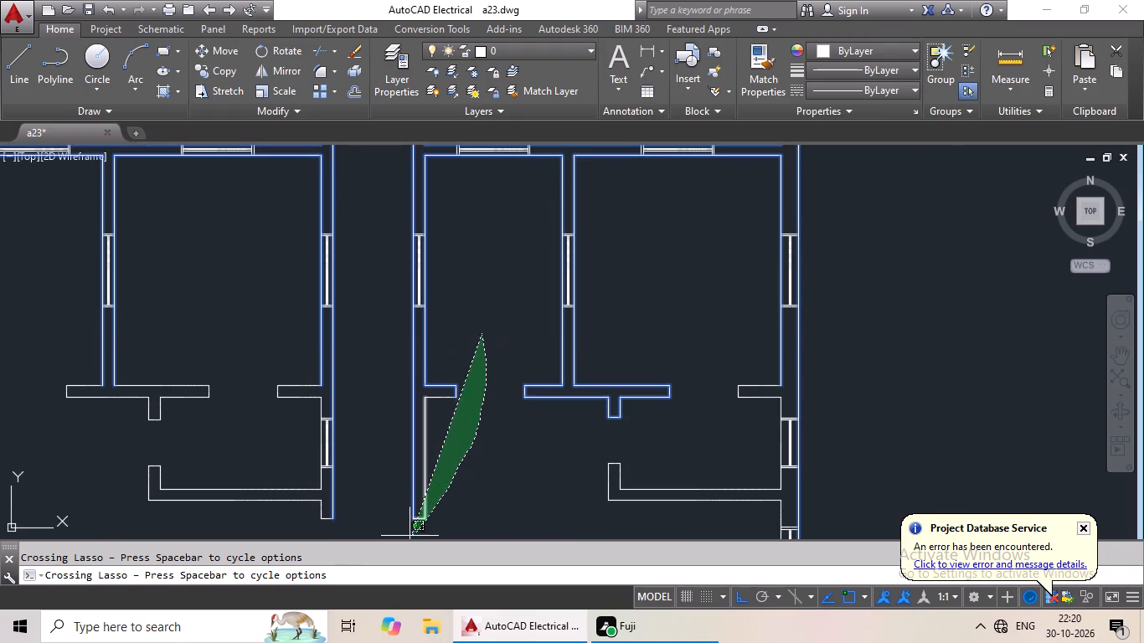
left_click_drag(410, 536, 385, 507)
left_click_drag(665, 423, 635, 517)
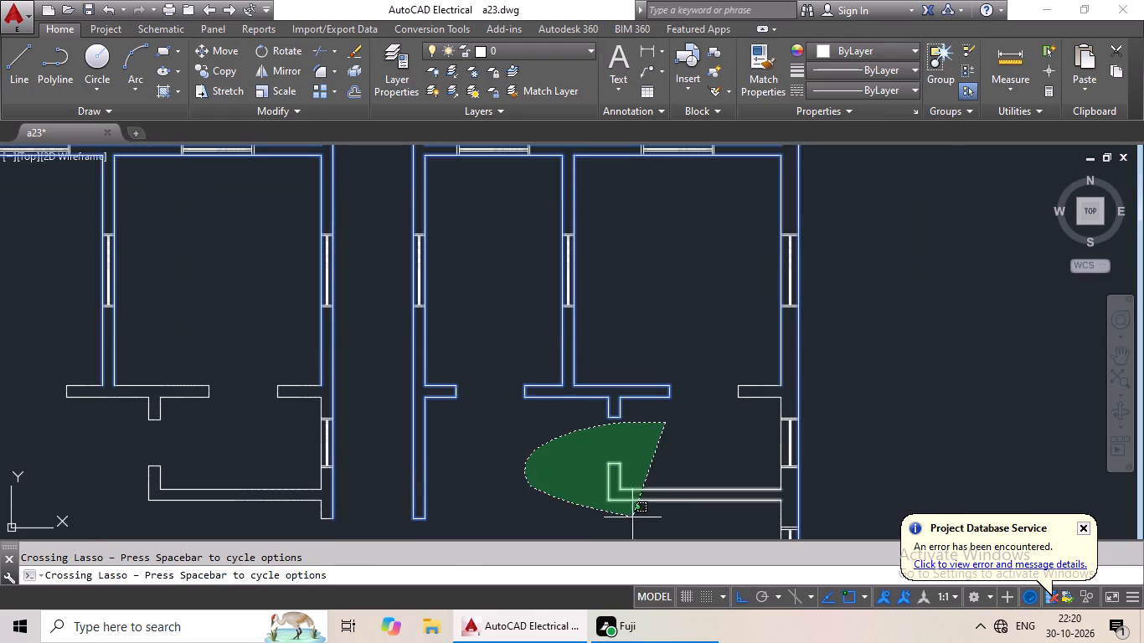
left_click_drag(635, 517, 656, 513)
left_click_drag(850, 349, 693, 332)
middle_click_drag(866, 476, 779, 429)
scroll(719, 412, "up", 3)
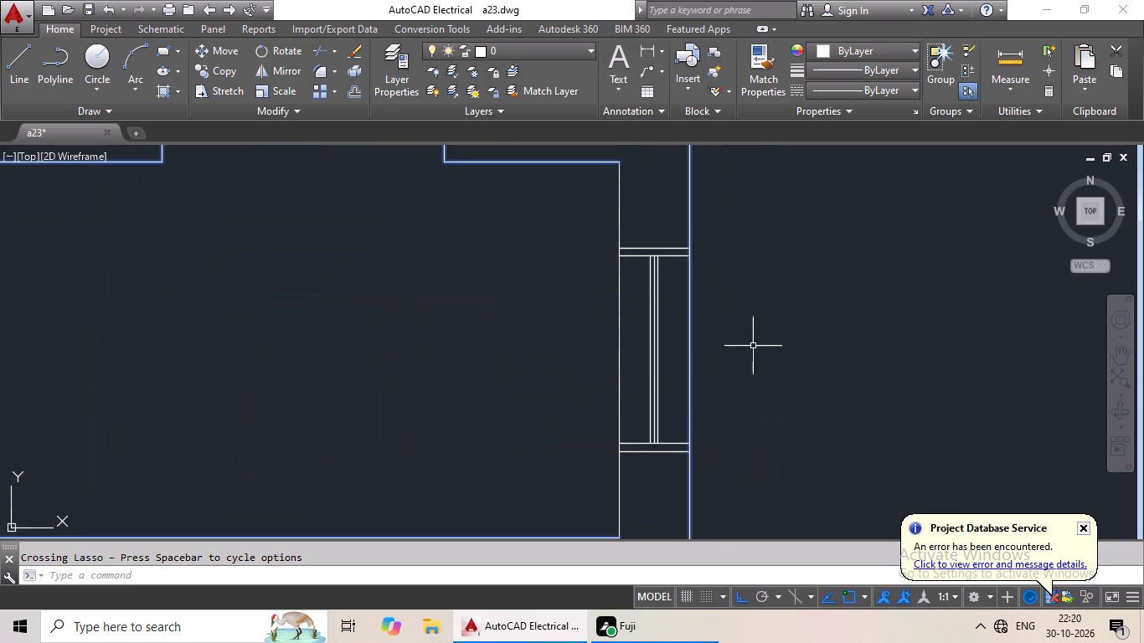
left_click_drag(621, 331, 613, 333)
scroll(595, 339, "down", 3)
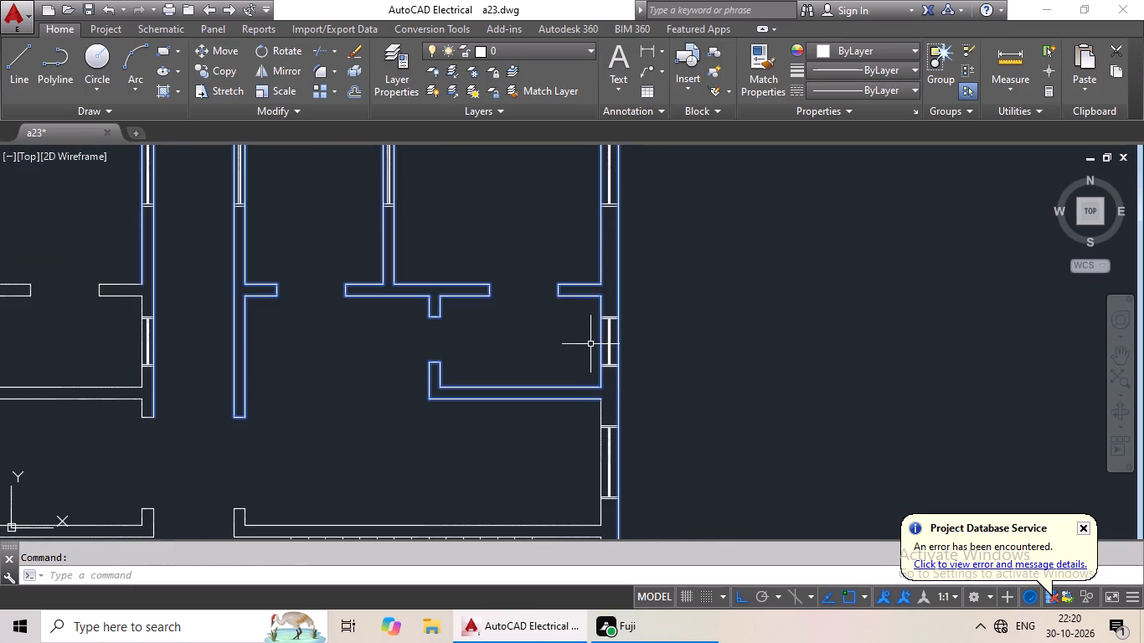
Add the inner wall lines beside the staircase and the two hooked walls separating the fourth units from the staircase area to the selection.
scroll(480, 311, "down", 2)
middle_click_drag(476, 399, 476, 368)
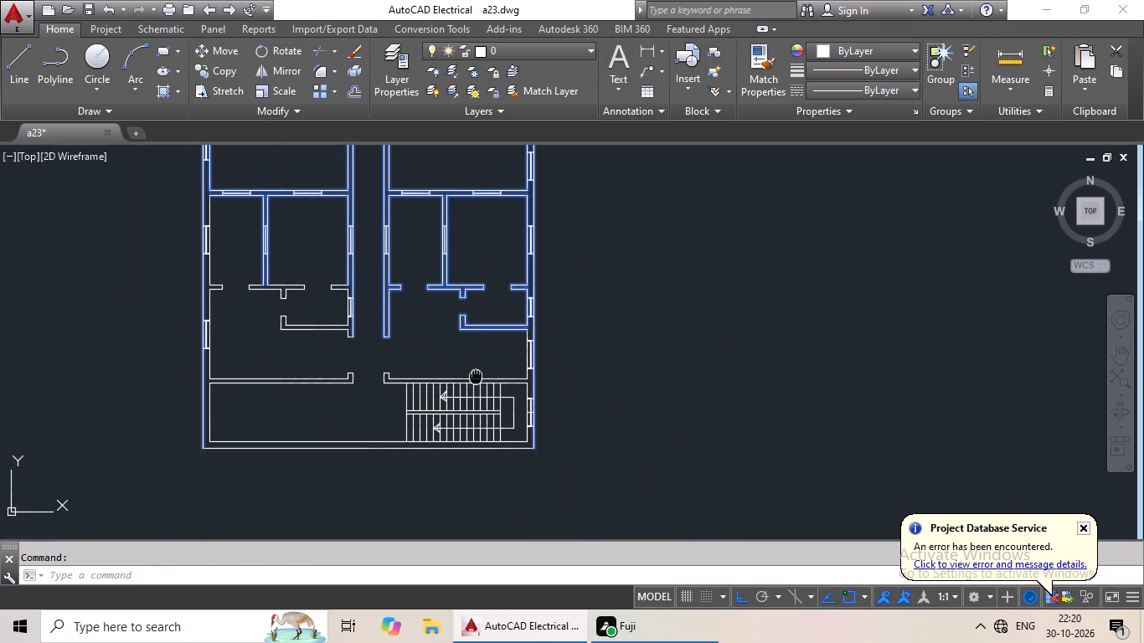
middle_click_drag(476, 368, 478, 321)
scroll(507, 333, "up", 3)
left_click_drag(673, 282, 538, 292)
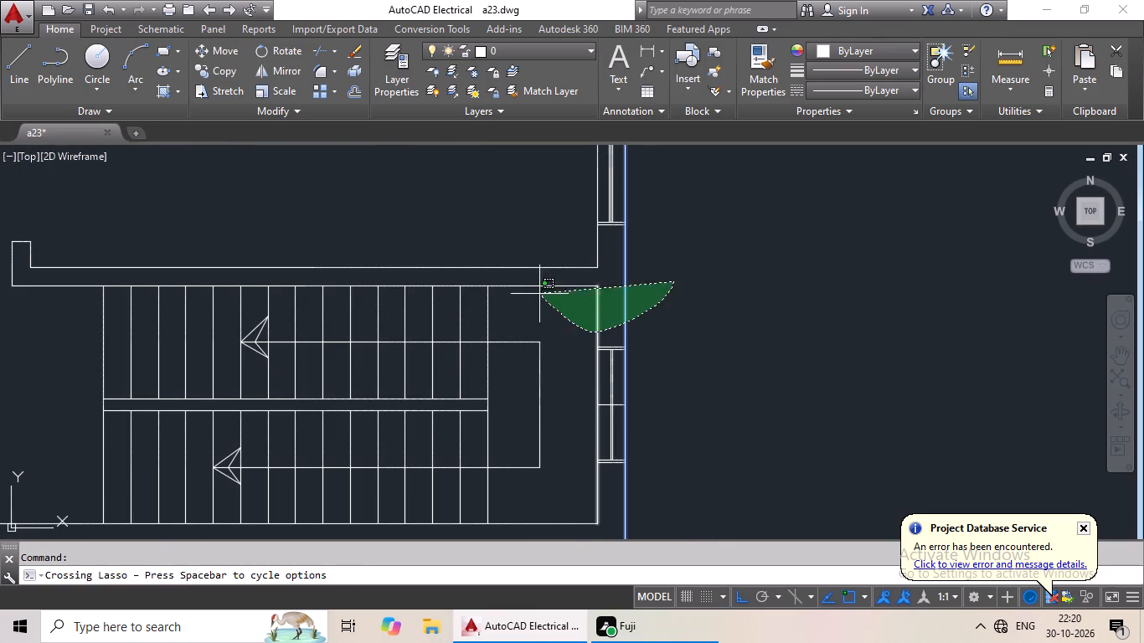
left_click_drag(538, 292, 515, 246)
middle_click_drag(273, 222, 411, 276)
left_click_drag(357, 239, 297, 234)
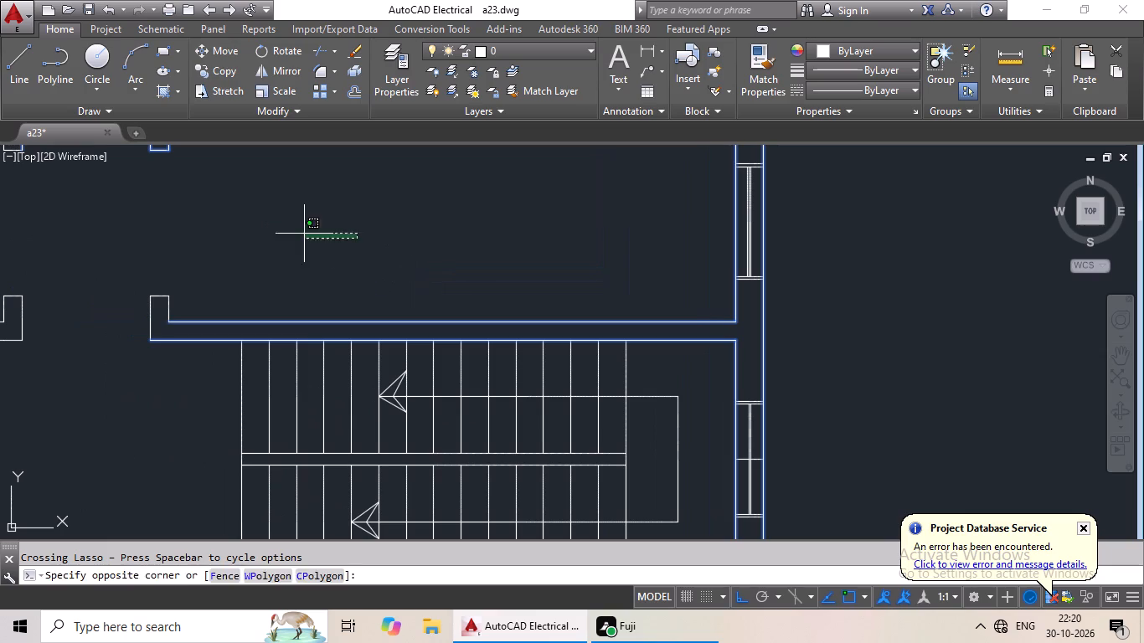
left_click_drag(297, 234, 136, 368)
middle_click_drag(158, 346, 450, 352)
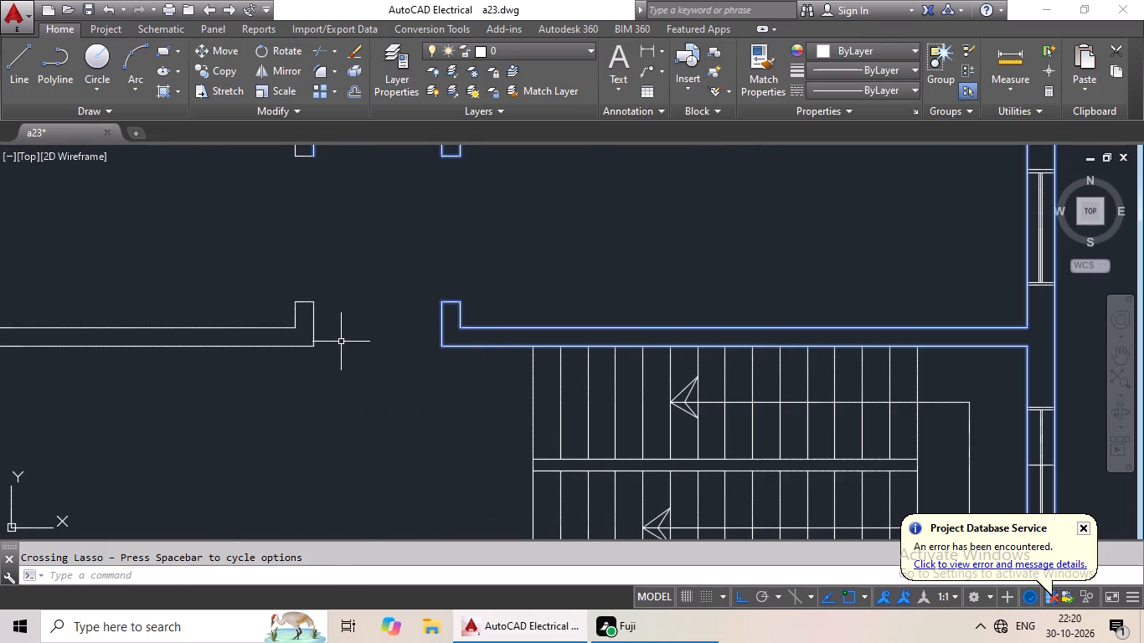
left_click_drag(348, 245, 427, 396)
Add the building's bottom wall lines and the left inner wall lines of the fourth left-hand unit and staircase area to the selection.
scroll(423, 393, "down", 2)
middle_click_drag(312, 416, 483, 385)
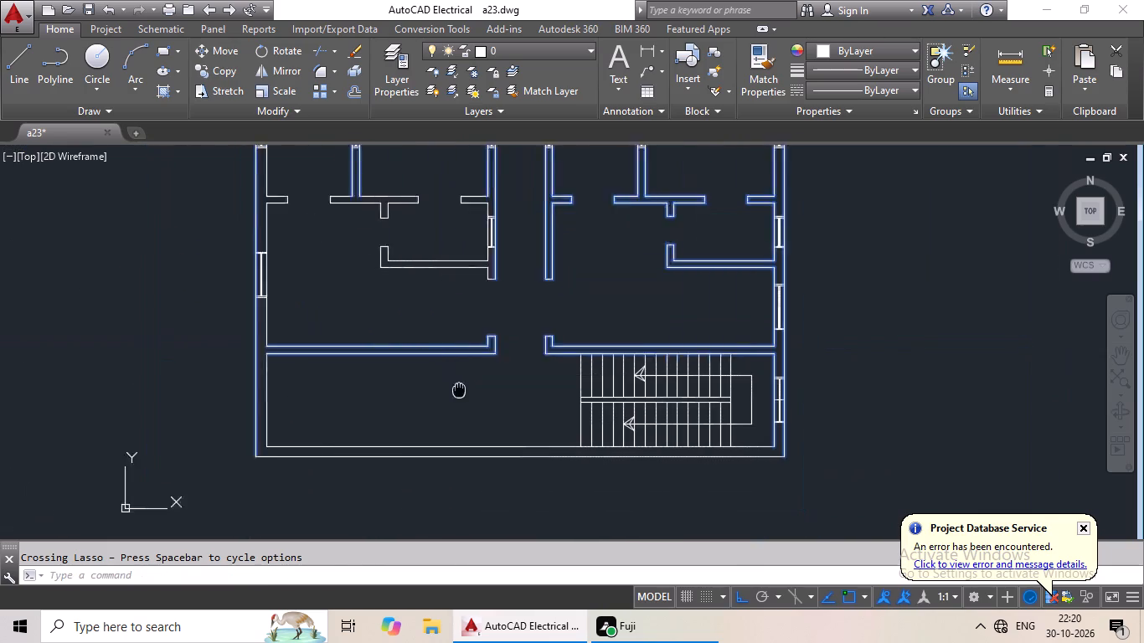
middle_click_drag(483, 385, 534, 375)
left_click_drag(496, 378, 345, 486)
middle_click_drag(539, 388, 347, 394)
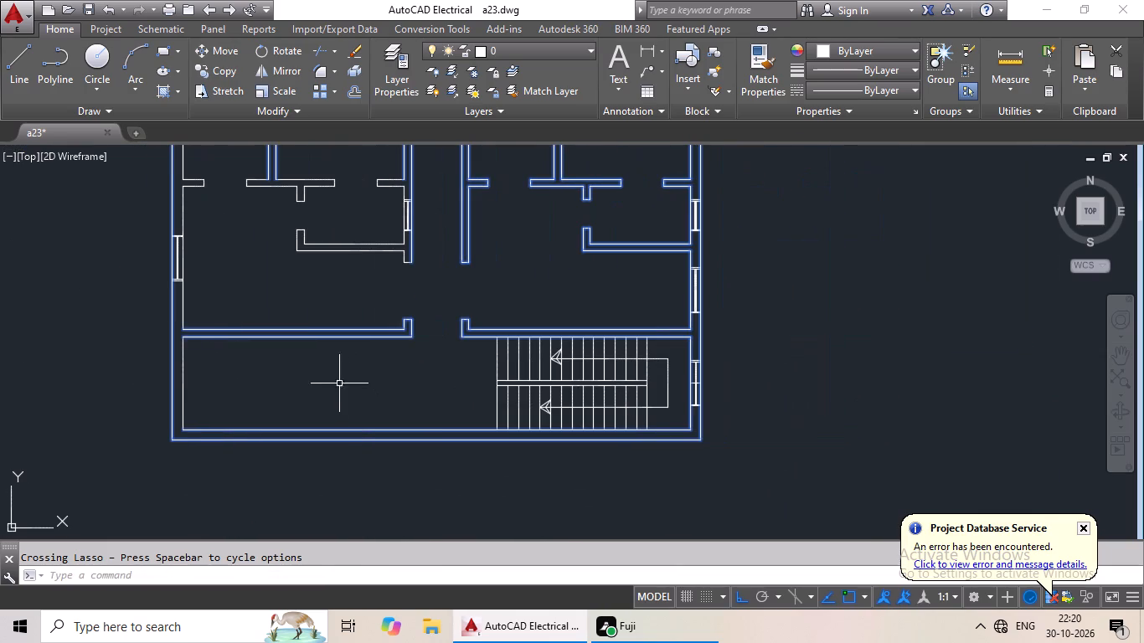
left_click_drag(287, 285, 142, 371)
left_click_drag(291, 370, 162, 422)
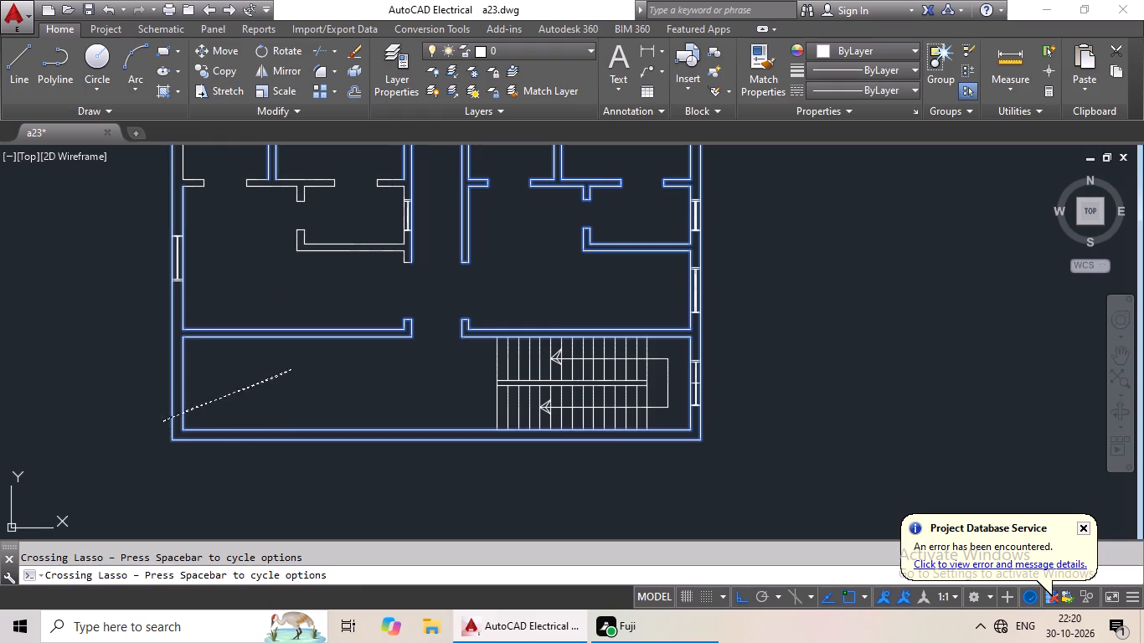
Add the fourth left-hand unit's L-shaped wall, T-shaped door wall, both door-side stubs and adjoining inner wall lines to the selection.
middle_click_drag(300, 399, 270, 484)
scroll(291, 301, "up", 3)
left_click_drag(315, 291, 161, 486)
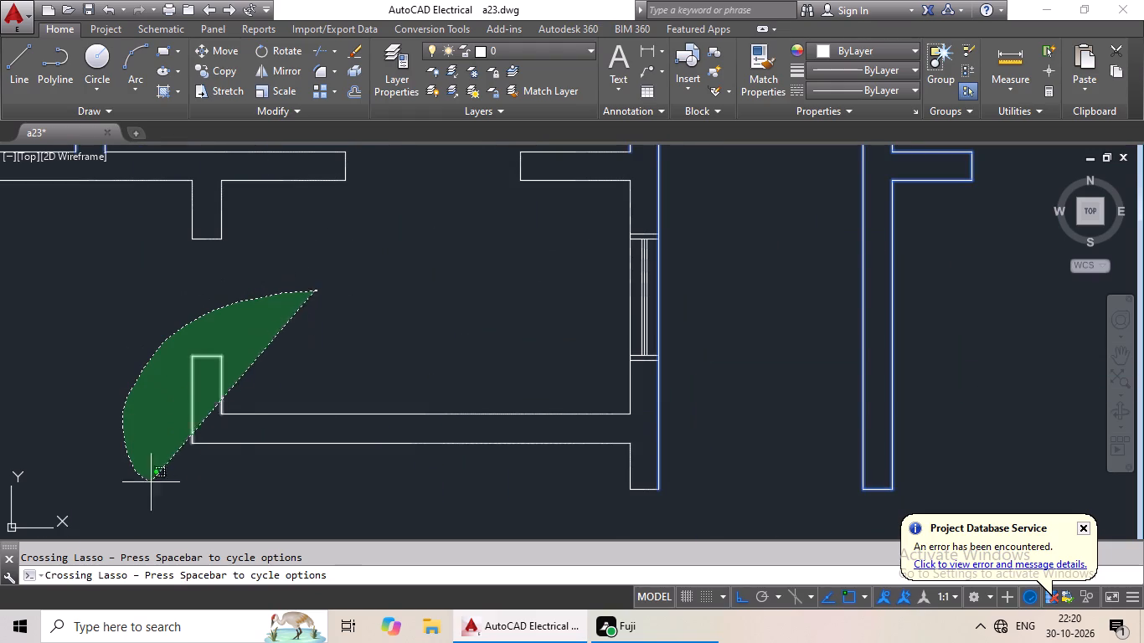
left_click_drag(161, 486, 741, 441)
scroll(711, 447, "down", 2)
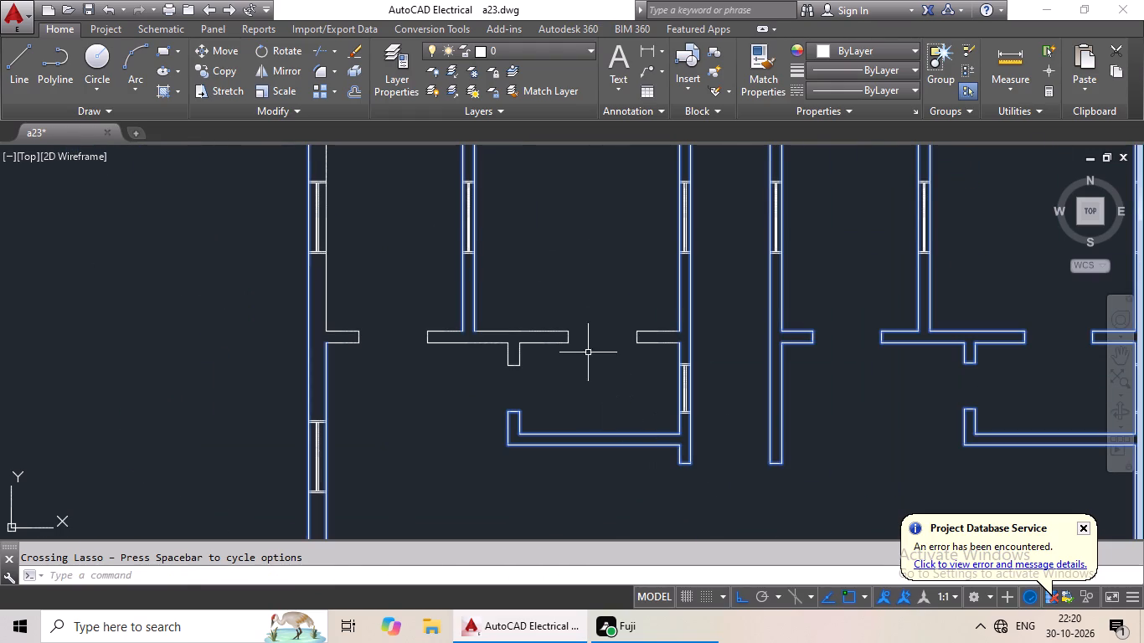
left_click_drag(580, 291, 374, 306)
left_click_drag(374, 288, 285, 347)
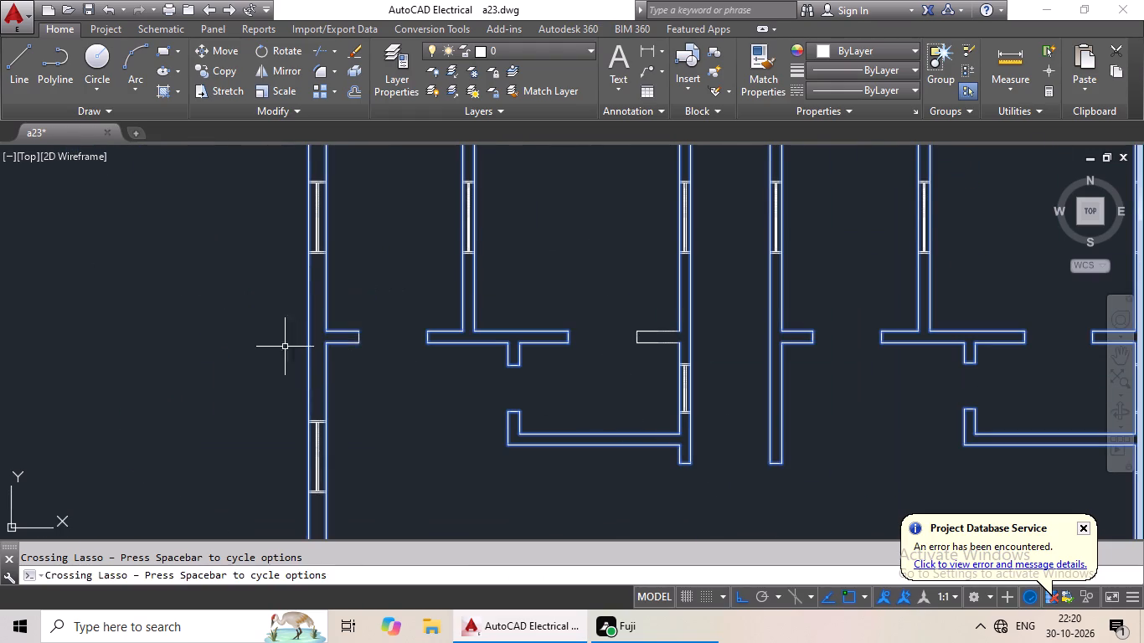
left_click_drag(392, 307, 319, 349)
left_click_drag(621, 309, 630, 343)
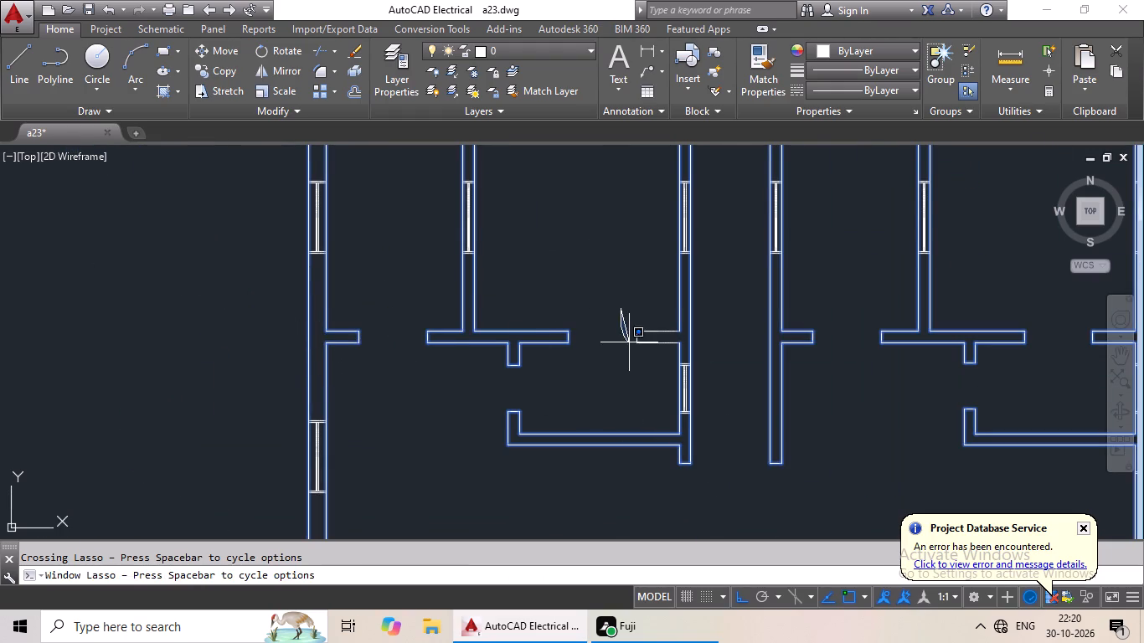
left_click_drag(630, 343, 662, 330)
scroll(719, 314, "up", 2)
left_click_drag(721, 315, 647, 383)
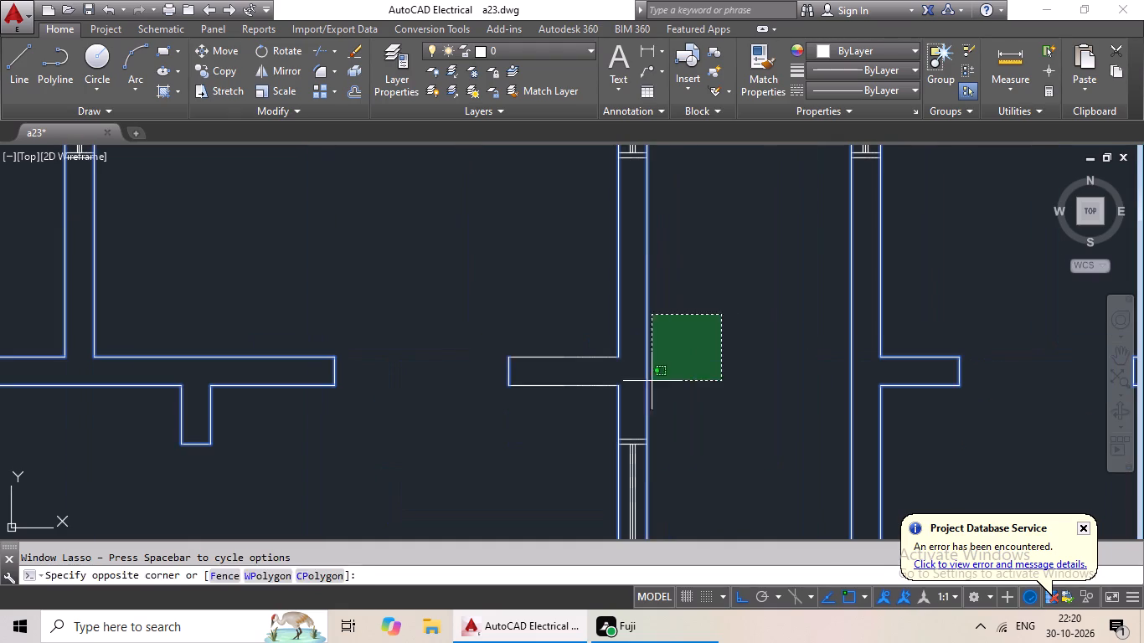
left_click_drag(647, 383, 479, 330)
Add all the staircase treads, the central divider and both direction arrows with their connecting line to the selection.
scroll(523, 318, "down", 4)
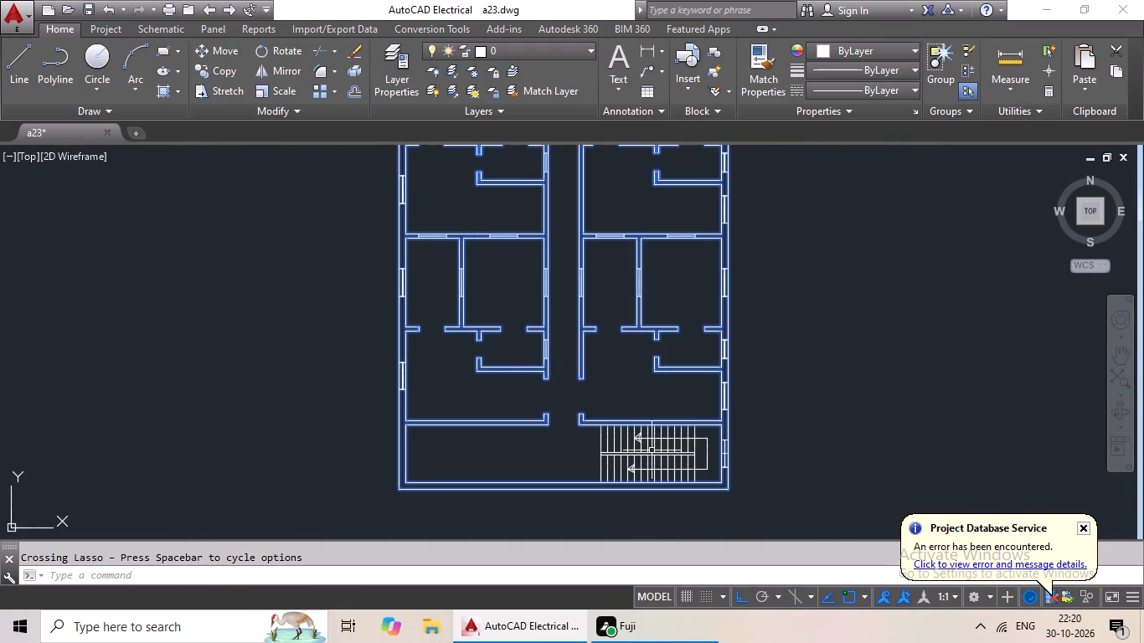
scroll(667, 486, "up", 3)
left_click_drag(769, 324, 460, 455)
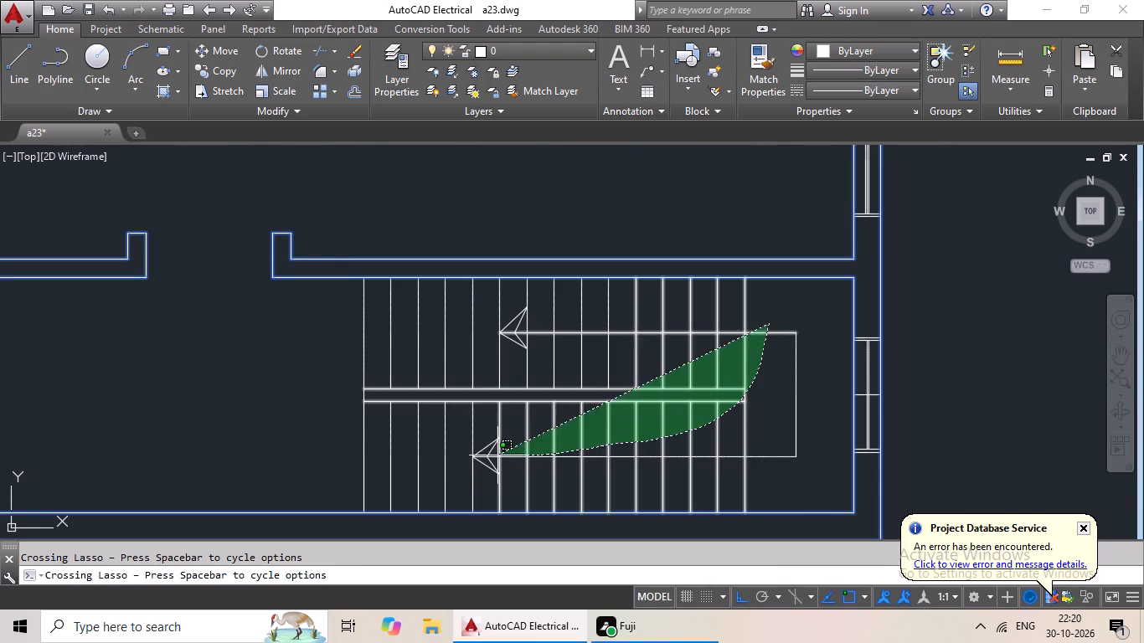
left_click_drag(460, 455, 282, 345)
left_click_drag(812, 311, 817, 383)
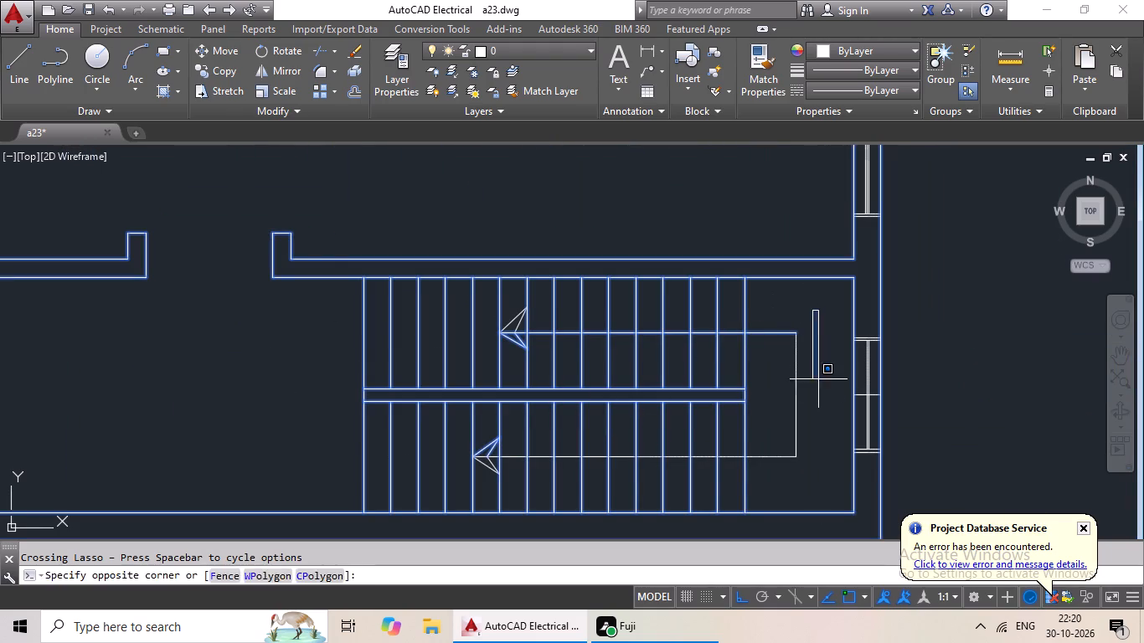
left_click_drag(817, 383, 436, 306)
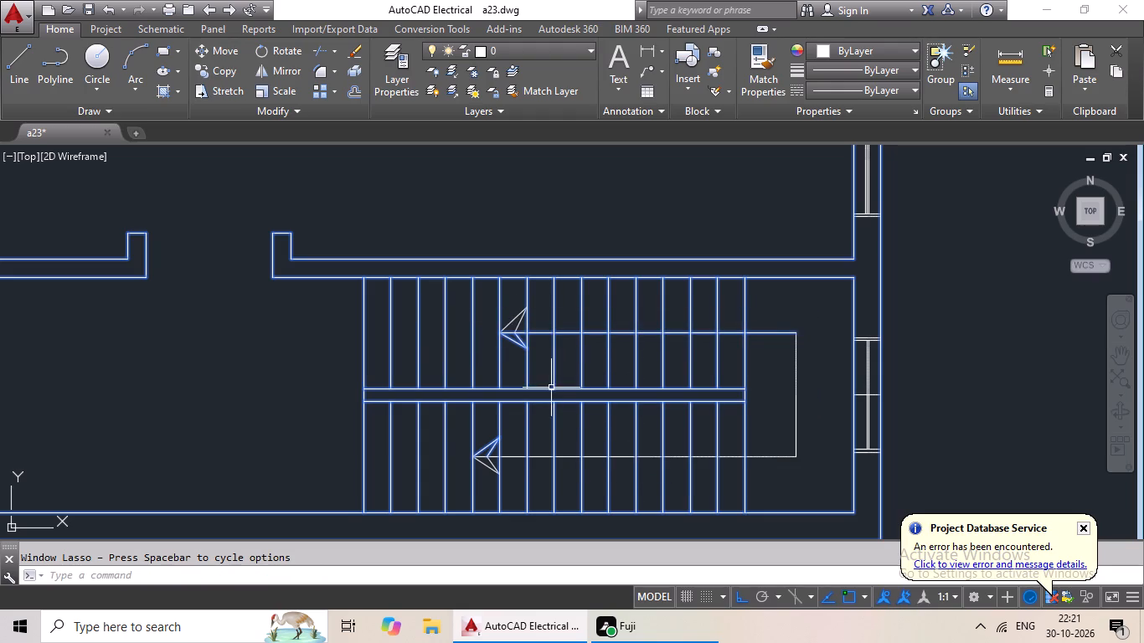
left_click_drag(532, 298, 688, 427)
left_click_drag(685, 426, 501, 471)
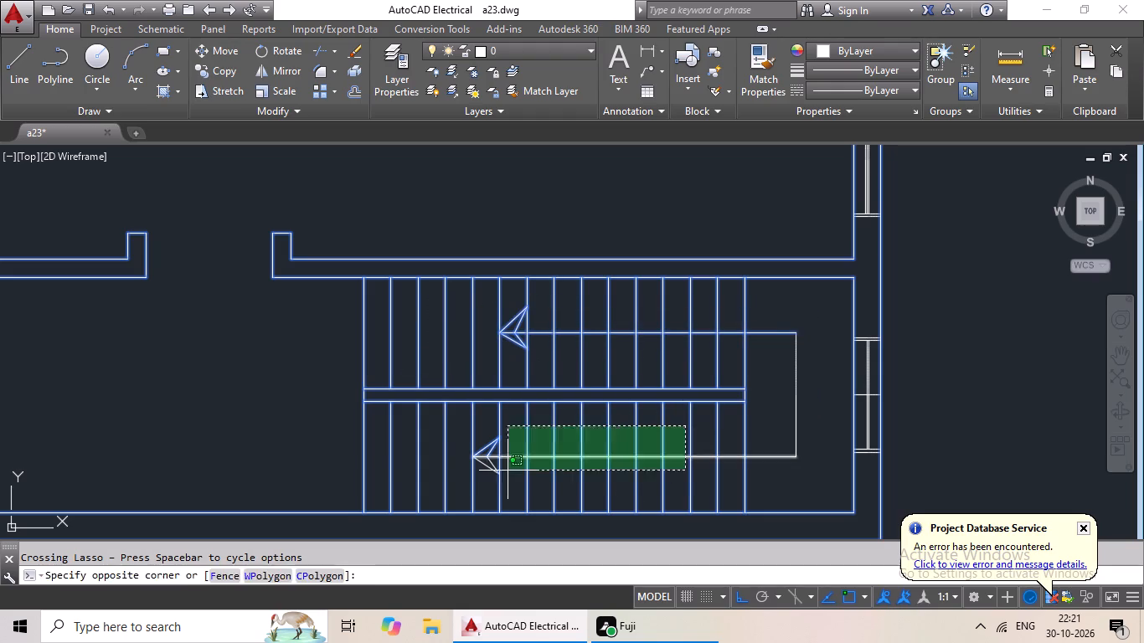
left_click_drag(501, 471, 404, 453)
left_click_drag(829, 355, 737, 405)
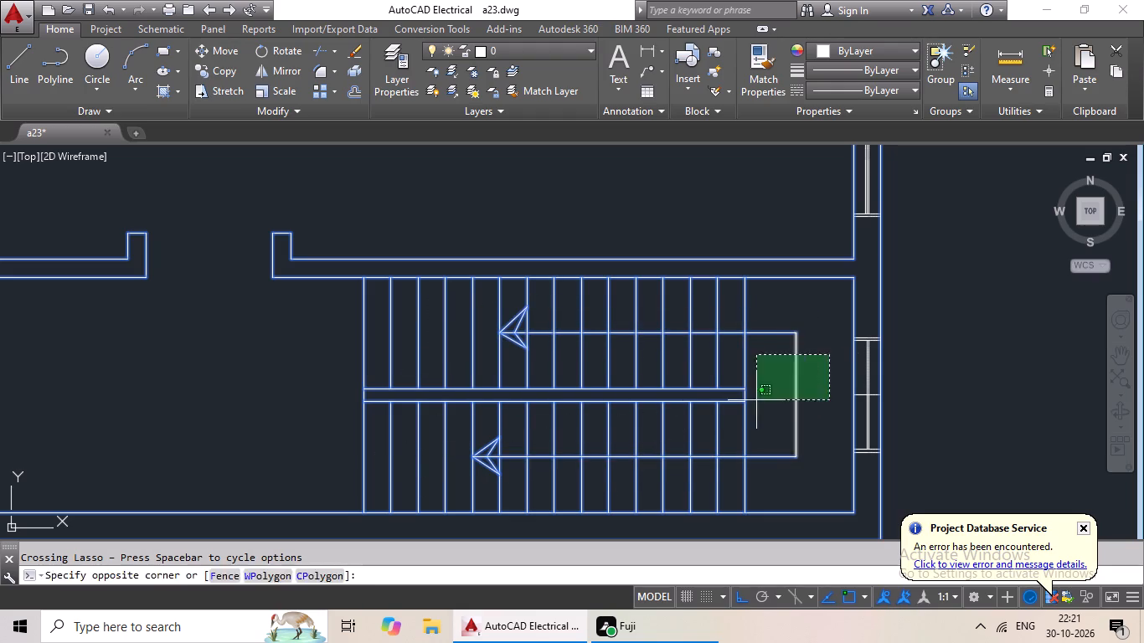
left_click_drag(737, 405, 647, 431)
Examine the whole floor plan from the staircase up to the first units for any wall lines missing from the selection.
scroll(619, 429, "down", 3)
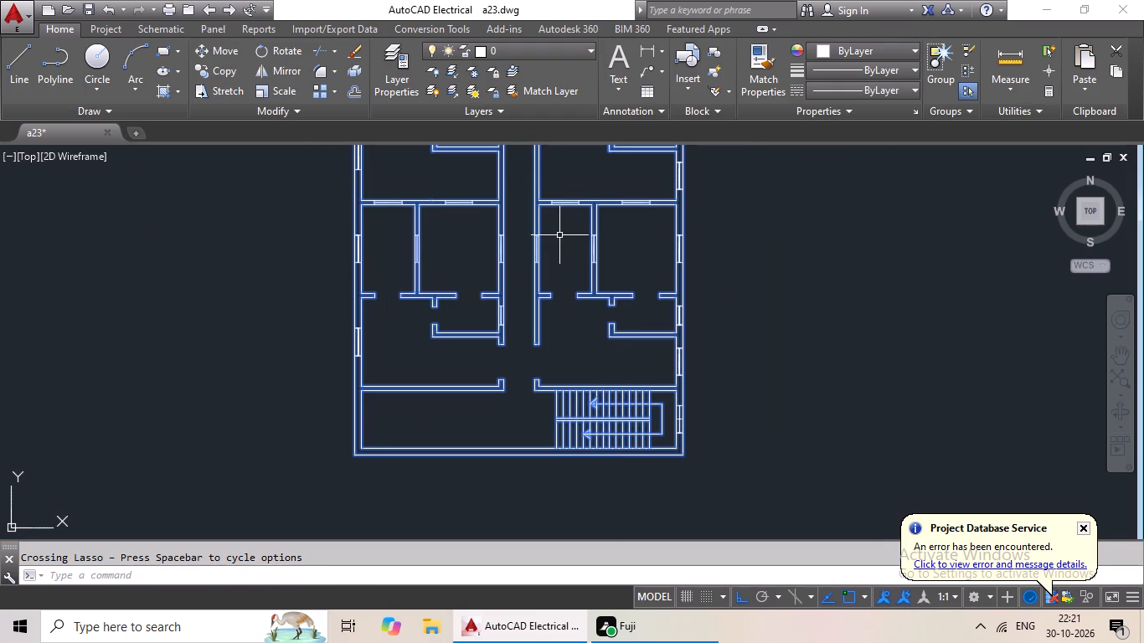
scroll(529, 246, "up", 3)
scroll(556, 296, "down", 2)
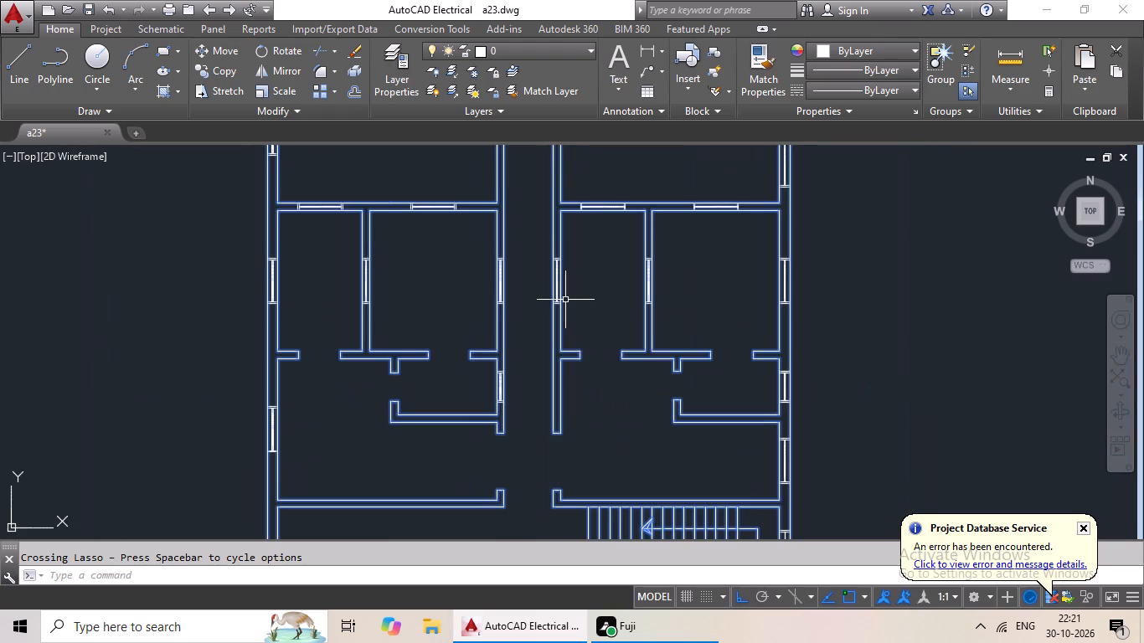
middle_click_drag(568, 299, 492, 394)
scroll(255, 291, "up", 3)
scroll(269, 285, "down", 5)
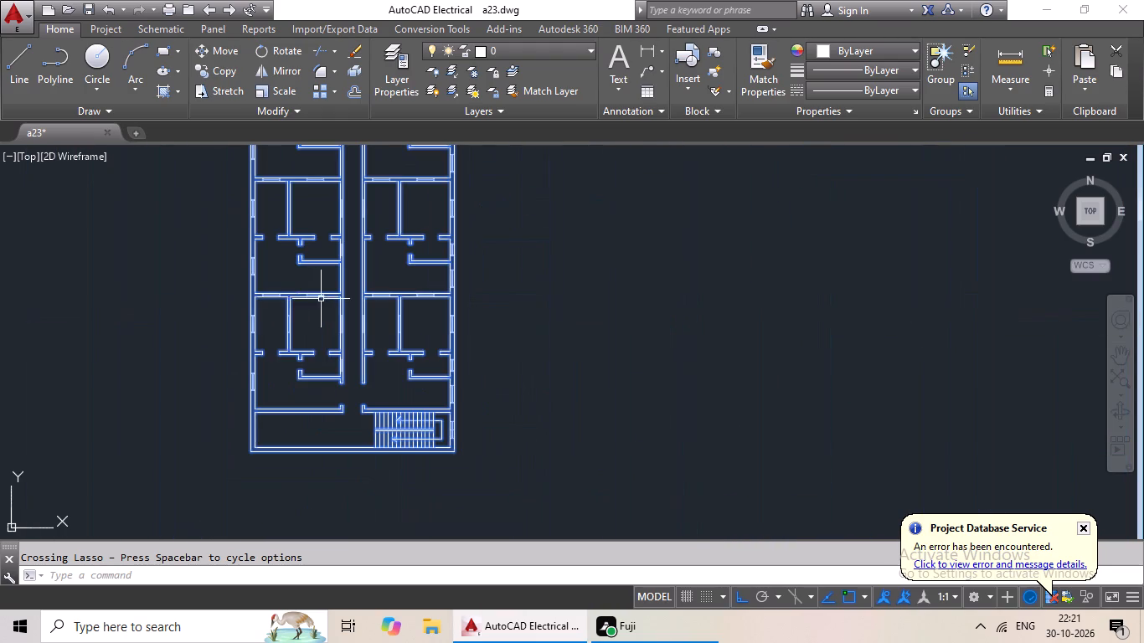
middle_click_drag(338, 308, 315, 386)
scroll(316, 268, "up", 4)
middle_click_drag(317, 271, 323, 387)
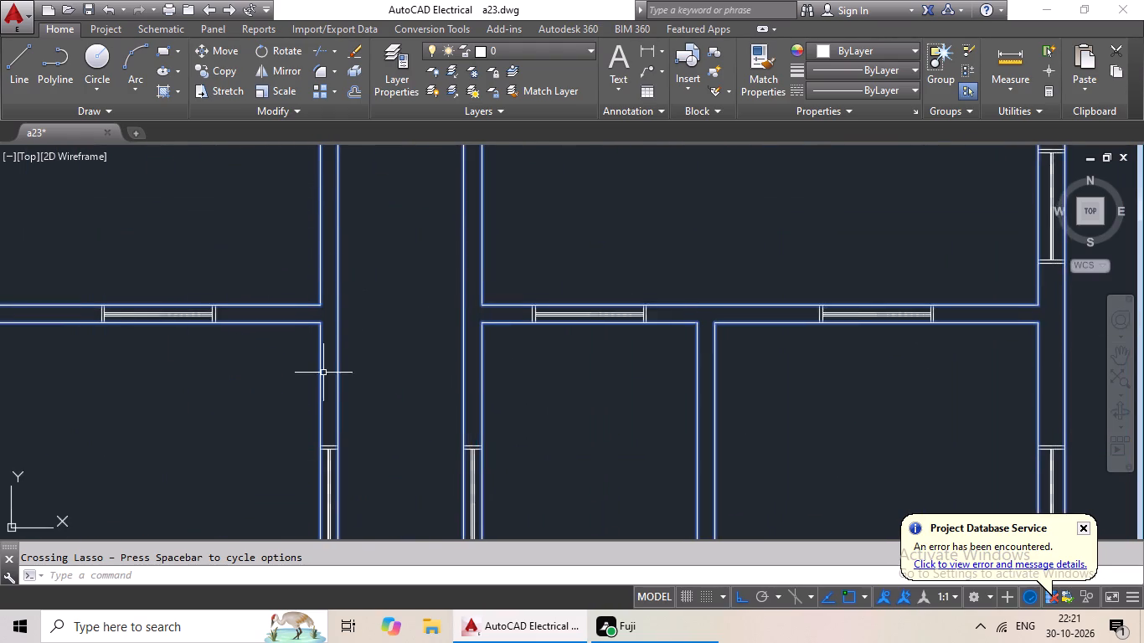
scroll(330, 331, "down", 3)
middle_click_drag(326, 332, 328, 416)
scroll(396, 254, "up", 3)
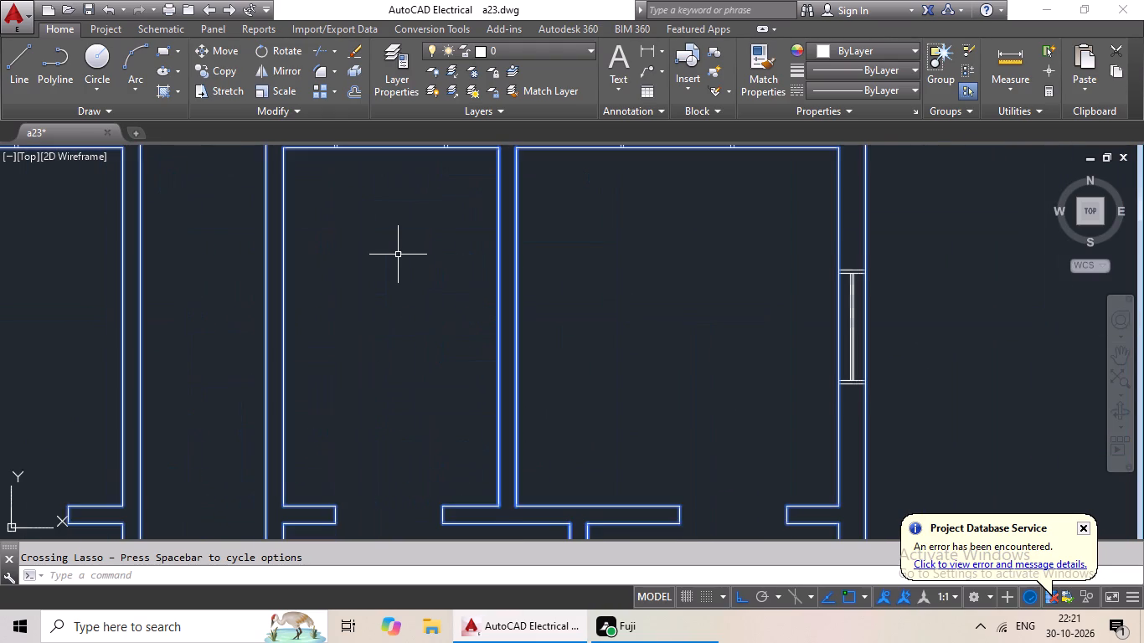
middle_click_drag(414, 273, 407, 441)
scroll(411, 362, "down", 3)
middle_click_drag(408, 327, 363, 450)
middle_click_drag(380, 402, 402, 355)
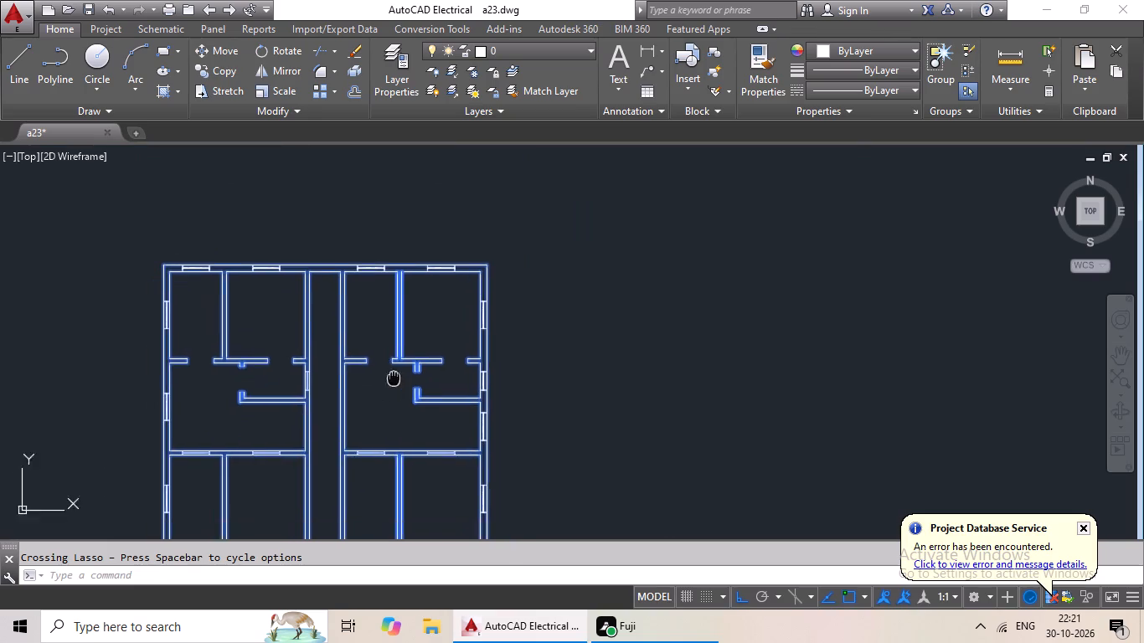
middle_click_drag(402, 355, 433, 274)
scroll(459, 276, "down", 3)
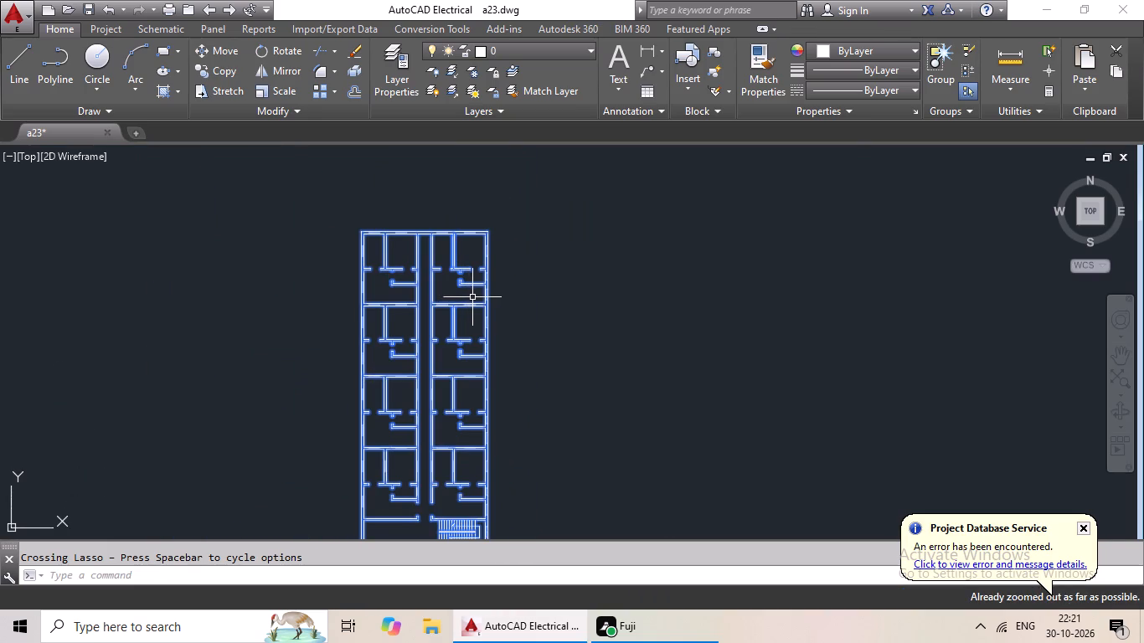
Set the colour of all selected wall and staircase lines to orange 242,103,34 and clear the selection.
scroll(607, 321, "down", 1)
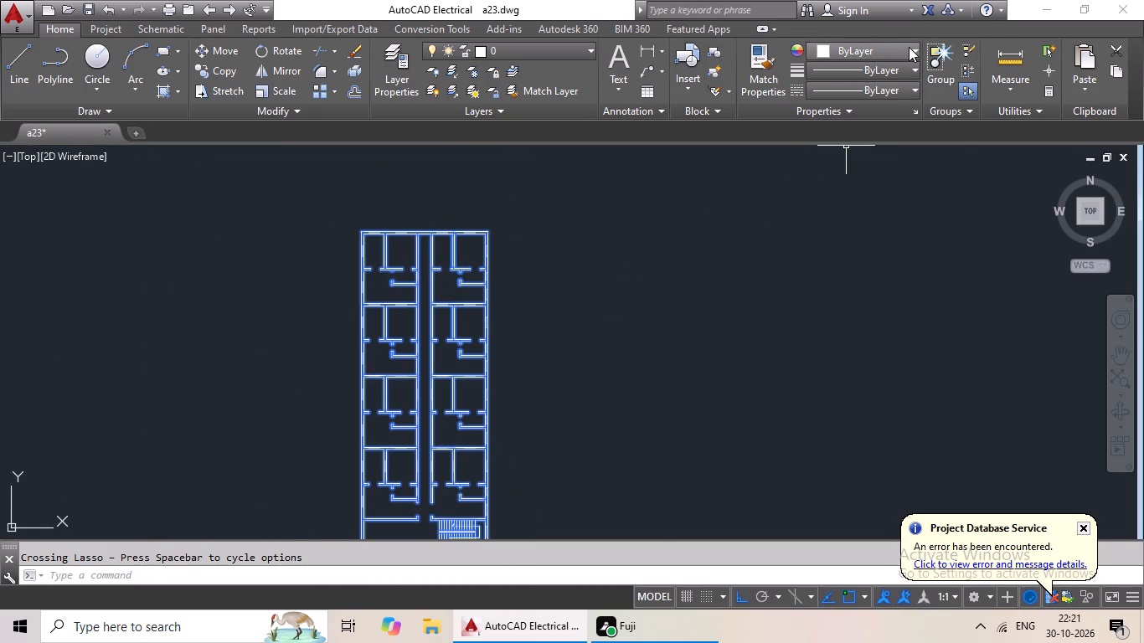
left_click(909, 47)
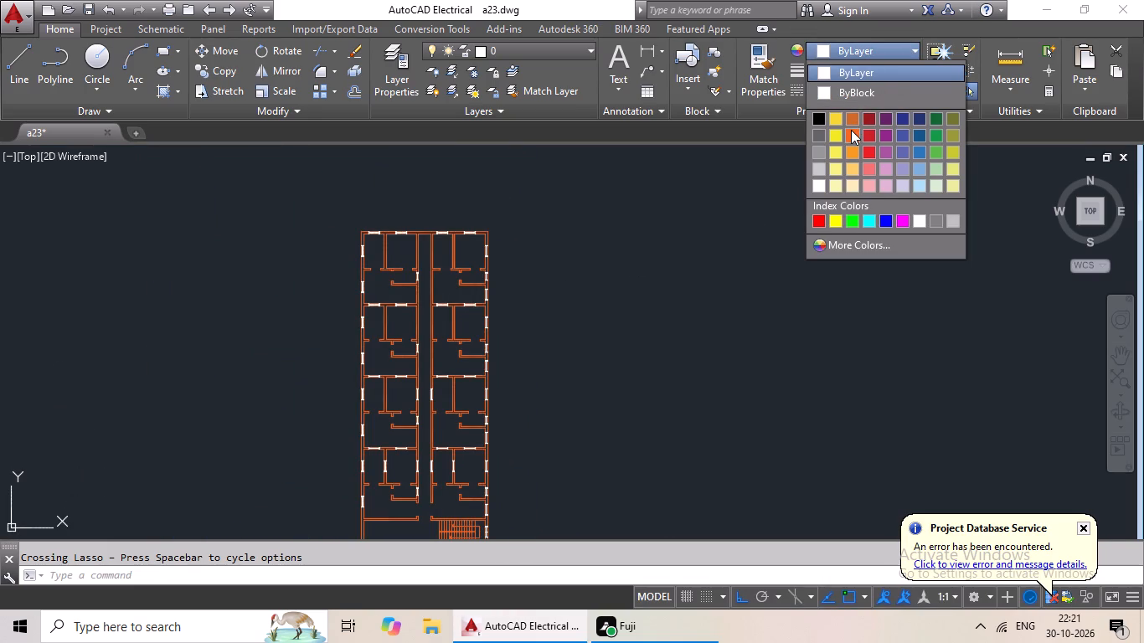
left_click(851, 130)
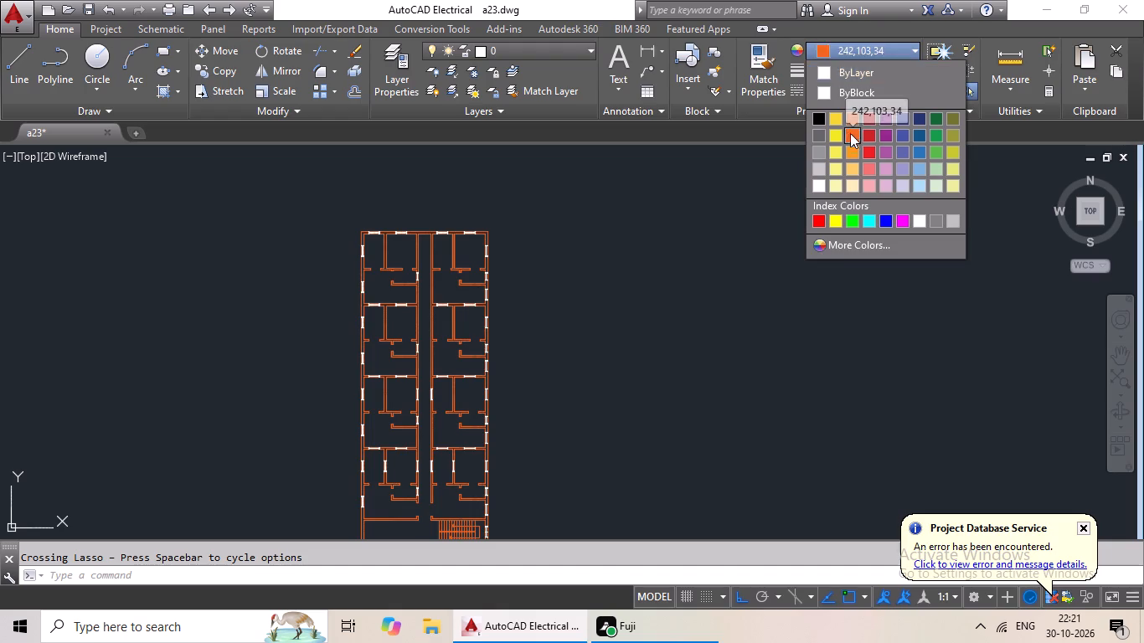
key("Escape")
Examine the recoloured walls of the upper units for any lines that missed the colour change.
scroll(407, 222, "up", 3)
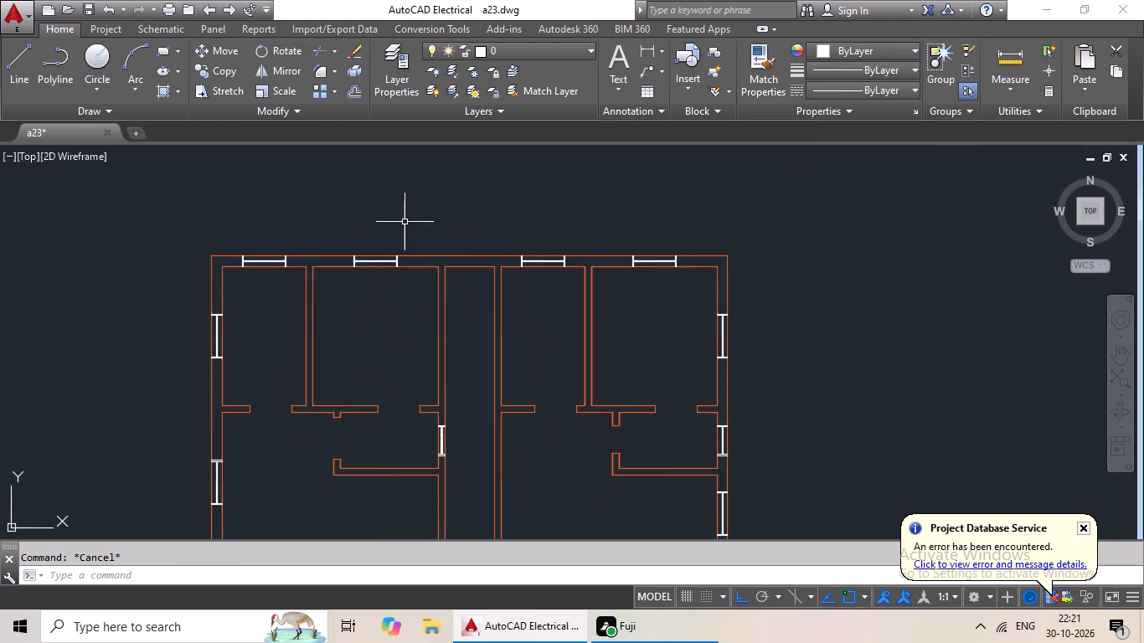
scroll(348, 260, "up", 3)
scroll(534, 256, "down", 3)
middle_click_drag(501, 357, 460, 144)
scroll(473, 198, "down", 1)
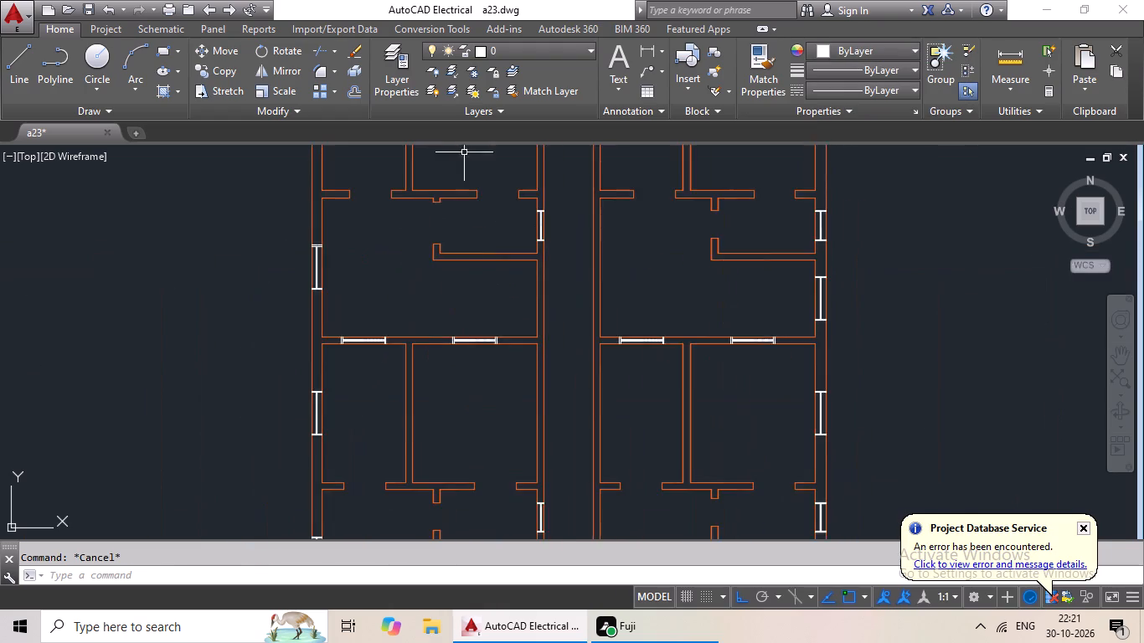
scroll(464, 153, "down", 2)
scroll(492, 306, "down", 2)
middle_click_drag(492, 301, 345, 356)
Select all lines of the two windows in the top outer wall of the first left-hand unit.
scroll(340, 263, "up", 4)
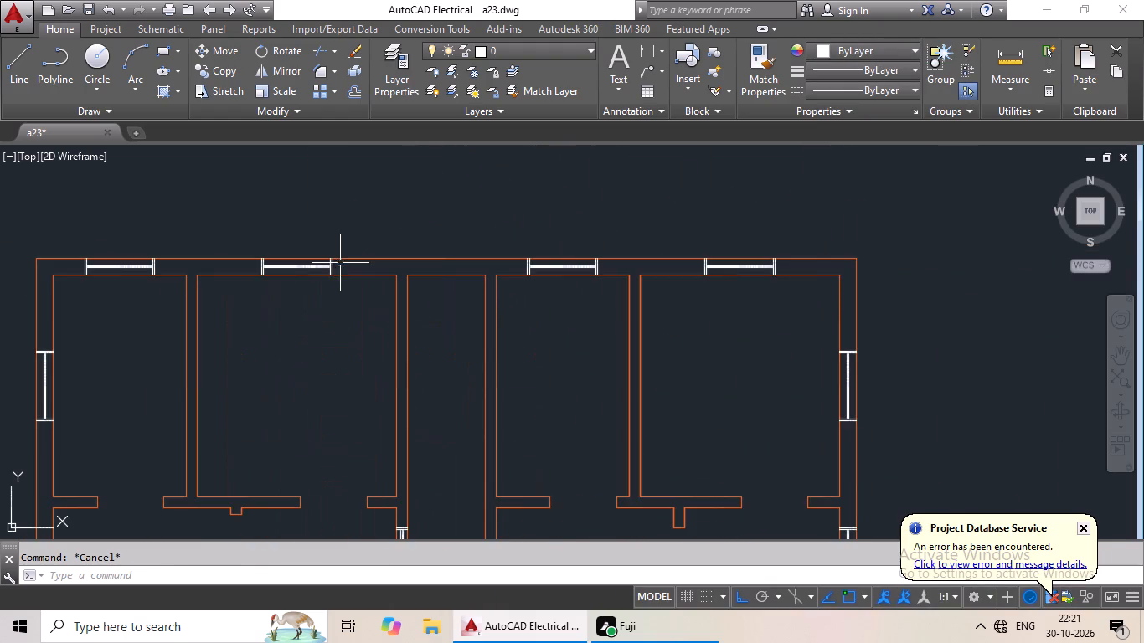
scroll(288, 261, "up", 3)
left_click_drag(508, 270, 137, 270)
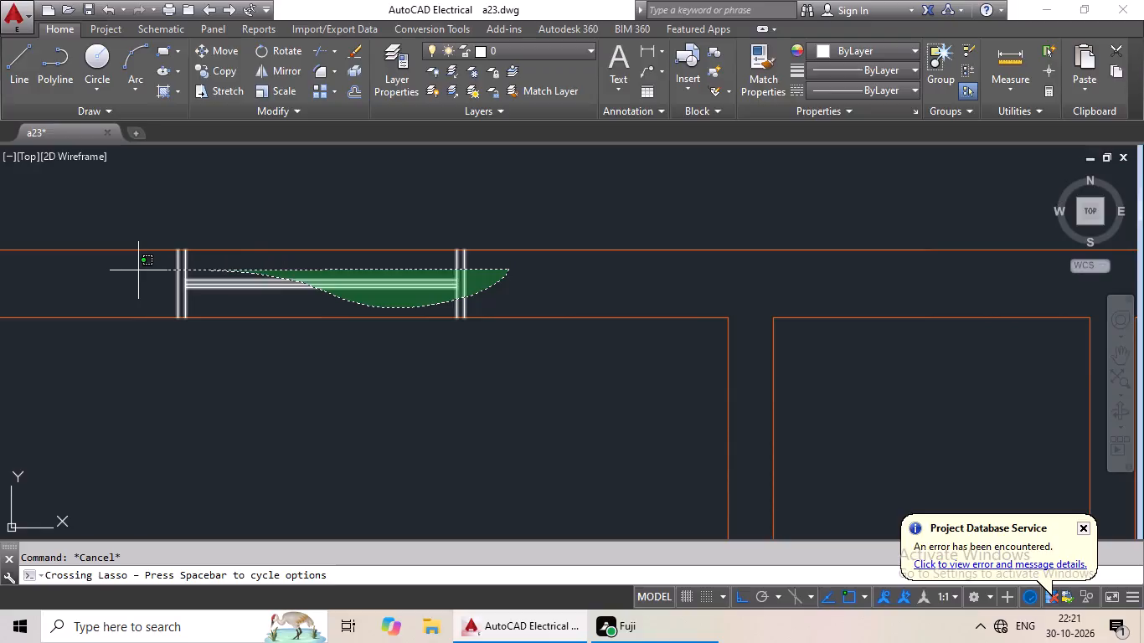
left_click_drag(137, 270, 129, 270)
scroll(292, 318, "down", 2)
middle_click_drag(301, 327, 607, 296)
scroll(242, 278, "up", 3)
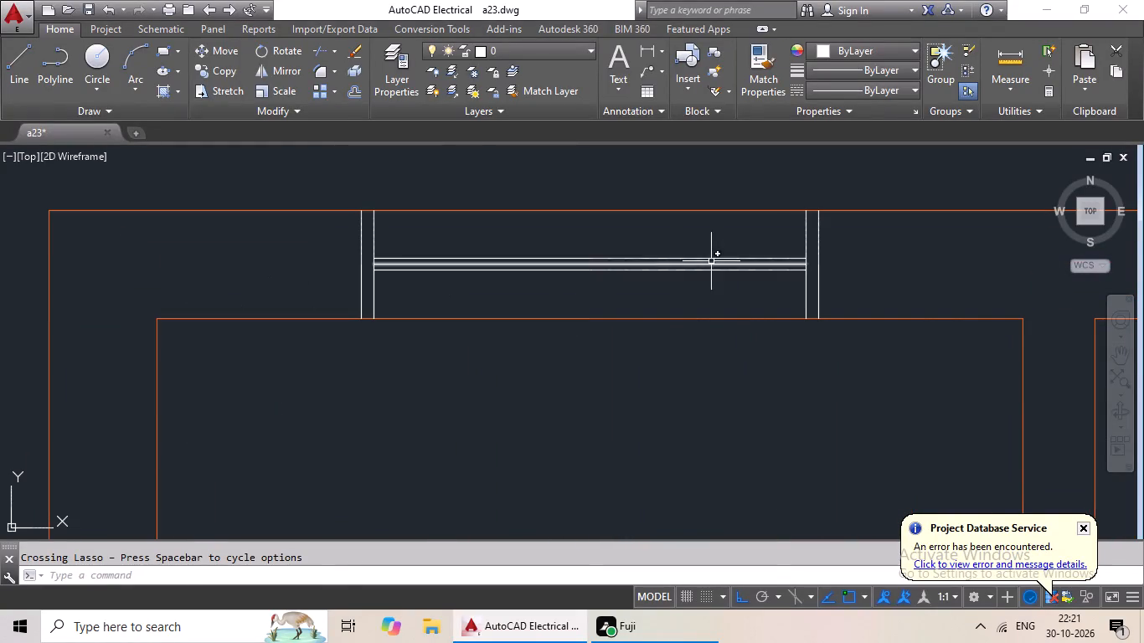
left_click_drag(846, 247, 327, 255)
Add the two windows in the top outer wall of the first right-hand unit to the selection.
scroll(426, 252, "down", 4)
middle_click_drag(497, 312, 176, 315)
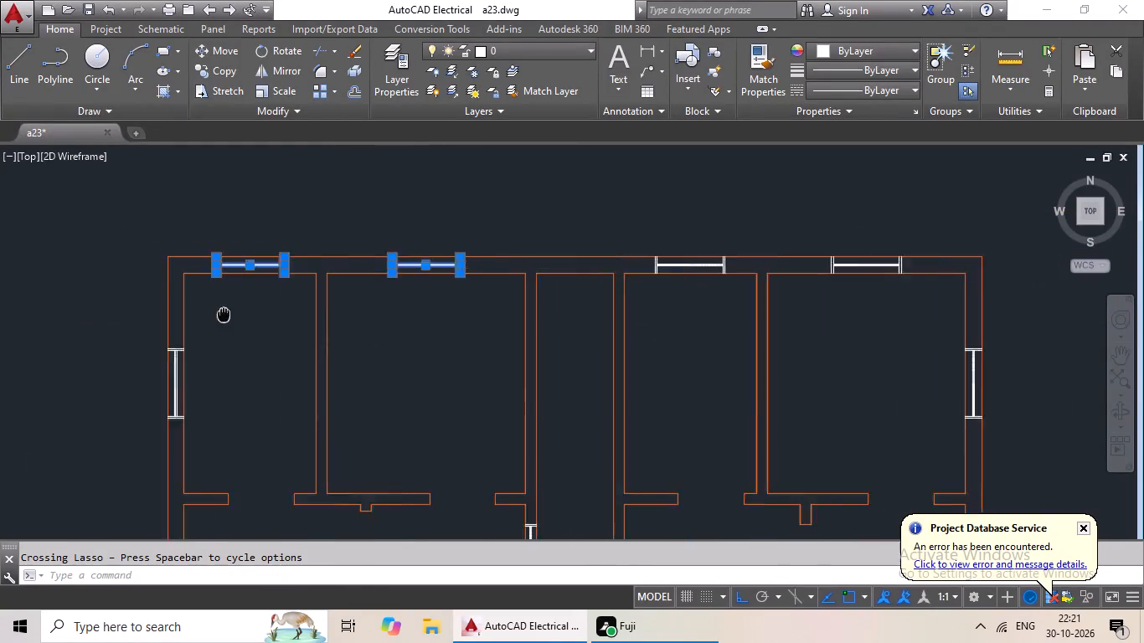
middle_click_drag(176, 315, 61, 315)
scroll(487, 260, "up", 3)
left_click_drag(610, 260, 609, 261)
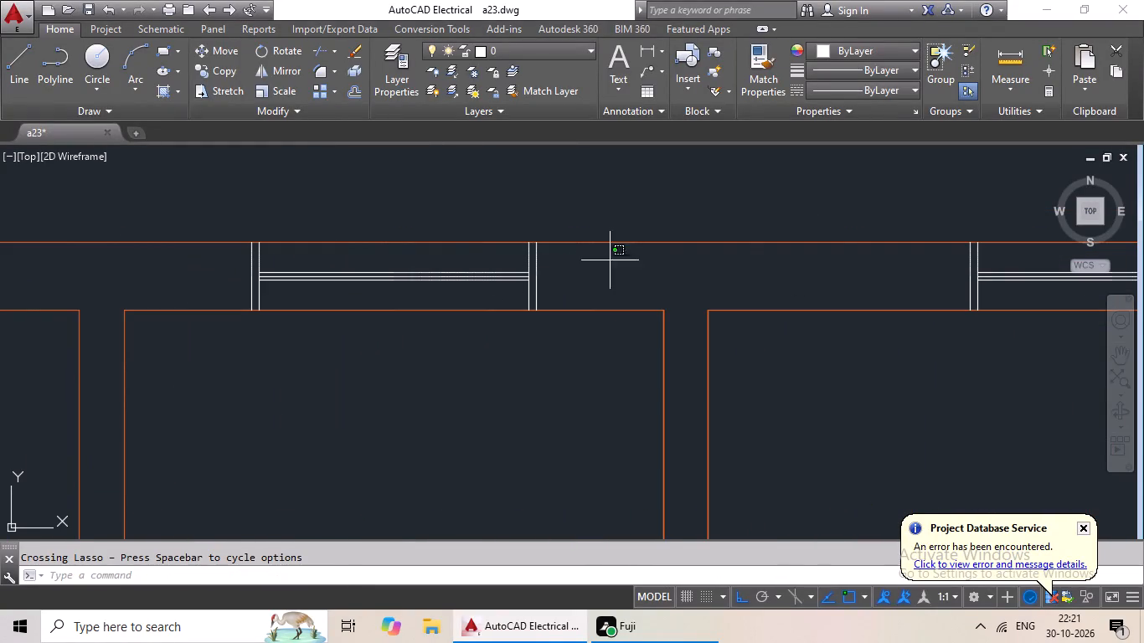
left_click_drag(609, 261, 236, 273)
scroll(504, 311, "down", 1)
middle_click_drag(481, 315, 111, 317)
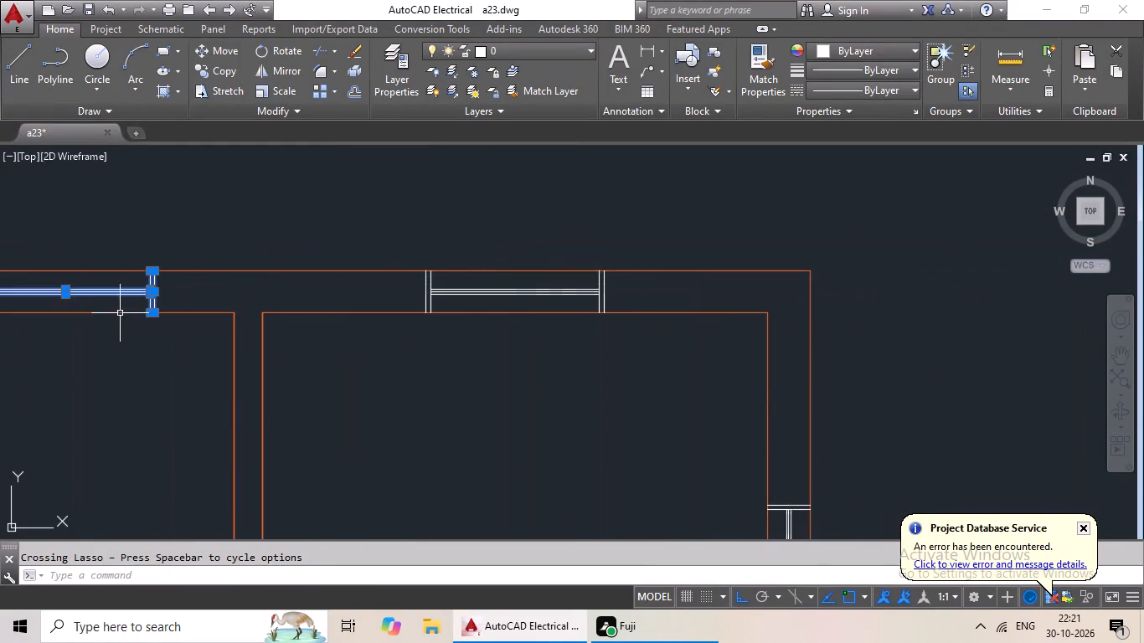
scroll(574, 289, "up", 2)
left_click_drag(701, 274, 231, 284)
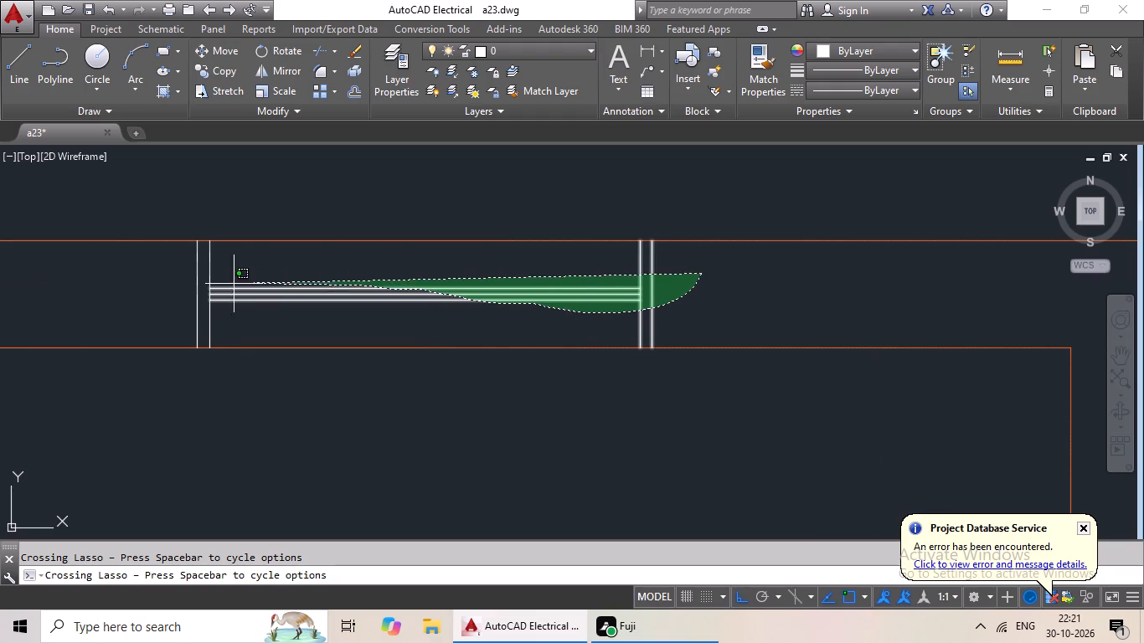
left_click_drag(231, 284, 191, 284)
Add the uppermost window in the first right-hand unit's right outer wall to the selection.
scroll(361, 290, "down", 4)
middle_click_drag(405, 342, 439, 176)
scroll(560, 250, "up", 3)
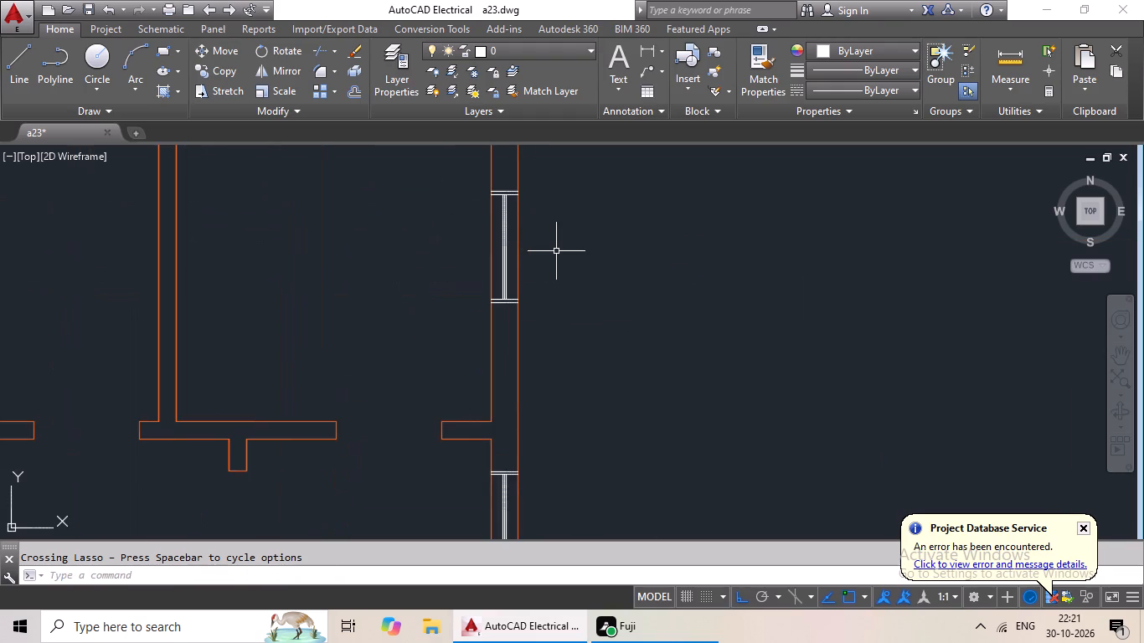
middle_click_drag(496, 244, 496, 312)
middle_click_drag(424, 180, 411, 249)
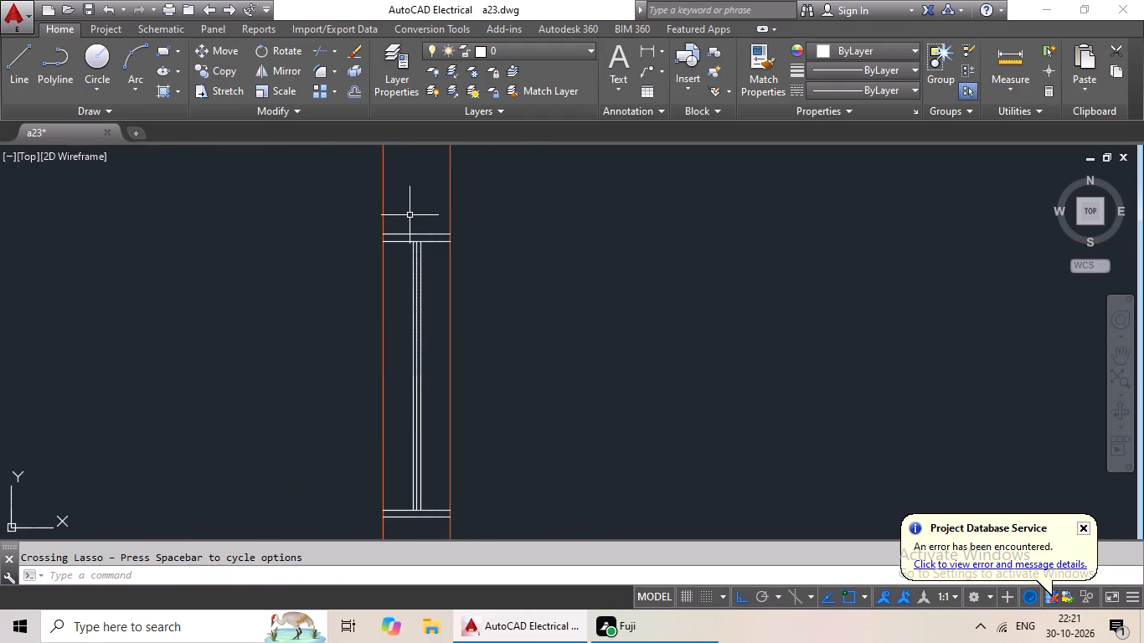
scroll(410, 209, "down", 2)
scroll(410, 208, "up", 1)
left_click_drag(416, 202, 415, 302)
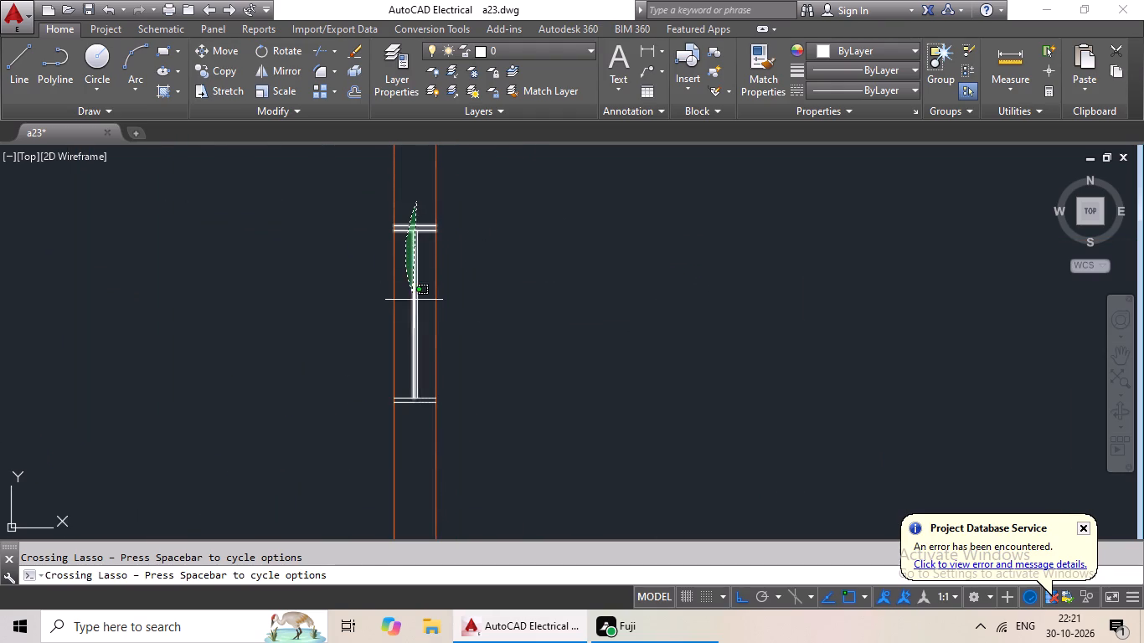
left_click_drag(415, 302, 405, 427)
Add the window in the first left-hand unit's corridor wall to the selection.
scroll(439, 372, "down", 3)
middle_click_drag(344, 369, 549, 302)
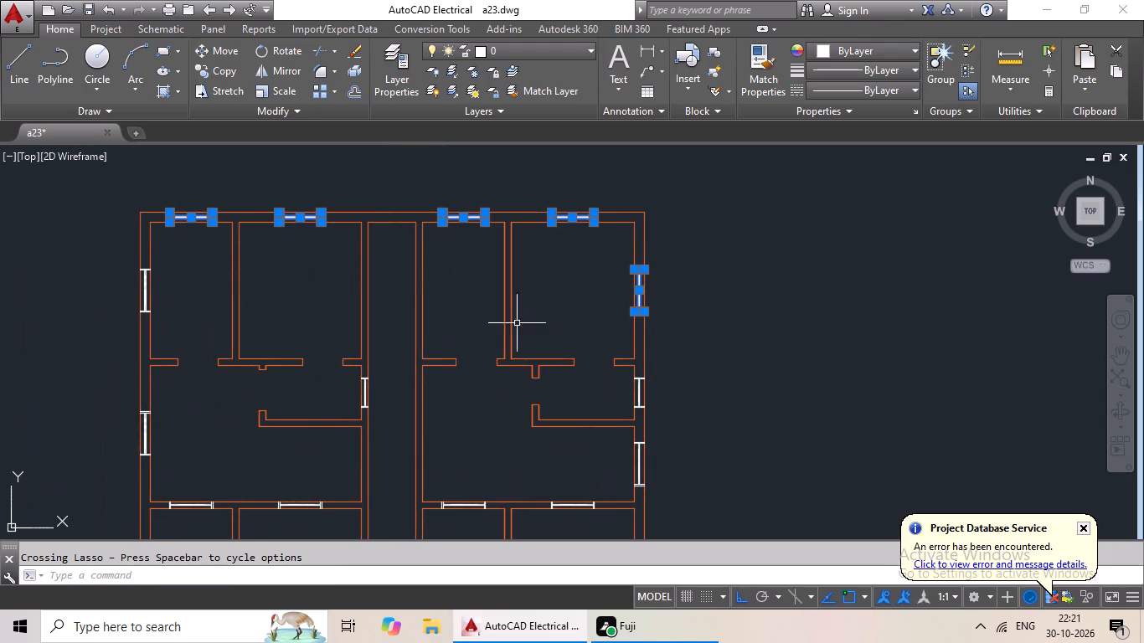
scroll(368, 402, "up", 4)
left_click_drag(349, 236, 332, 327)
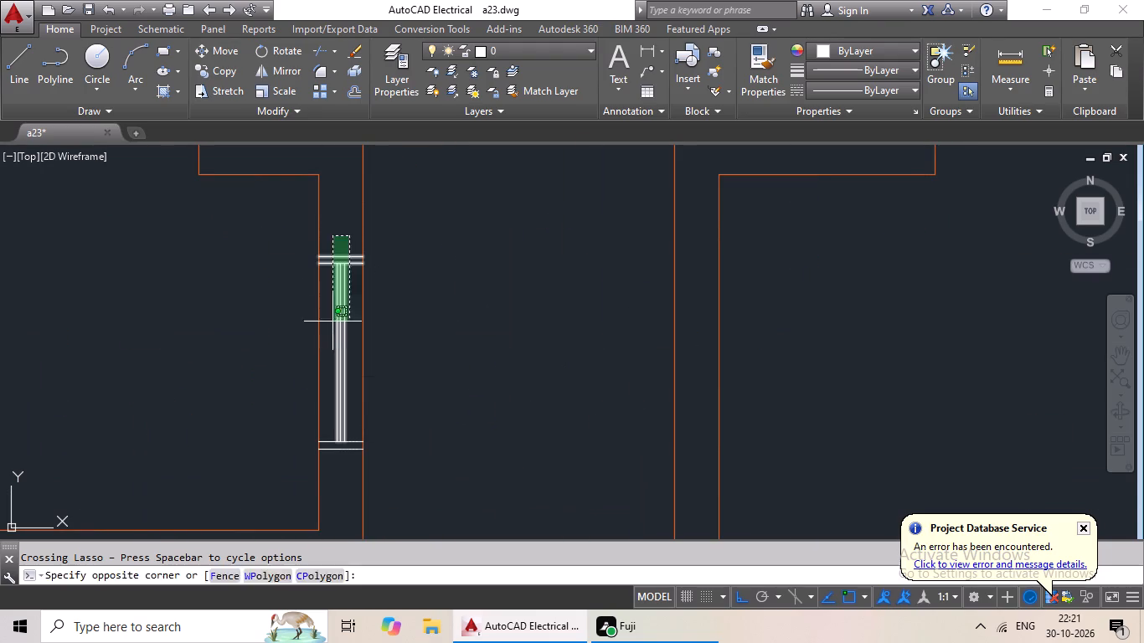
left_click_drag(332, 327, 336, 467)
Add both windows in the first left-hand unit's left outer wall to the selection.
scroll(390, 391, "down", 4)
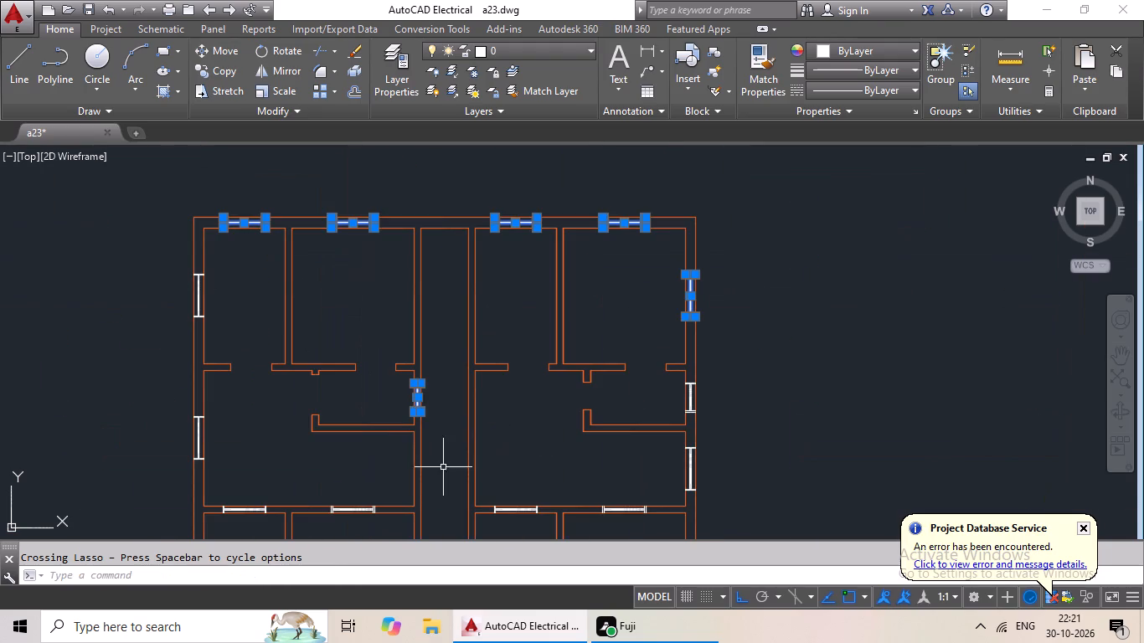
scroll(202, 280, "up", 4)
left_click_drag(171, 207, 159, 236)
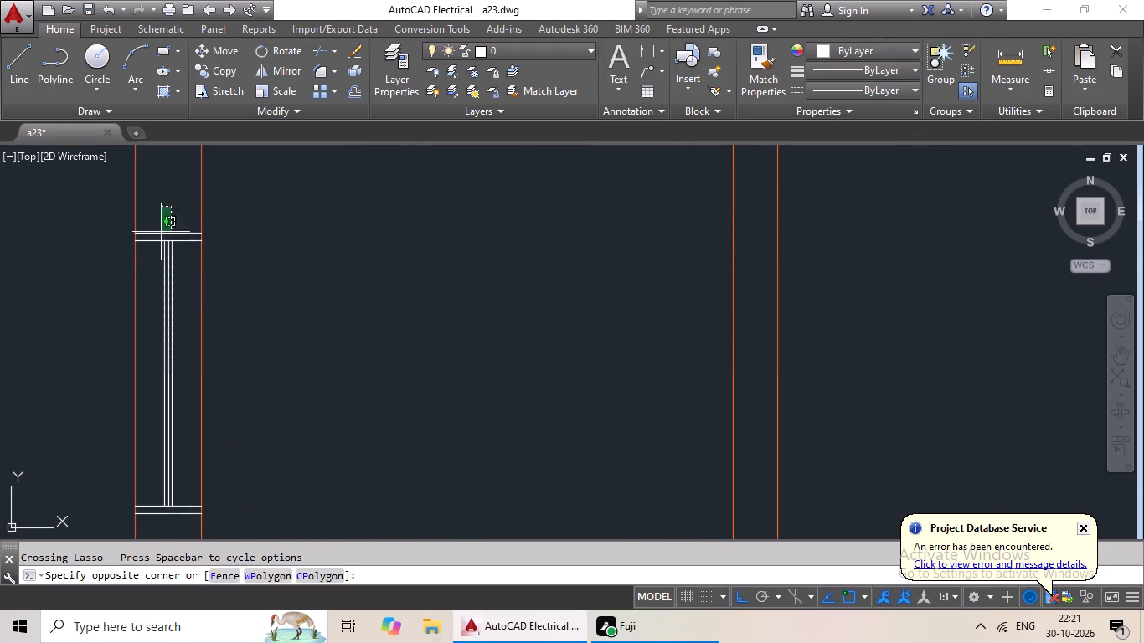
left_click_drag(159, 236, 162, 538)
scroll(229, 457, "down", 4)
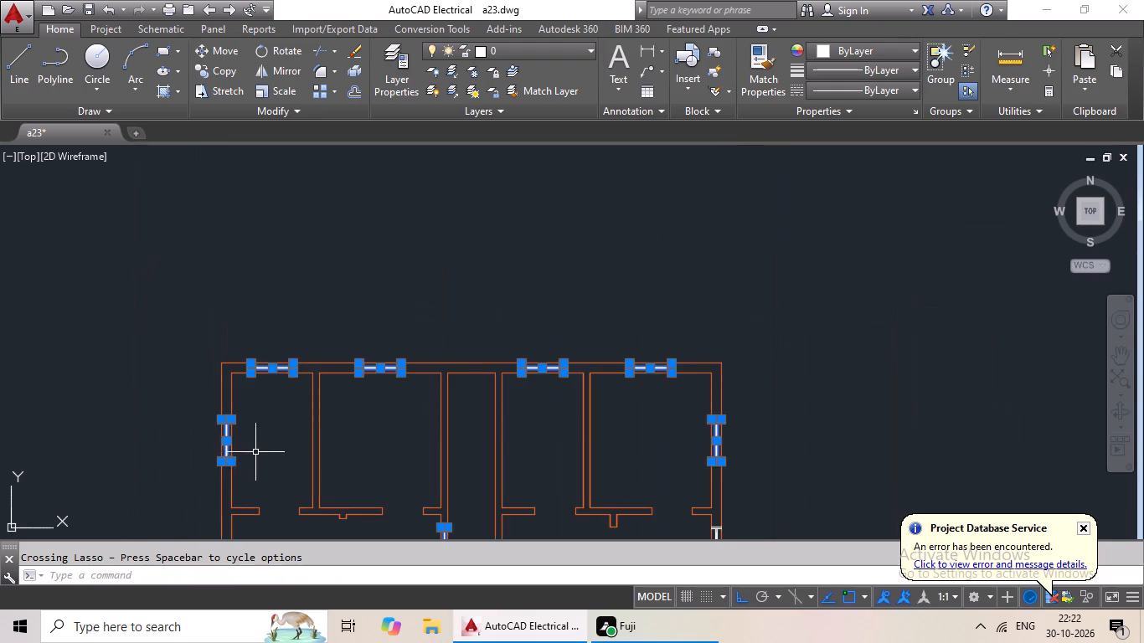
middle_click_drag(256, 451, 353, 233)
scroll(324, 378, "up", 4)
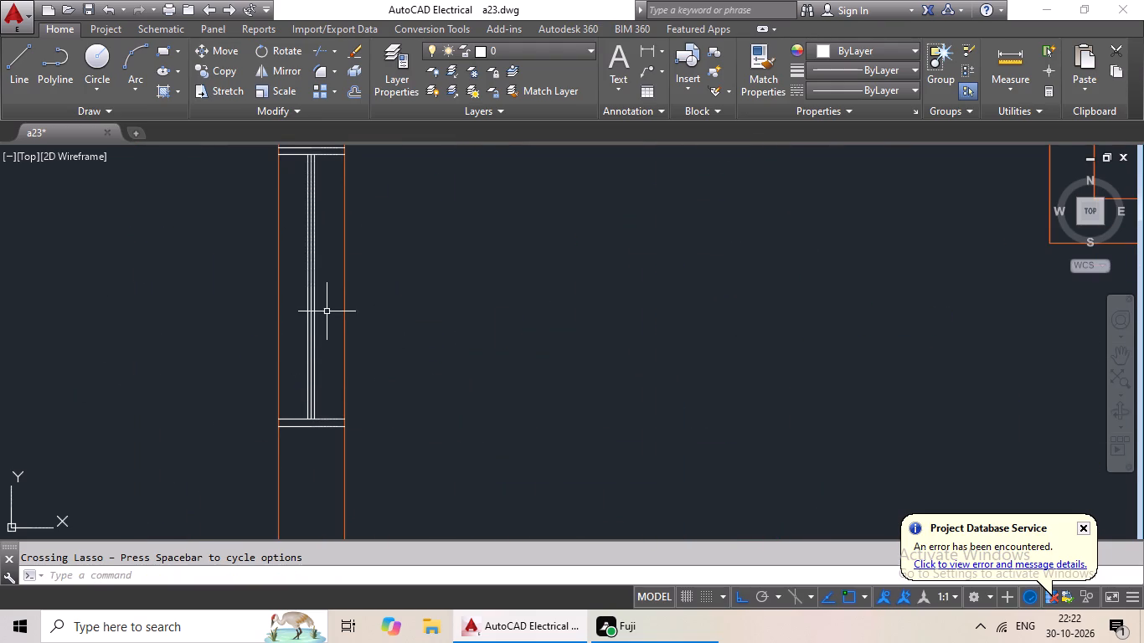
middle_click_drag(327, 311, 317, 357)
left_click_drag(305, 147, 306, 405)
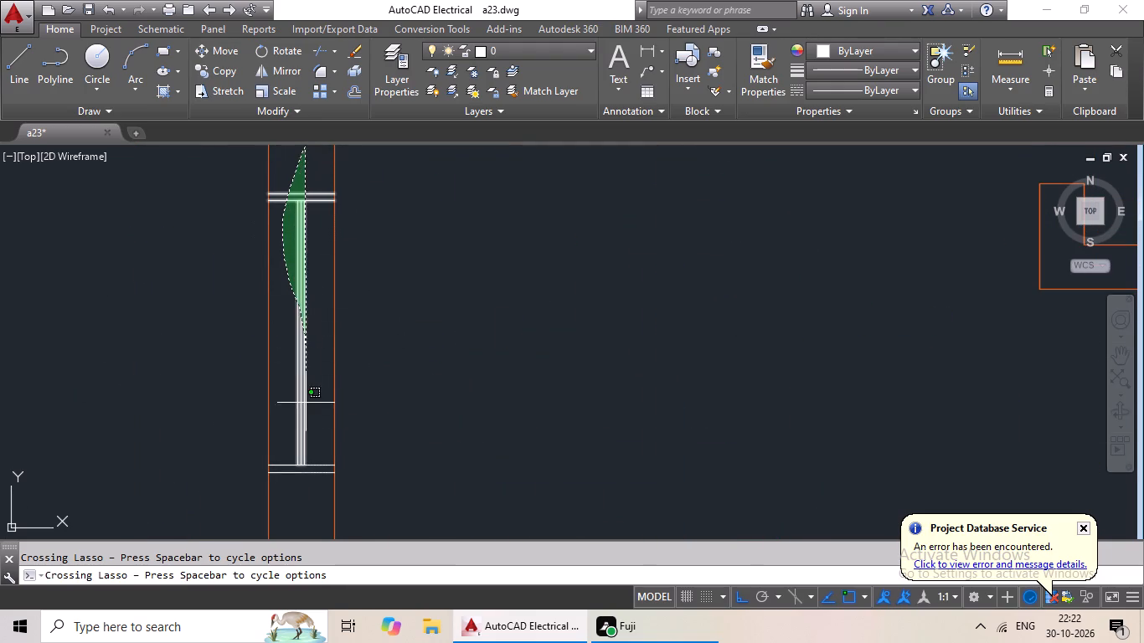
left_click_drag(306, 405, 286, 496)
Add the two remaining lower windows in the first right-hand unit's right outer wall to the selection.
scroll(497, 394, "down", 1)
middle_click_drag(536, 407, 326, 301)
scroll(394, 307, "down", 3)
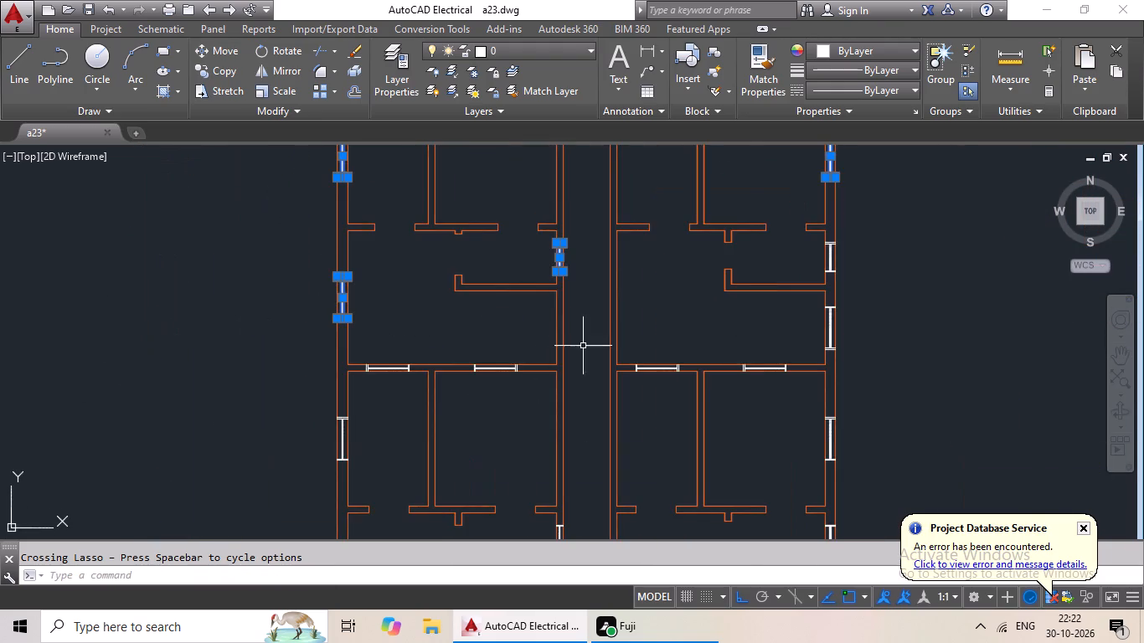
middle_click_drag(593, 340, 290, 357)
scroll(533, 271, "up", 4)
left_click_drag(489, 164, 487, 165)
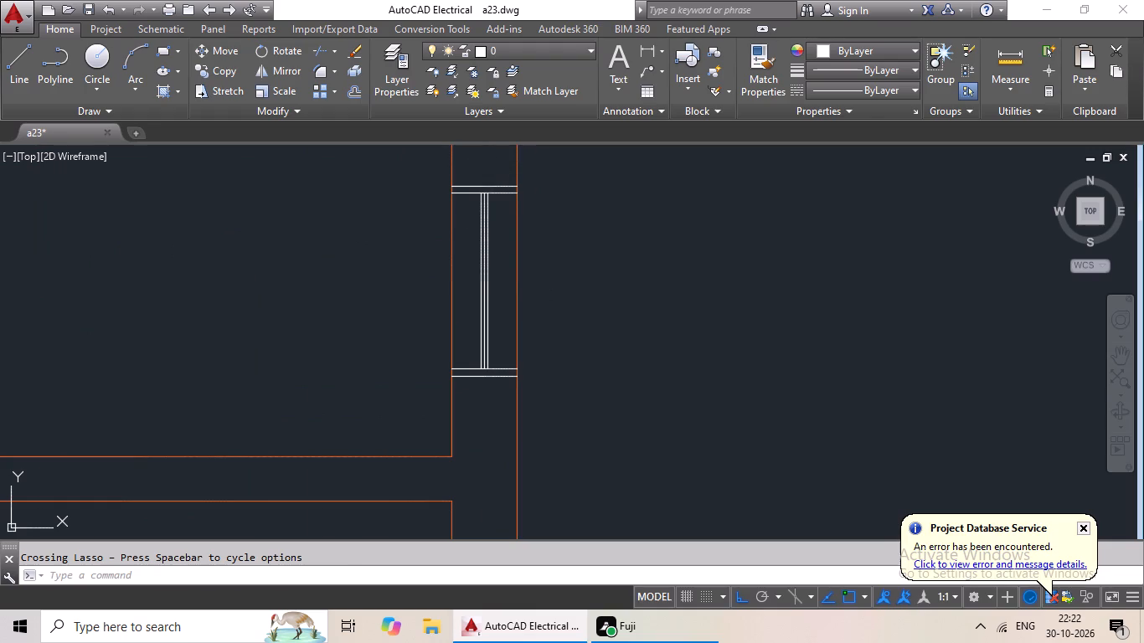
left_click_drag(487, 165, 475, 413)
scroll(487, 373, "down", 3)
middle_click_drag(430, 365, 407, 200)
scroll(458, 288, "up", 3)
left_click_drag(452, 175, 461, 343)
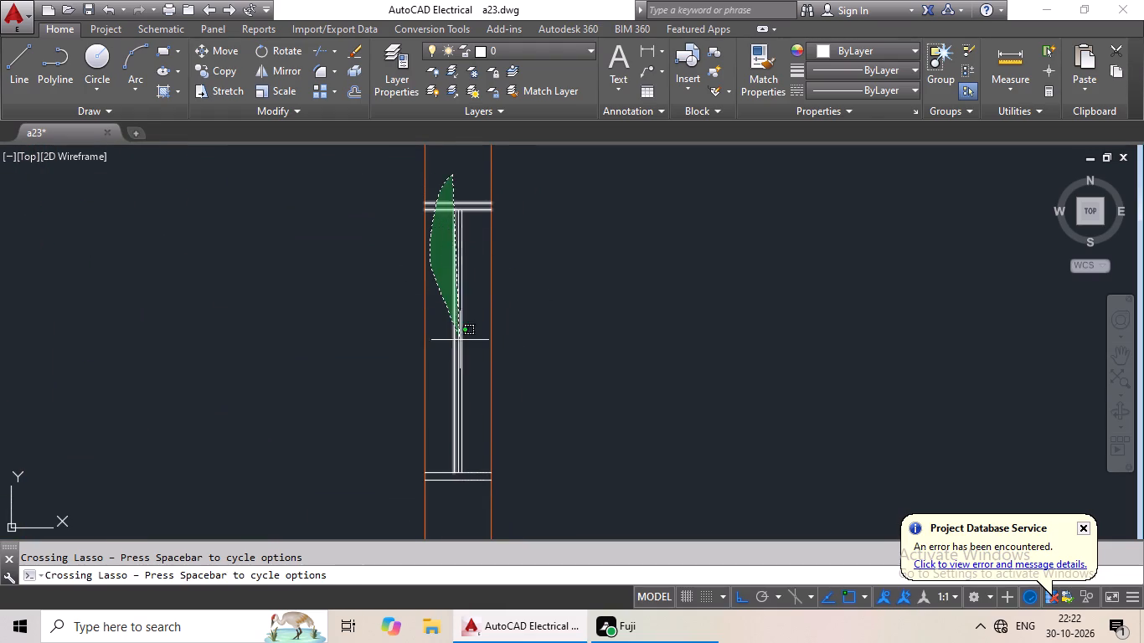
left_click_drag(461, 343, 451, 501)
Add the two windows in the wall between the first and second right-hand units to the selection.
scroll(481, 446, "down", 3)
middle_click_drag(436, 390, 463, 285)
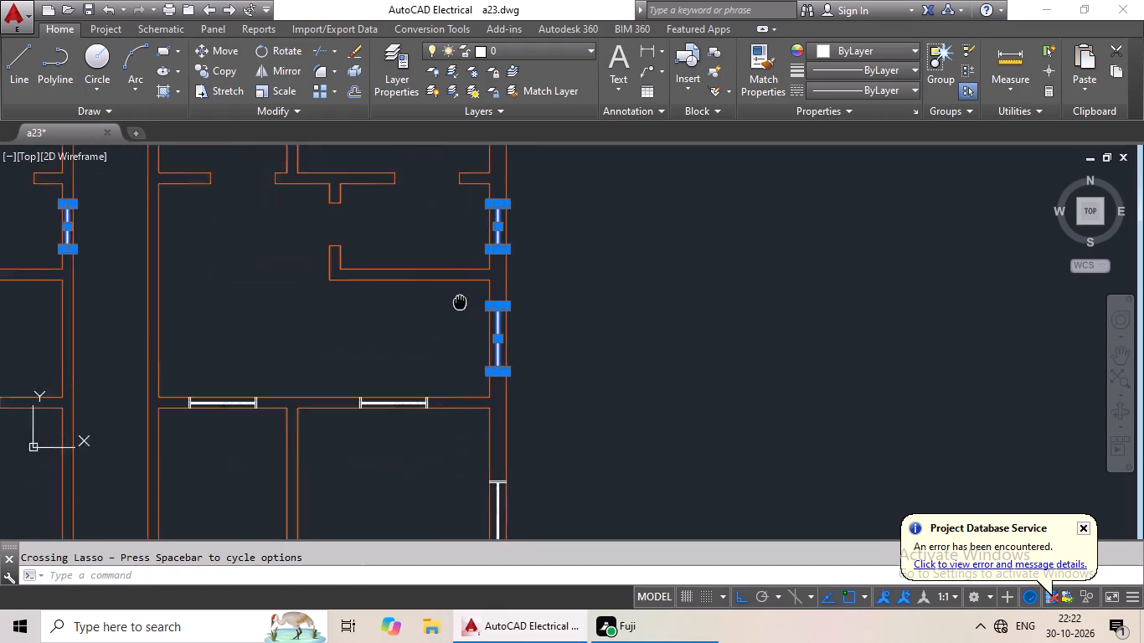
middle_click_drag(463, 285, 472, 249)
scroll(406, 340, "up", 5)
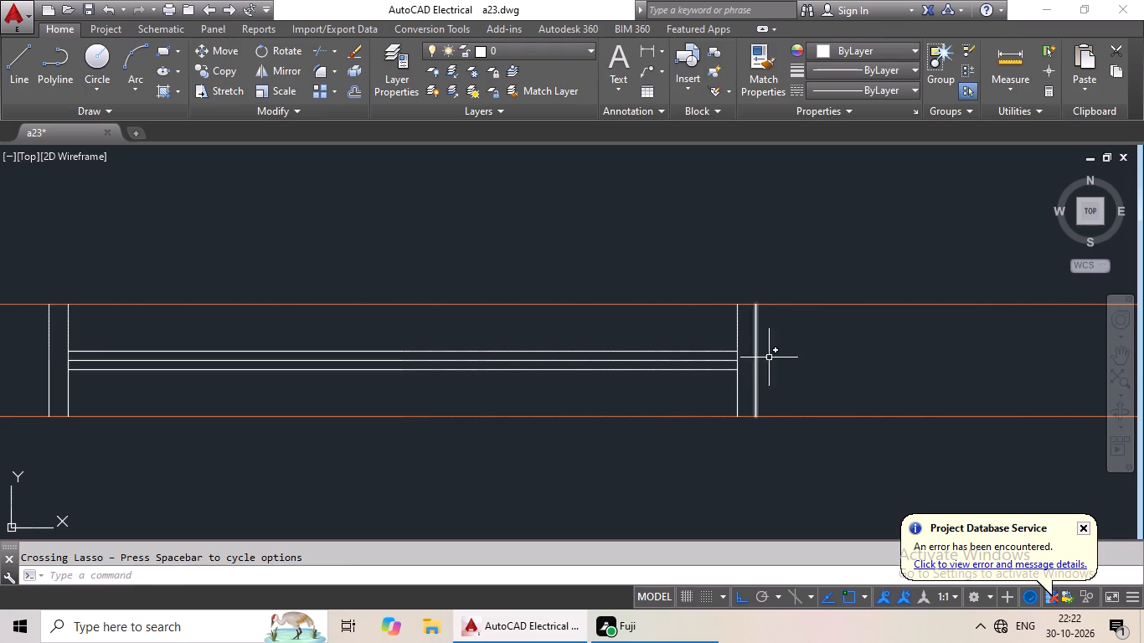
left_click_drag(806, 355, 2, 384)
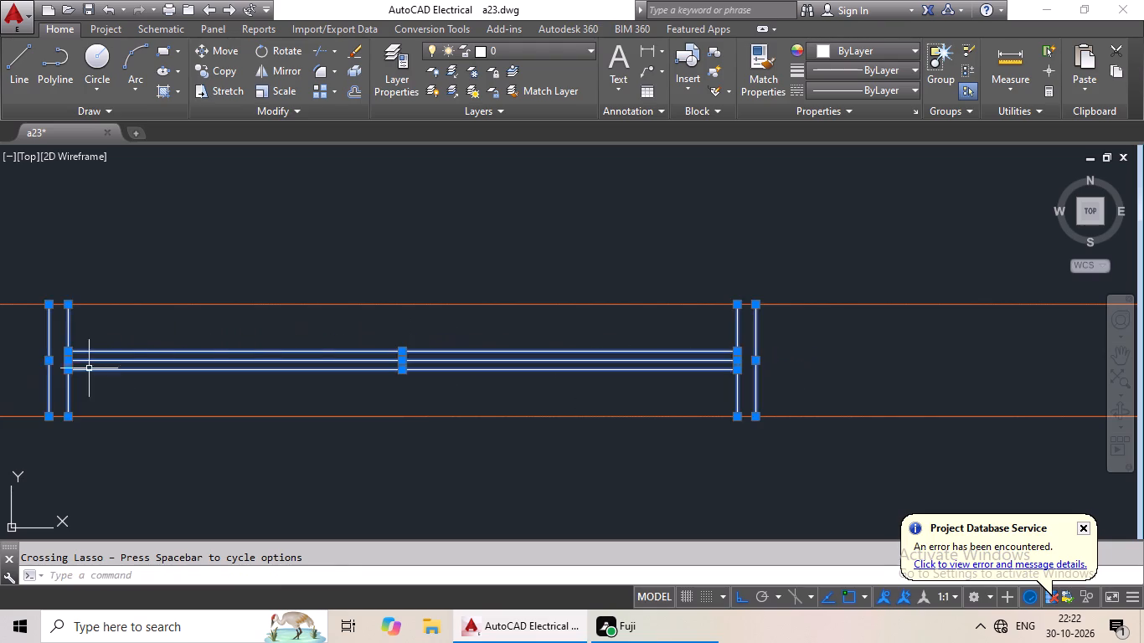
scroll(219, 352, "down", 4)
middle_click_drag(235, 387, 739, 369)
scroll(573, 348, "up", 4)
middle_click_drag(577, 345, 797, 342)
left_click_drag(832, 302, 88, 313)
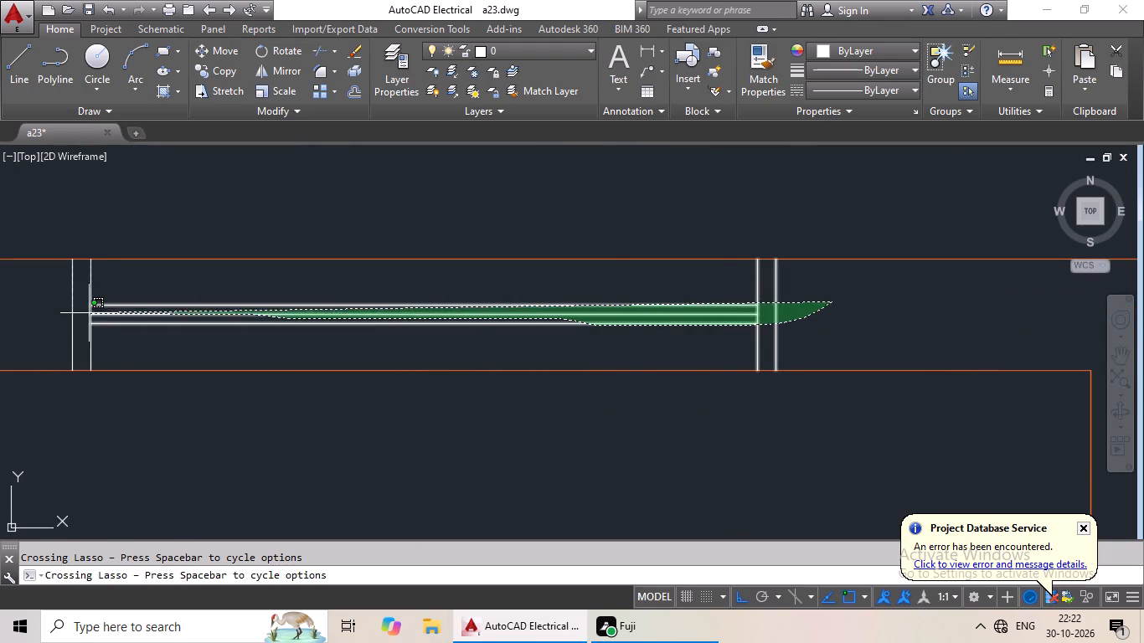
left_click_drag(88, 313, 55, 309)
Add the two windows in the wall between the first and second left-hand units to the selection.
scroll(253, 305, "down", 3)
middle_click_drag(277, 321, 965, 332)
scroll(446, 321, "up", 1)
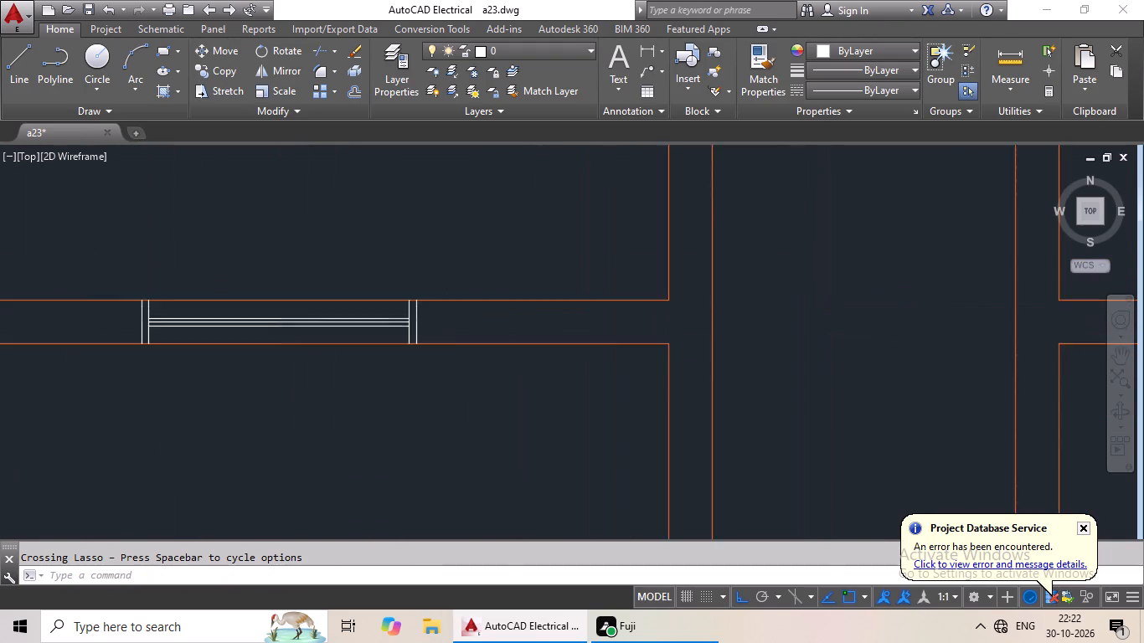
scroll(446, 321, "up", 1)
middle_click_drag(450, 321, 727, 325)
left_click_drag(728, 322, 348, 315)
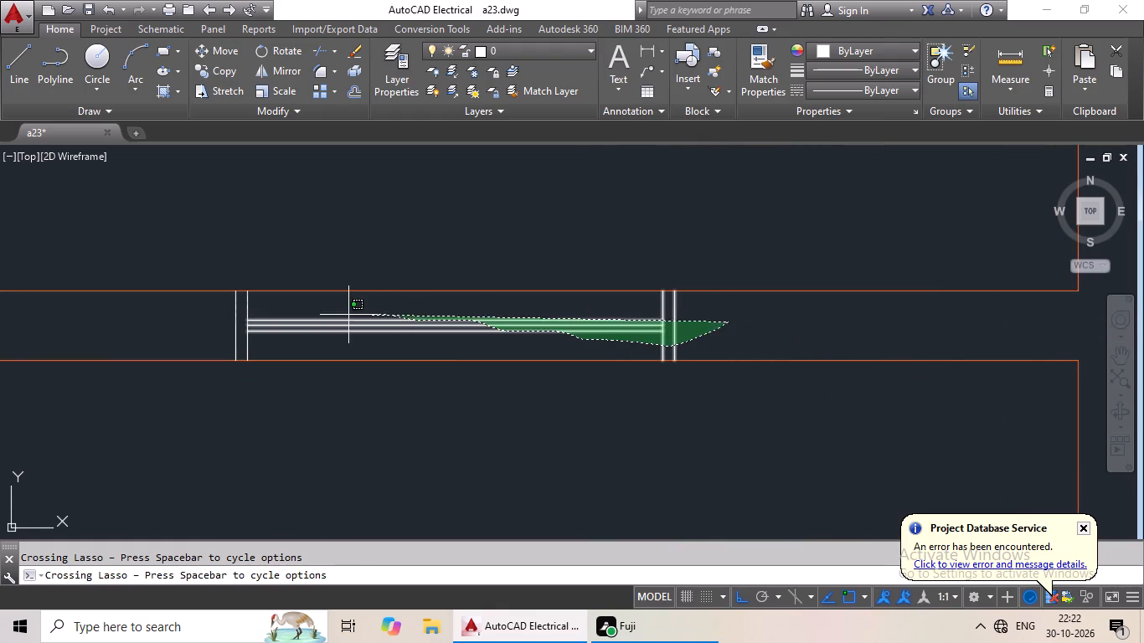
left_click_drag(348, 315, 228, 331)
scroll(475, 309, "down", 4)
middle_click_drag(437, 345, 622, 340)
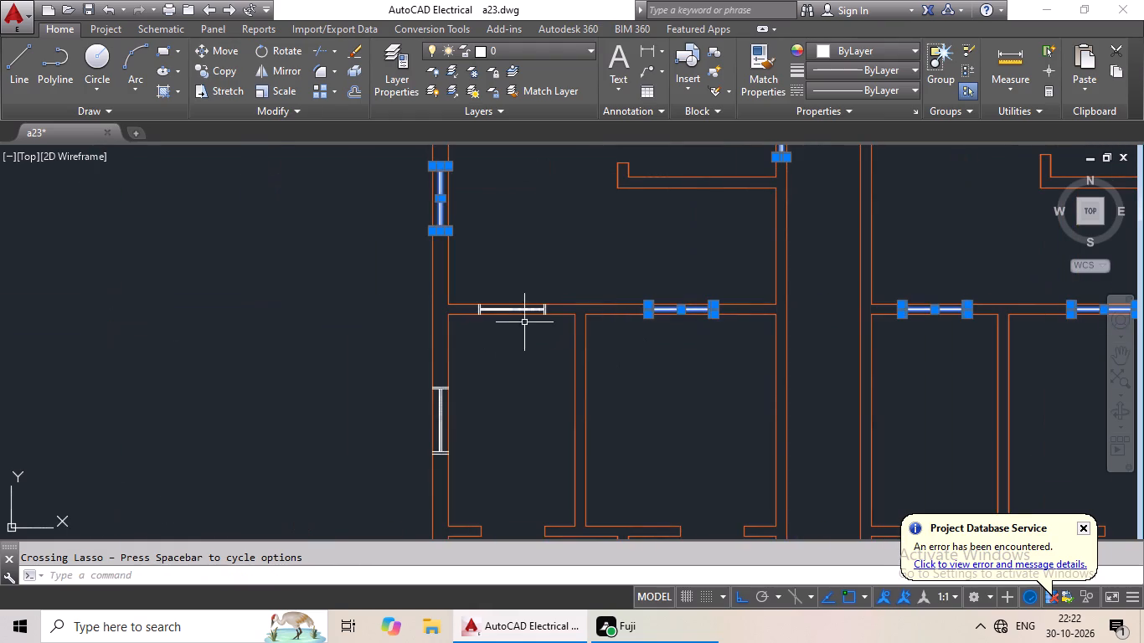
scroll(479, 312, "up", 5)
middle_click_drag(595, 311, 407, 321)
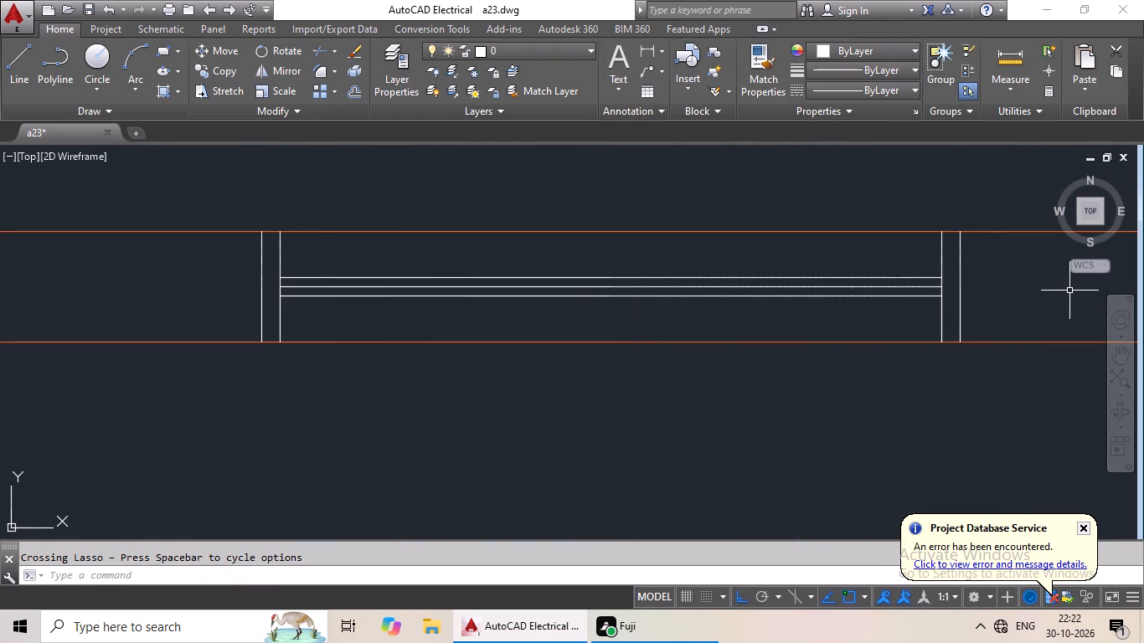
left_click_drag(1046, 291, 357, 270)
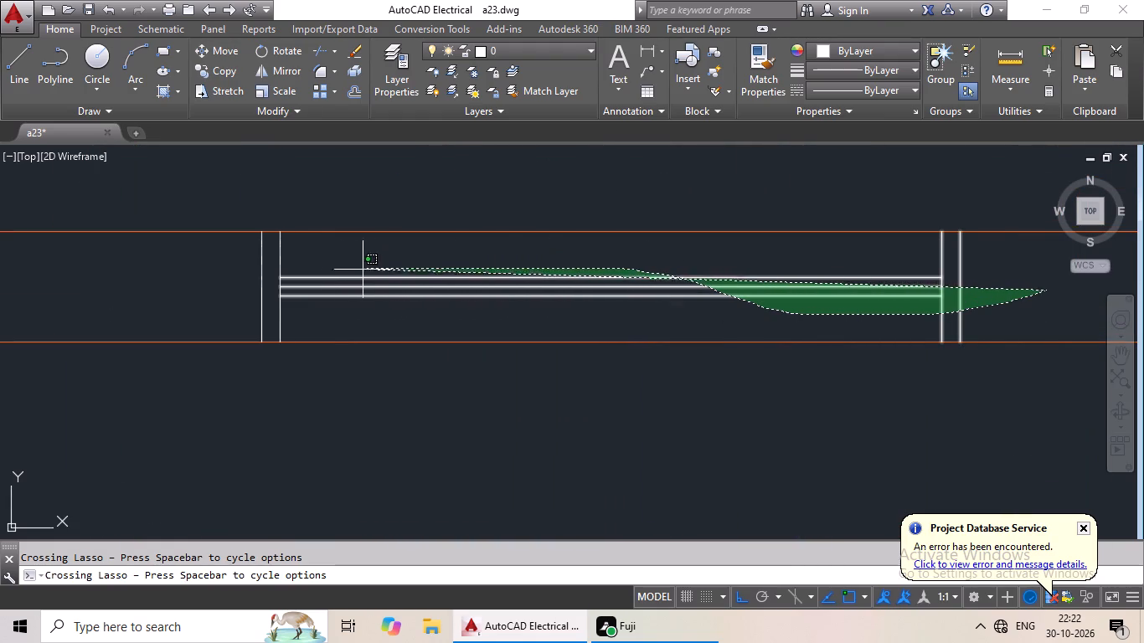
left_click_drag(357, 270, 246, 298)
Add the upper window in the second left-hand unit's left outer wall to the selection.
scroll(559, 262, "down", 4)
middle_click_drag(608, 345, 659, 158)
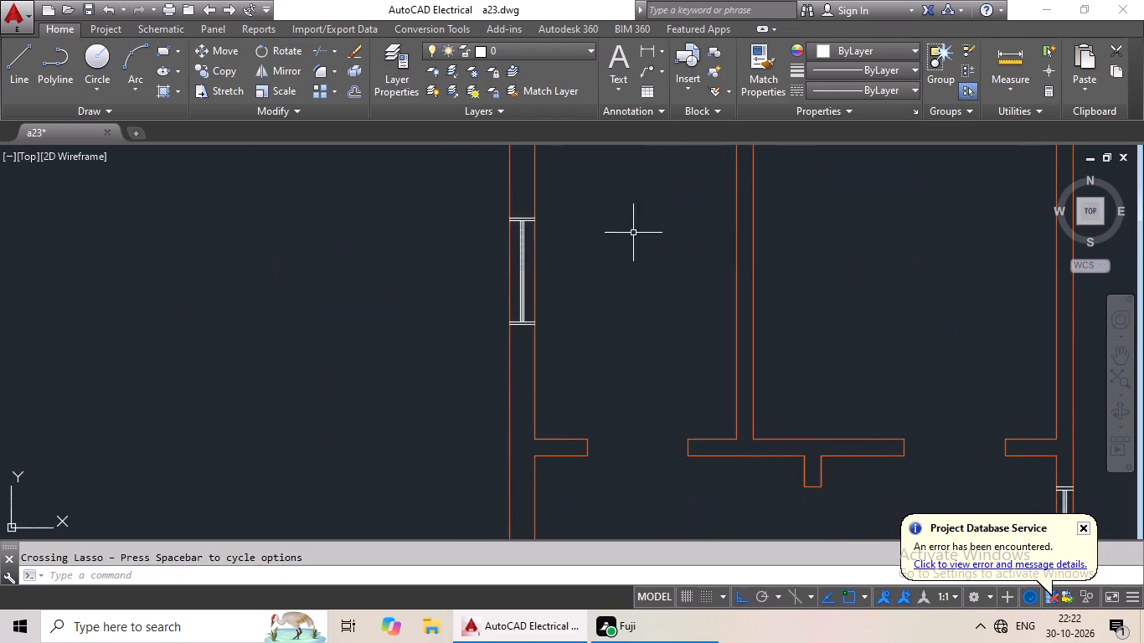
scroll(530, 251, "up", 2)
middle_click_drag(514, 222, 502, 289)
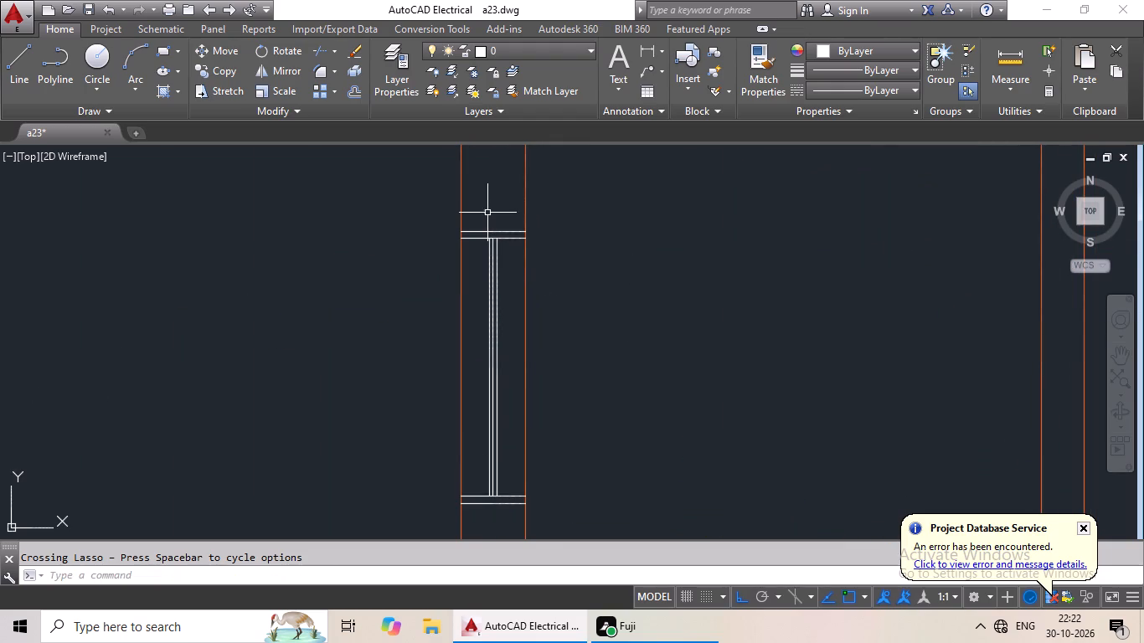
scroll(487, 210, "down", 1)
left_click_drag(492, 205, 497, 337)
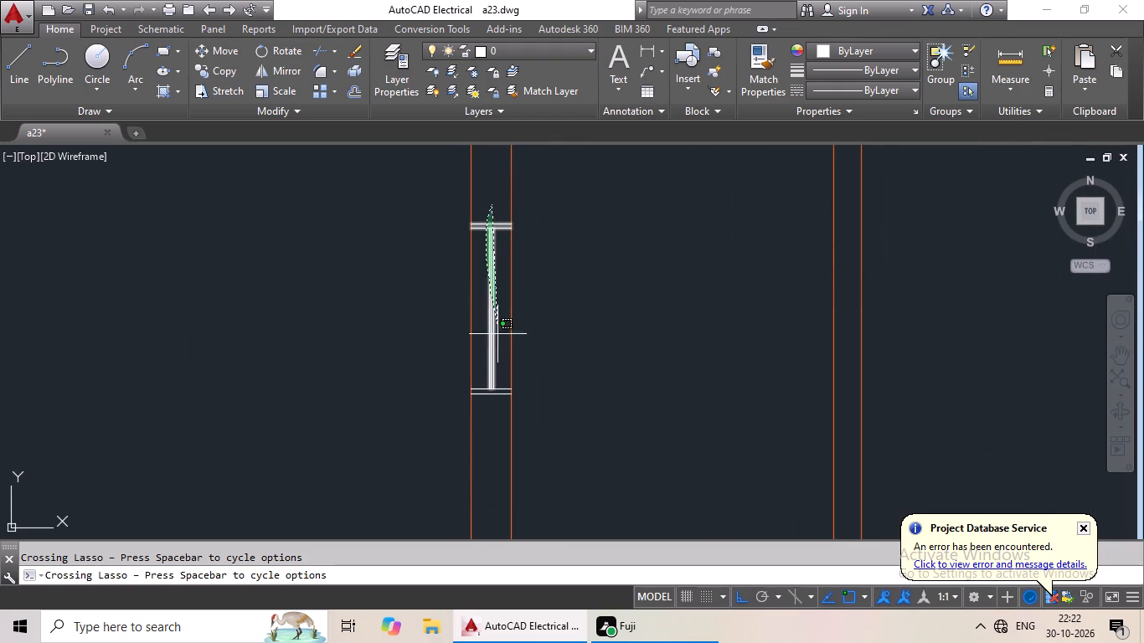
left_click_drag(497, 337, 485, 424)
Add the upper window in the second right-hand unit's right outer wall to the selection.
scroll(647, 308, "down", 4)
middle_click_drag(713, 321, 418, 262)
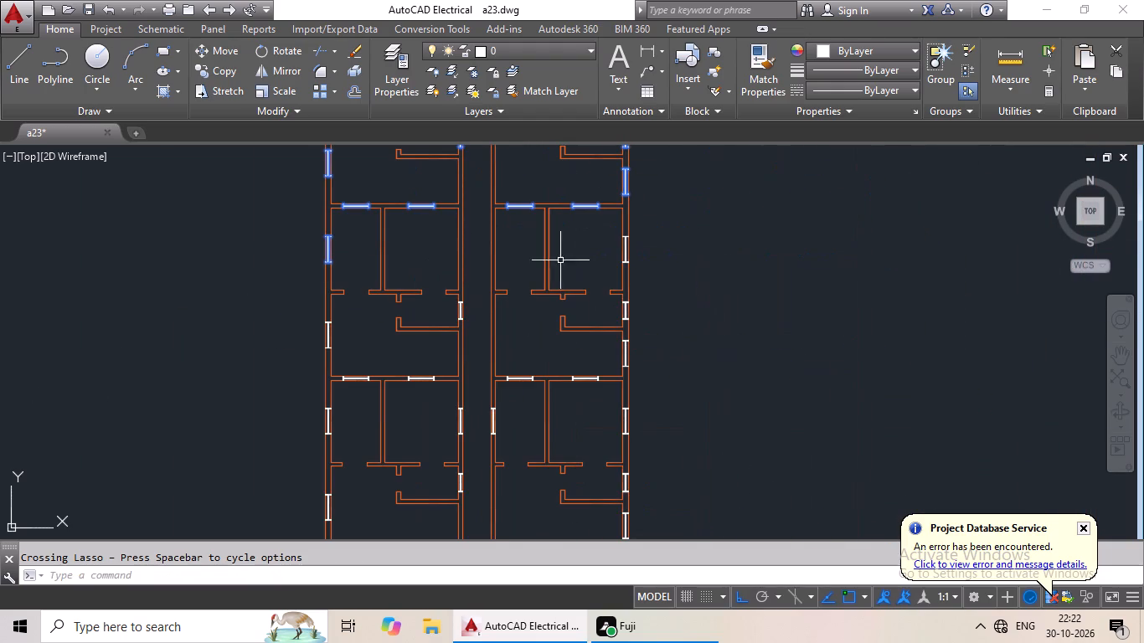
scroll(622, 248, "up", 4)
middle_click_drag(662, 188, 663, 185)
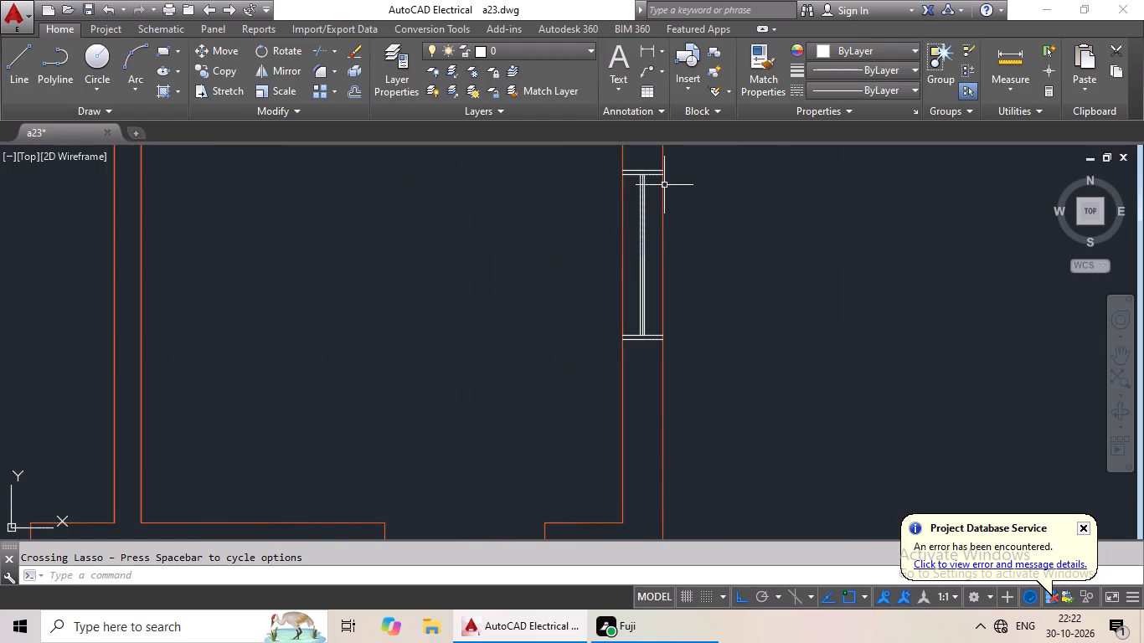
middle_click_drag(663, 185, 606, 243)
left_click_drag(584, 184, 580, 389)
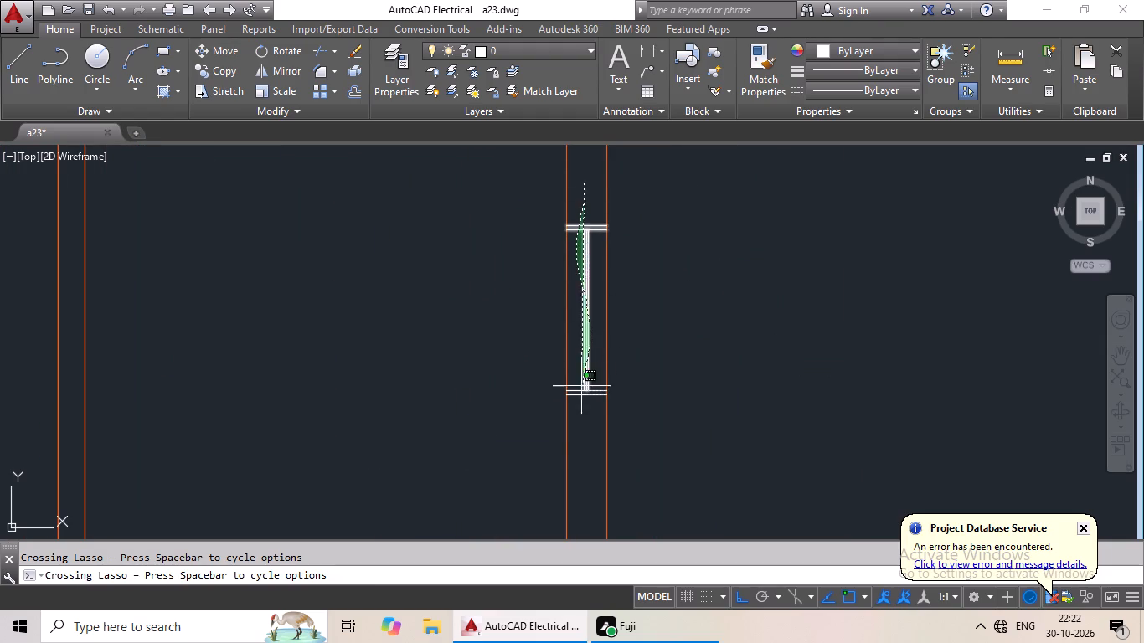
left_click_drag(580, 389, 580, 434)
Add the second left-hand unit's small corridor-side window and the lower window in its left outer wall to the selection.
scroll(631, 344, "down", 2)
middle_click_drag(515, 356, 756, 209)
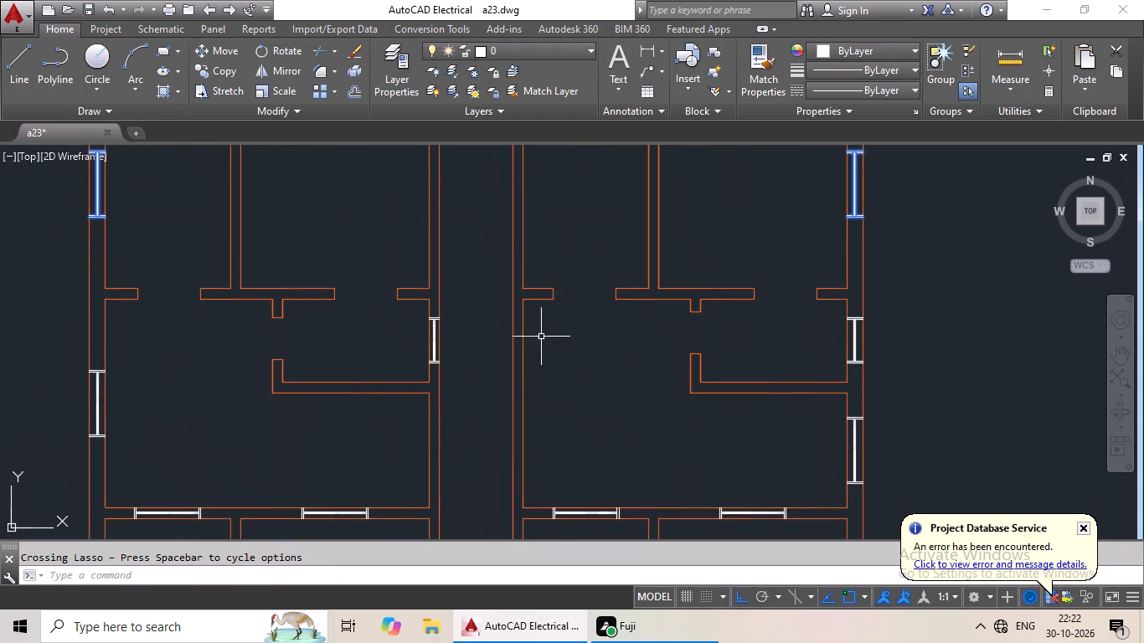
scroll(429, 350, "up", 4)
scroll(479, 257, "down", 1)
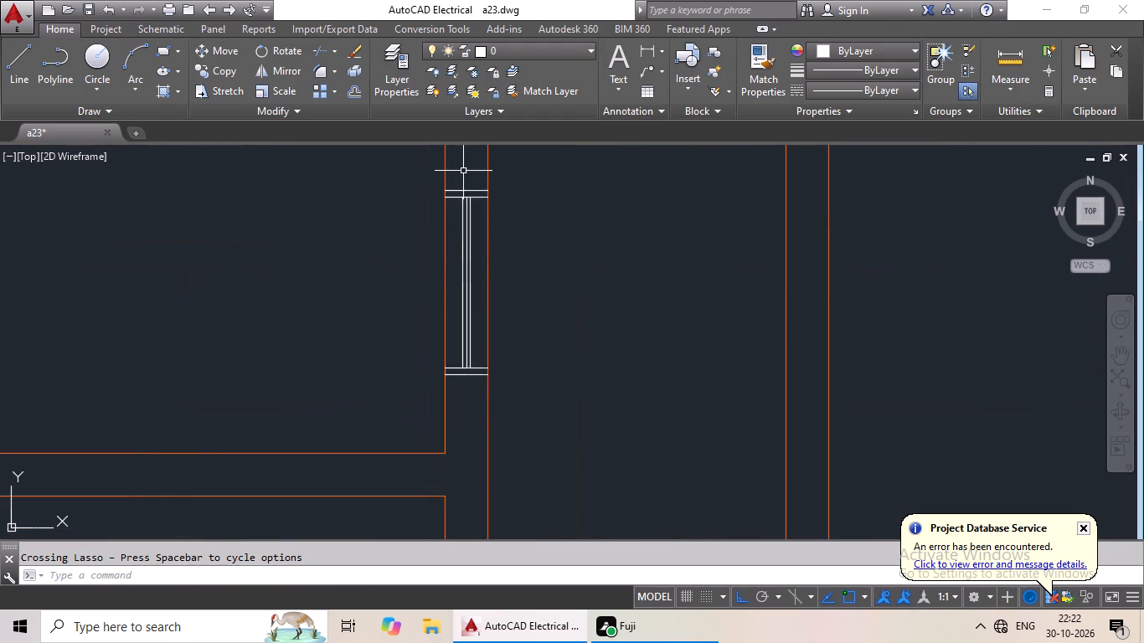
left_click_drag(462, 168, 457, 404)
scroll(565, 301, "down", 4)
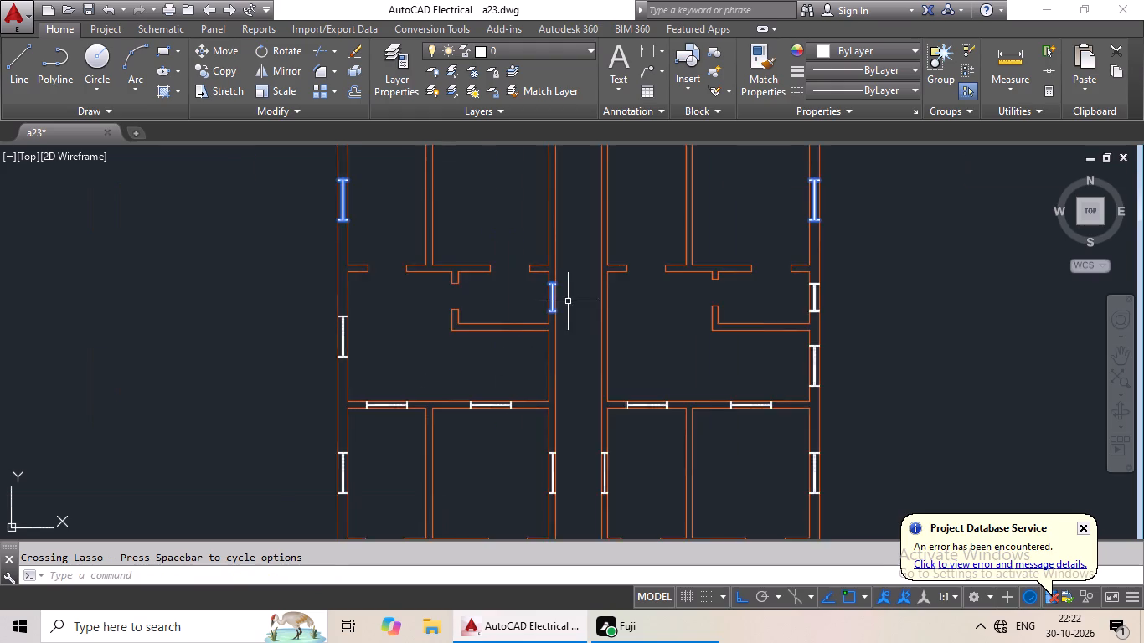
middle_click_drag(568, 302, 704, 226)
scroll(442, 261, "up", 3)
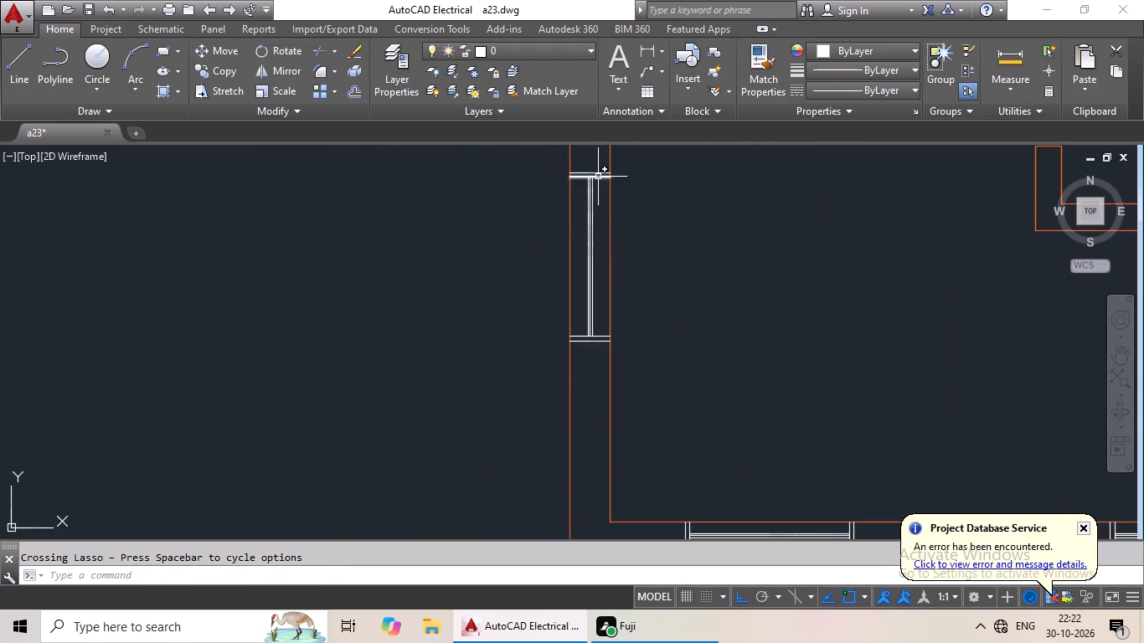
scroll(598, 177, "up", 1)
left_click_drag(595, 156, 585, 450)
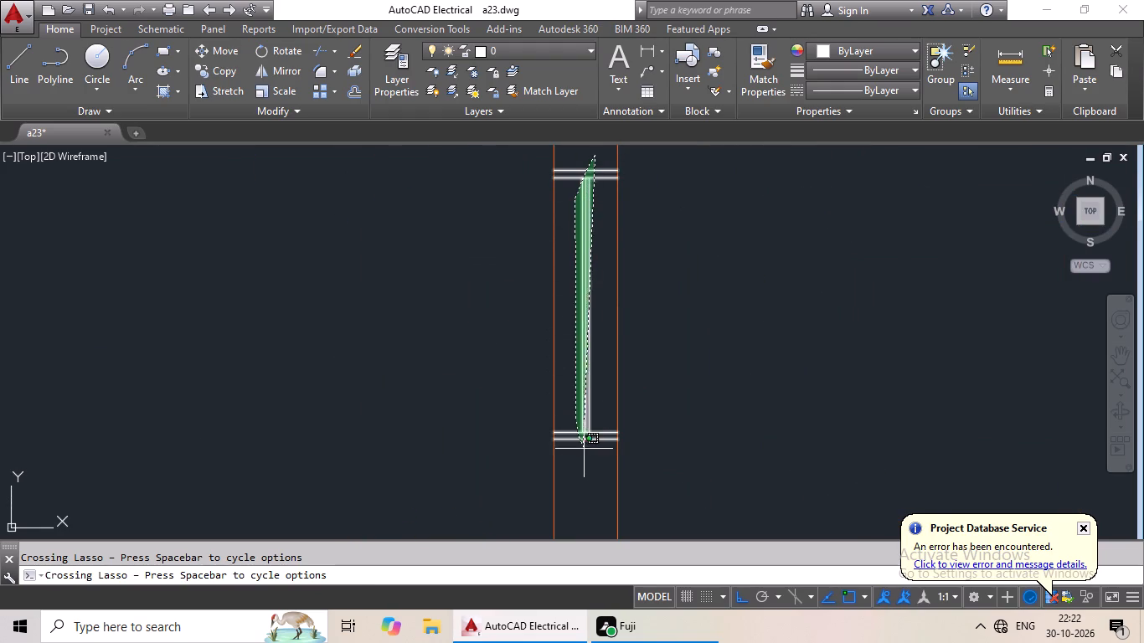
left_click_drag(585, 450, 594, 452)
Add the two windows in the wall between the second and third left-hand units to the selection.
scroll(789, 370, "down", 3)
middle_click_drag(801, 359, 657, 195)
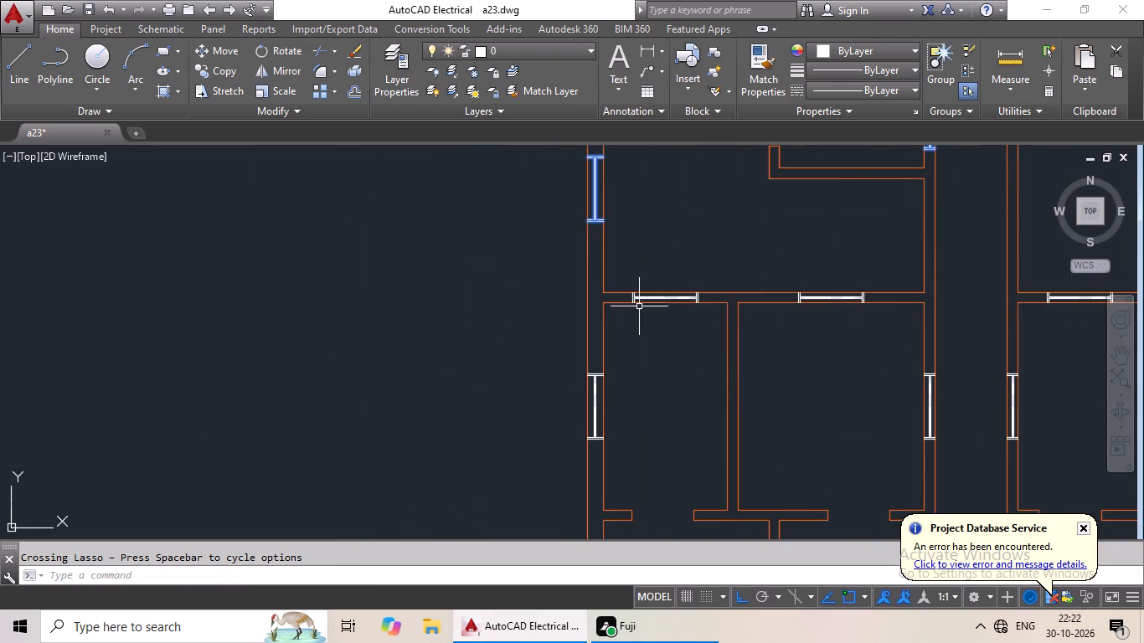
scroll(639, 306, "up", 4)
middle_click_drag(758, 301, 446, 375)
left_click_drag(773, 311, 761, 321)
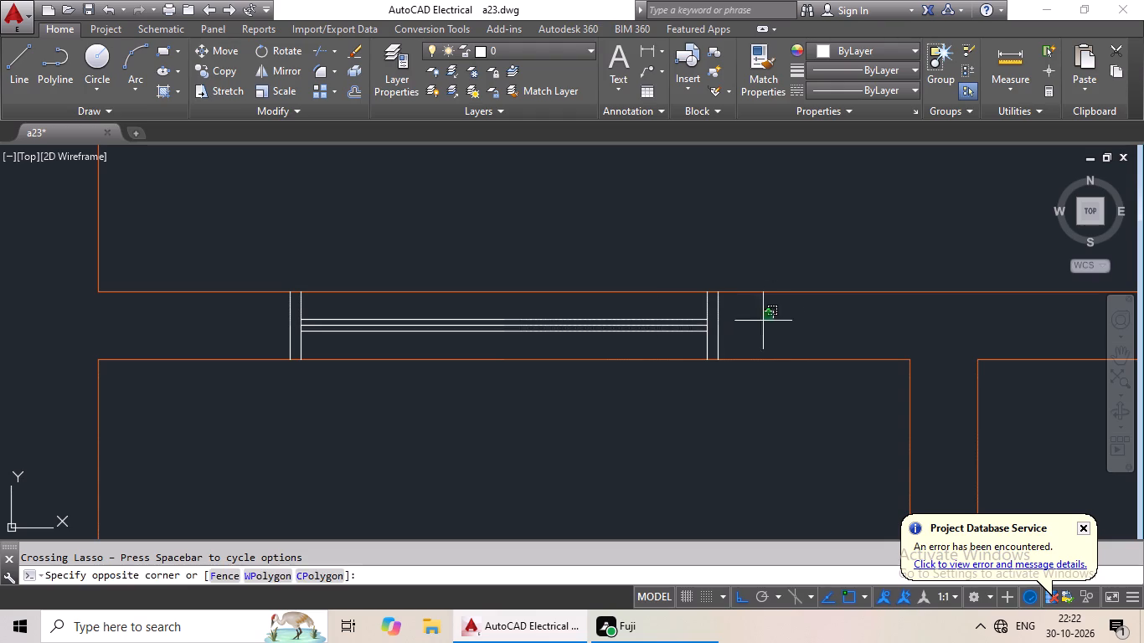
left_click_drag(761, 321, 256, 336)
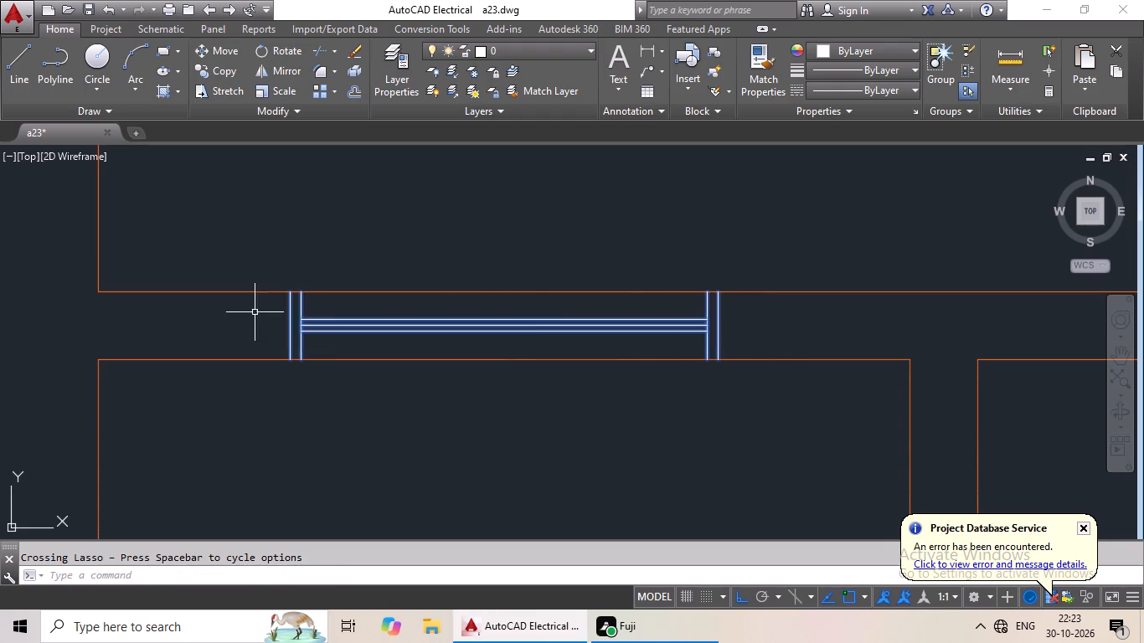
scroll(610, 315, "down", 3)
middle_click_drag(720, 332, 460, 332)
scroll(544, 320, "up", 4)
middle_click_drag(659, 312, 632, 314)
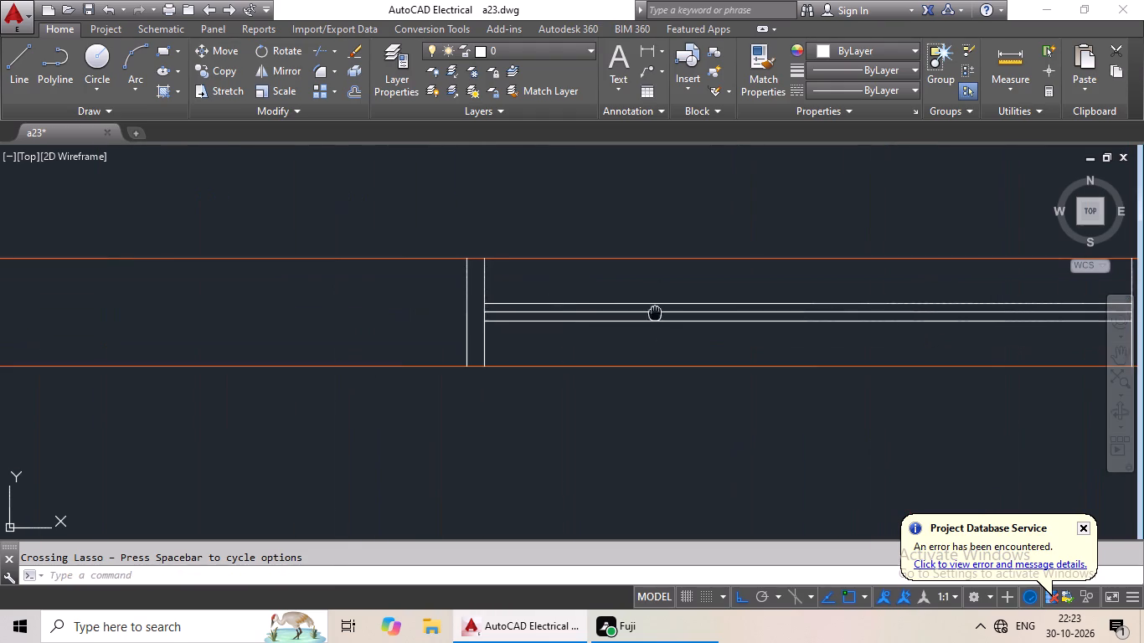
middle_click_drag(632, 314, 431, 306)
left_click_drag(966, 289, 703, 316)
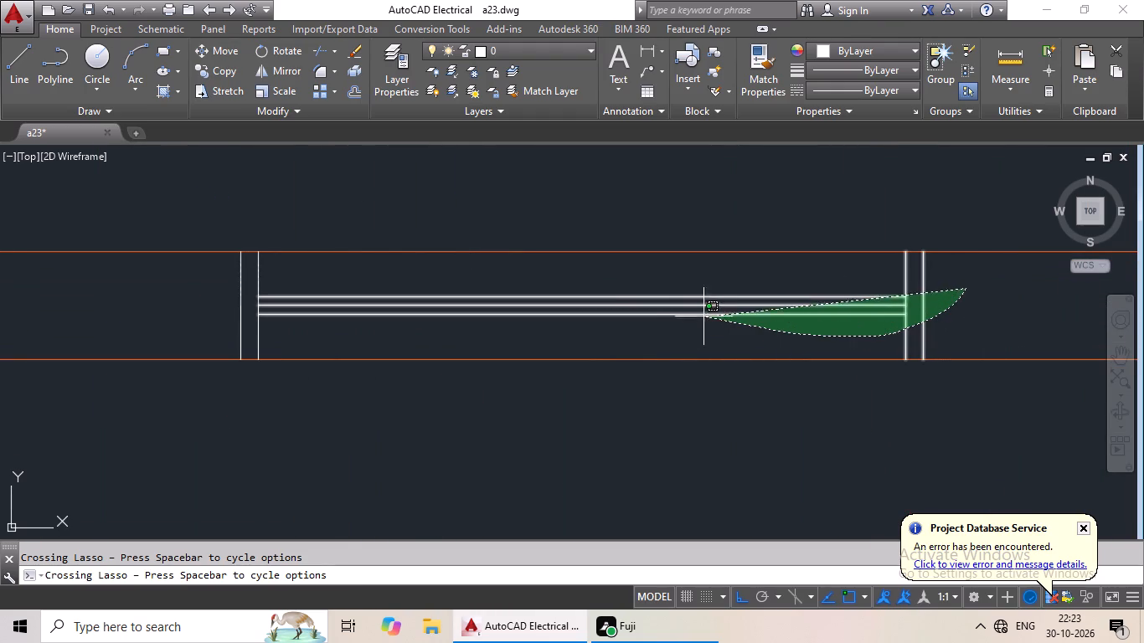
left_click_drag(703, 316, 193, 327)
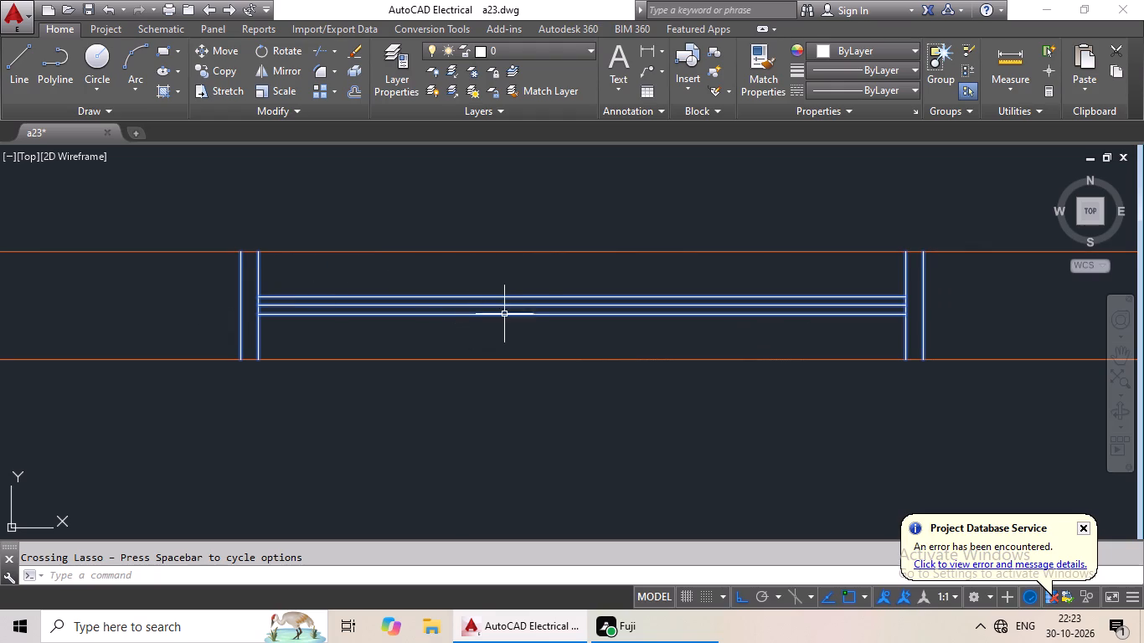
Add the two windows in the wall between the second and third right-hand units to the selection.
scroll(549, 312, "down", 3)
scroll(724, 364, "down", 2)
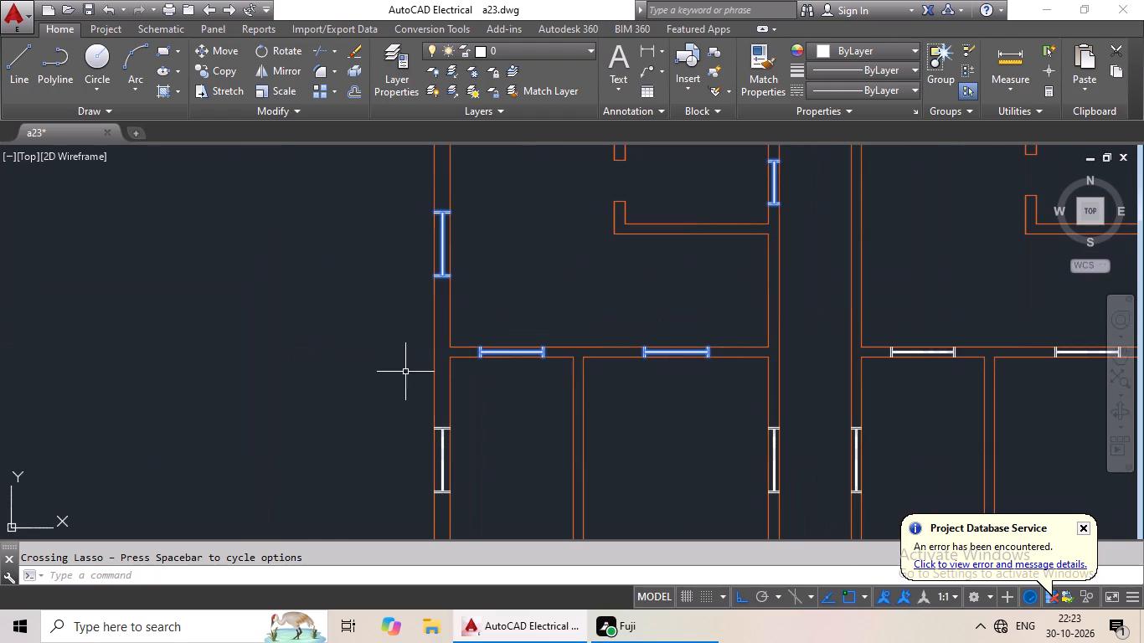
middle_click_drag(803, 366, 124, 363)
scroll(227, 344, "up", 4)
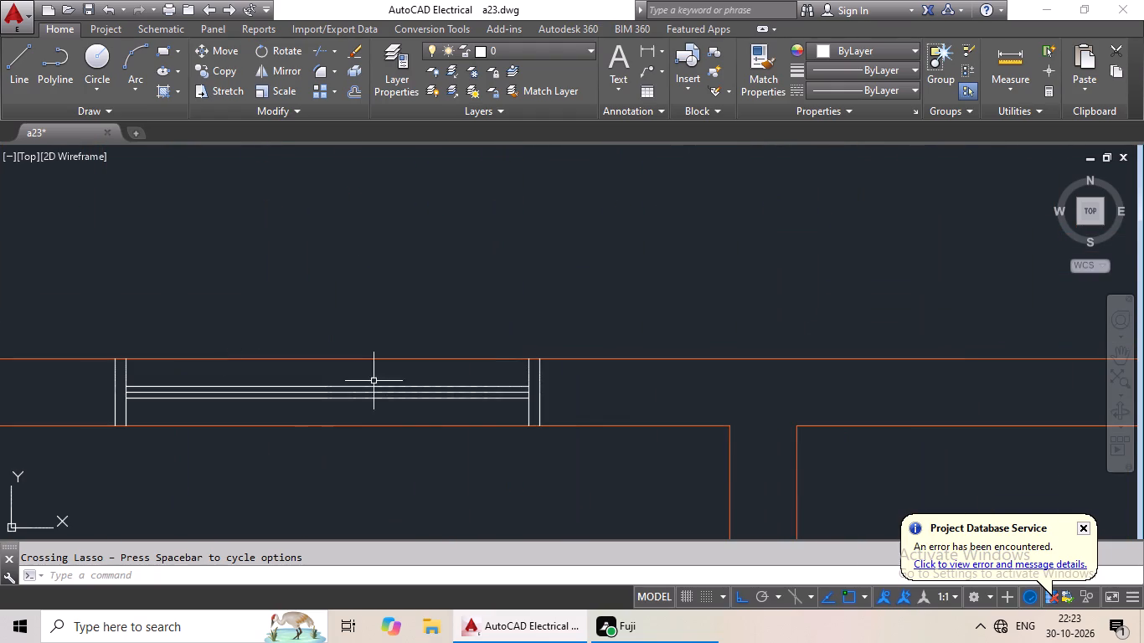
middle_click_drag(559, 394, 762, 388)
left_click_drag(810, 378, 543, 404)
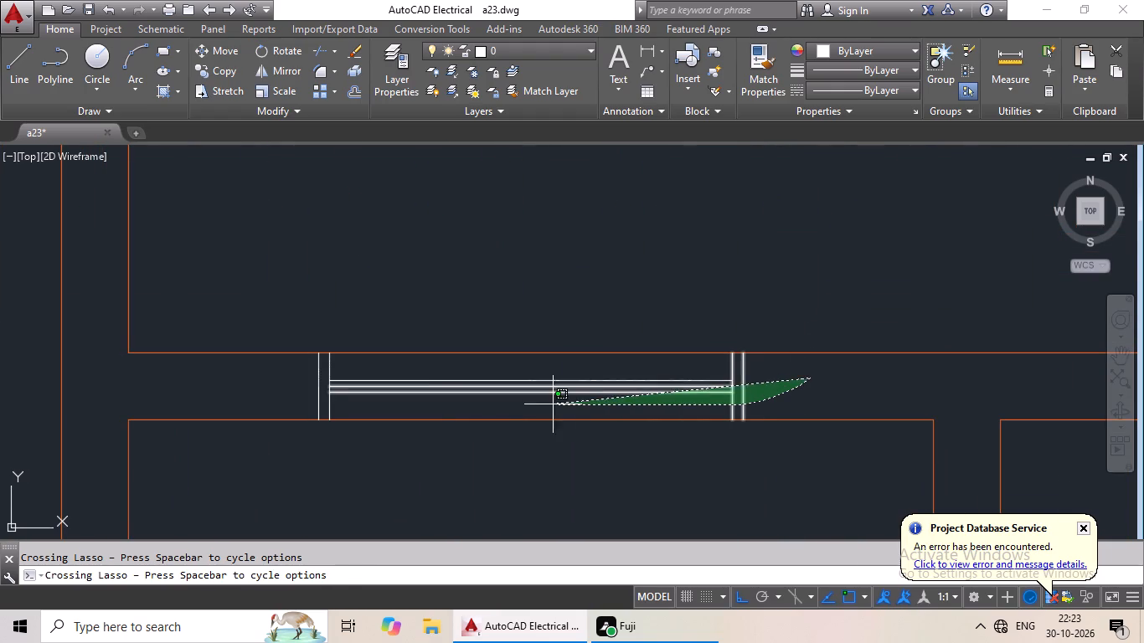
left_click_drag(543, 404, 249, 363)
scroll(394, 365, "down", 3)
middle_click_drag(499, 405, 253, 413)
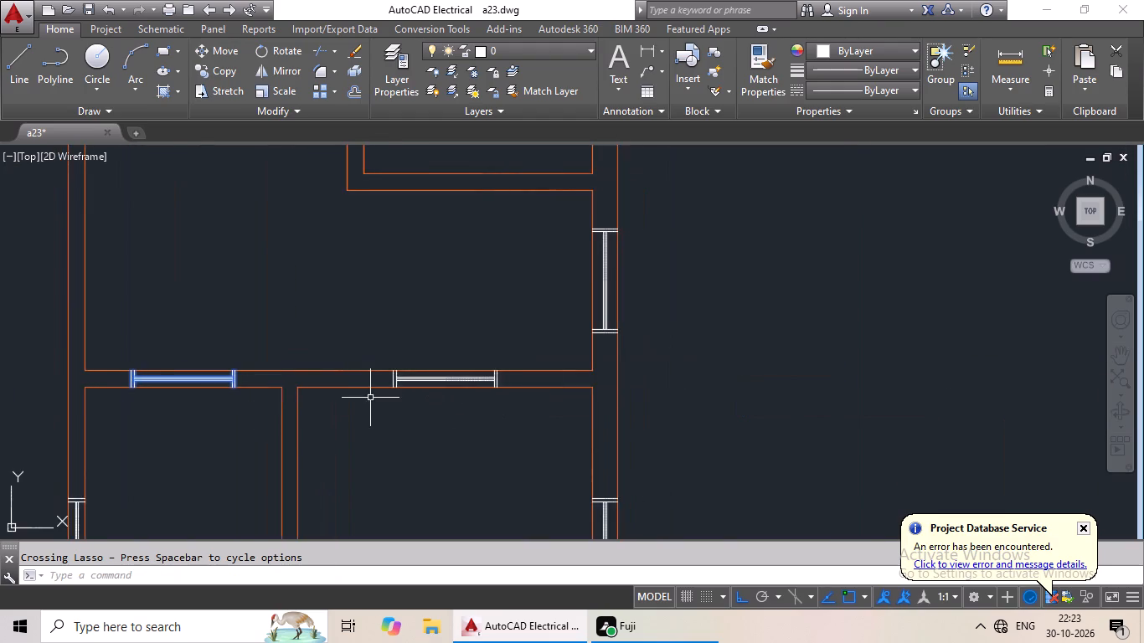
scroll(374, 394, "up", 4)
middle_click_drag(390, 387, 36, 442)
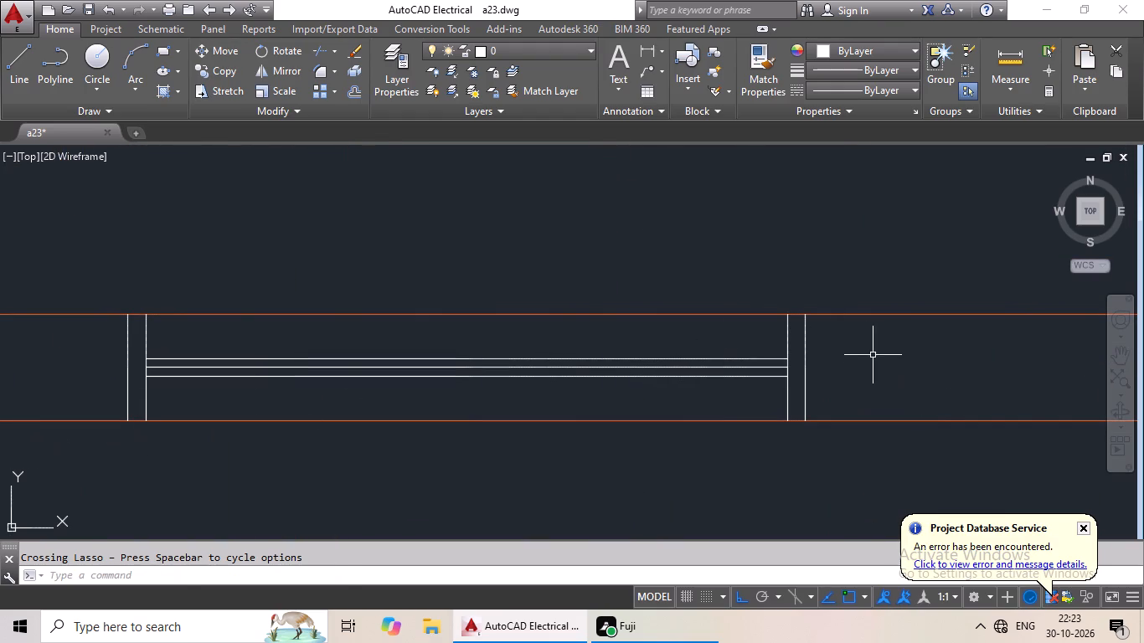
left_click_drag(873, 355, 87, 373)
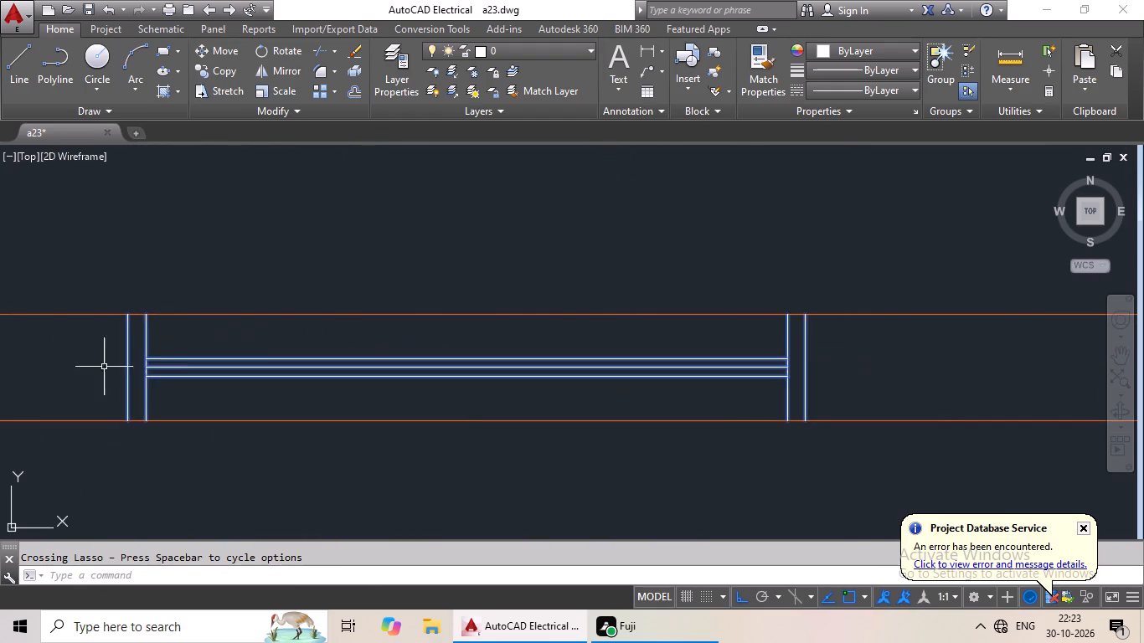
Add the two remaining lower windows in the second right-hand unit's right outer wall to the selection.
scroll(305, 363, "down", 3)
middle_click_drag(456, 337, 317, 435)
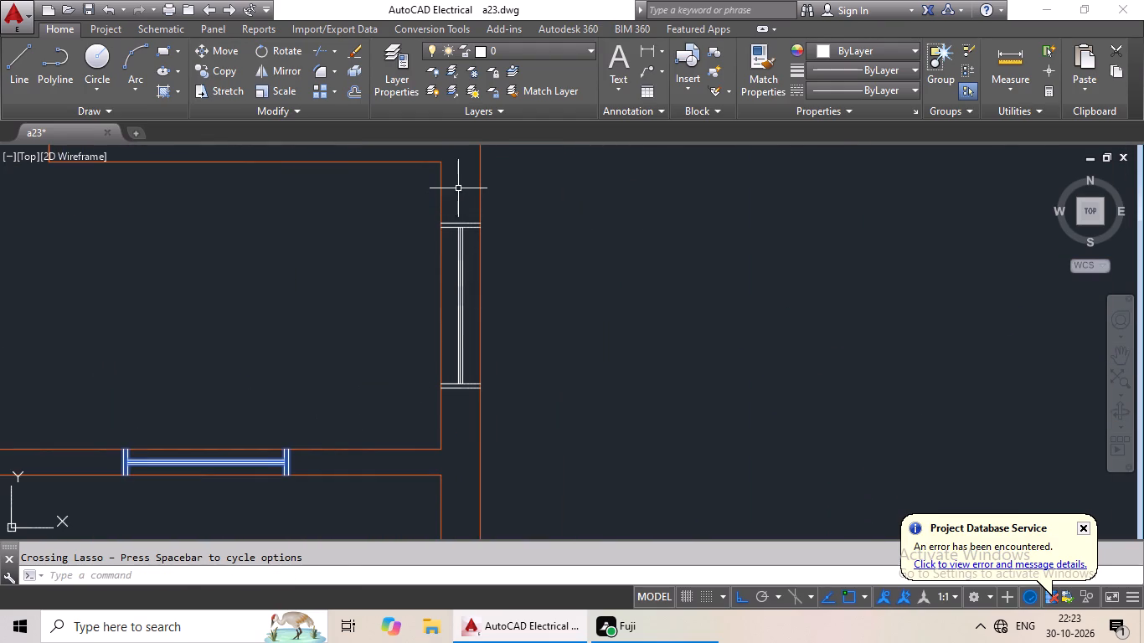
left_click_drag(461, 185, 451, 440)
scroll(485, 352, "down", 3)
middle_click_drag(425, 315, 402, 369)
scroll(449, 342, "up", 3)
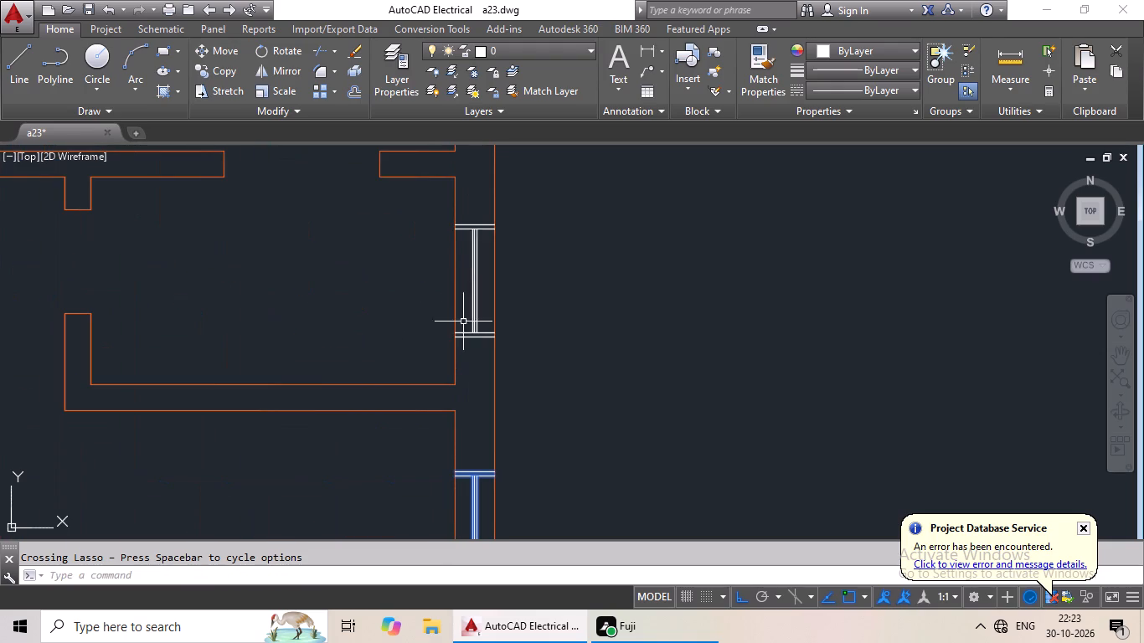
left_click_drag(476, 198, 469, 387)
Add the two facing upper windows on either side of the corridor between the third left-hand and right-hand units to the selection.
scroll(519, 336, "down", 3)
middle_click_drag(441, 358, 511, 244)
middle_click_drag(472, 281, 523, 238)
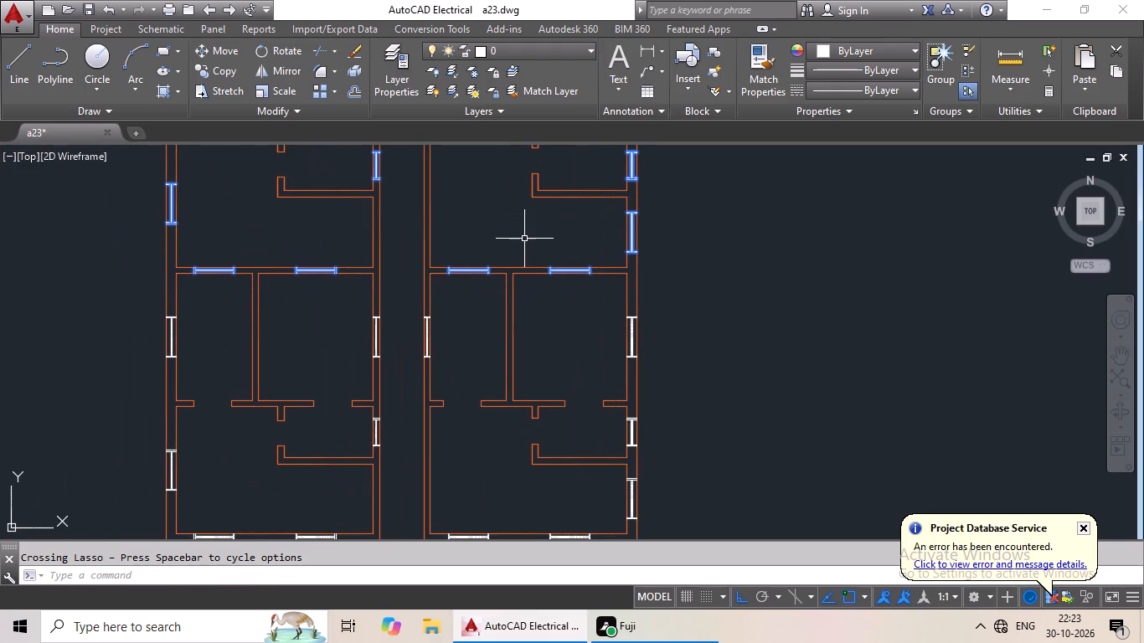
middle_click_drag(486, 369, 558, 296)
scroll(500, 251, "up", 1)
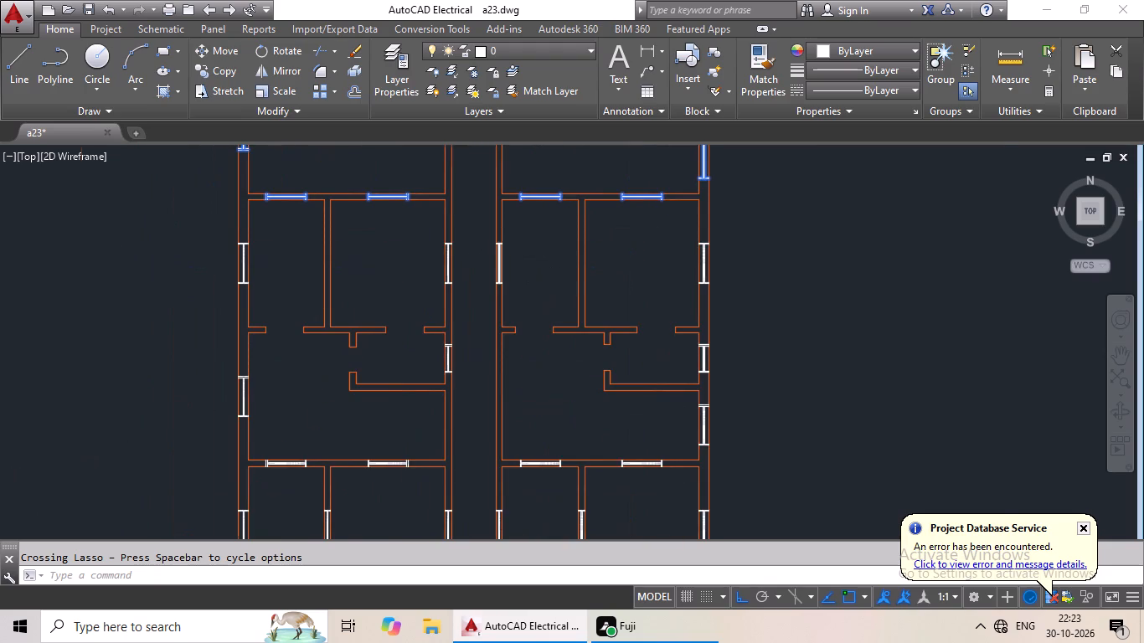
scroll(500, 251, "up", 3)
left_click_drag(492, 176, 471, 306)
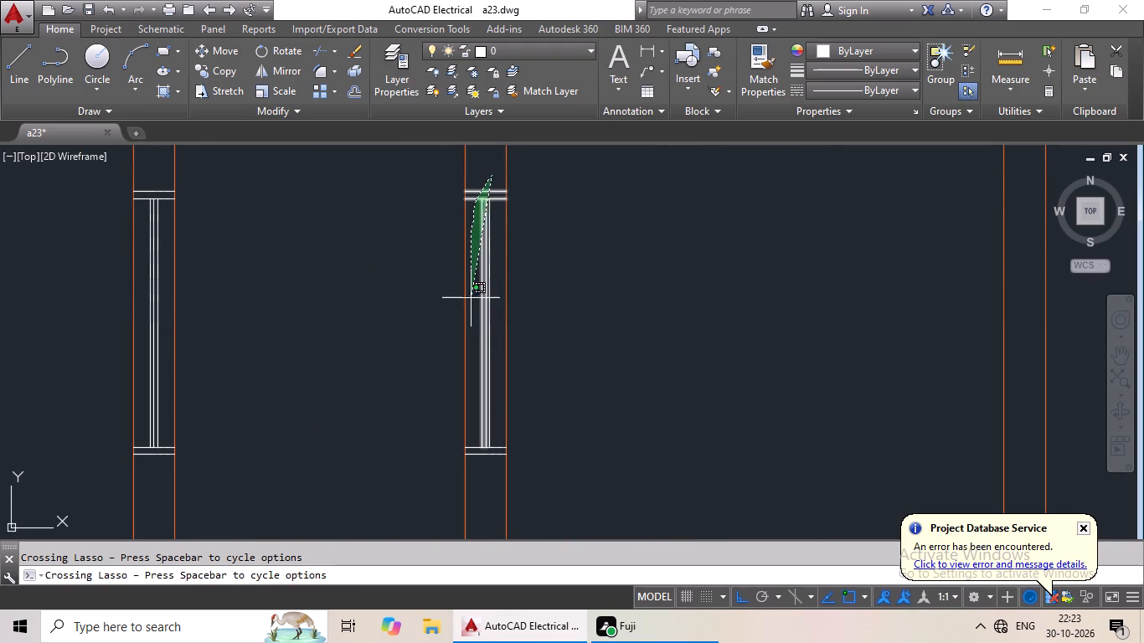
left_click_drag(471, 306, 494, 486)
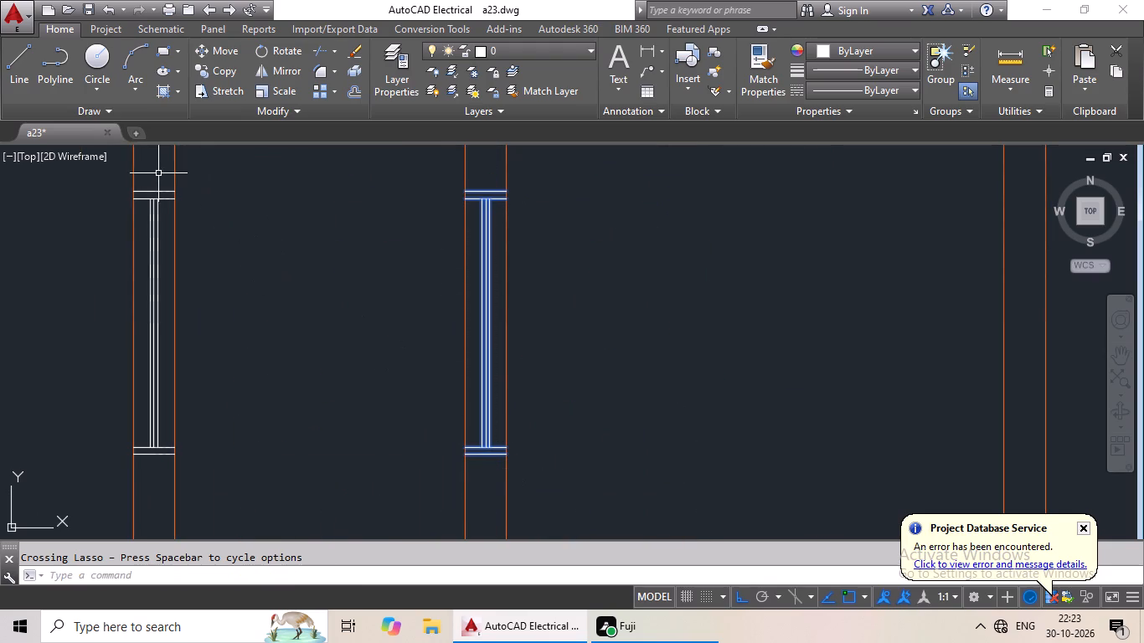
left_click_drag(157, 168, 145, 459)
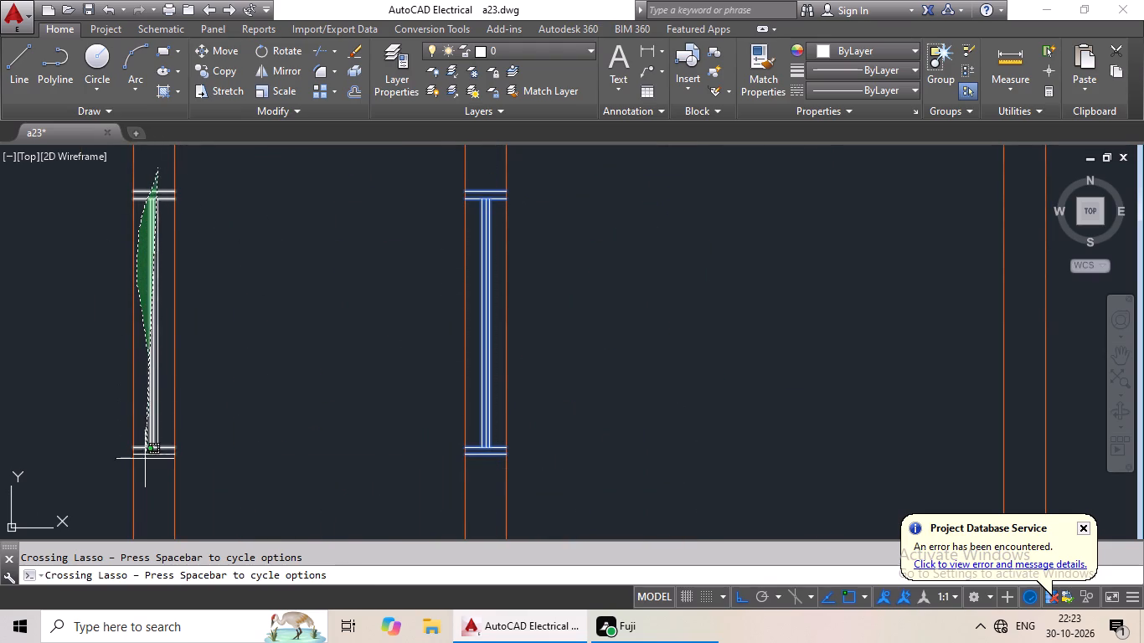
left_click_drag(145, 459, 152, 488)
Add the upper window in the third right-hand unit's right outer wall to the selection.
scroll(303, 283, "down", 4)
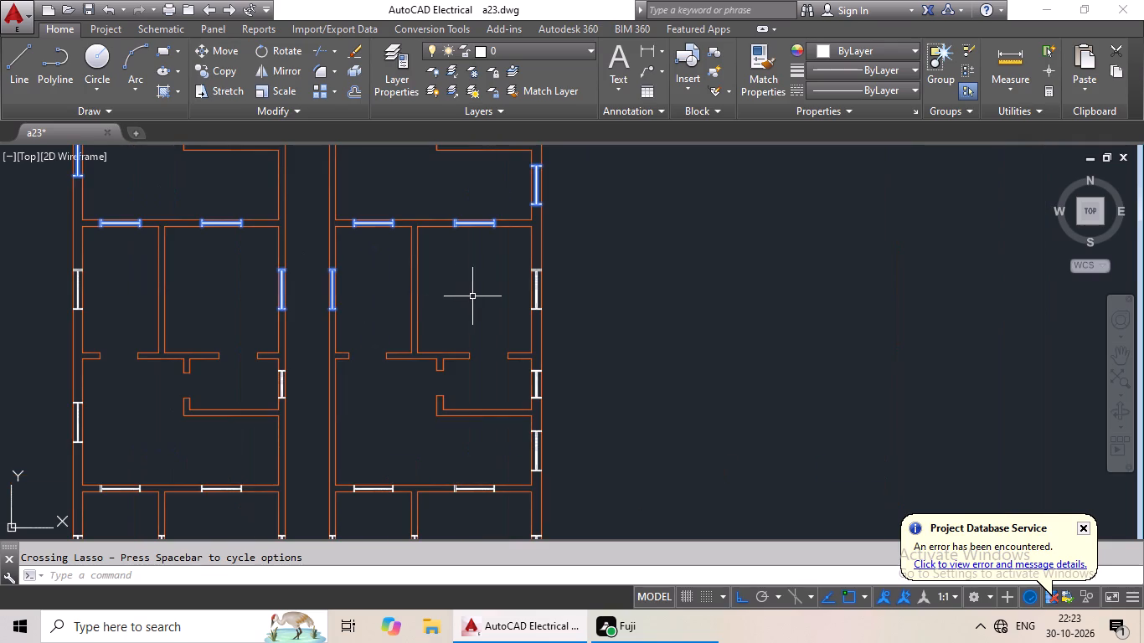
scroll(556, 292, "up", 4)
middle_click_drag(429, 206, 409, 304)
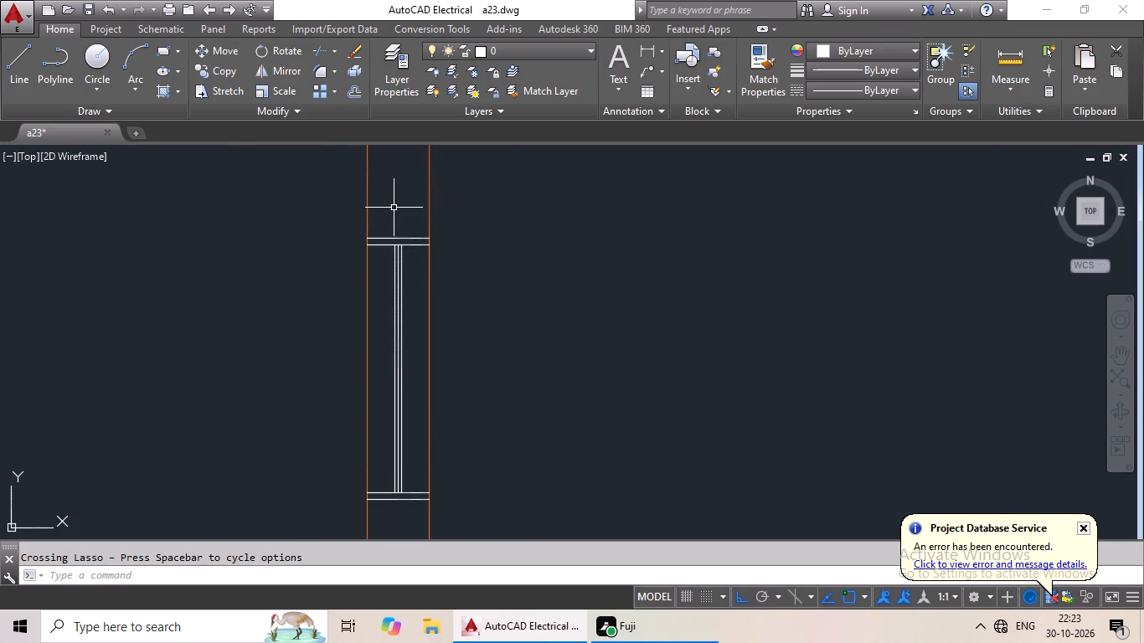
middle_click_drag(394, 201, 408, 145)
left_click_drag(414, 152, 410, 388)
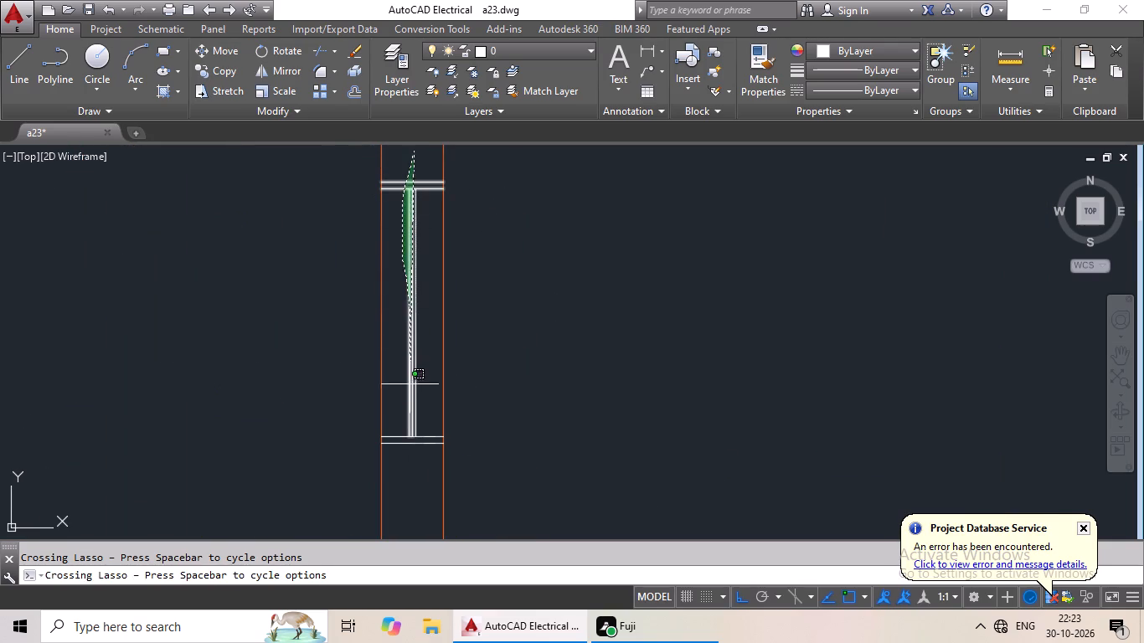
left_click_drag(410, 388, 418, 488)
Add the upper window in the third left-hand unit's left outer wall to the selection.
scroll(361, 364, "down", 3)
middle_click_drag(303, 352, 590, 346)
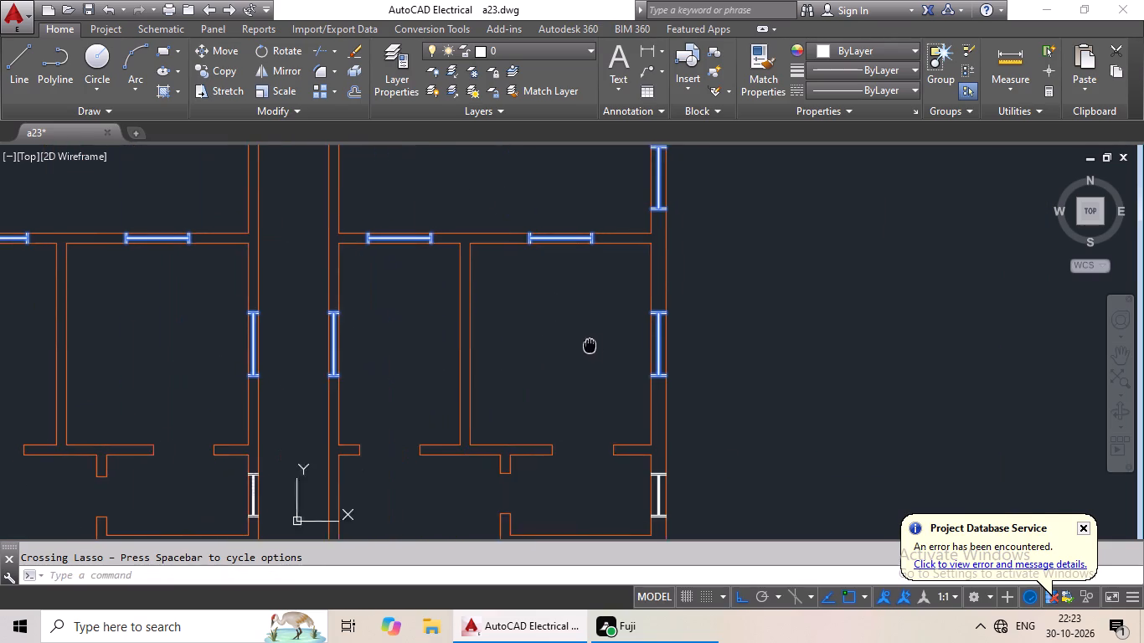
middle_click_drag(590, 346, 595, 343)
middle_click_drag(339, 352, 750, 349)
scroll(362, 359, "up", 2)
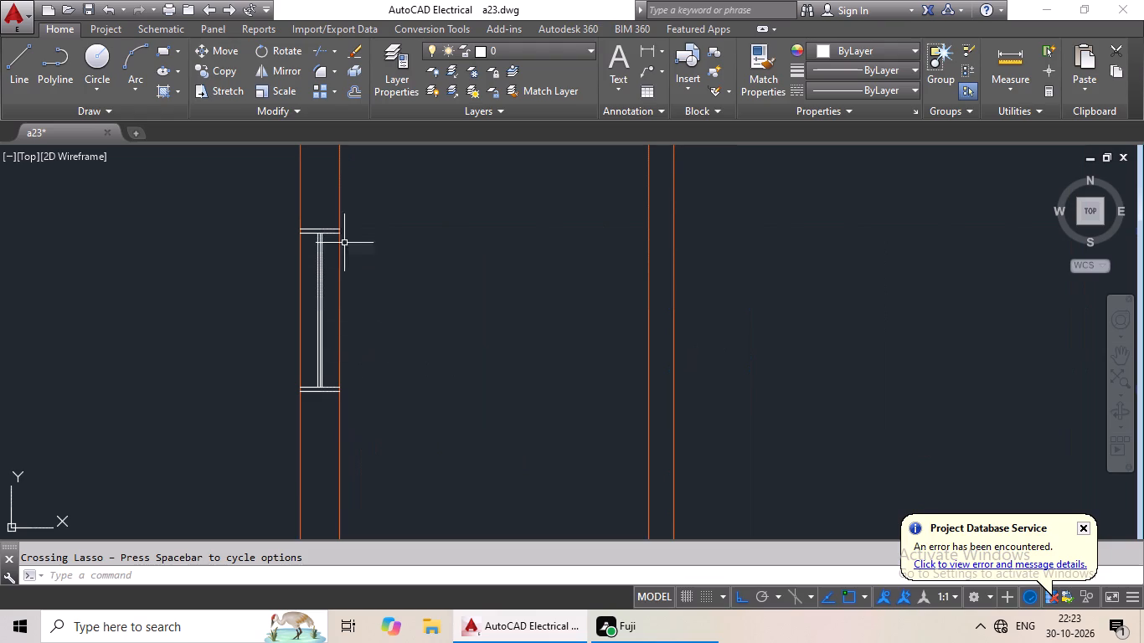
left_click_drag(318, 202, 308, 411)
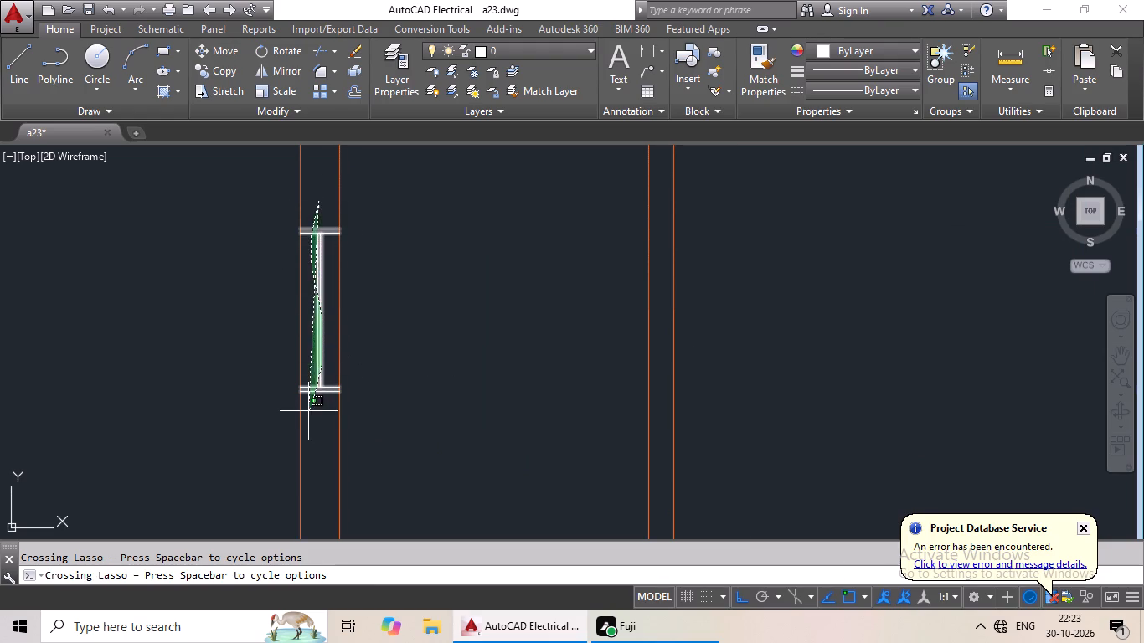
left_click_drag(308, 411, 314, 423)
Add the third left-hand unit's two lower windows, in the corridor-side wall and the left outer wall, to the selection.
scroll(393, 300, "down", 3)
middle_click_drag(397, 304, 424, 219)
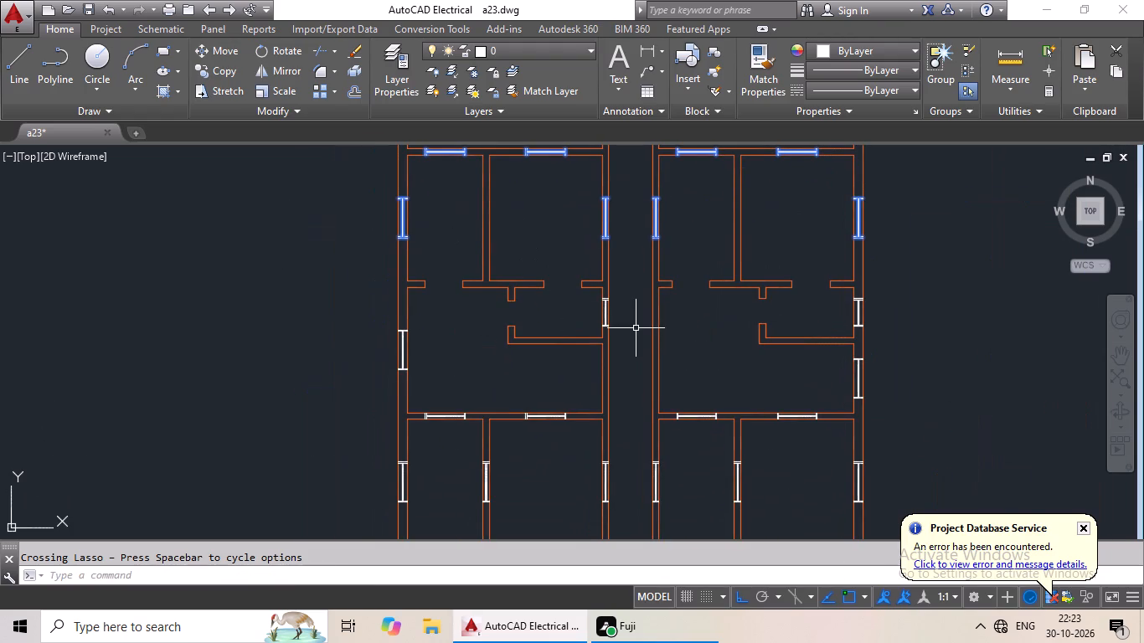
scroll(585, 339, "up", 3)
middle_click_drag(611, 312, 474, 375)
scroll(532, 301, "up", 1)
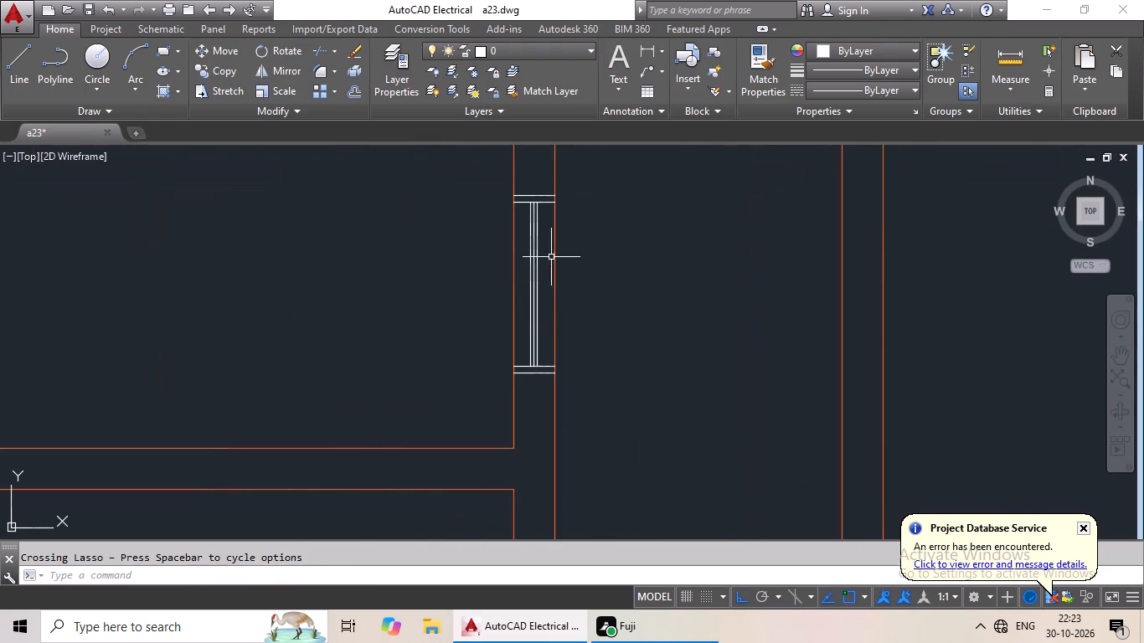
left_click_drag(539, 177, 537, 397)
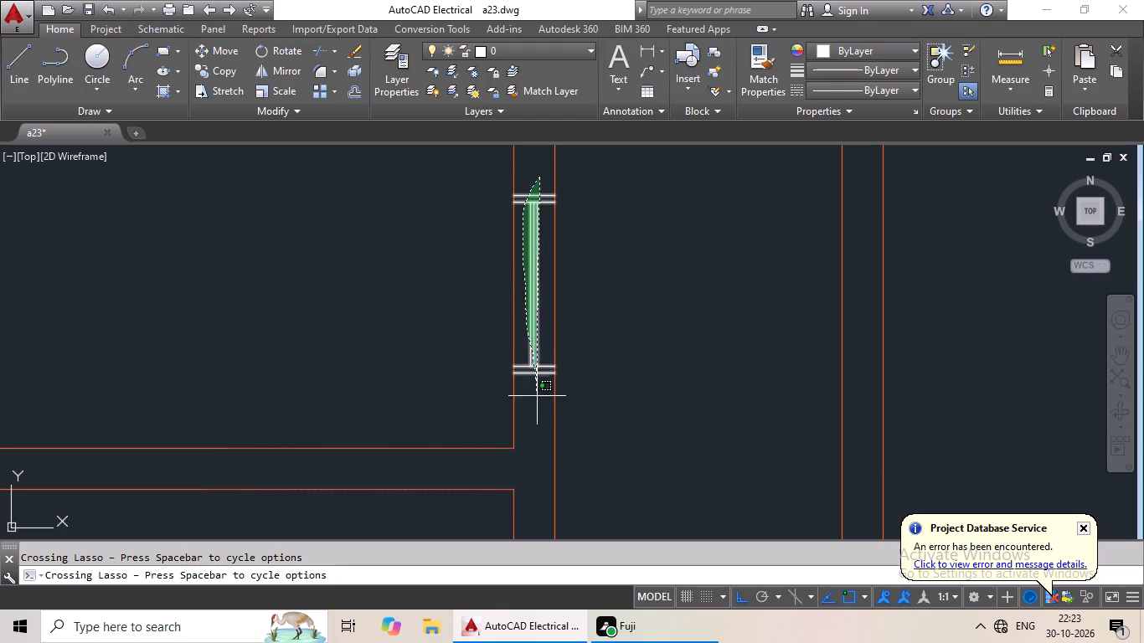
left_click_drag(537, 397, 539, 416)
scroll(593, 366, "down", 3)
middle_click_drag(332, 388, 441, 323)
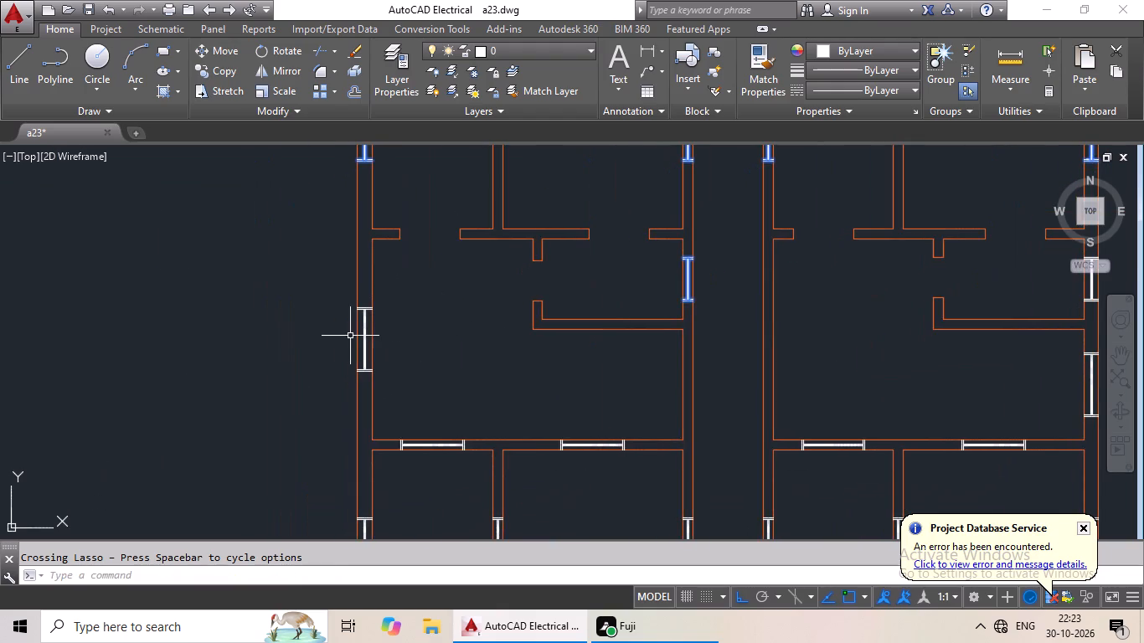
scroll(351, 336, "up", 3)
left_click_drag(398, 172, 405, 369)
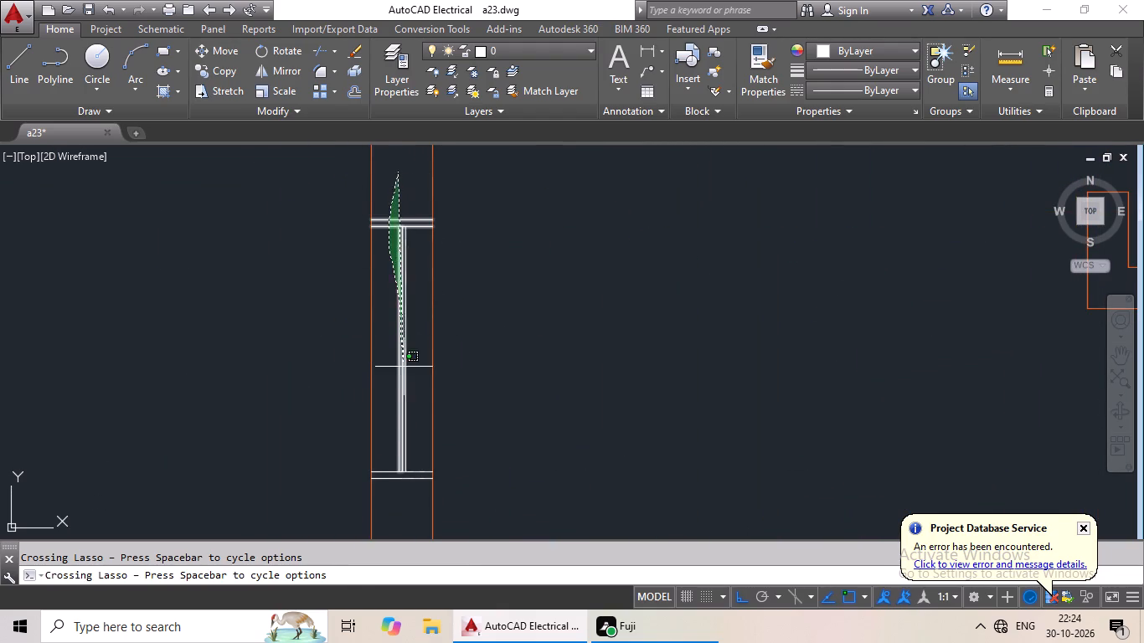
left_click_drag(405, 369, 399, 504)
Add the two remaining lower windows in the third right-hand unit's right outer wall to the selection.
scroll(611, 368, "down", 3)
middle_click_drag(688, 351, 508, 340)
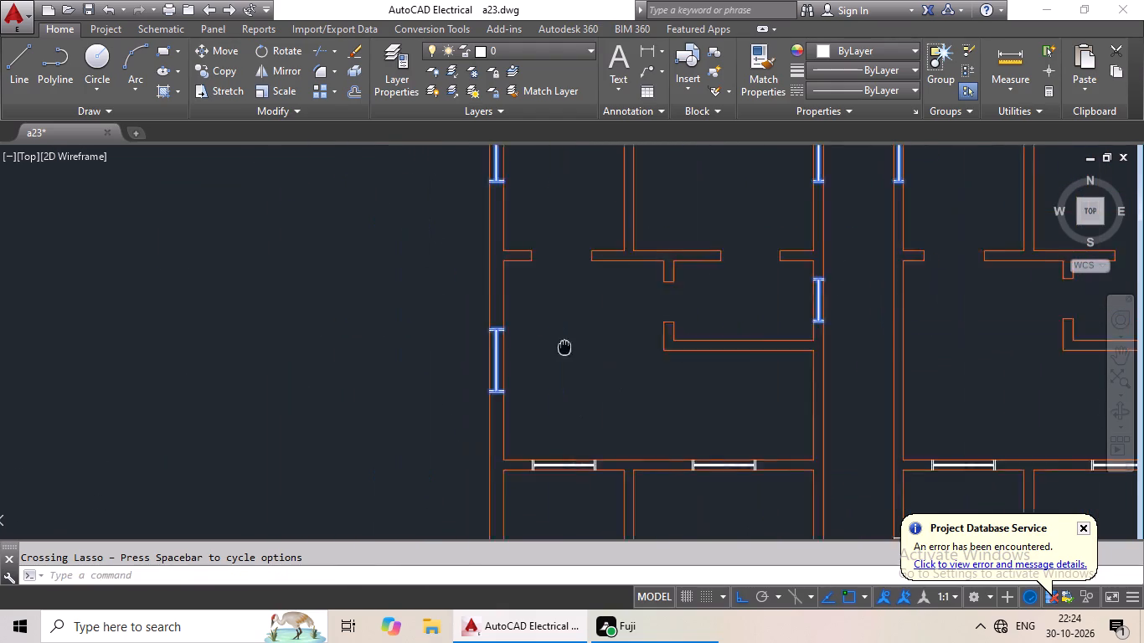
middle_click_drag(508, 340, 402, 313)
scroll(502, 284, "down", 1)
scroll(589, 269, "down", 1)
middle_click_drag(654, 288, 482, 323)
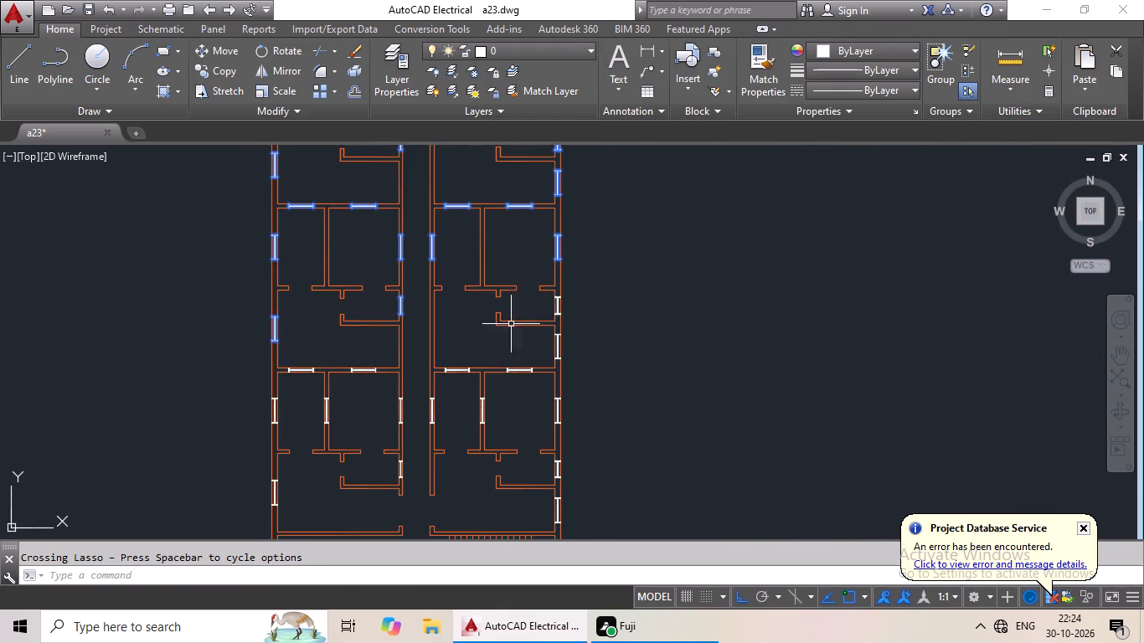
scroll(557, 311, "up", 4)
left_click_drag(553, 198, 535, 234)
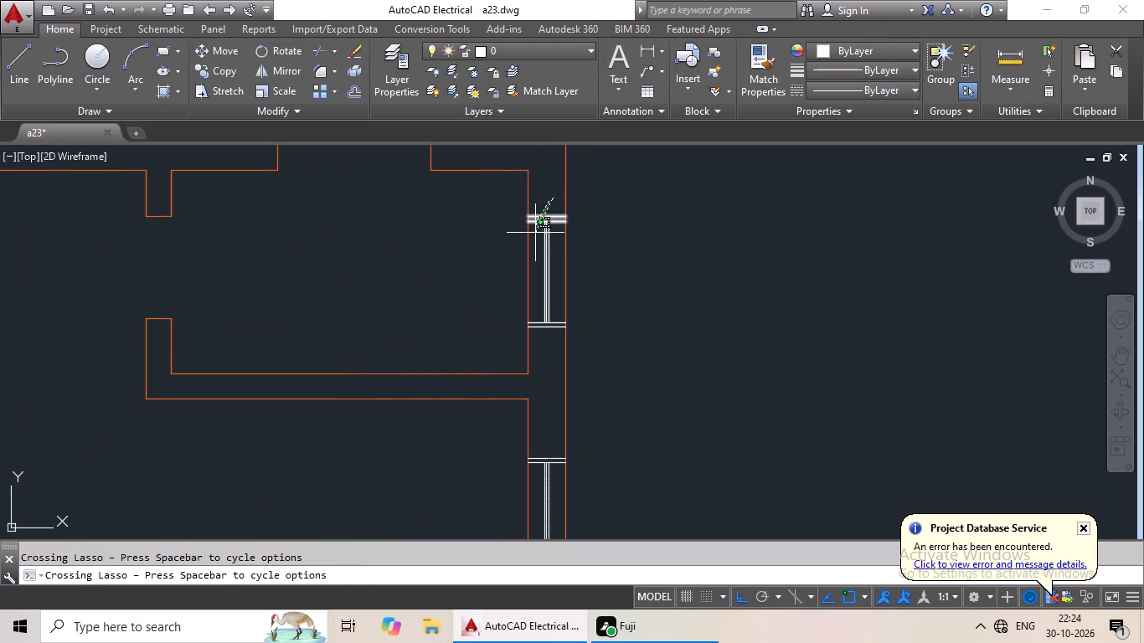
left_click_drag(535, 234, 540, 372)
scroll(539, 373, "down", 2)
middle_click_drag(539, 373, 540, 315)
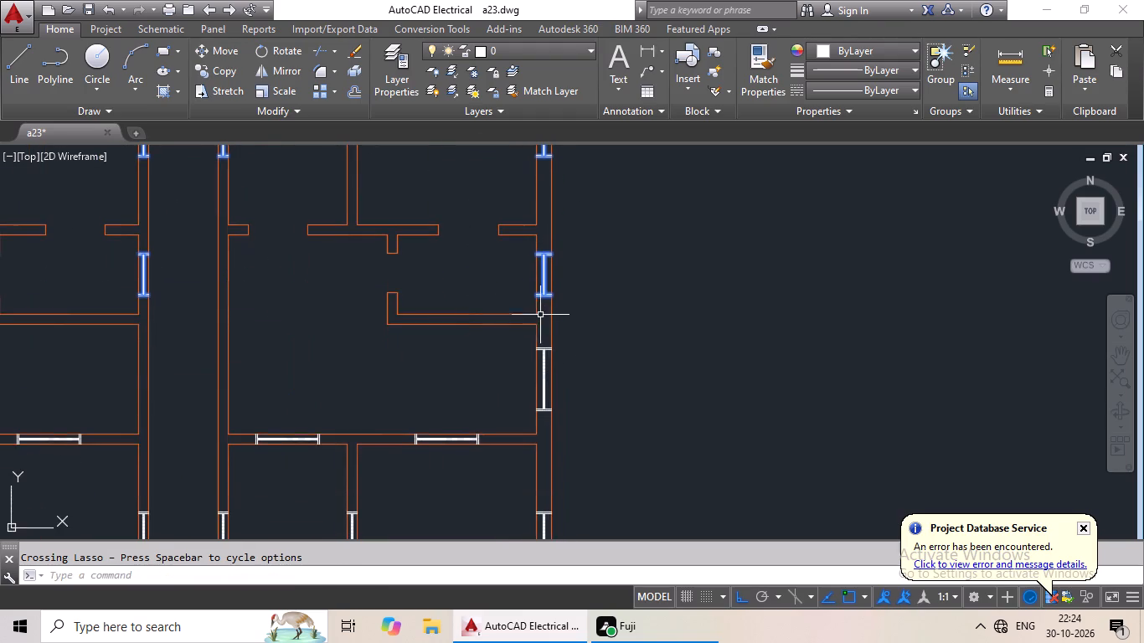
scroll(541, 378, "up", 3)
left_click_drag(545, 225, 533, 392)
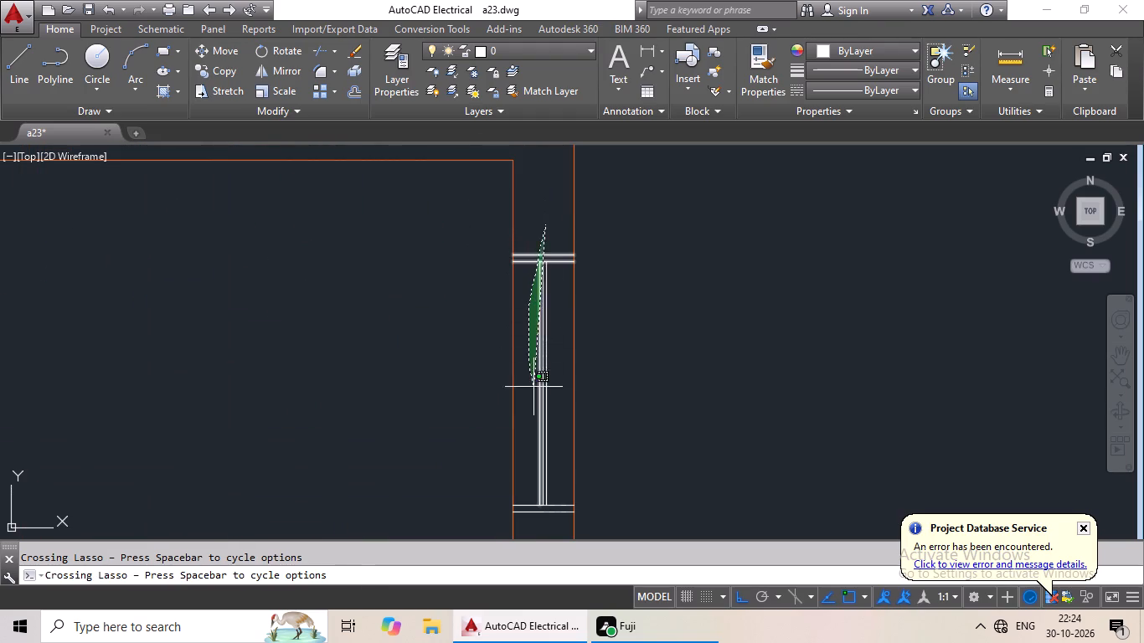
left_click_drag(533, 392, 545, 542)
Add the window nearer the right outer wall, between the third and fourth right-hand units, to the selection.
scroll(565, 488, "down", 3)
middle_click_drag(467, 473, 549, 329)
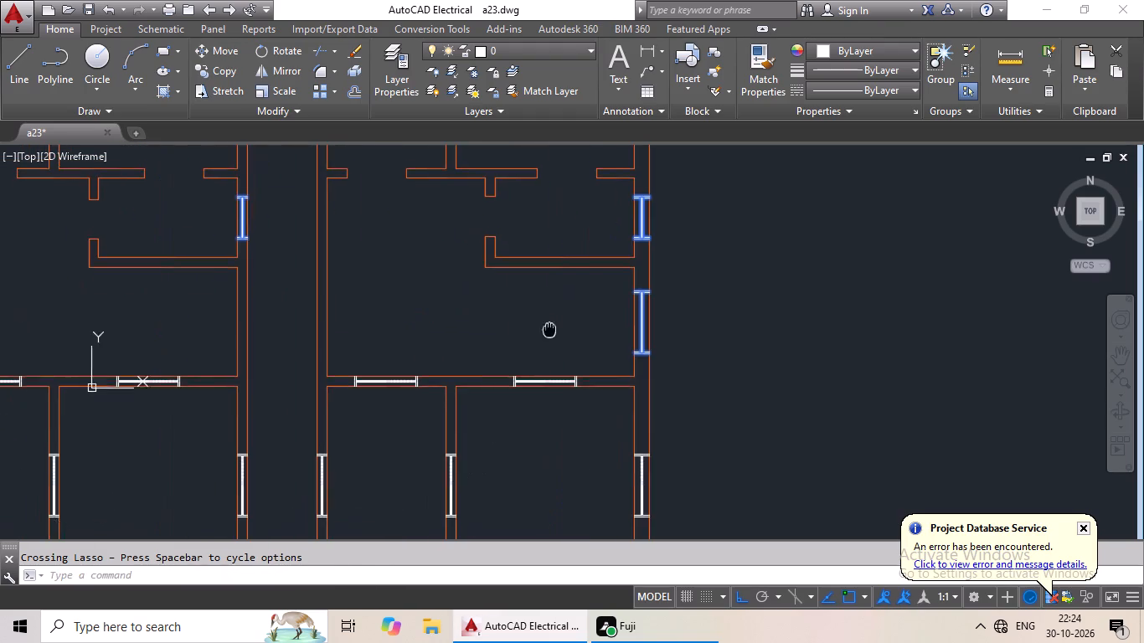
scroll(527, 374, "up", 4)
left_click_drag(919, 399, 873, 409)
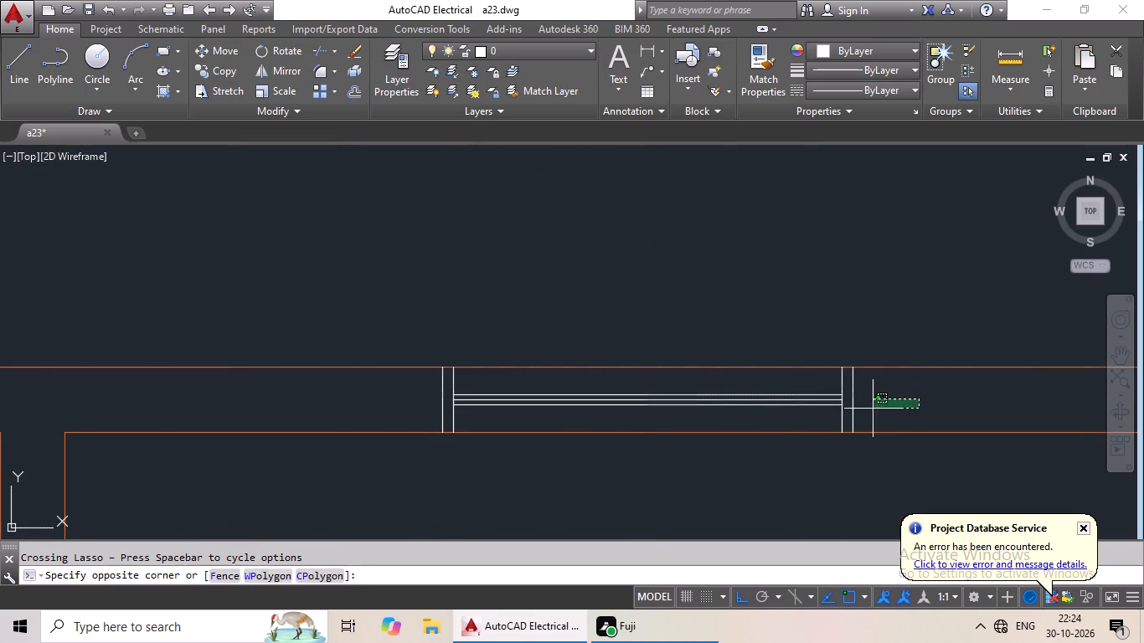
left_click_drag(873, 409, 381, 408)
Add the fourth right-hand unit's upper windows in the right outer wall and the room partition to the selection.
scroll(435, 399, "down", 2)
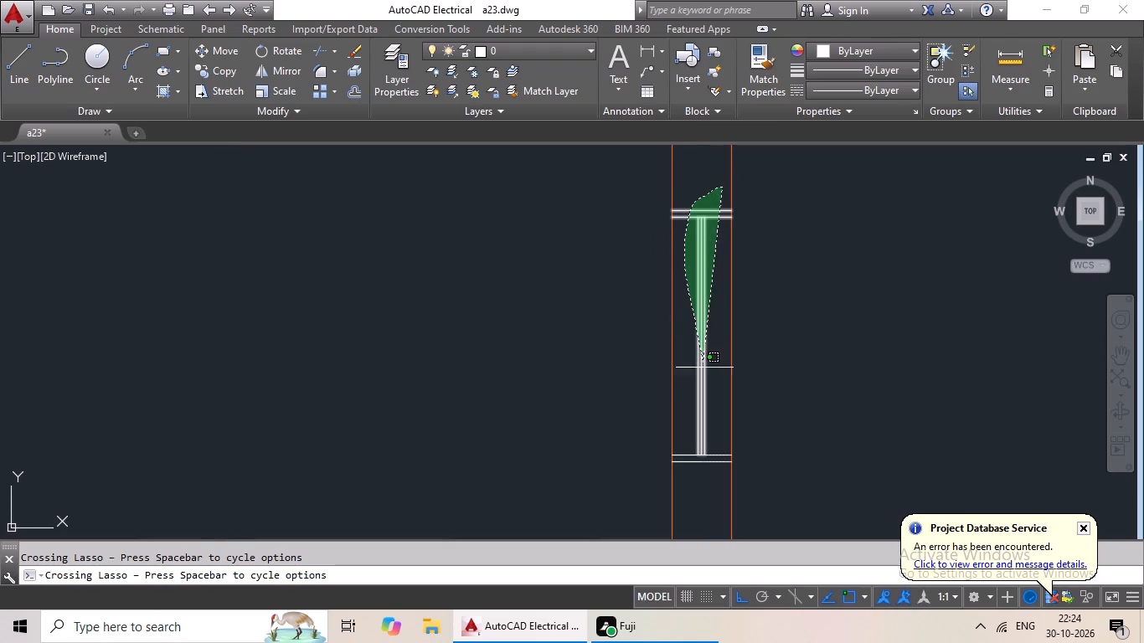
left_click_drag(704, 368, 694, 489)
scroll(712, 438, "down", 4)
scroll(605, 447, "up", 3)
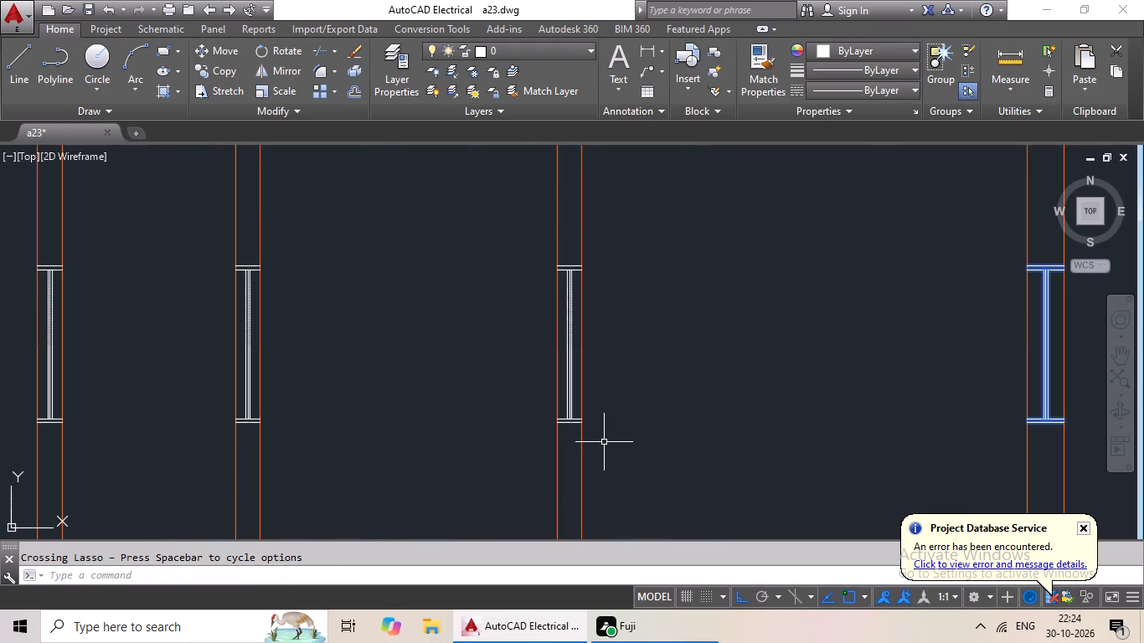
scroll(567, 249, "up", 2)
middle_click_drag(577, 246, 620, 170)
scroll(642, 238, "down", 1)
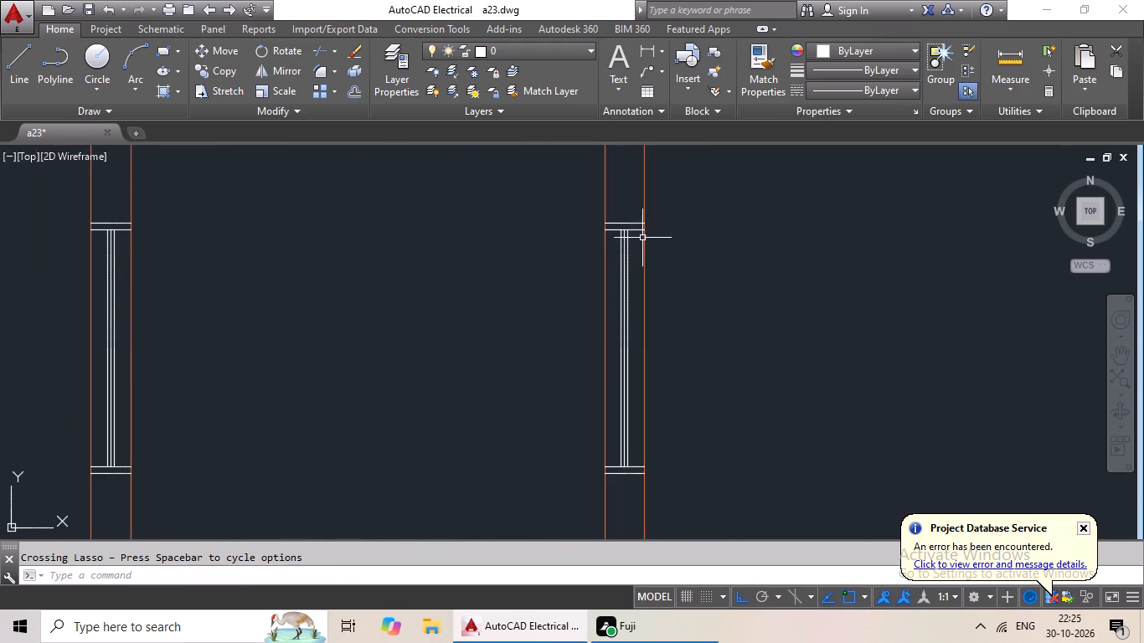
left_click_drag(627, 181, 631, 337)
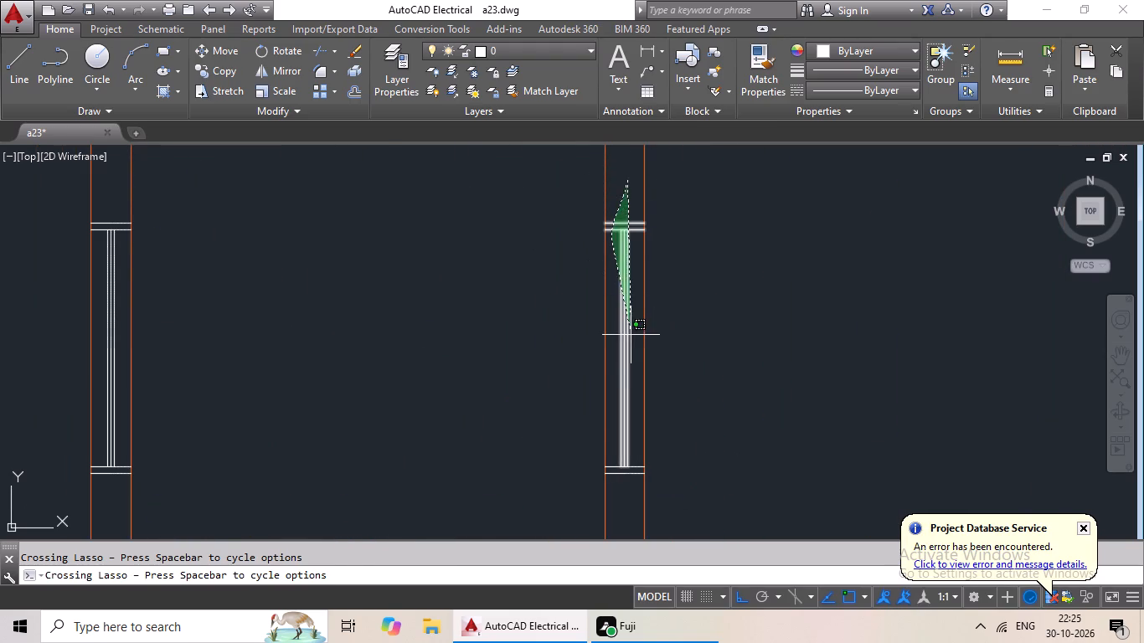
left_click_drag(631, 337, 622, 506)
Add the two facing upper windows on either side of the corridor between the fourth left-hand and right-hand units to the selection.
scroll(636, 446, "down", 3)
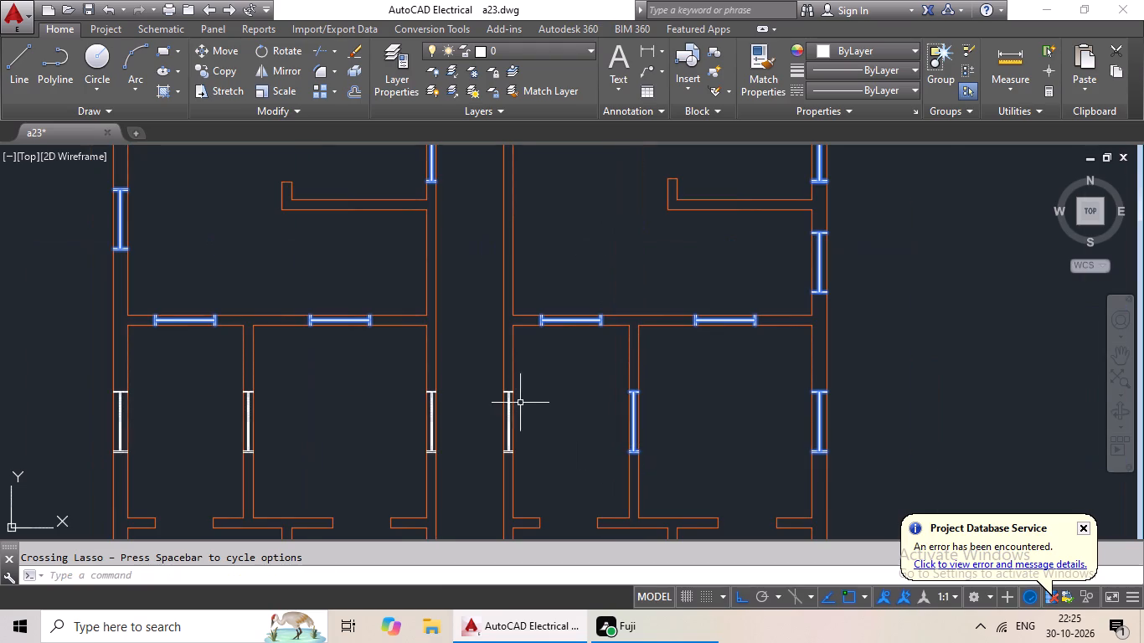
middle_click_drag(513, 451, 540, 301)
scroll(537, 277, "up", 3)
middle_click_drag(539, 239, 538, 238)
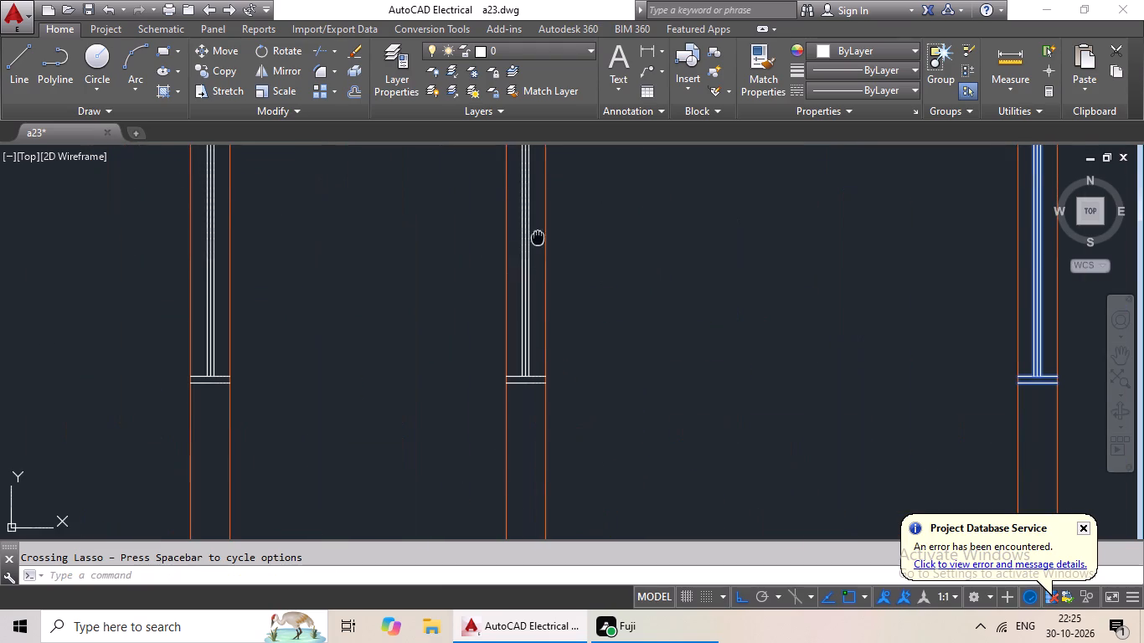
middle_click_drag(538, 238, 516, 299)
left_click_drag(510, 172, 500, 354)
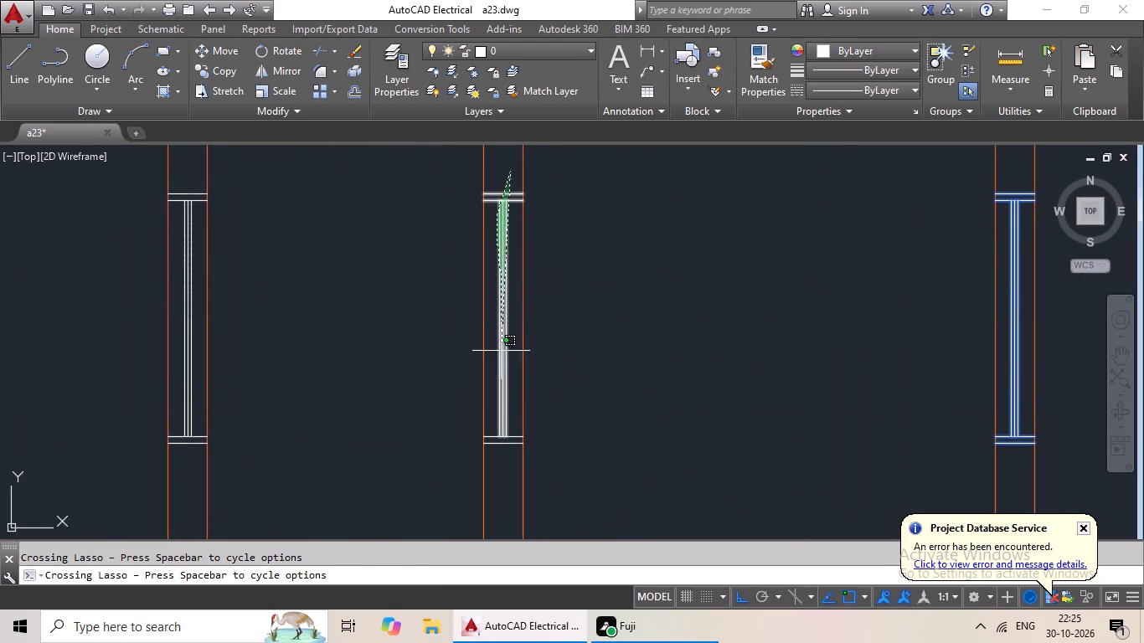
left_click_drag(500, 354, 508, 471)
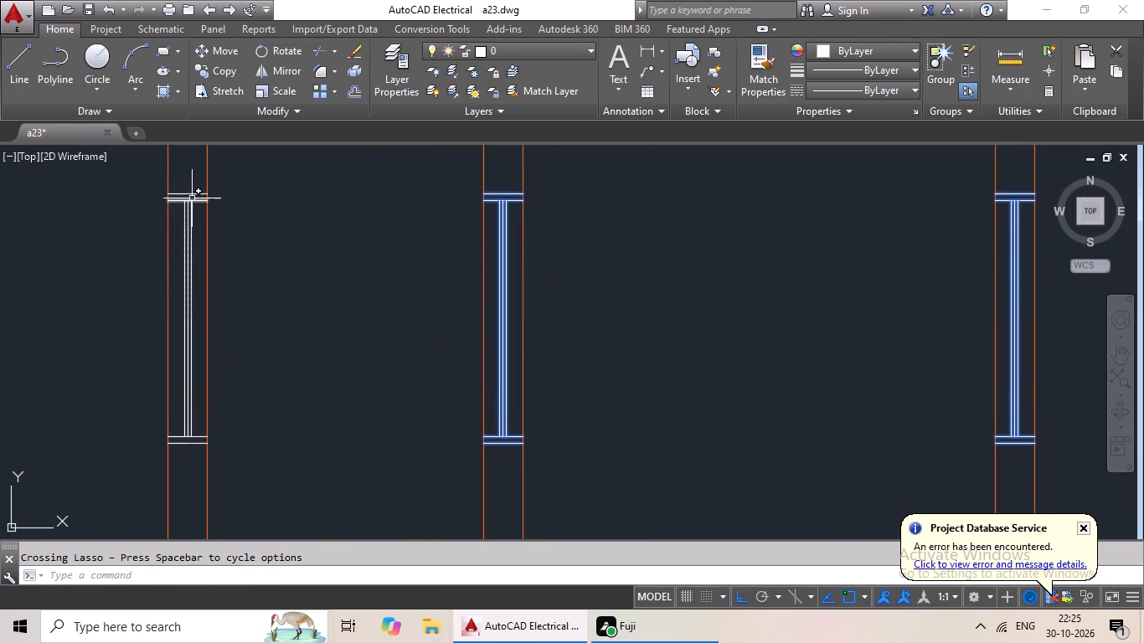
left_click_drag(198, 170, 188, 393)
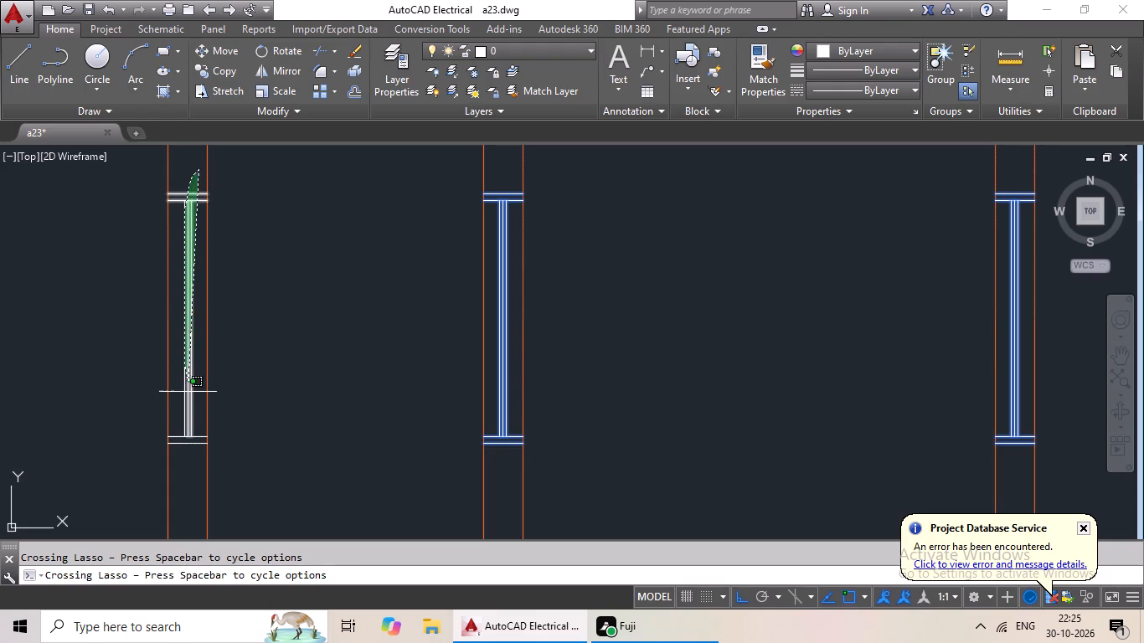
left_click_drag(188, 393, 193, 446)
Add the missed vertical pane line of the fourth left-hand unit's upper corridor-side window to the selection.
scroll(282, 337, "down", 3)
scroll(263, 335, "up", 2)
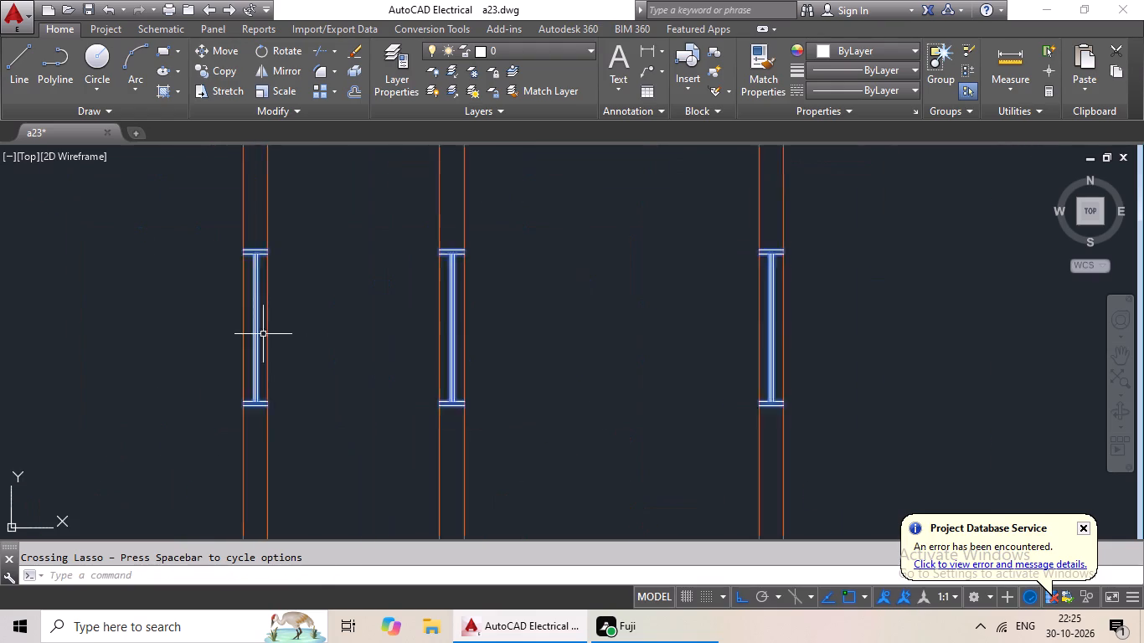
scroll(263, 334, "up", 2)
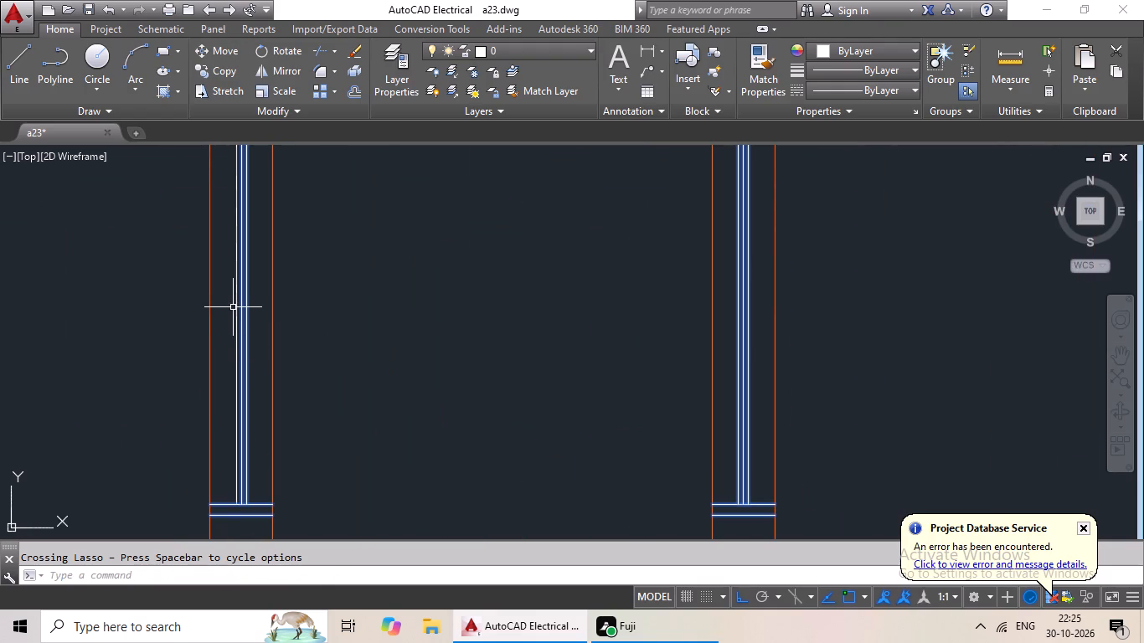
left_click(234, 306)
Add the fourth left-hand unit's upper windows in the left outer wall and the room partition to the selection.
scroll(300, 285, "down", 2)
scroll(417, 266, "down", 3)
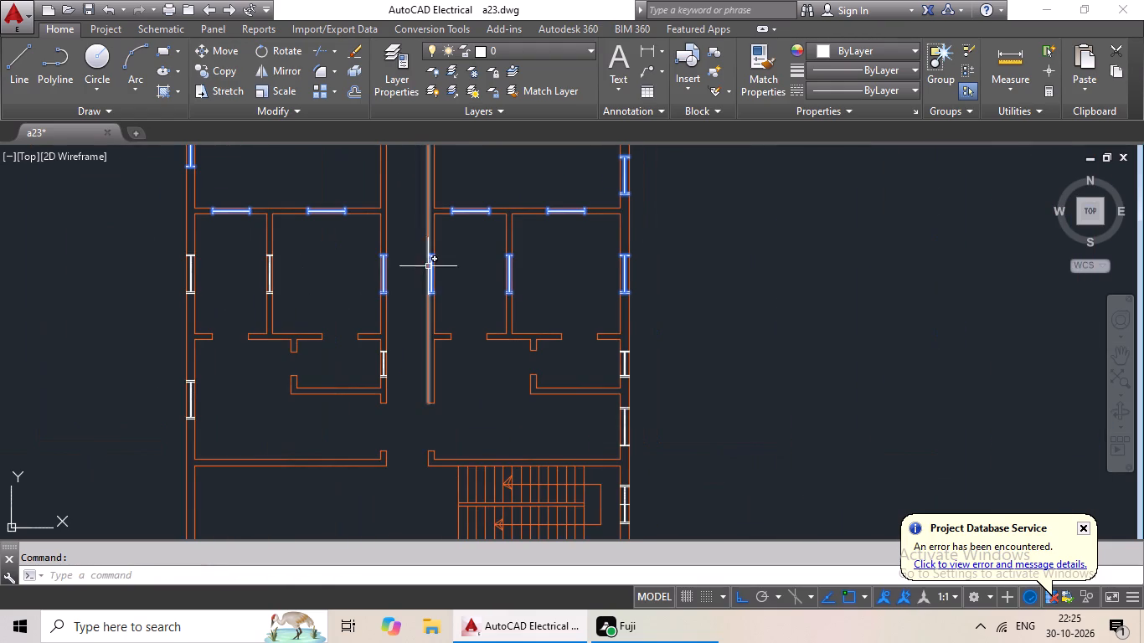
scroll(185, 287, "up", 4)
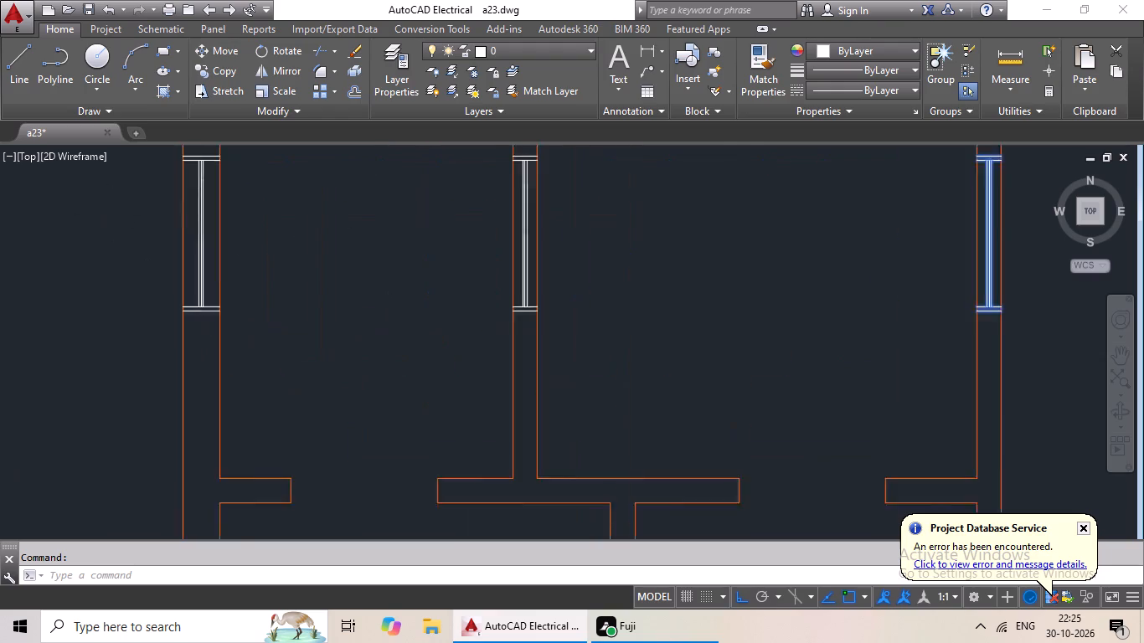
middle_click_drag(204, 236, 194, 360)
left_click_drag(211, 178, 187, 208)
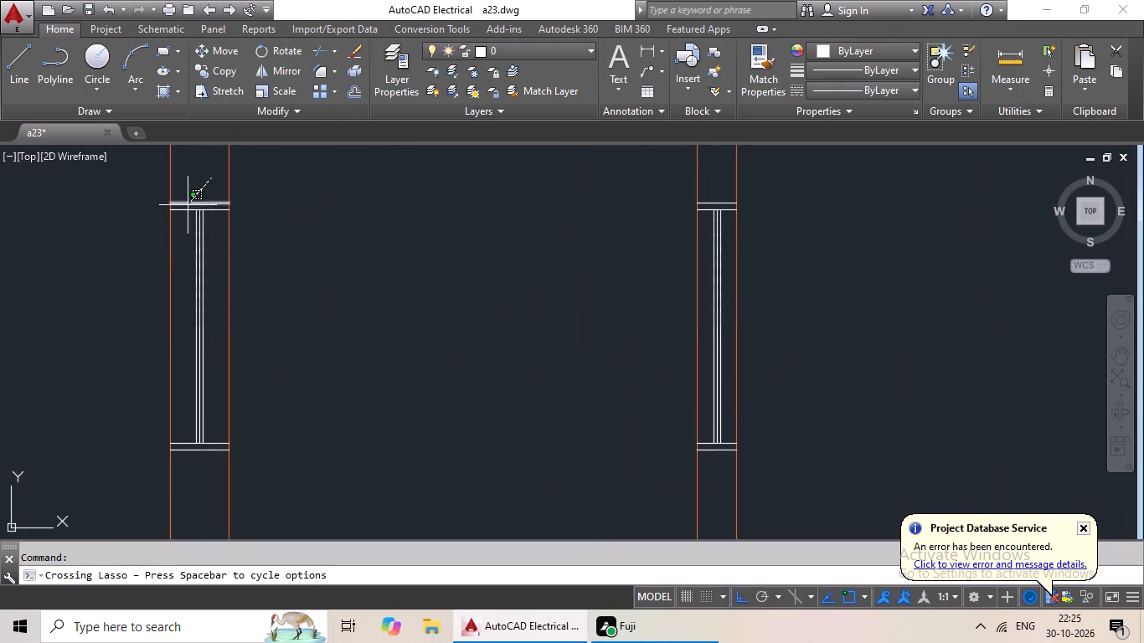
left_click_drag(187, 208, 191, 499)
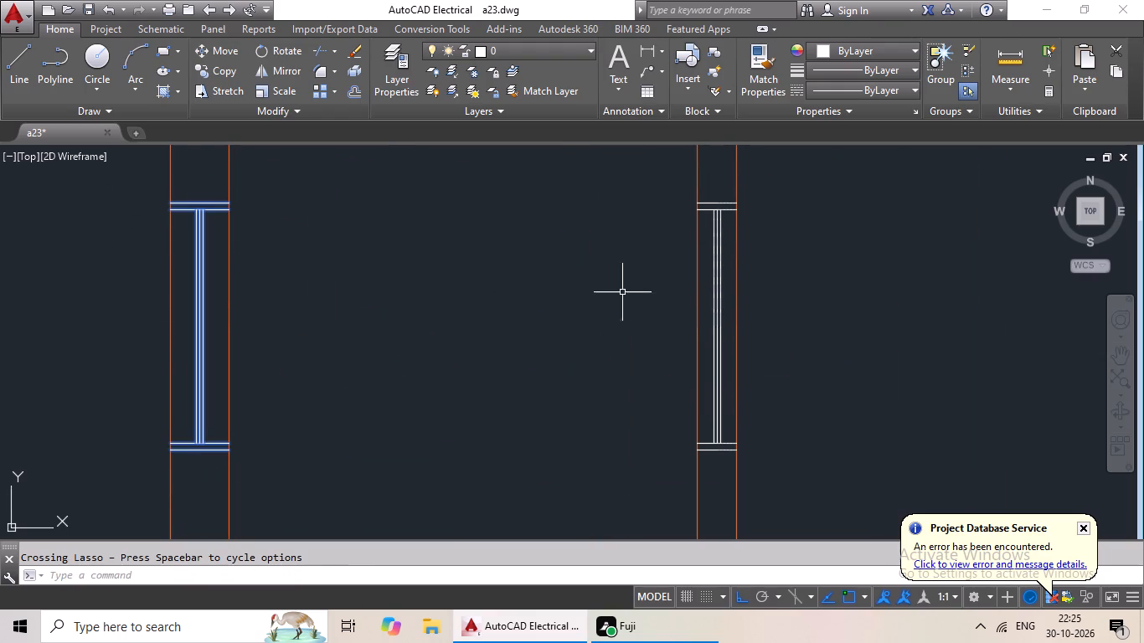
scroll(728, 206, "up", 2)
scroll(728, 204, "down", 2)
left_click_drag(722, 181, 723, 480)
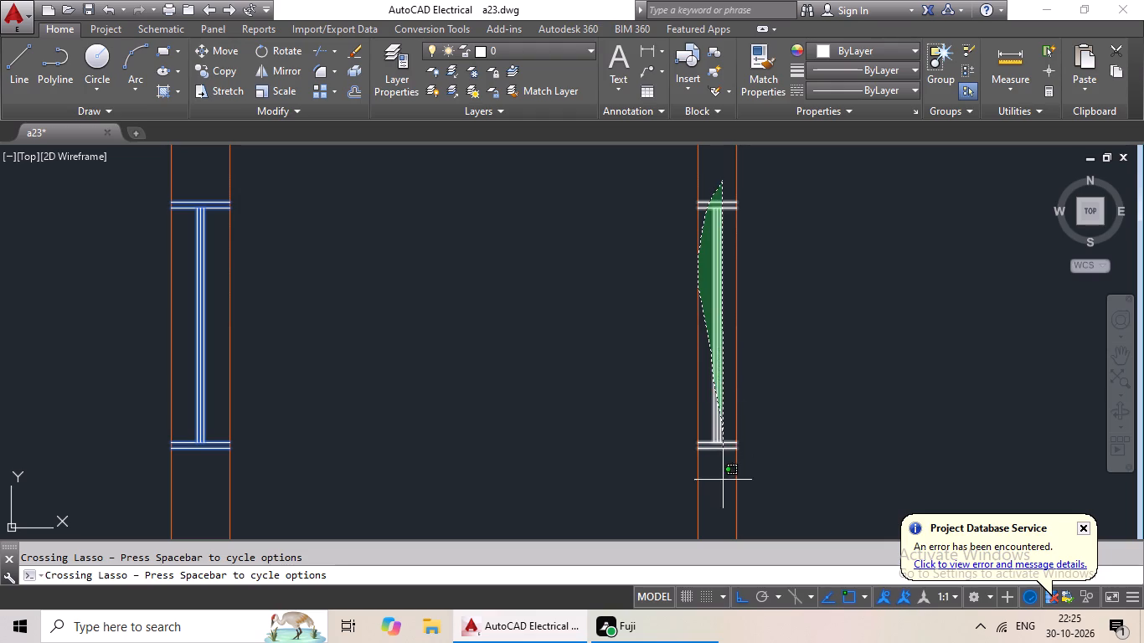
left_click_drag(723, 480, 724, 478)
Add the small window of the enclosed lower room in the fourth right-hand unit's right outer wall to the selection.
scroll(786, 399, "down", 2)
middle_click_drag(796, 395, 348, 343)
scroll(612, 327, "down", 2)
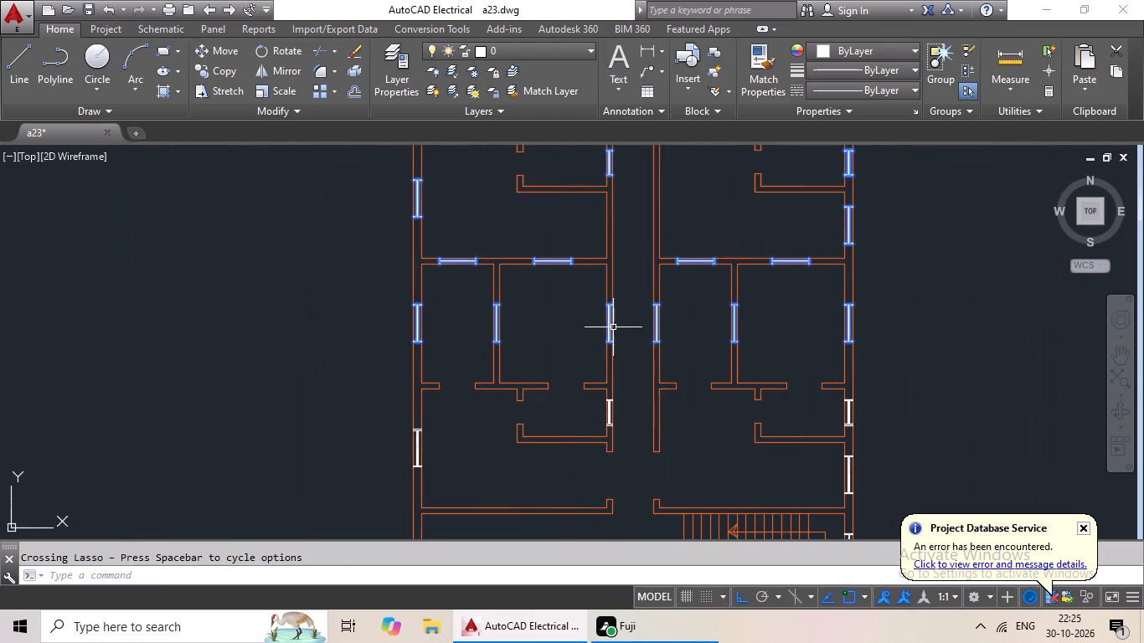
middle_click_drag(618, 246, 612, 221)
middle_click_drag(643, 347, 648, 186)
middle_click_drag(709, 252, 509, 294)
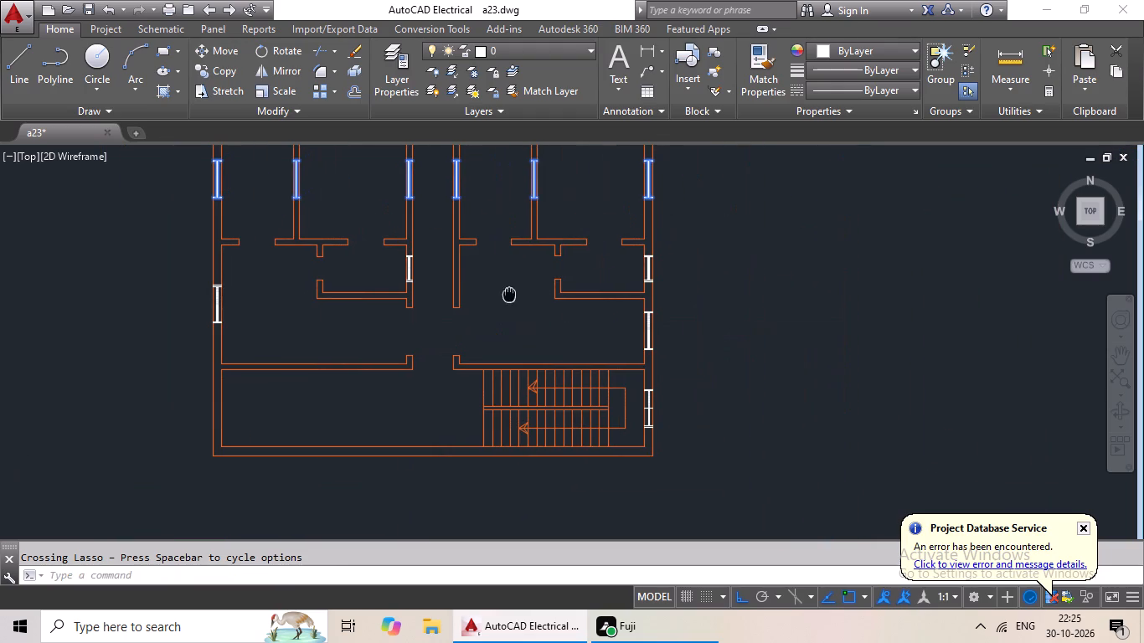
scroll(657, 265, "up", 4)
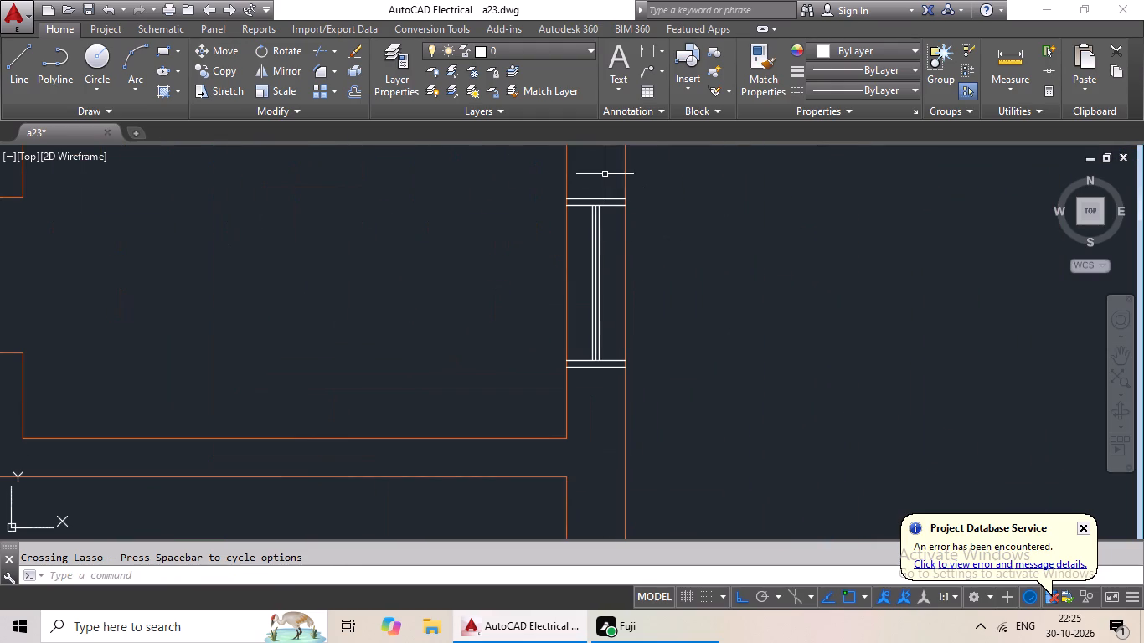
left_click_drag(603, 172, 599, 404)
scroll(630, 382, "down", 3)
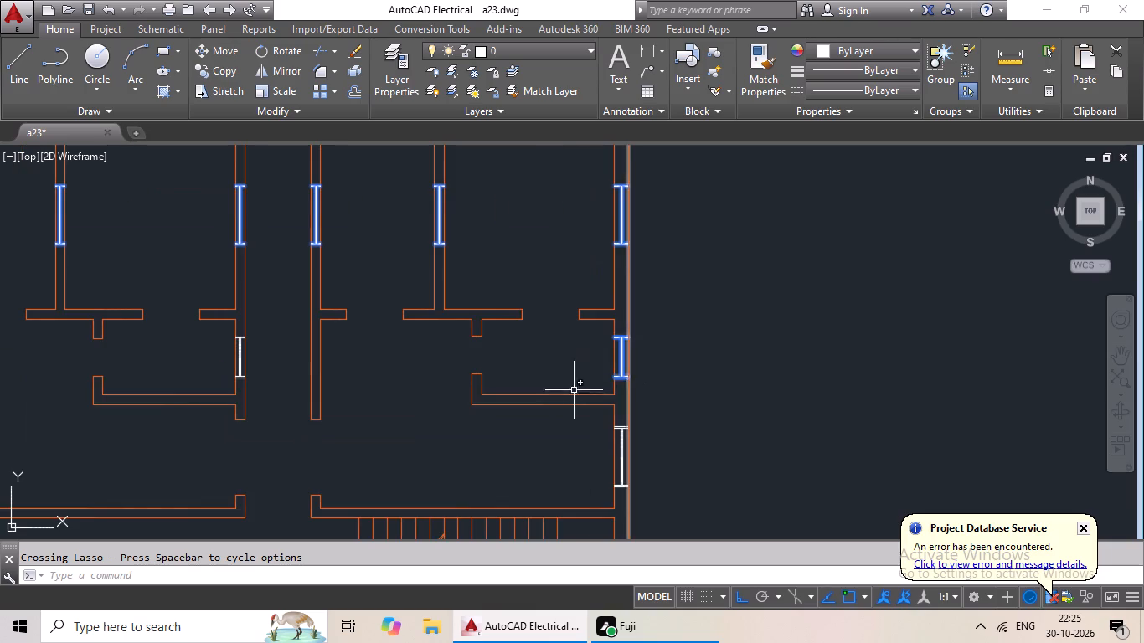
Add the fourth left-hand unit's small corridor-side window and the lower window in its left outer wall to the selection.
scroll(236, 361, "up", 4)
left_click_drag(264, 175, 259, 184)
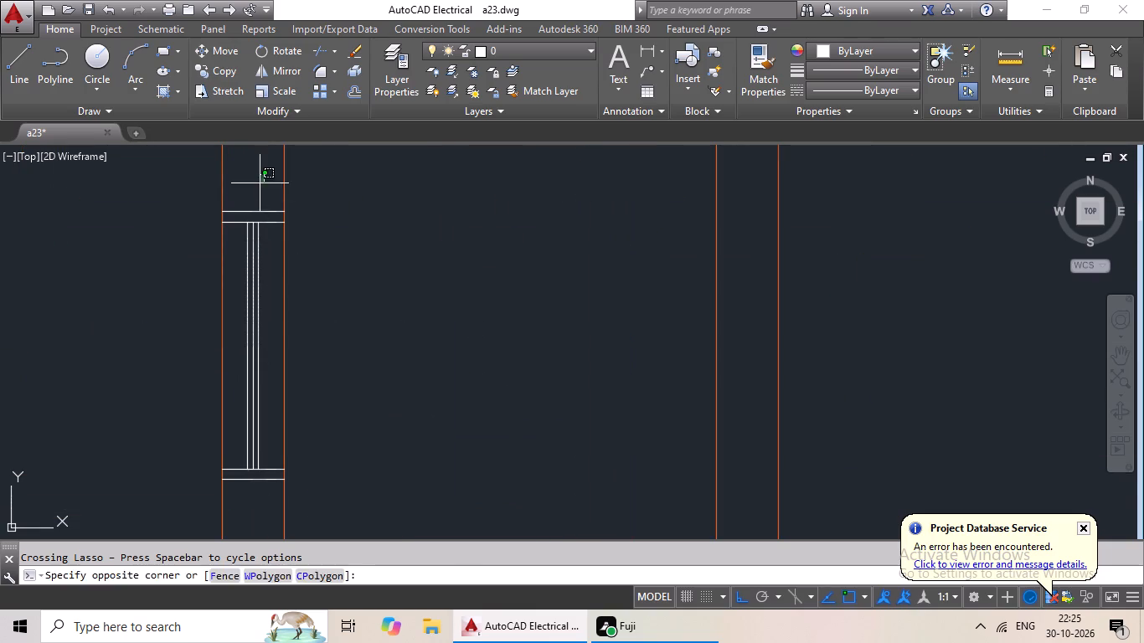
left_click_drag(259, 184, 255, 492)
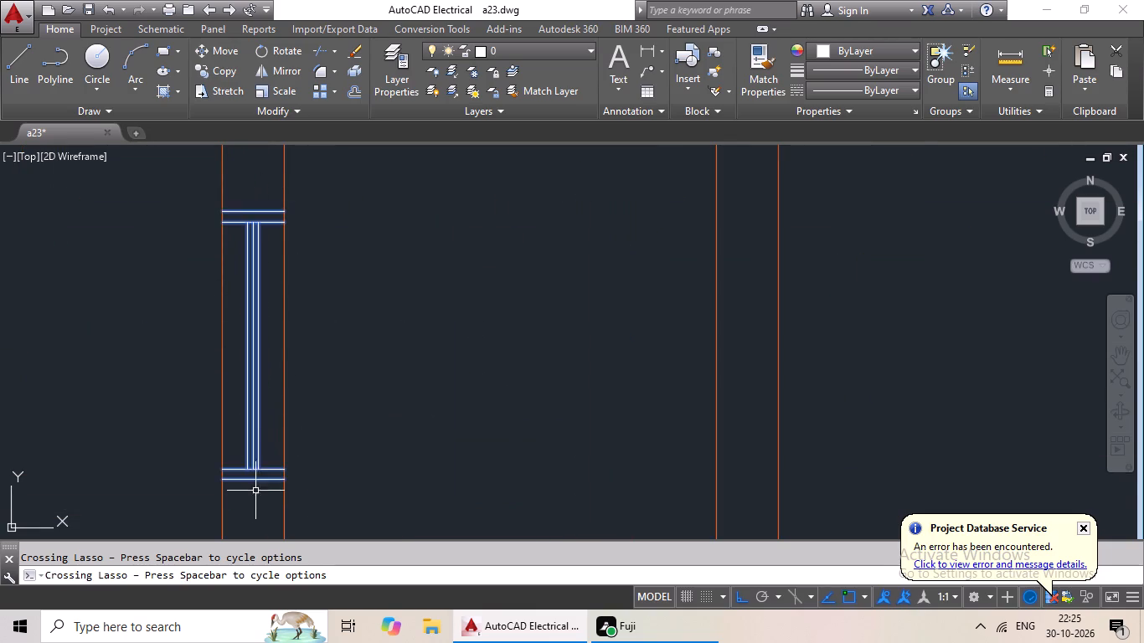
scroll(333, 422, "down", 3)
middle_click_drag(270, 417, 585, 403)
middle_click_drag(446, 409, 636, 300)
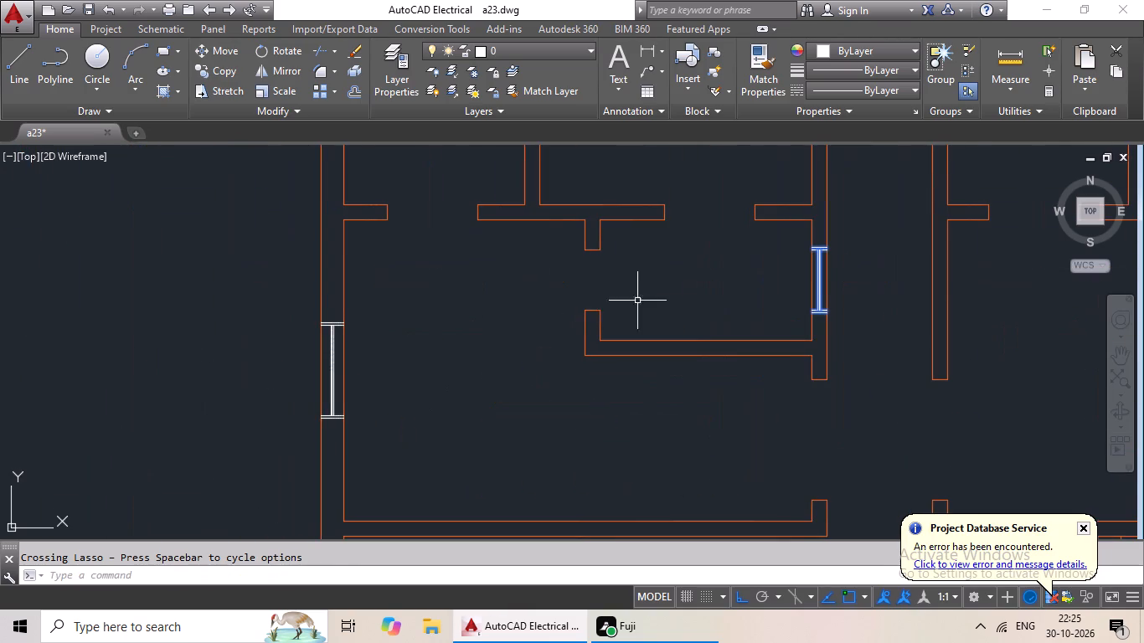
scroll(332, 369, "up", 2)
left_click_drag(332, 236, 317, 260)
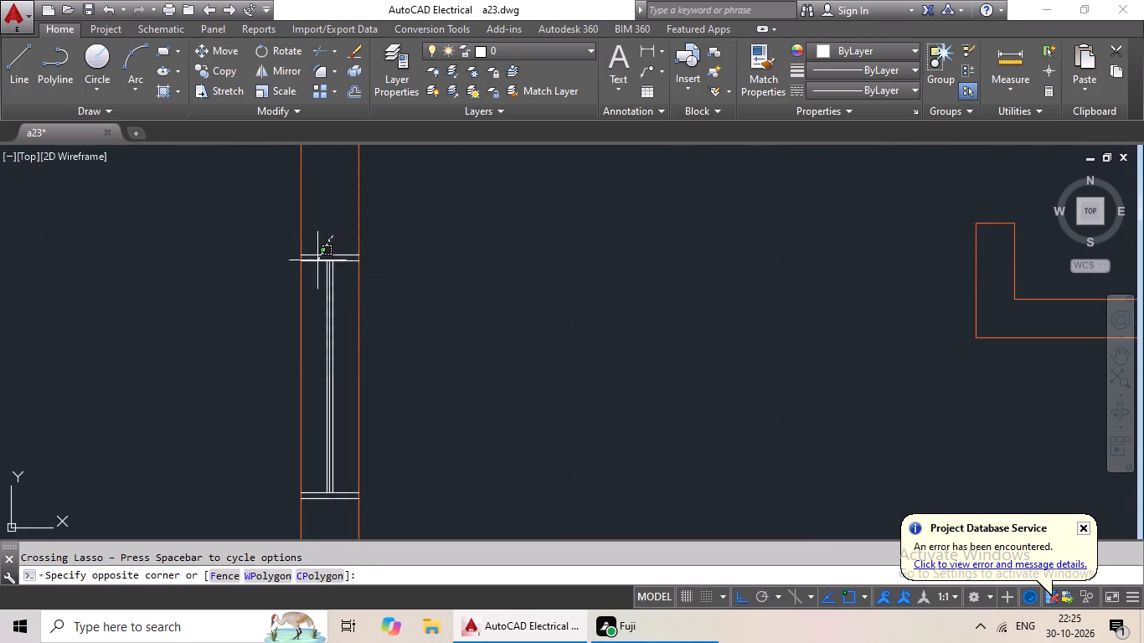
left_click_drag(317, 260, 332, 510)
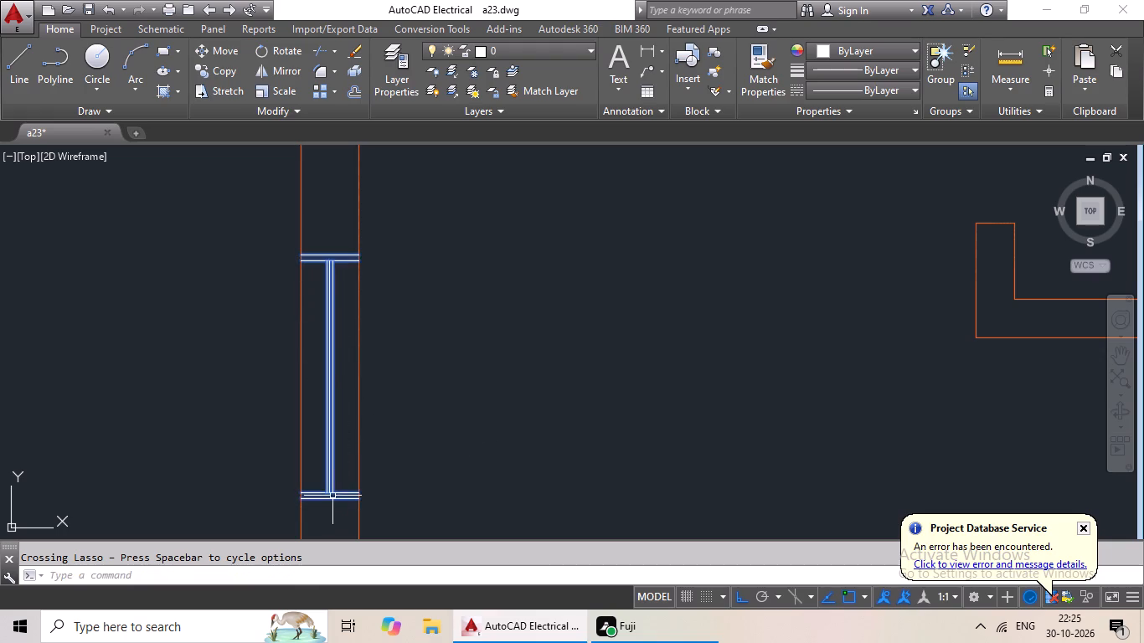
Add the lower window in the fourth right-hand unit's right outer wall, just above the staircase, to the selection.
scroll(555, 394, "down", 3)
middle_click_drag(594, 408, 571, 195)
scroll(588, 199, "down", 2)
middle_click_drag(616, 222, 462, 271)
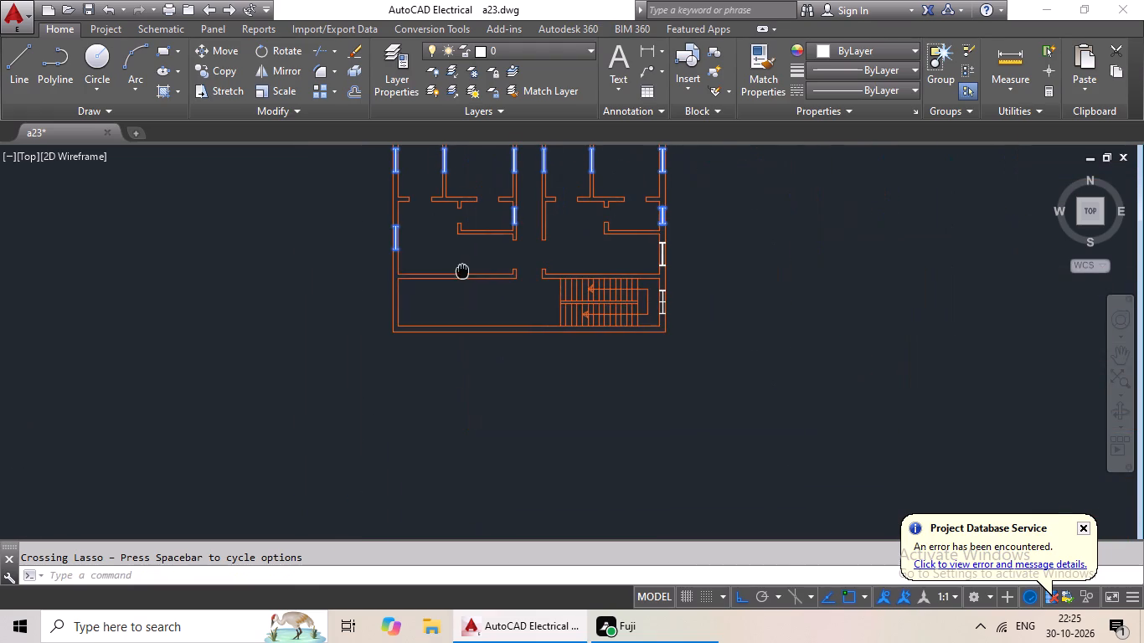
scroll(655, 277, "up", 4)
middle_click_drag(667, 256, 572, 322)
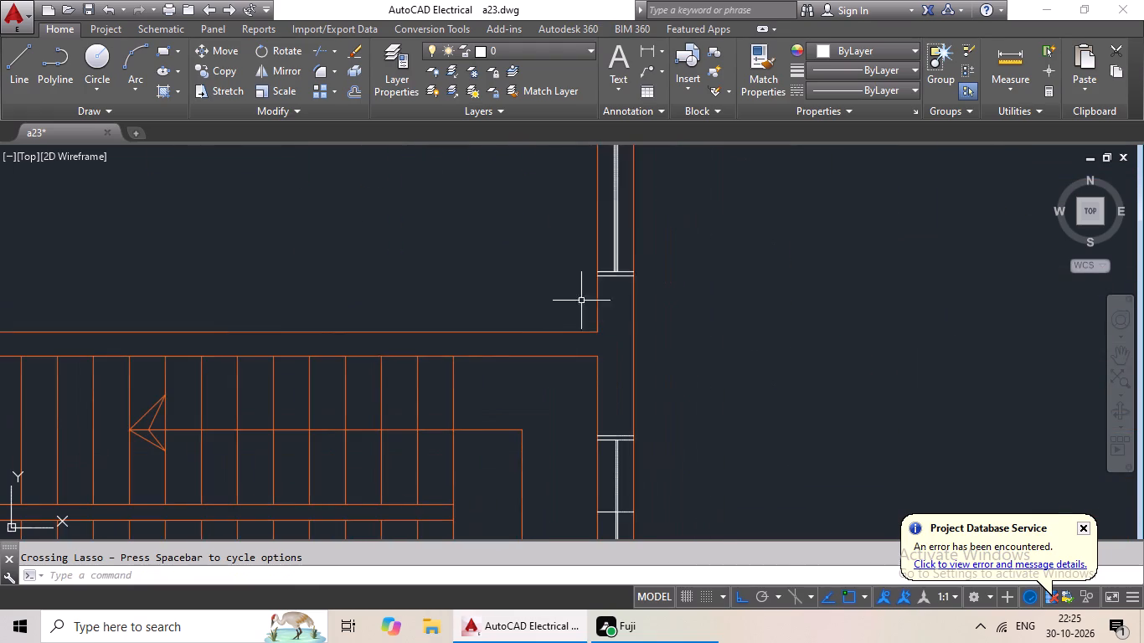
middle_click_drag(599, 272, 539, 369)
left_click_drag(555, 201, 544, 303)
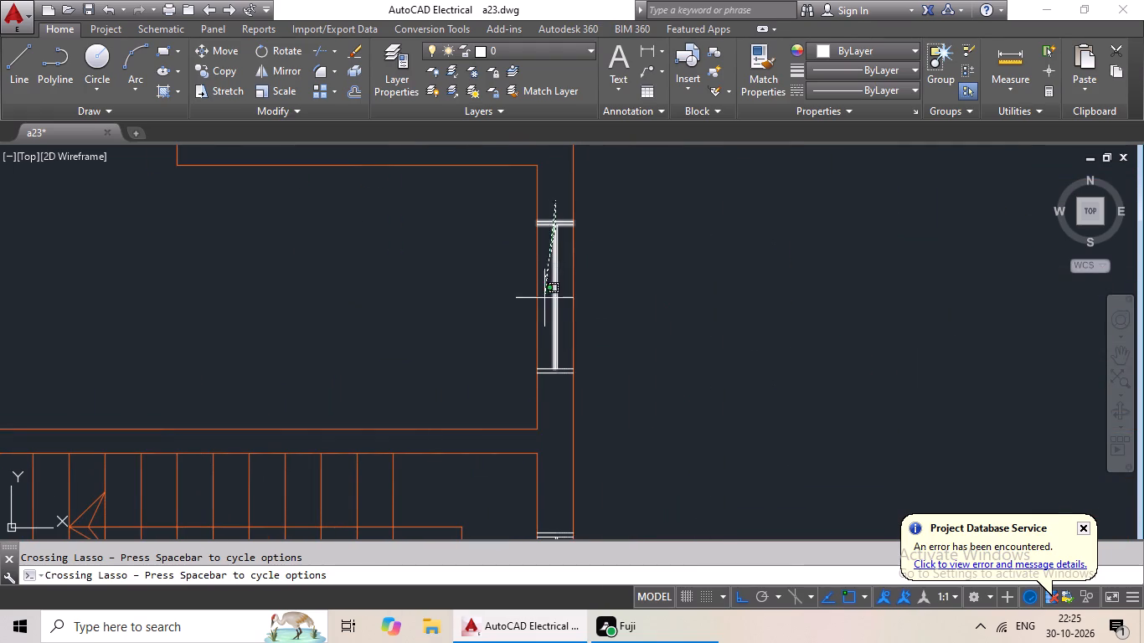
left_click_drag(544, 303, 567, 411)
Add the upper frame and pane lines of the staircase window in the right outer wall to the selection.
scroll(554, 360, "down", 1)
middle_click_drag(552, 358, 552, 265)
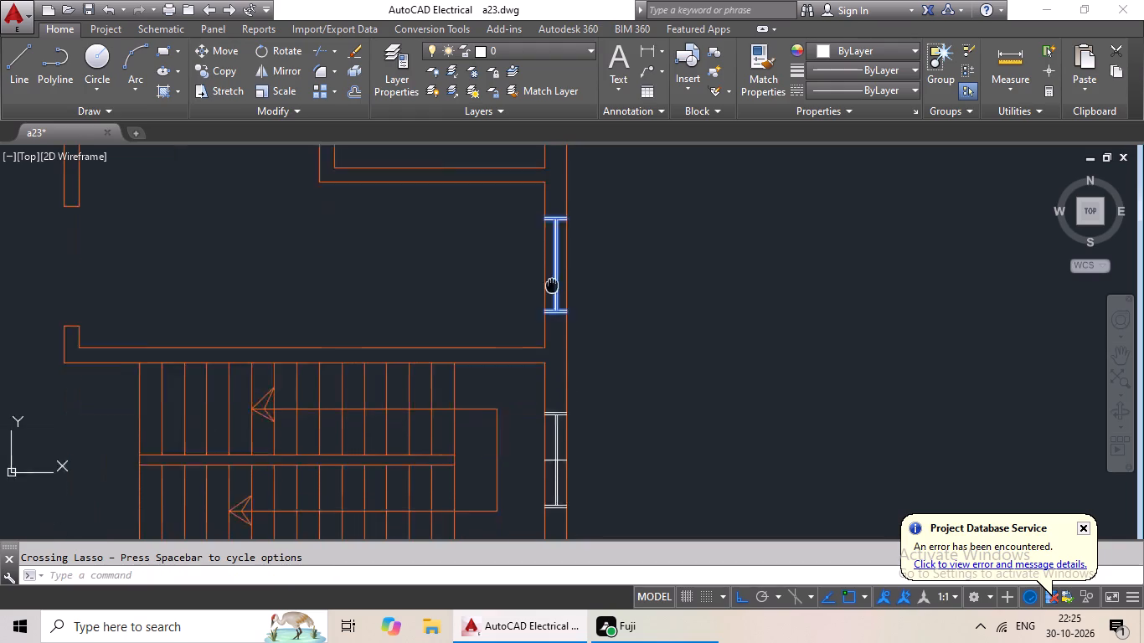
middle_click_drag(552, 265, 559, 183)
scroll(562, 327, "up", 3)
left_click_drag(573, 167, 560, 188)
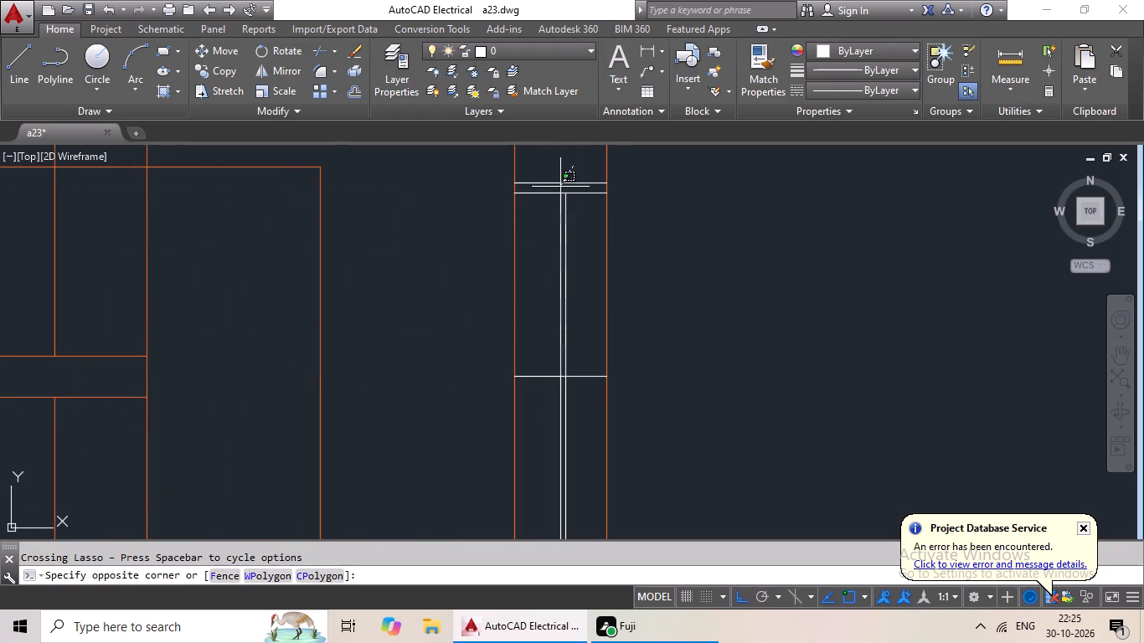
left_click_drag(560, 188, 576, 316)
scroll(582, 299, "down", 2)
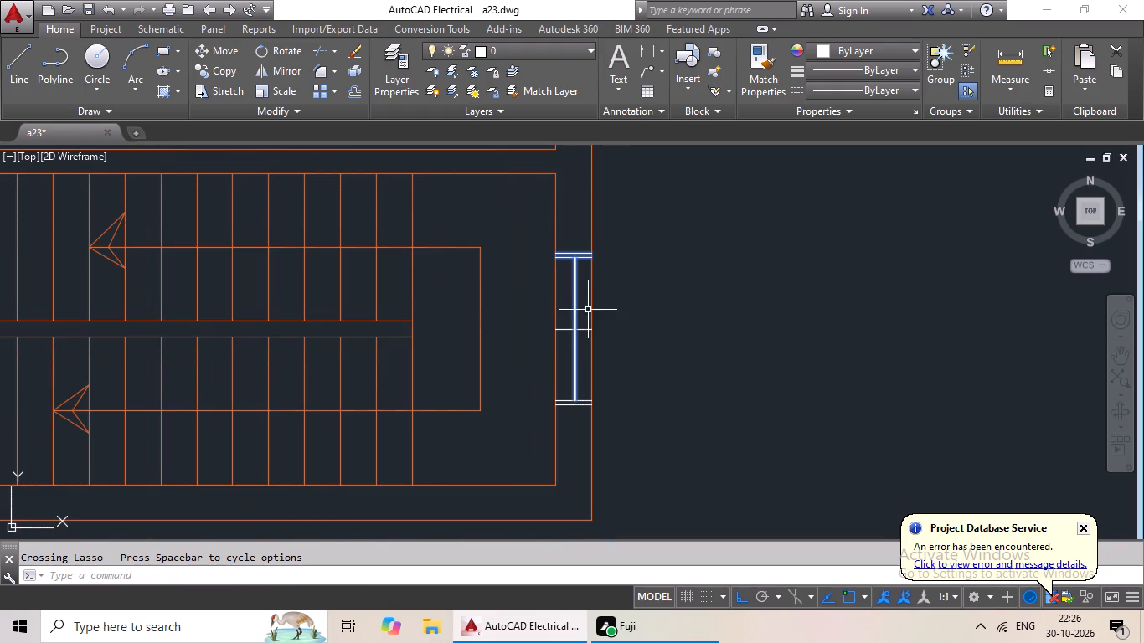
Set the colour of all selected windows to Yellow and clear the selection.
scroll(658, 276, "down", 3)
scroll(748, 263, "down", 2)
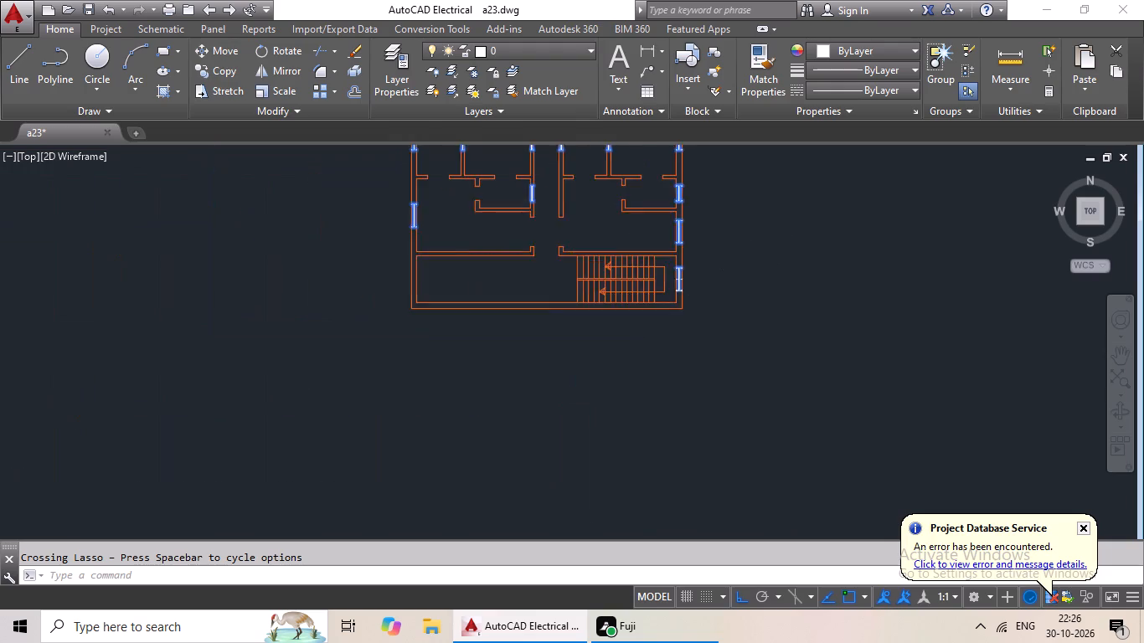
middle_click_drag(765, 243, 618, 328)
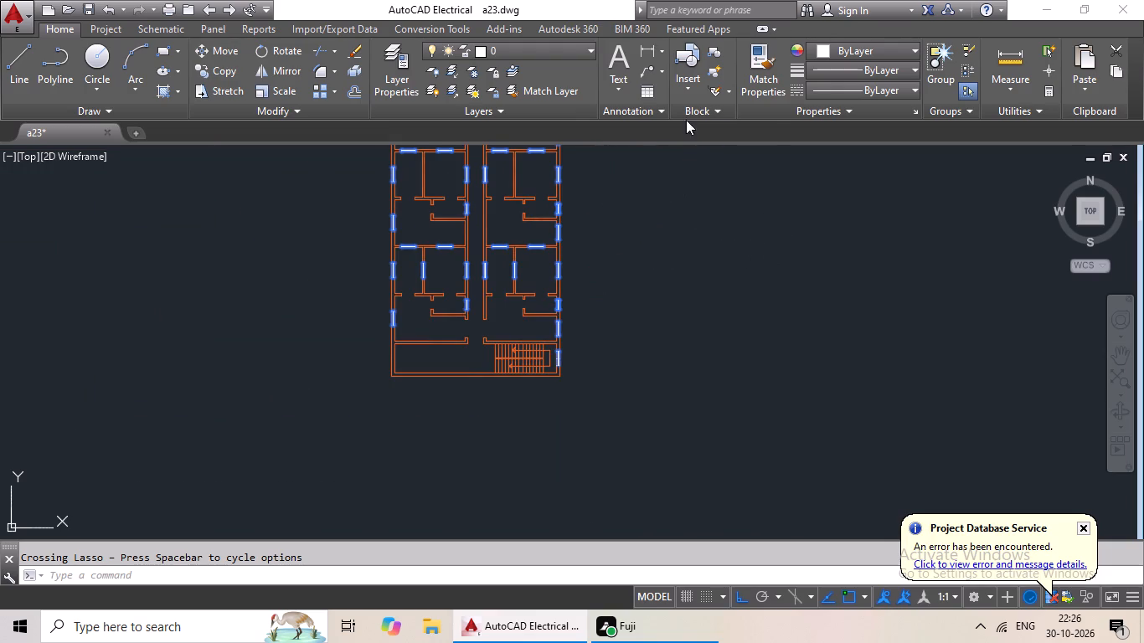
left_click(822, 51)
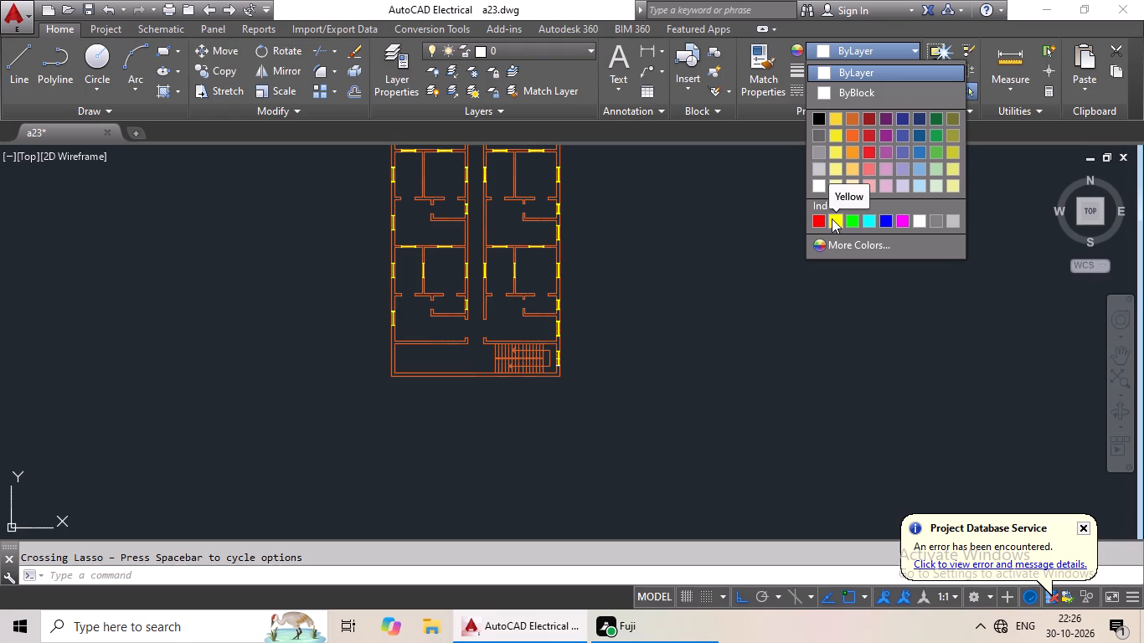
left_click(832, 219)
key("Escape")
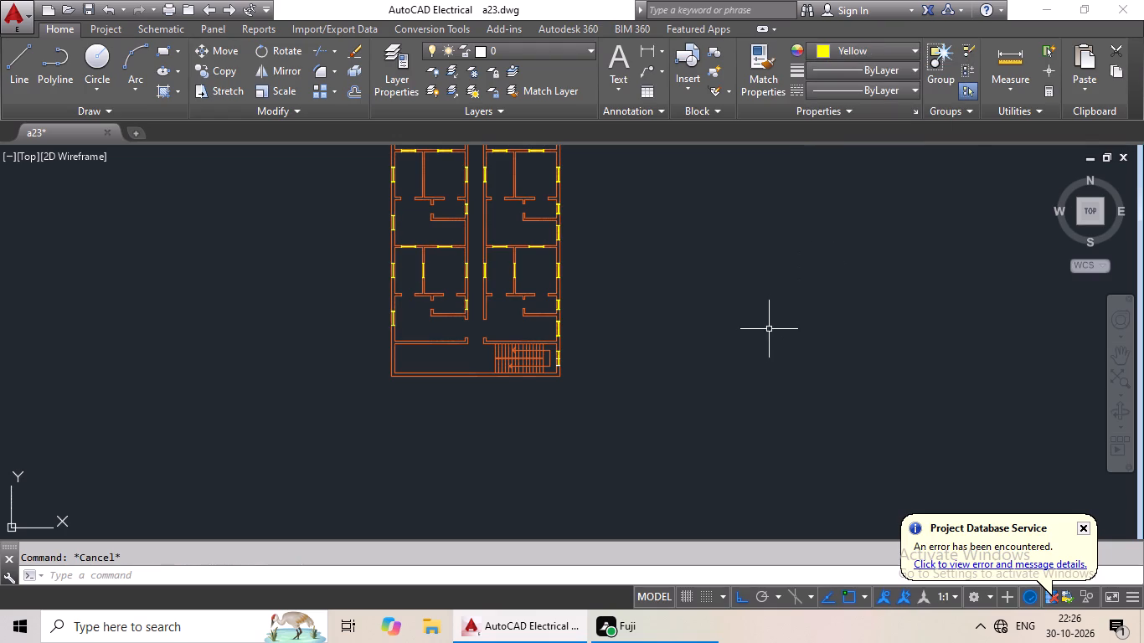
Delete the staircase window's frame and pane lines, keeping the short line across the wall at its middle.
scroll(575, 367, "up", 4)
scroll(484, 333, "up", 2)
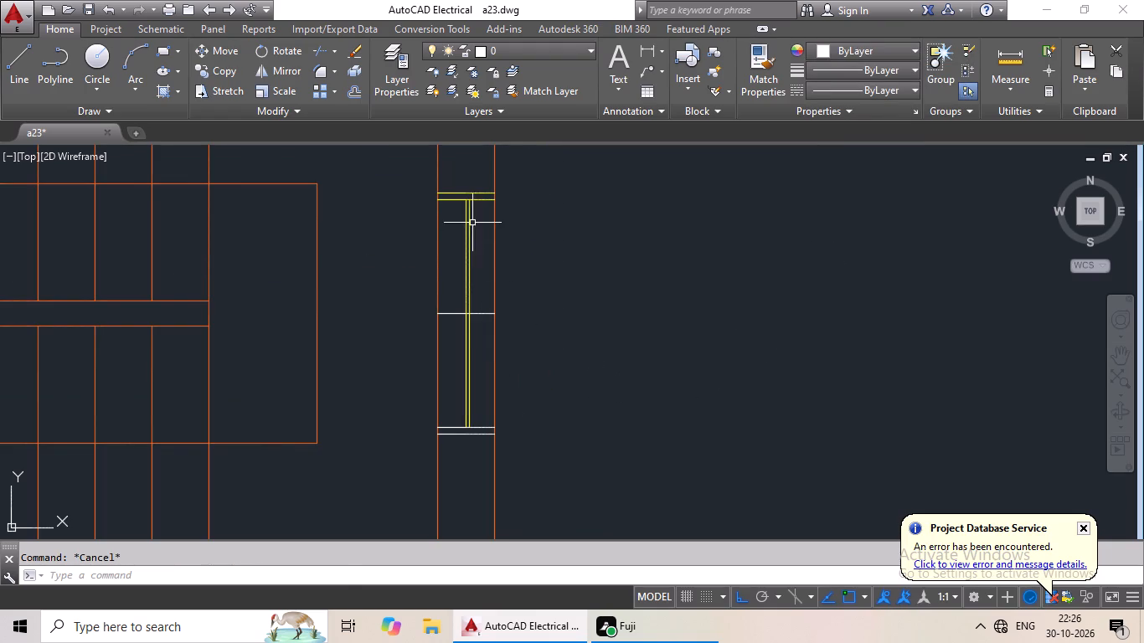
left_click_drag(468, 167, 476, 306)
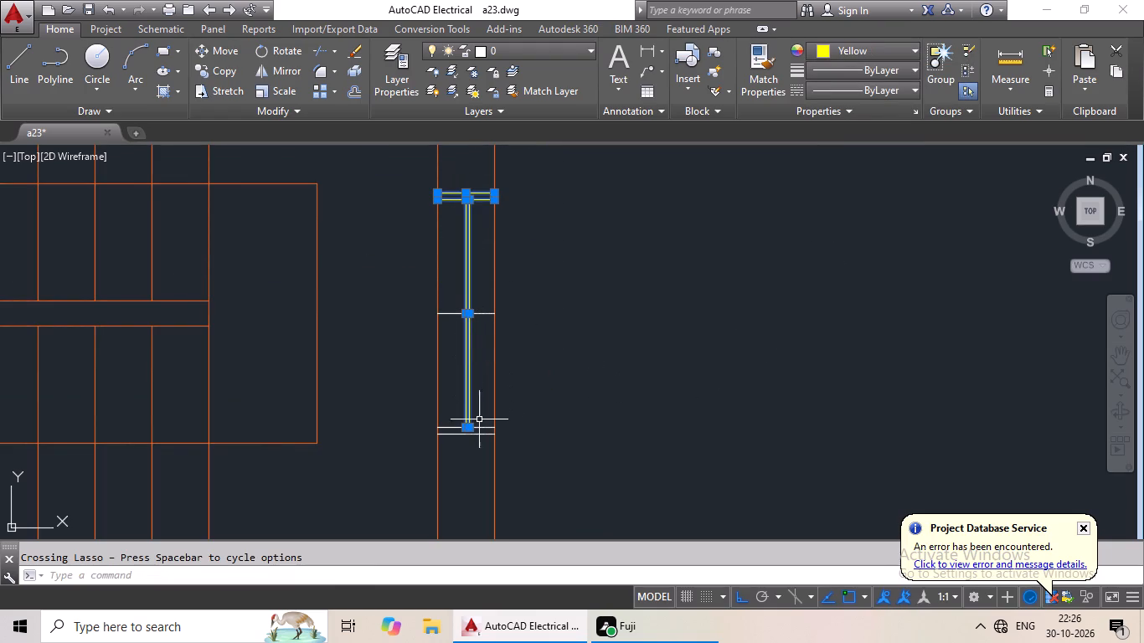
scroll(478, 420, "up", 2)
left_click_drag(477, 419, 453, 501)
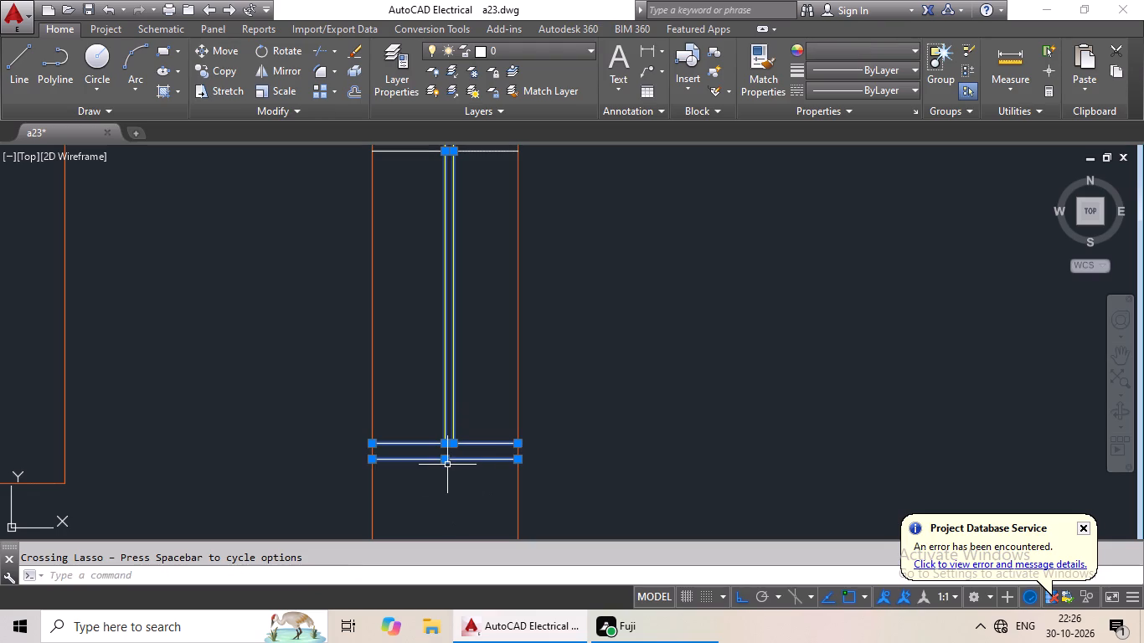
key("Delete")
Copy the yellow window above the staircase from its pane's midpoint down to the window position in the staircase's outer wall.
scroll(460, 455, "down", 2)
scroll(533, 408, "down", 3)
middle_click_drag(647, 283, 636, 307)
scroll(523, 283, "up", 4)
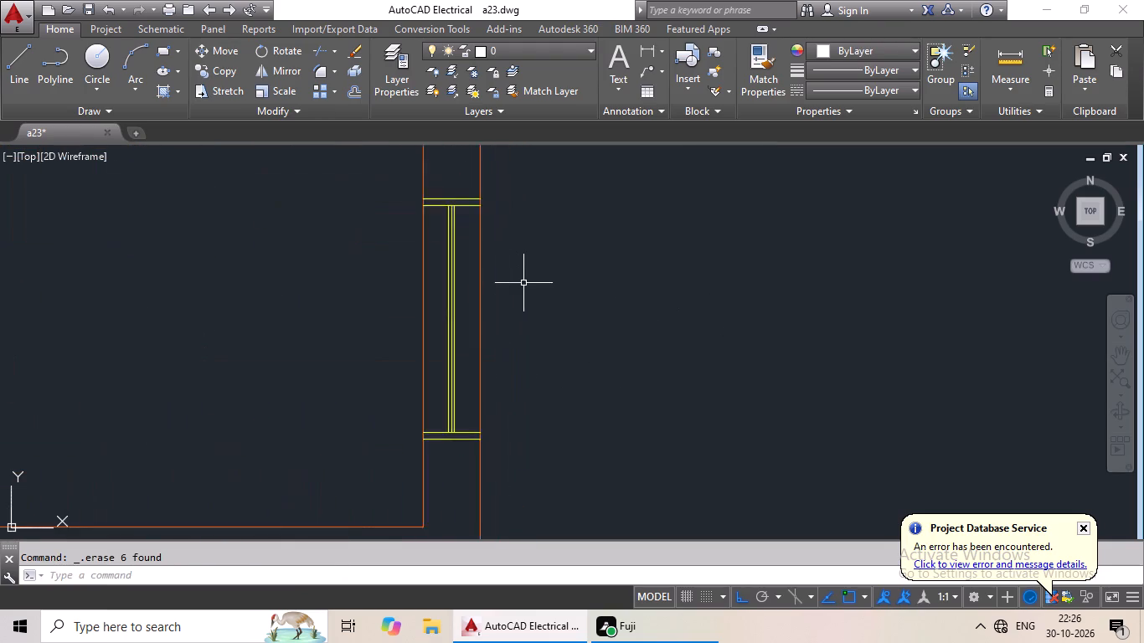
middle_click_drag(446, 194, 422, 284)
left_click_drag(405, 198, 379, 254)
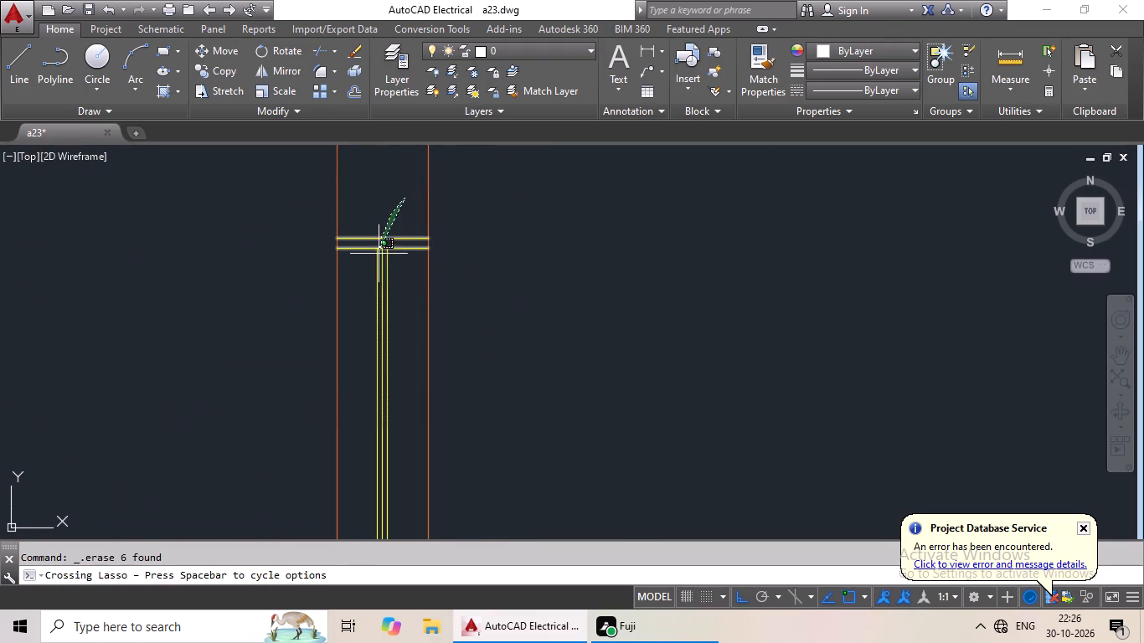
left_click_drag(379, 254, 395, 386)
scroll(399, 381, "down", 2)
middle_click_drag(399, 378, 419, 254)
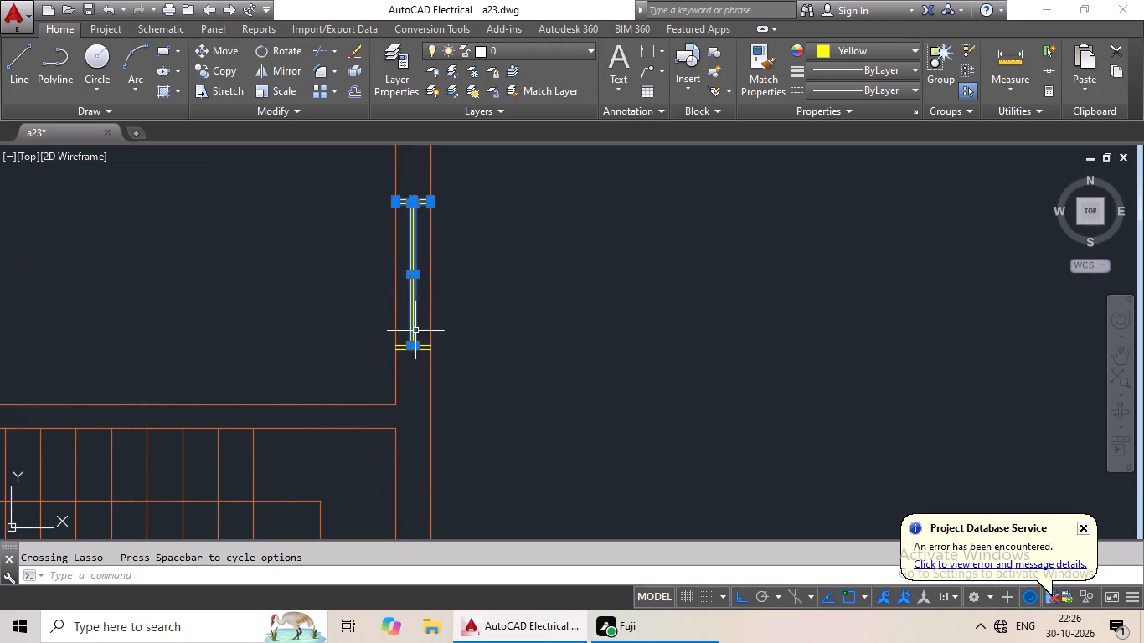
scroll(414, 341, "up", 4)
left_click_drag(451, 319, 394, 425)
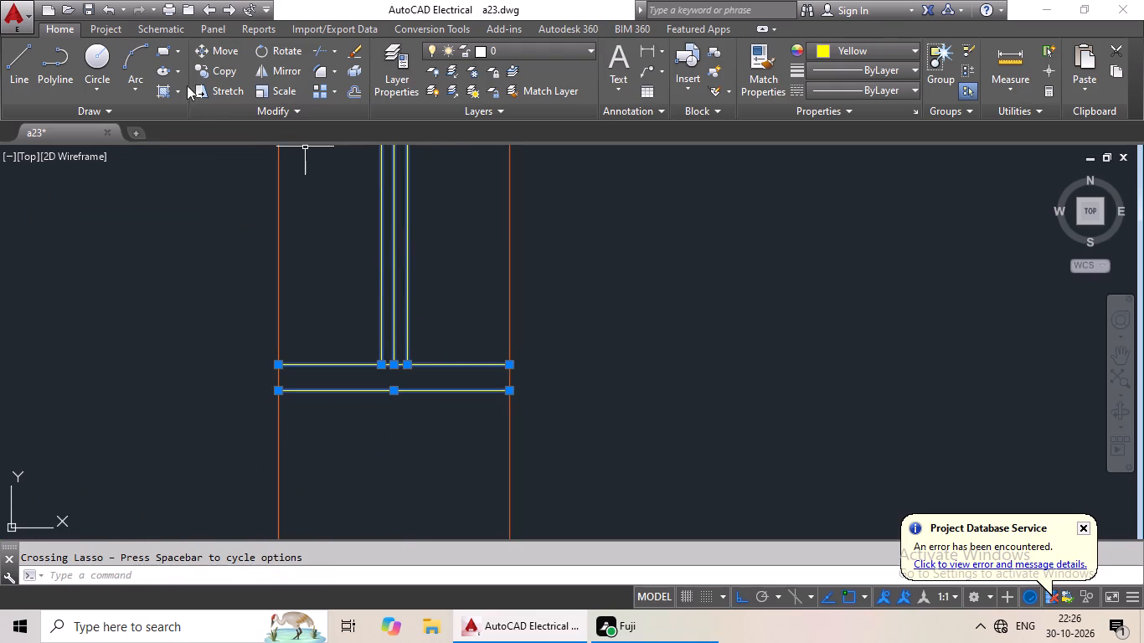
left_click(204, 68)
scroll(398, 172, "down", 2)
middle_click_drag(398, 177, 378, 301)
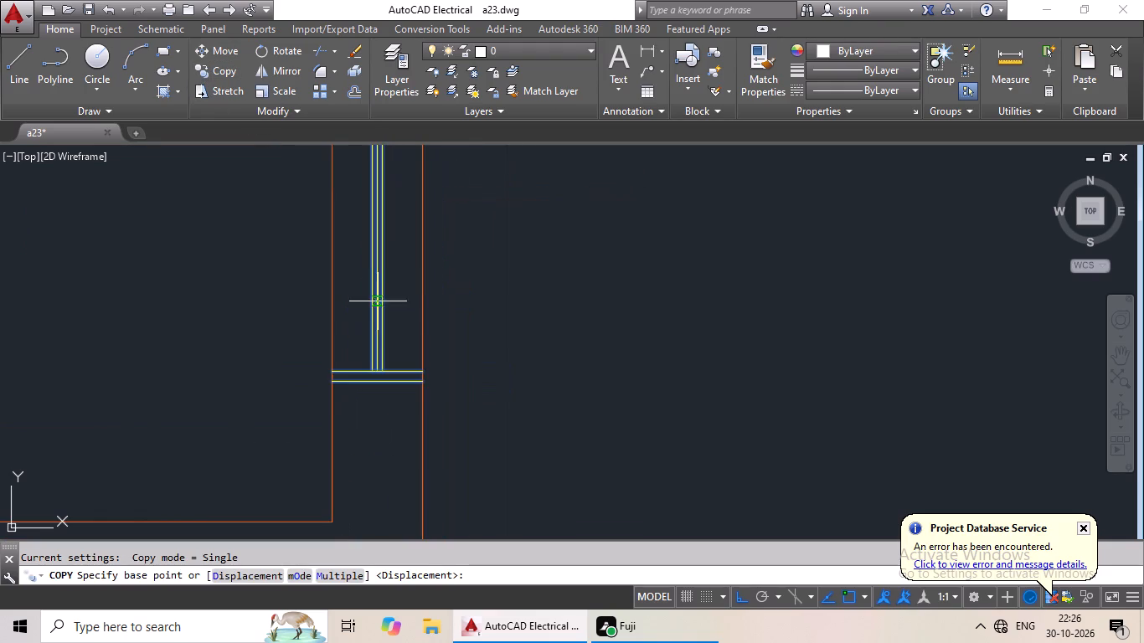
middle_click_drag(388, 279, 382, 340)
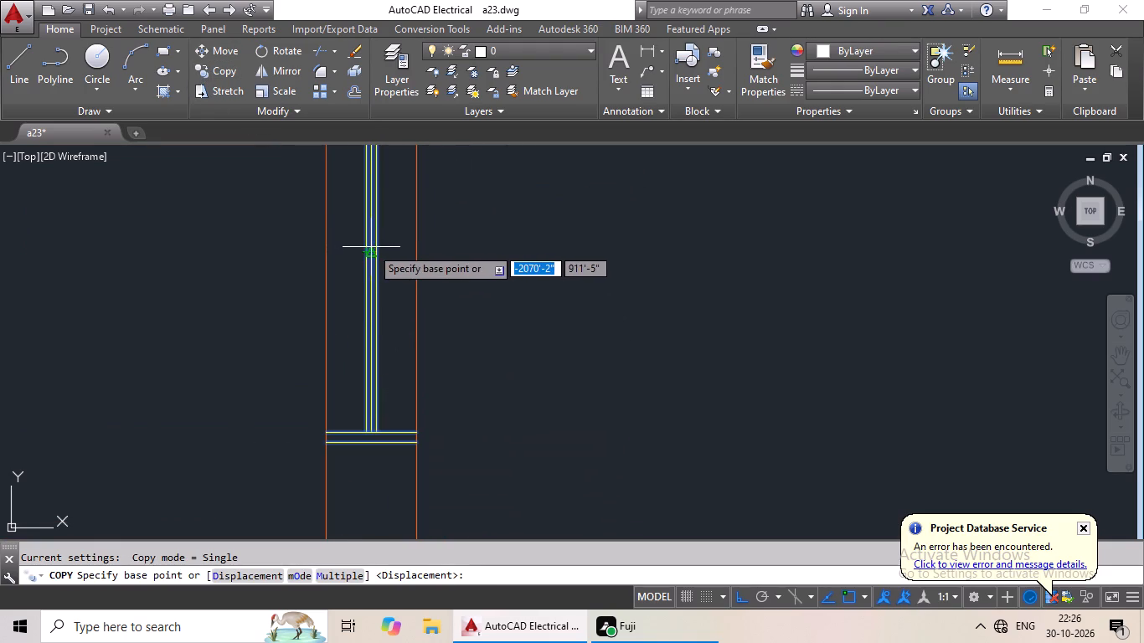
left_click(371, 249)
scroll(375, 259, "down", 3)
middle_click_drag(374, 300, 386, 216)
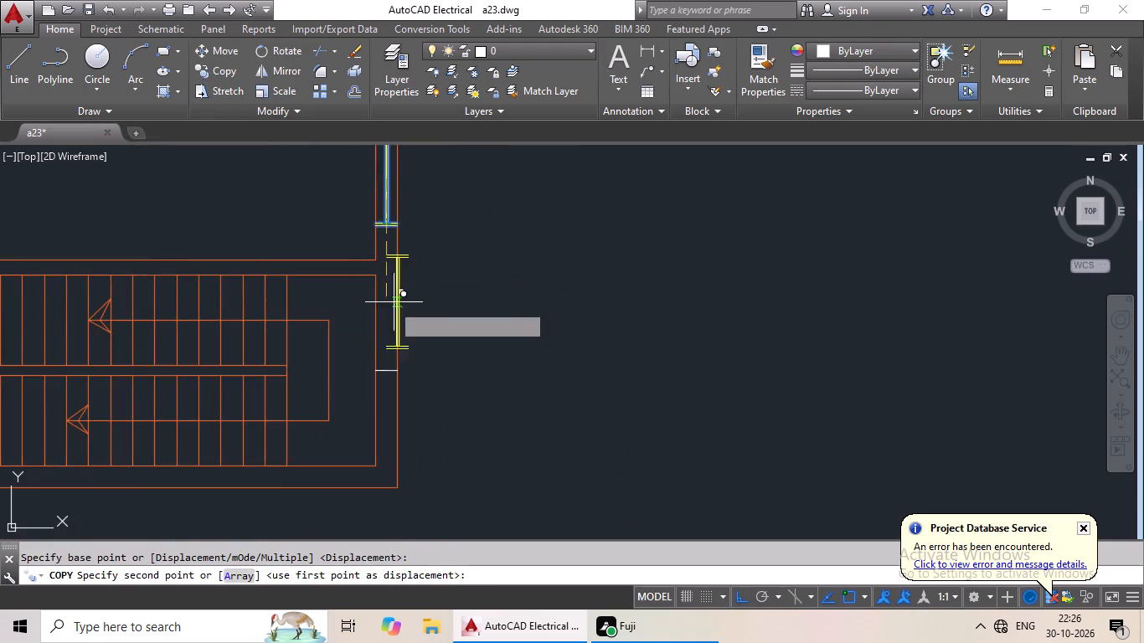
scroll(386, 367, "up", 4)
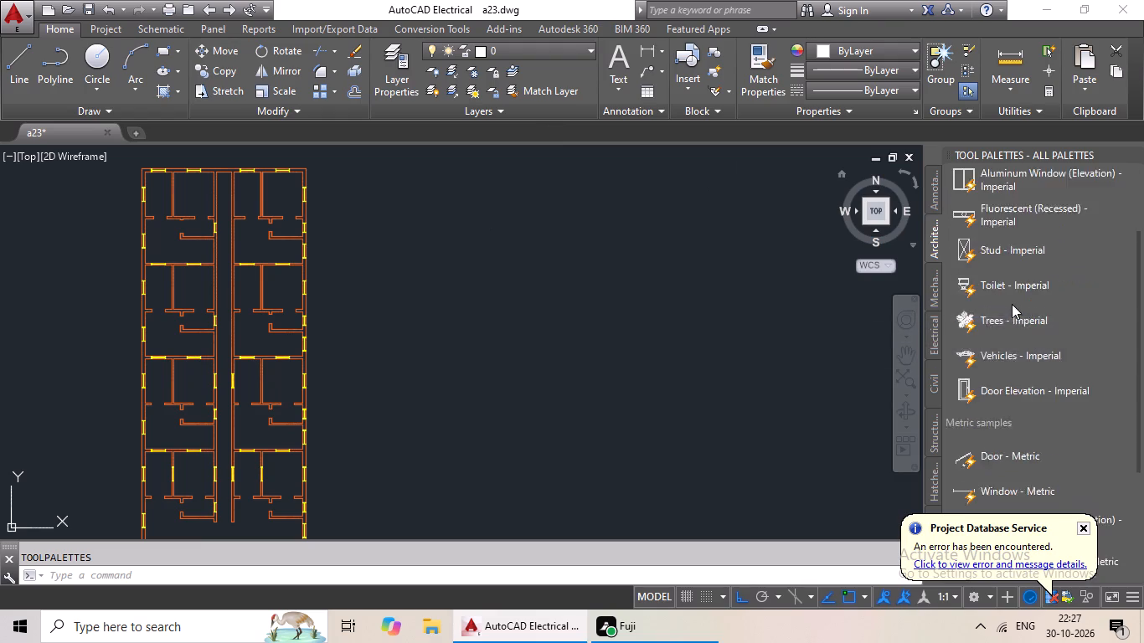
Insert four Door - Metric blocks from the architectural tool palette in the empty space beside the floor plan, and close the palette.
scroll(1012, 304, "down", 2)
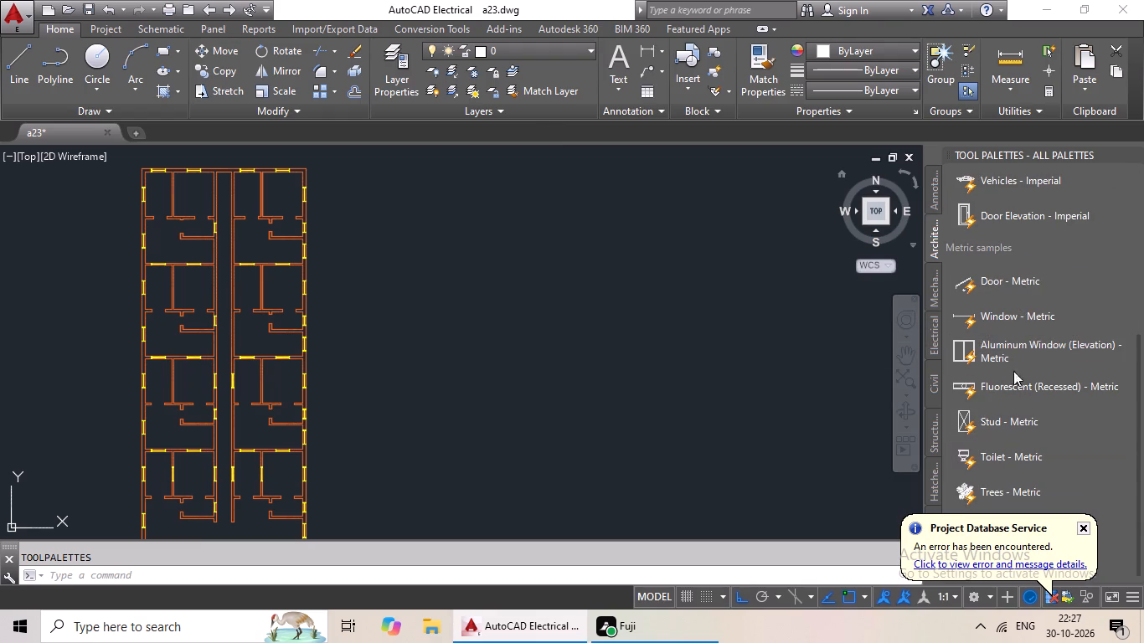
double_click(1018, 280)
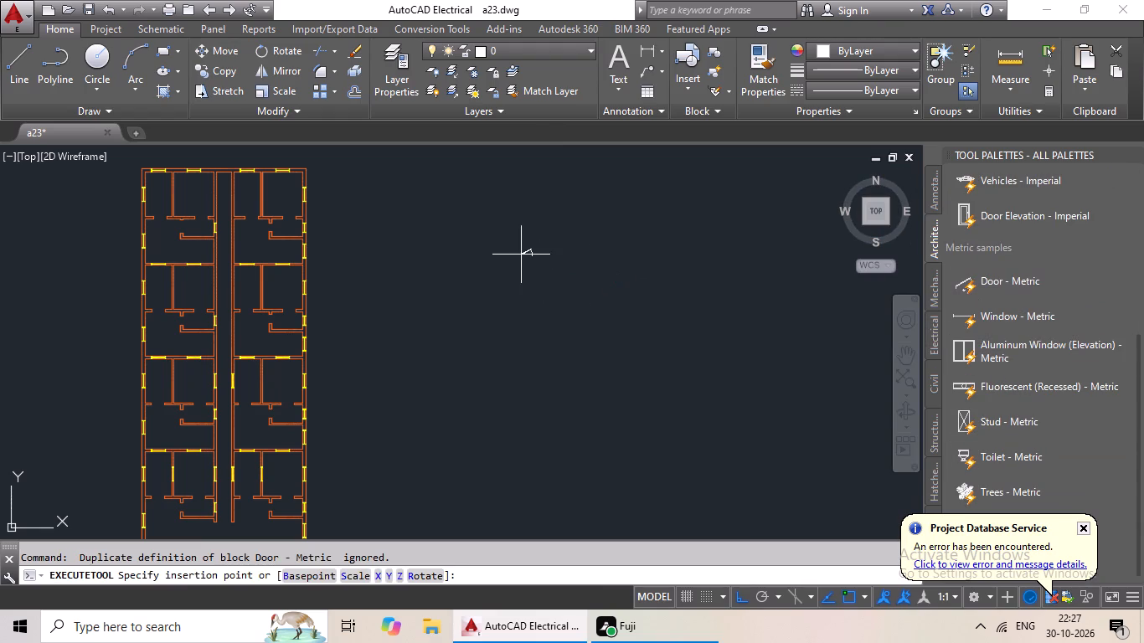
left_click(521, 255)
double_click(990, 276)
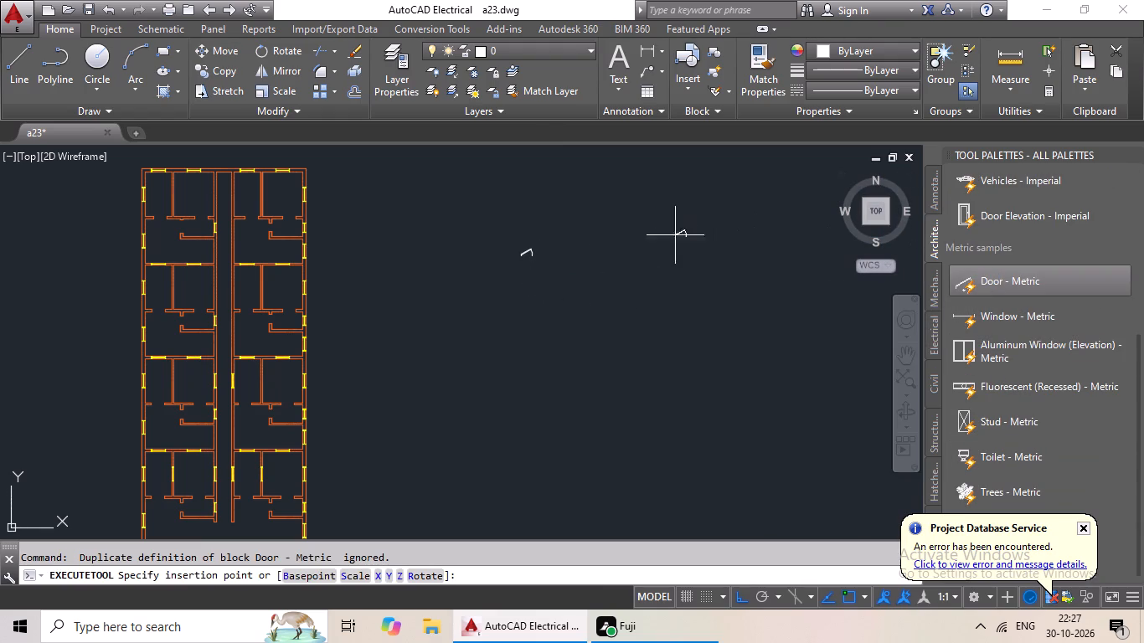
left_click(651, 255)
double_click(1007, 275)
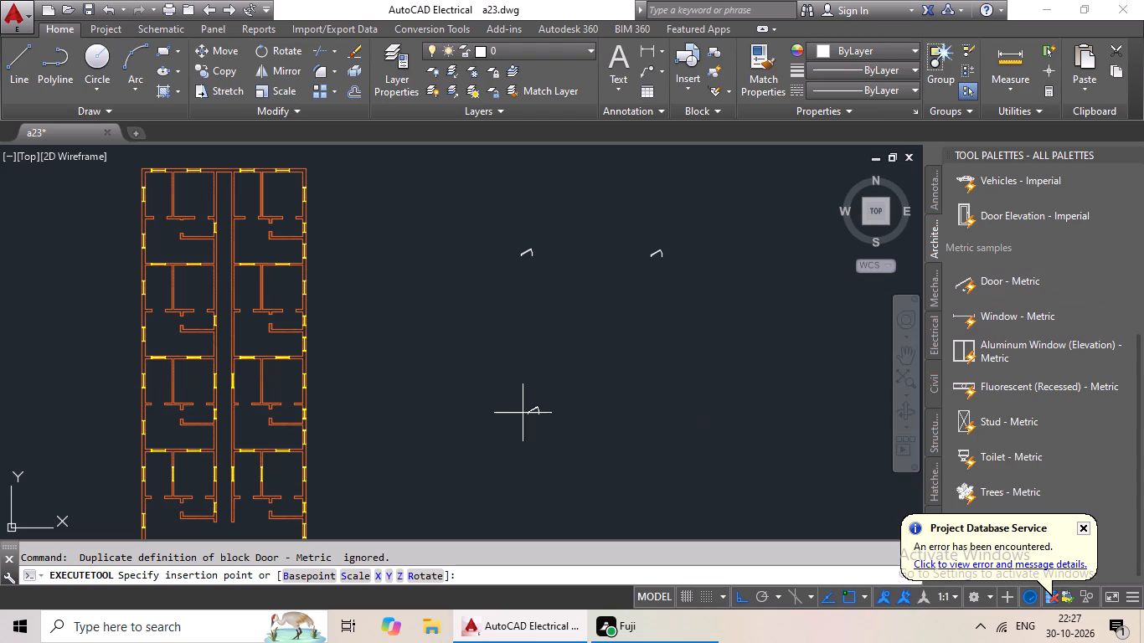
left_click(513, 381)
double_click(1031, 290)
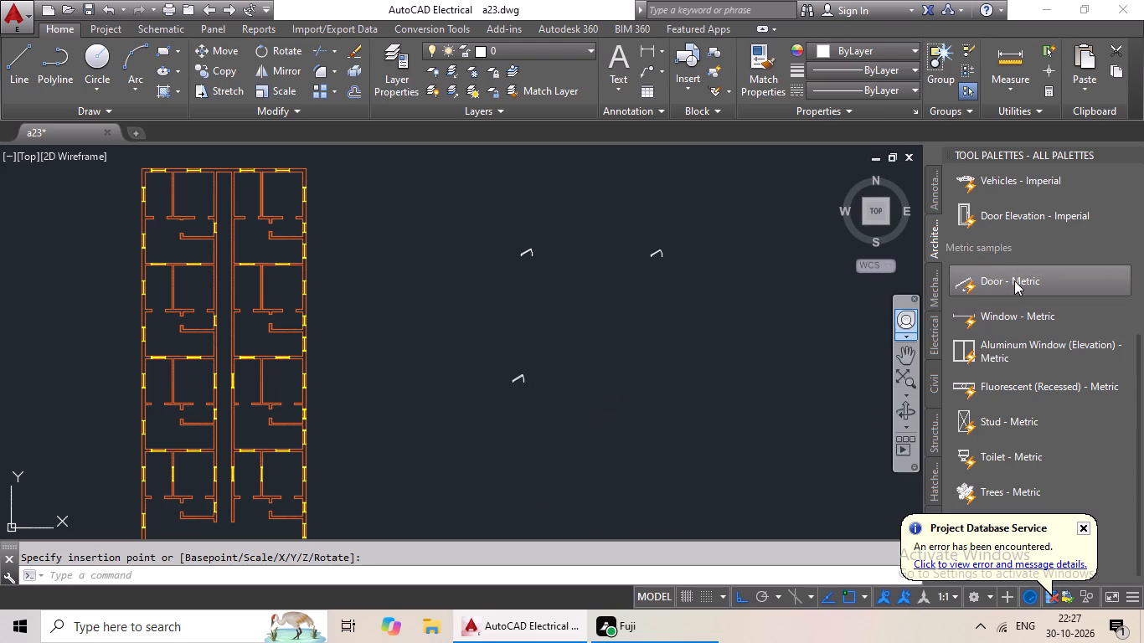
left_click(1014, 280)
left_click_drag(1014, 280, 1004, 286)
left_click(587, 388)
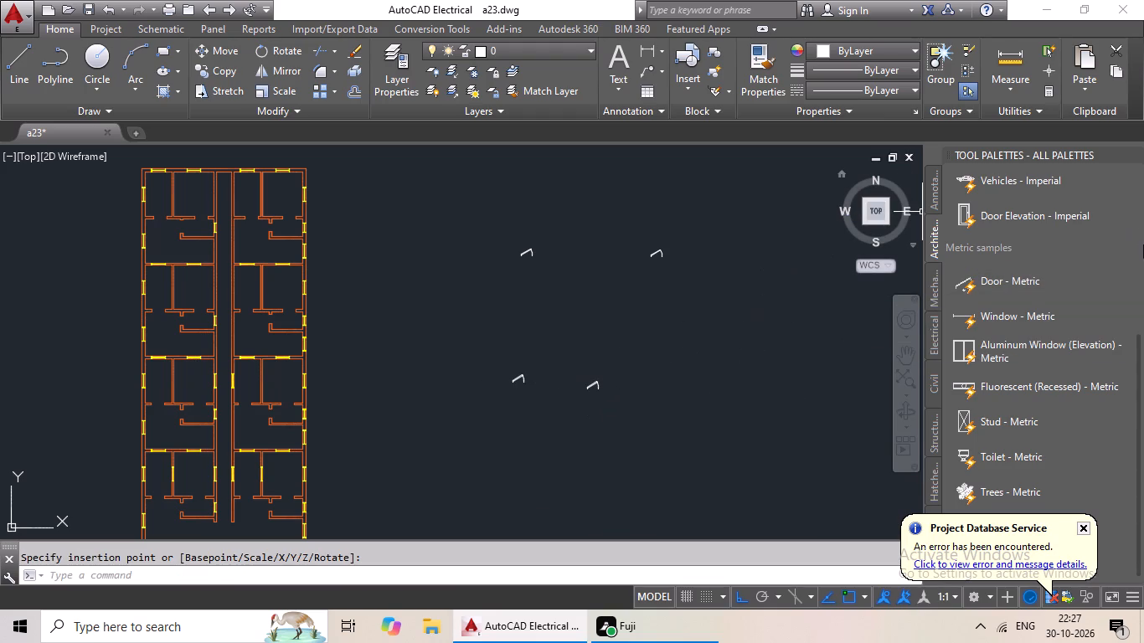
left_click(1133, 150)
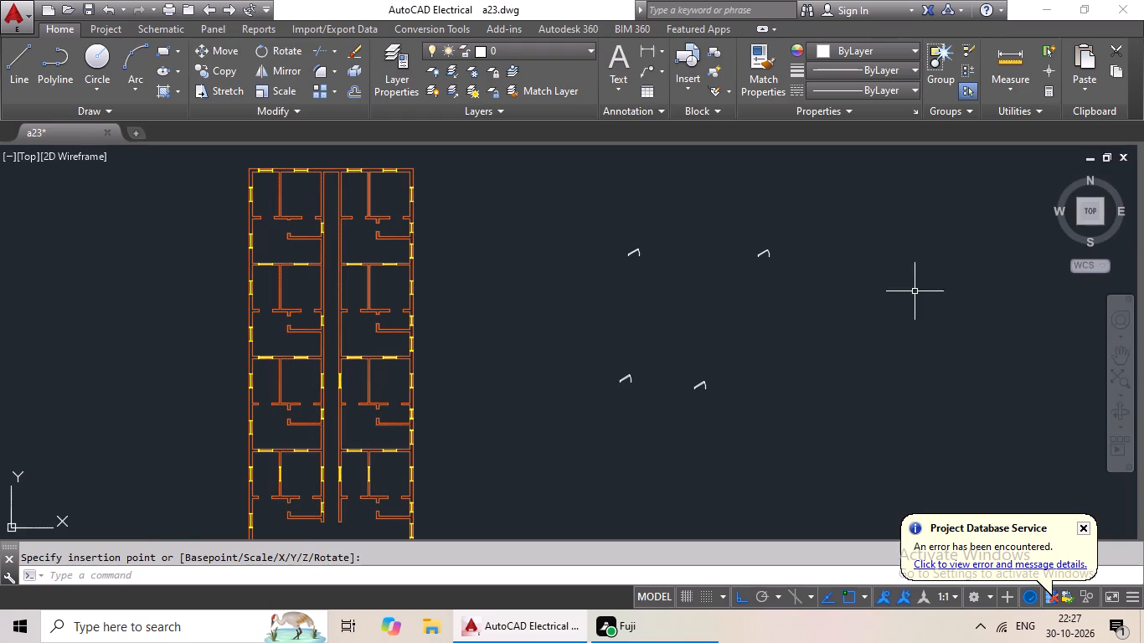
scroll(640, 229, "up", 2)
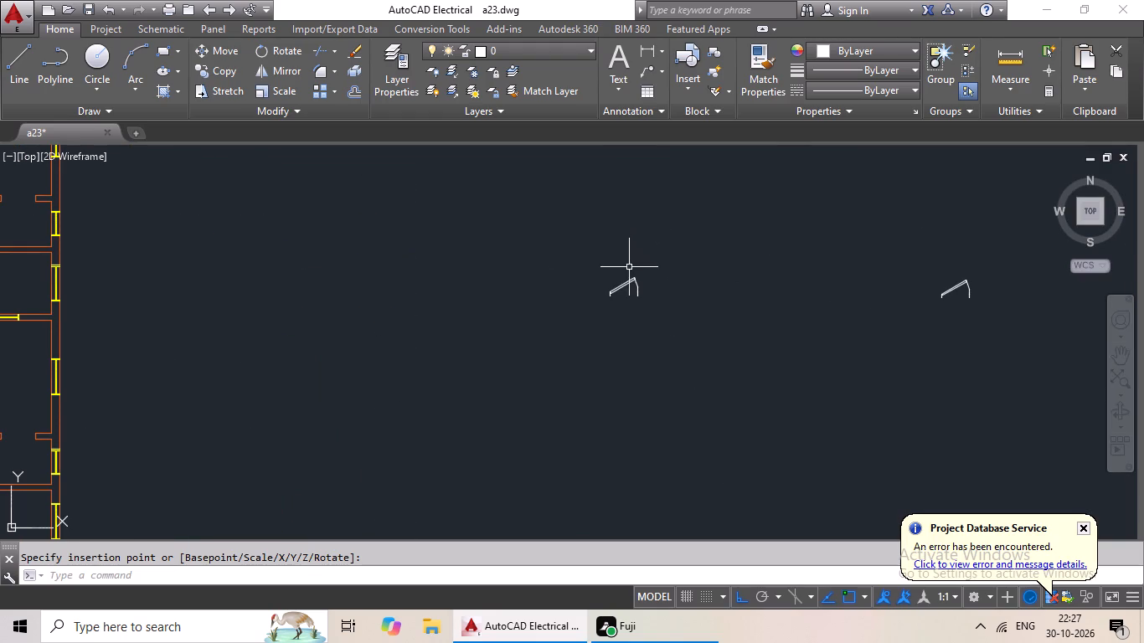
Set one of the spare door blocks beside the floor plan to the Open 90º state.
left_click(638, 285)
left_click(605, 275)
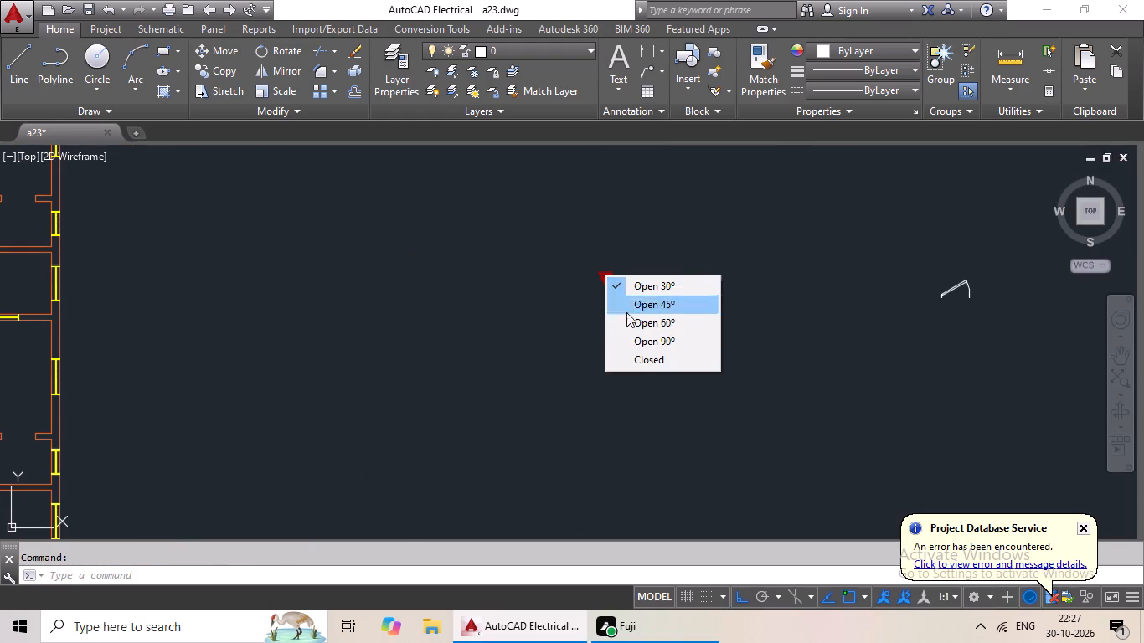
left_click(636, 332)
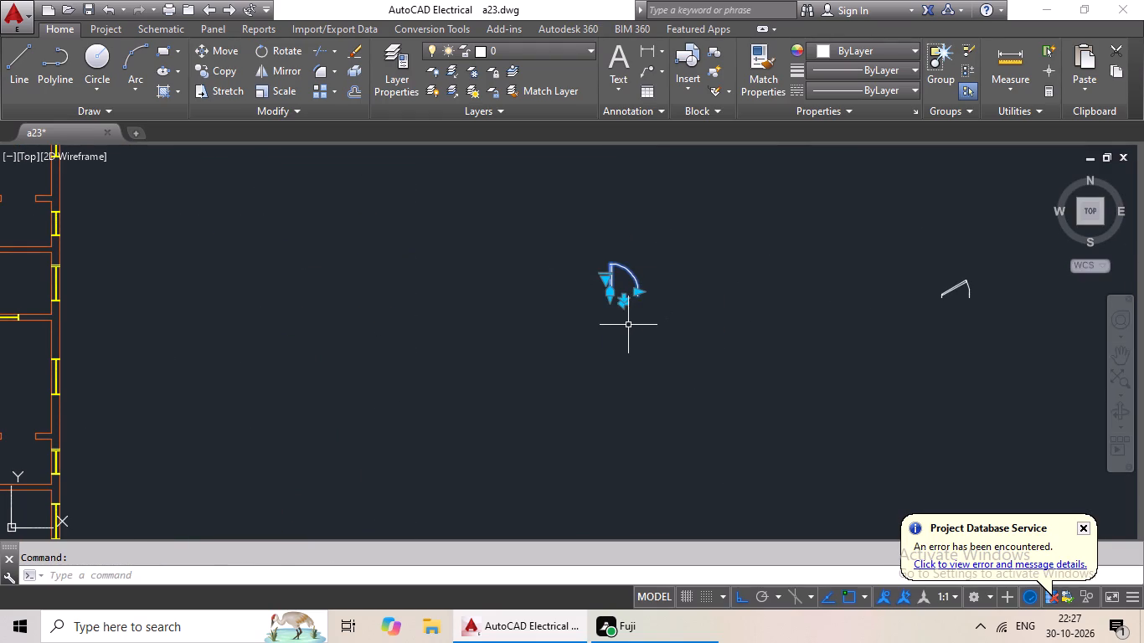
Copy the 90º door and paste it at the wall-end midpoint of the first room's door opening in the top-left unit.
key("ctrl+c")
key("ctrl+v")
scroll(586, 334, "down", 2)
middle_click_drag(552, 334, 636, 349)
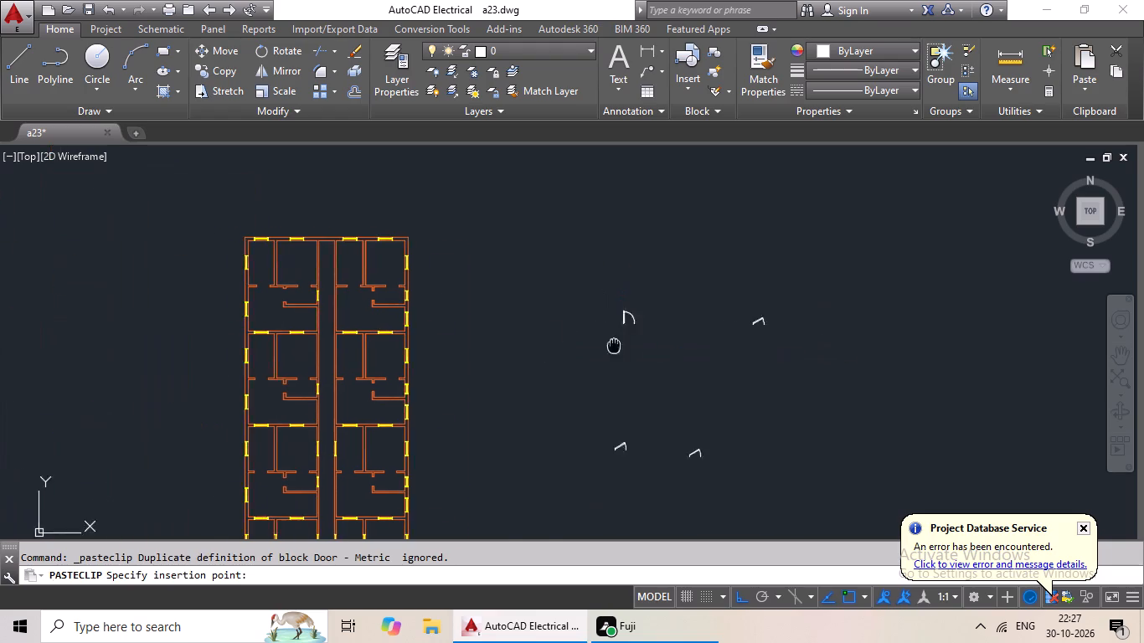
middle_click_drag(636, 349, 723, 349)
scroll(415, 290, "up", 4)
scroll(334, 301, "up", 2)
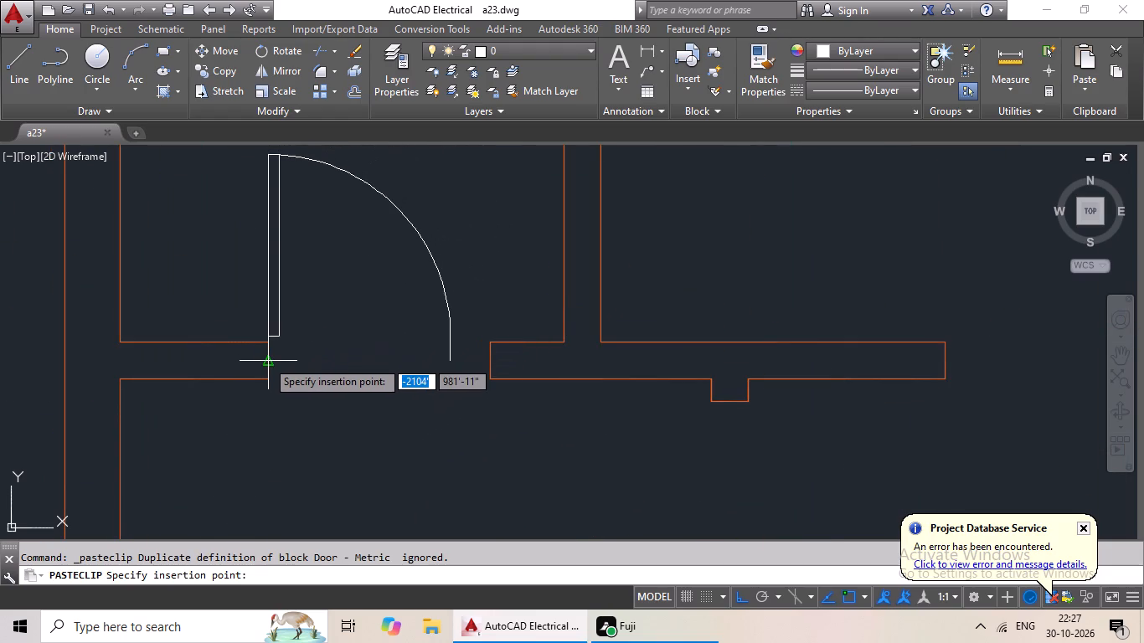
left_click(266, 360)
Scale the pasted door by reference from its hinge point, using its width, so it reaches the opposite wall end.
left_click(270, 360)
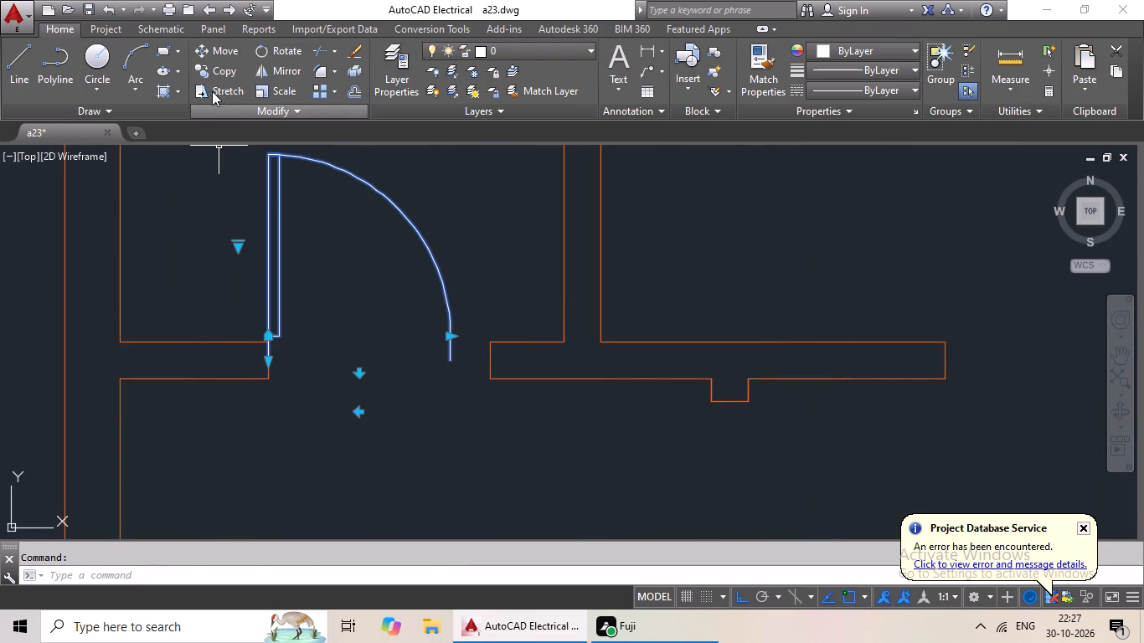
left_click(275, 84)
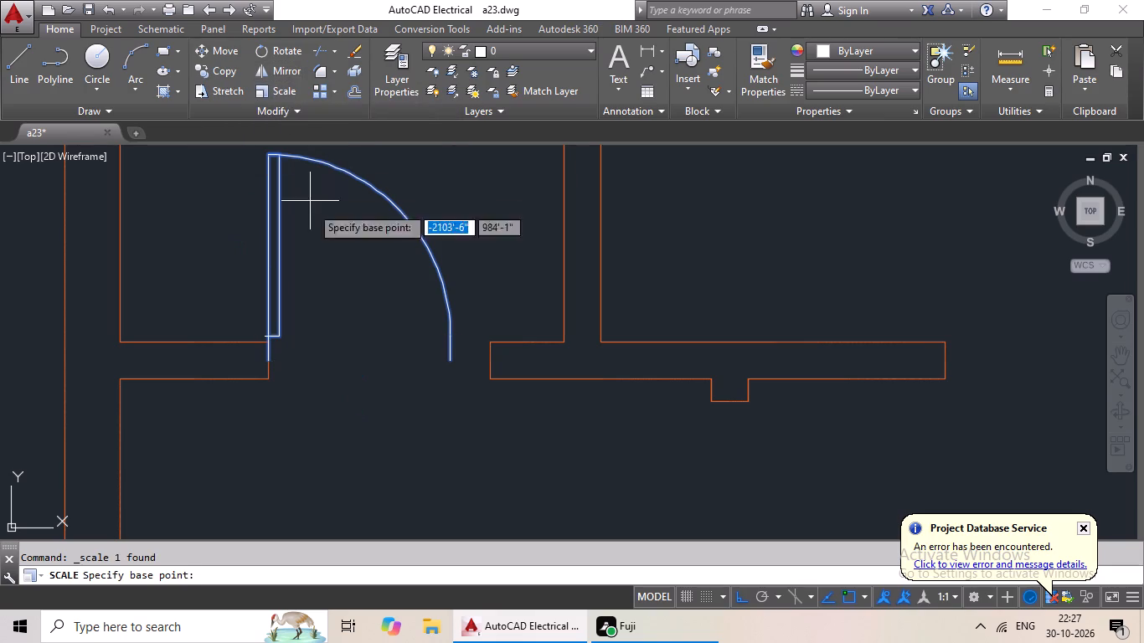
left_click(271, 362)
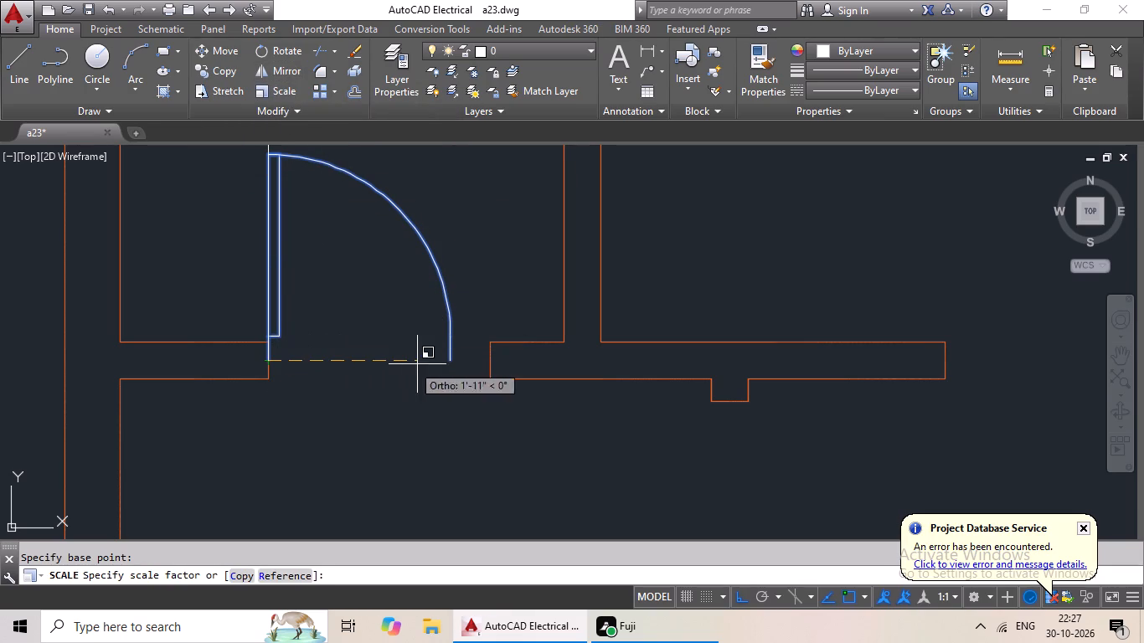
left_click(281, 571)
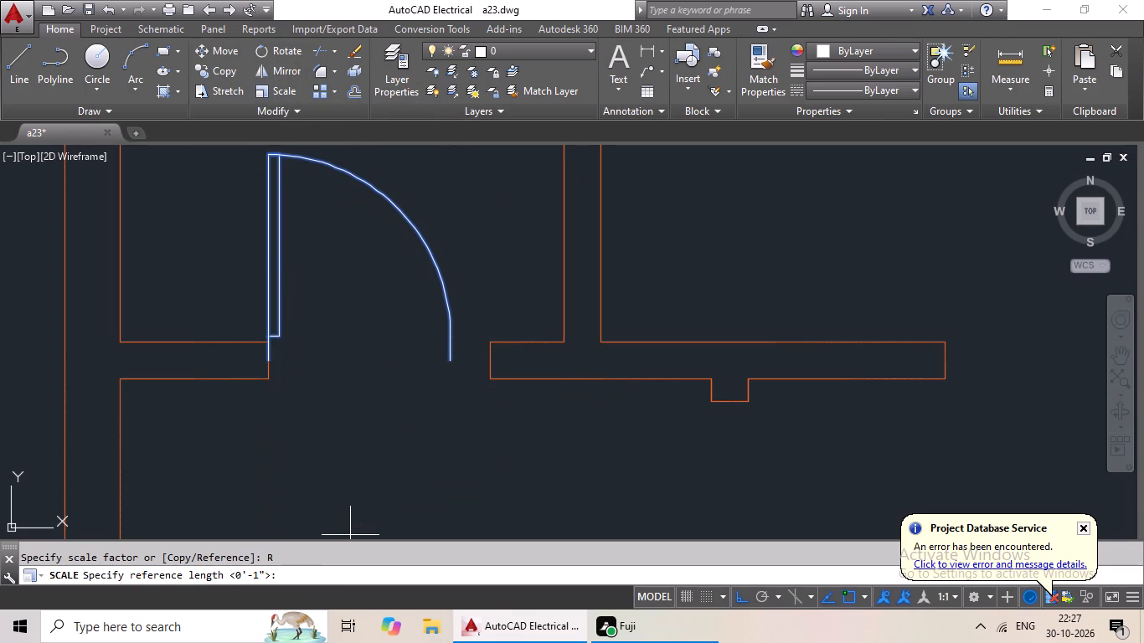
left_click(265, 358)
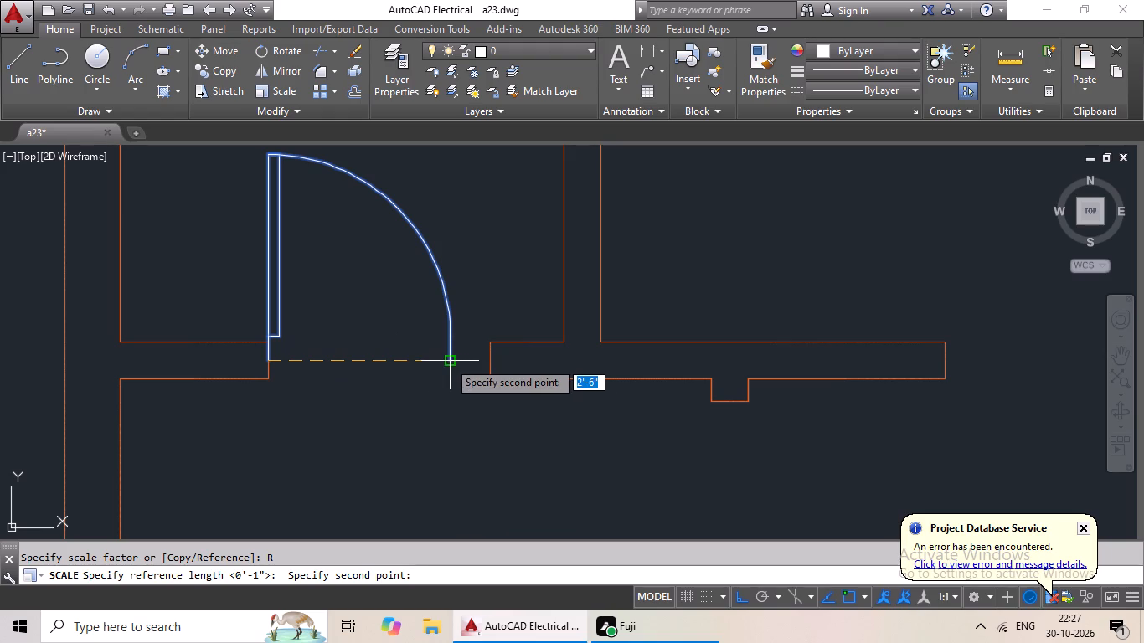
left_click(449, 360)
left_click(492, 363)
Copy the spare 90º door again and paste it at the wall end of the top-left unit's second room opening.
scroll(530, 358, "down", 4)
scroll(709, 369, "down", 2)
middle_click_drag(760, 358, 422, 298)
middle_click_drag(673, 348, 642, 342)
scroll(645, 342, "up", 2)
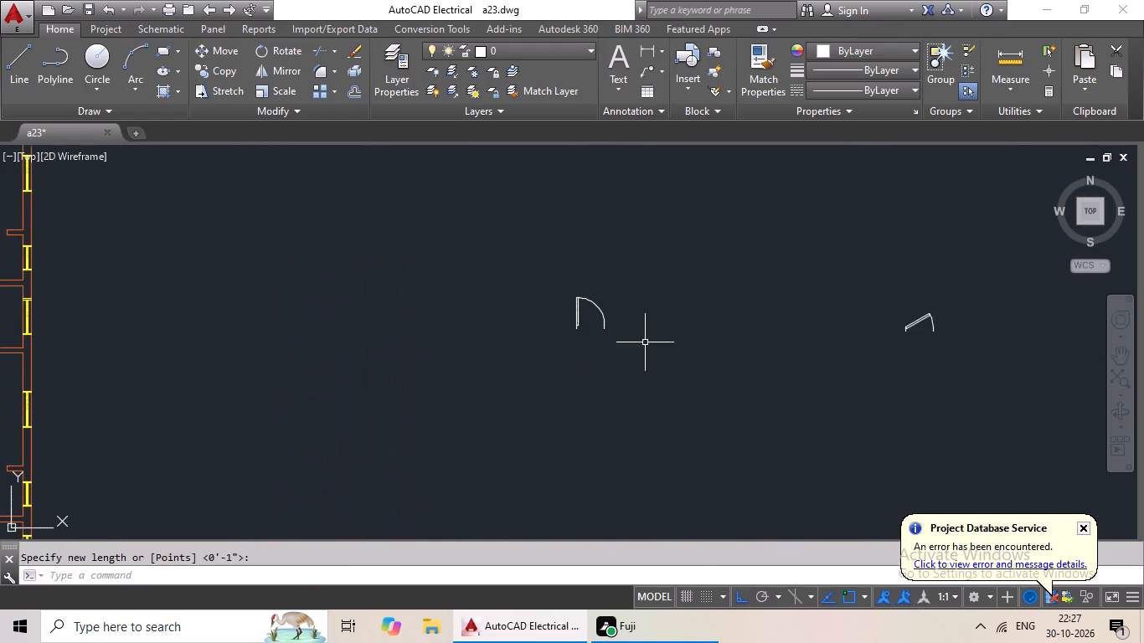
left_click(598, 313)
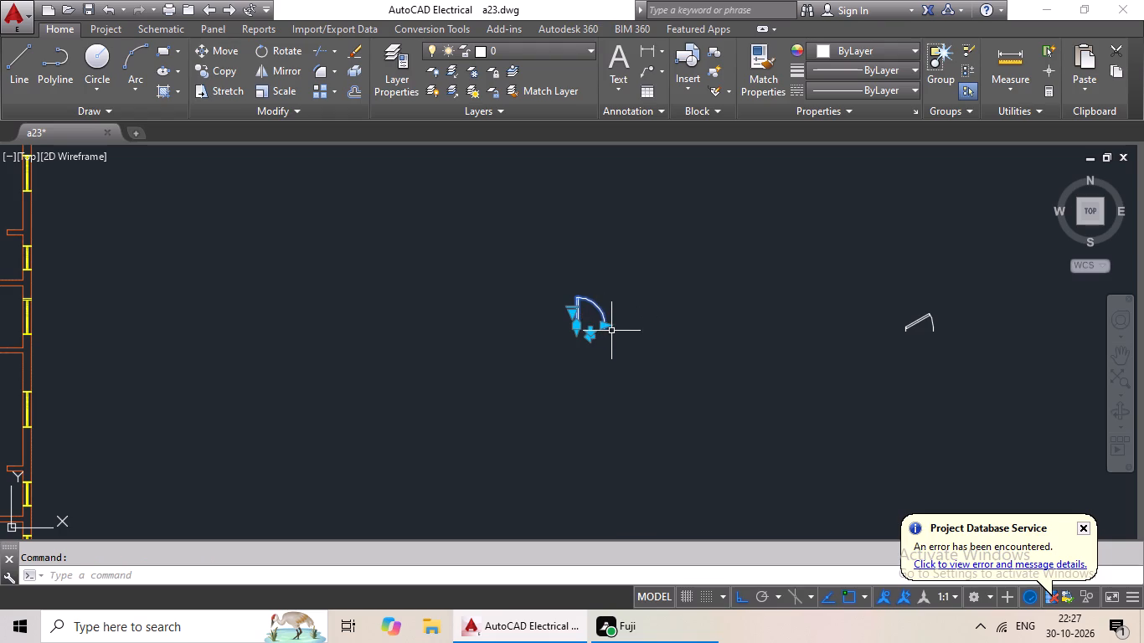
key("ctrl+c")
key("ctrl+v")
scroll(526, 340, "down", 2, "ctrl")
middle_click_drag(570, 336, 837, 333)
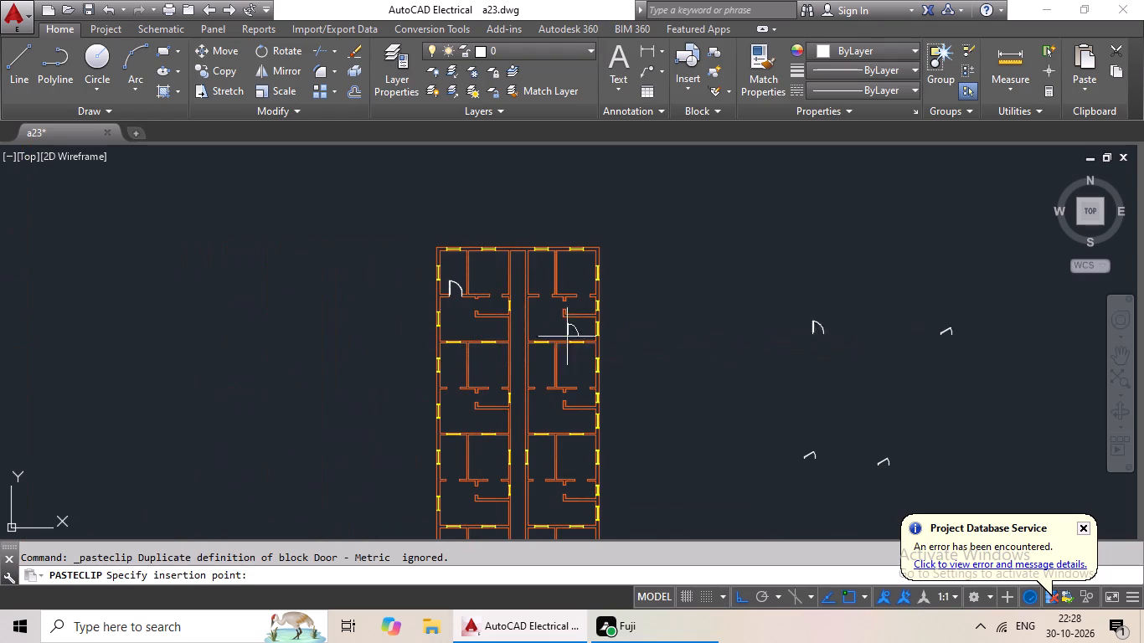
scroll(509, 289, "up", 3)
scroll(412, 315, "up", 3)
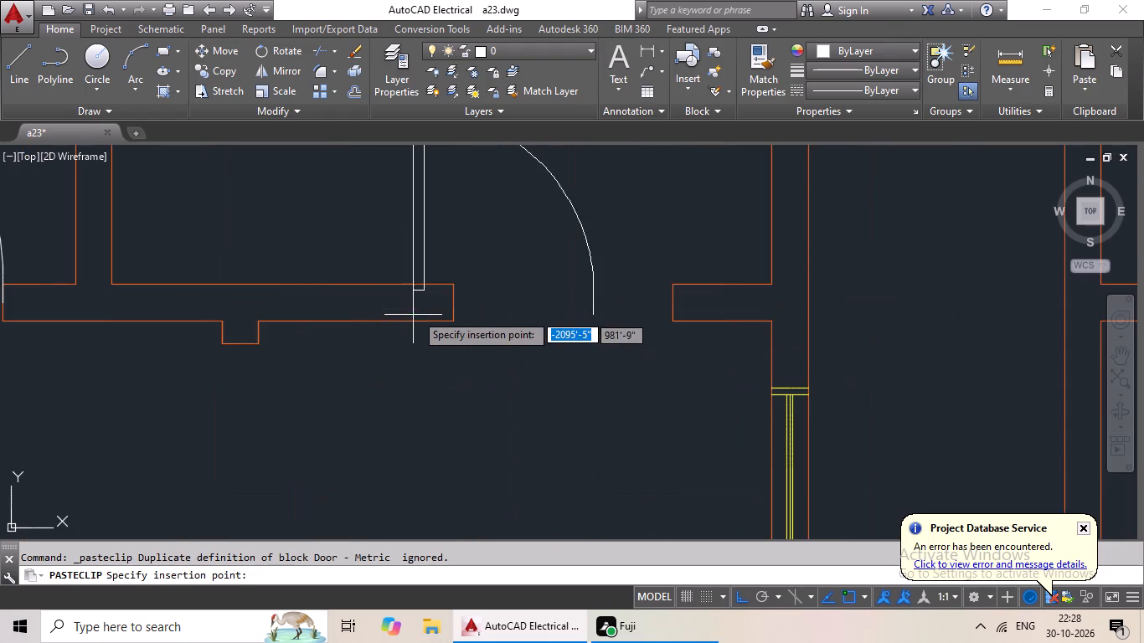
left_click(456, 300)
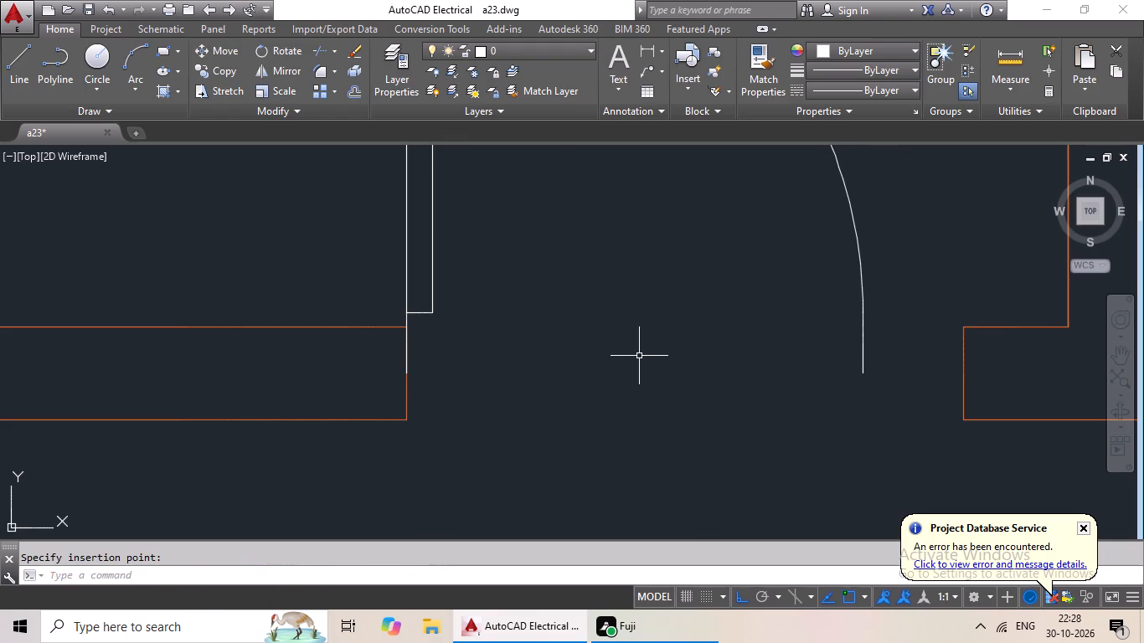
Scale the door in the top-right unit's first room opening by reference from its hinge point to a 3'-0" width spanning the opening.
left_click(415, 314)
left_click(285, 89)
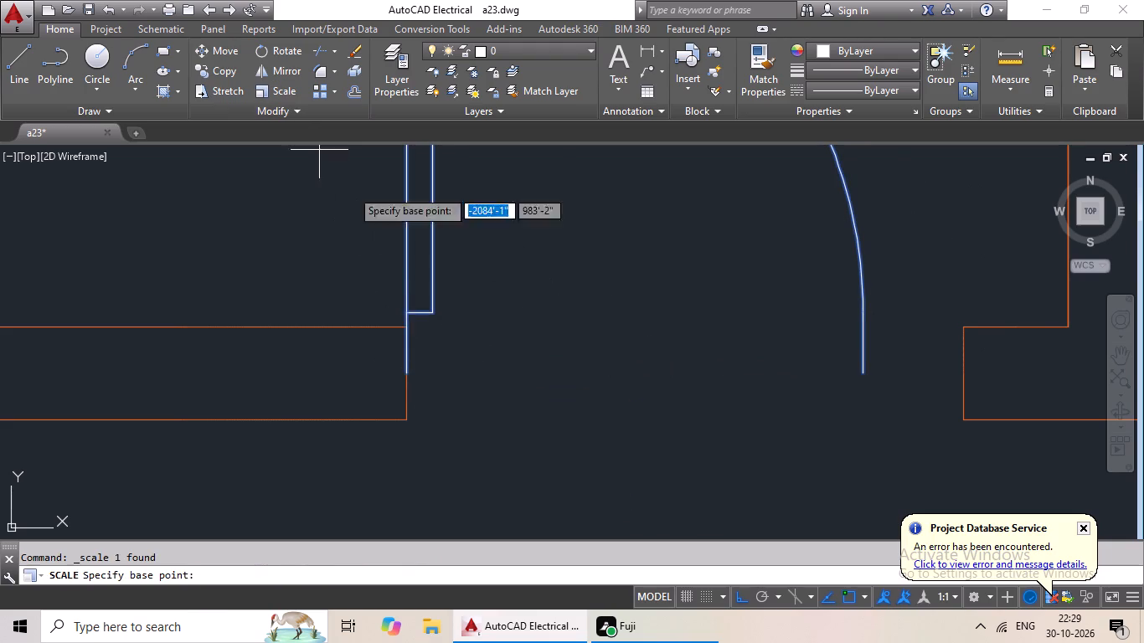
left_click(405, 372)
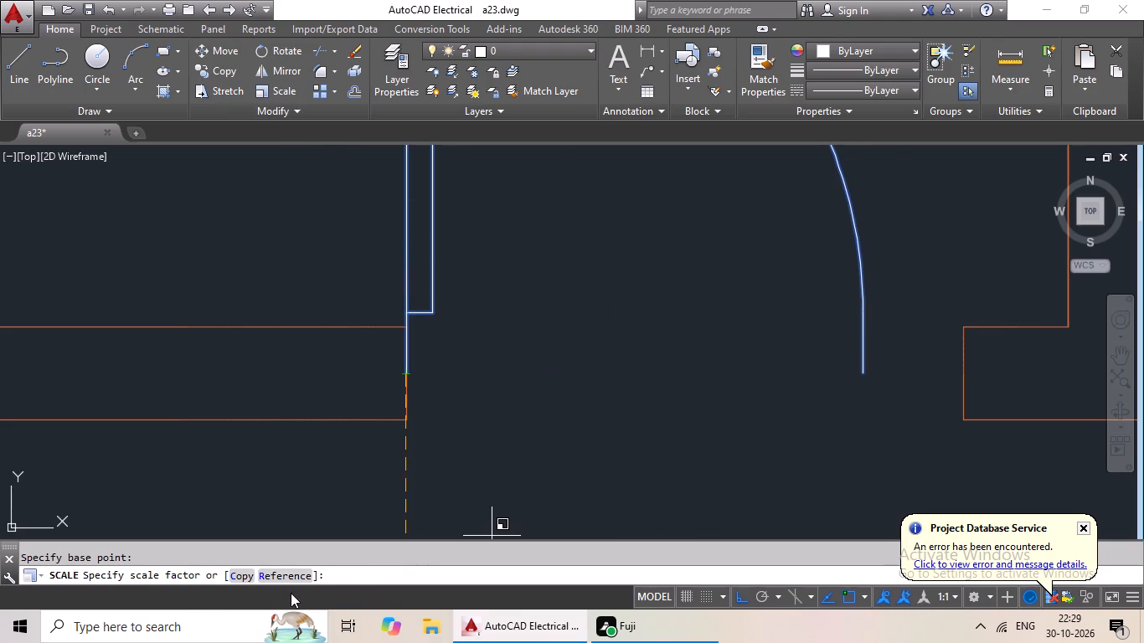
left_click(288, 582)
left_click(402, 373)
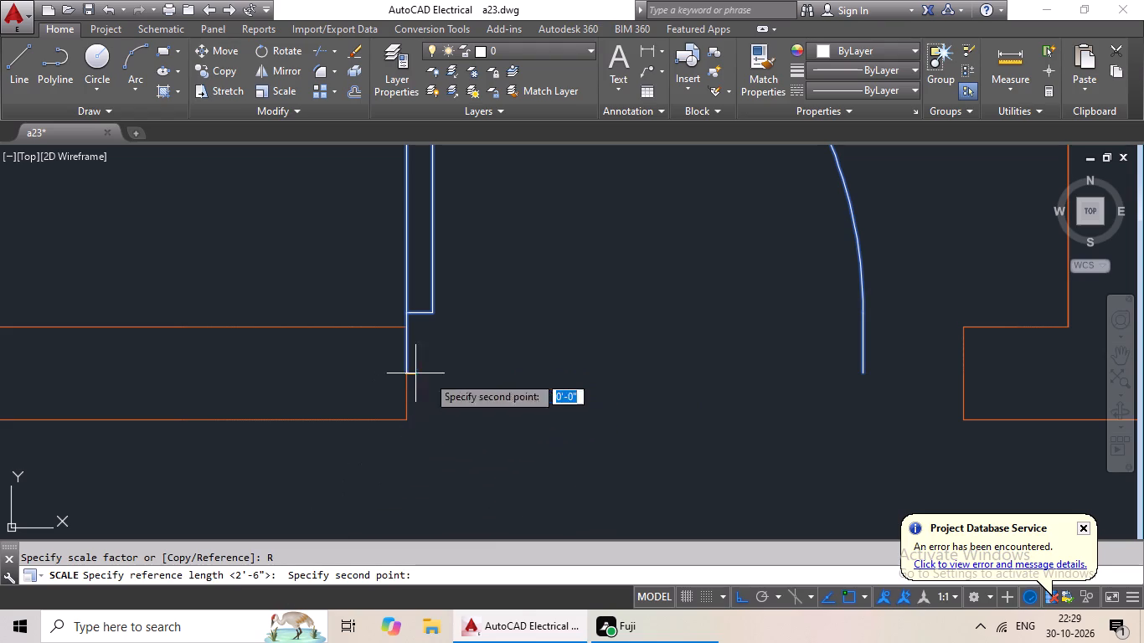
middle_click_drag(594, 385, 415, 455)
left_click(683, 443)
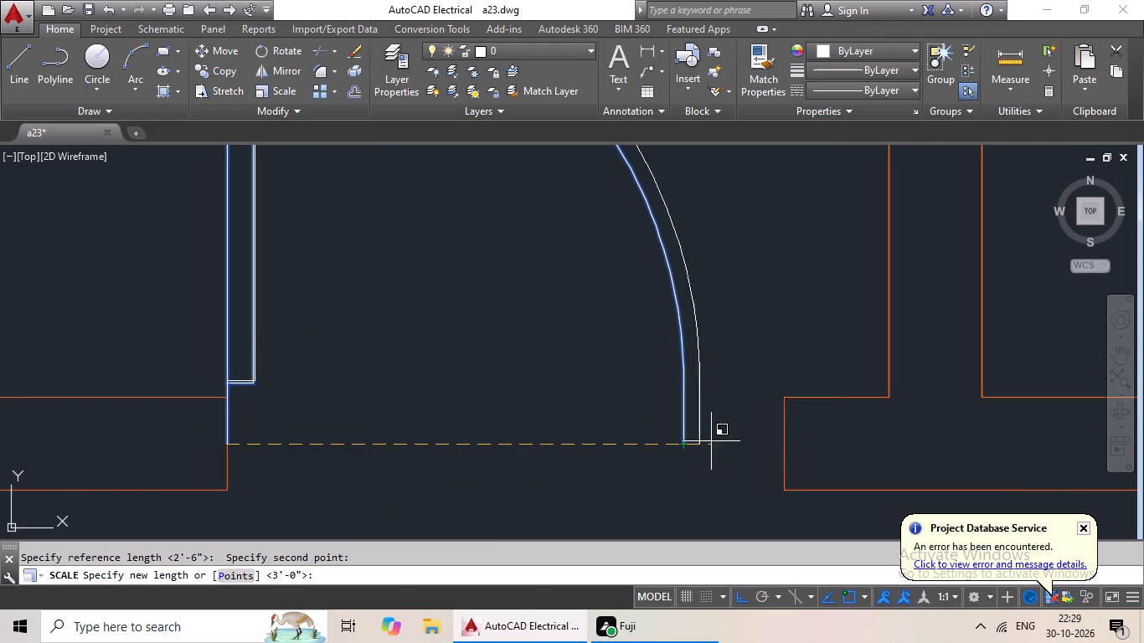
left_click(780, 449)
Paste another 90º door at the wall-end midpoint of the top-right unit's second room opening.
scroll(824, 440, "down", 4)
middle_click_drag(809, 450, 621, 413)
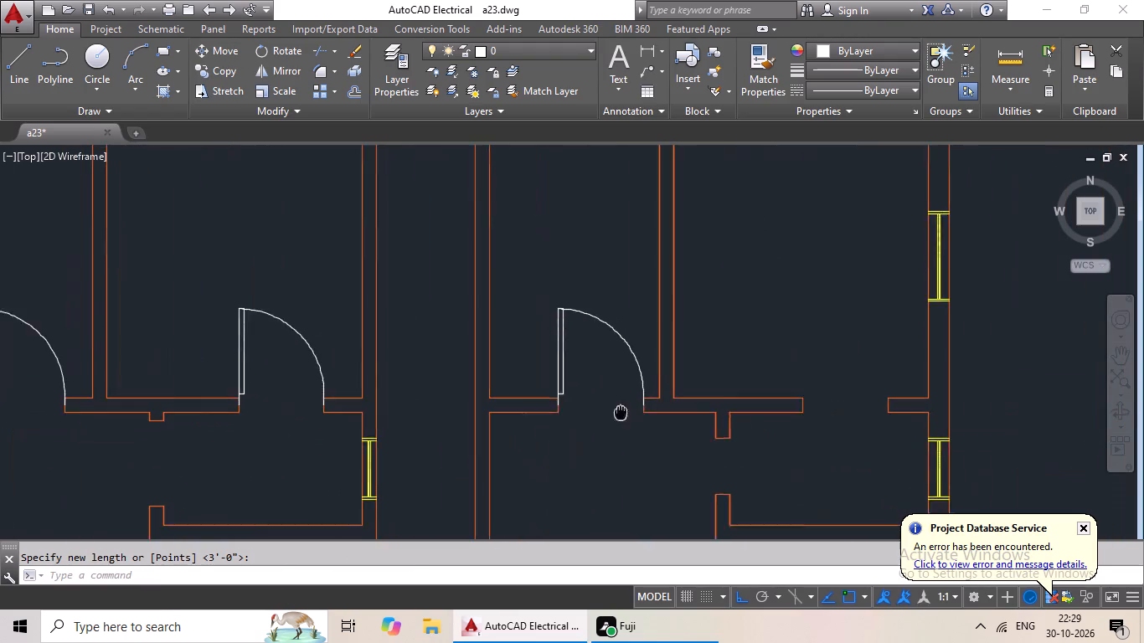
scroll(604, 407, "down", 1)
middle_click_drag(605, 414, 664, 369)
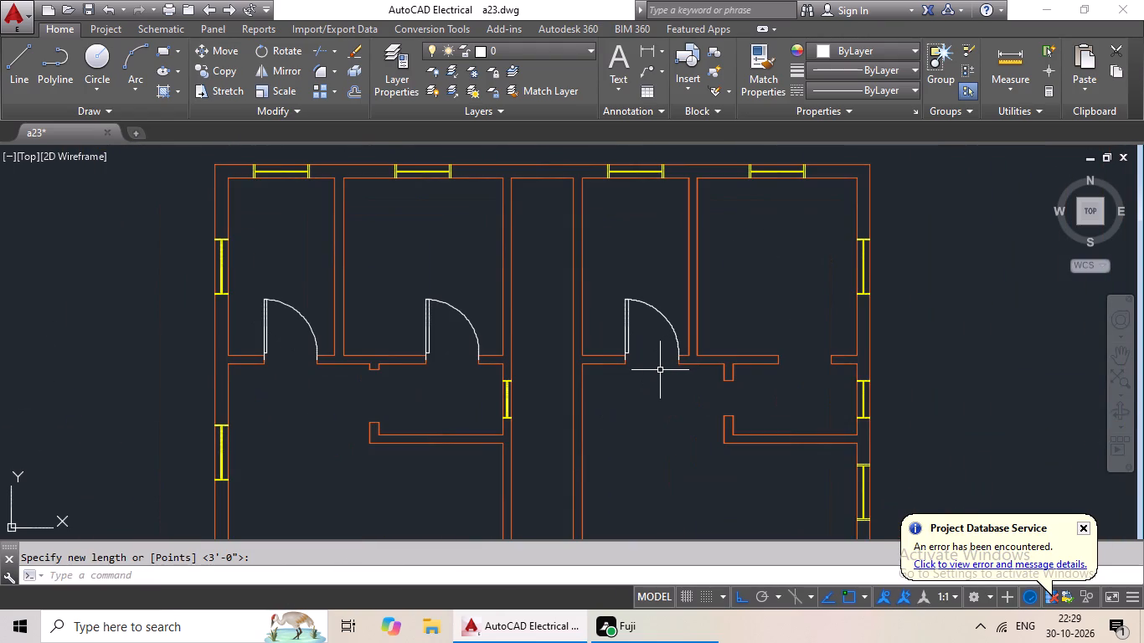
key("ctrl+v")
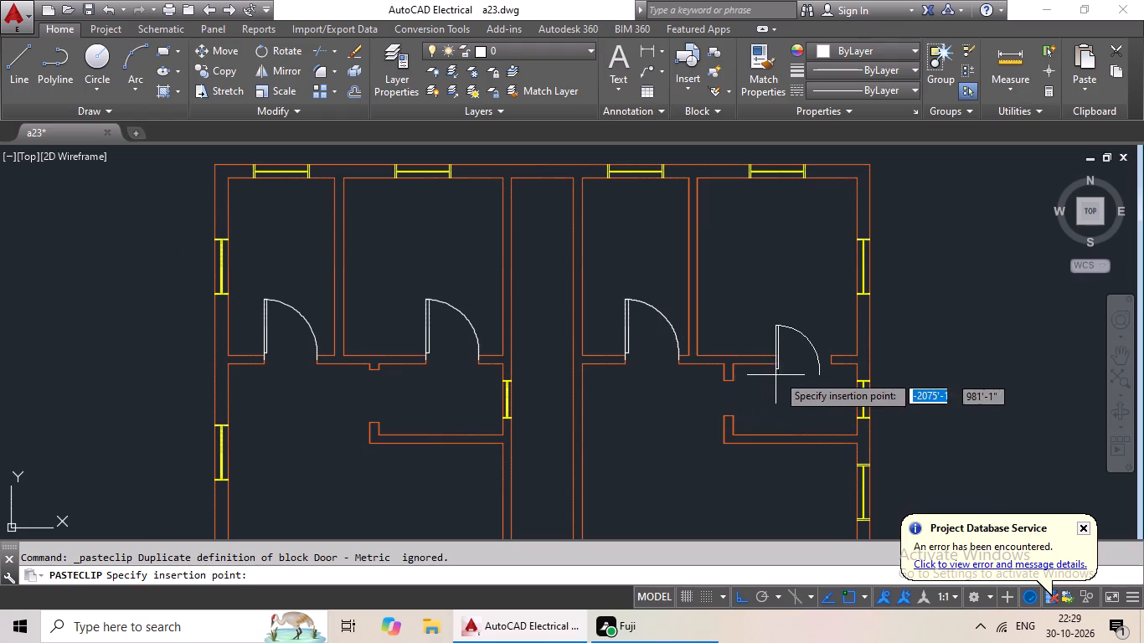
scroll(798, 361, "up", 6)
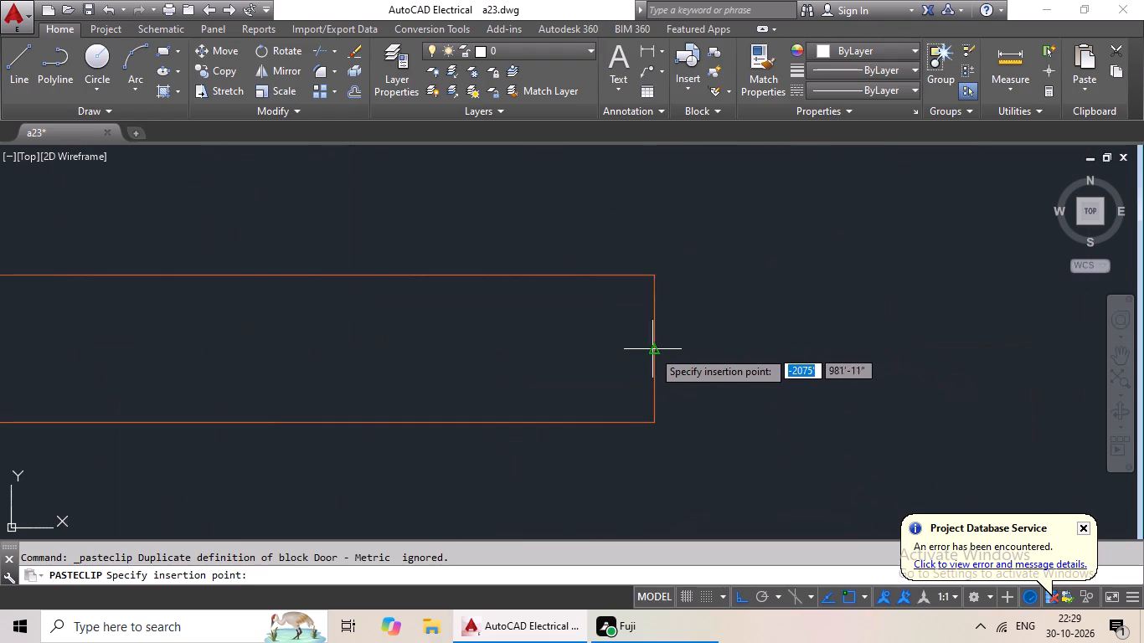
left_click(652, 352)
Scale the door in the top-right unit's second room opening by reference, from its hinge point to the opposite wall end.
scroll(734, 343, "down", 3)
middle_click_drag(745, 346, 642, 368)
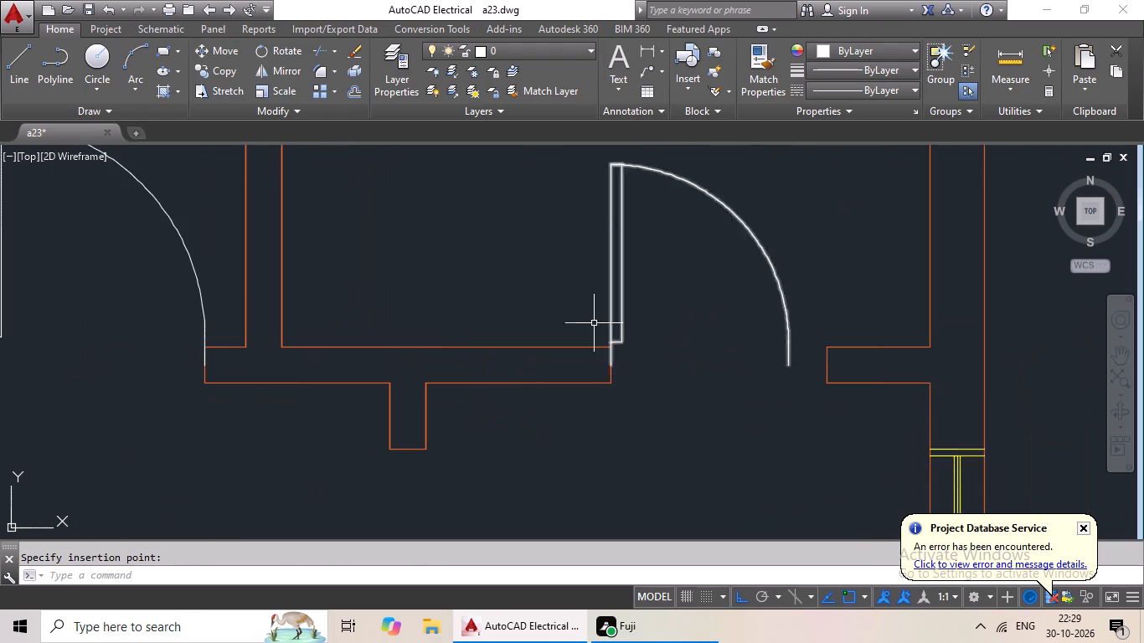
left_click(611, 309)
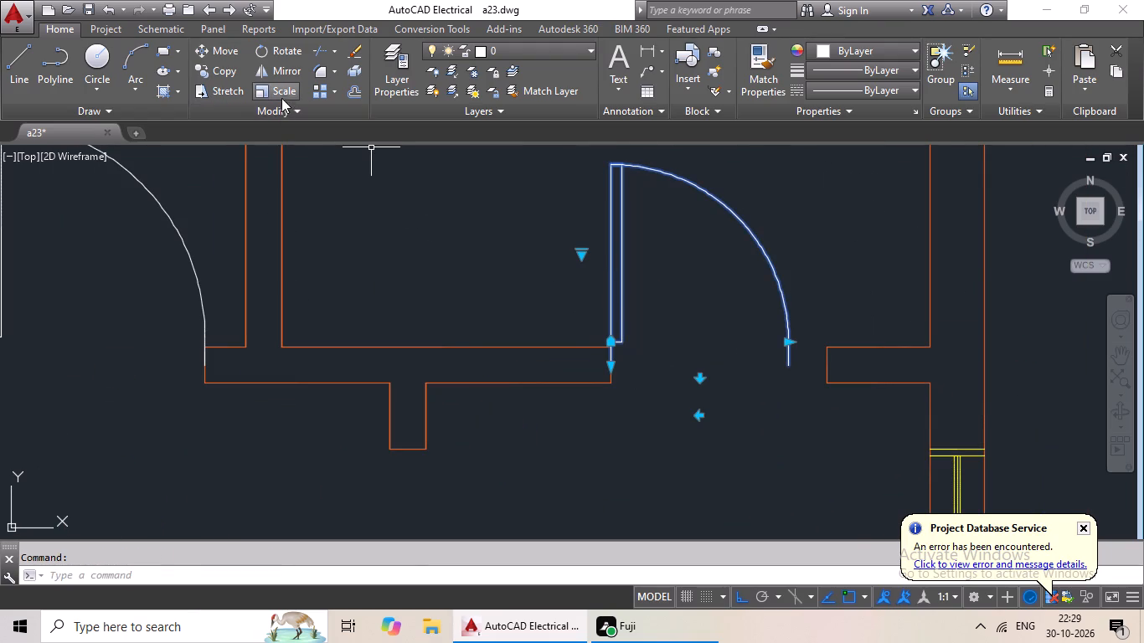
left_click(281, 93)
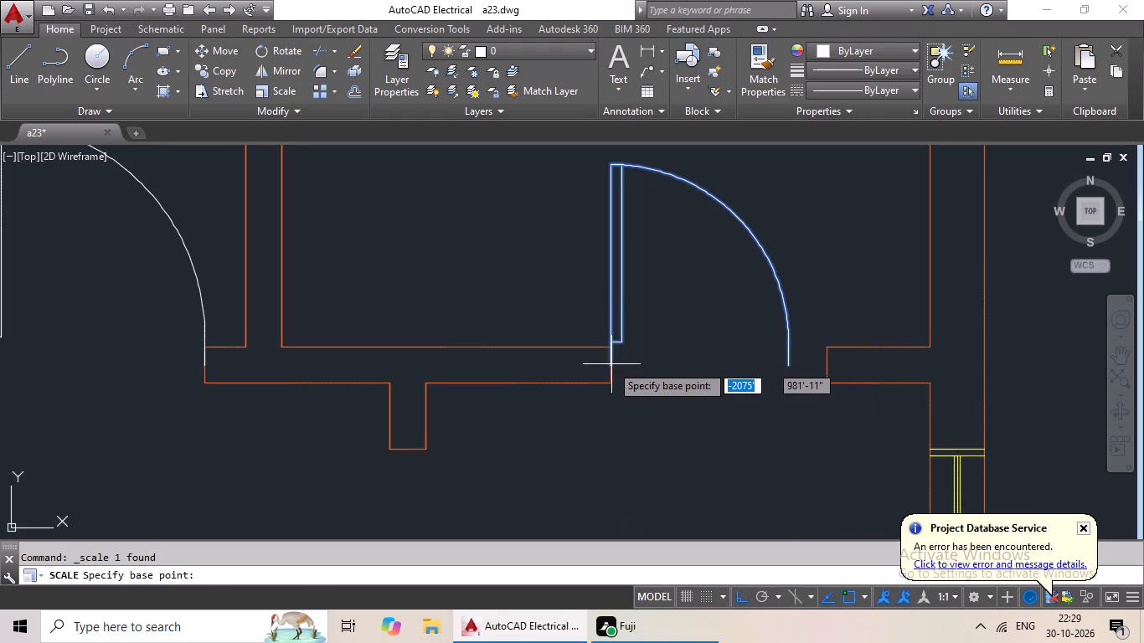
left_click(611, 364)
left_click(291, 578)
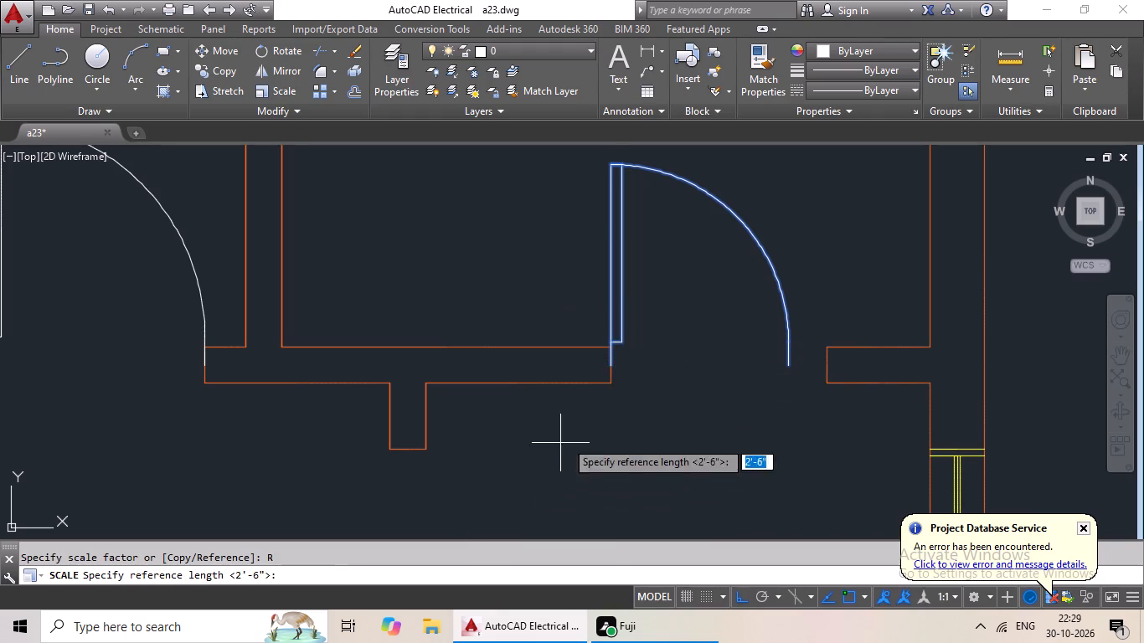
left_click(608, 363)
left_click(791, 367)
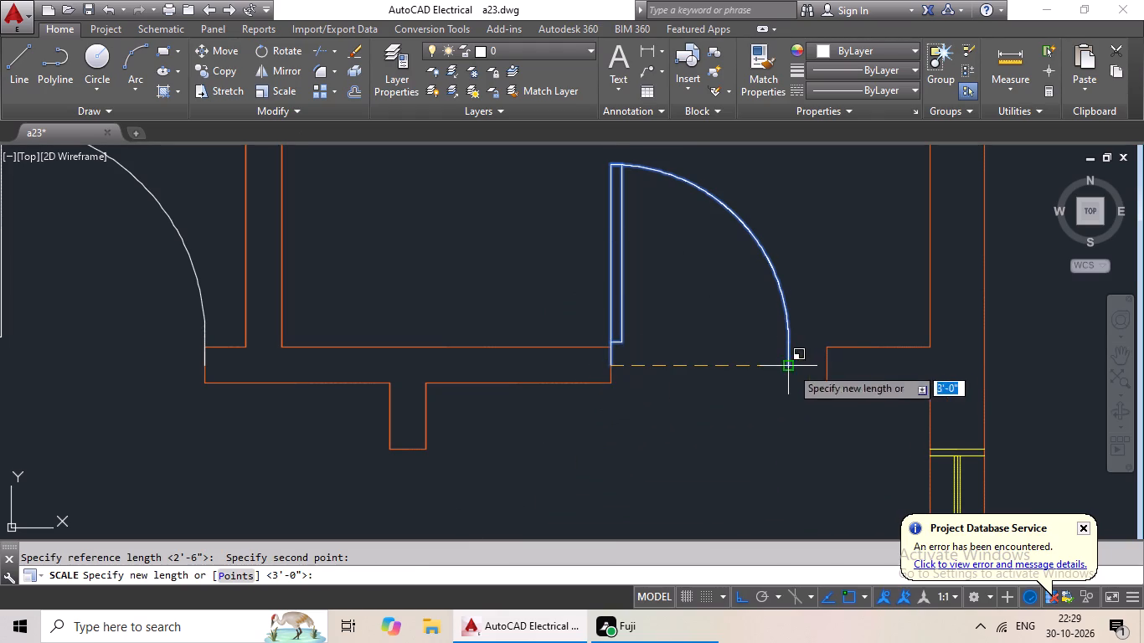
left_click(832, 364)
Rotate the spare 90º door beside the floor plan, using its hinge end as the base point.
scroll(837, 361, "down", 4)
middle_click_drag(806, 385, 818, 358)
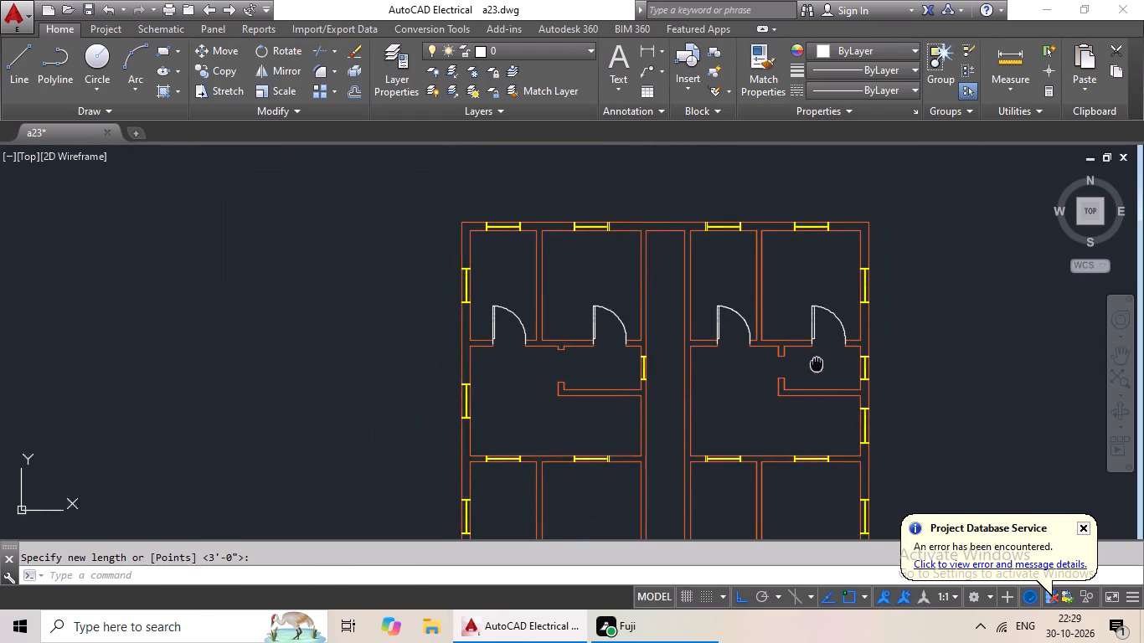
middle_click_drag(818, 358, 820, 310)
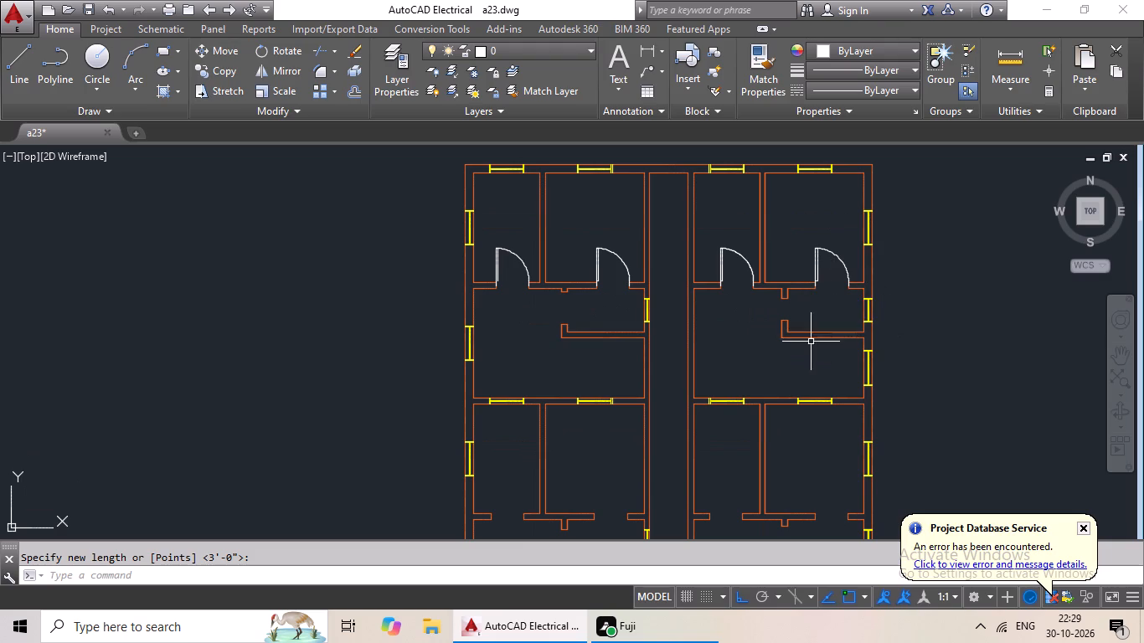
scroll(827, 351, "down", 1)
middle_click_drag(897, 367, 539, 309)
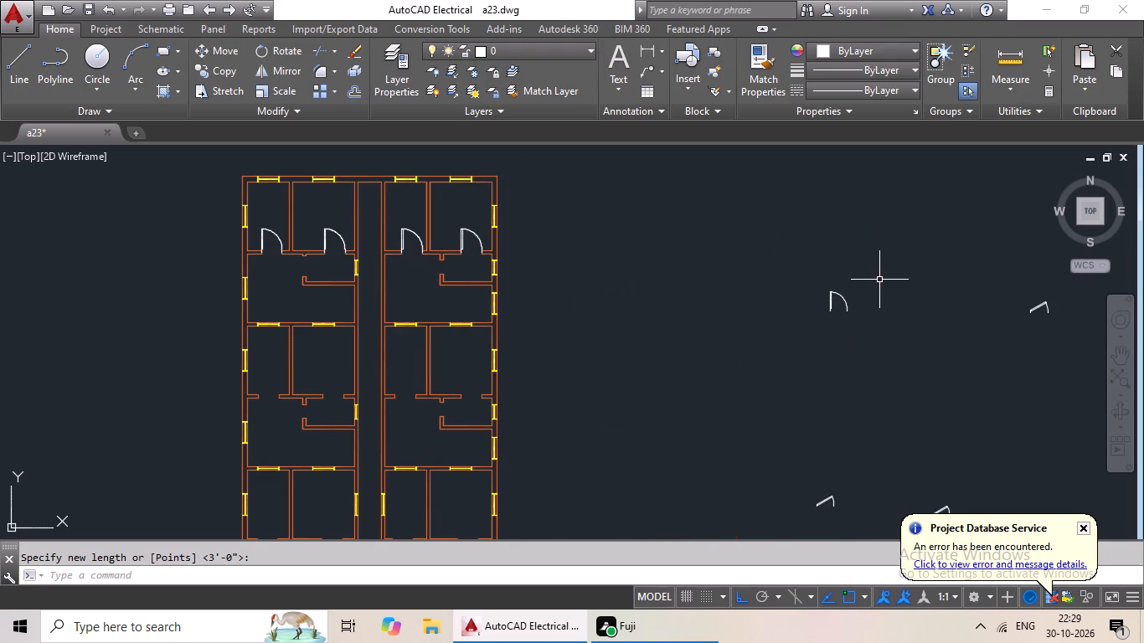
middle_click_drag(849, 269, 591, 319)
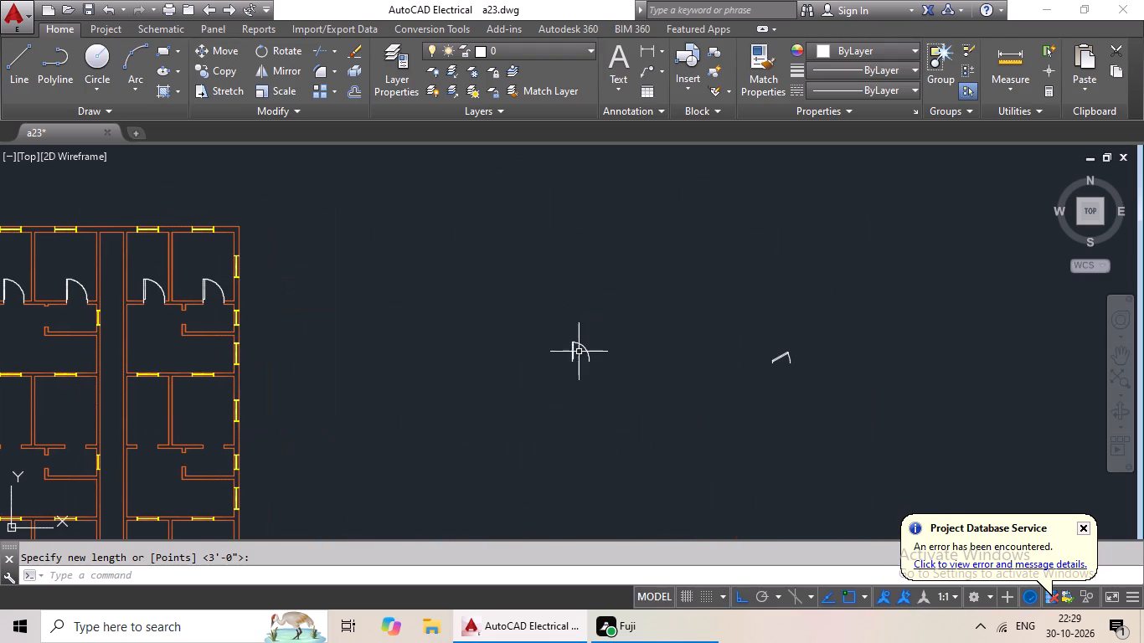
left_click(572, 360)
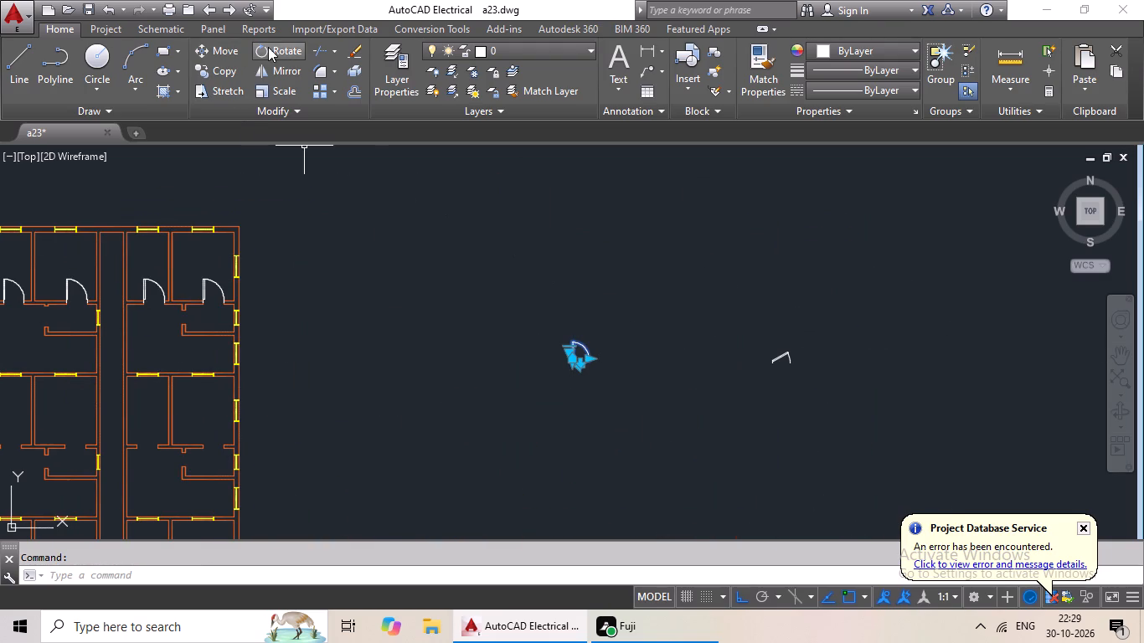
left_click(269, 46)
left_click(565, 360)
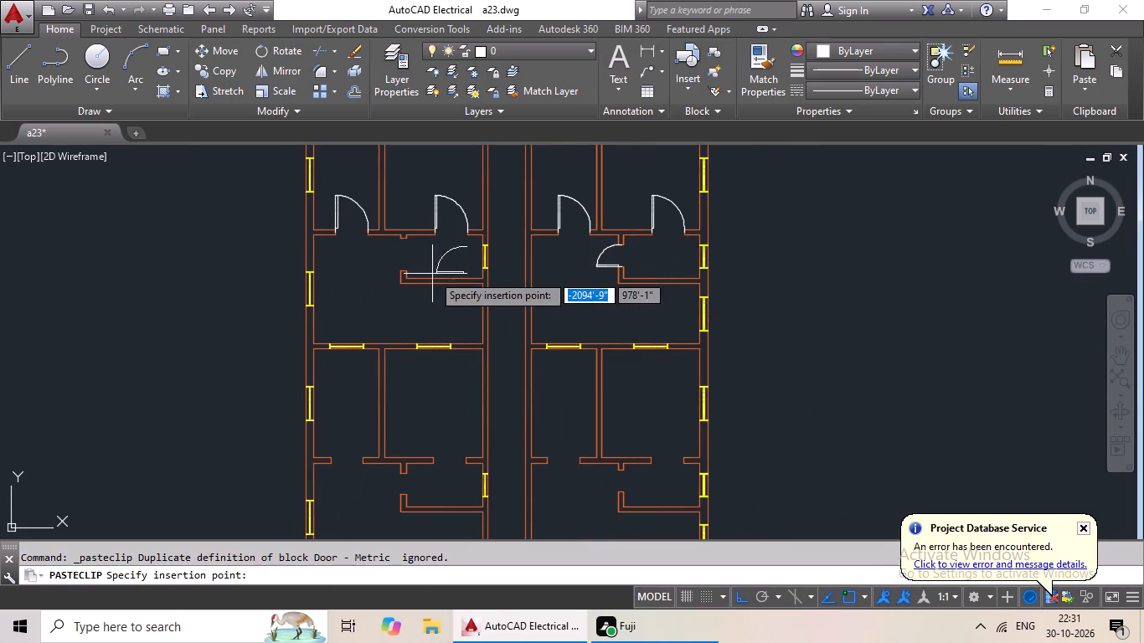
Paste the rotated door beside the lower wall end of the small inner room's opening in the top-left unit.
scroll(430, 274, "up", 4)
scroll(378, 263, "down", 3)
scroll(300, 256, "up", 3)
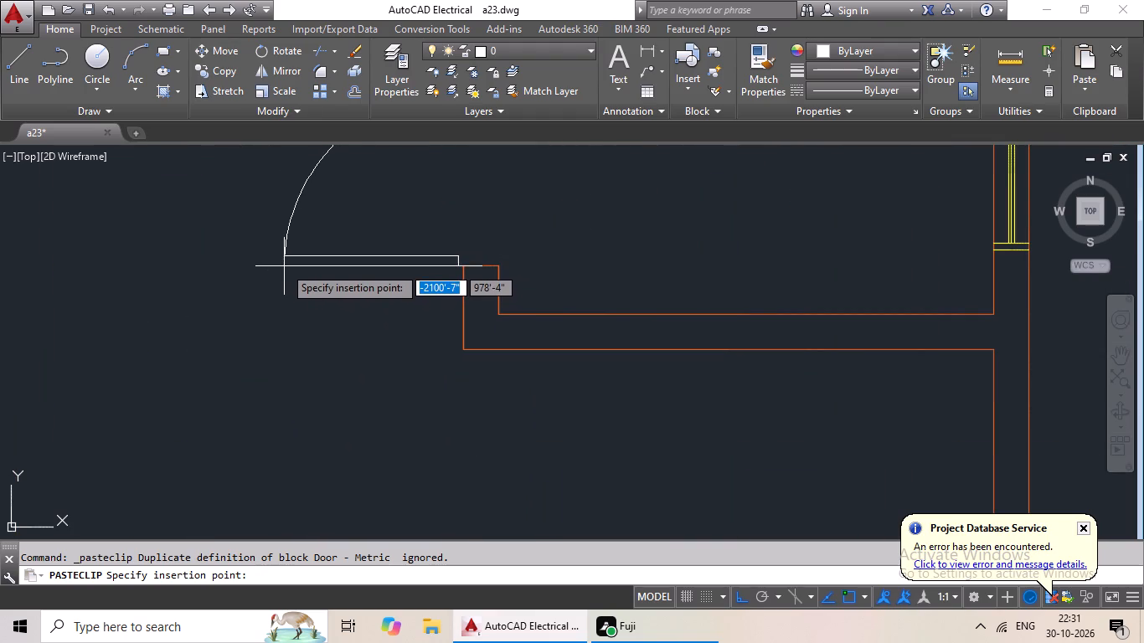
left_click(286, 266)
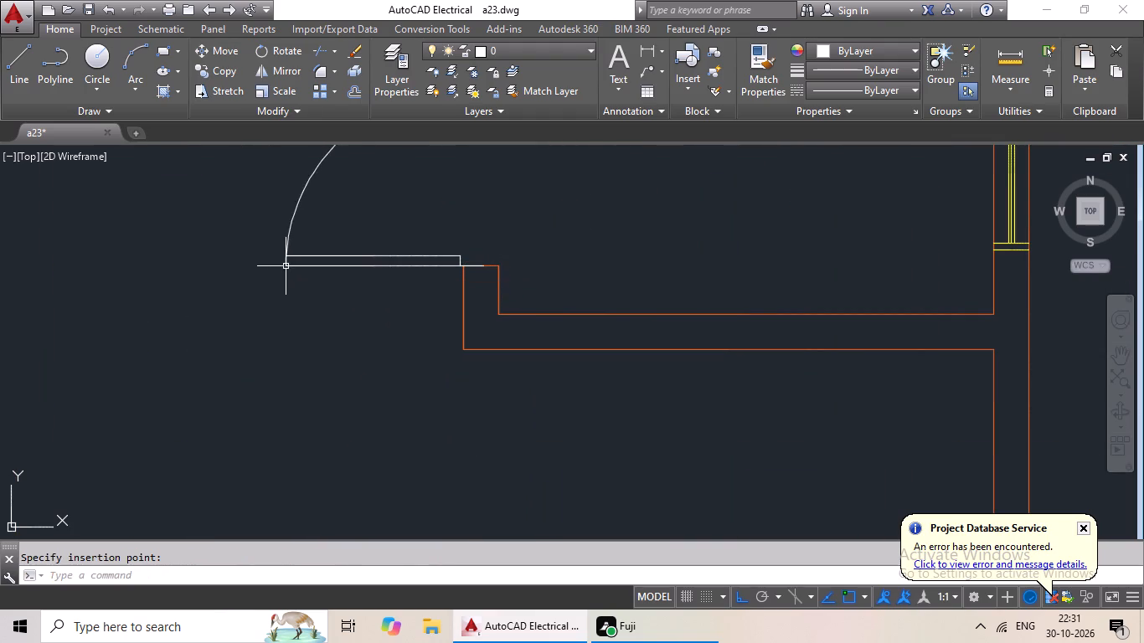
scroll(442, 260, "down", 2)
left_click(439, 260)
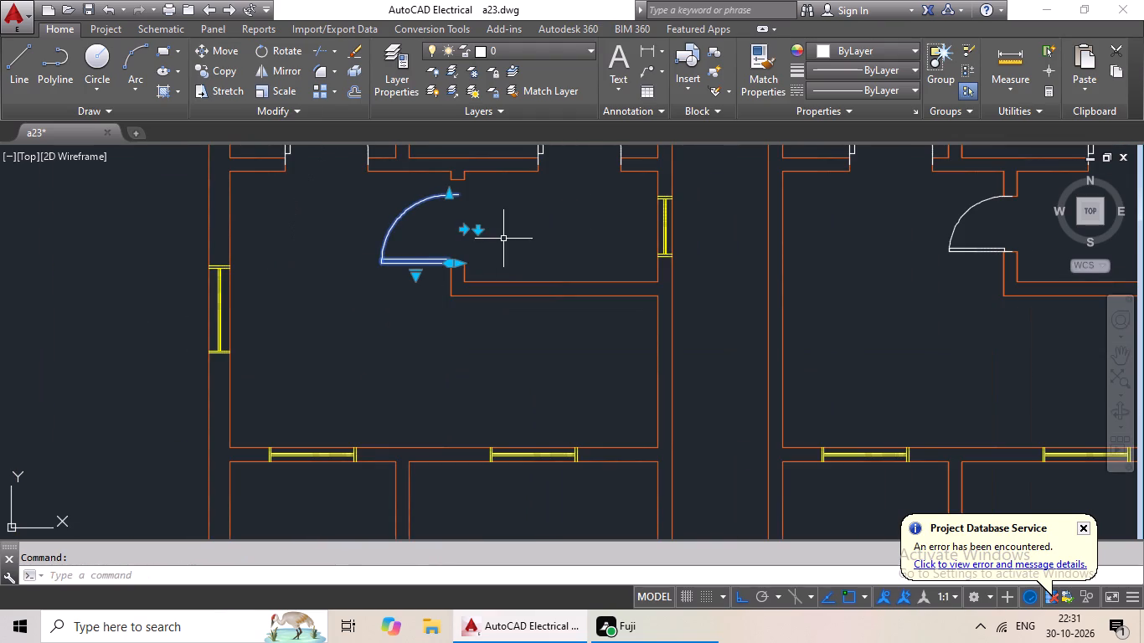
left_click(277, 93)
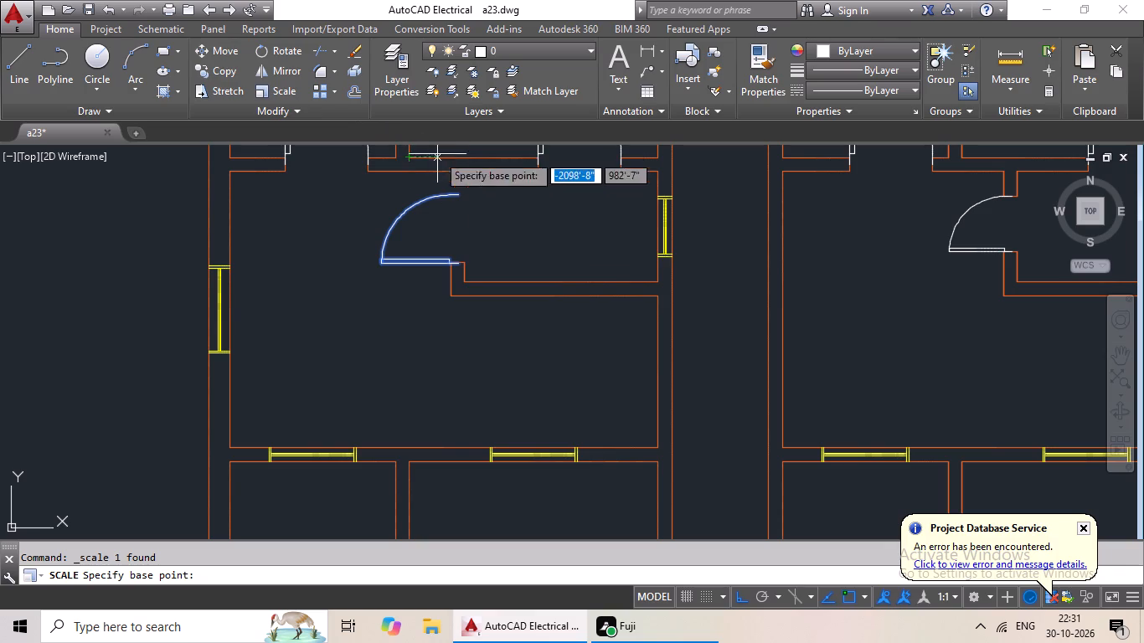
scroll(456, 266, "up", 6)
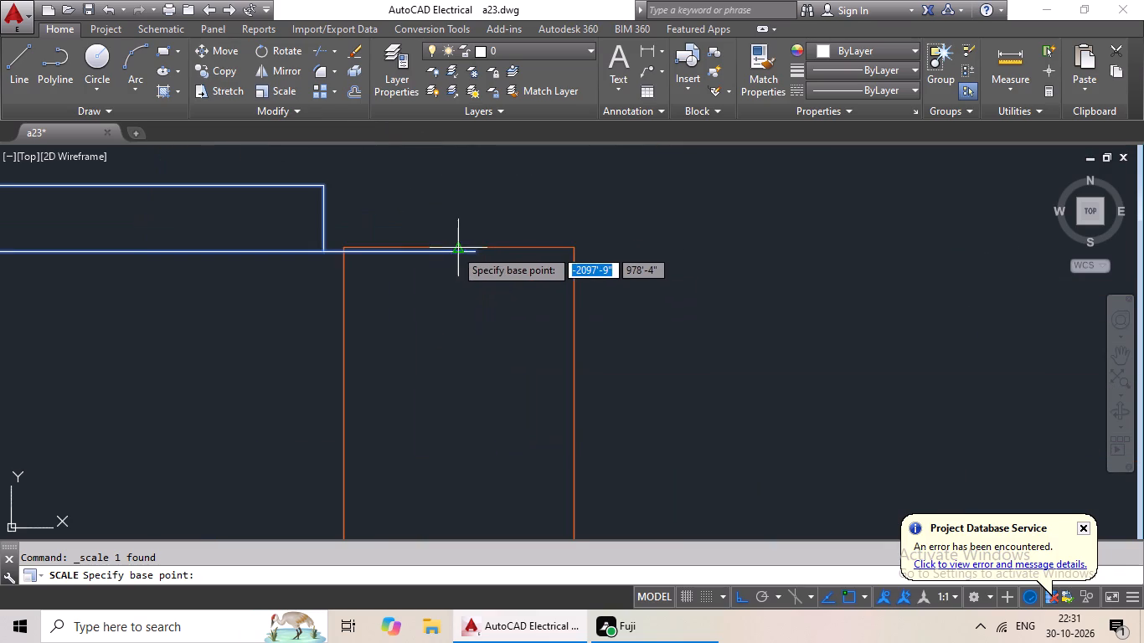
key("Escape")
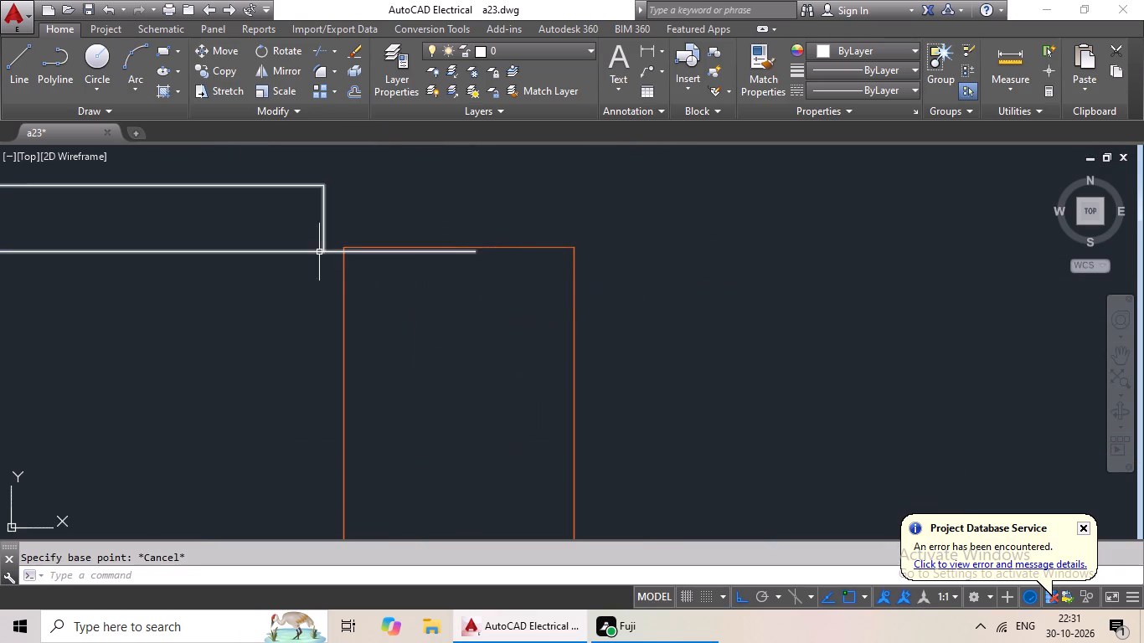
Stretch the top-left unit's inner-room door slightly so its hinge line meets the top edge of the lower wall end.
left_click(316, 252)
left_click(237, 92)
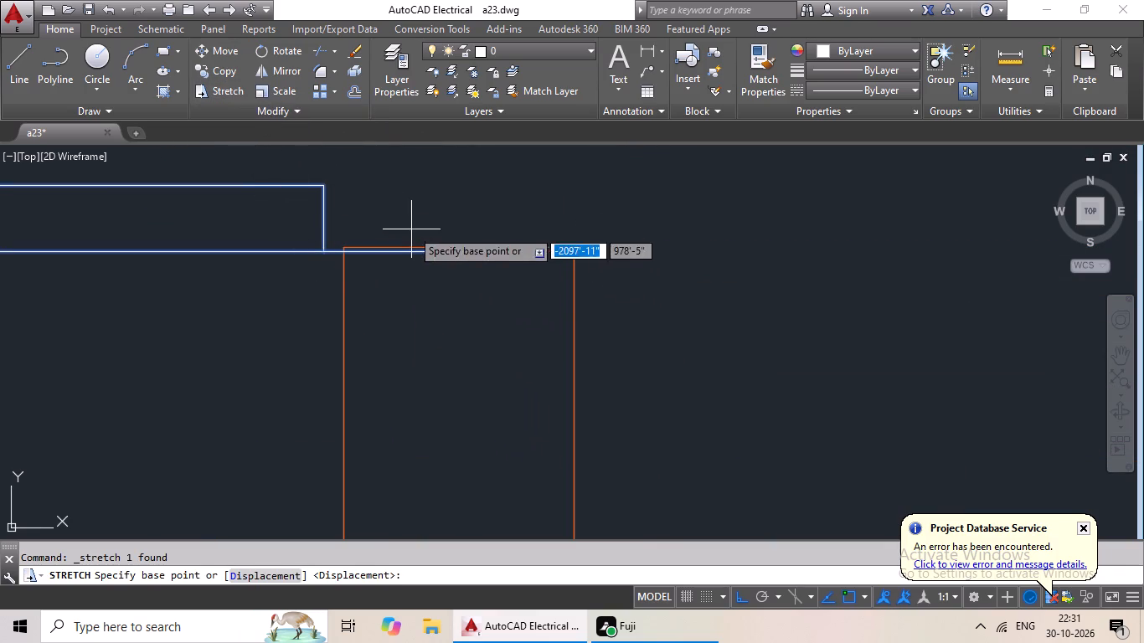
left_click(458, 252)
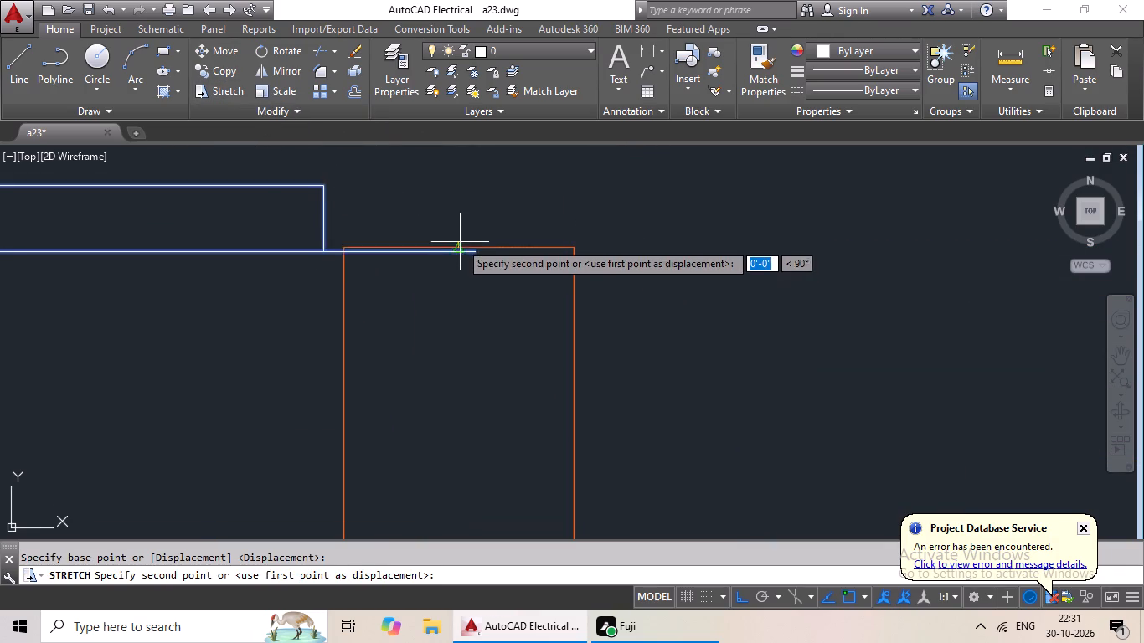
left_click(460, 244)
left_click(450, 254)
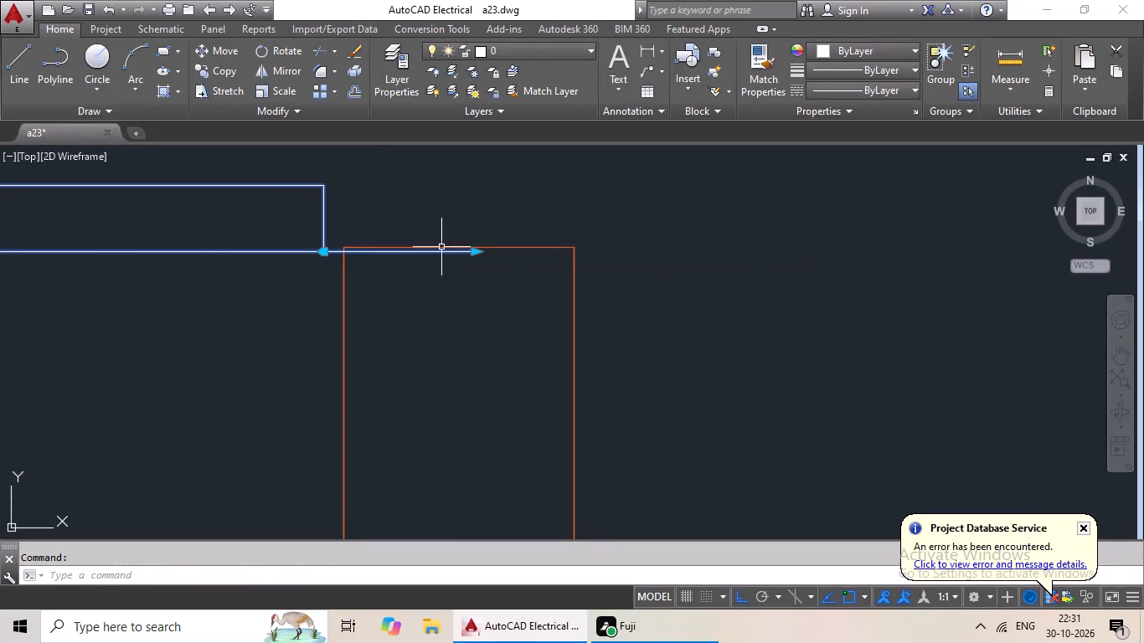
left_click(225, 91)
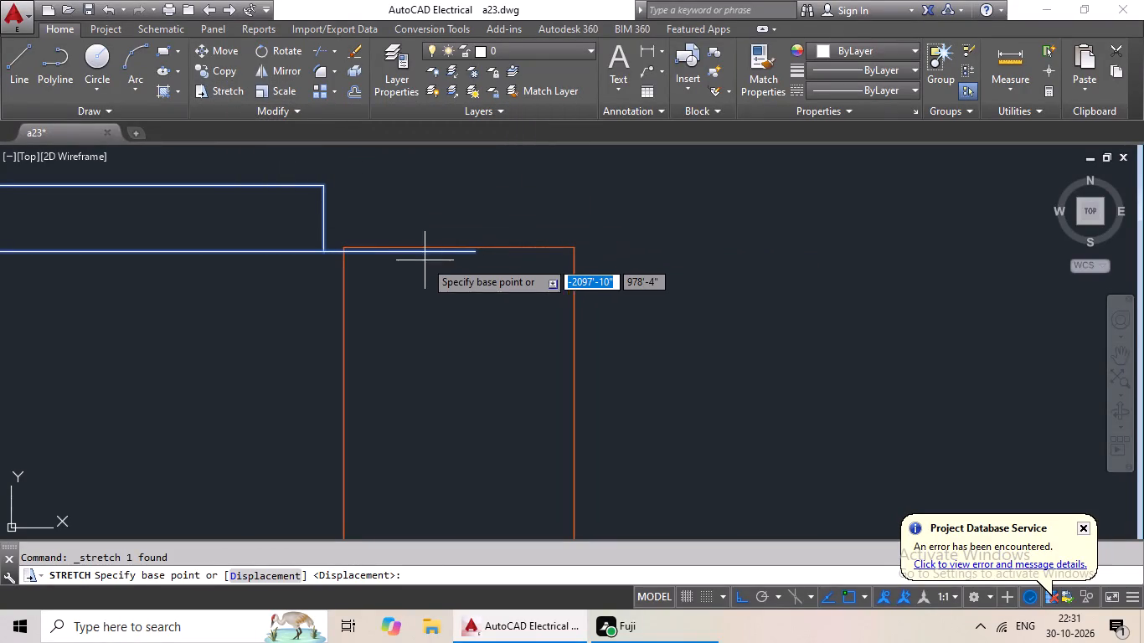
scroll(432, 267, "up", 2)
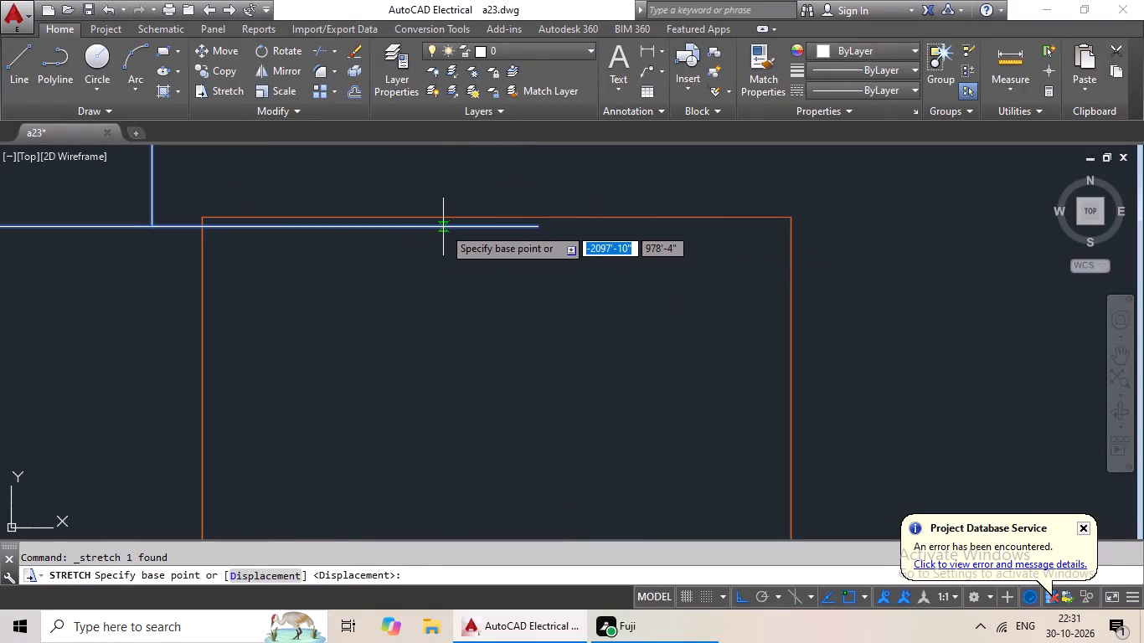
left_click(443, 227)
left_click(446, 215)
Scale the top-left unit's inner-room door by reference, from its hinge side to the opposite wall end of the opening.
scroll(513, 198, "down", 2)
middle_click_drag(522, 213, 528, 362)
scroll(525, 318, "down", 3)
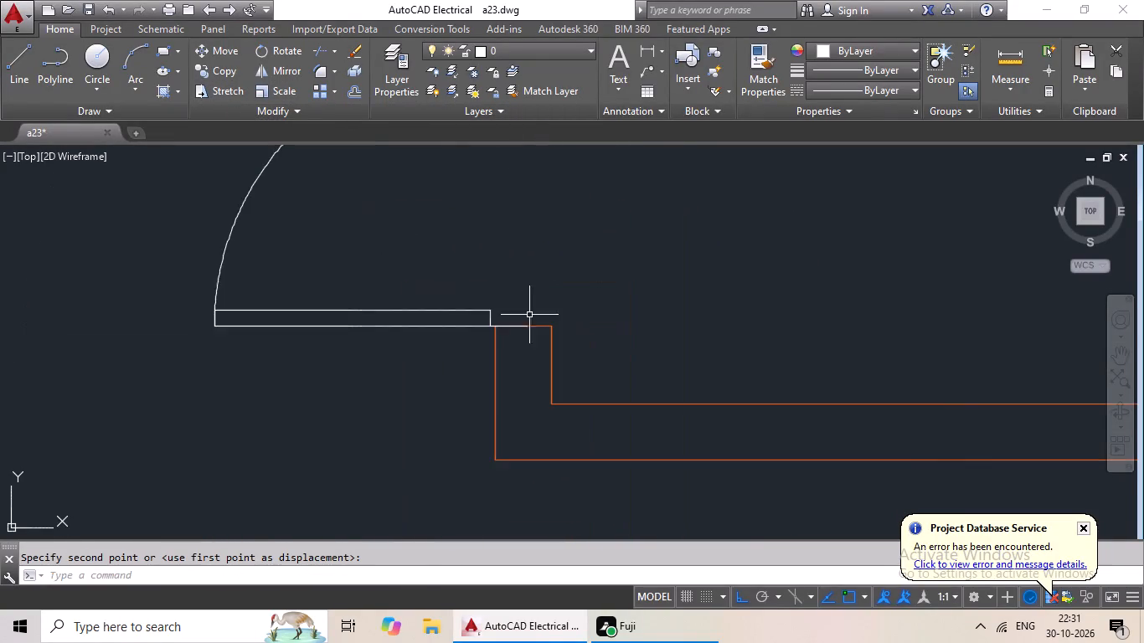
scroll(530, 313, "down", 3)
left_click(518, 295)
left_click(492, 264)
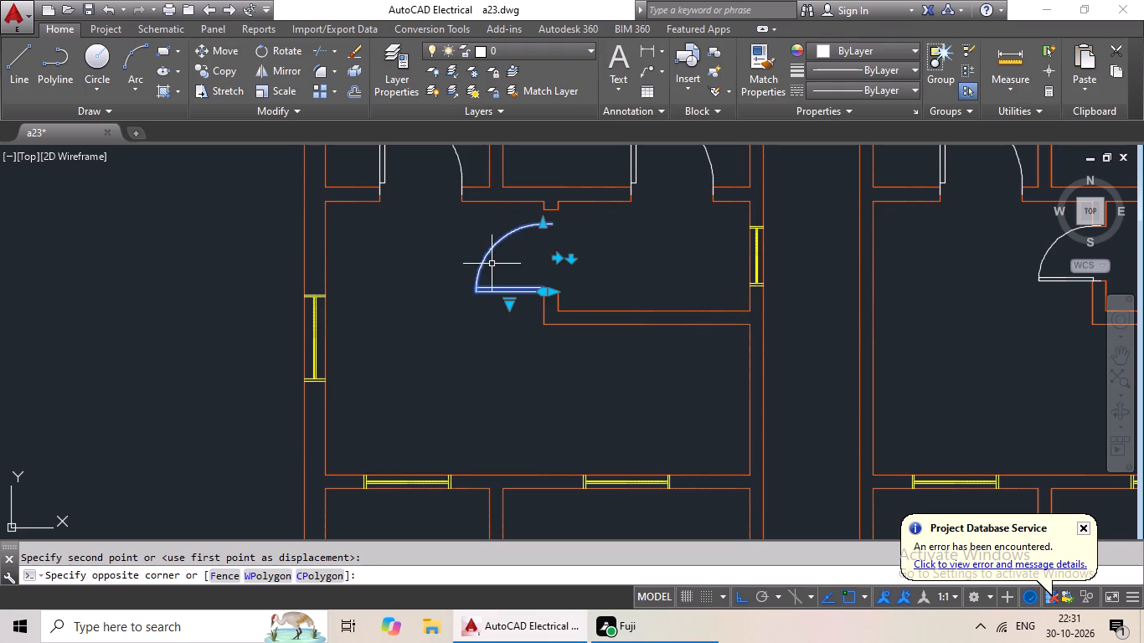
left_click(281, 87)
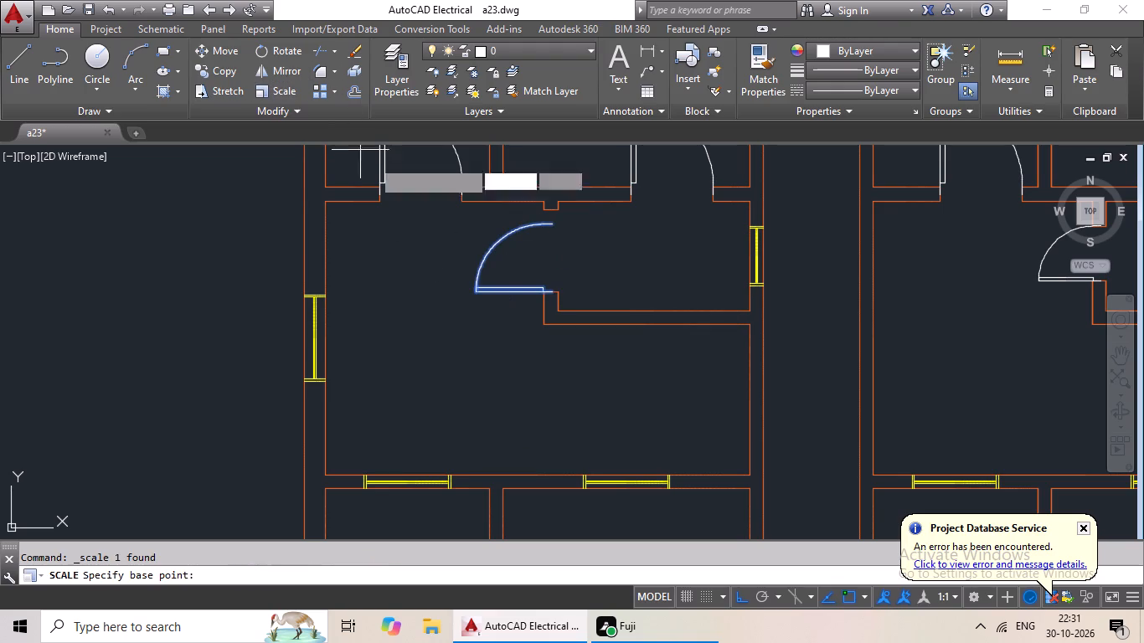
scroll(543, 275, "up", 4)
left_click(595, 388)
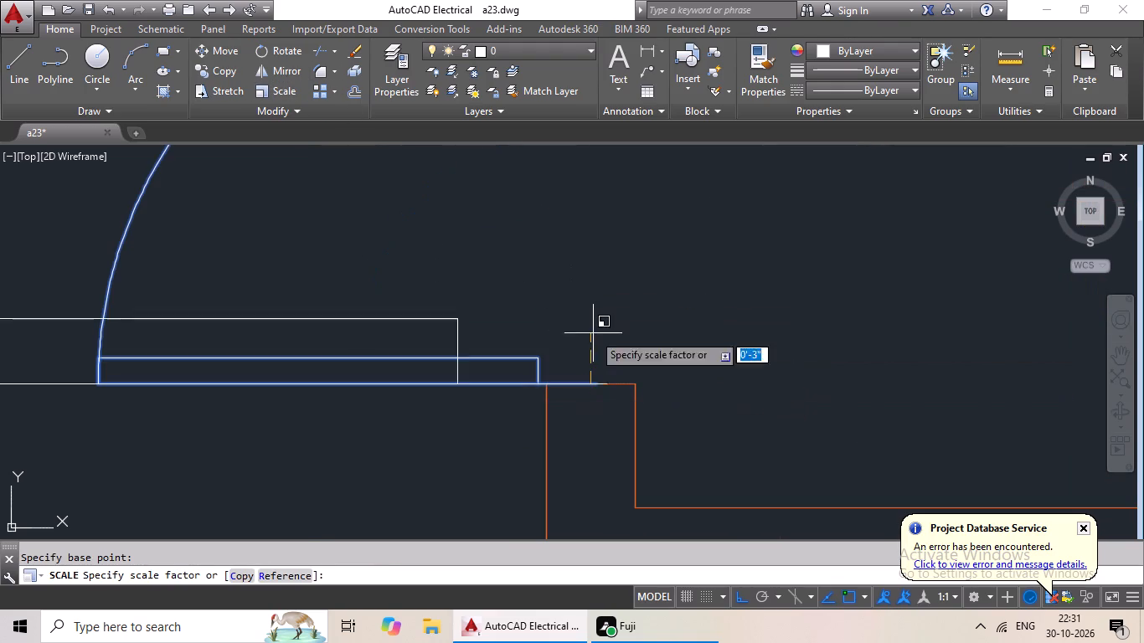
left_click(291, 575)
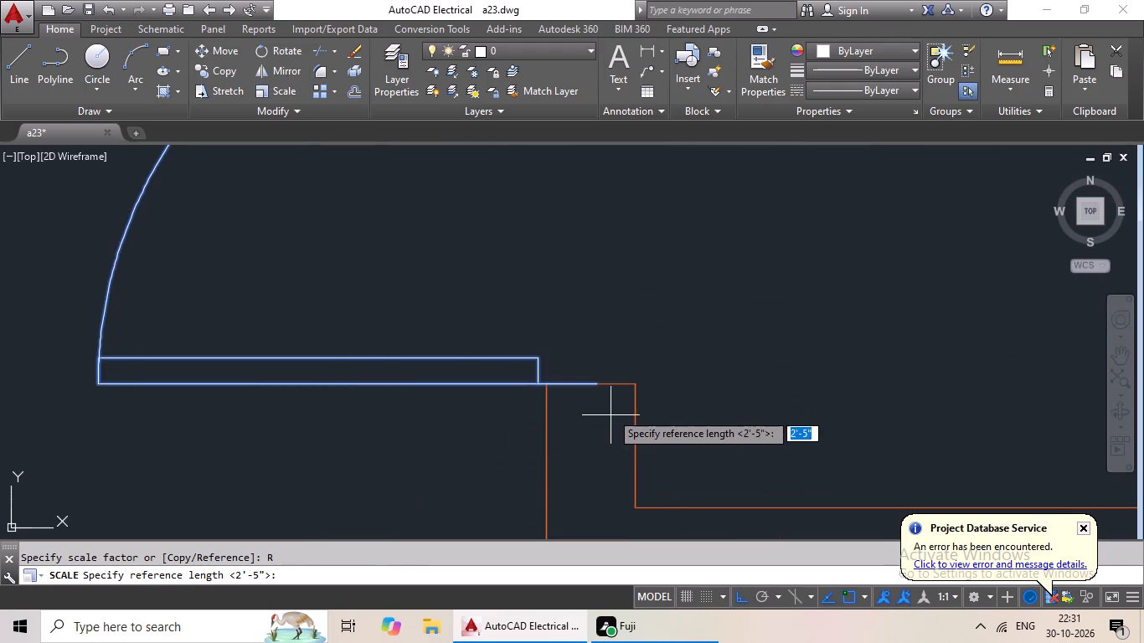
left_click_drag(596, 386, 605, 366)
middle_click_drag(618, 292, 590, 512)
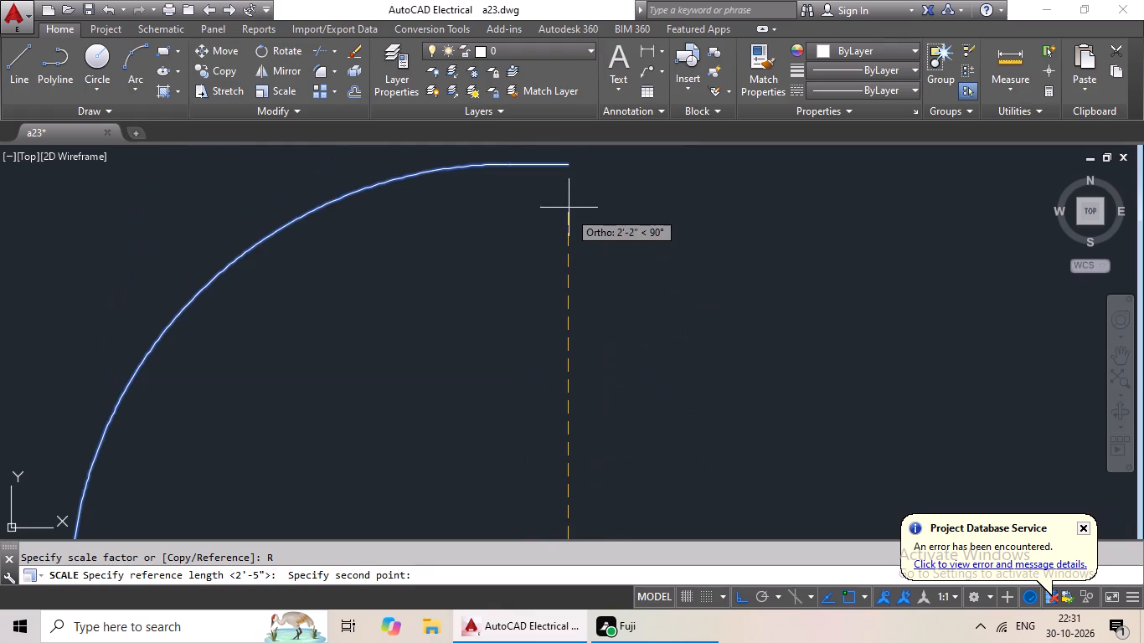
left_click(570, 166)
middle_click_drag(576, 182, 563, 330)
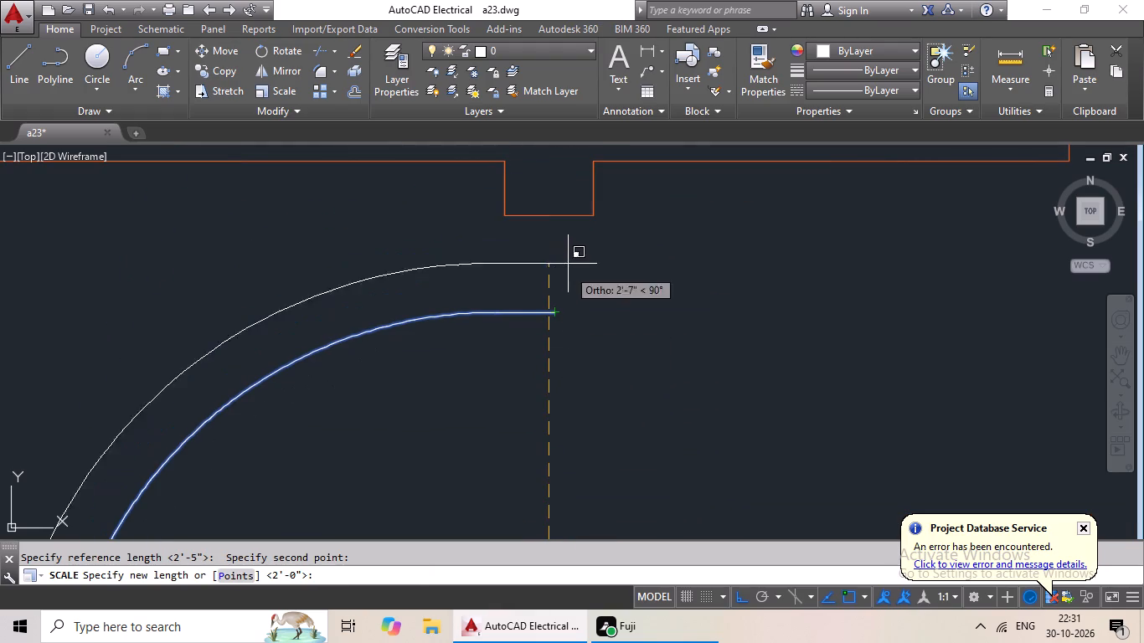
left_click(547, 213)
Copy the top-left unit's first-room door and paste it at the wall-end midpoint of the first-room opening in the left unit below.
scroll(736, 258, "down", 3)
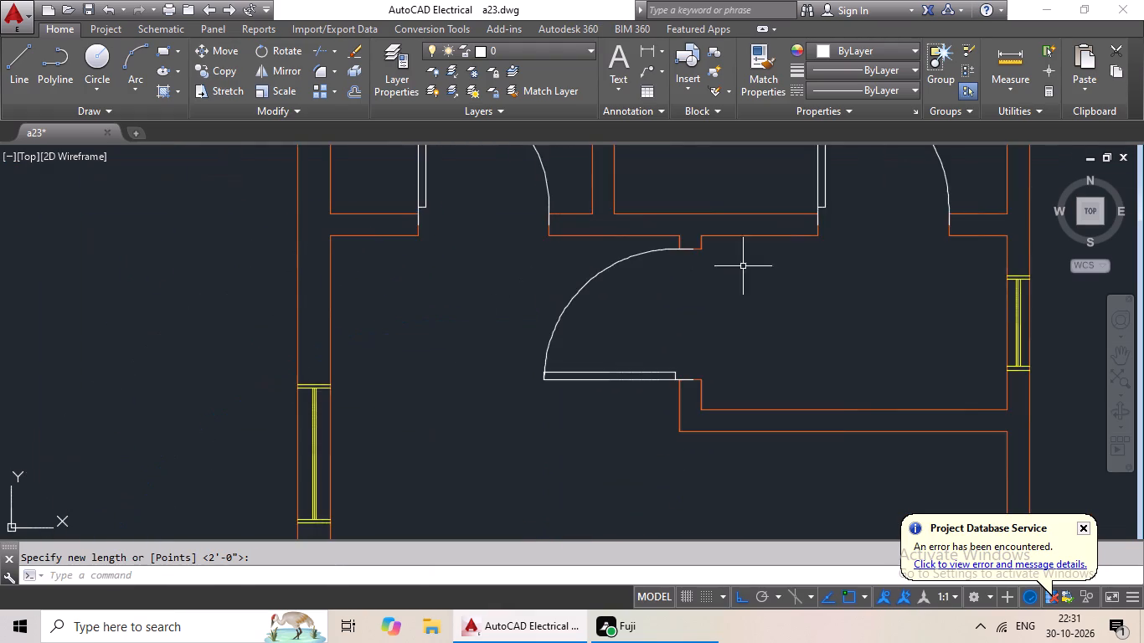
scroll(768, 306, "down", 3)
middle_click_drag(802, 320, 518, 304)
scroll(621, 311, "down", 1)
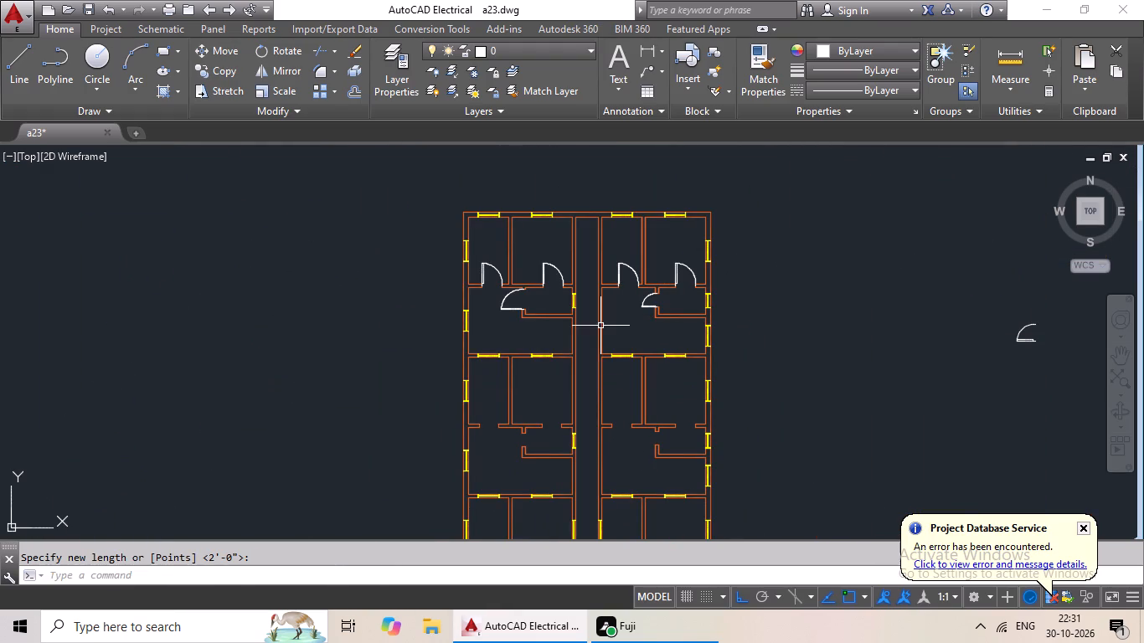
left_click(483, 272)
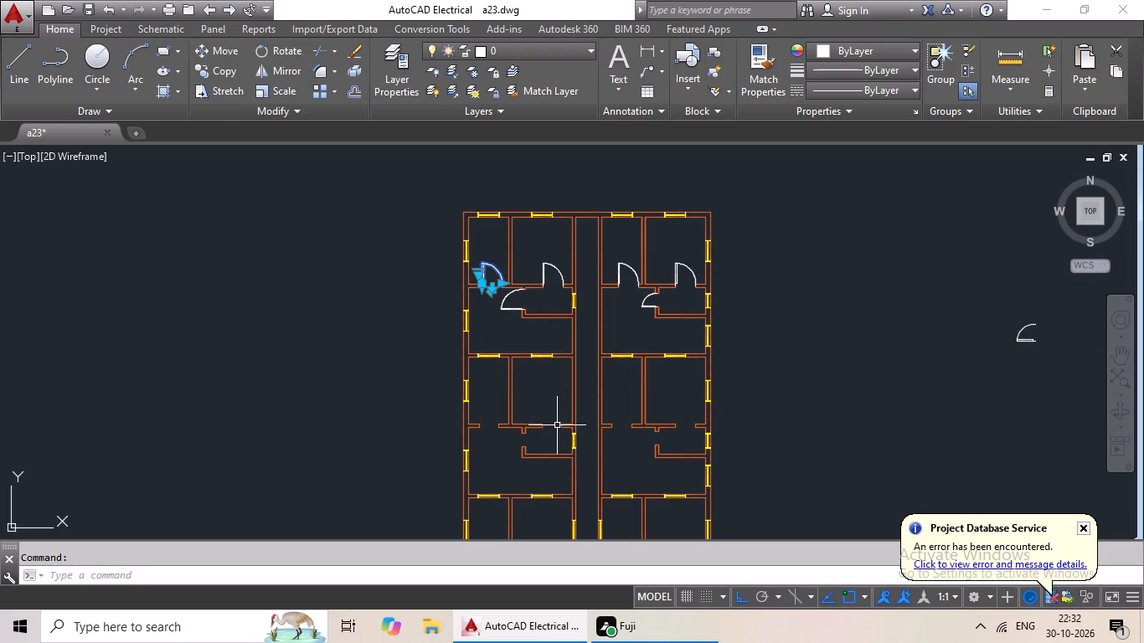
key("ctrl+c")
key("ctrl+v")
scroll(491, 444, "down", 1)
middle_click_drag(503, 414, 525, 374)
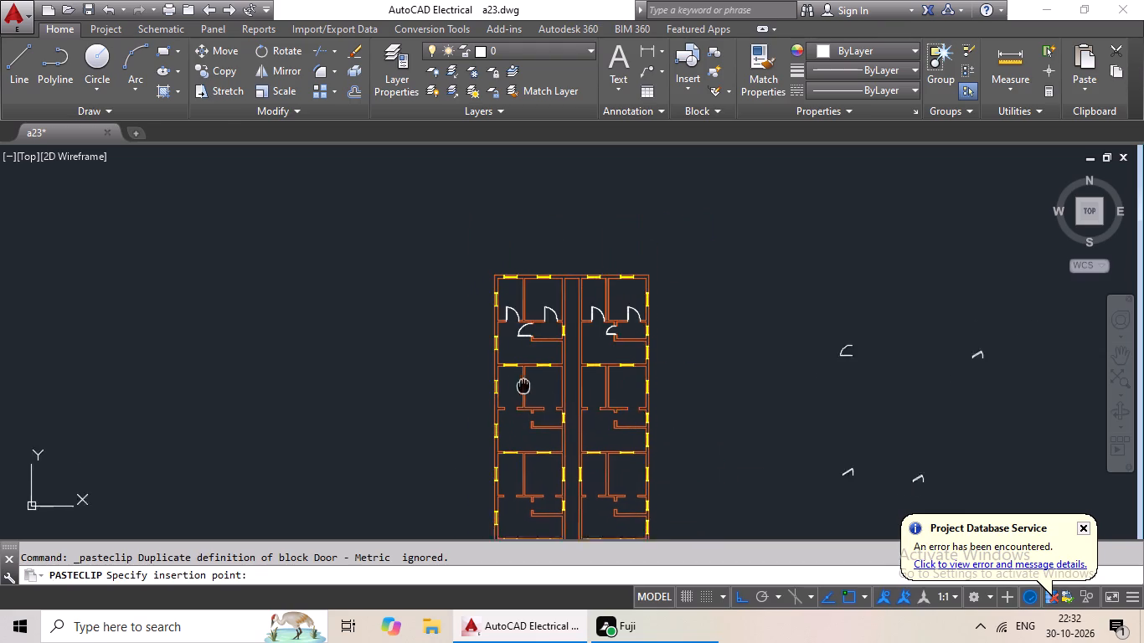
middle_click_drag(525, 374, 532, 336)
scroll(522, 370, "up", 4)
scroll(452, 267, "up", 3)
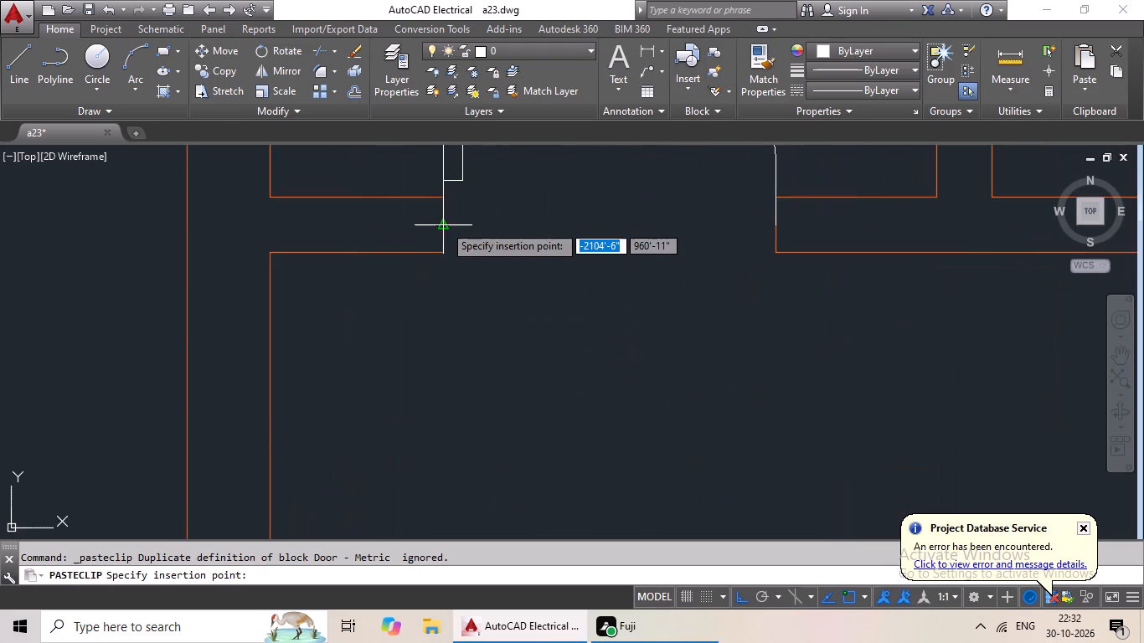
left_click(443, 222)
Paste the copied door at the wall end of the second-room opening in the second-row left unit.
scroll(508, 258, "down", 5)
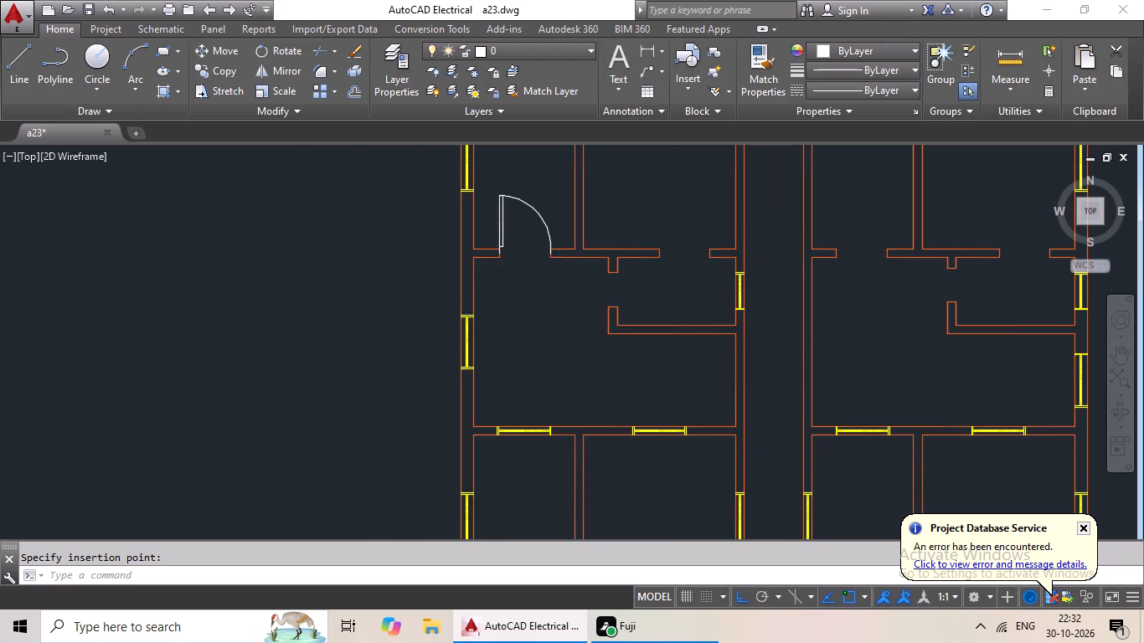
key("ctrl+v")
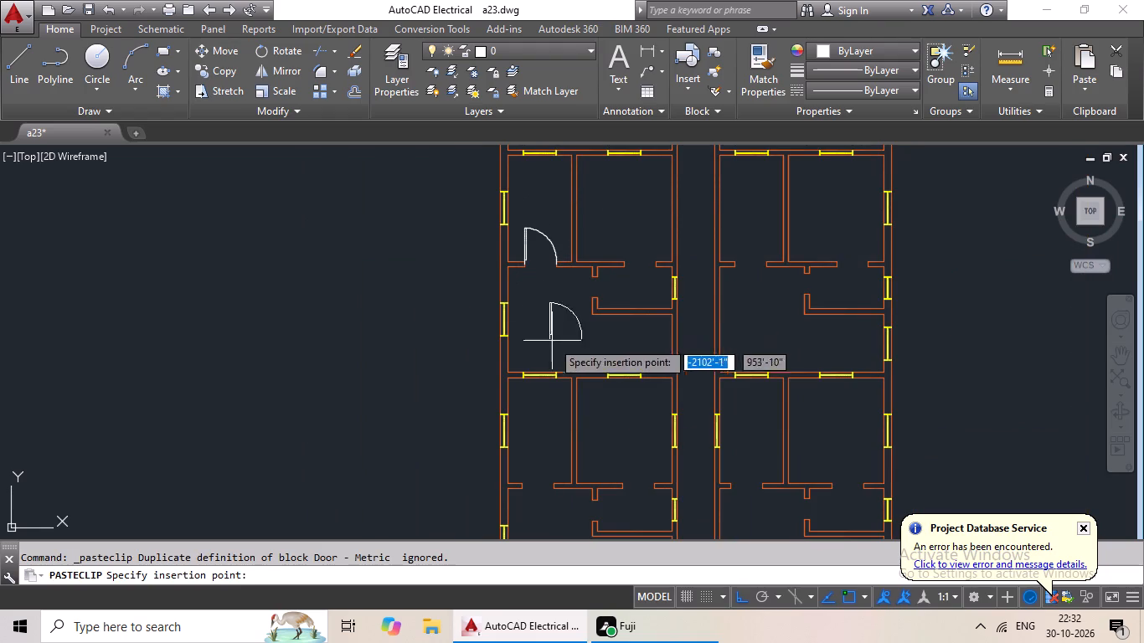
scroll(628, 268, "up", 3)
left_click(619, 253)
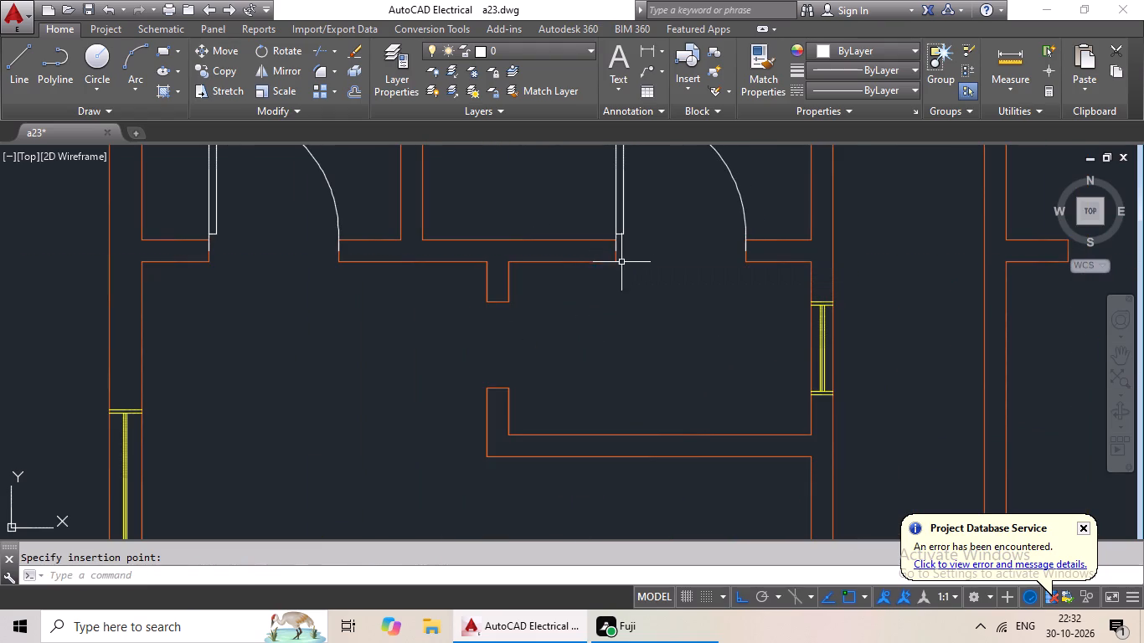
Paste the copied door into both the first-room and second-room openings of the second-row right unit.
key("ctrl+v")
scroll(618, 326, "down", 2)
middle_click_drag(617, 326, 280, 388)
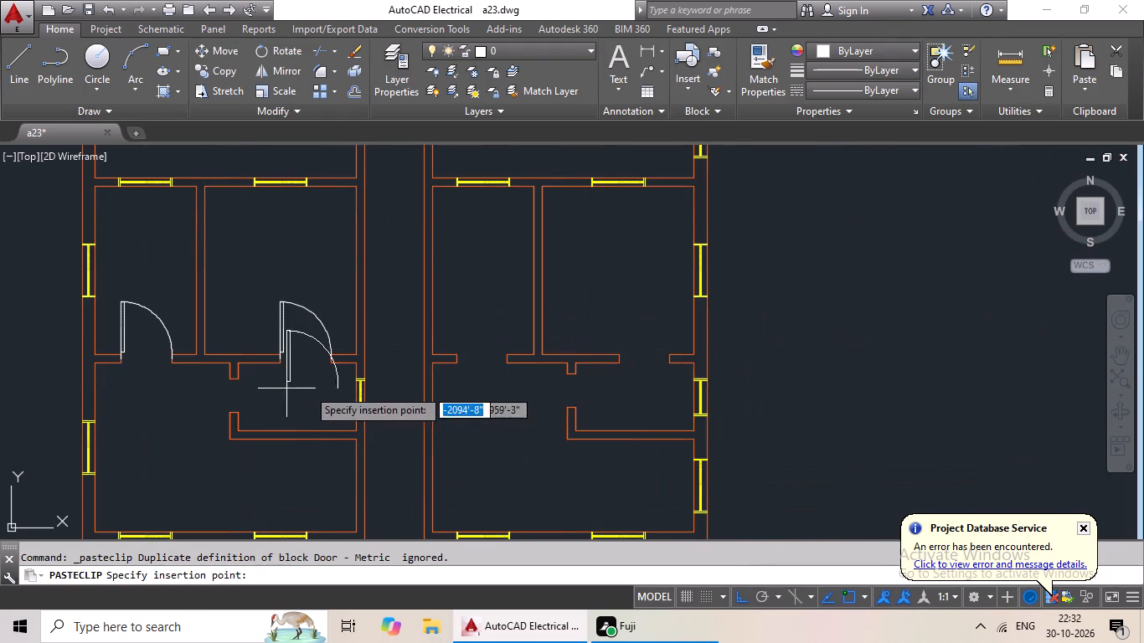
left_click(453, 363)
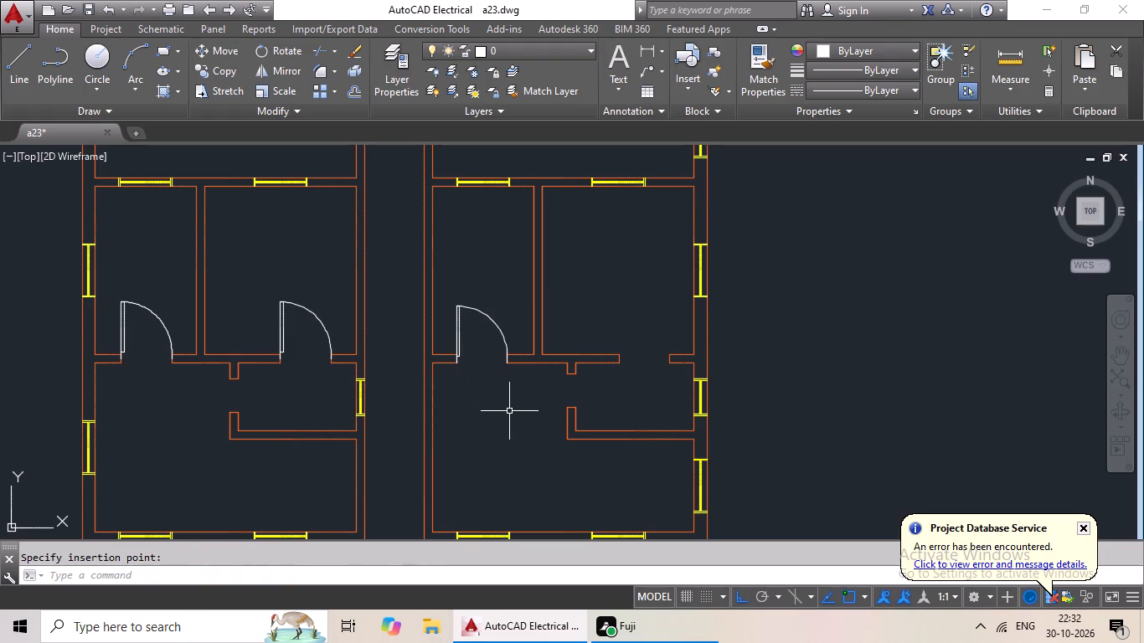
key("ctrl+v")
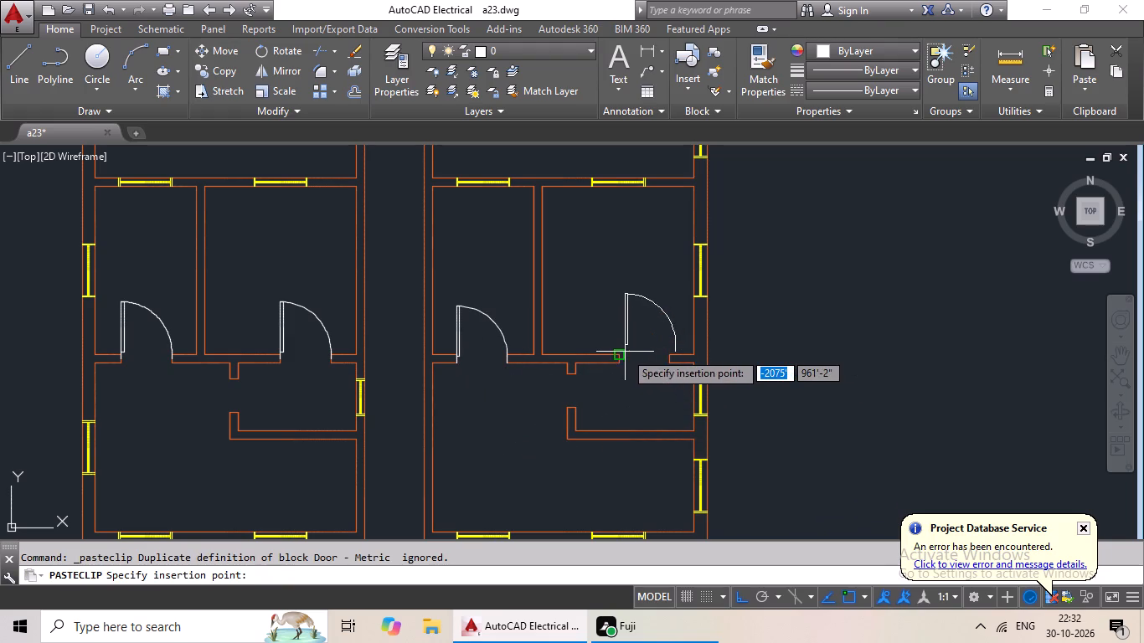
left_click(620, 359)
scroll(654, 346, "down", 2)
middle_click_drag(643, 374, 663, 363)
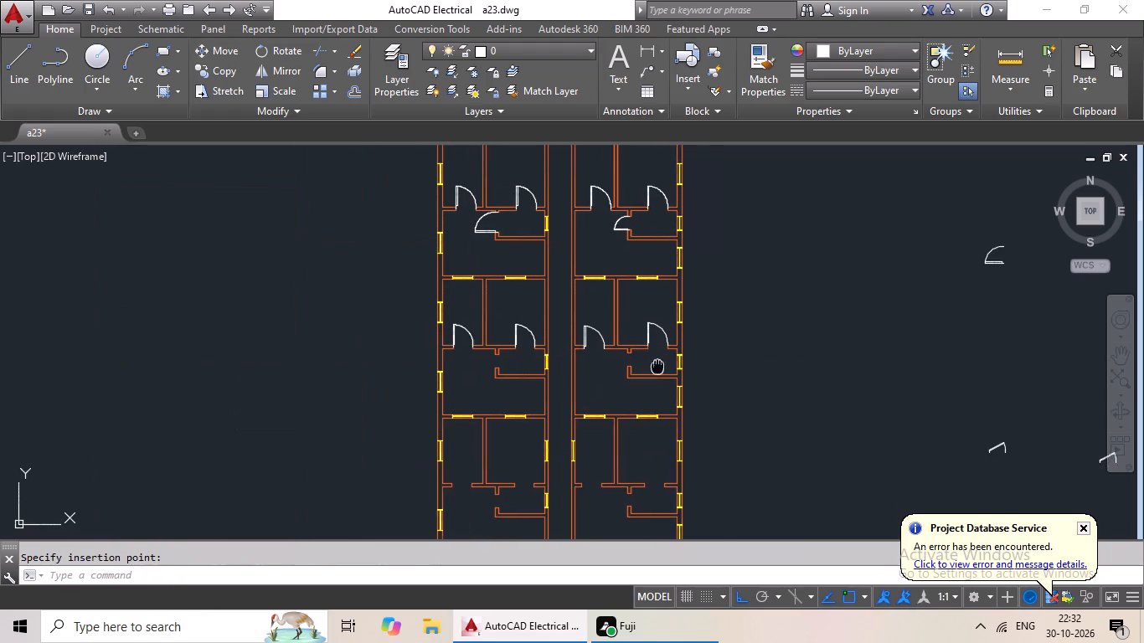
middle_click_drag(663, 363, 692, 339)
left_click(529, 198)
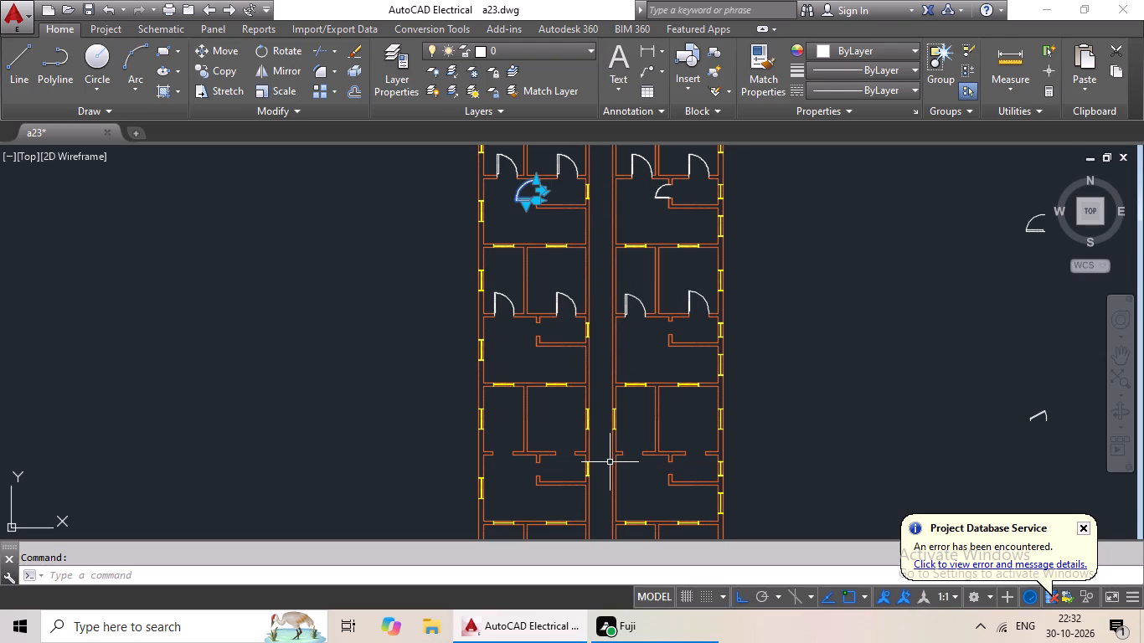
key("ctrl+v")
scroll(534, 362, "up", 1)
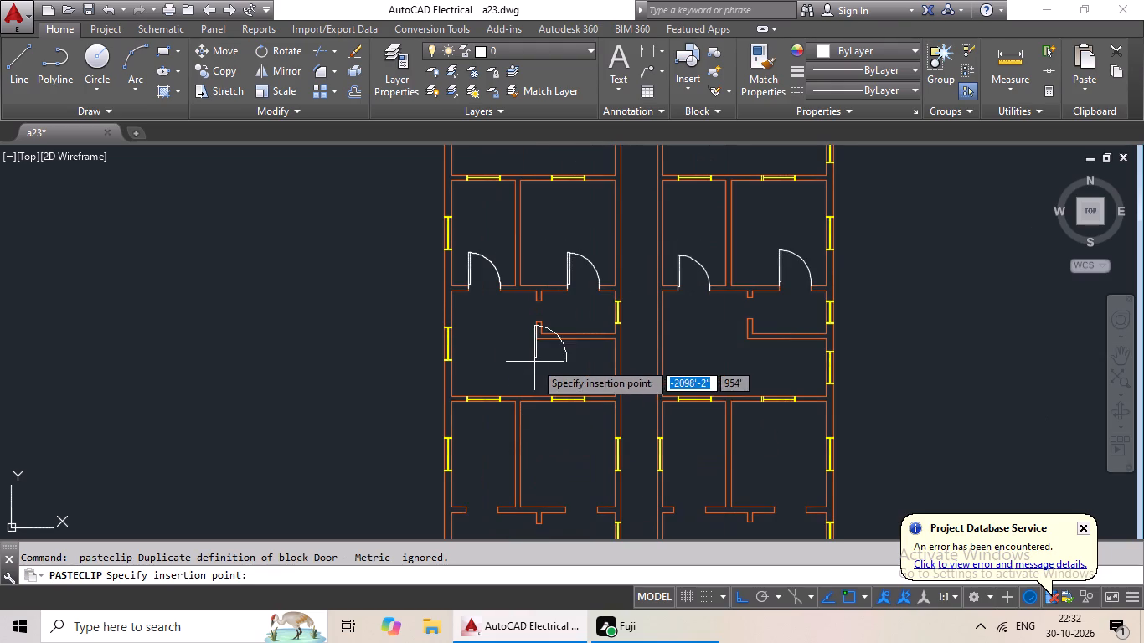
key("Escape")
Copy the top-left unit's inner-room door and paste it at the inner-room opening of the second-row left unit, with snap off.
scroll(549, 335, "down", 1)
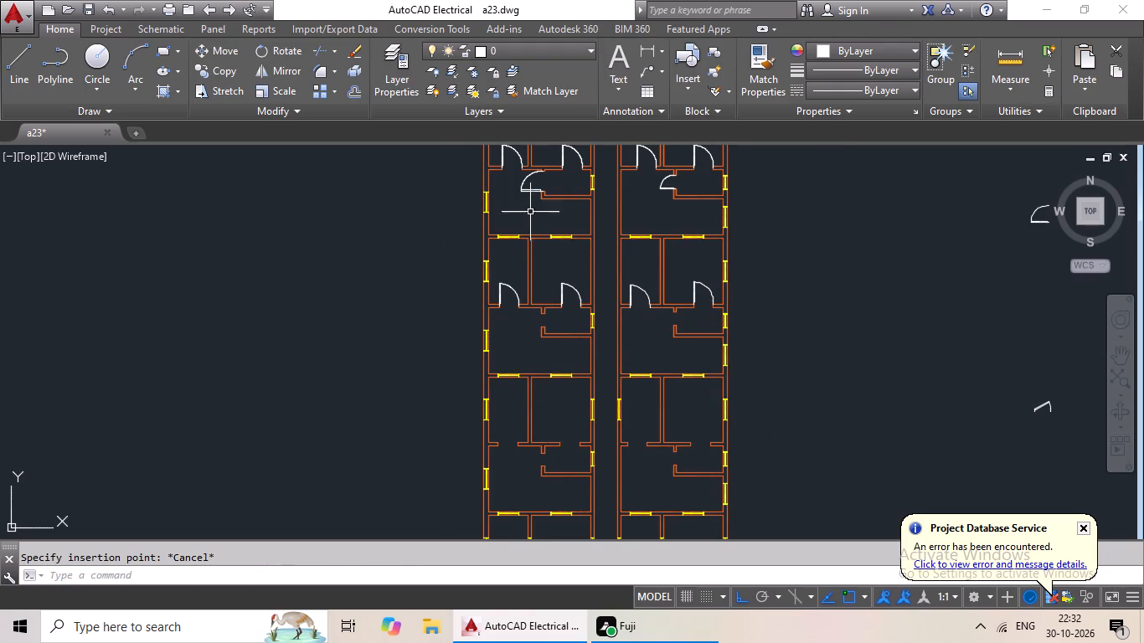
left_click(529, 189)
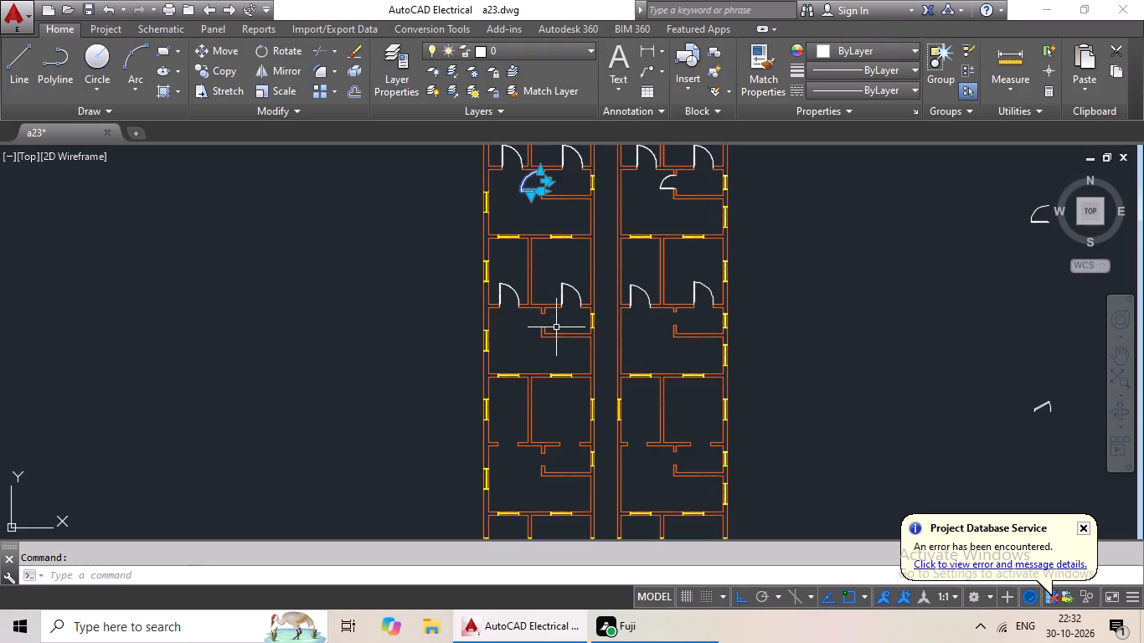
key("ctrl+c")
key("ctrl+v")
key("ctrl+b")
scroll(534, 328, "up", 6)
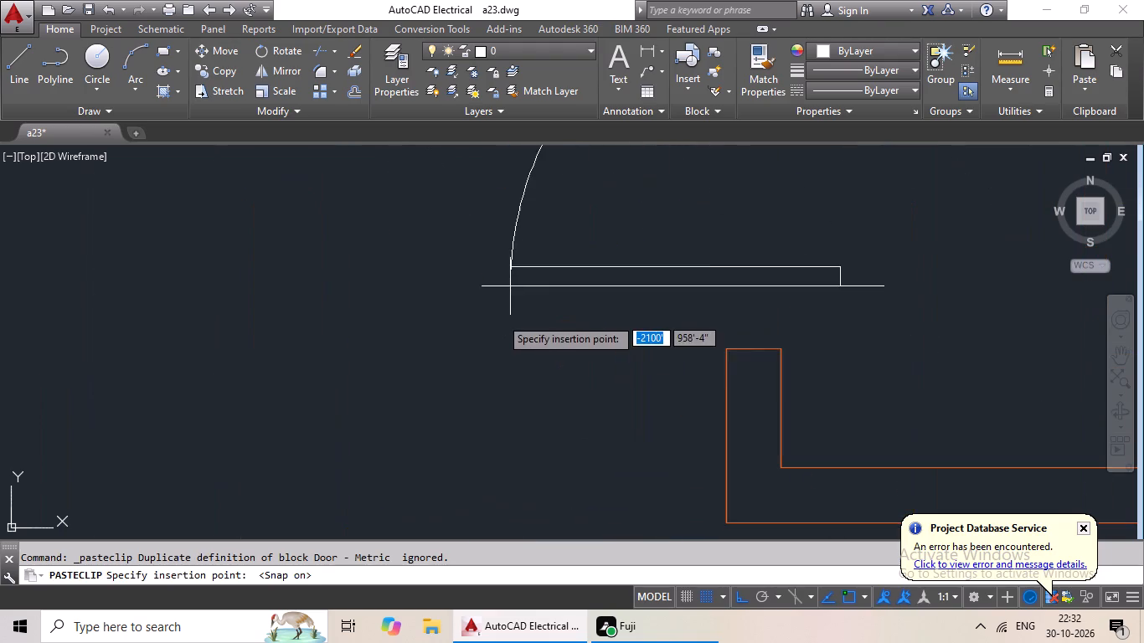
scroll(353, 335, "down", 3)
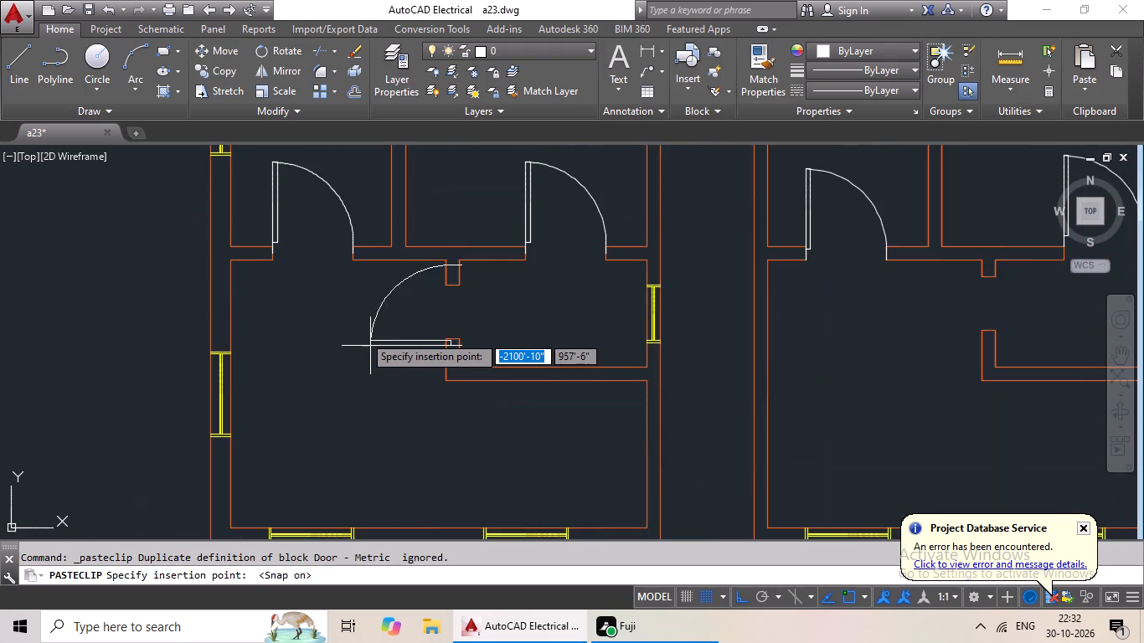
scroll(362, 335, "up", 2)
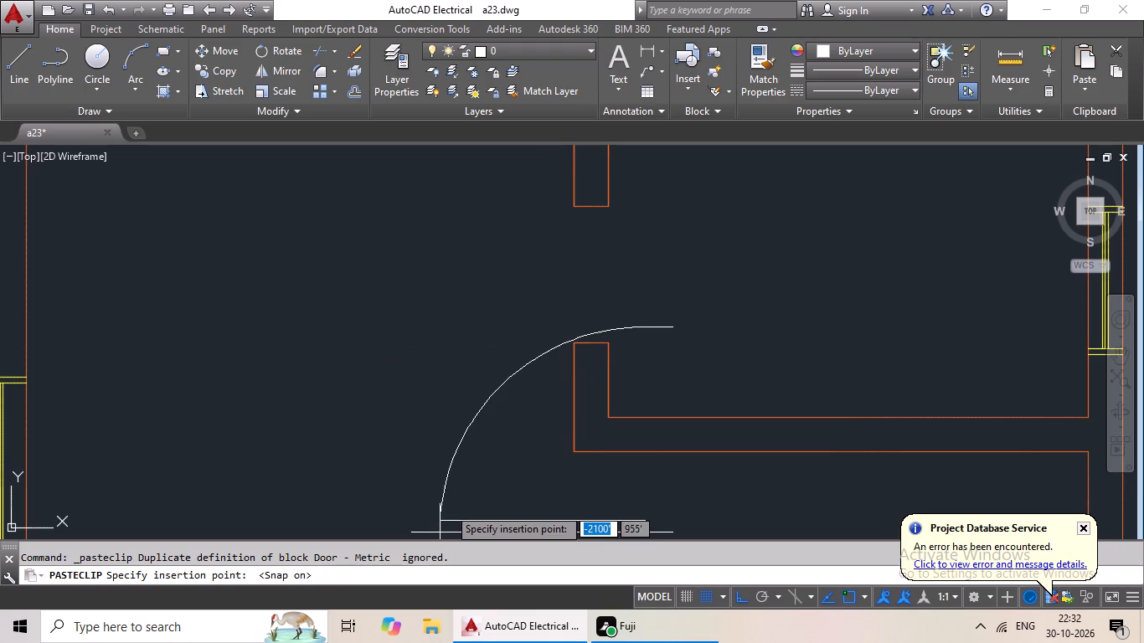
left_click(708, 594)
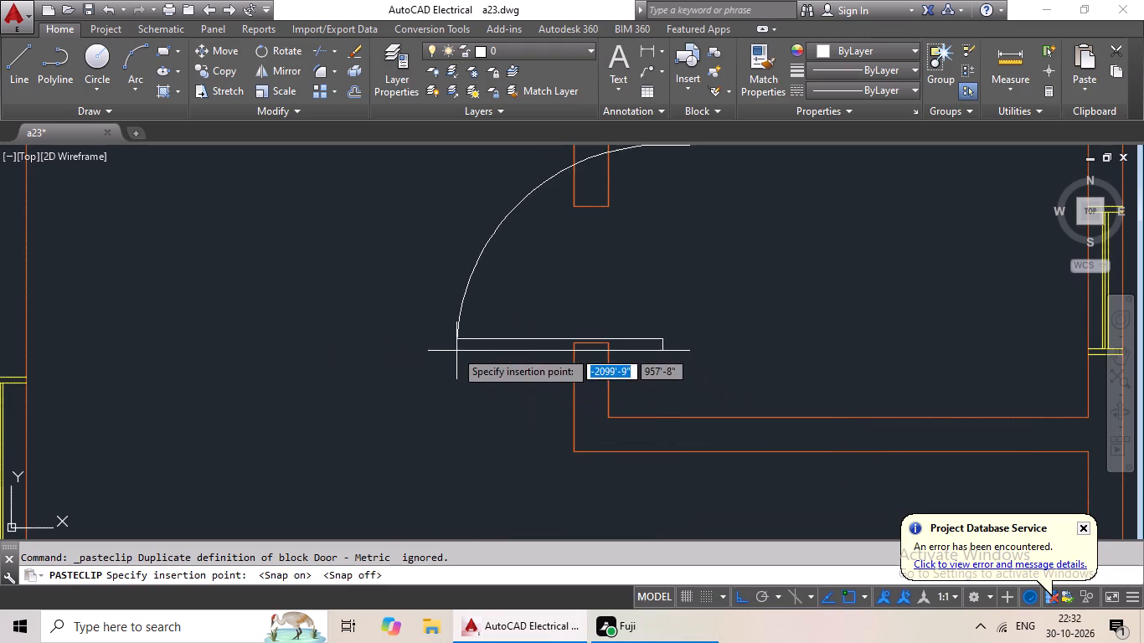
left_click(359, 342)
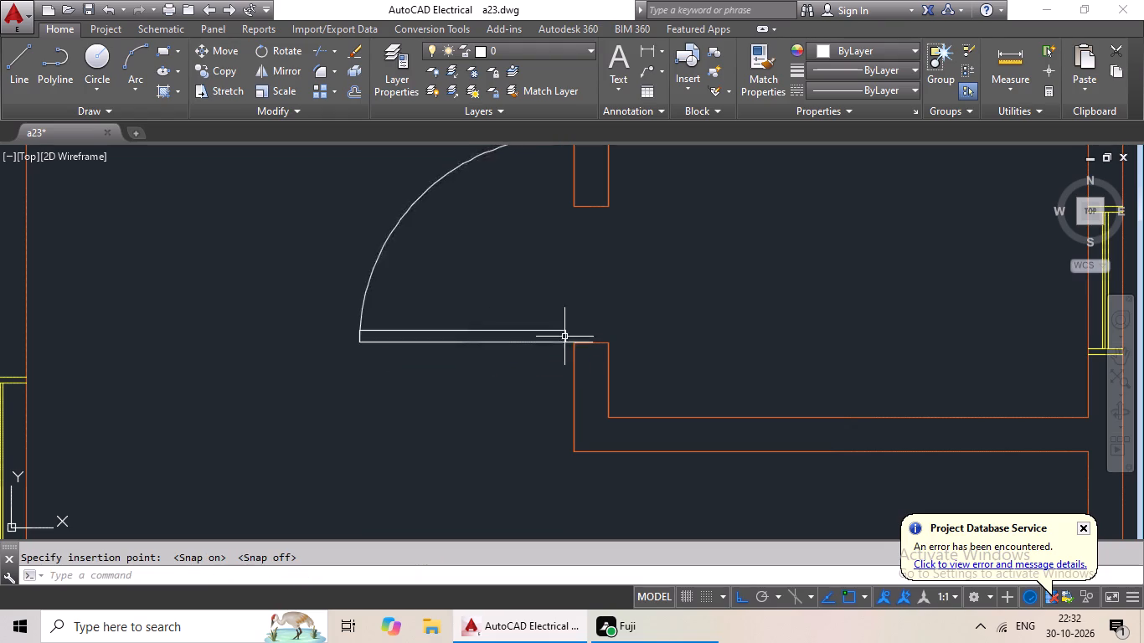
Use Stretch to shift the pasted inner-room door straight down onto the end edge of the opening's lower wall stub.
scroll(566, 342, "up", 4)
left_click(582, 342)
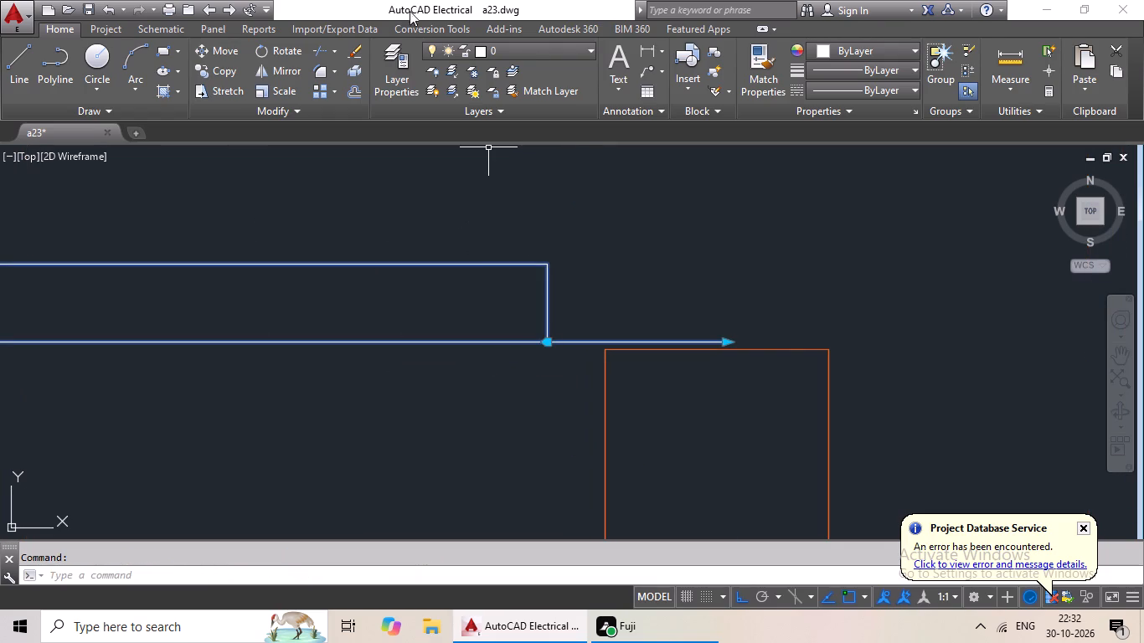
left_click(234, 87)
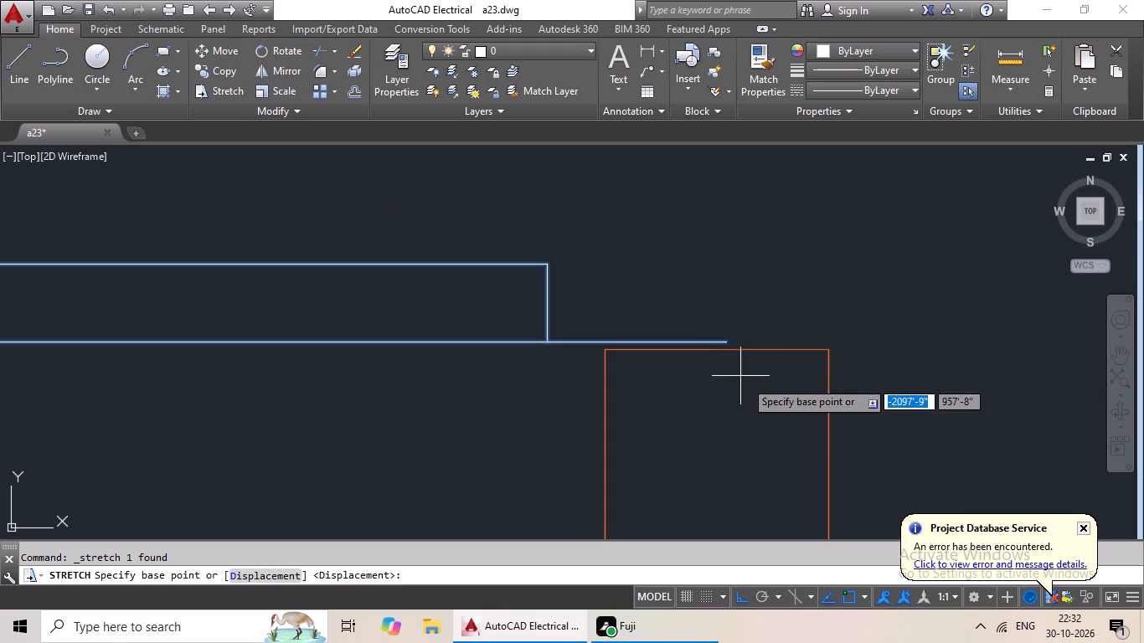
scroll(671, 344, "up", 3)
left_click(671, 344)
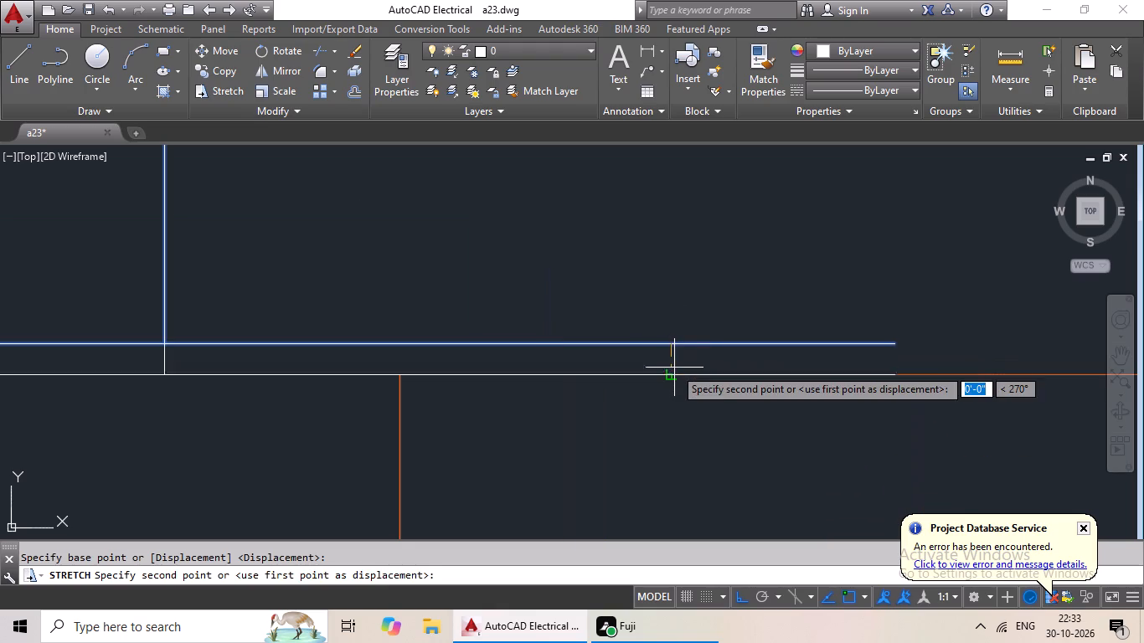
left_click(674, 373)
Scale the second-row left unit's inner-room door by reference, from its hinge side to the opposite wall end of the opening.
scroll(709, 352, "down", 5)
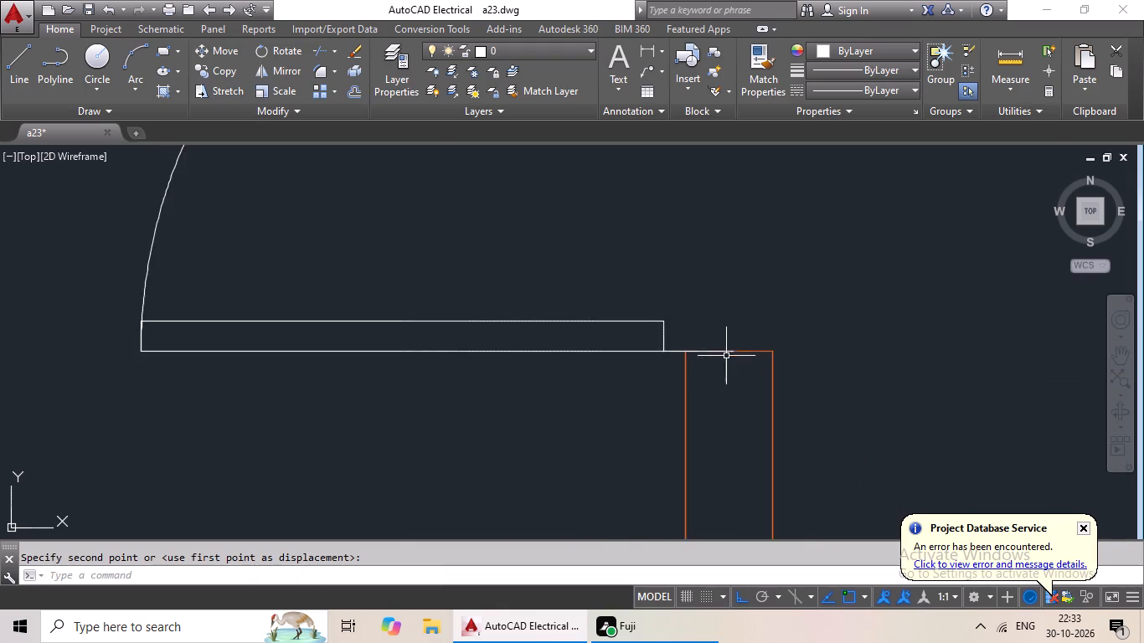
scroll(755, 342, "down", 3)
middle_click_drag(810, 307, 707, 363)
left_click(571, 397)
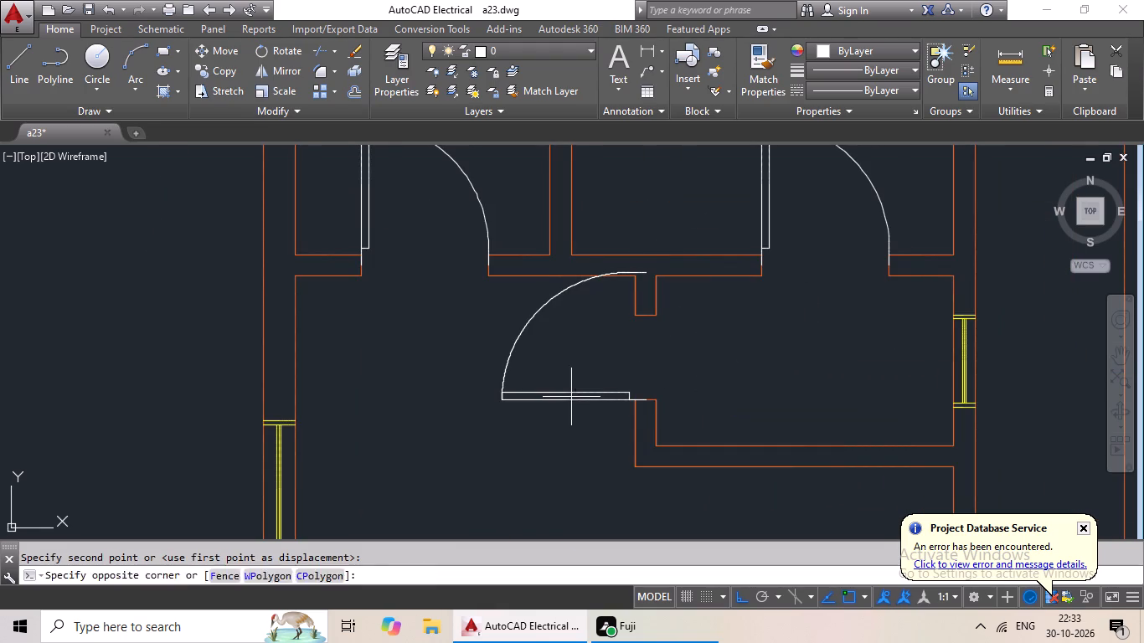
left_click(539, 409)
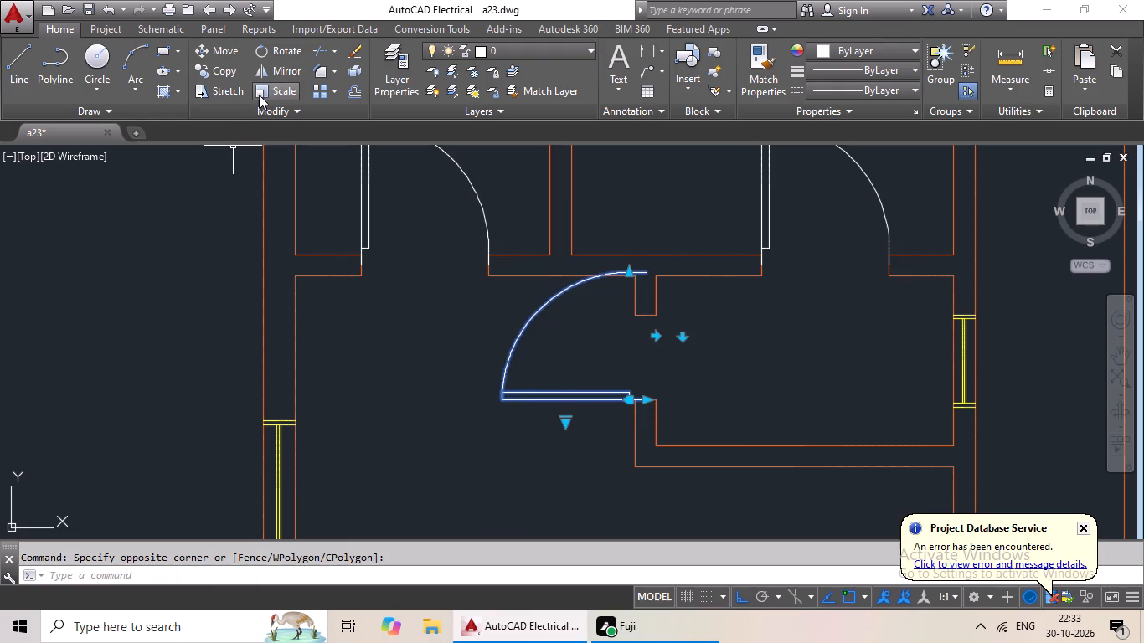
left_click(261, 94)
scroll(652, 402, "up", 2)
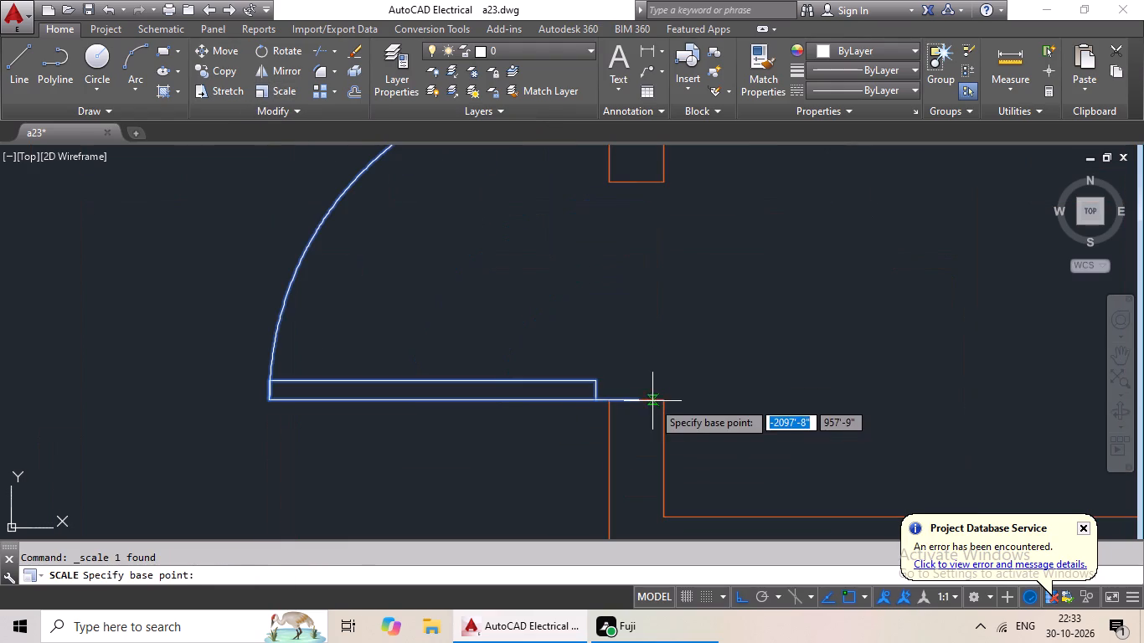
left_click(636, 398)
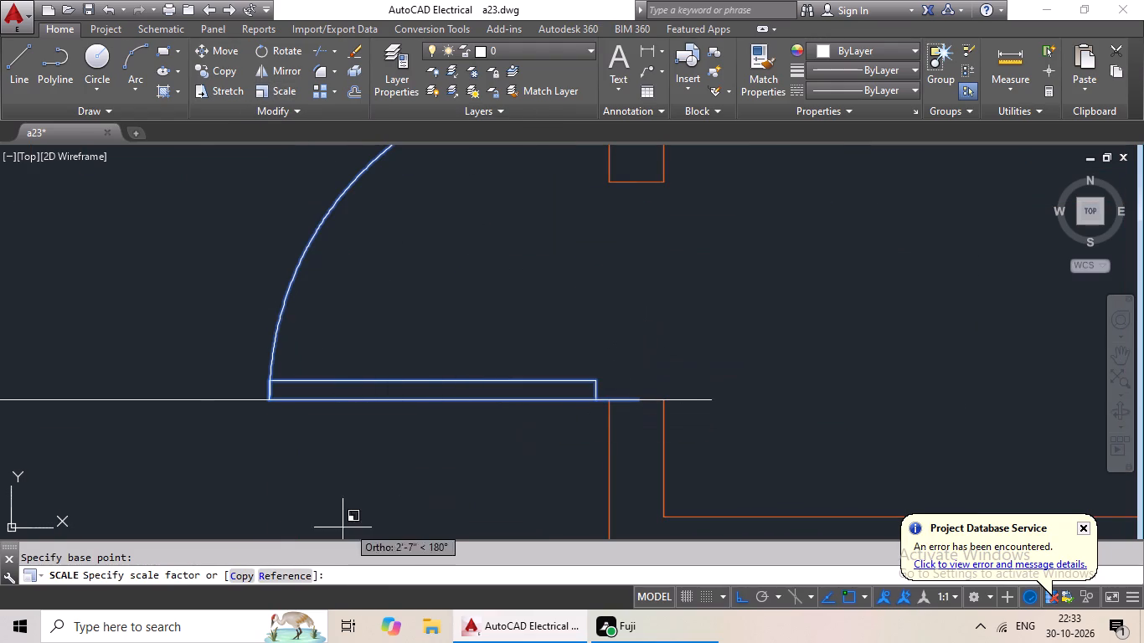
left_click(296, 574)
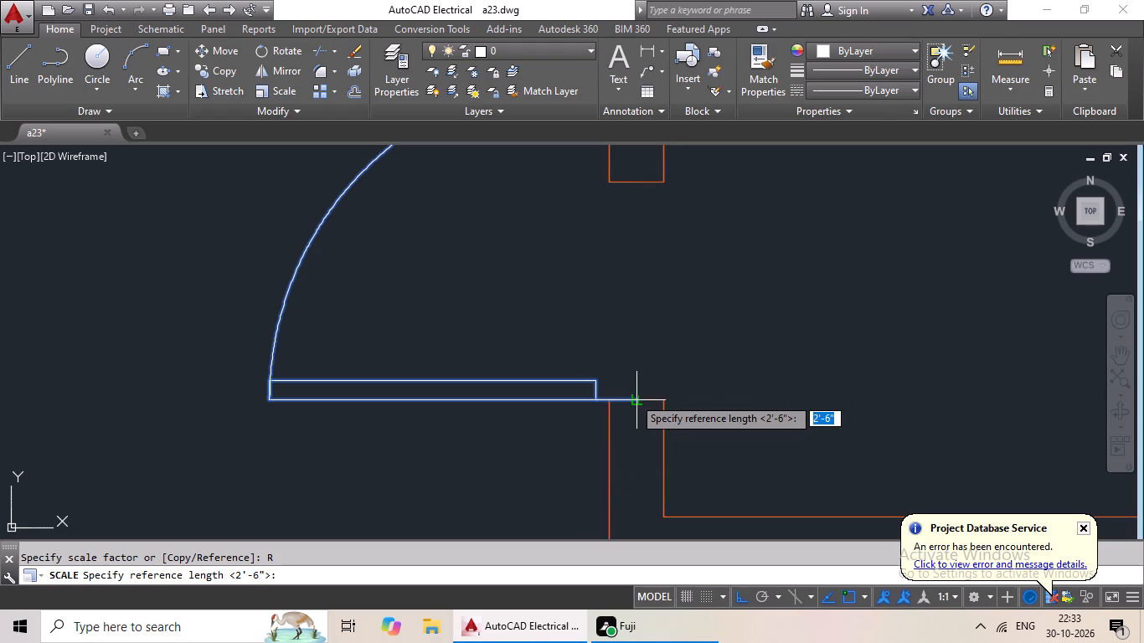
left_click(637, 397)
middle_click_drag(677, 309, 645, 479)
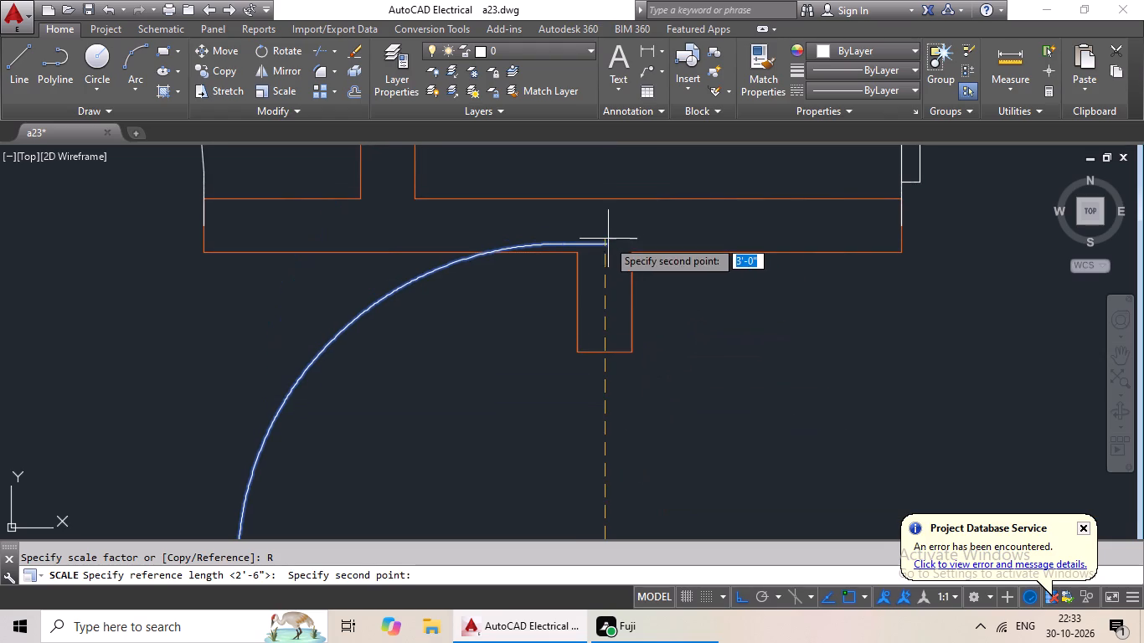
left_click(600, 243)
left_click(606, 352)
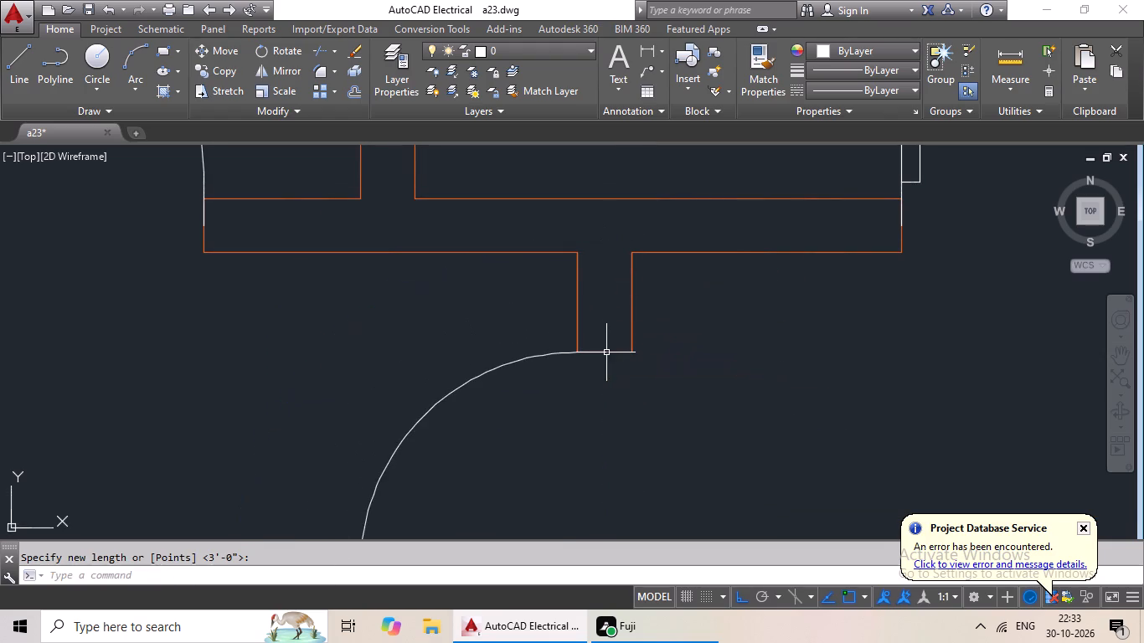
Paste the copied inner-room door onto the lower wall end of the inner-room opening in the second-row right unit.
scroll(726, 348, "down", 4)
middle_click_drag(763, 359, 502, 390)
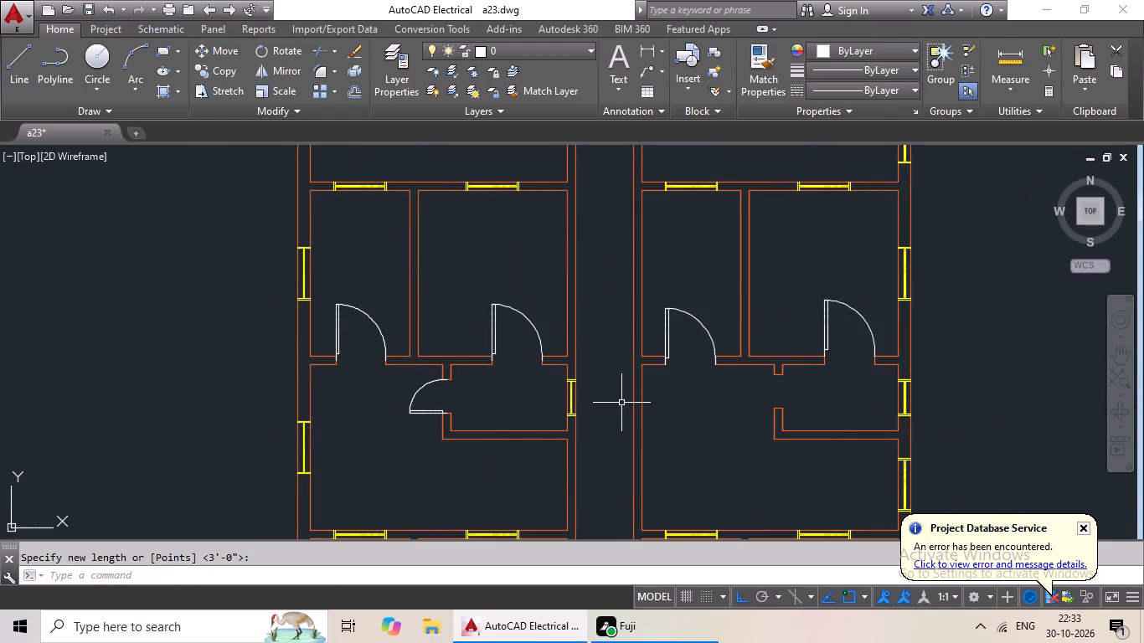
key("ctrl+v")
scroll(724, 405, "up", 4)
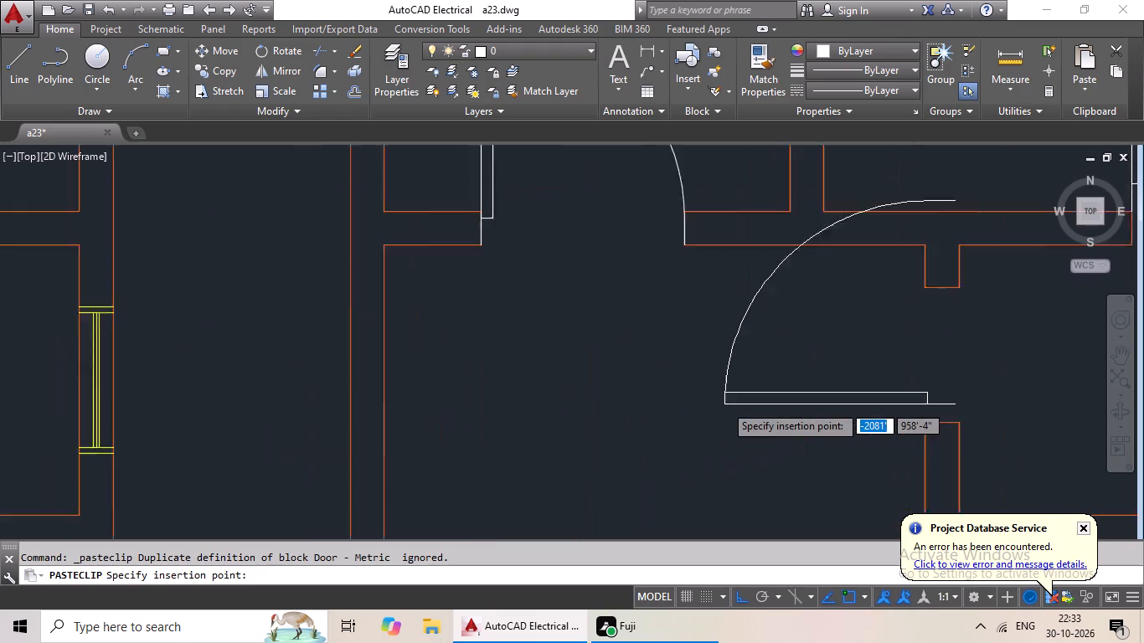
middle_click_drag(725, 403, 402, 405)
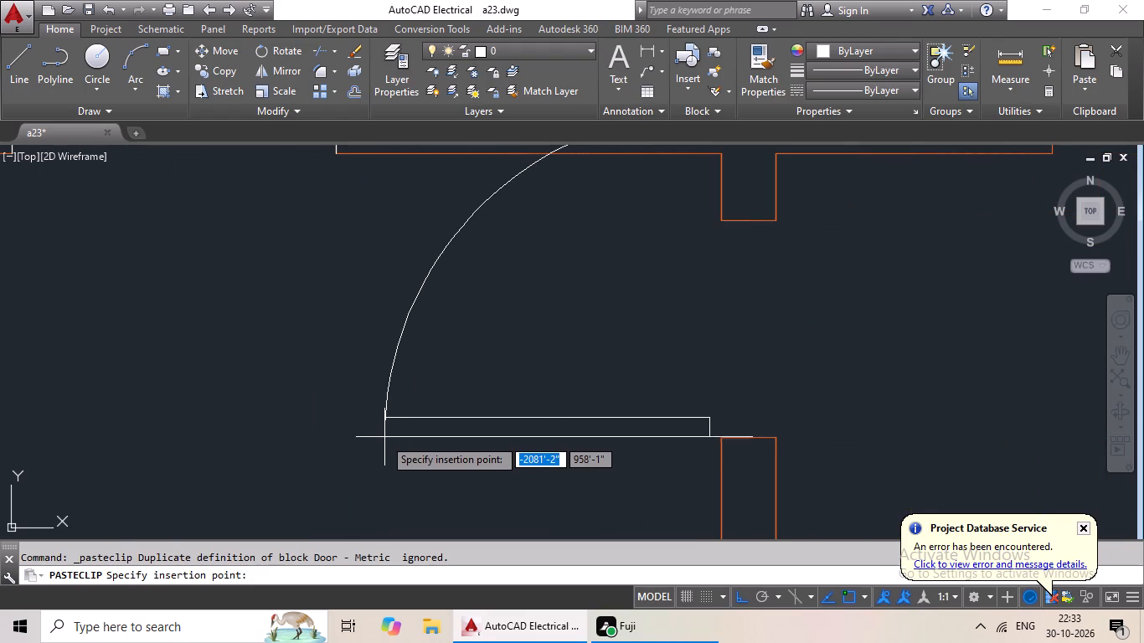
left_click(383, 438)
Scale the second-row right unit's inner-room door by reference so it spans from its hinge side to the opposite wall end.
left_click(487, 419)
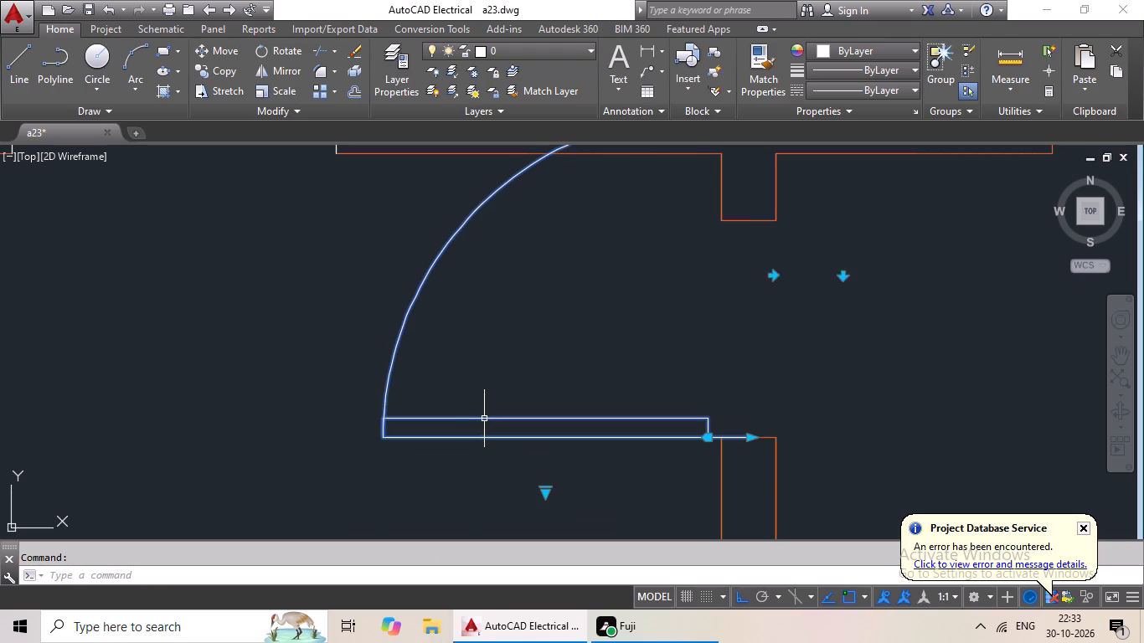
left_click(275, 91)
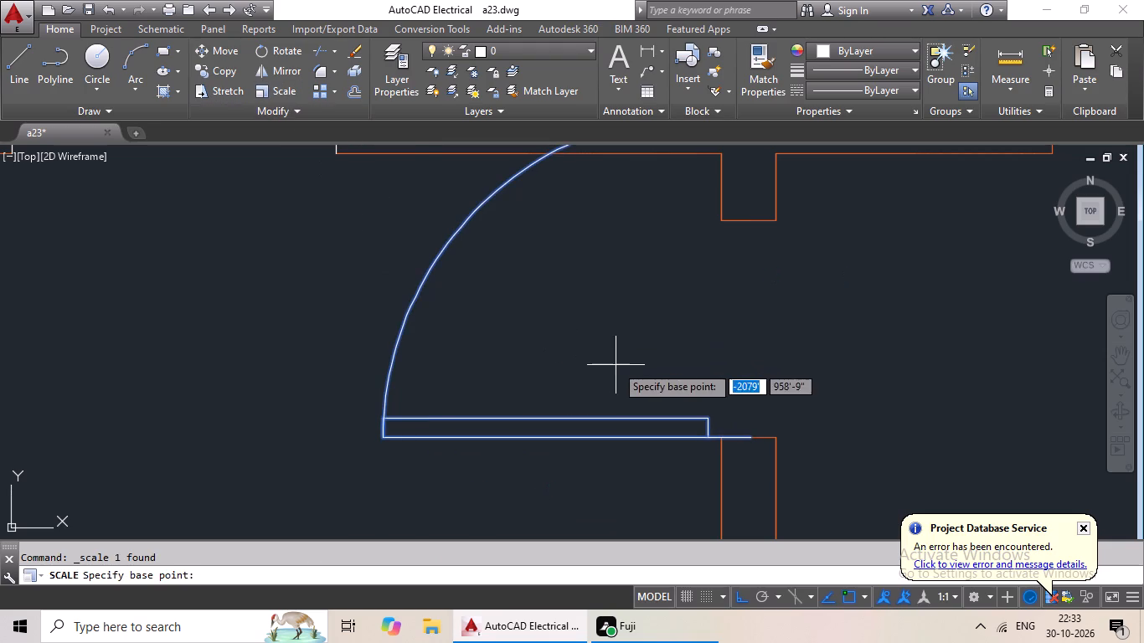
scroll(627, 369, "down", 2)
scroll(664, 393, "up", 2)
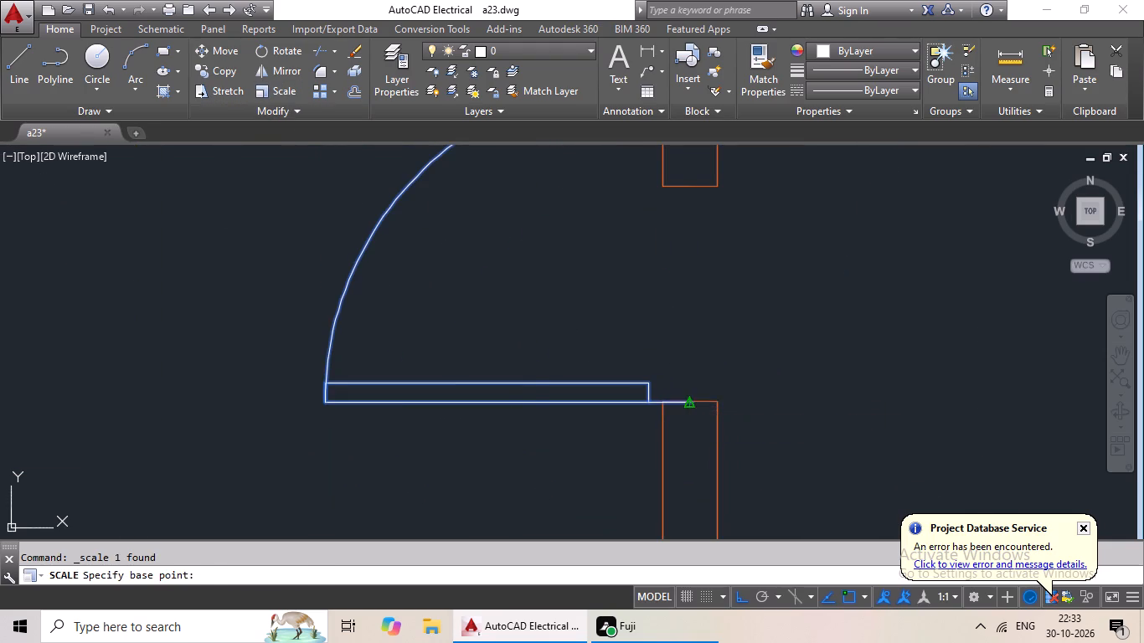
left_click(689, 402)
left_click(300, 576)
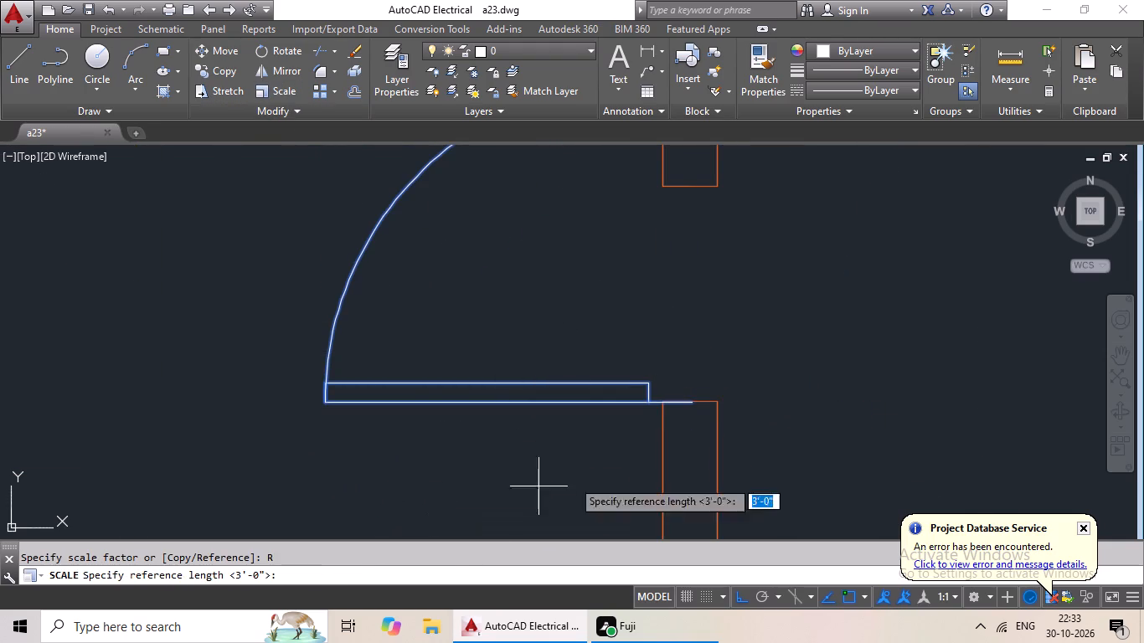
left_click(688, 400)
middle_click_drag(719, 299, 718, 311)
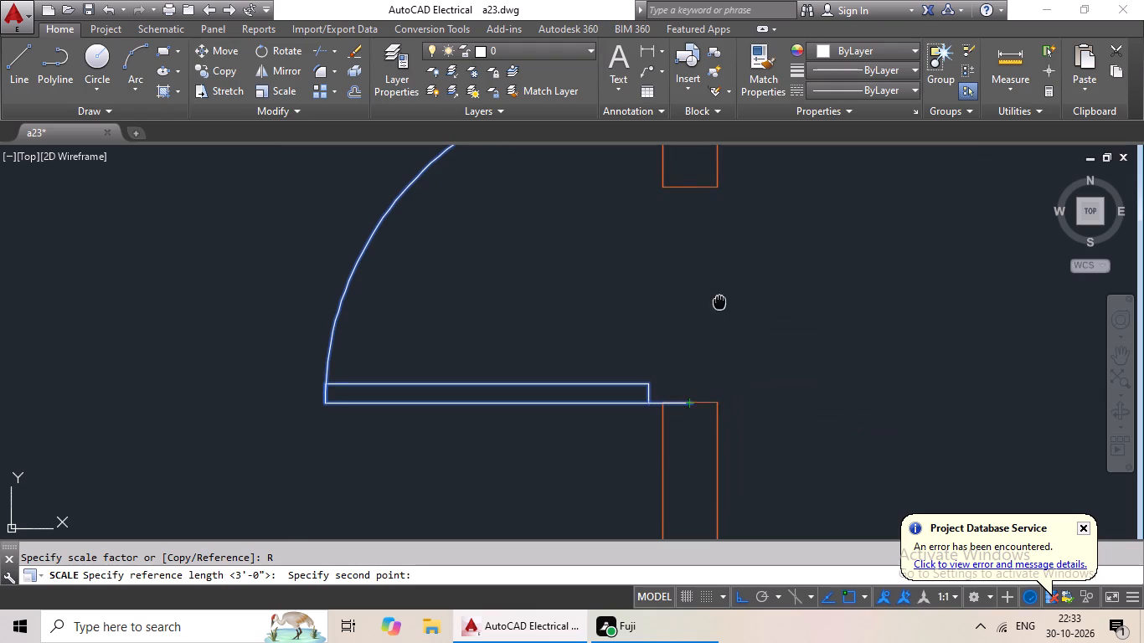
middle_click_drag(718, 311, 686, 466)
left_click(660, 242)
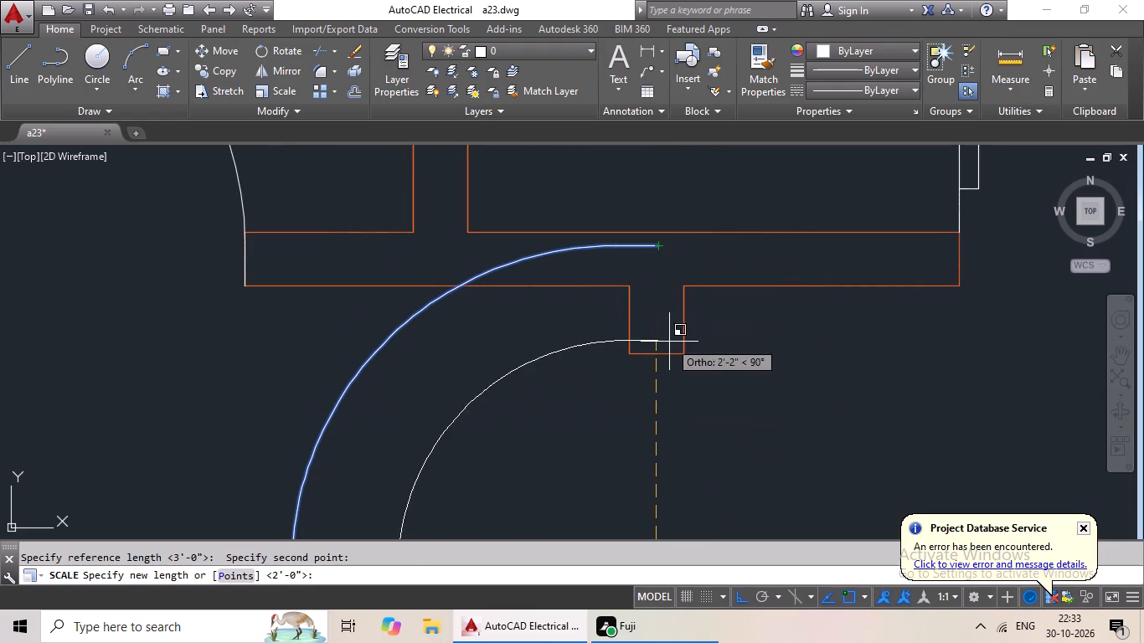
left_click(659, 357)
Copy the second-row left unit's first-room door and paste it at the wall-end midpoint of the first-room opening in the unit below.
scroll(772, 339, "down", 3)
middle_click_drag(778, 397, 845, 297)
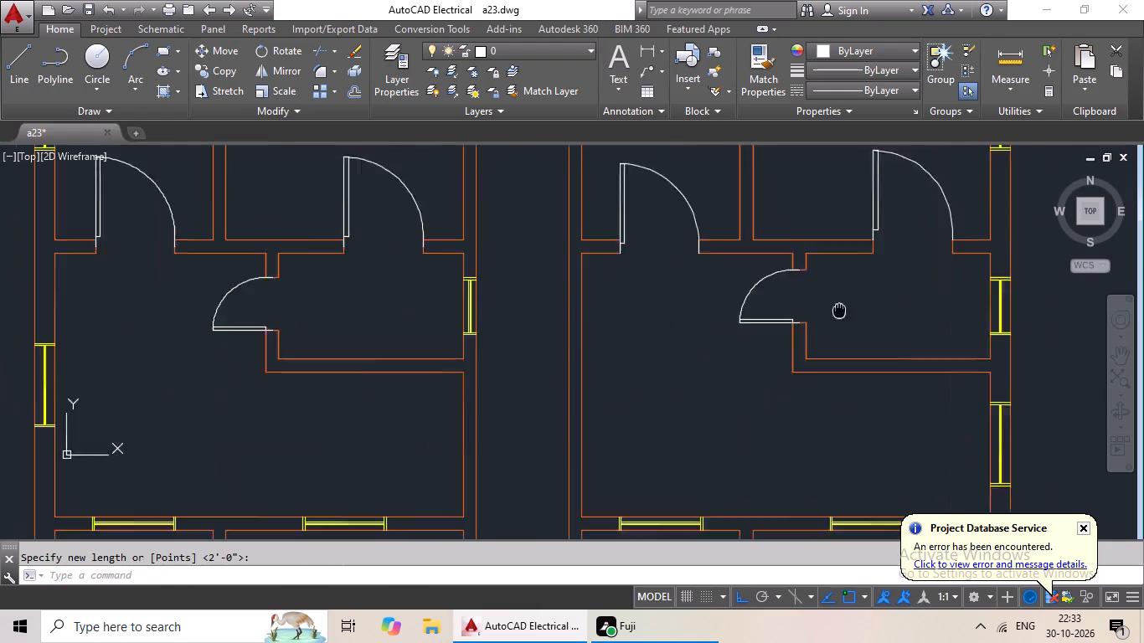
middle_click_drag(845, 297, 848, 290)
scroll(817, 324, "down", 1)
middle_click_drag(704, 363, 775, 250)
scroll(753, 286, "down", 1)
middle_click_drag(697, 316, 651, 382)
left_click(517, 231)
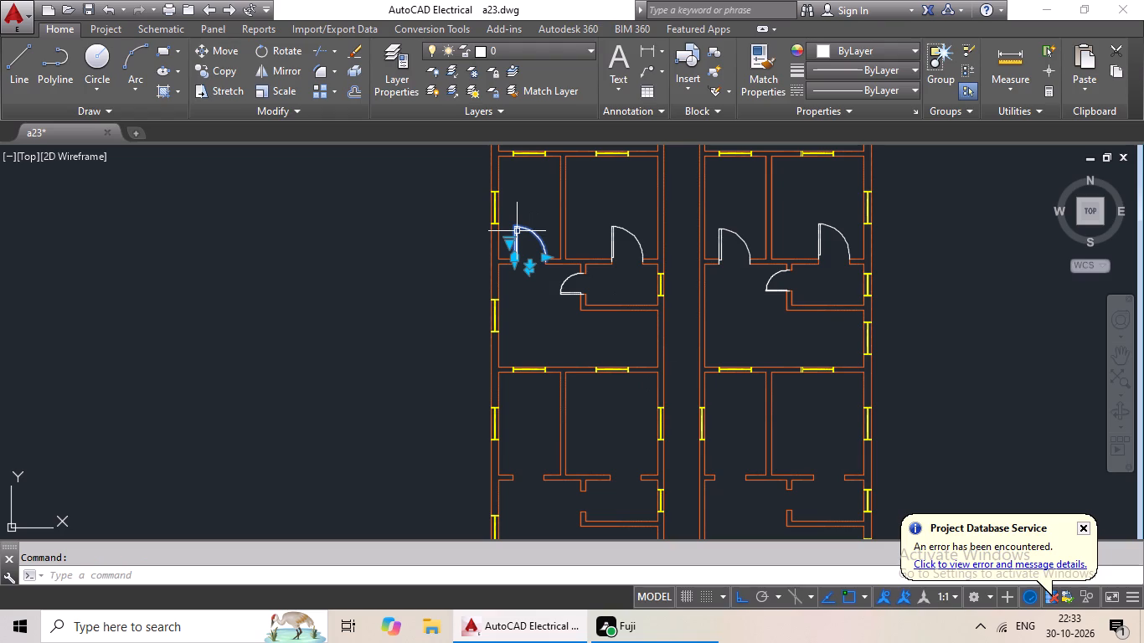
key("ctrl+c")
key("ctrl+v")
scroll(518, 480, "up", 4)
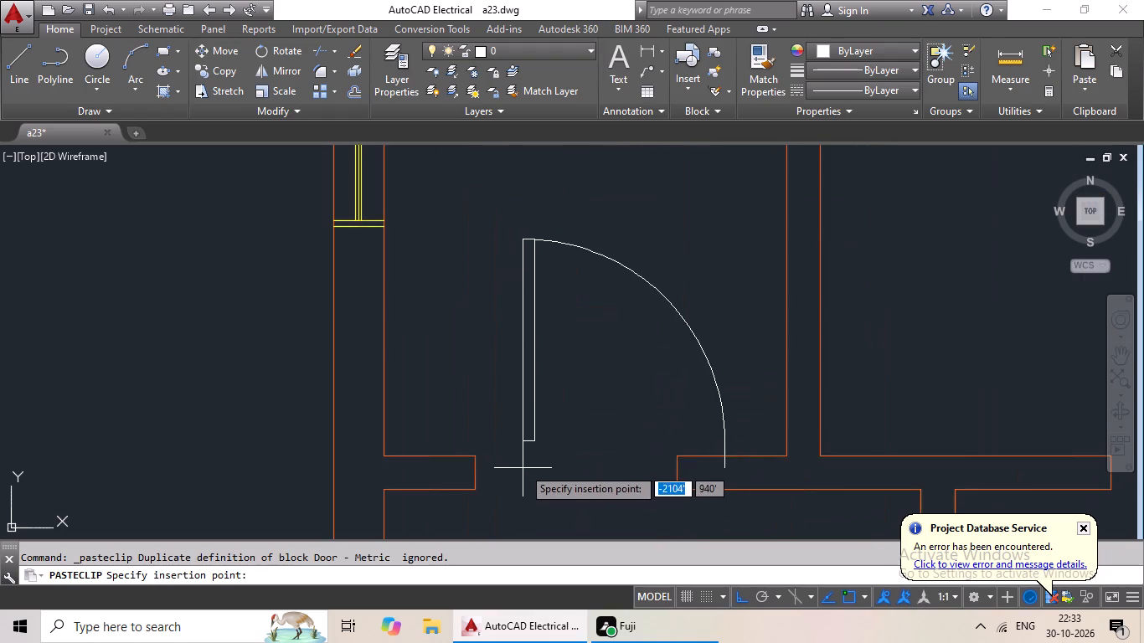
scroll(519, 467, "down", 1)
middle_click_drag(544, 419, 572, 253)
scroll(551, 284, "down", 1)
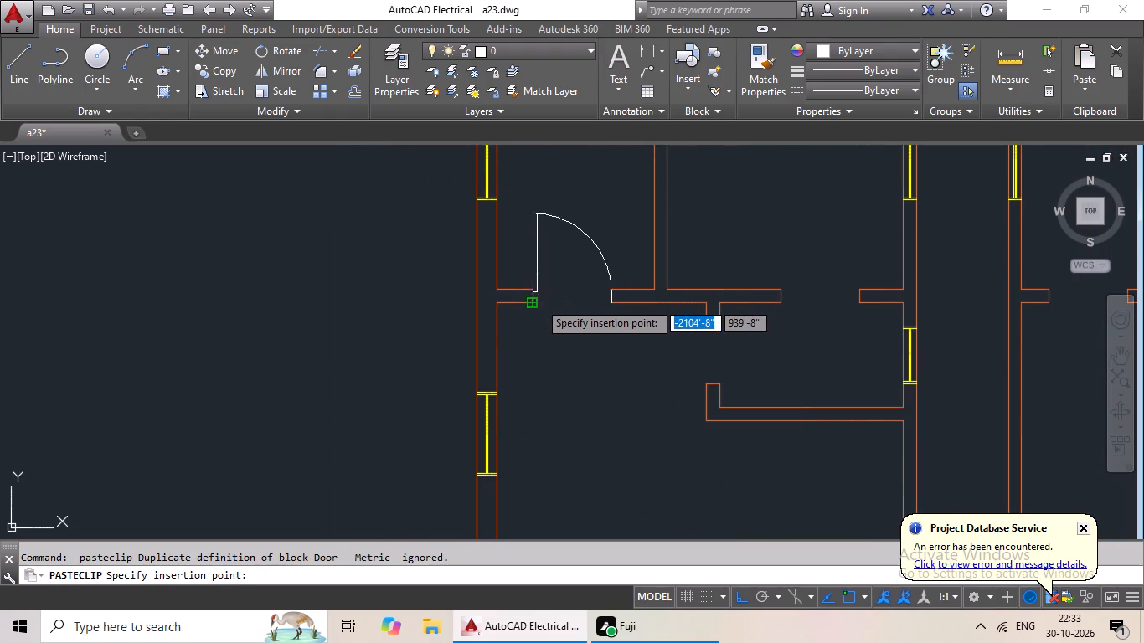
scroll(535, 300, "up", 4)
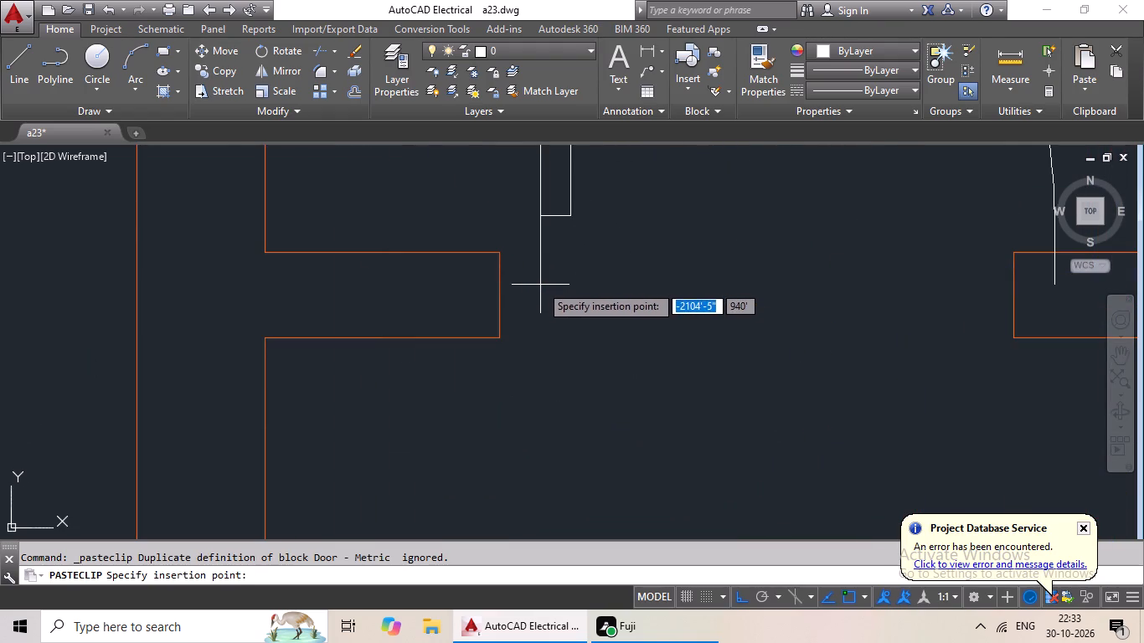
middle_click_drag(472, 306, 421, 341)
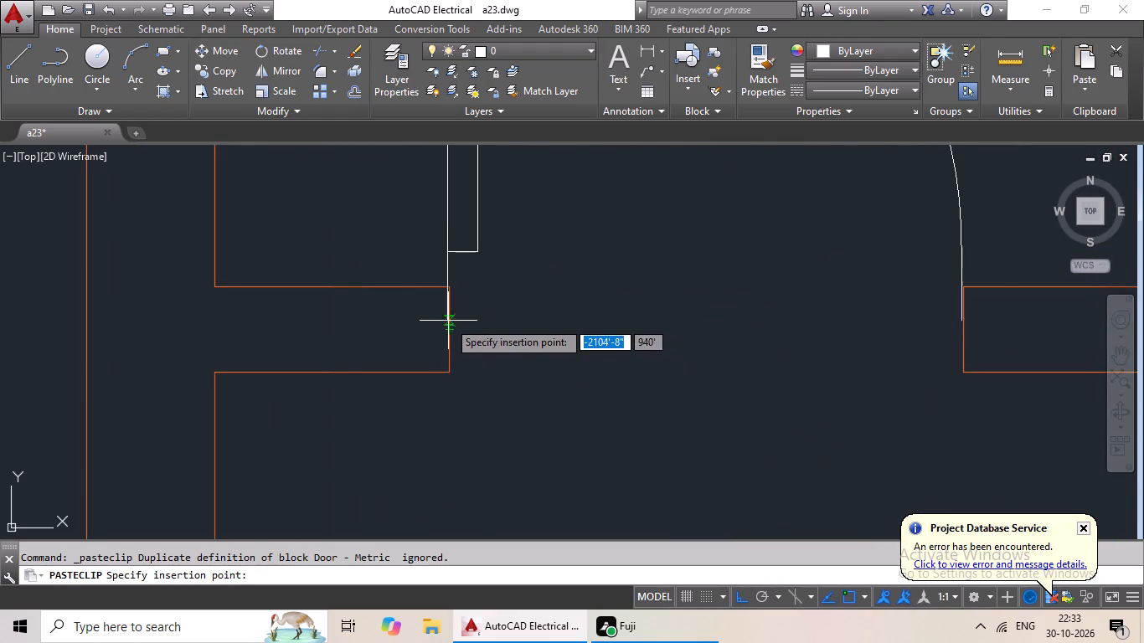
left_click(451, 330)
scroll(563, 311, "down", 4)
middle_click_drag(647, 325, 643, 327)
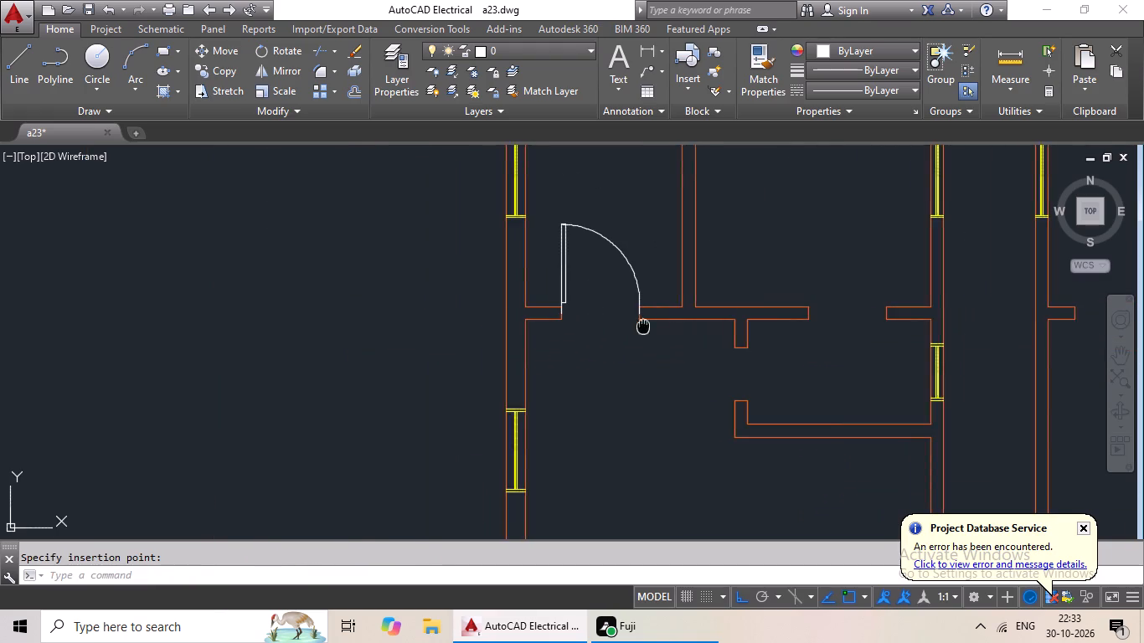
middle_click_drag(643, 327, 500, 364)
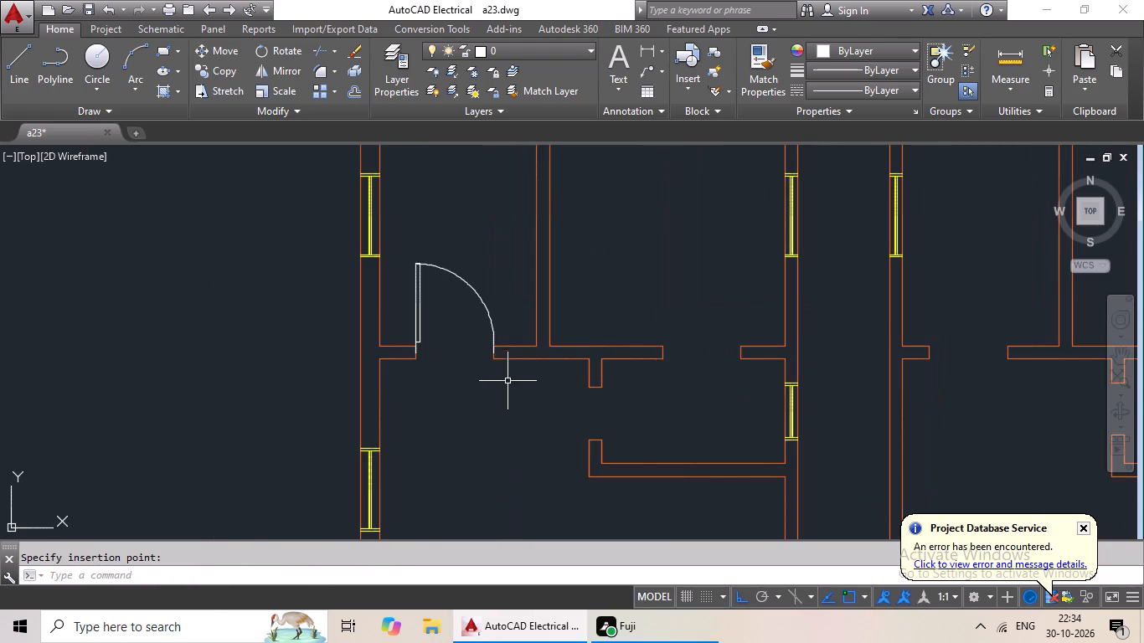
Paste the copied room door at the wall-end midpoint of the second-room opening in the third-row left unit.
key("ctrl+v")
scroll(662, 356, "up", 3)
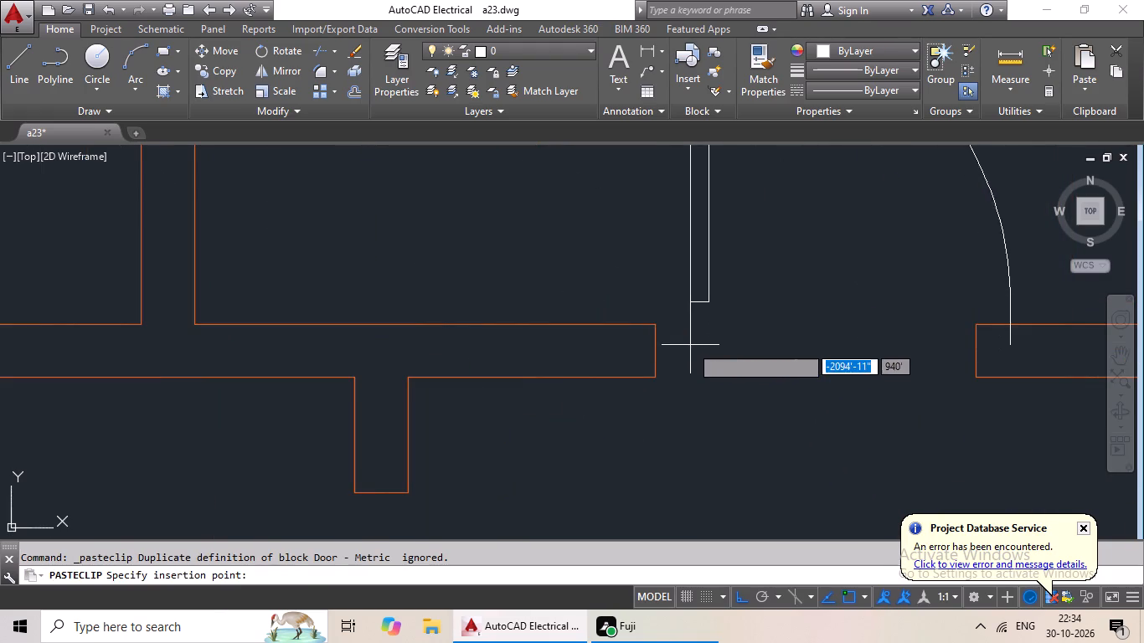
left_click(656, 350)
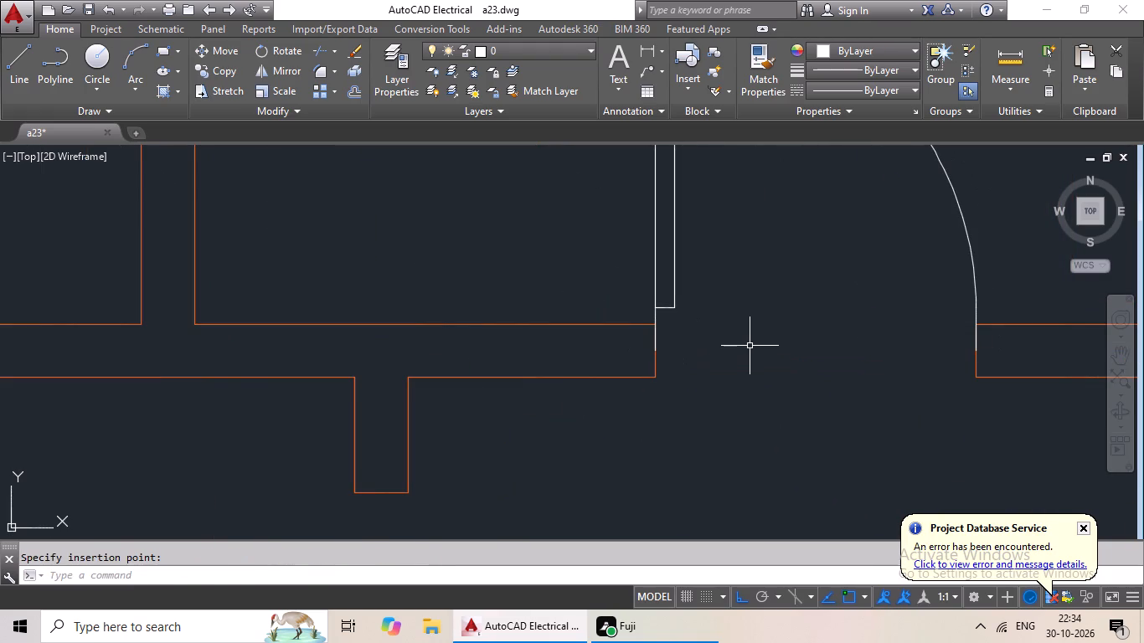
Paste the copied room door at the wall-end midpoints of the first-room and second-room openings in the third-row right unit.
key("ctrl+v")
scroll(772, 339, "down", 2)
middle_click_drag(772, 339, 494, 335)
middle_click_drag(814, 332, 556, 359)
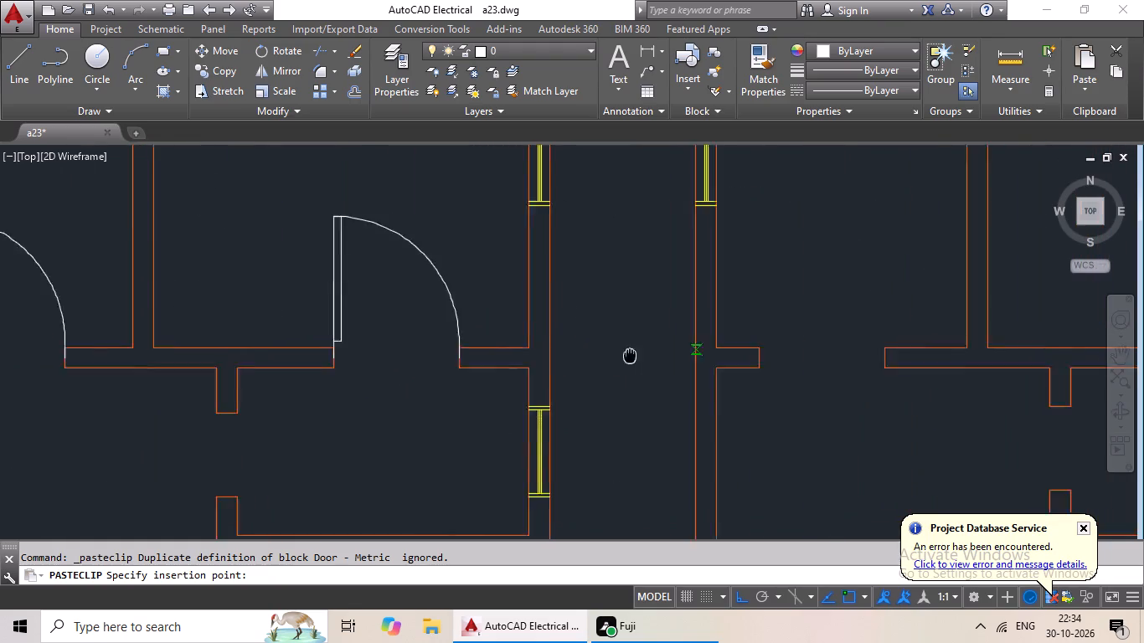
middle_click_drag(556, 359, 411, 363)
scroll(502, 355, "up", 2)
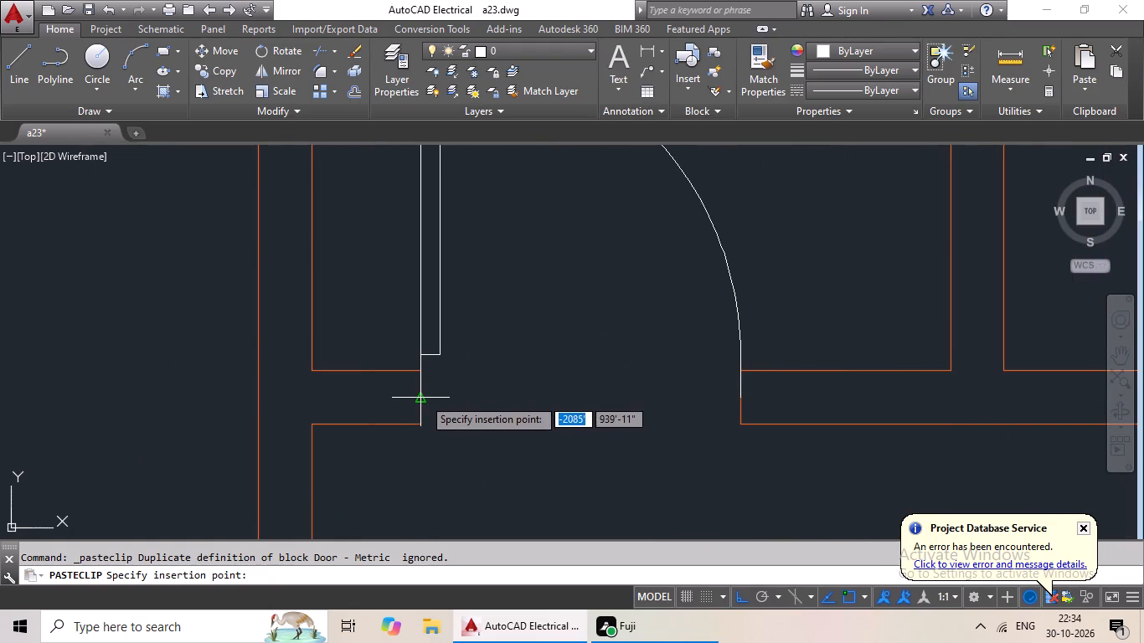
left_click(423, 398)
key("ctrl+v")
scroll(450, 399, "down", 3, "ctrl")
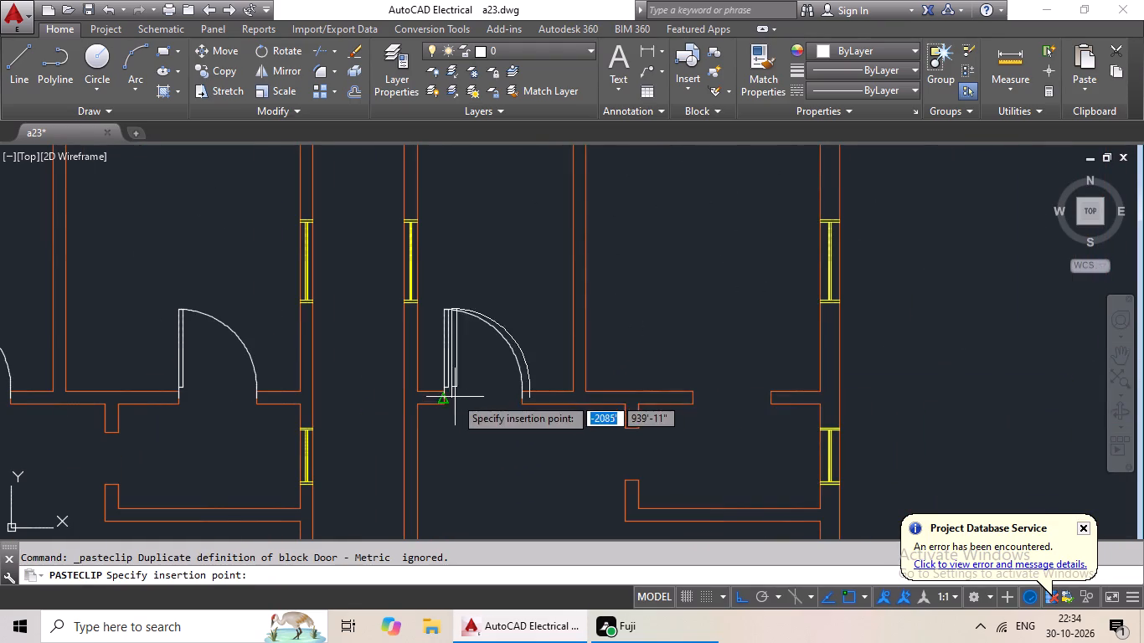
scroll(703, 401, "up", 3)
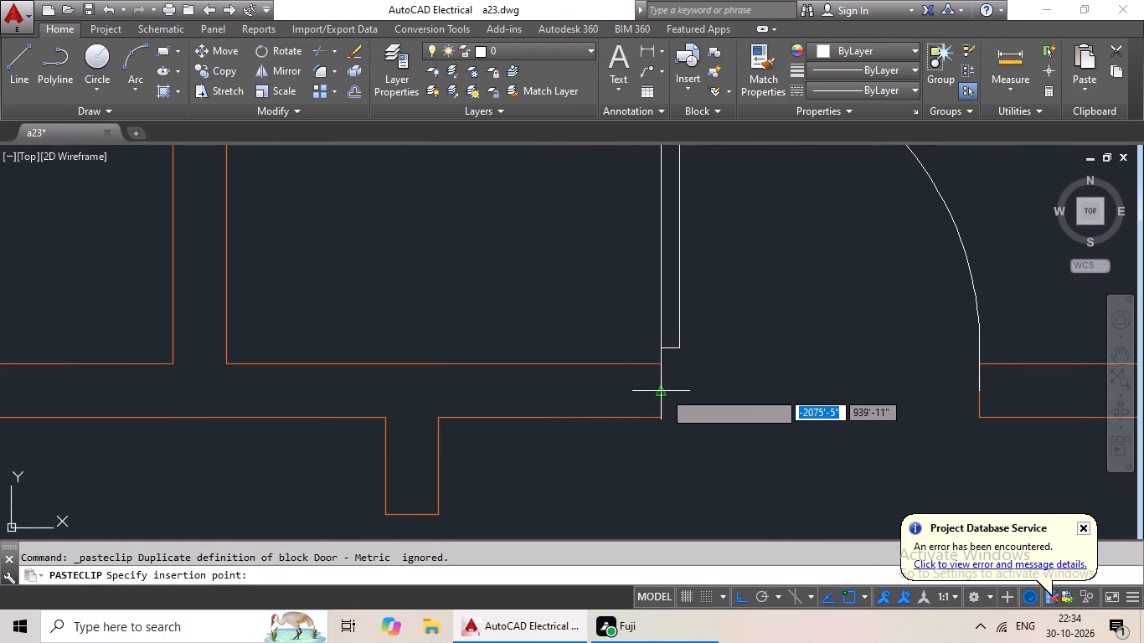
left_click(663, 391)
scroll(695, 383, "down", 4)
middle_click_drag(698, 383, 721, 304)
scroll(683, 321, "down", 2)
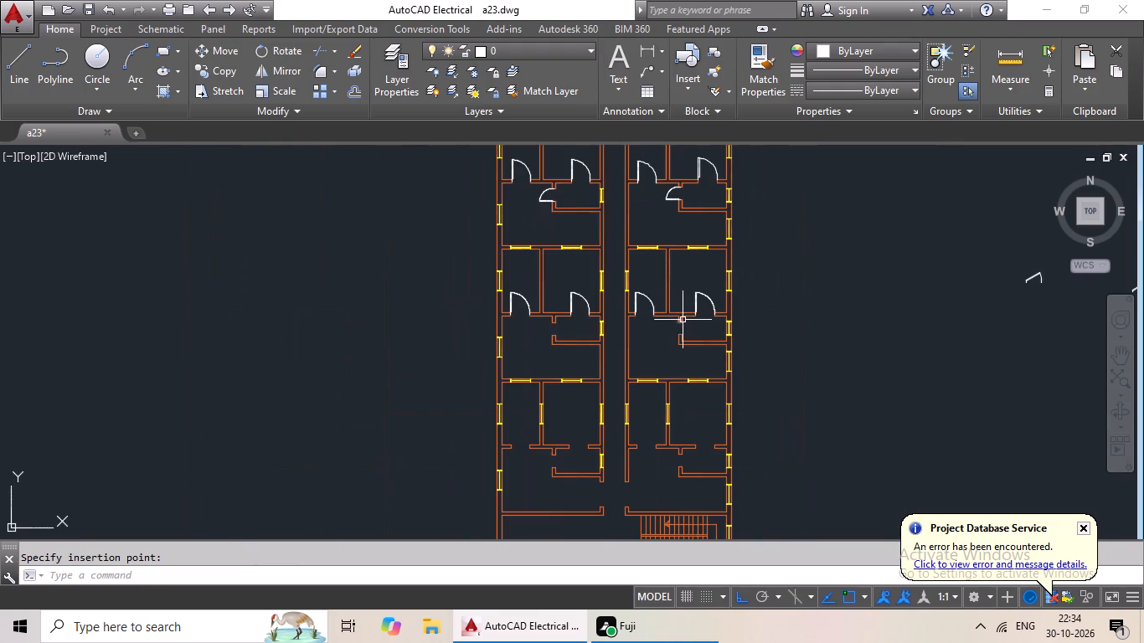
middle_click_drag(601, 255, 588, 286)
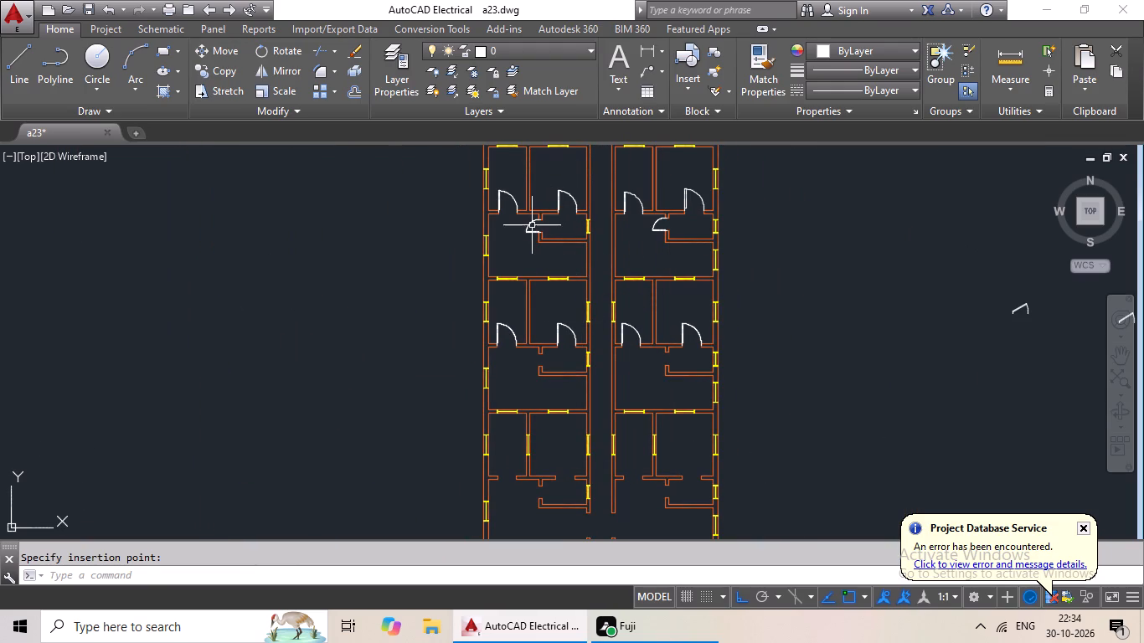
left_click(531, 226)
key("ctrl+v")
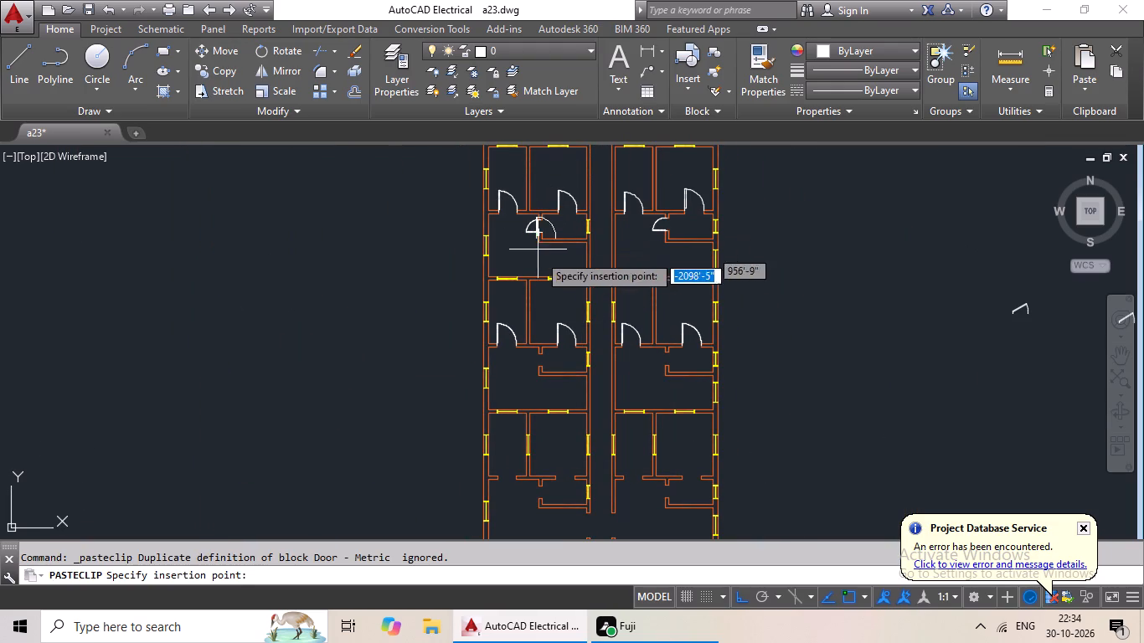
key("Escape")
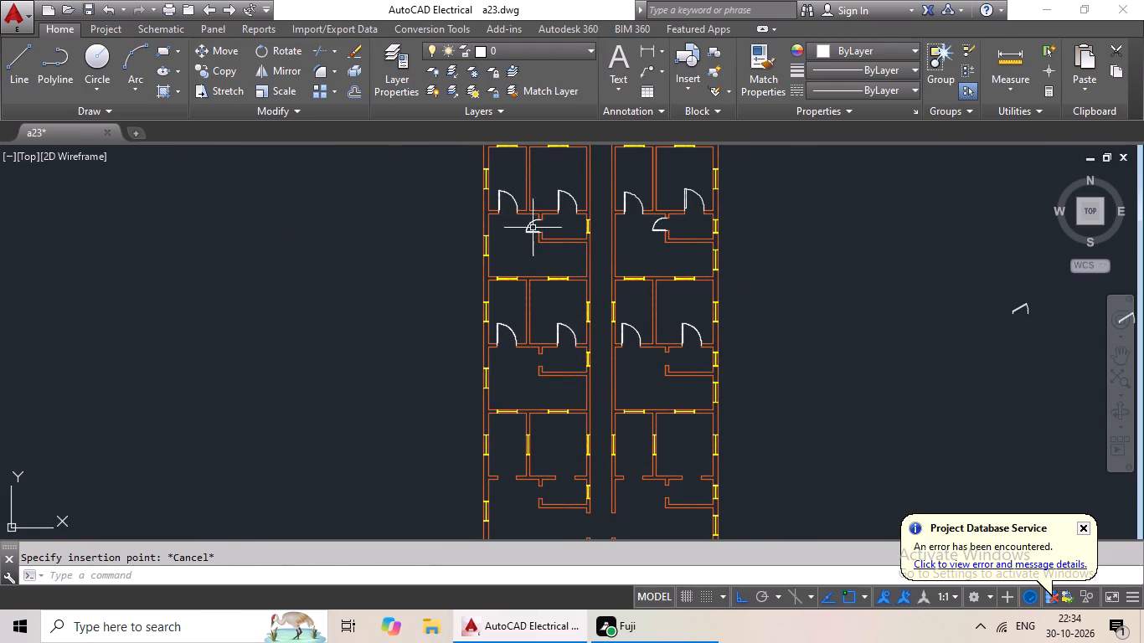
Copy the second-row left unit's inner-room door and paste it onto the lower wall end of the inner-room opening in the unit below.
left_click(531, 224)
key("ctrl+c")
key("ctrl+v")
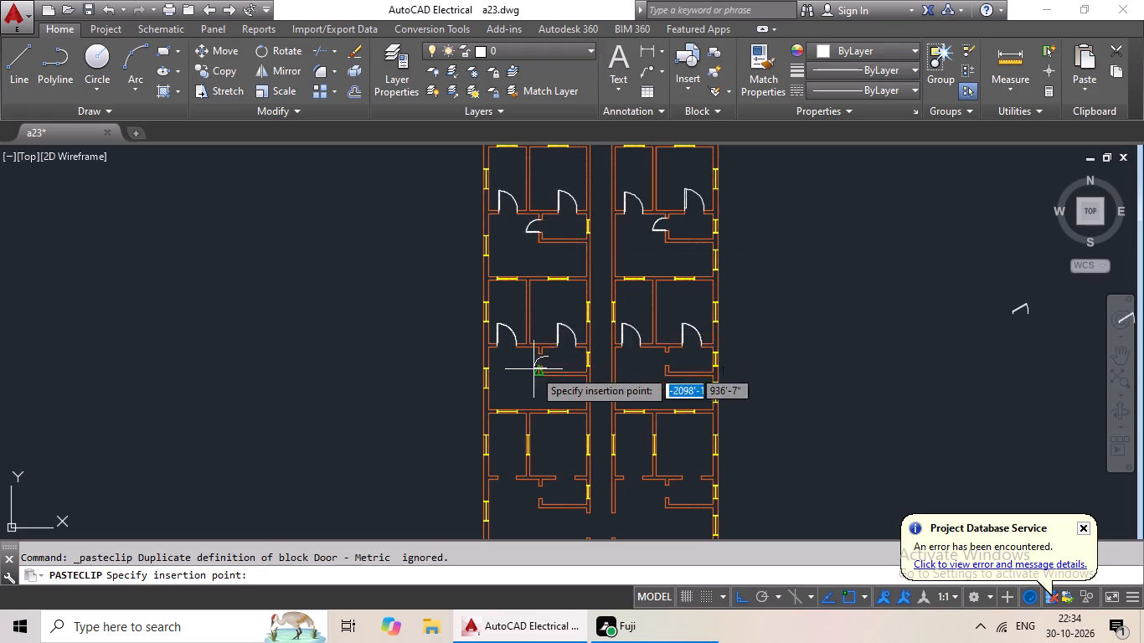
scroll(533, 369, "up", 7)
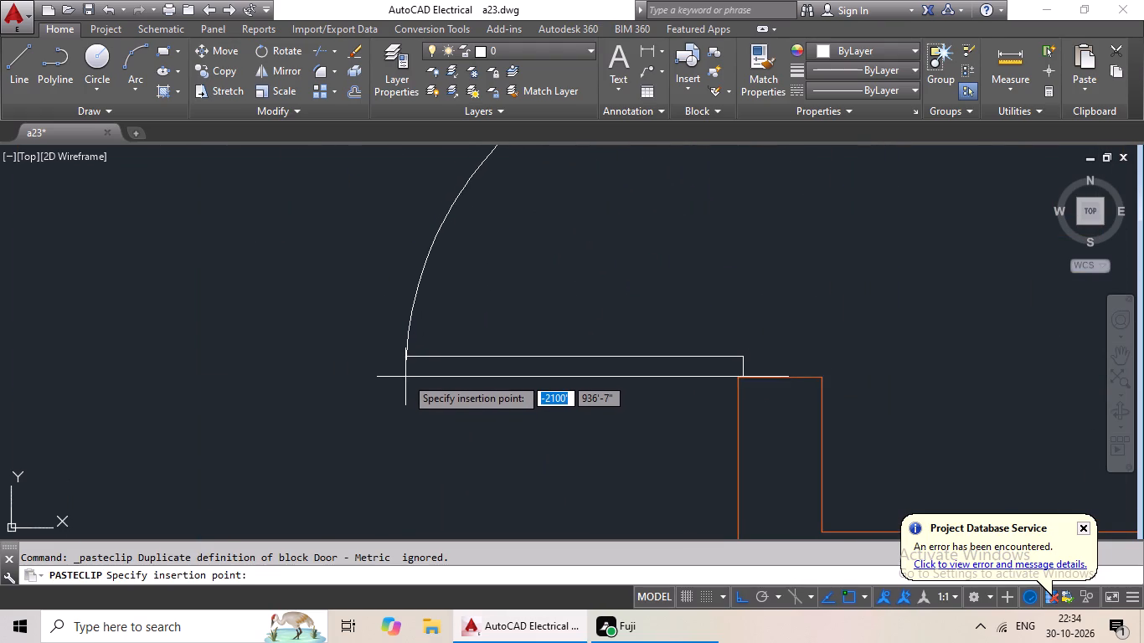
left_click(398, 378)
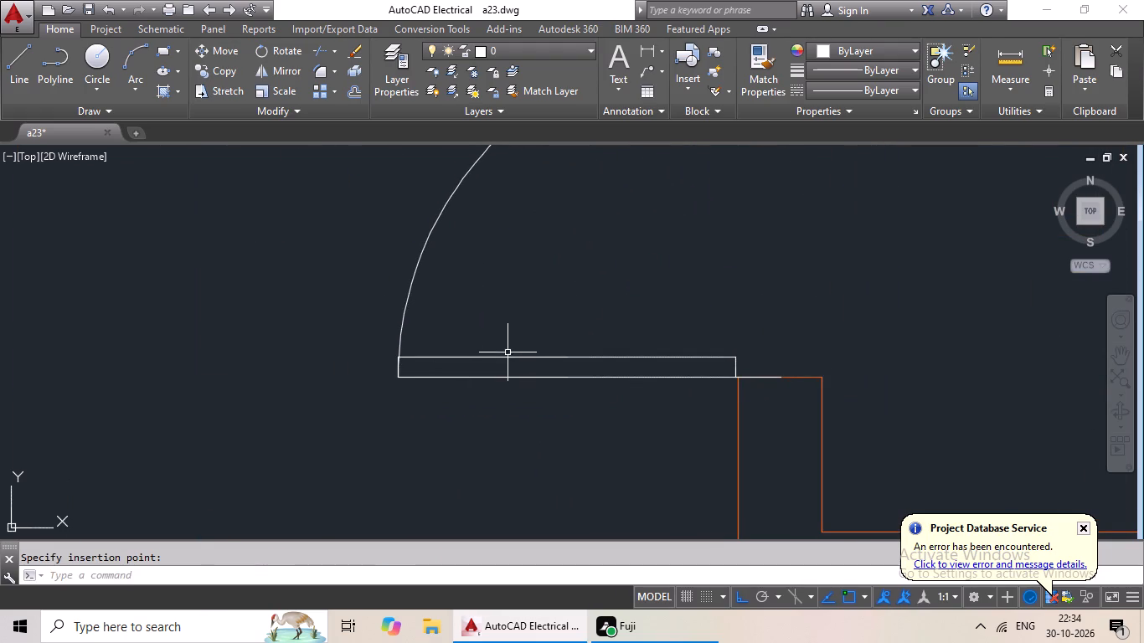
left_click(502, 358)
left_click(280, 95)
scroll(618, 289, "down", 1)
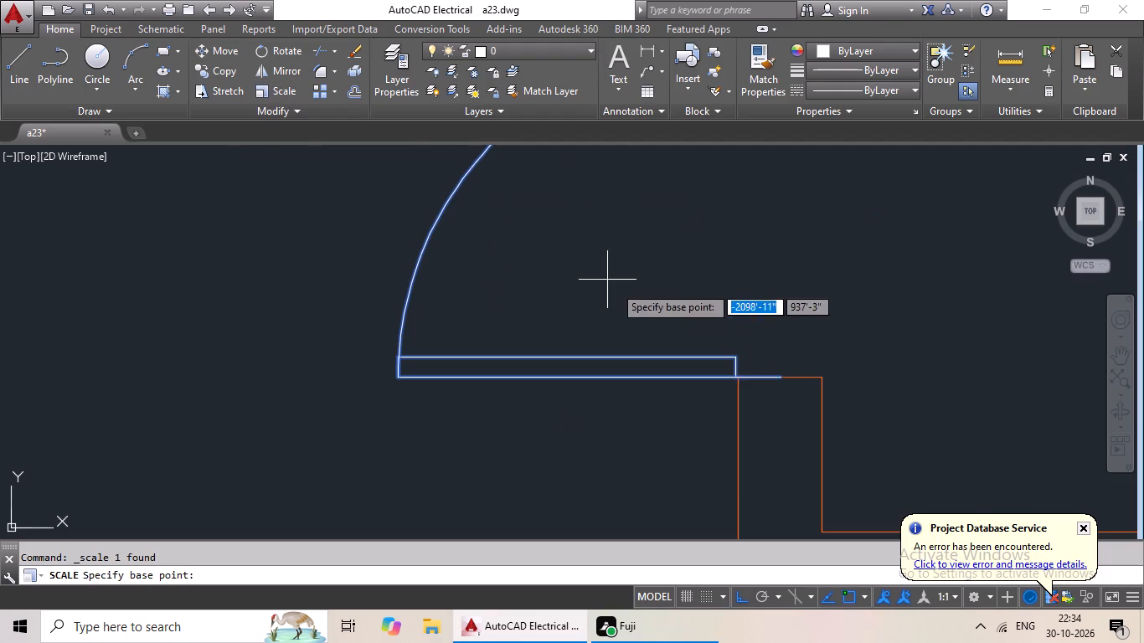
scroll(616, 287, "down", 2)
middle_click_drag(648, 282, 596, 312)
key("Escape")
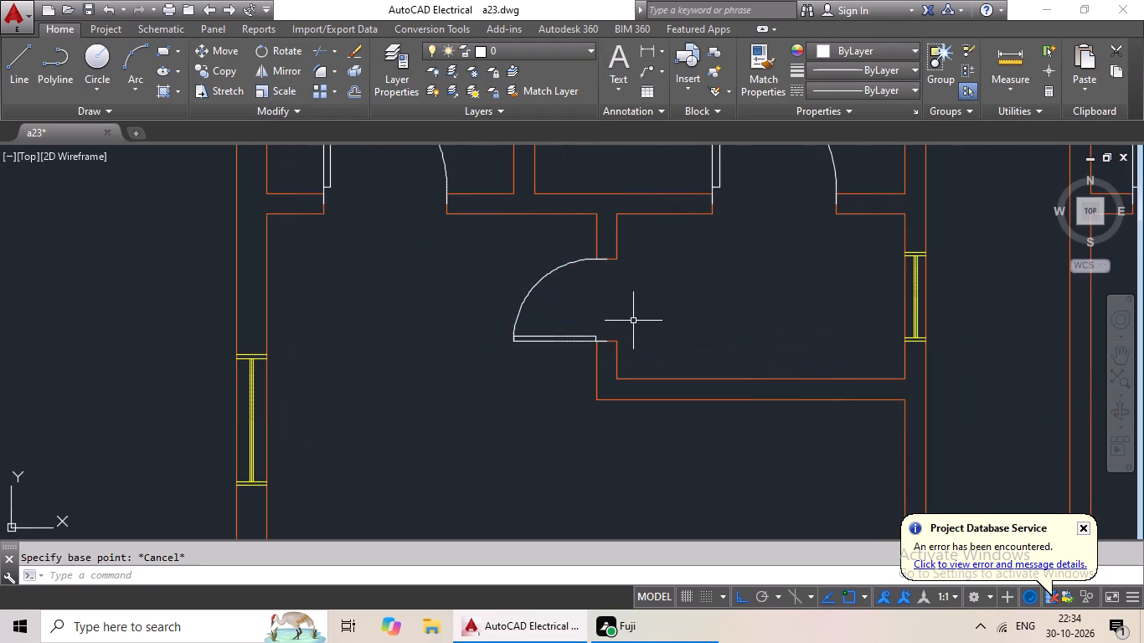
Paste the copied inner-room door onto the lower wall end of the inner-room opening in the third-row right unit.
left_click(536, 342)
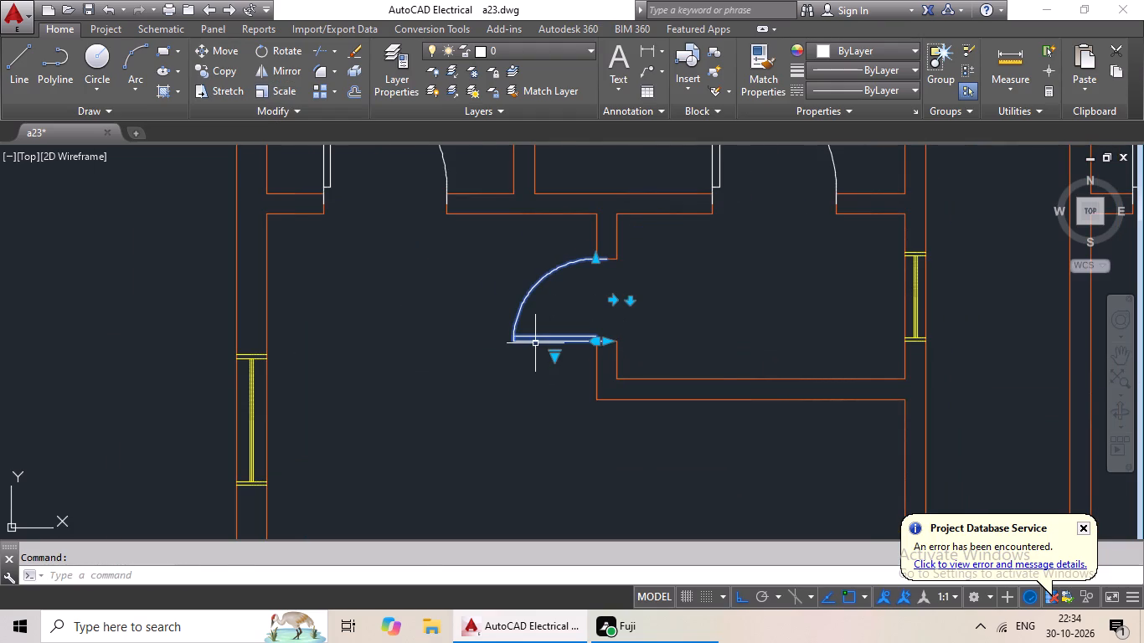
key("ctrl+v")
scroll(619, 356, "down", 2)
middle_click_drag(642, 359, 259, 363)
scroll(466, 350, "up", 4)
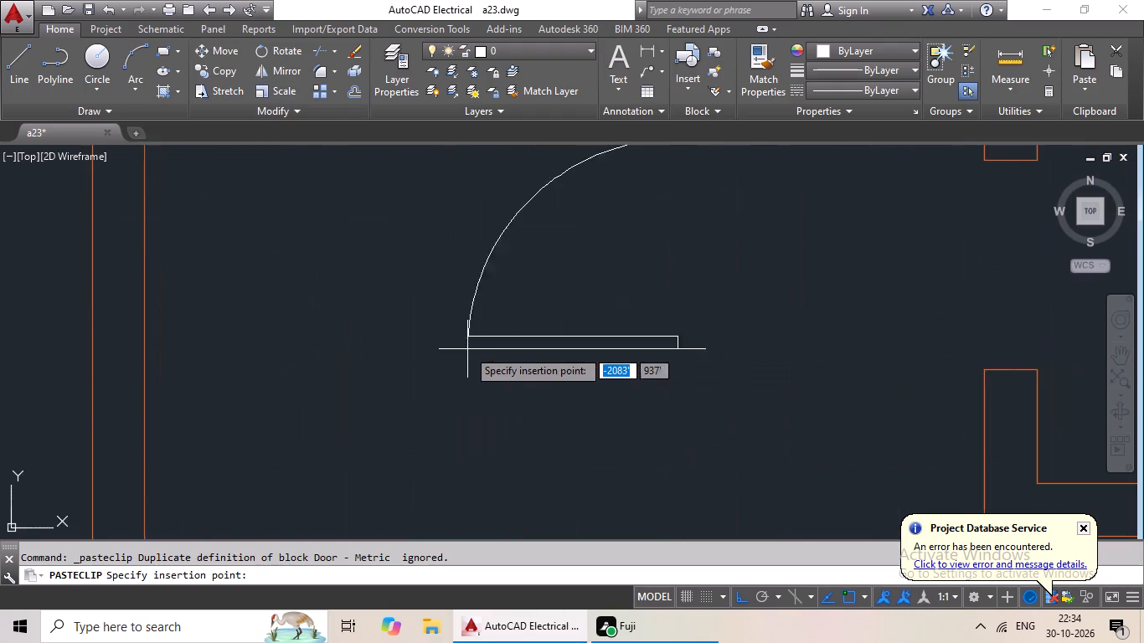
middle_click_drag(580, 349, 142, 385)
scroll(307, 412, "up", 3)
scroll(359, 400, "down", 2)
middle_click_drag(309, 404, 204, 404)
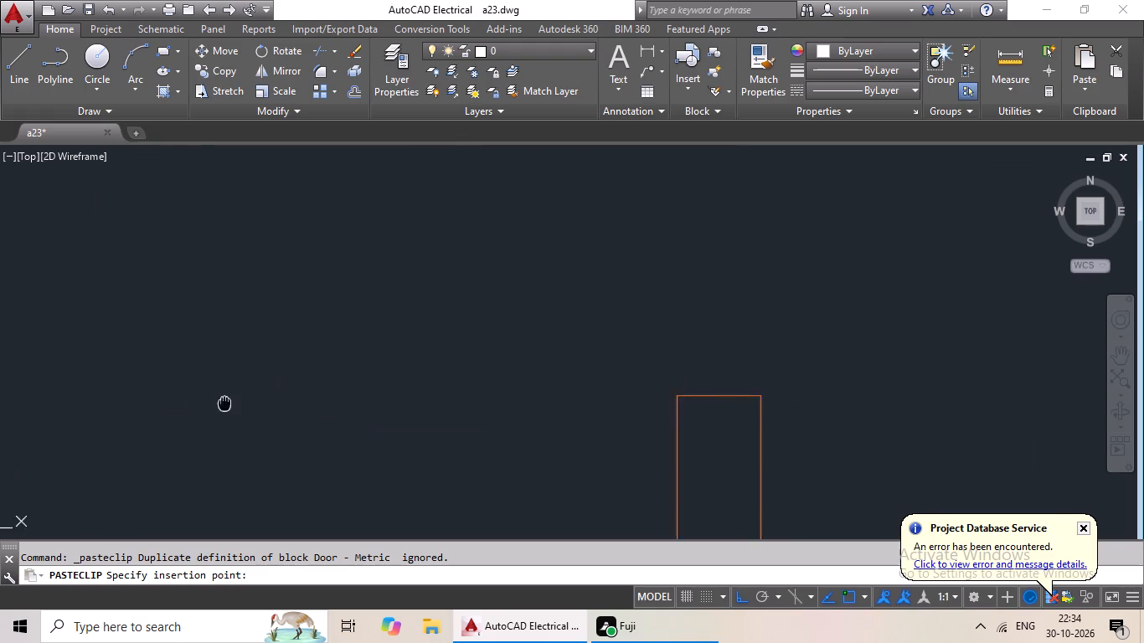
middle_click_drag(204, 404, 77, 403)
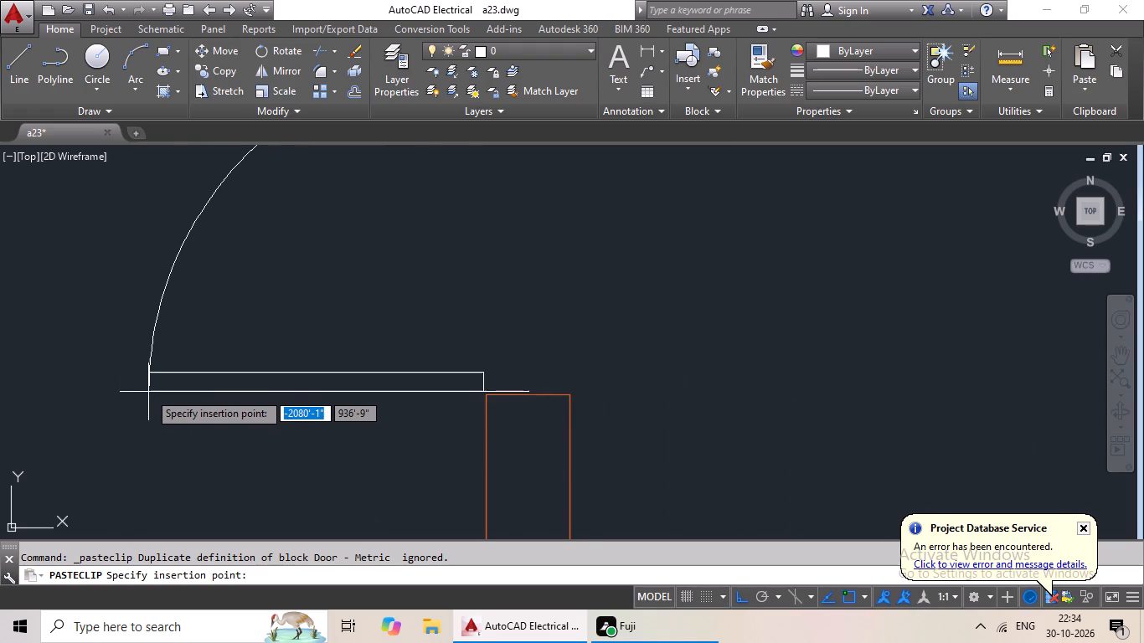
left_click(147, 395)
Copy the third-row right unit's second-room door and paste it at the wall-end midpoint of the fourth-row left unit's first-room opening.
scroll(247, 392, "down", 4)
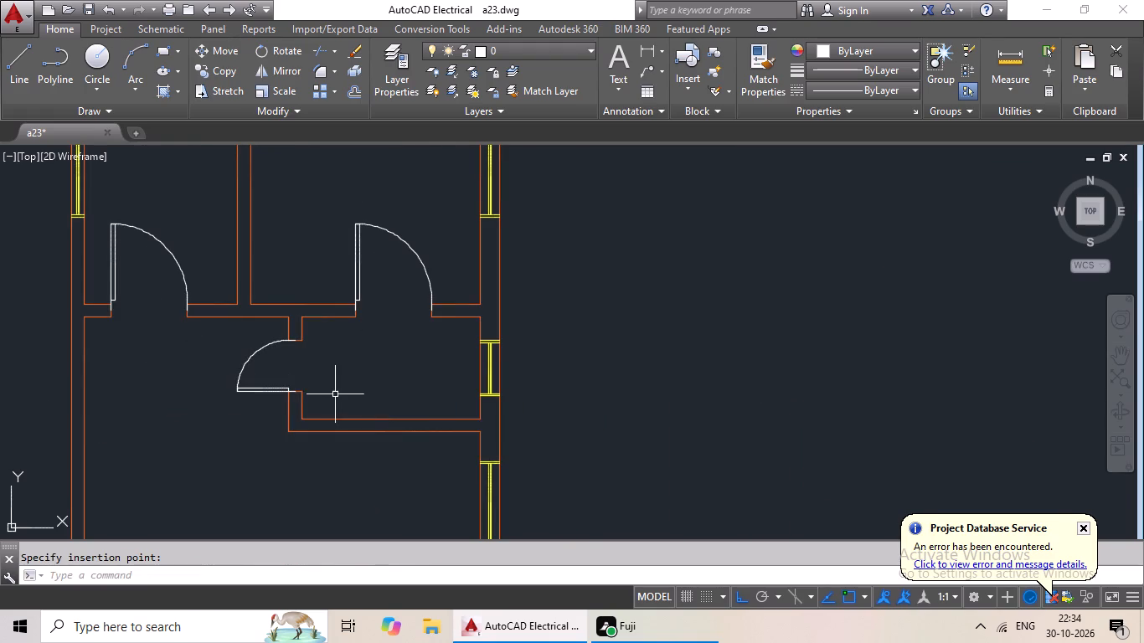
scroll(275, 342, "up", 4)
scroll(426, 371, "down", 3)
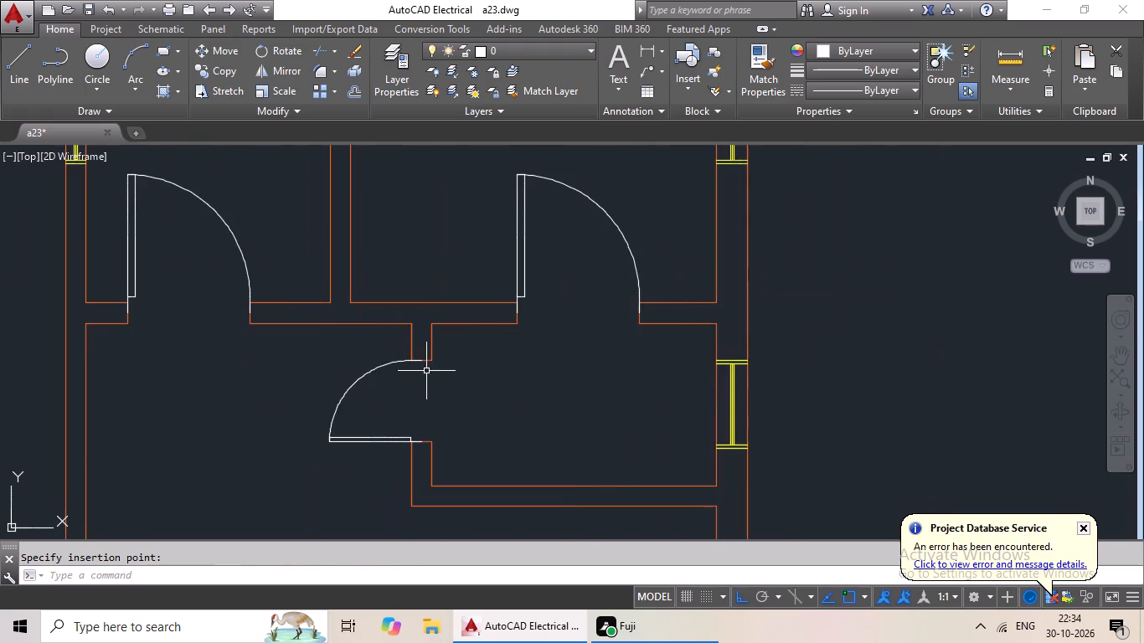
scroll(441, 377, "down", 2)
left_click(475, 316)
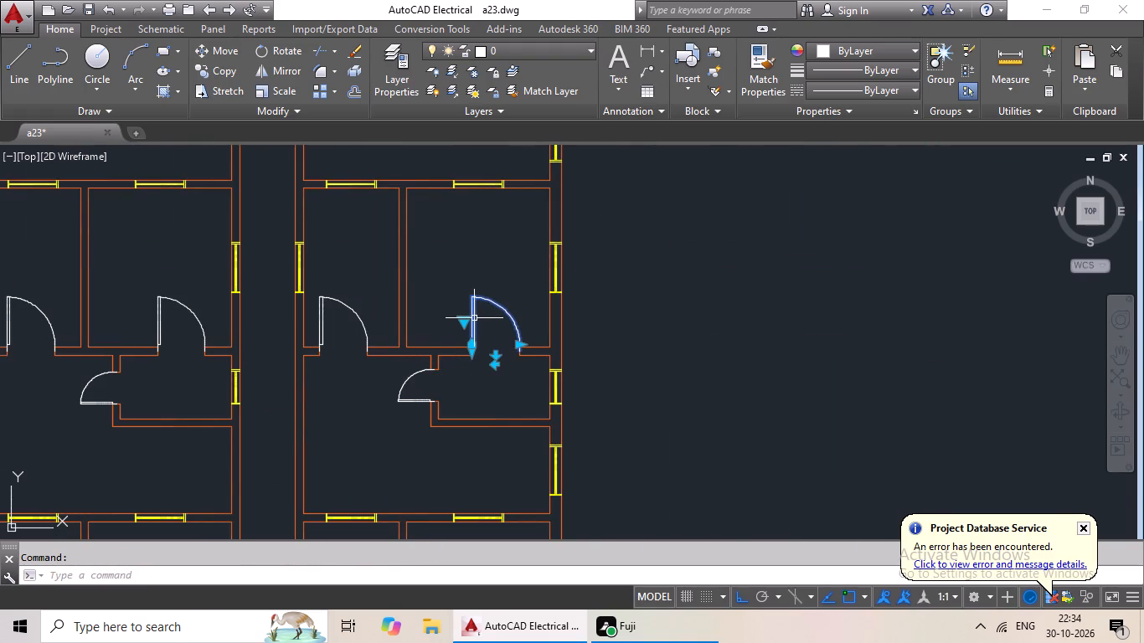
key("ctrl+c")
key("ctrl+v")
scroll(460, 359, "down", 2)
middle_click_drag(458, 379, 522, 326)
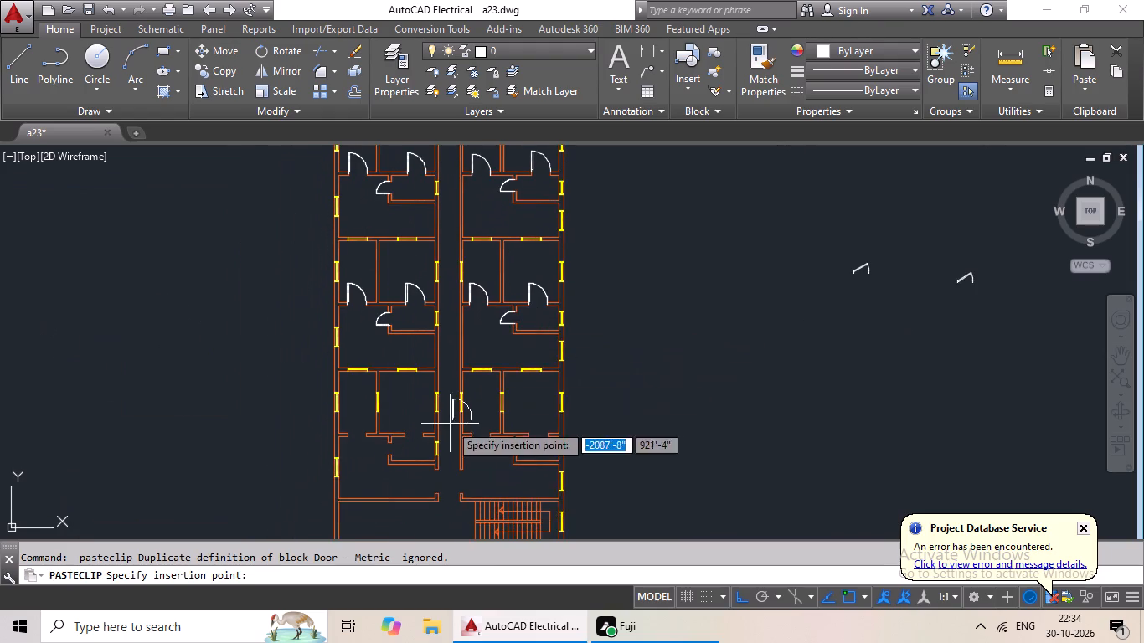
middle_click_drag(448, 424, 528, 296)
scroll(435, 306, "up", 5)
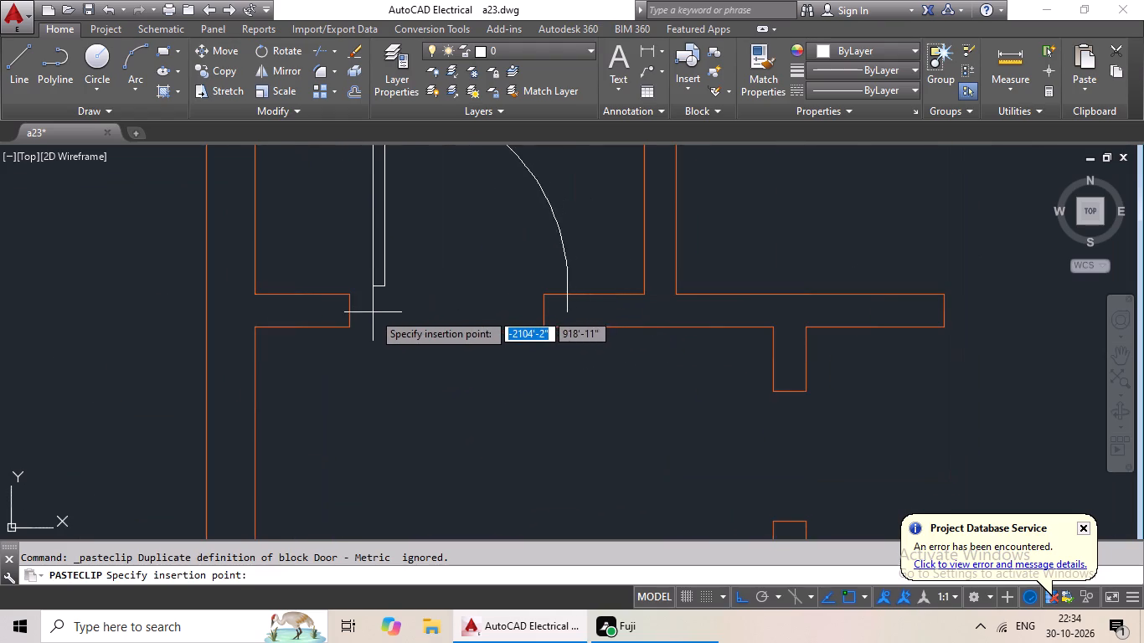
scroll(372, 312, "up", 2)
left_click(310, 308)
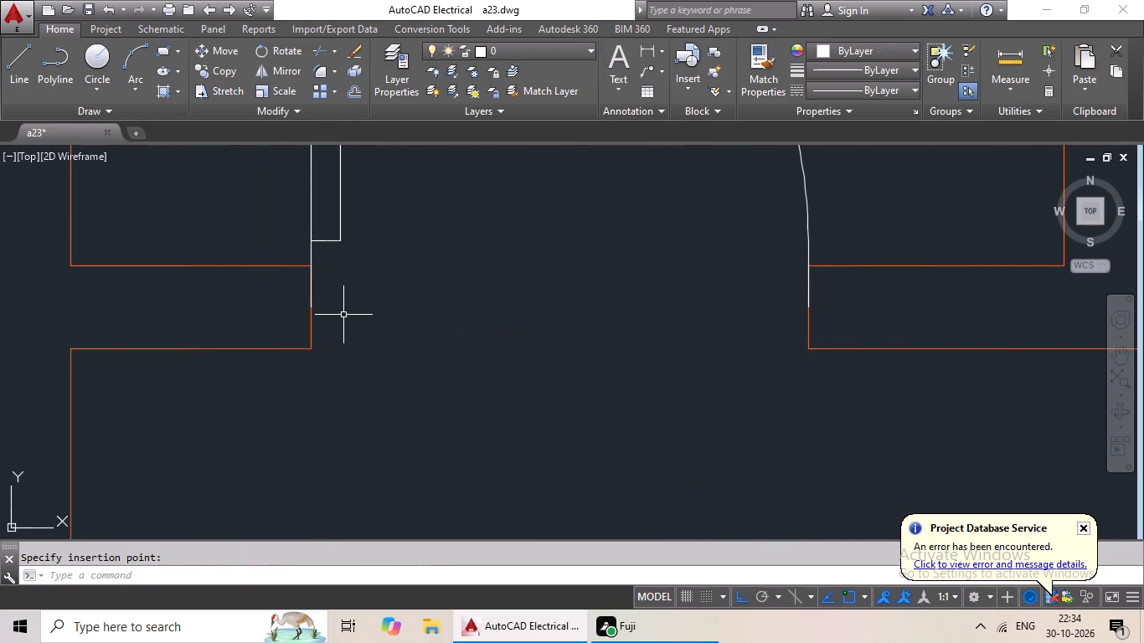
Paste the copied room door at the wall-end midpoint of the second-room opening in the fourth-row left unit.
key("ctrl+v")
scroll(429, 348, "down", 3)
middle_click_drag(428, 347, 263, 347)
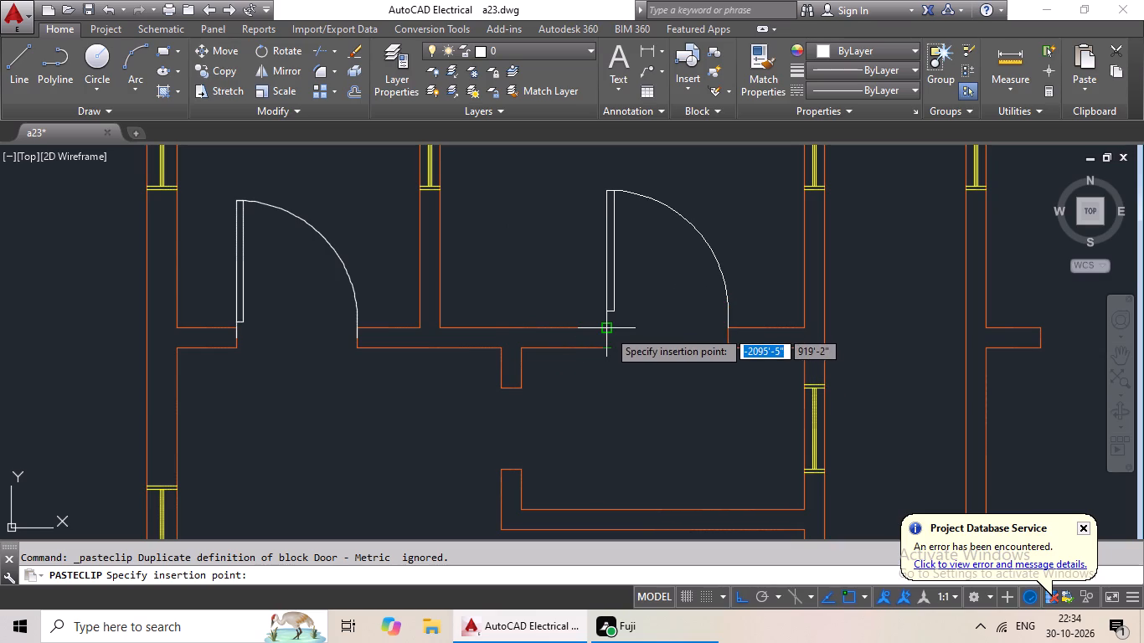
scroll(609, 341, "up", 3)
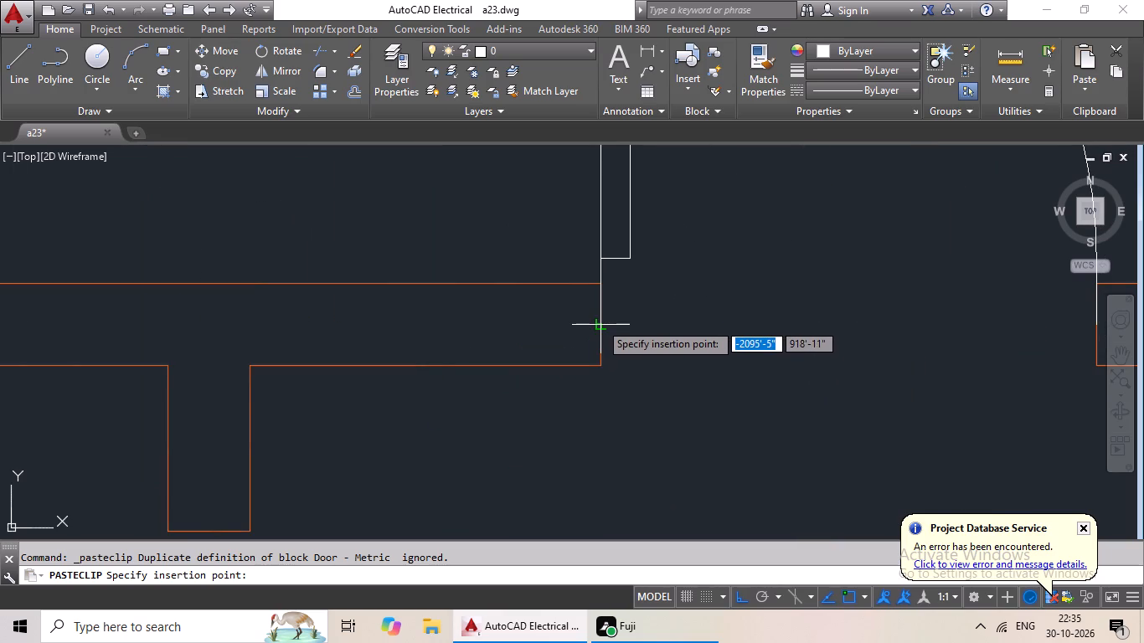
left_click(600, 328)
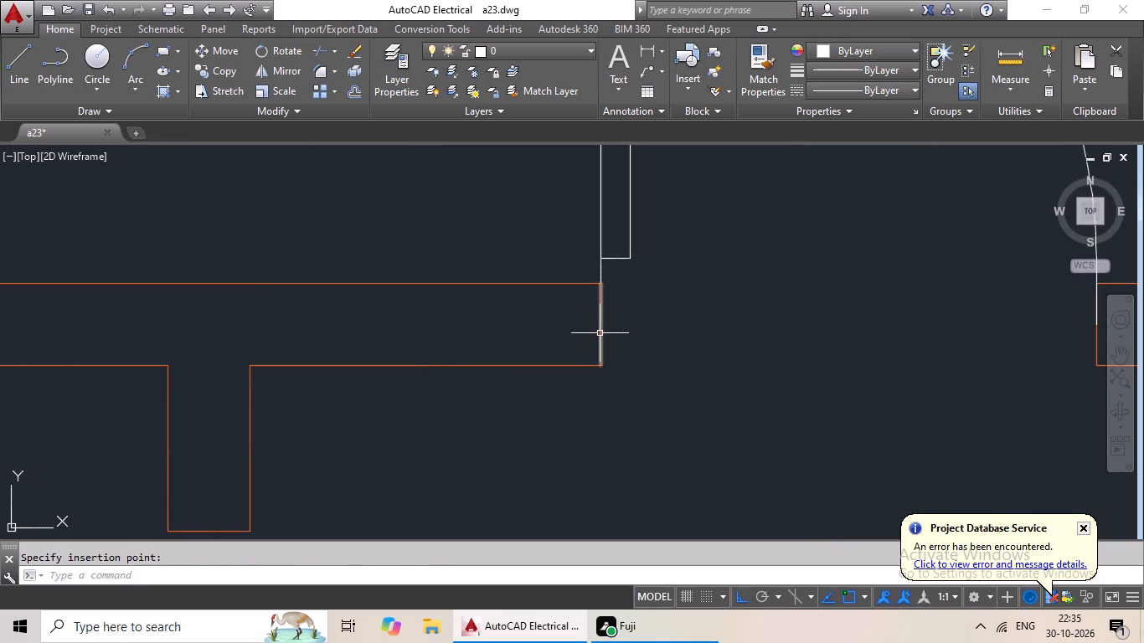
Paste the copied room door at the wall-end midpoint of the first-room opening in the fourth-row right unit.
key("ctrl+v")
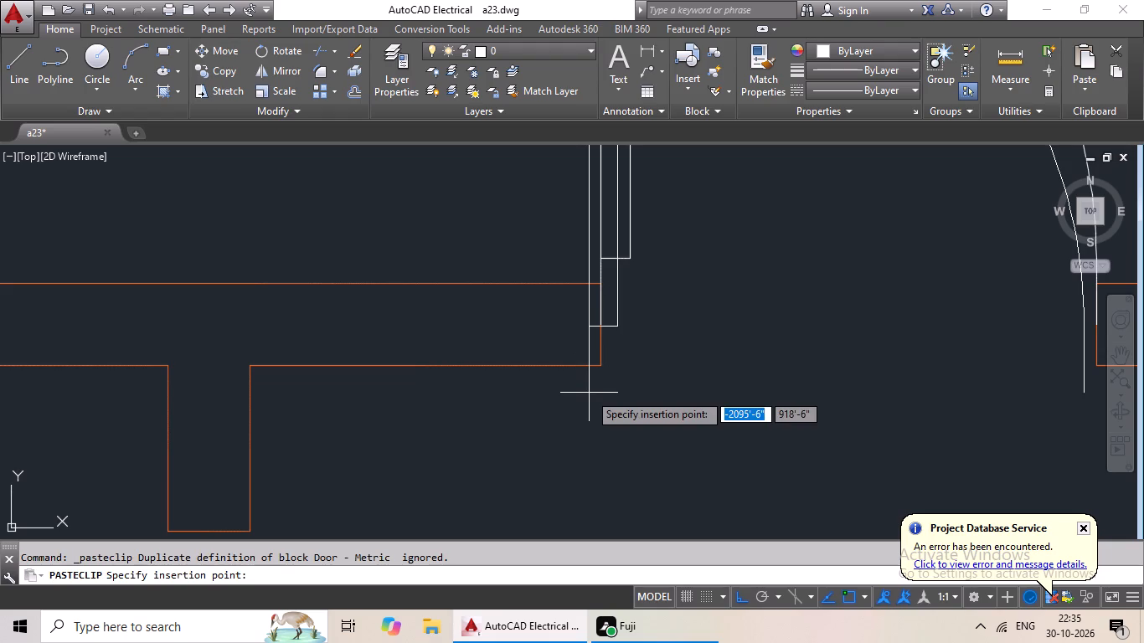
scroll(589, 393, "down", 3)
middle_click_drag(603, 407, 528, 407)
scroll(527, 389, "down", 2)
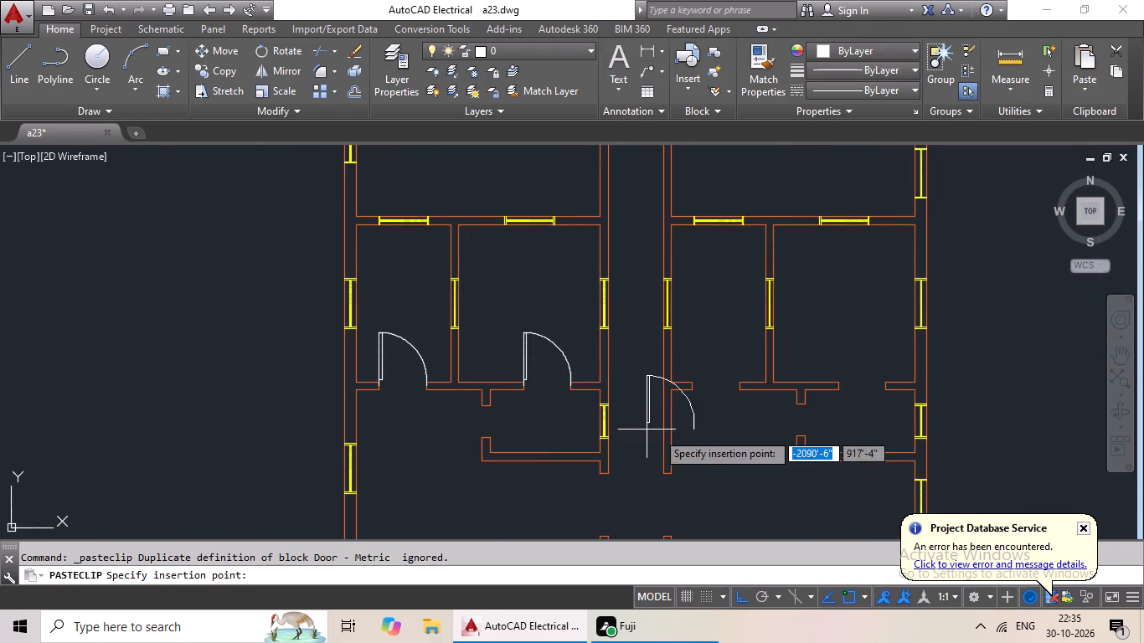
middle_click_drag(673, 435, 513, 435)
scroll(558, 394, "up", 4)
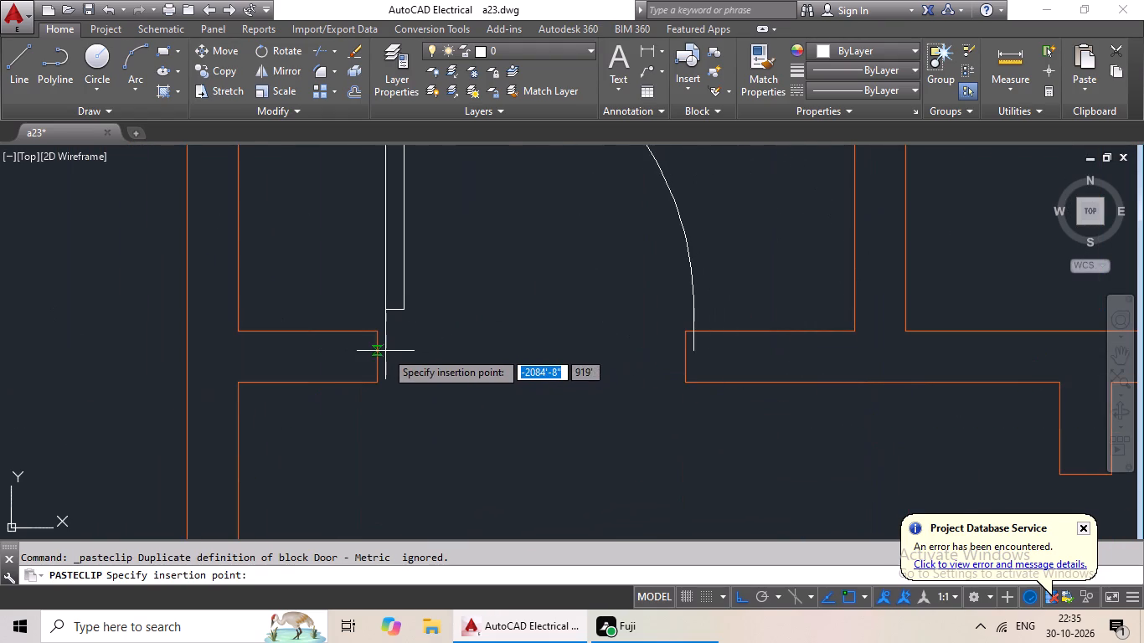
left_click(375, 360)
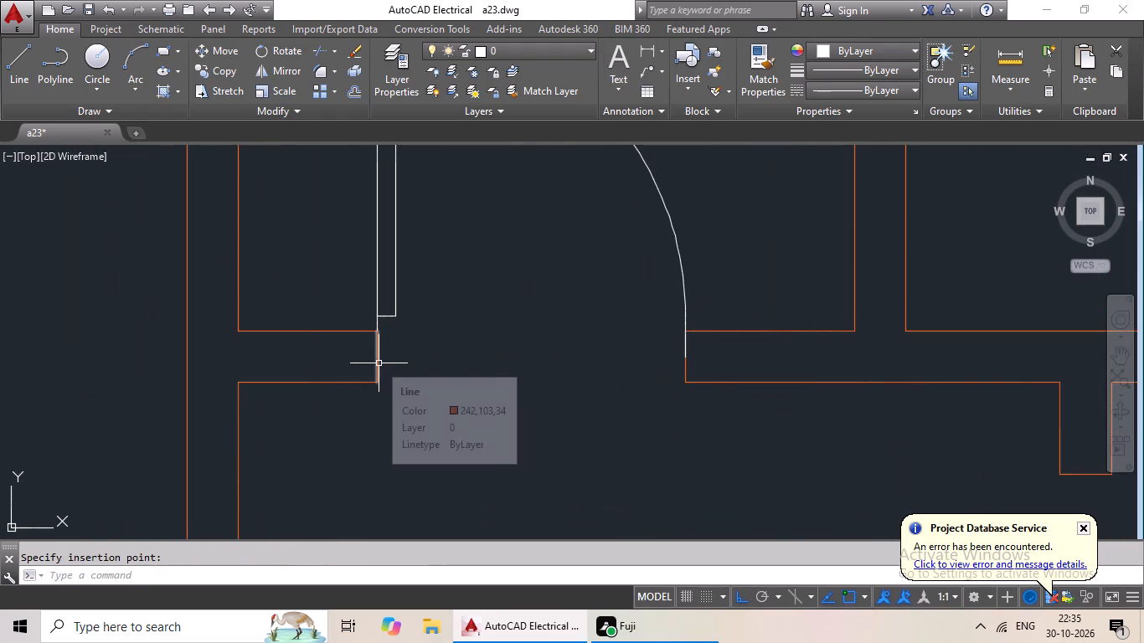
Paste the copied room door at the wall-end midpoint of the second-room opening in the fourth-row right unit.
key("ctrl+v")
scroll(431, 352, "down", 4)
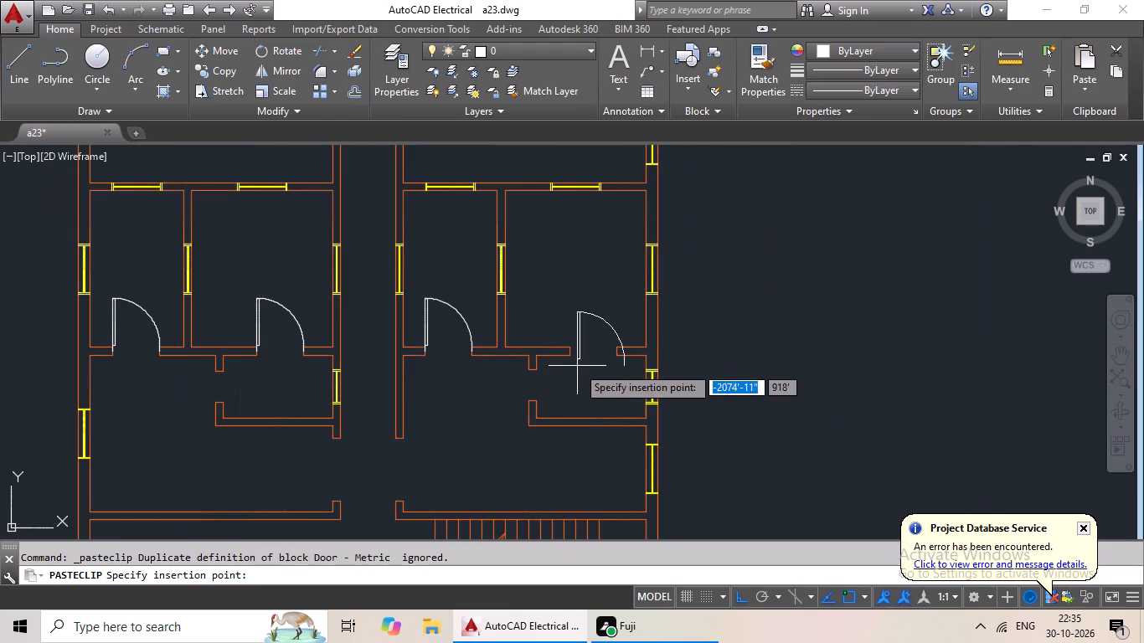
scroll(596, 355, "up", 3)
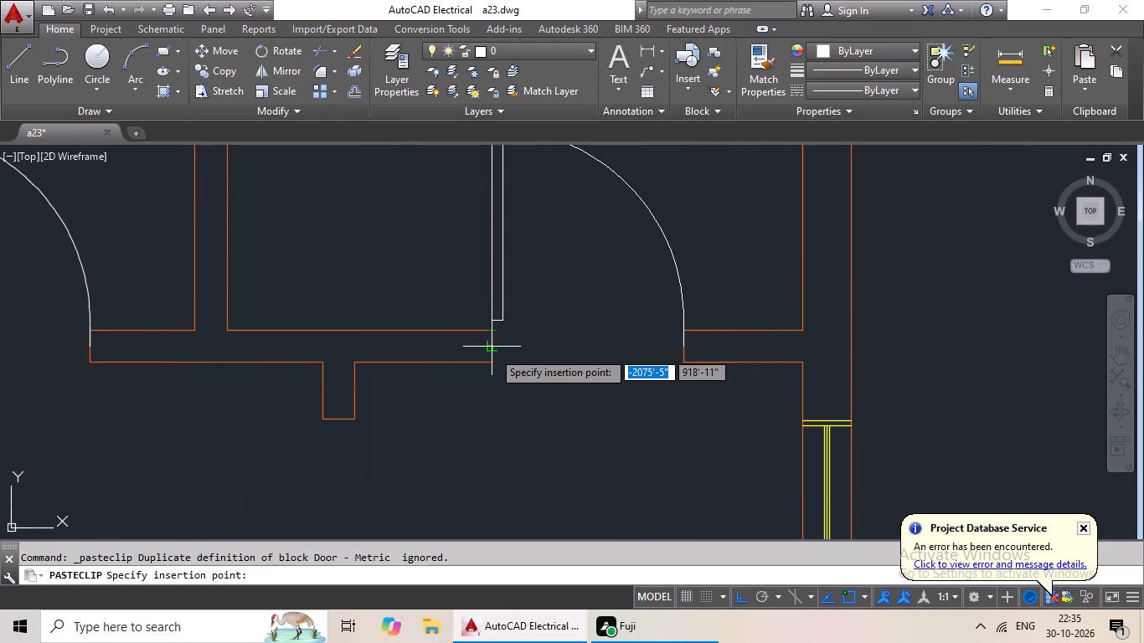
scroll(493, 347, "up", 3)
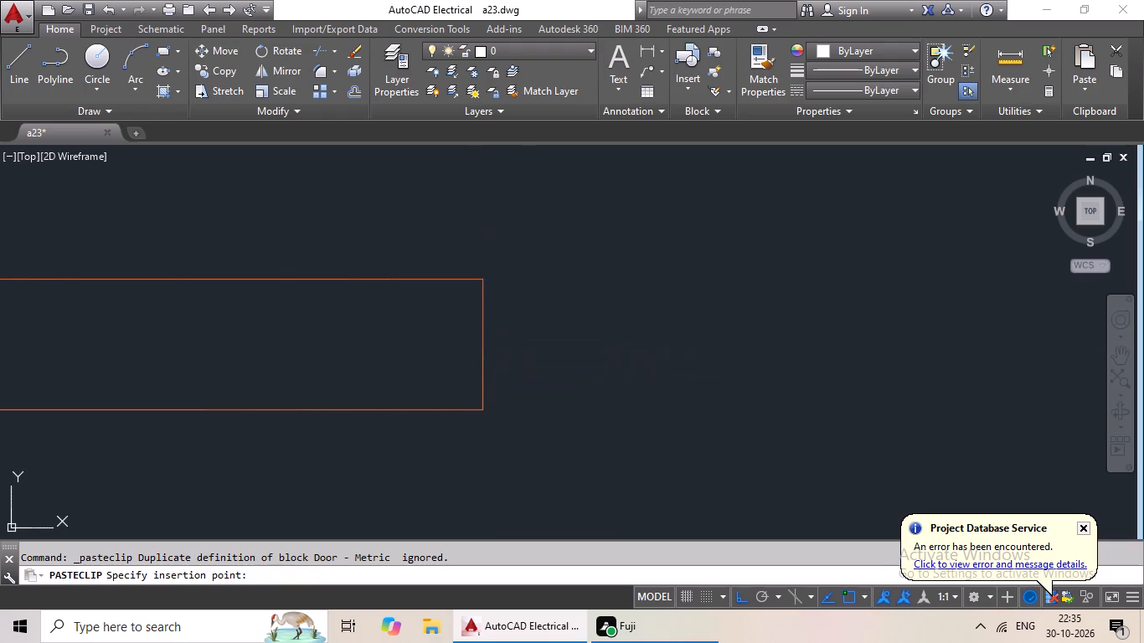
left_click(482, 345)
Copy the third-row left unit's inner-room door and paste it onto the lower wall end of the fourth-row left unit's inner-room opening.
scroll(539, 342, "down", 9)
middle_click_drag(596, 379, 507, 409)
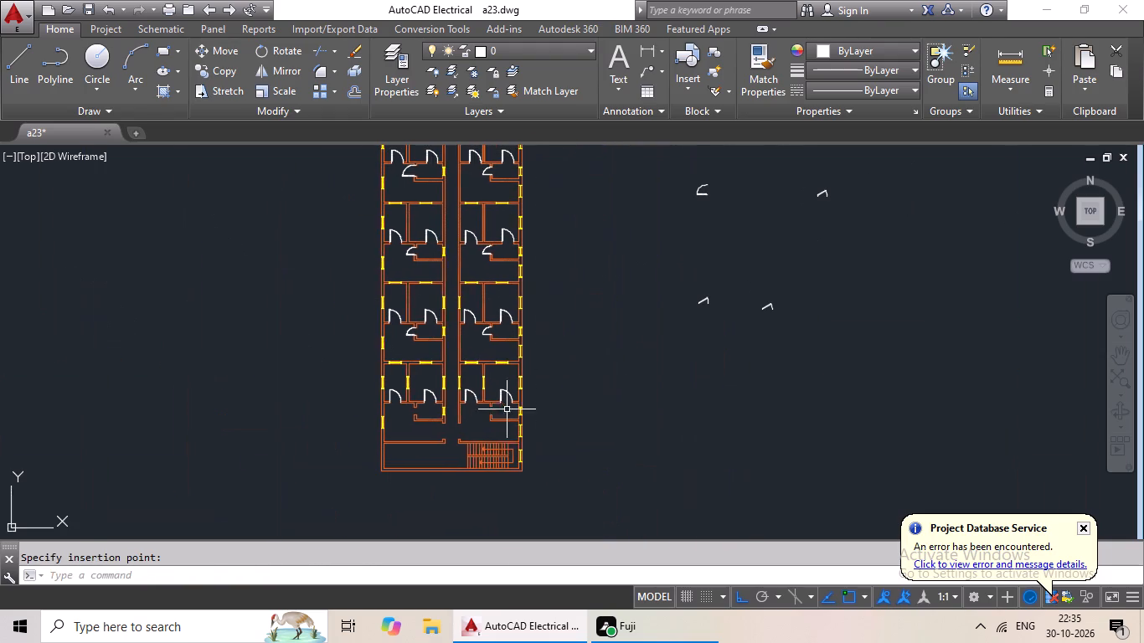
left_click(405, 335)
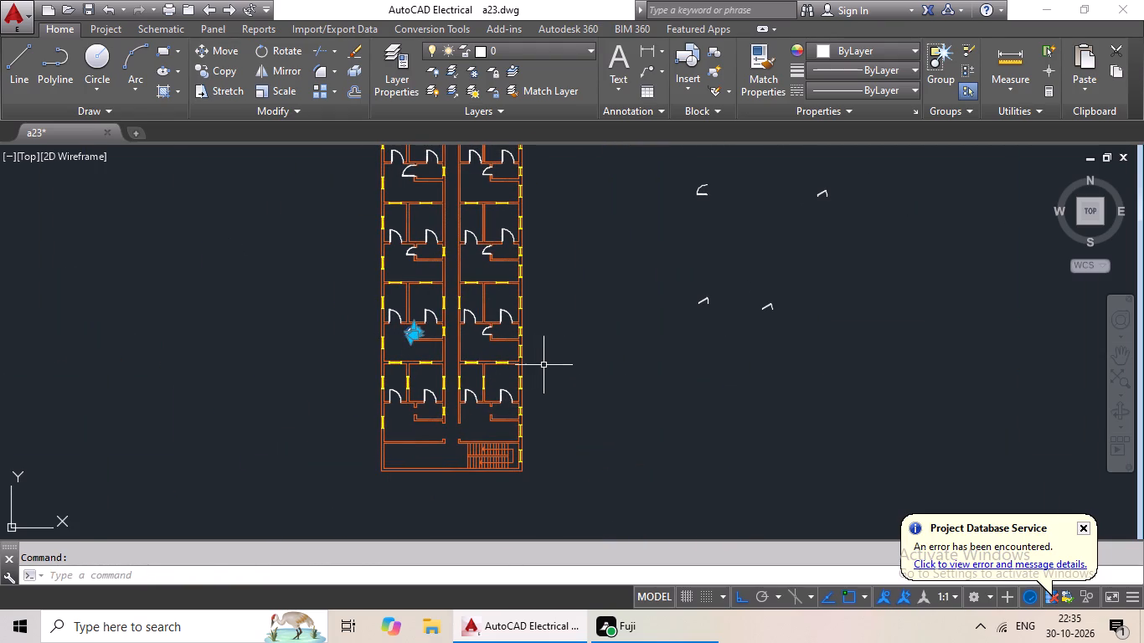
key("ctrl+c")
key("ctrl+v")
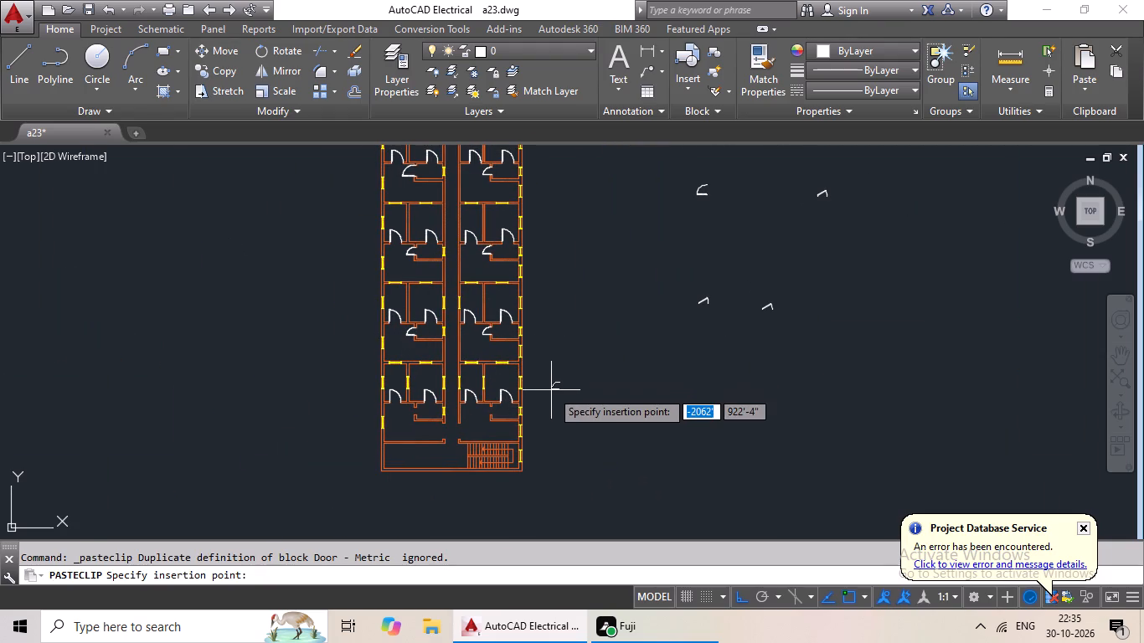
scroll(392, 422, "up", 4)
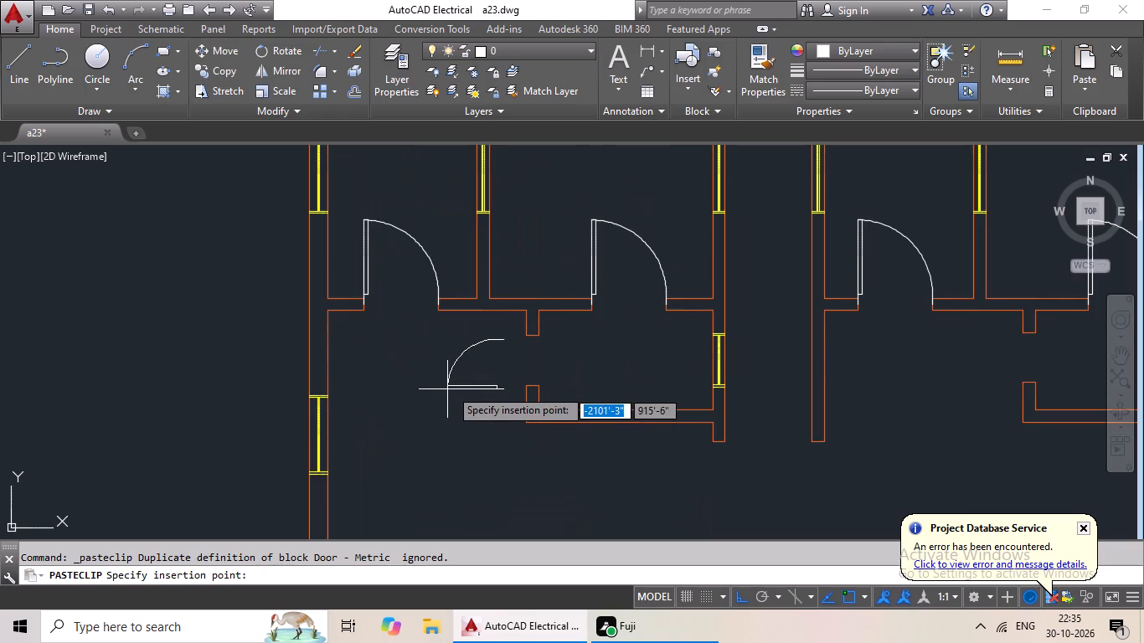
scroll(465, 380, "up", 3)
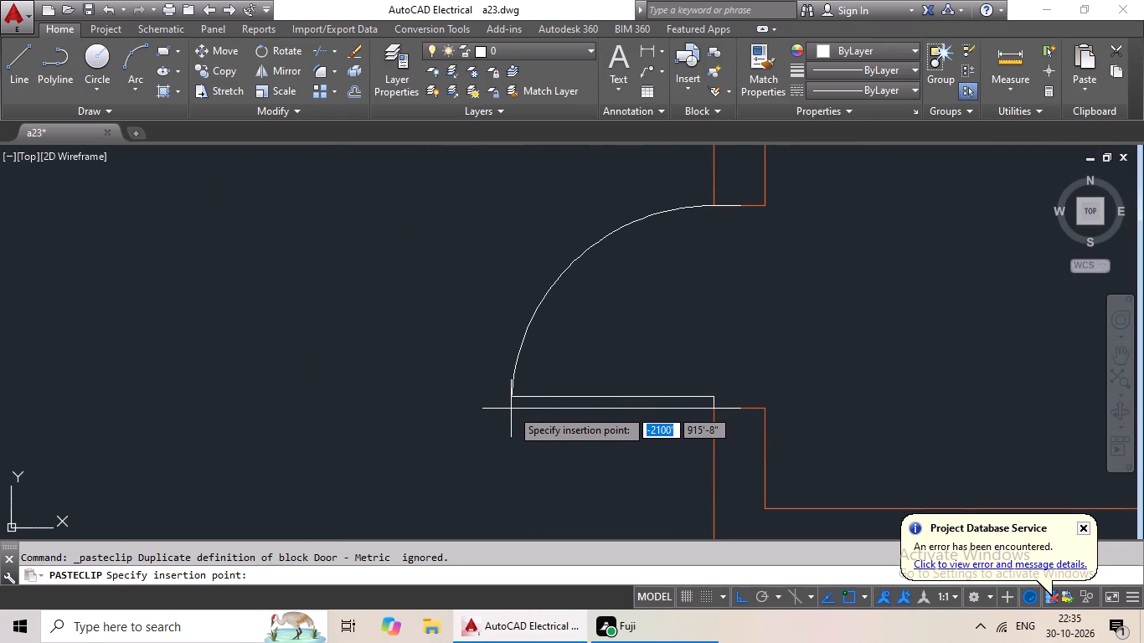
left_click(511, 409)
Paste the copied inner-room door onto the lower wall end of the inner-room opening in the fourth-row right unit.
scroll(545, 396, "down", 3)
middle_click_drag(651, 400, 589, 400)
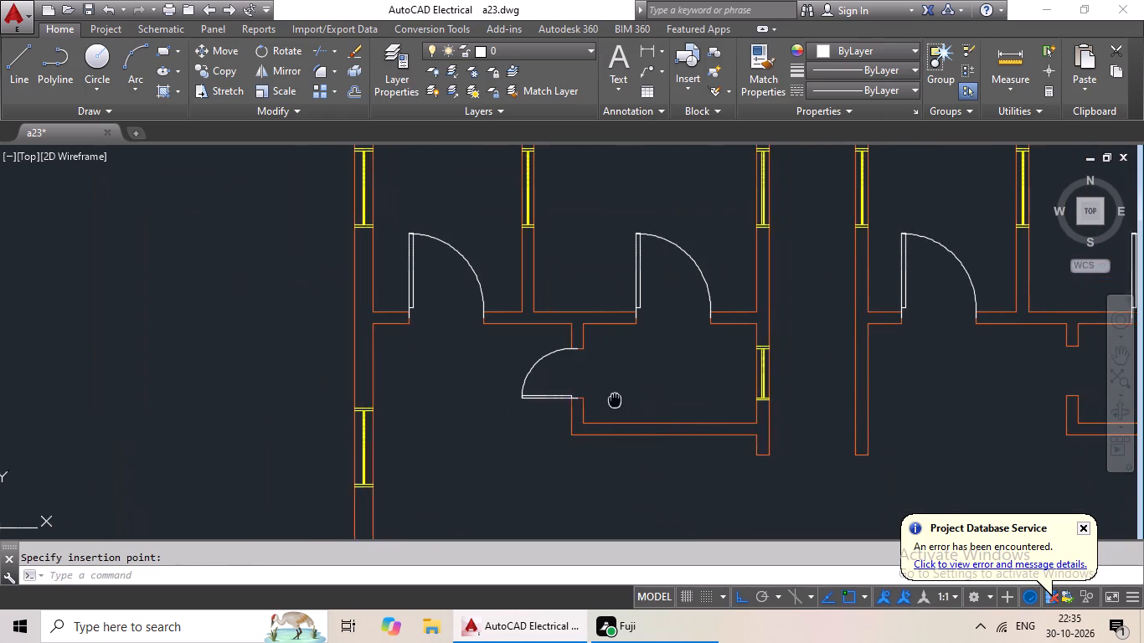
middle_click_drag(589, 400, 482, 405)
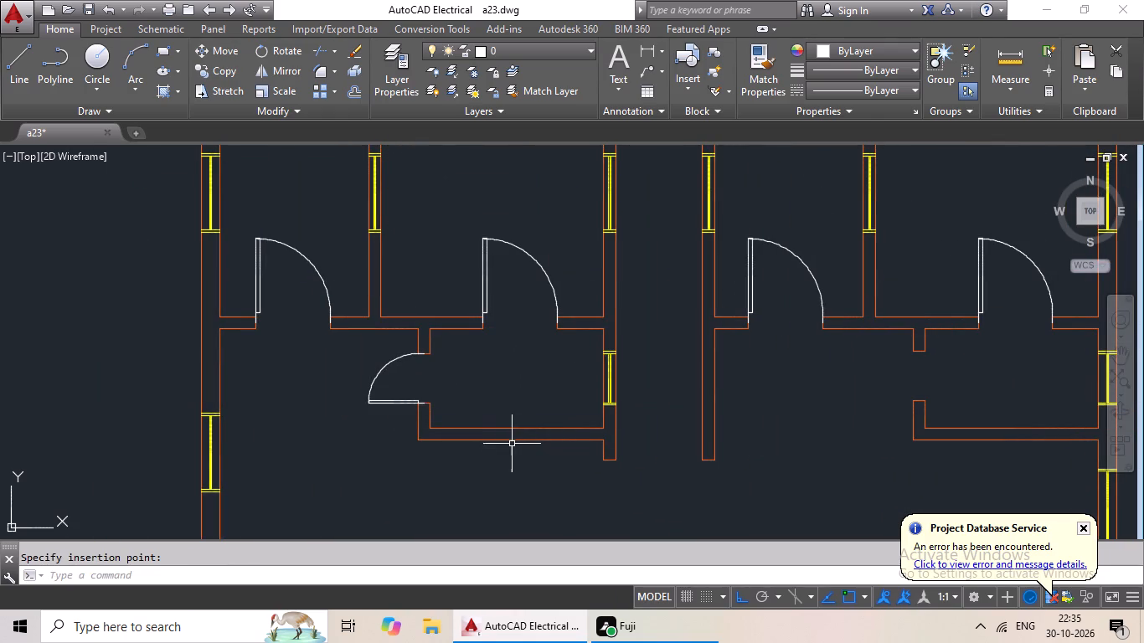
key("ctrl+c")
key("ctrl+v")
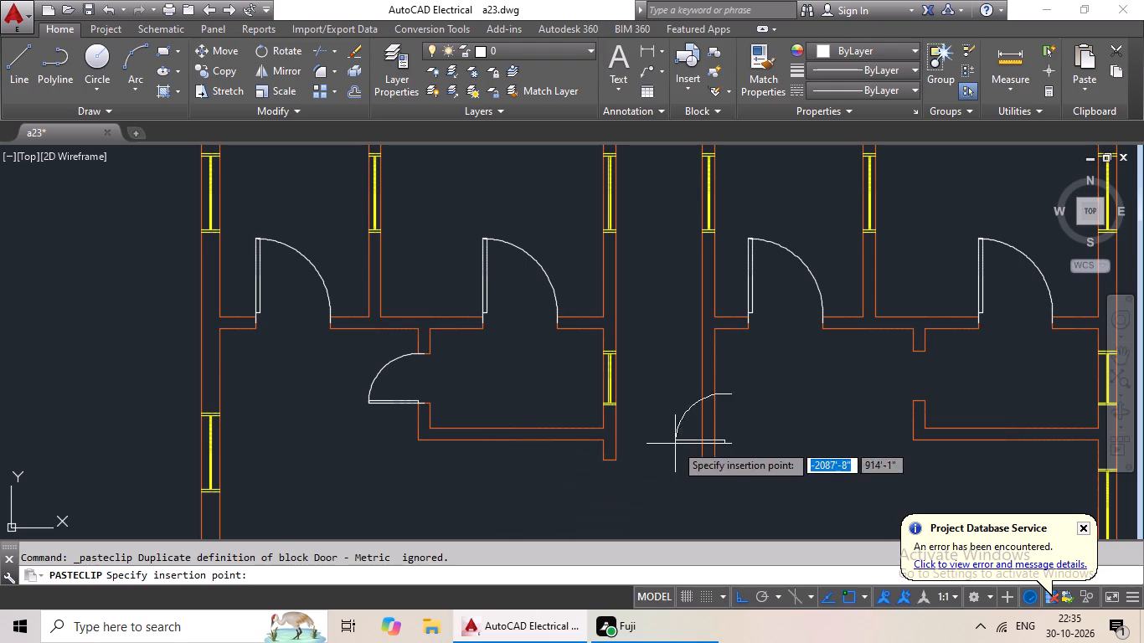
scroll(674, 442, "down", 1)
middle_click_drag(674, 442, 358, 420)
scroll(488, 373, "up", 3)
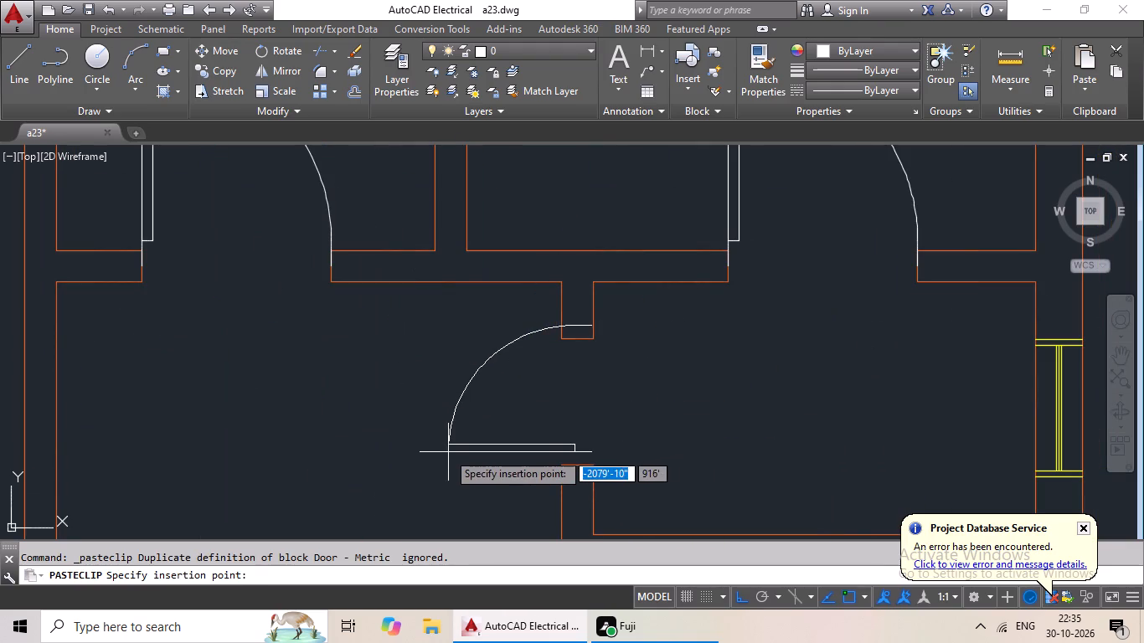
left_click(440, 466)
Copy the fourth-row left unit's inner-room door and paste it onto the lower wall end of that unit's corridor entrance opening.
scroll(720, 441, "down", 2)
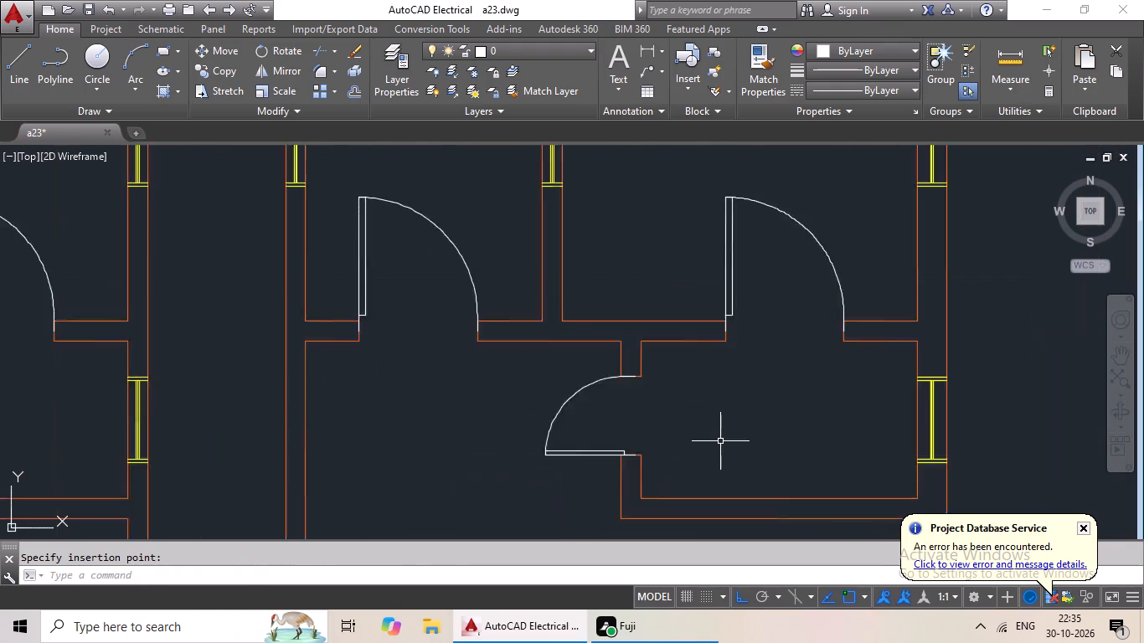
scroll(719, 439, "down", 2)
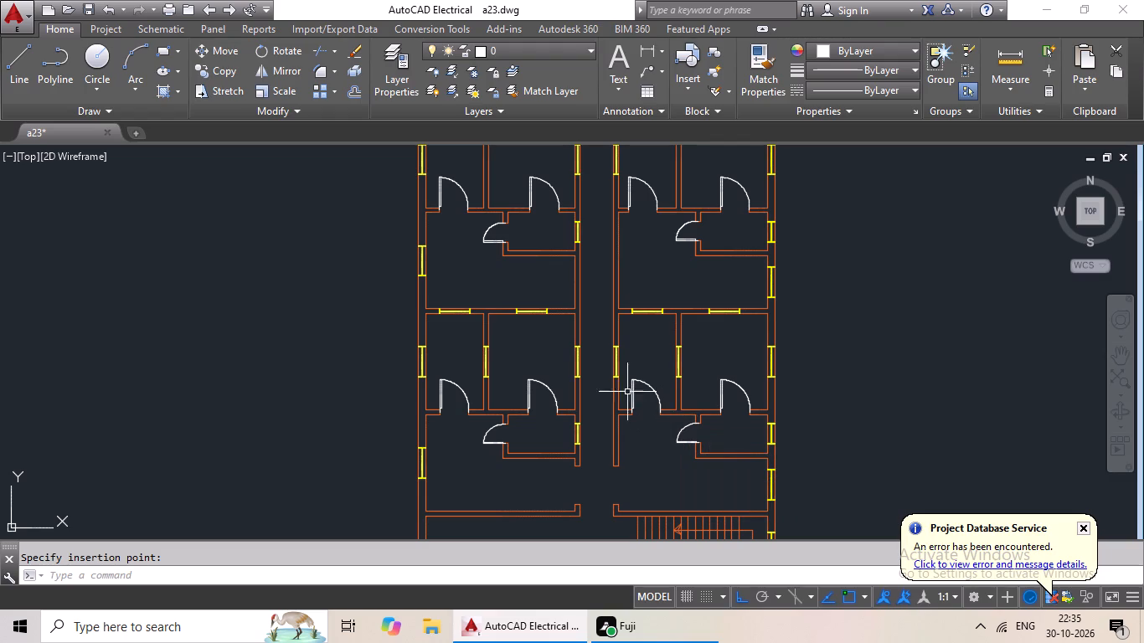
left_click(486, 442)
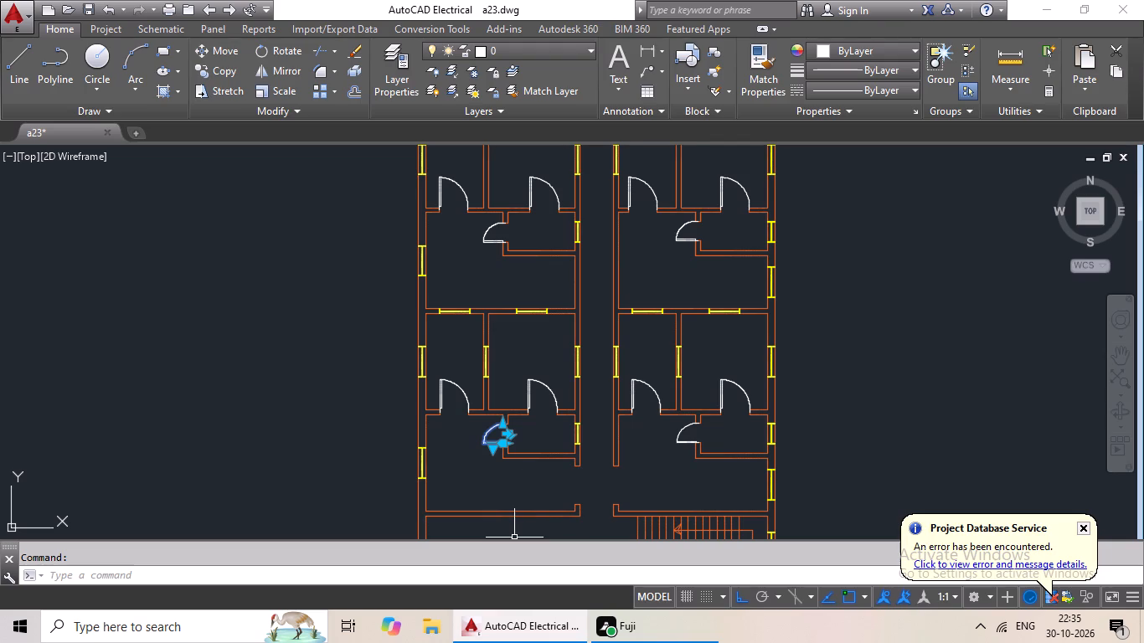
key("ctrl+c")
key("ctrl+v")
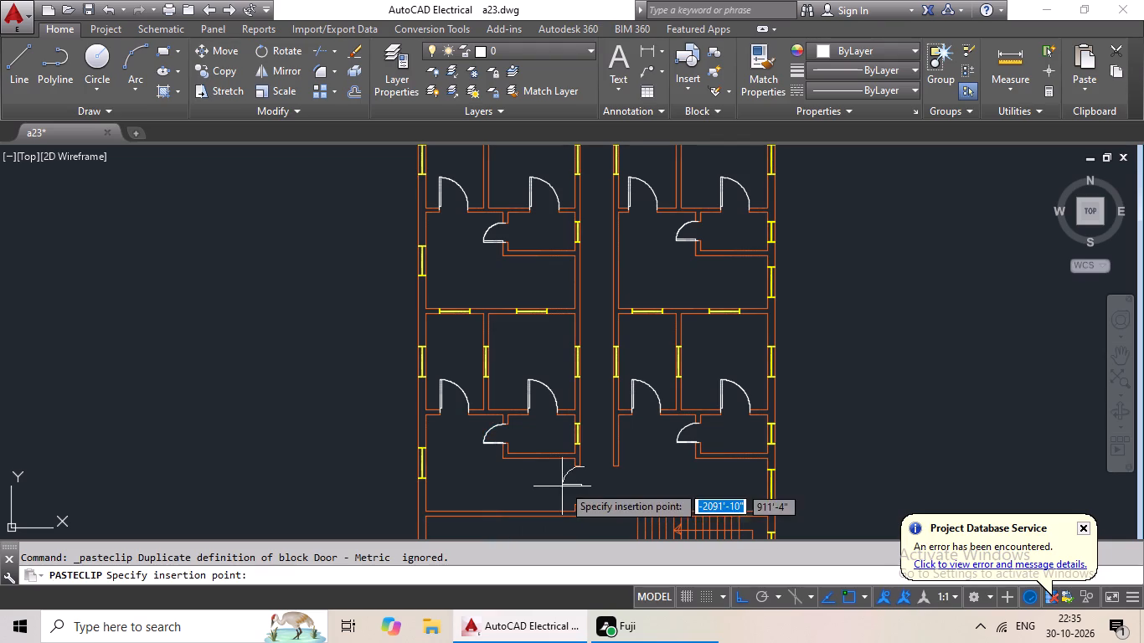
scroll(567, 477, "up", 5)
scroll(552, 502, "down", 2)
middle_click_drag(551, 502, 485, 263)
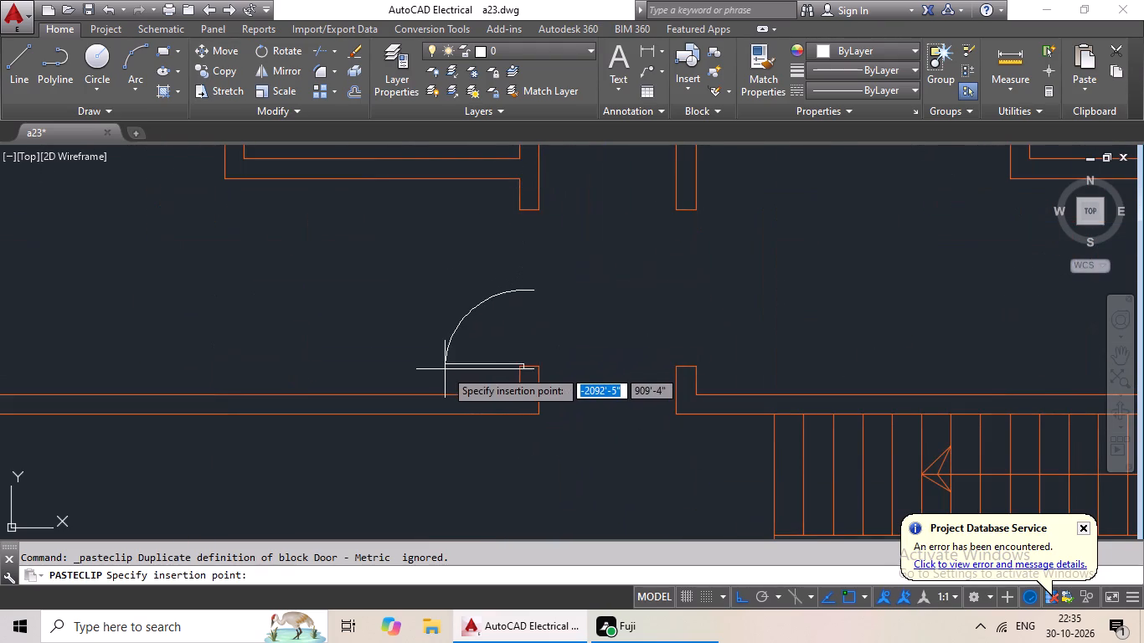
scroll(448, 366, "up", 3)
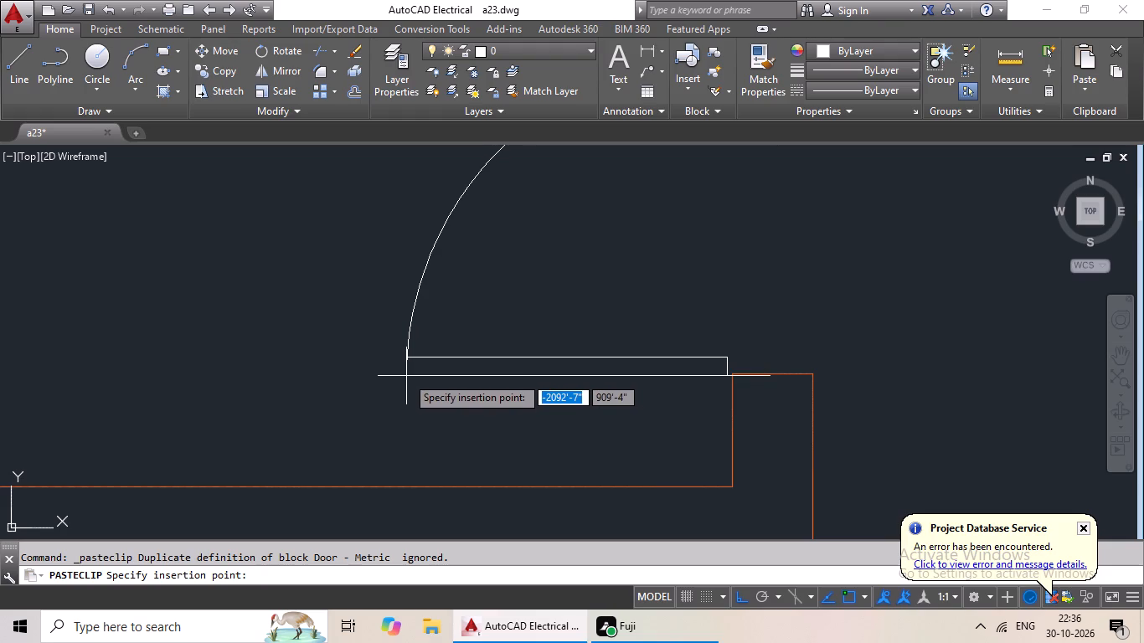
left_click(413, 374)
Scale the fourth-row left entrance door by reference from its lower wall end, matching its opening width to the upper wall-end midpoint.
scroll(633, 310, "down", 4)
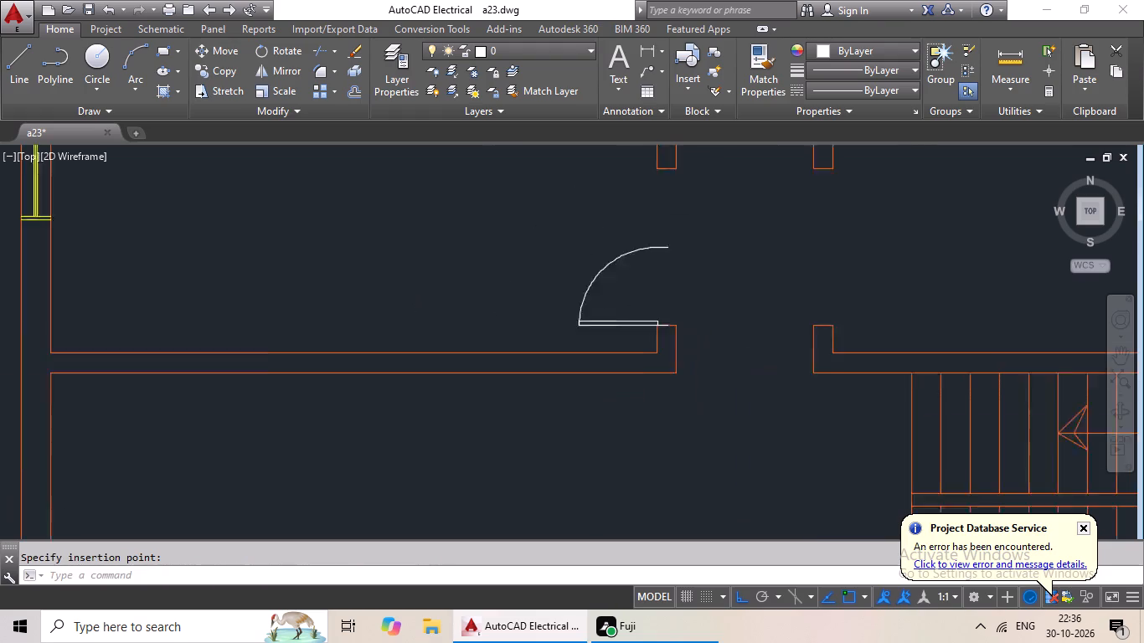
left_click(640, 270)
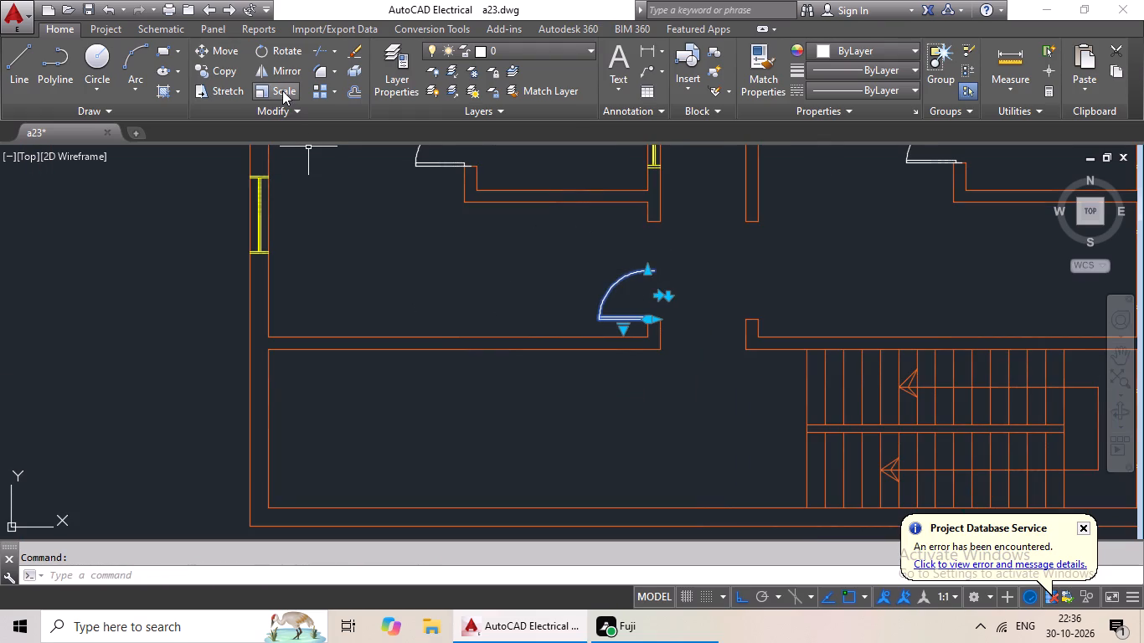
left_click(281, 90)
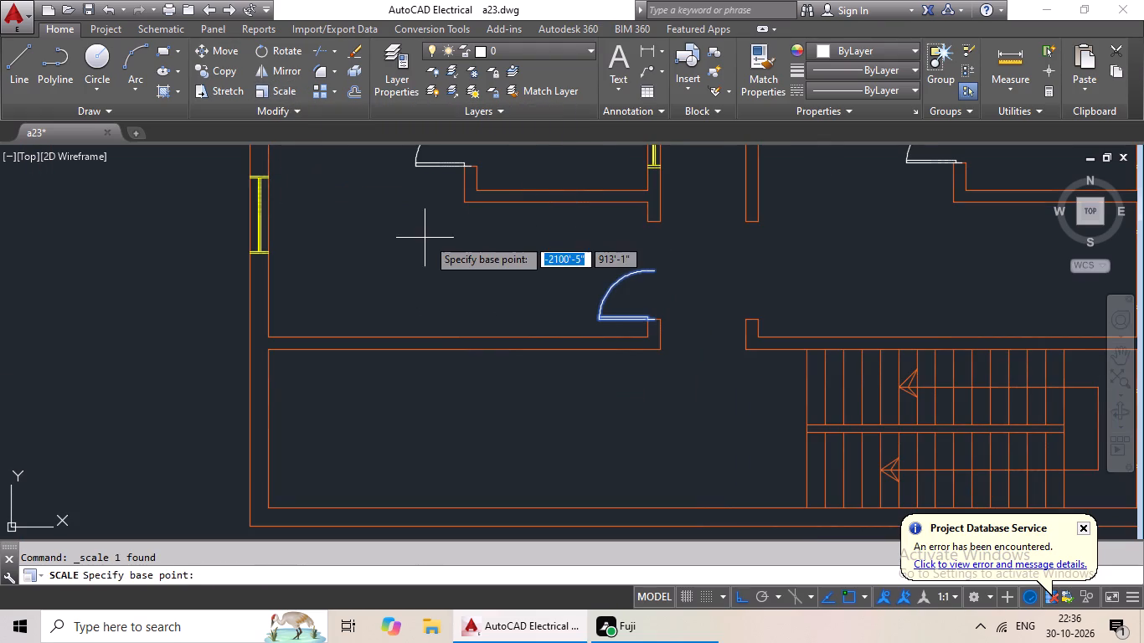
scroll(671, 321, "up", 4)
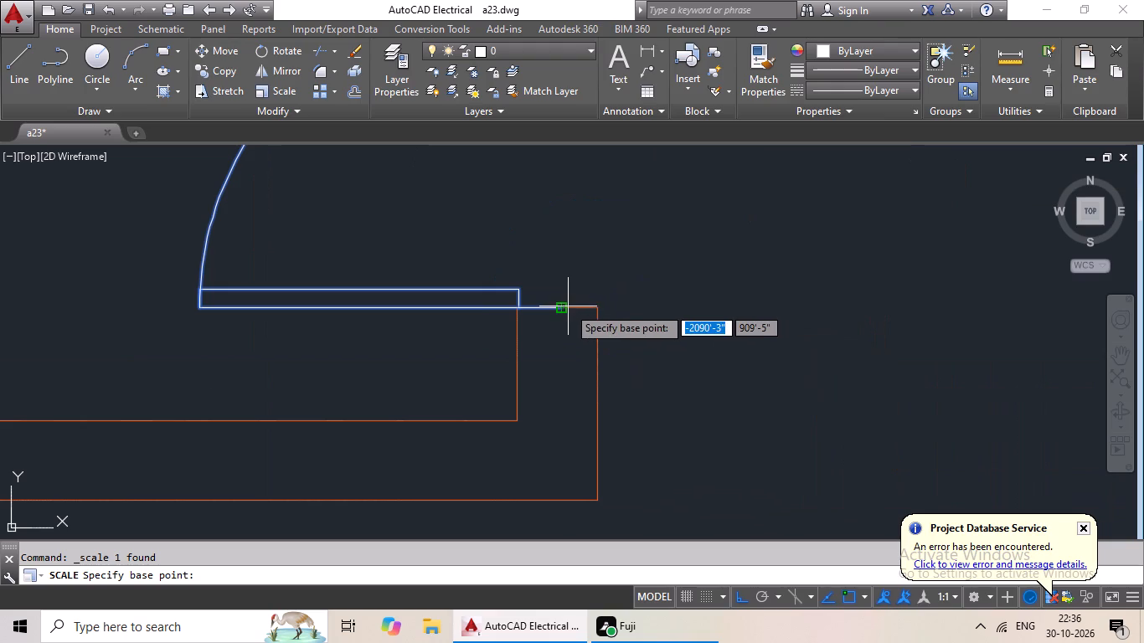
left_click(559, 308)
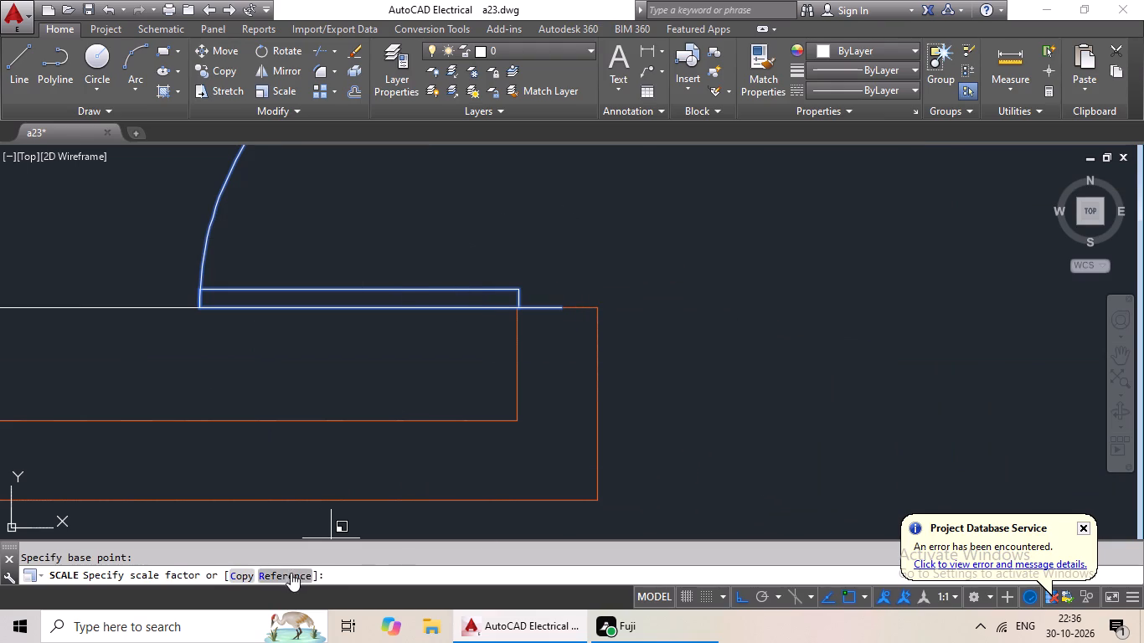
left_click(291, 573)
left_click(554, 307)
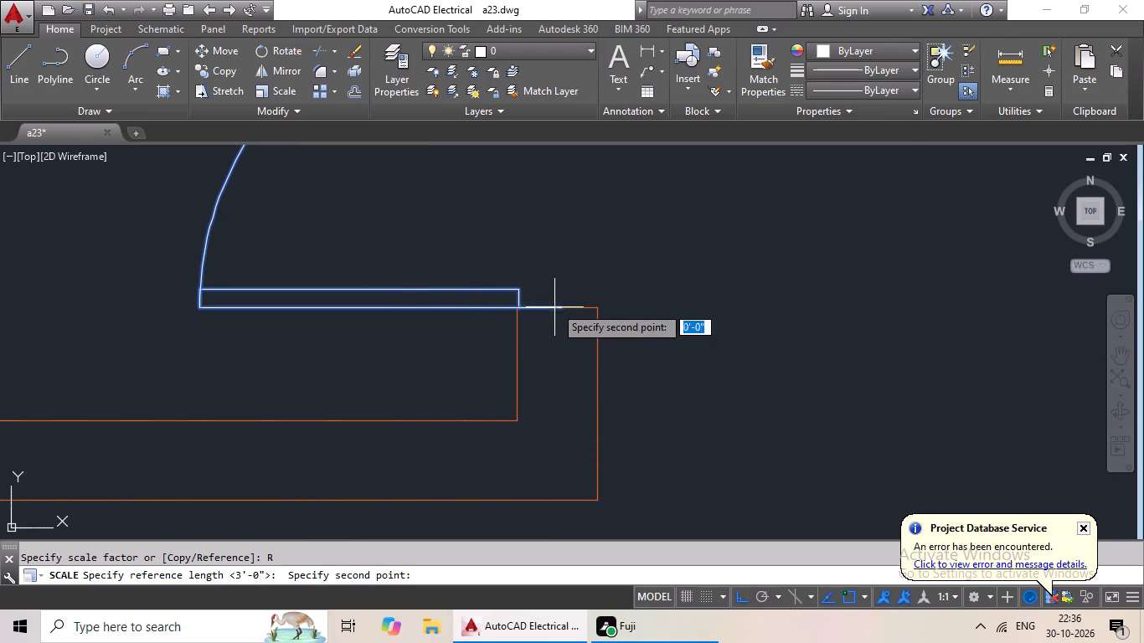
middle_click_drag(572, 219, 549, 451)
left_click(534, 217)
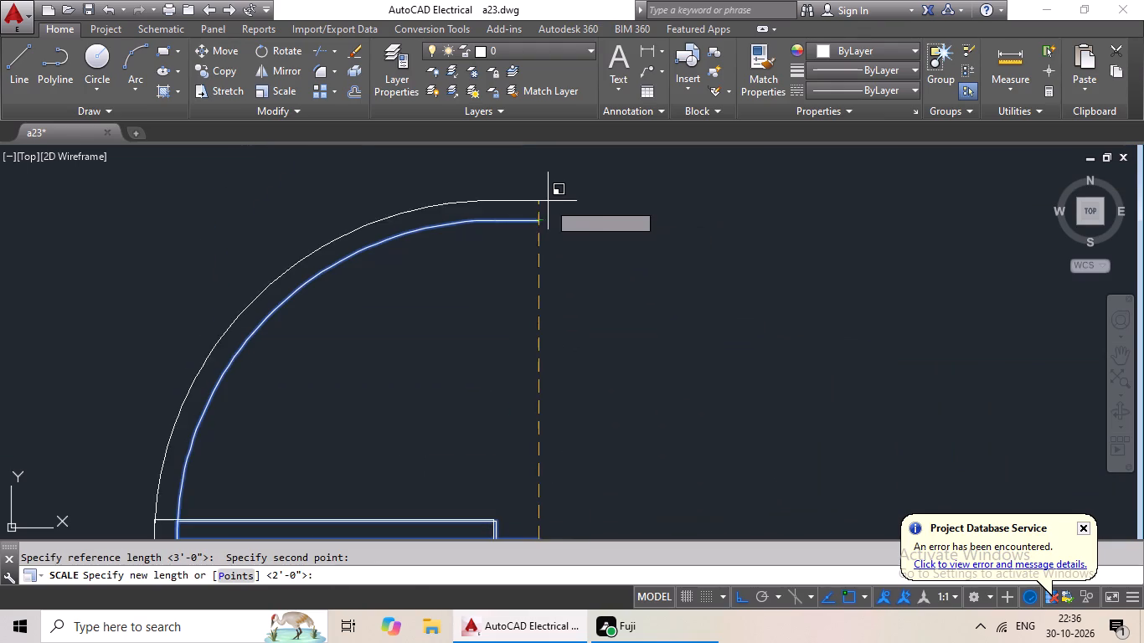
middle_click_drag(550, 200, 533, 418)
scroll(544, 311, "down", 3)
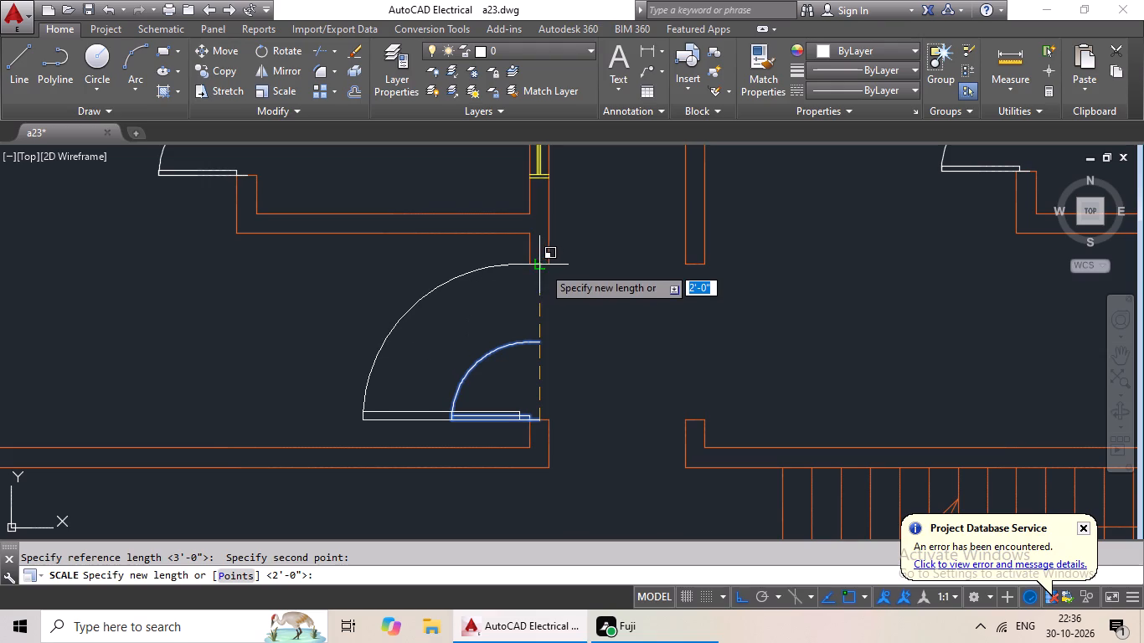
left_click(543, 265)
Rotate the upper-left spare 90º door block beside the plan by 180° about its upper end.
scroll(607, 281, "down", 3)
middle_click_drag(683, 300, 565, 323)
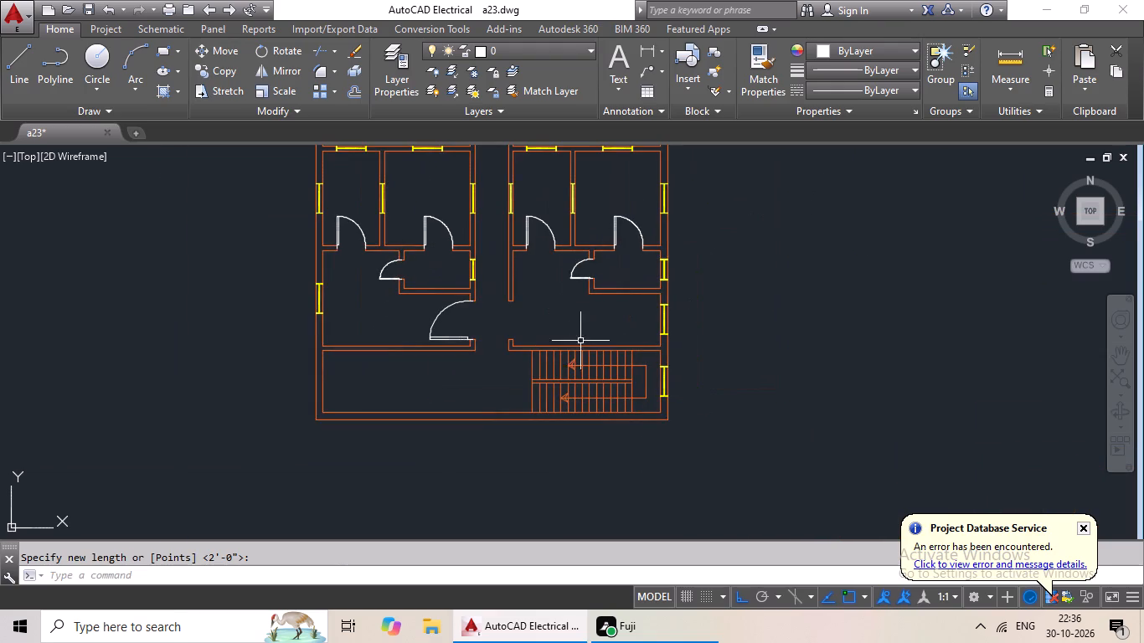
scroll(580, 341, "down", 1)
middle_click_drag(580, 305, 493, 360)
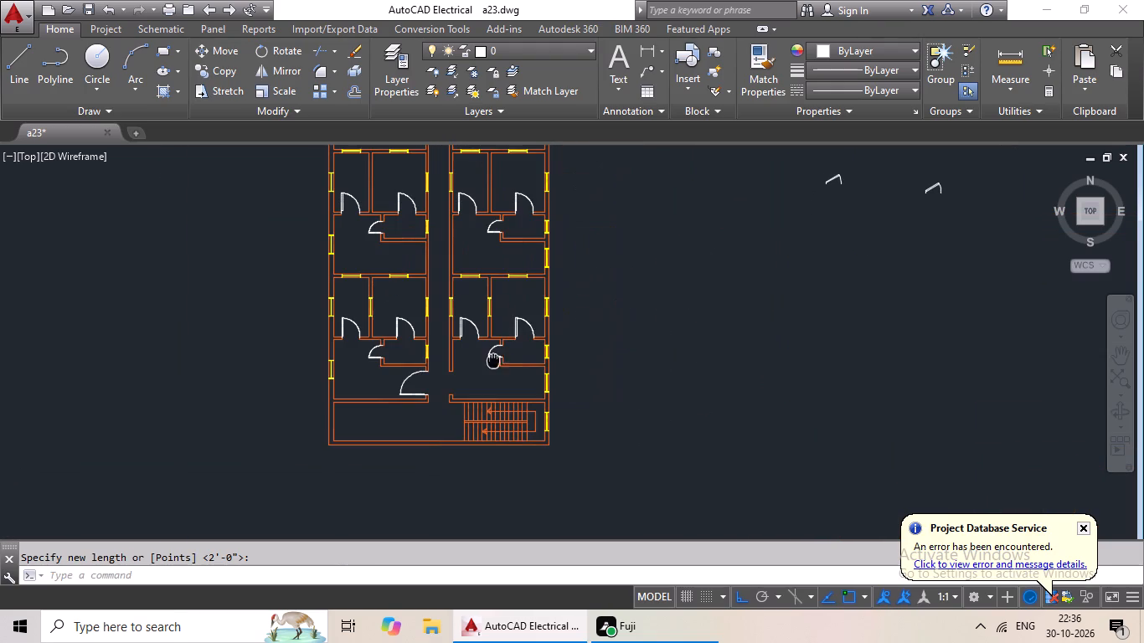
middle_click_drag(659, 301, 486, 406)
scroll(647, 278, "down", 1)
middle_click_drag(648, 288, 589, 338)
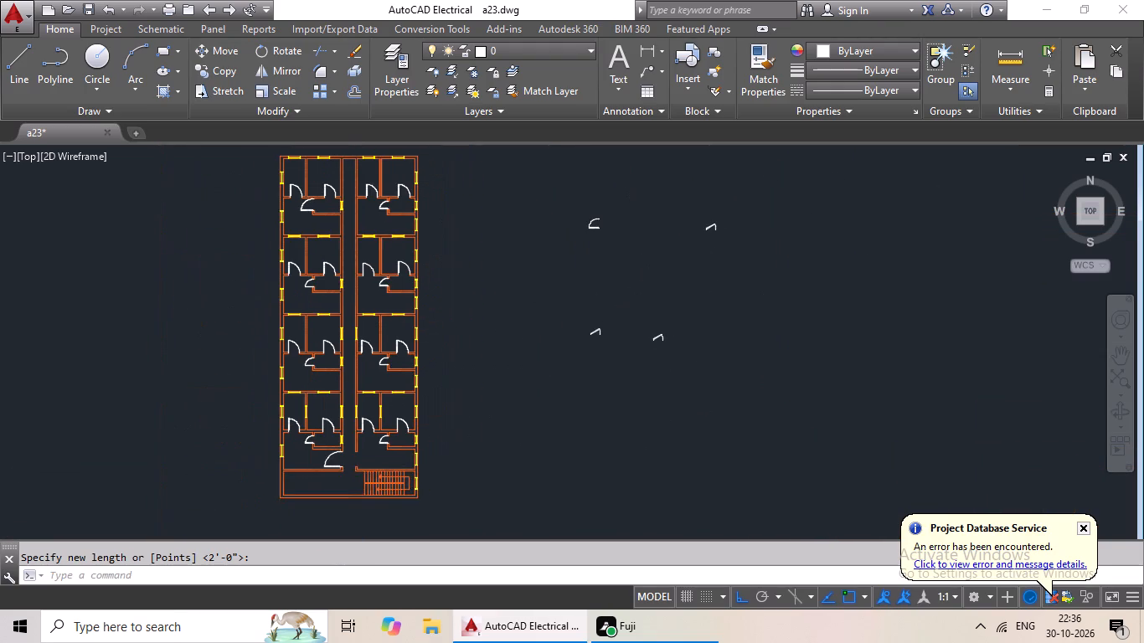
middle_click_drag(634, 276, 616, 310)
middle_click_drag(626, 294, 568, 343)
middle_click_drag(604, 291, 603, 293)
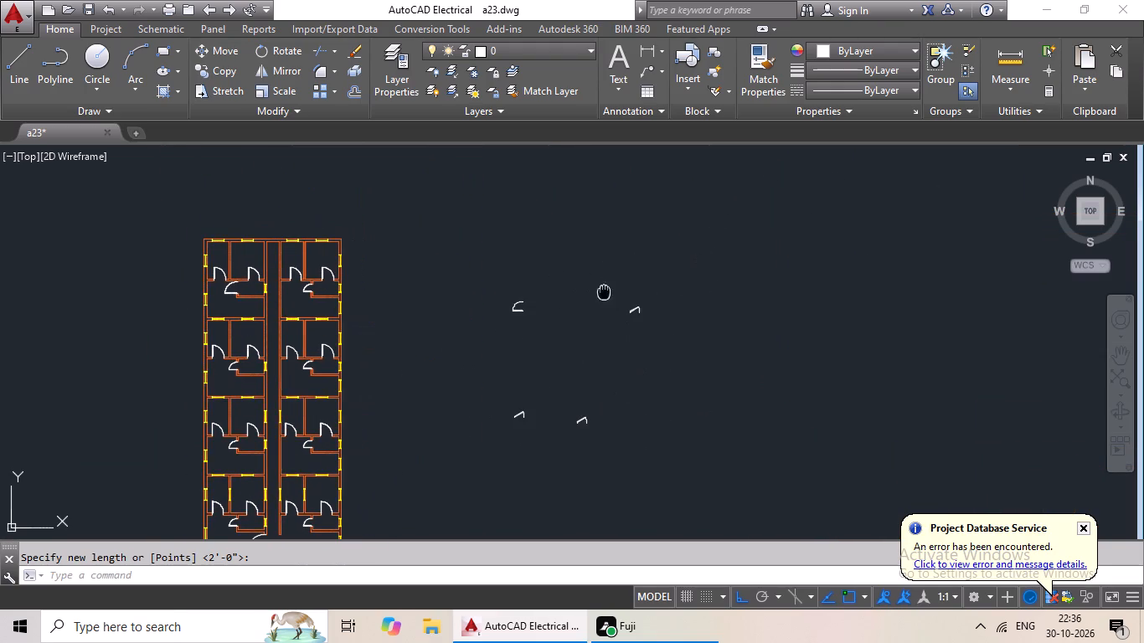
middle_click_drag(603, 293, 565, 366)
scroll(592, 332, "down", 5)
middle_click_drag(520, 413, 521, 413)
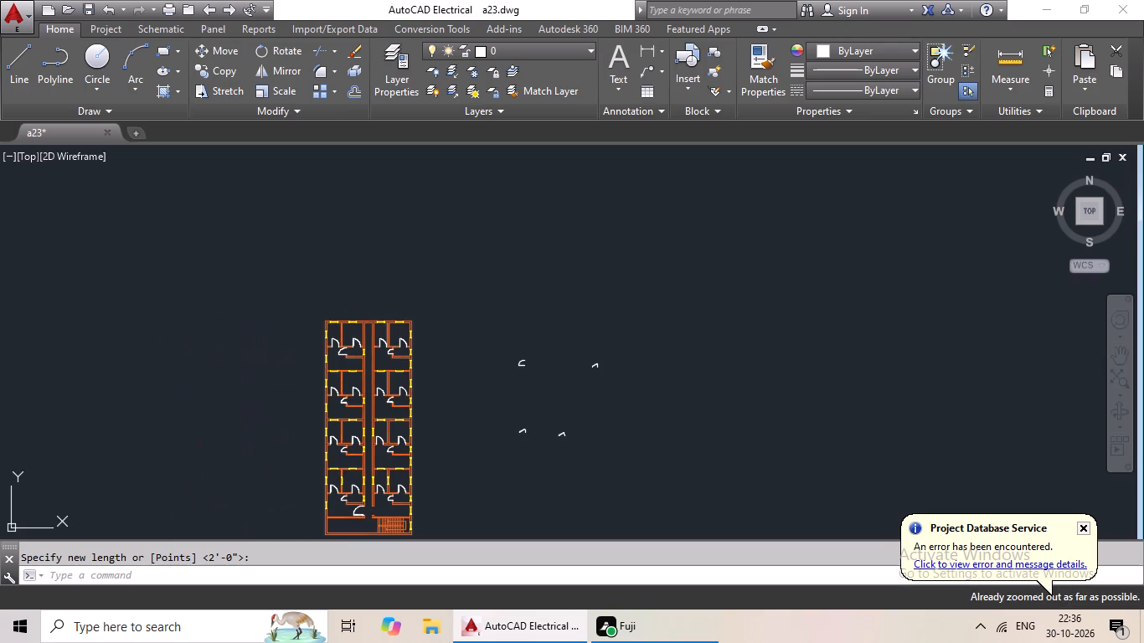
middle_click_drag(521, 413, 538, 373)
middle_click_drag(540, 355, 477, 419)
scroll(479, 389, "up", 1)
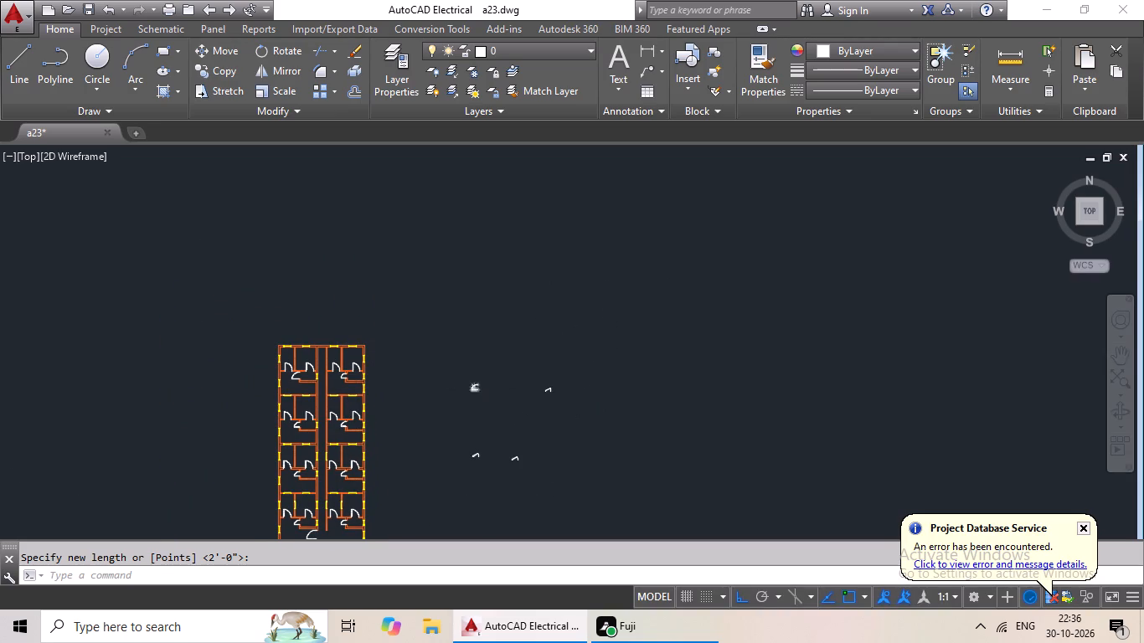
scroll(463, 379, "up", 1)
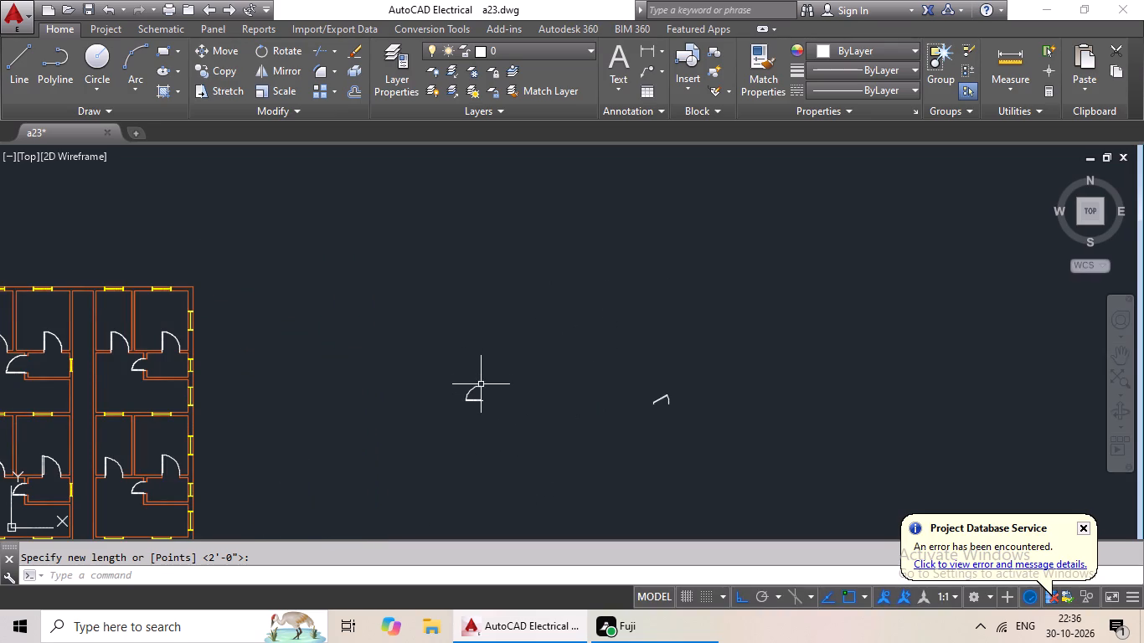
left_click(479, 386)
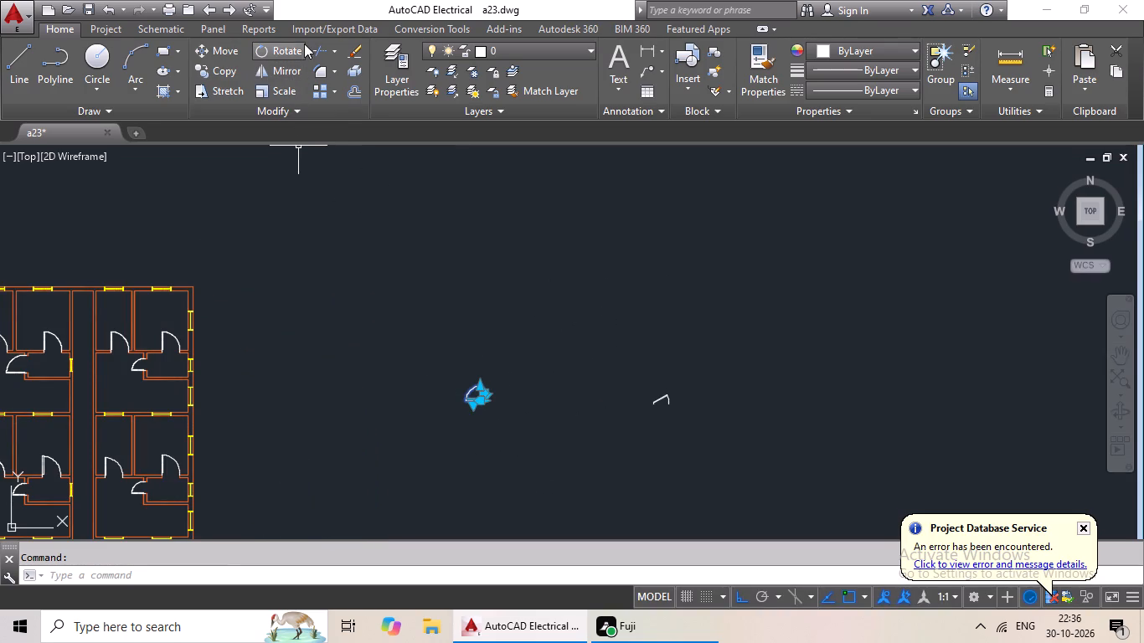
left_click(289, 44)
scroll(477, 389, "up", 2)
left_click(478, 388)
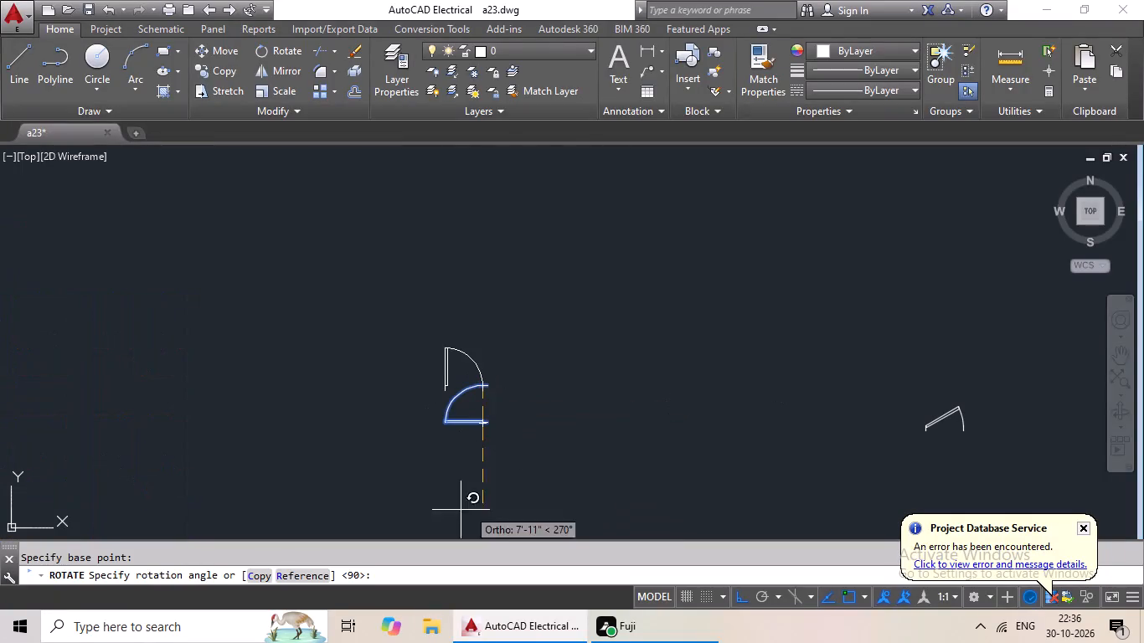
left_click(295, 471)
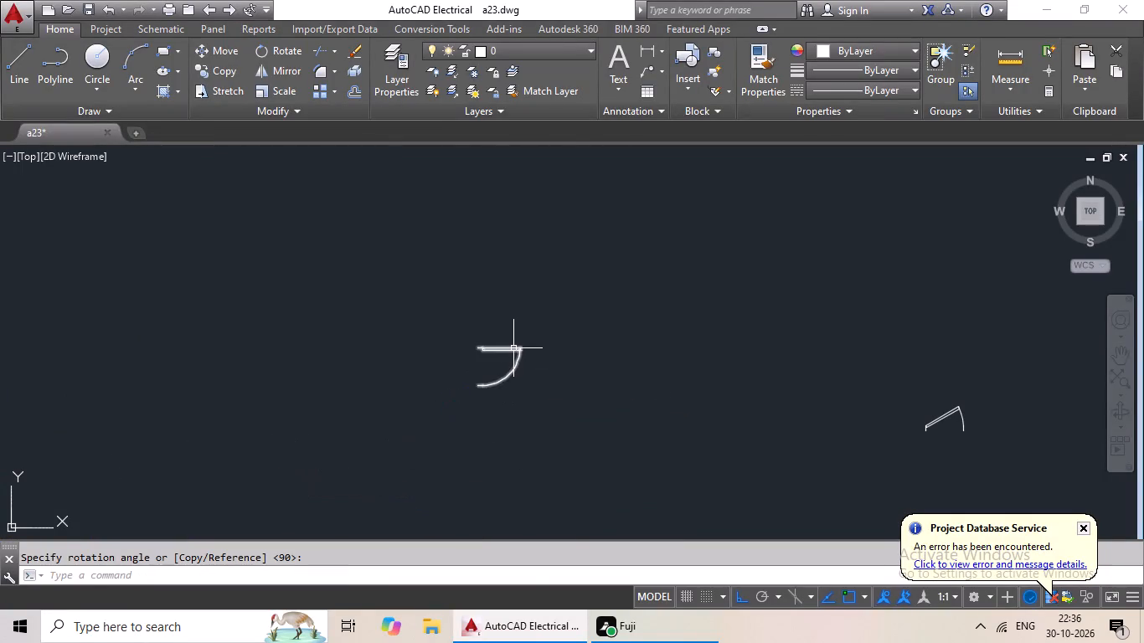
Copy the rotated spare door and paste it onto the lower wall-end midpoint of the fourth-row right unit's corridor entrance opening.
left_click(513, 349)
key("ctrl+c")
key("ctrl+v")
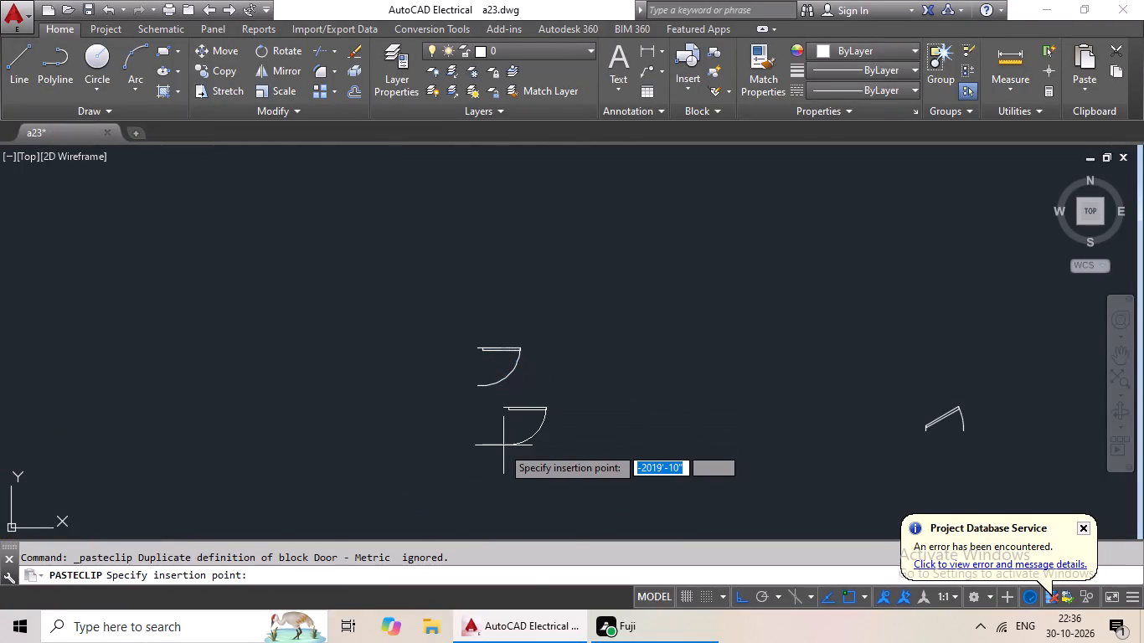
middle_click_drag(485, 447, 553, 275)
scroll(544, 292, "down", 3)
middle_click_drag(428, 440, 545, 262)
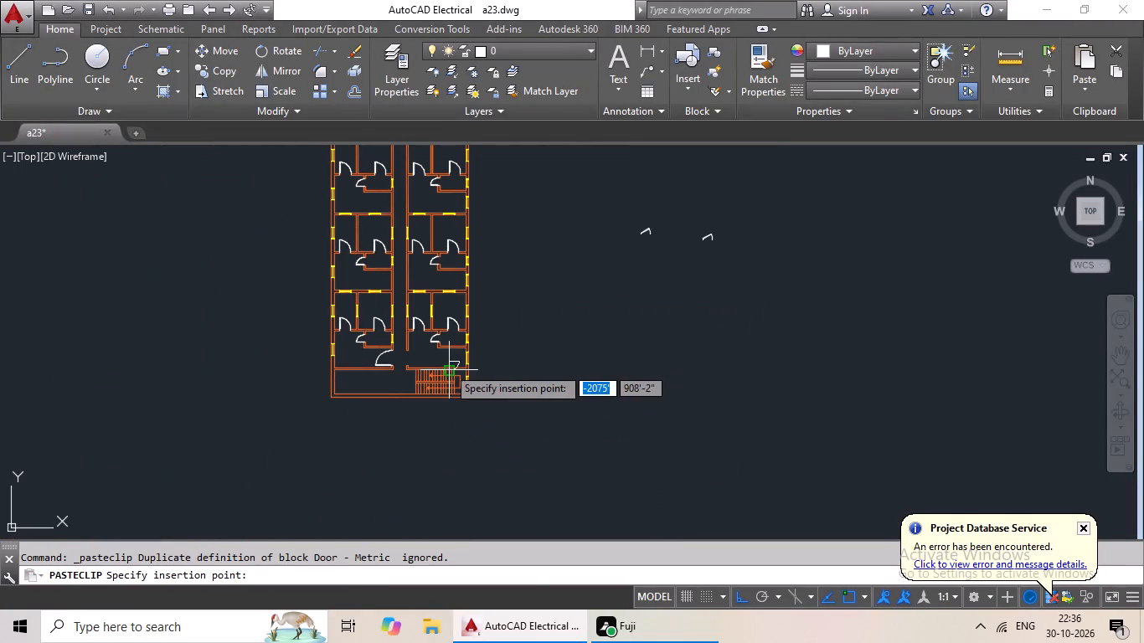
scroll(435, 366, "up", 5)
scroll(238, 362, "down", 2)
scroll(192, 340, "up", 4)
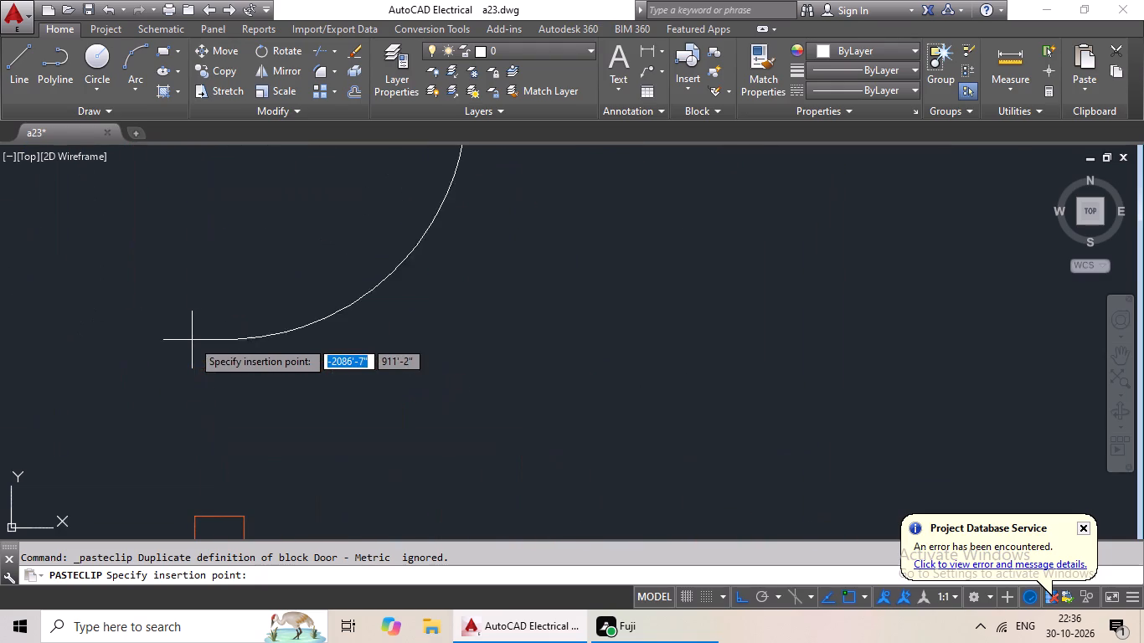
left_click(214, 518)
Scale the fourth-row right entrance door by reference from its lower wall end, matching its opening width to the upper wall-end midpoint.
left_click(250, 272)
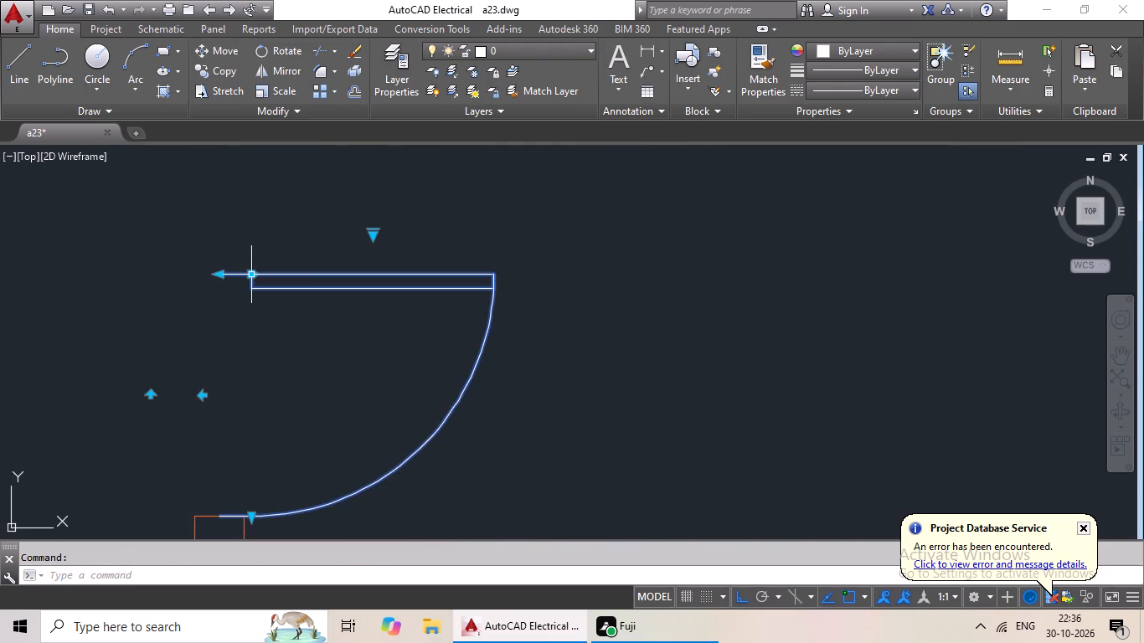
left_click(267, 90)
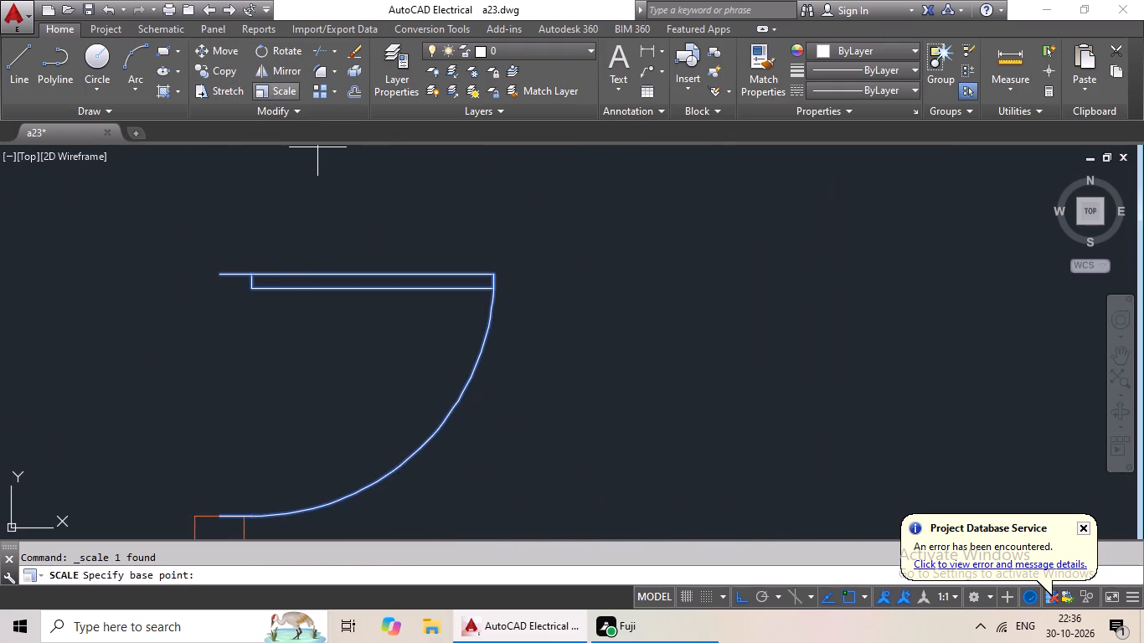
left_click_drag(217, 518, 224, 509)
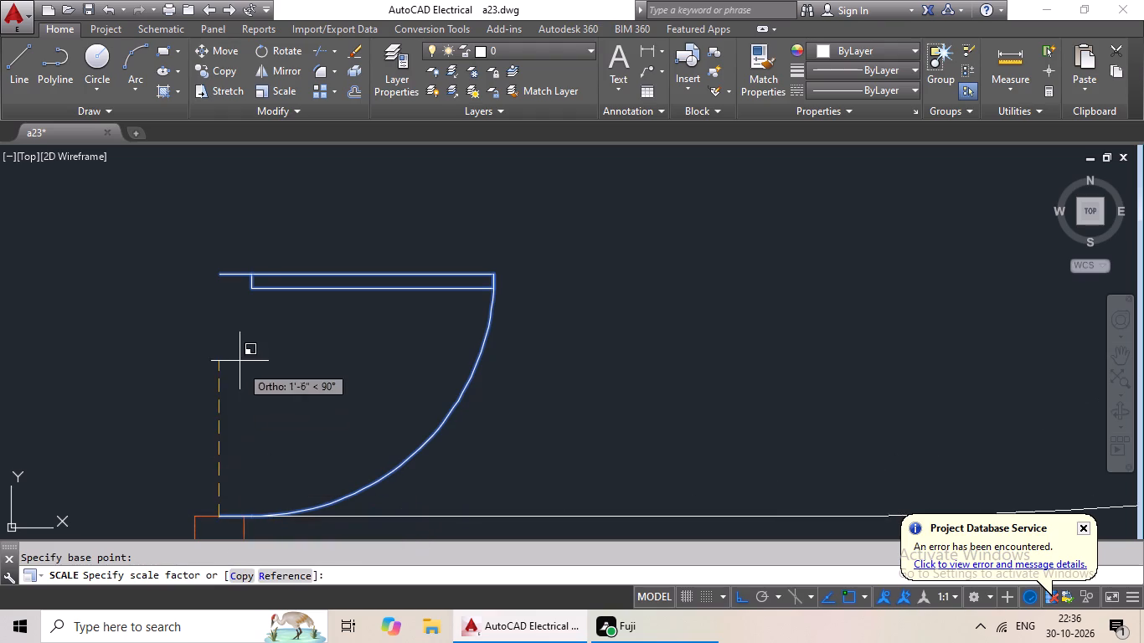
left_click(270, 579)
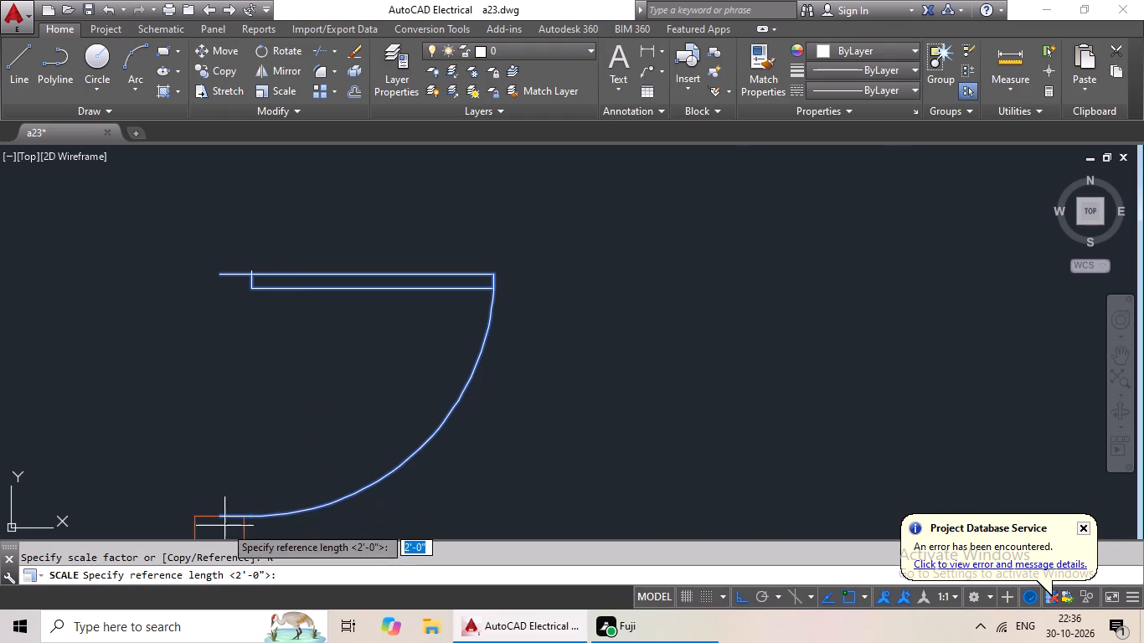
left_click_drag(220, 516, 222, 506)
middle_click_drag(231, 405, 231, 527)
left_click(220, 399)
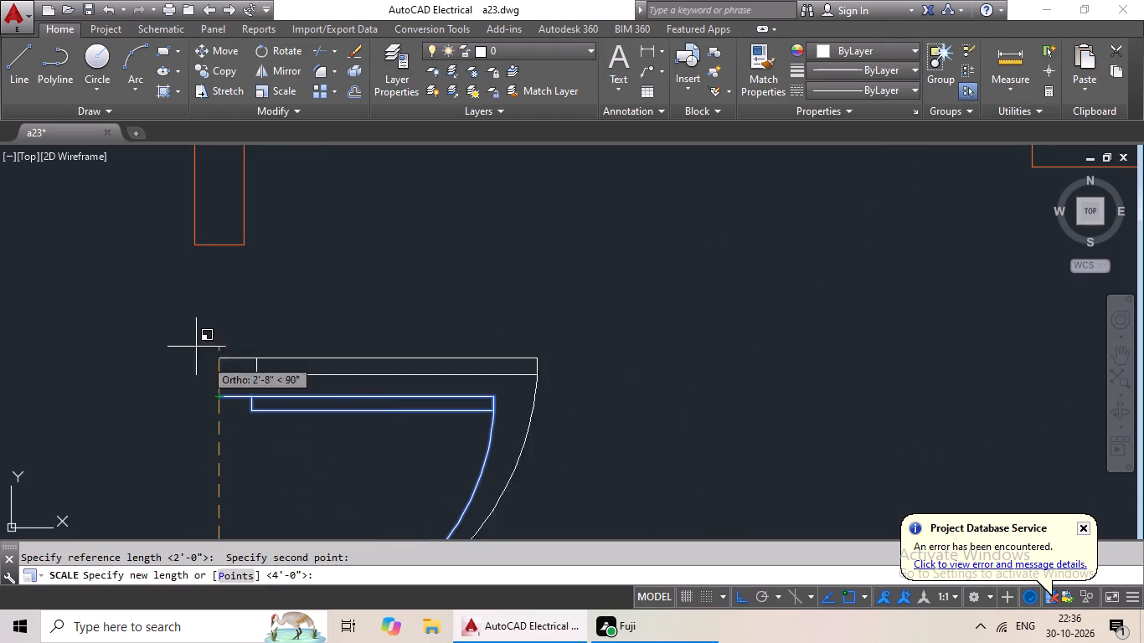
left_click(220, 245)
Delete the four spare door blocks lying outside the floor plan.
scroll(484, 280, "down", 4)
middle_click(523, 363)
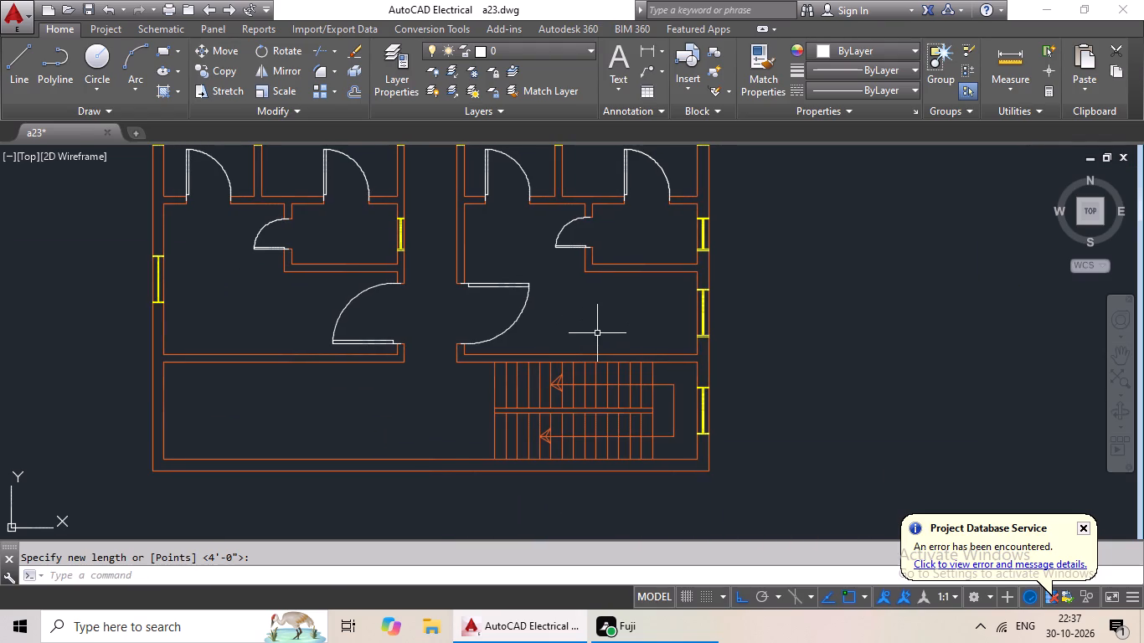
middle_click_drag(597, 332, 518, 369)
scroll(523, 351, "up", 2)
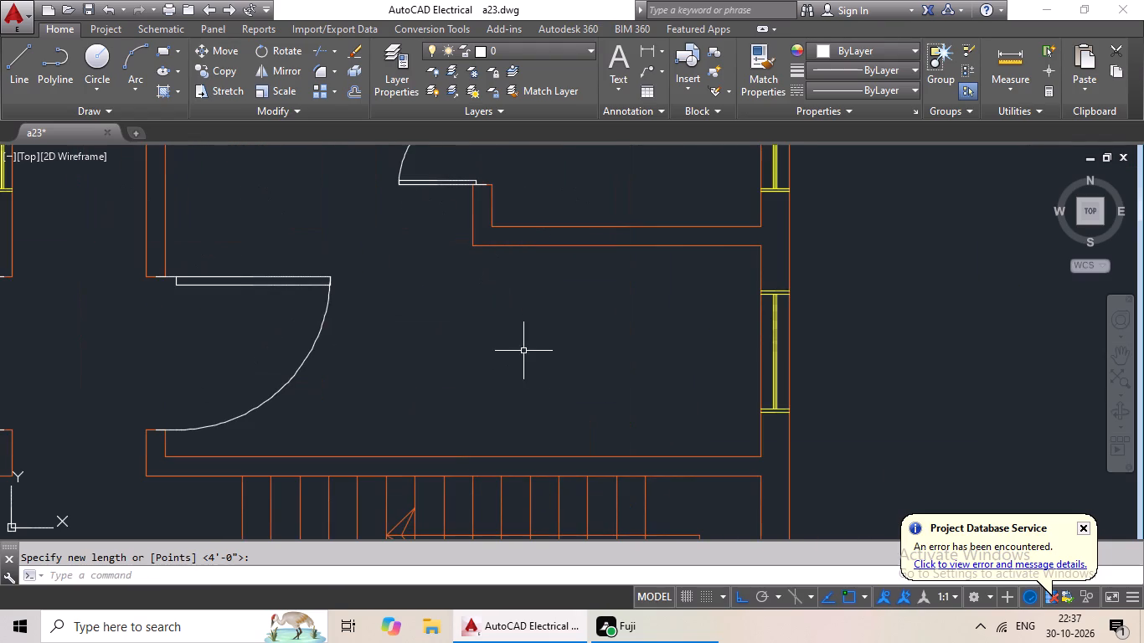
scroll(560, 373, "down", 1)
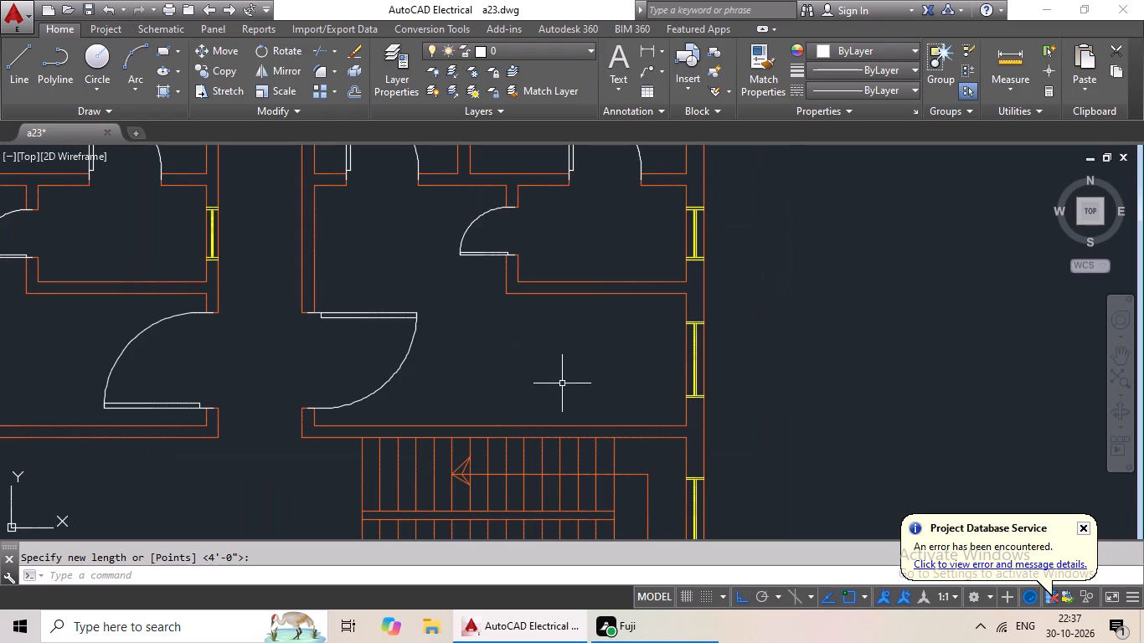
scroll(636, 382, "down", 3)
middle_click_drag(786, 358, 586, 413)
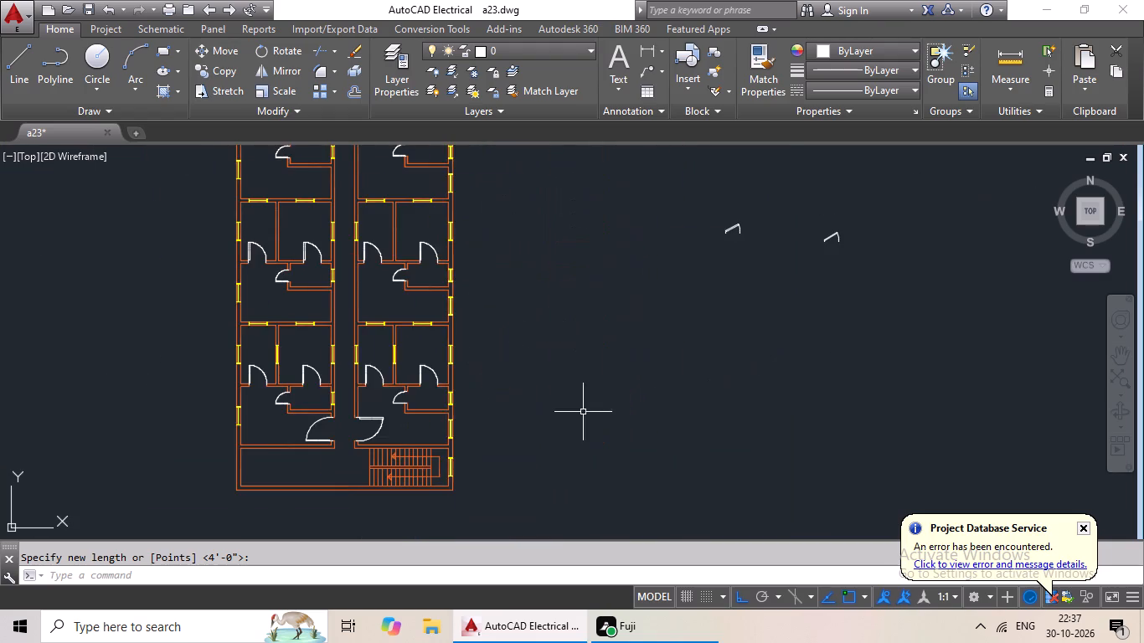
middle_click_drag(642, 369, 601, 402)
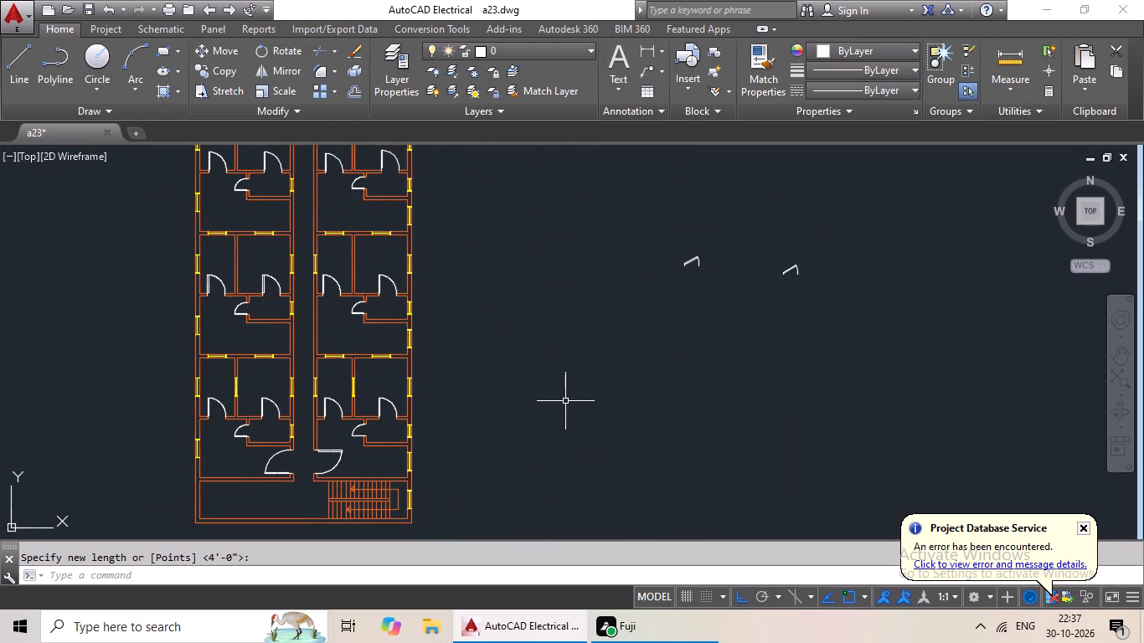
scroll(572, 396, "down", 2)
middle_click_drag(615, 372, 532, 415)
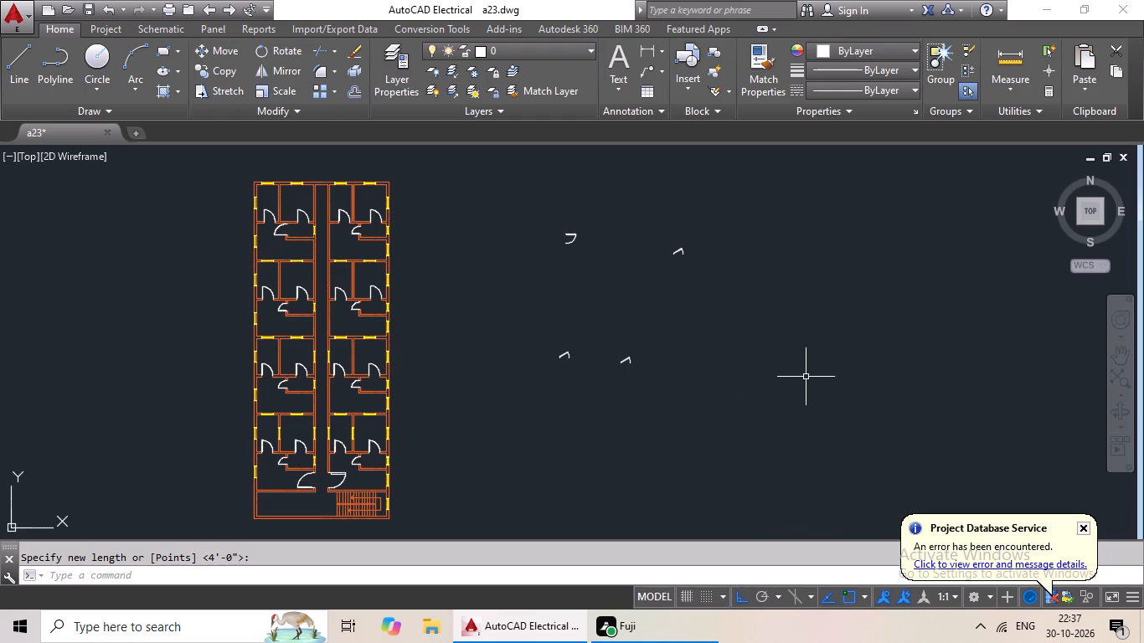
scroll(799, 373, "down", 1)
middle_click_drag(801, 364, 725, 388)
left_click_drag(746, 265, 678, 412)
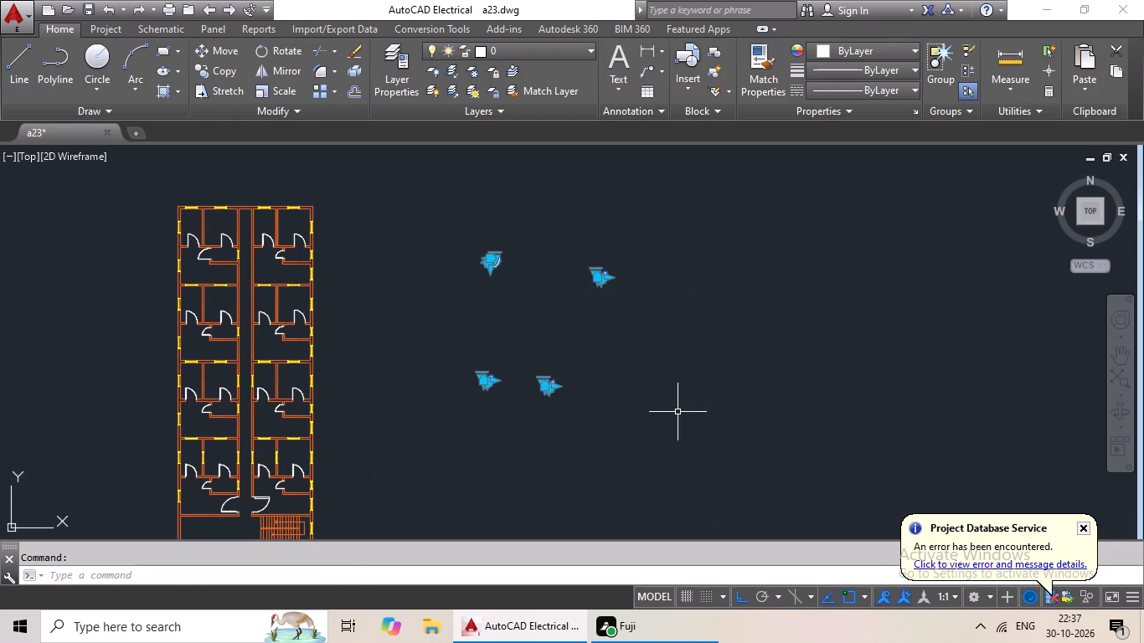
key("Delete")
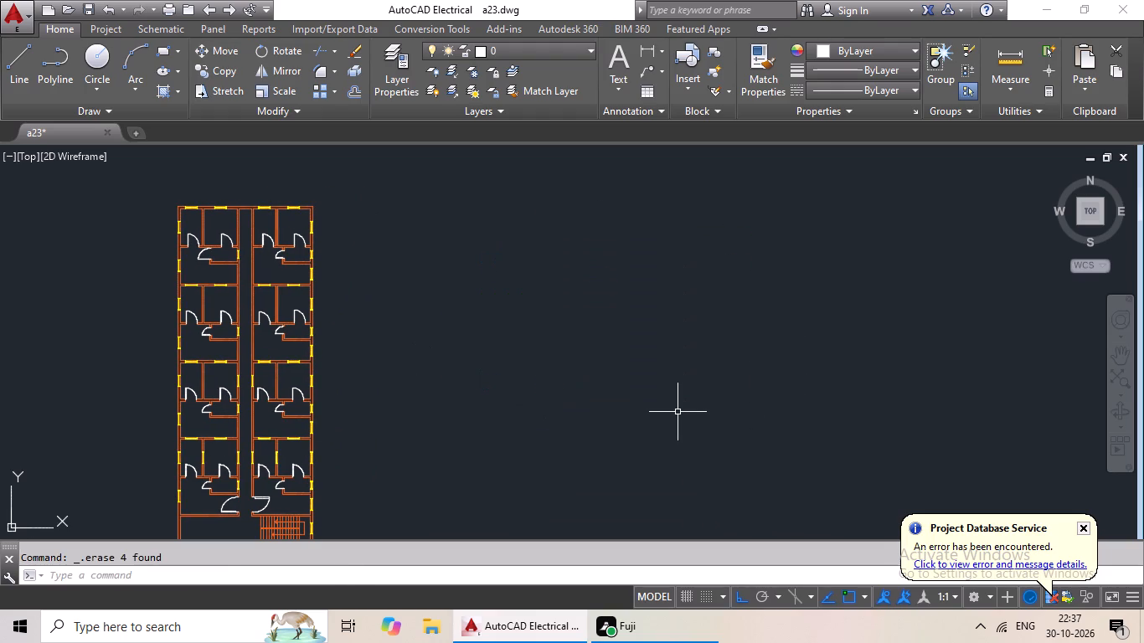
Insert the "Range-Oven - 30 in top" block from the DesignCenter kitchen blocks at scale 1 in the empty space beside the plan.
middle_click_drag(678, 361, 914, 357)
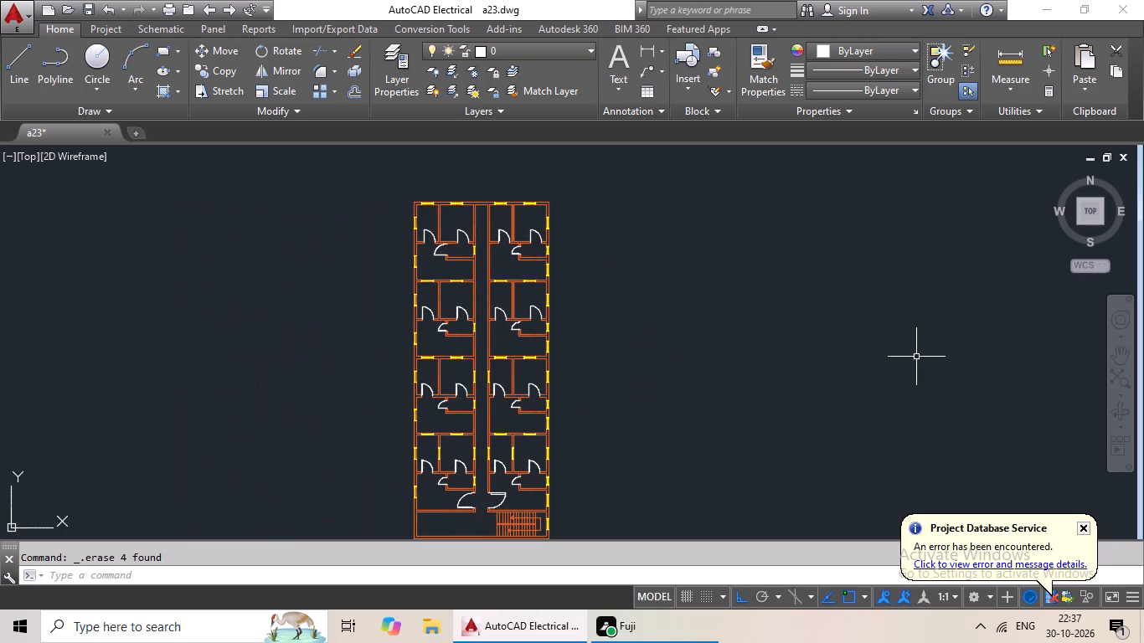
middle_click_drag(915, 357, 784, 306)
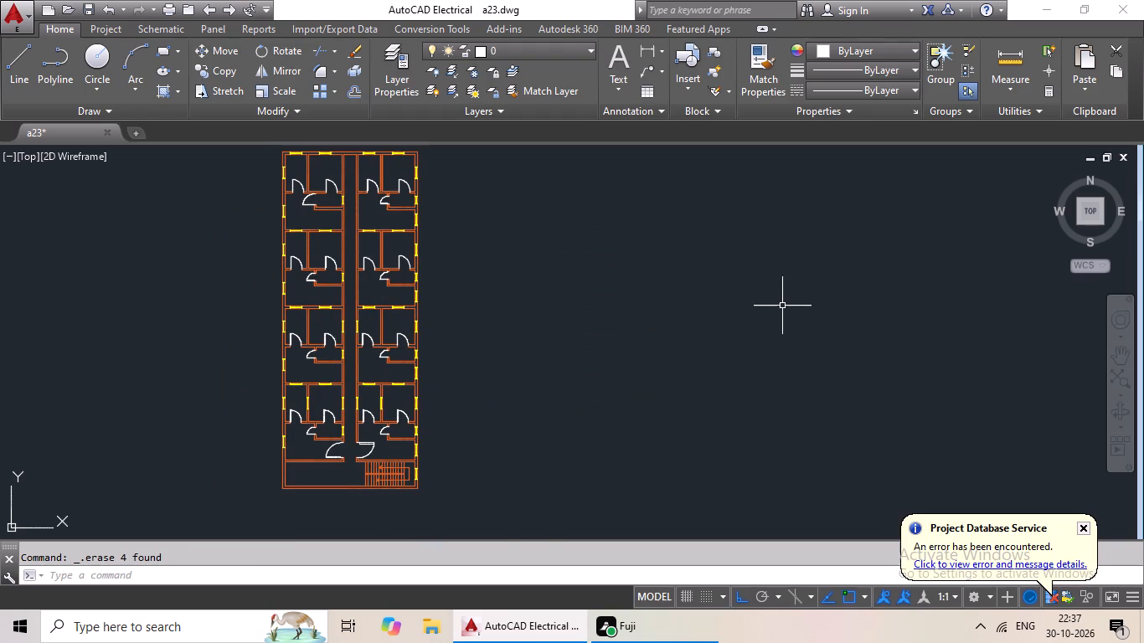
type("dc")
key("space")
key("space")
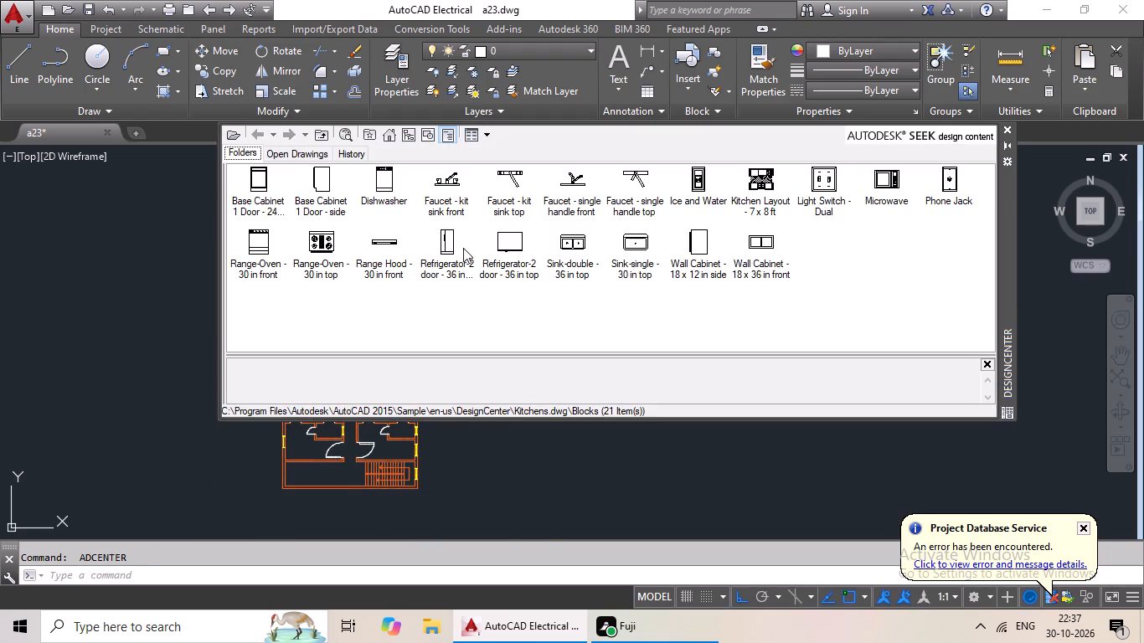
double_click(323, 237)
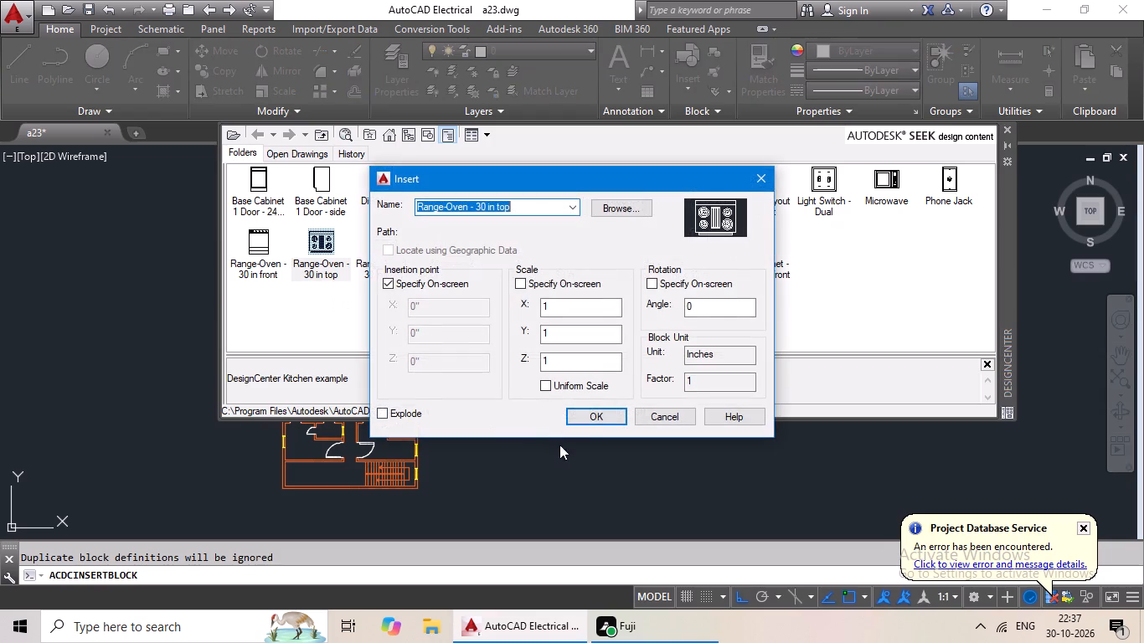
left_click(597, 414)
left_click(506, 444)
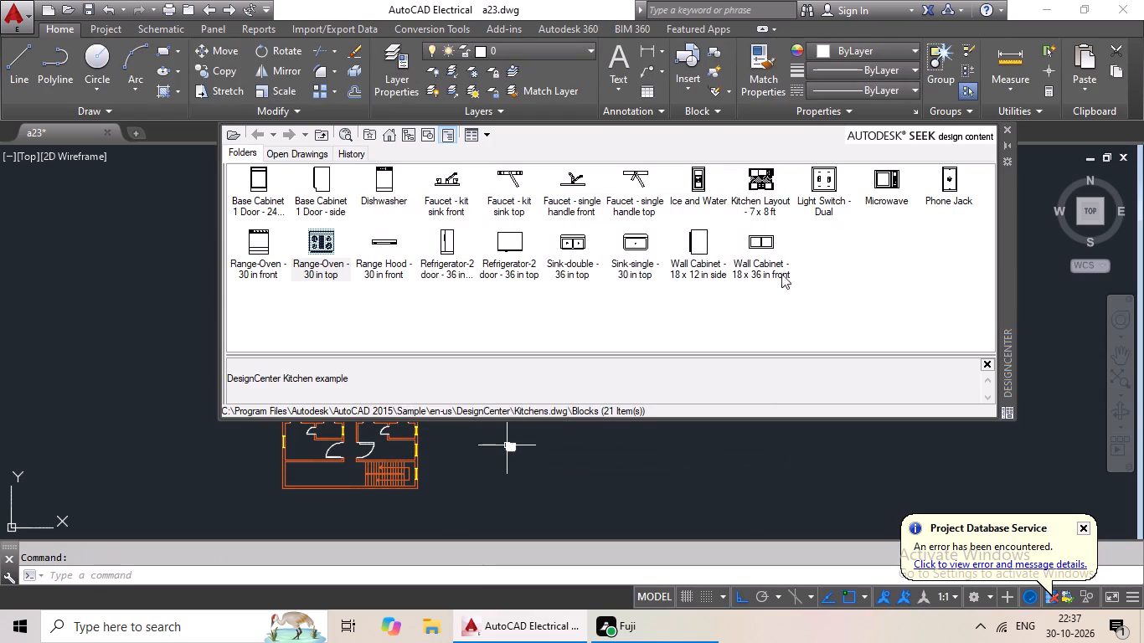
Insert the "Sink-single - 30 in top" kitchen block at scale 1 beside the range-oven block, outside the plan.
double_click(628, 237)
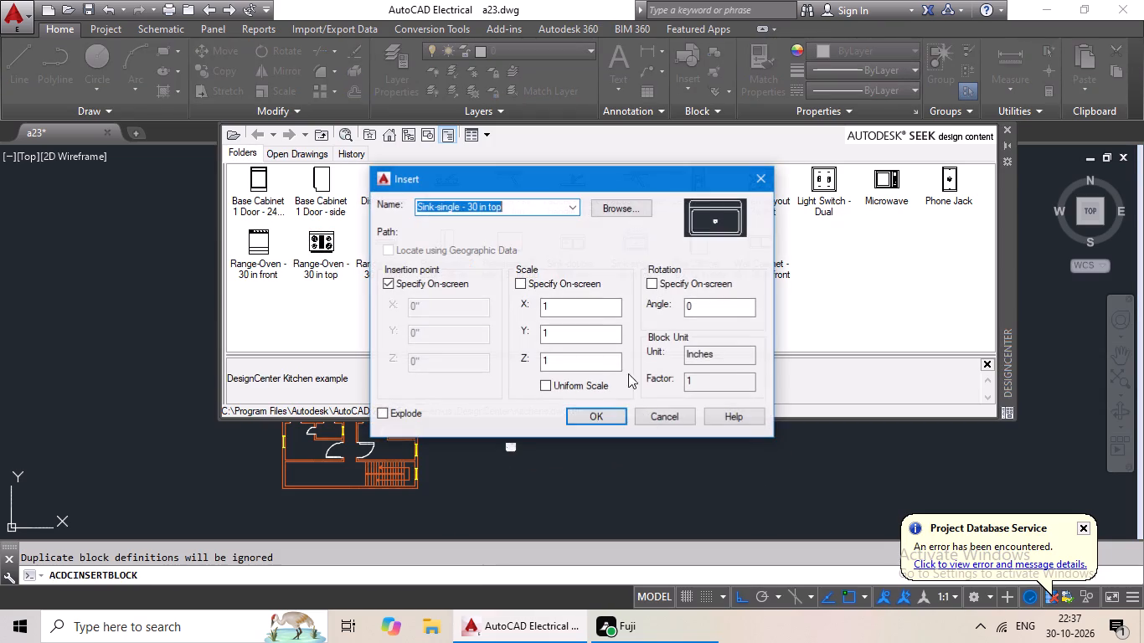
left_click(589, 411)
left_click(562, 451)
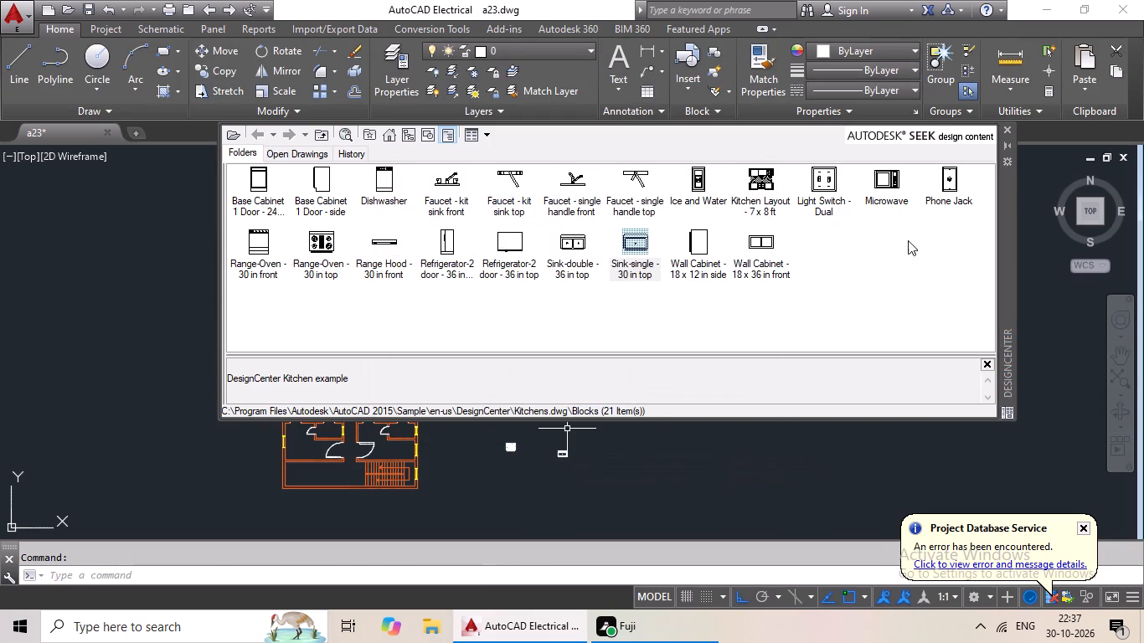
Insert the "Dining Set - 36 x 72 in." block from the DesignCenter Home - Space Planner drawing at scale 1, below the range-oven outside the plan.
left_click(390, 137)
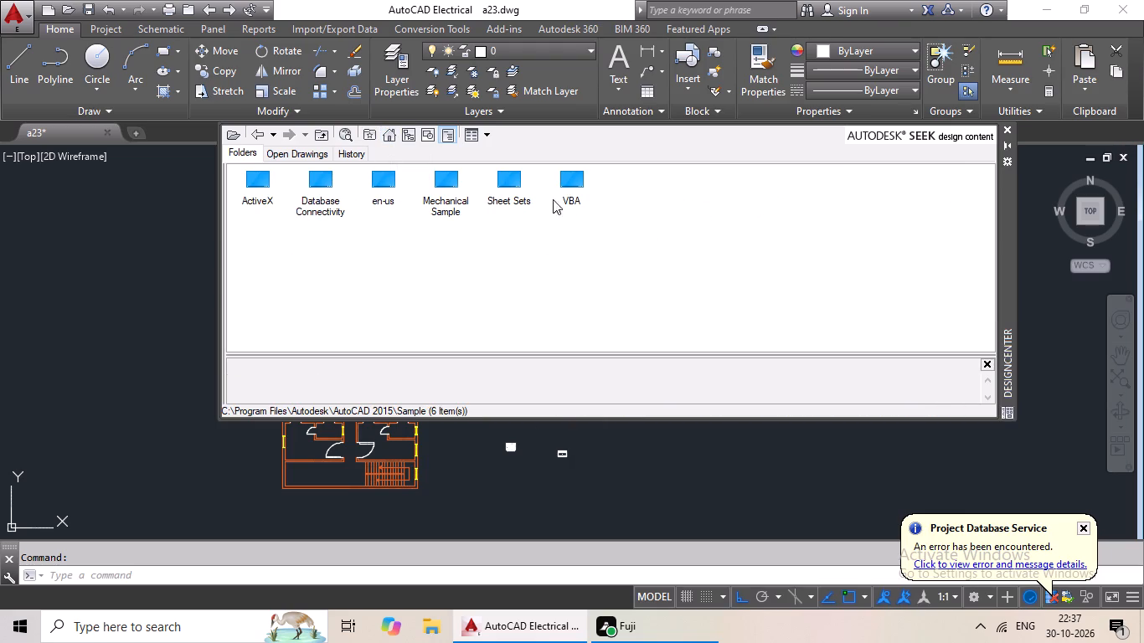
double_click(374, 180)
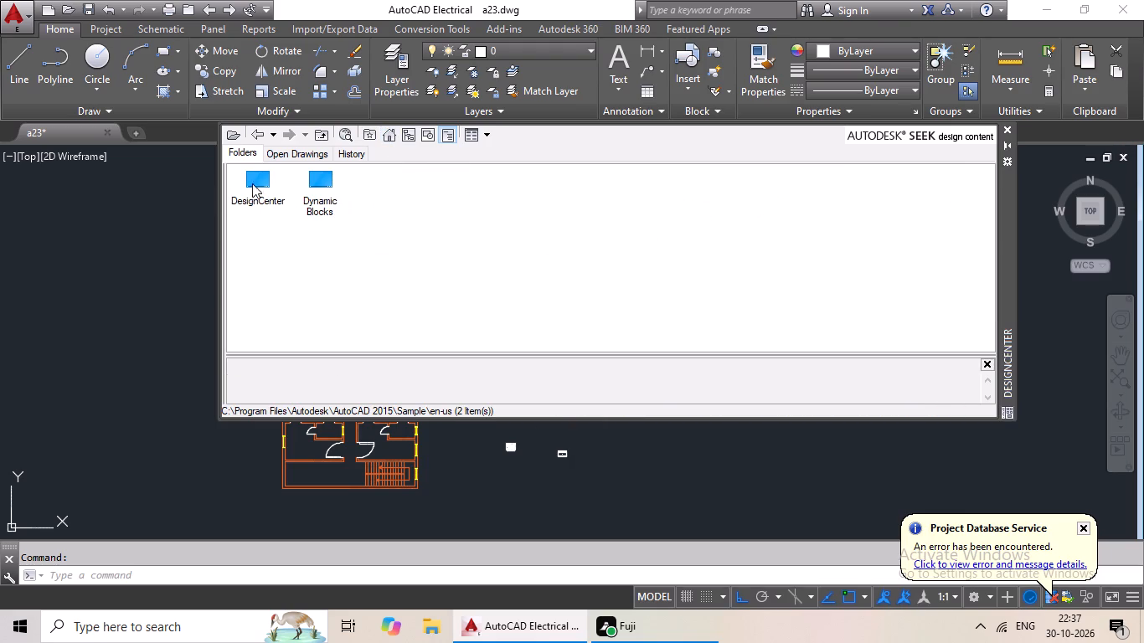
double_click(263, 179)
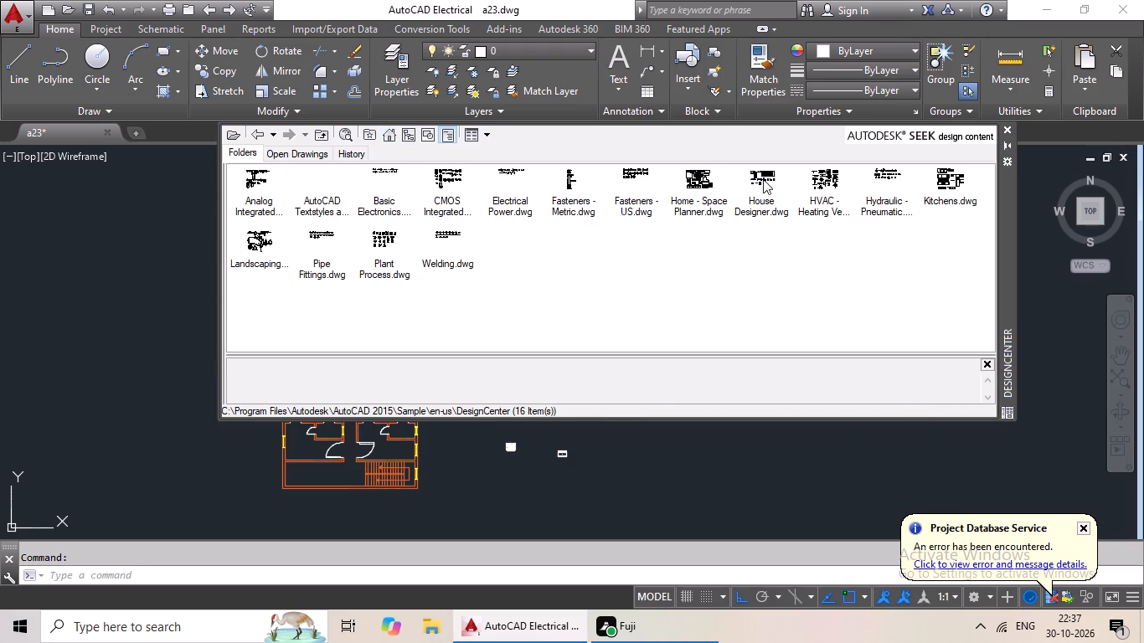
double_click(694, 199)
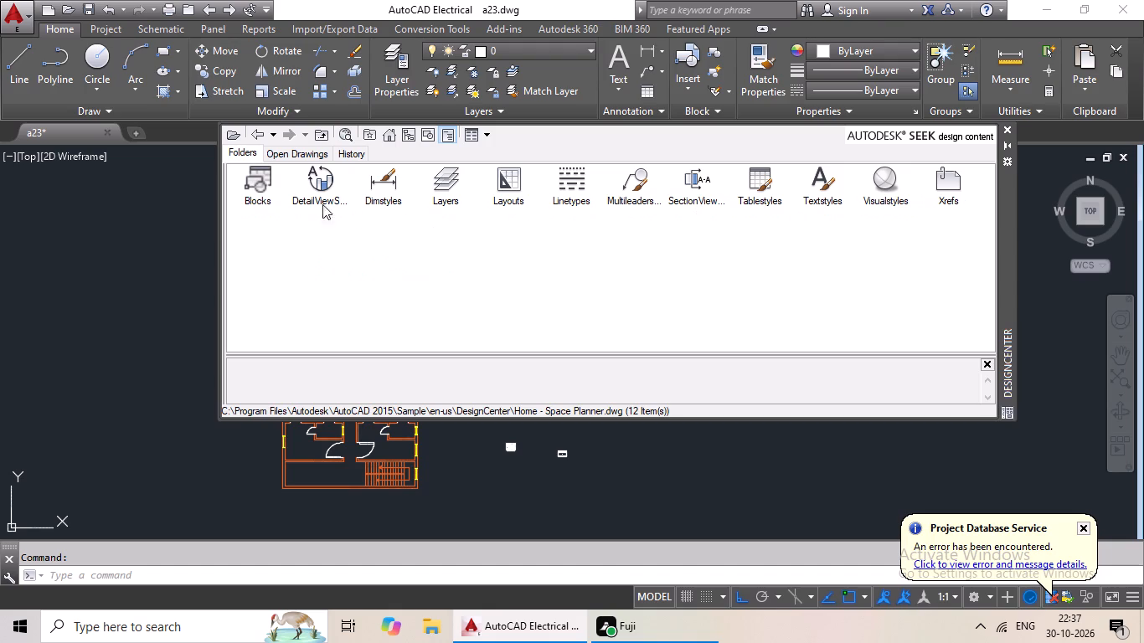
double_click(245, 186)
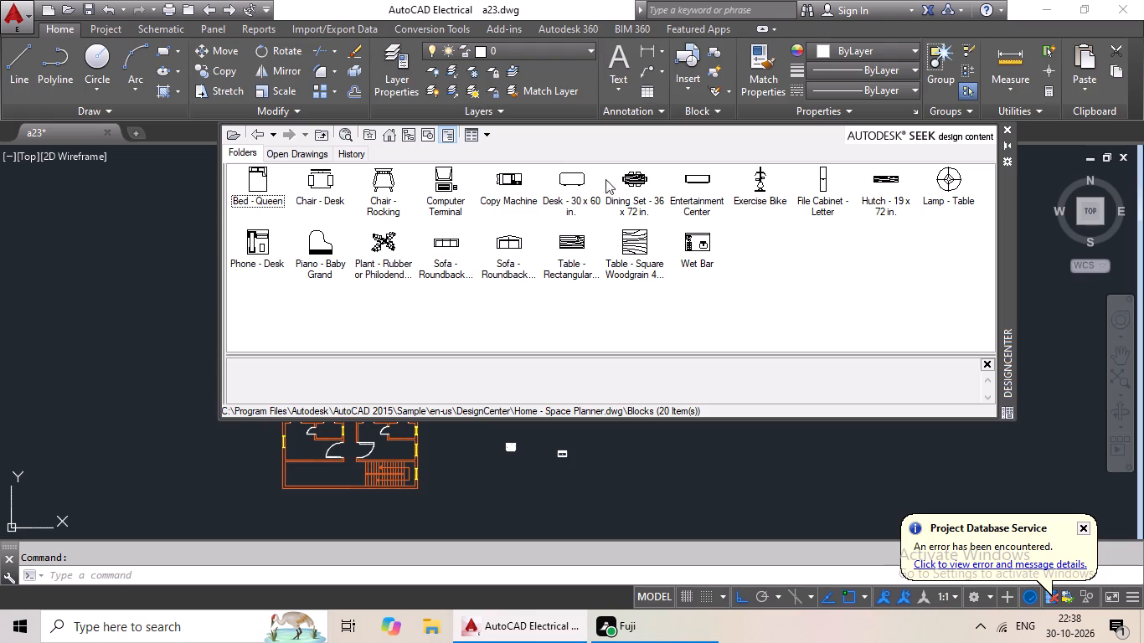
double_click(631, 174)
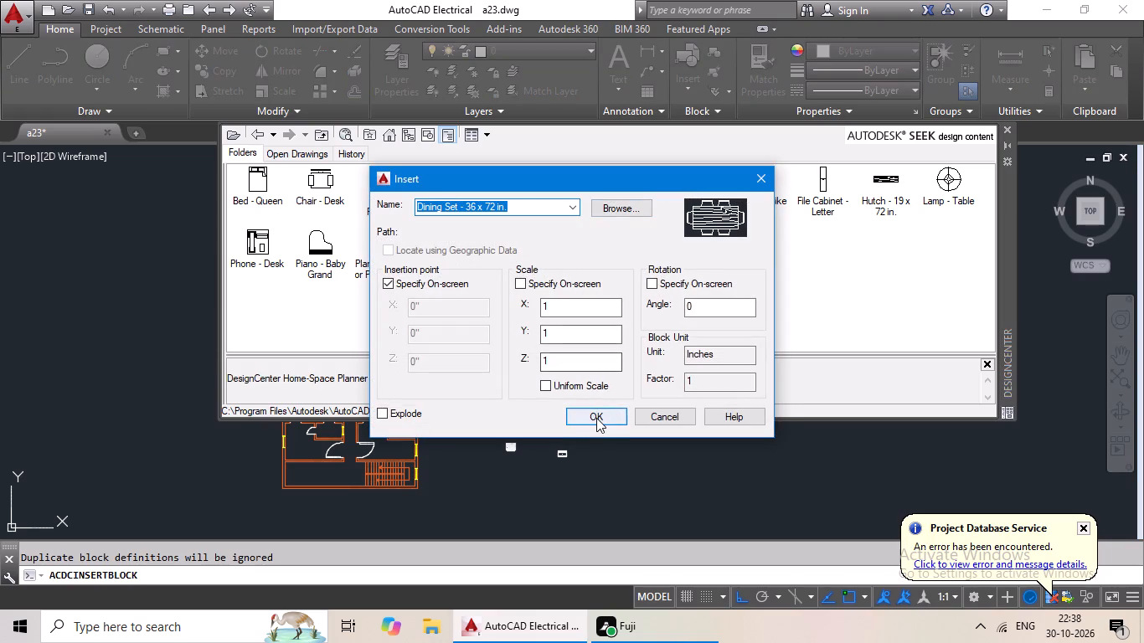
left_click(598, 418)
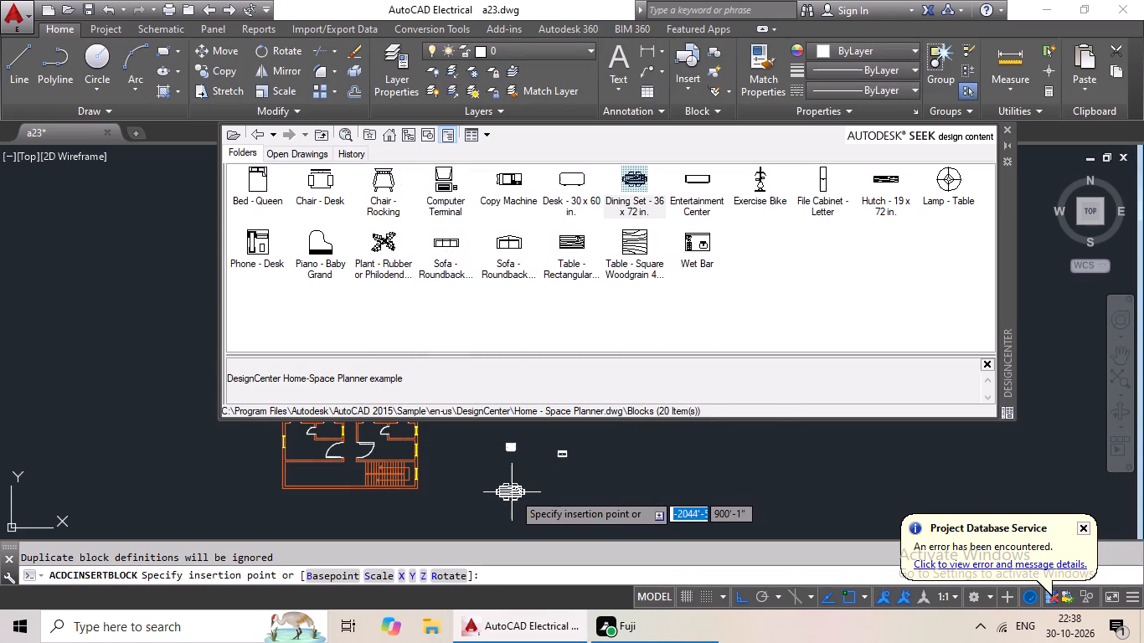
left_click(513, 492)
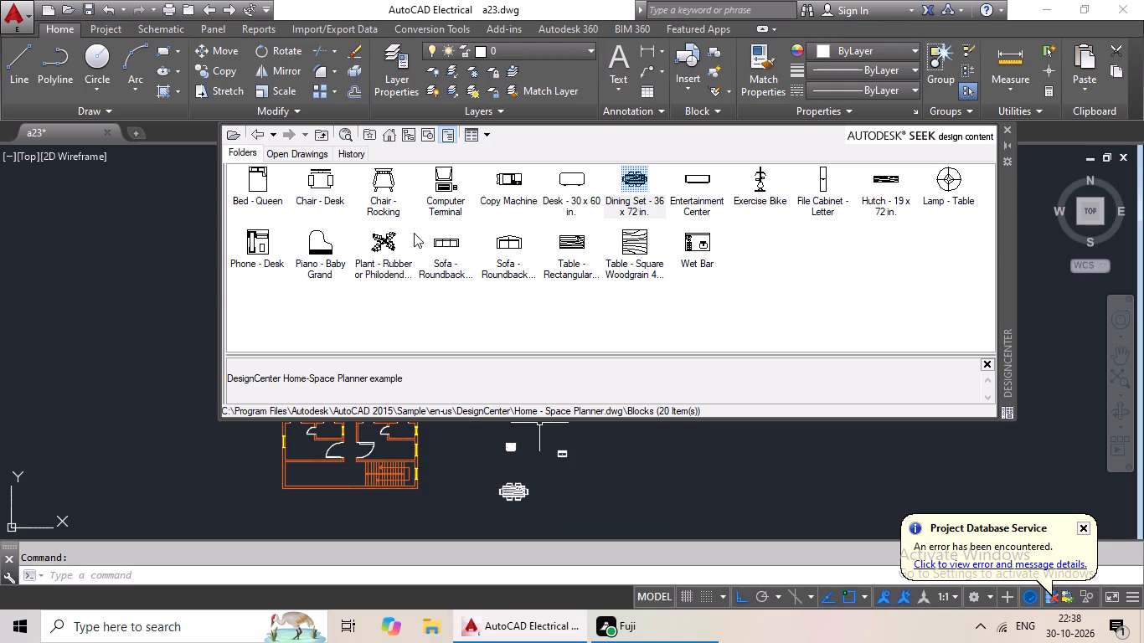
Insert two "Bed - Queen" blocks at scale 1, side by side in the empty space beyond the dining set.
double_click(261, 186)
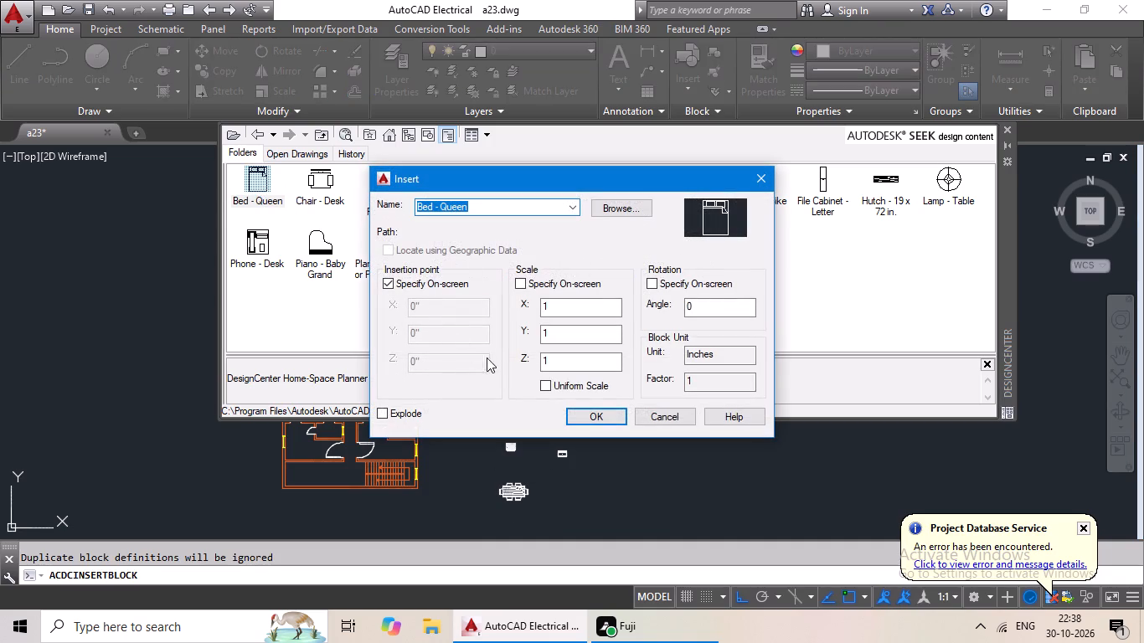
left_click(590, 416)
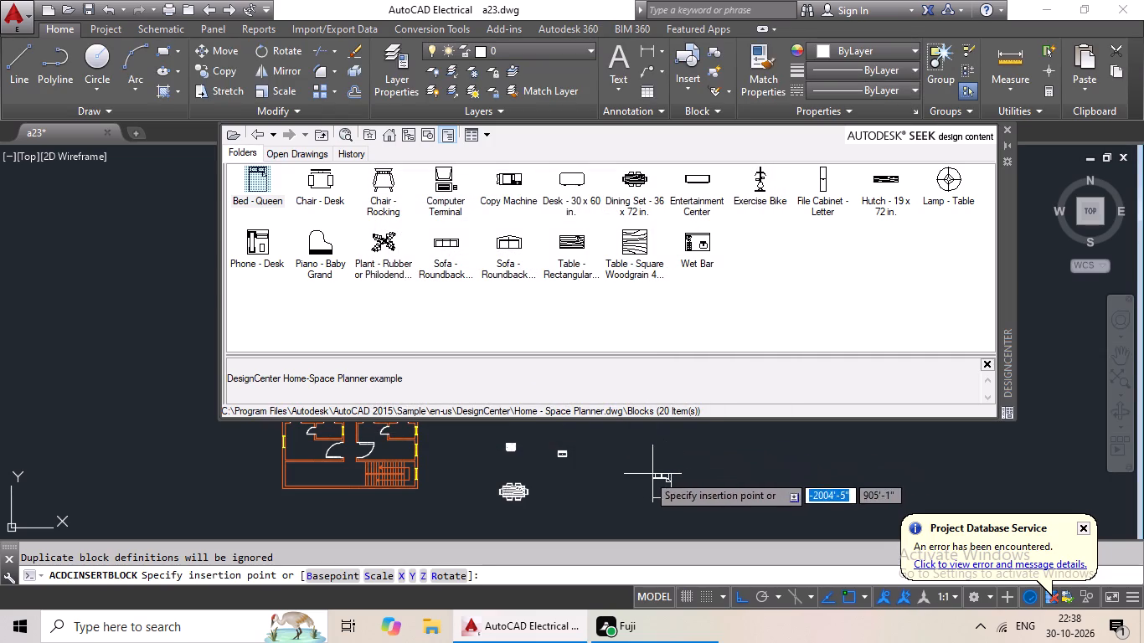
left_click(644, 475)
double_click(266, 188)
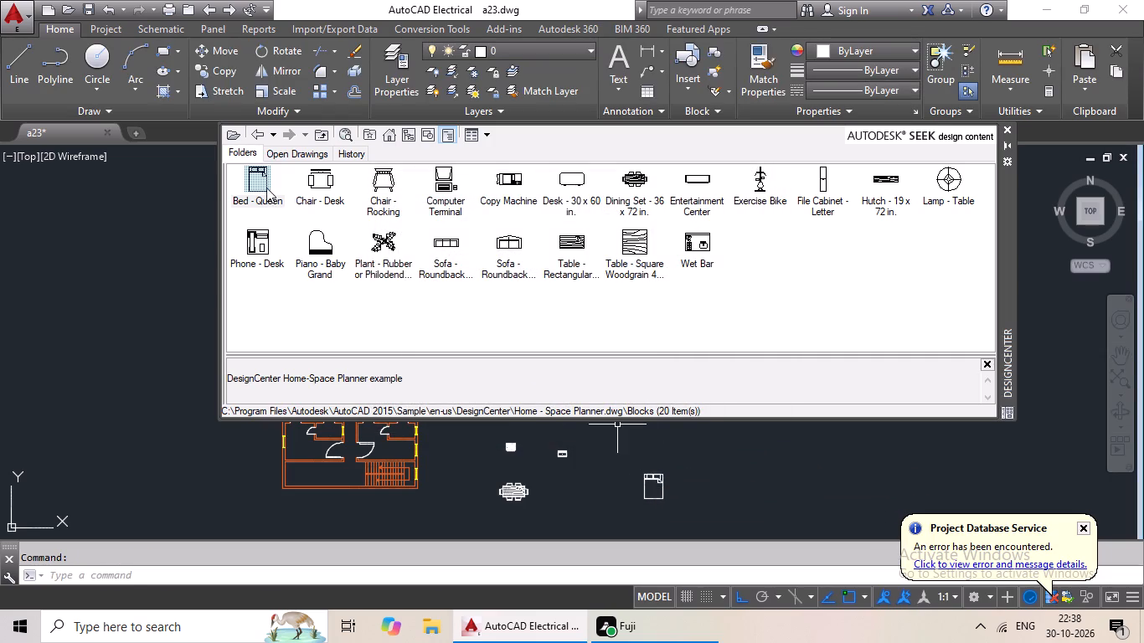
left_click(597, 419)
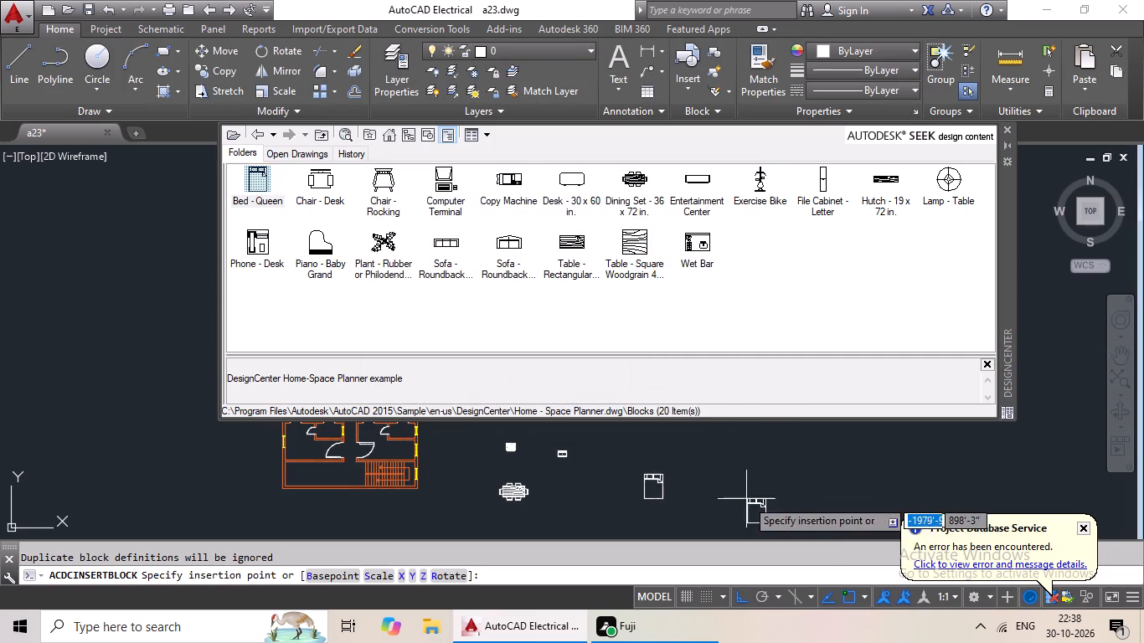
left_click(721, 474)
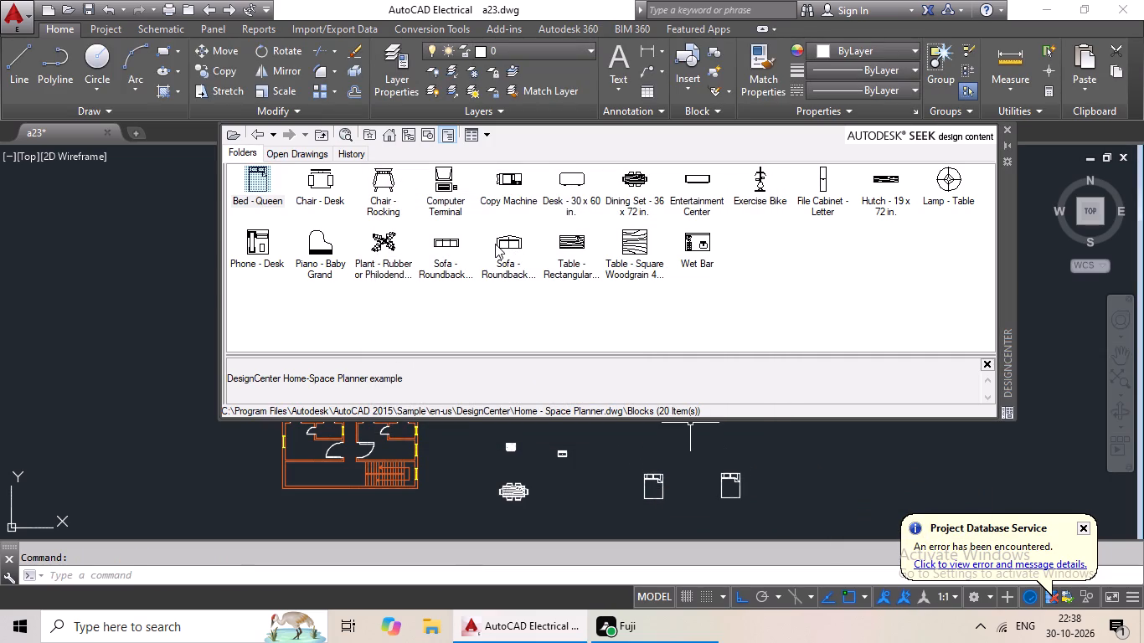
Insert the two-seat roundback sofa beside the dining set and the "Sofa - Roundback 7 ft." block beside the kitchen sink, outside the plan.
double_click(495, 244)
left_click(593, 413)
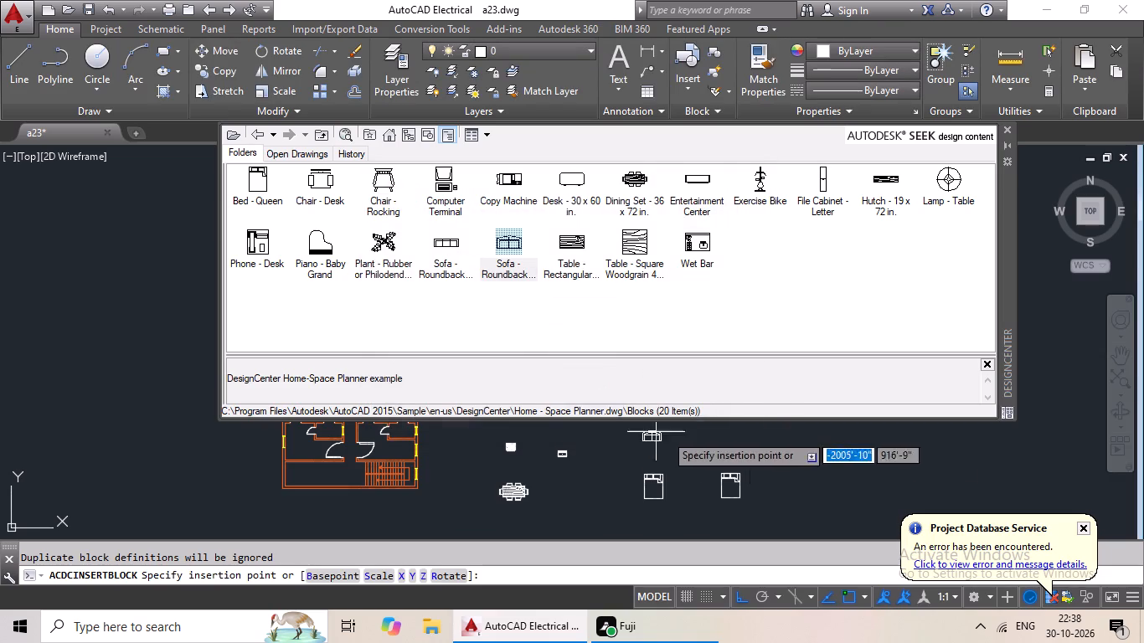
left_click(560, 496)
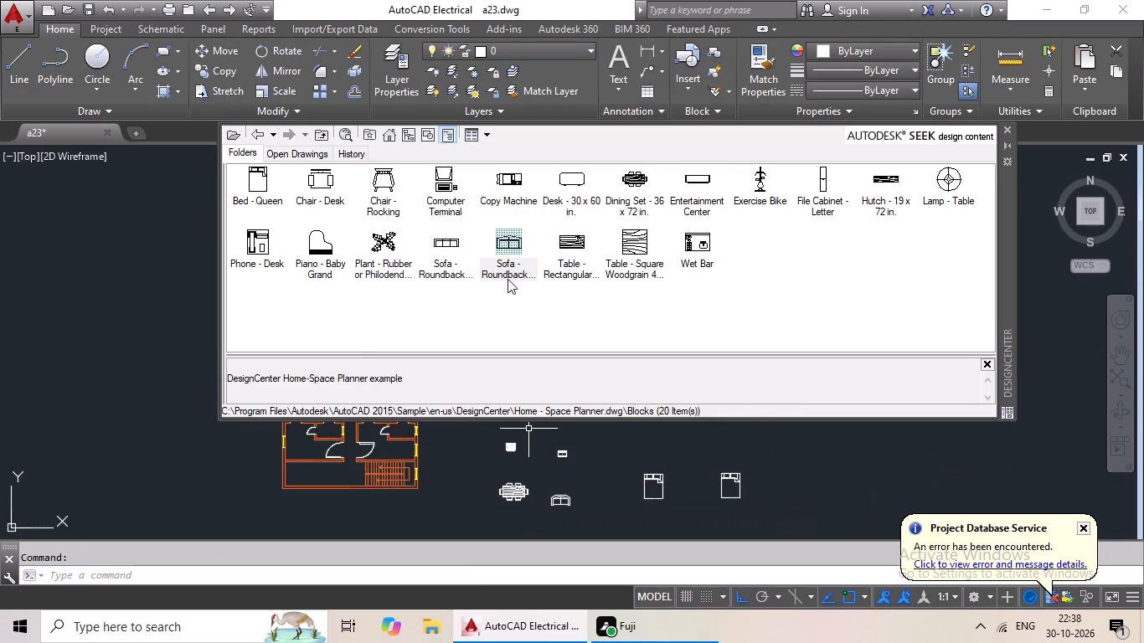
double_click(442, 230)
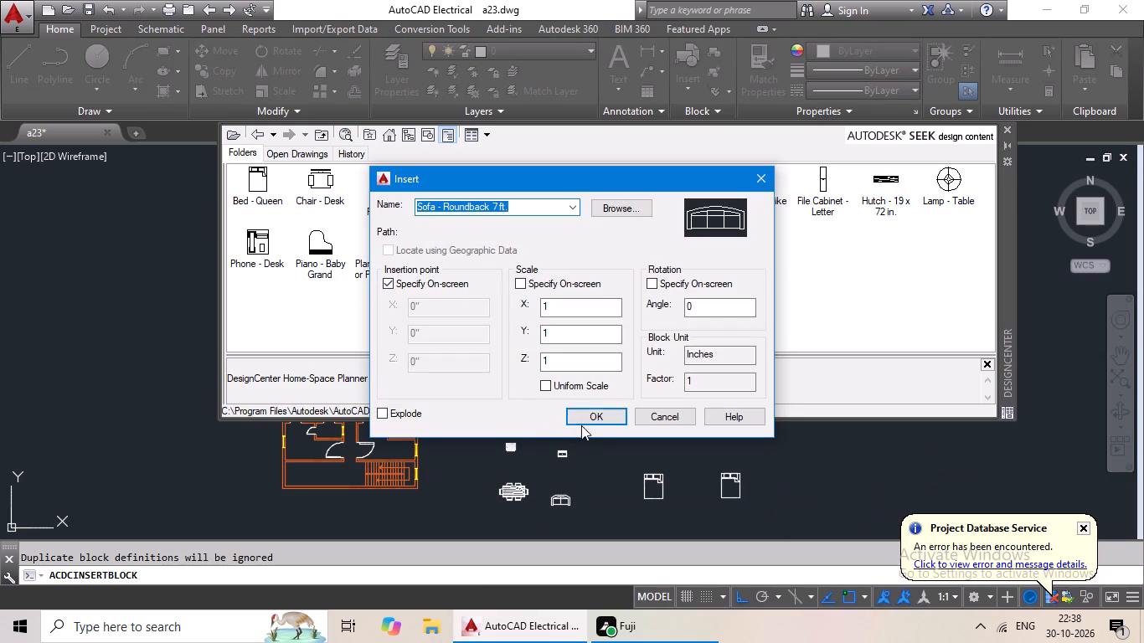
left_click(588, 419)
left_click(626, 450)
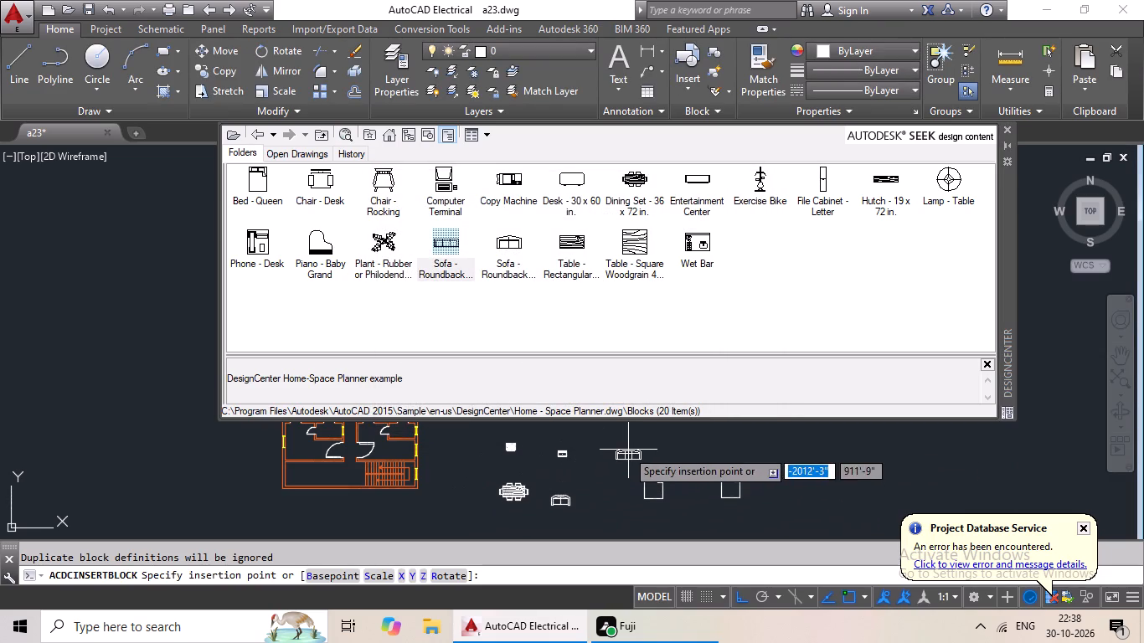
Insert the "Desk - 30 x 60 in." block at scale 1 between the two-seat sofa and the first bed, and close DesignCenter.
double_click(576, 179)
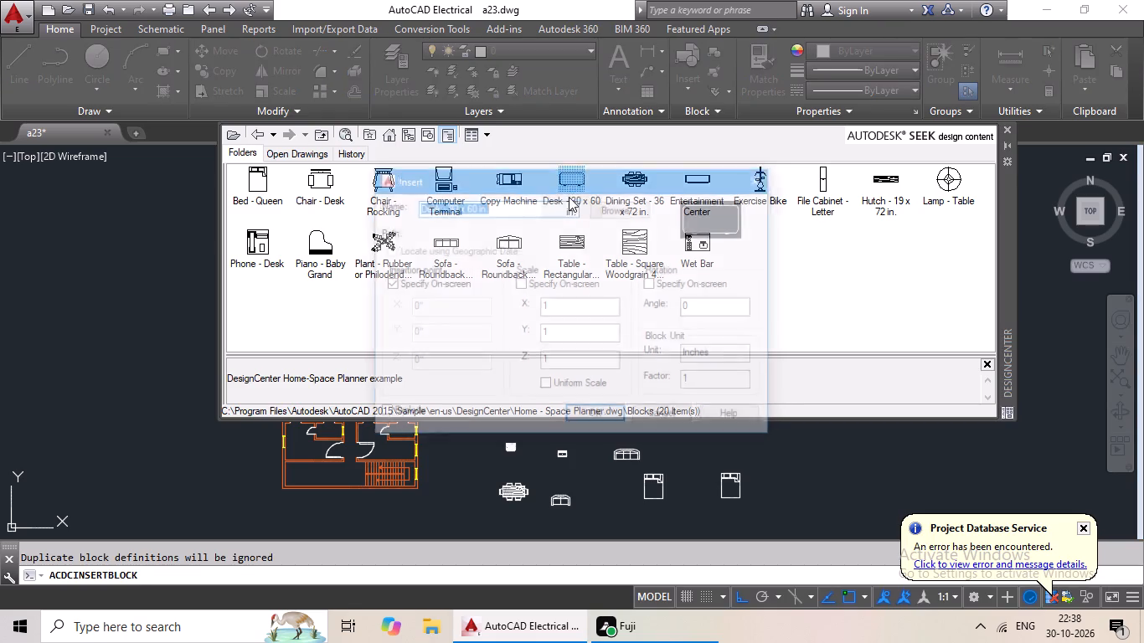
left_click(599, 415)
left_click(608, 496)
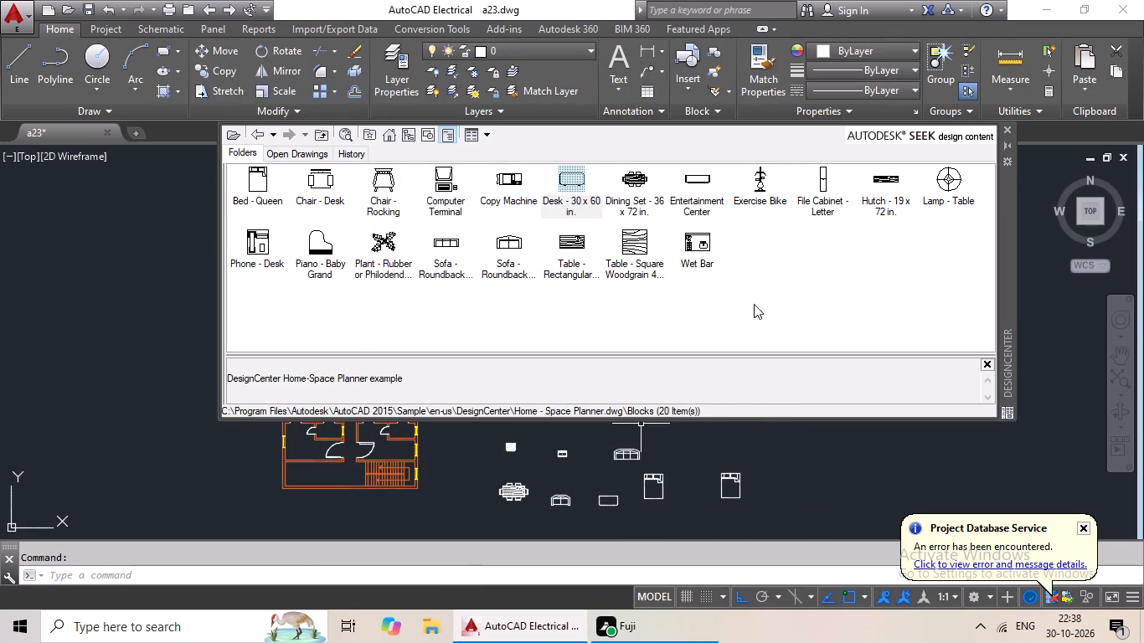
left_click(1002, 128)
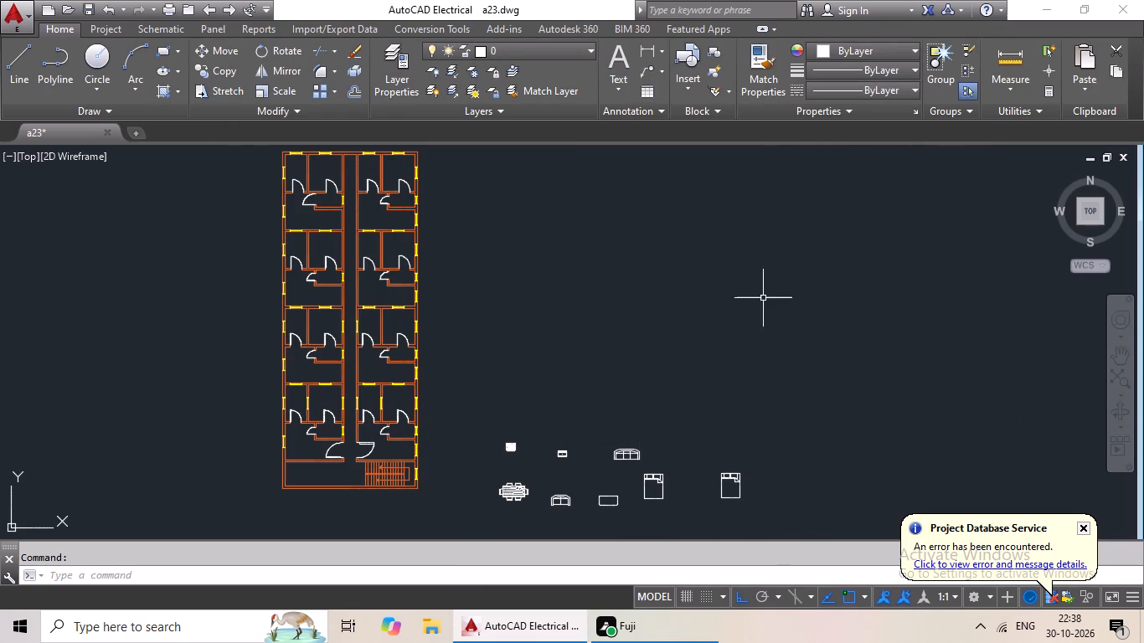
Insert two "Toilet - top" blocks from the DesignCenter House Designer drawing at scale 1, above the beds, and close DesignCenter.
key("d")
key("c")
key("space")
key("space")
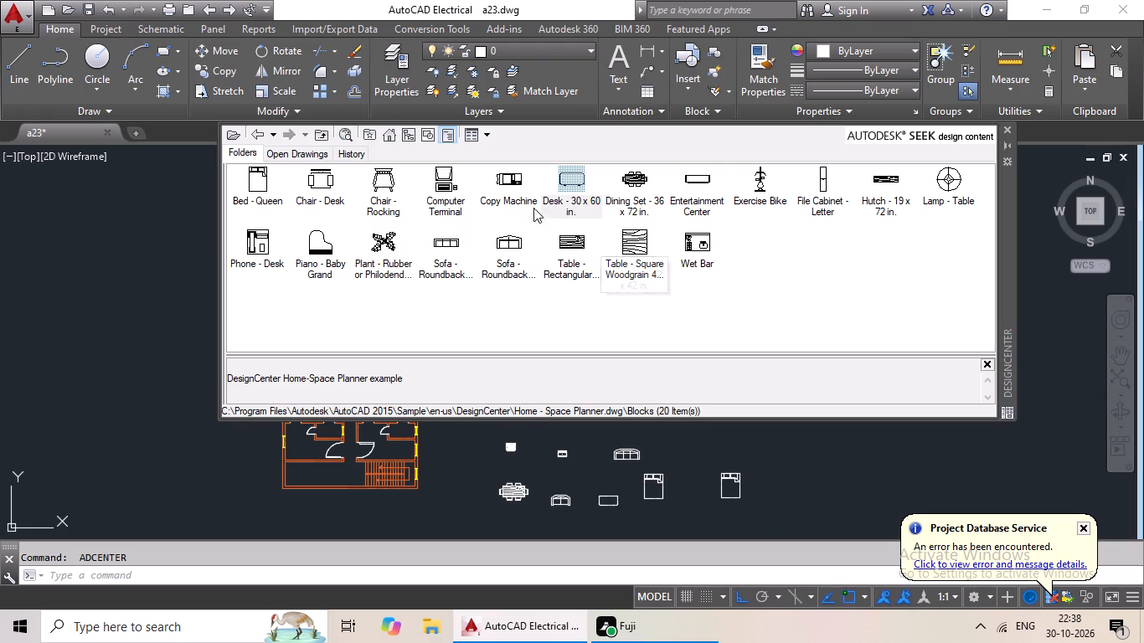
left_click(384, 132)
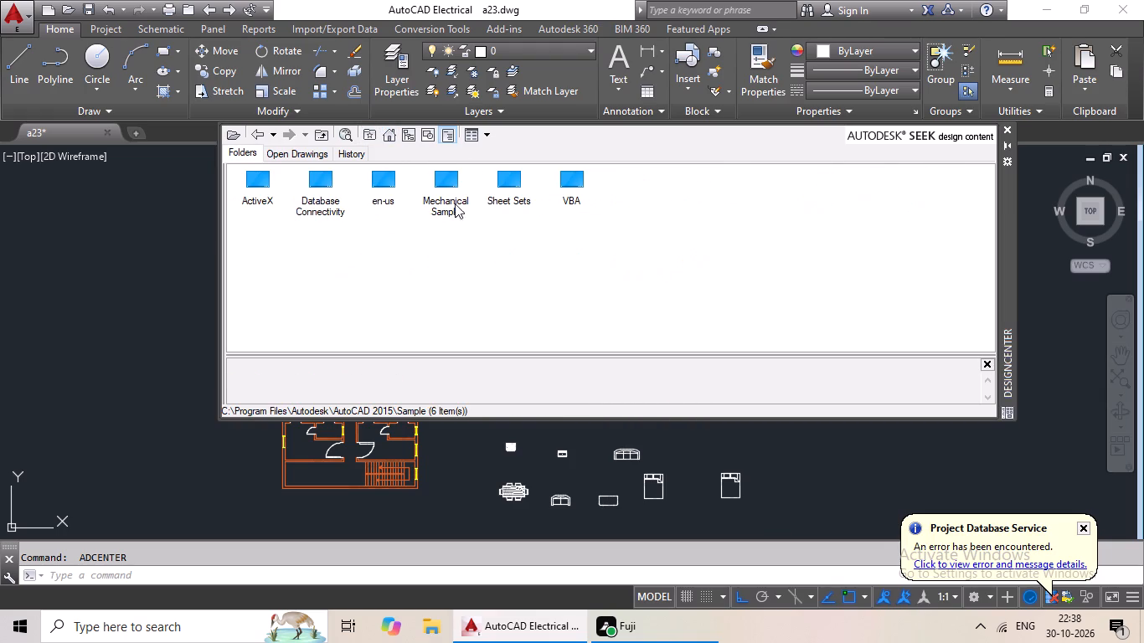
double_click(376, 183)
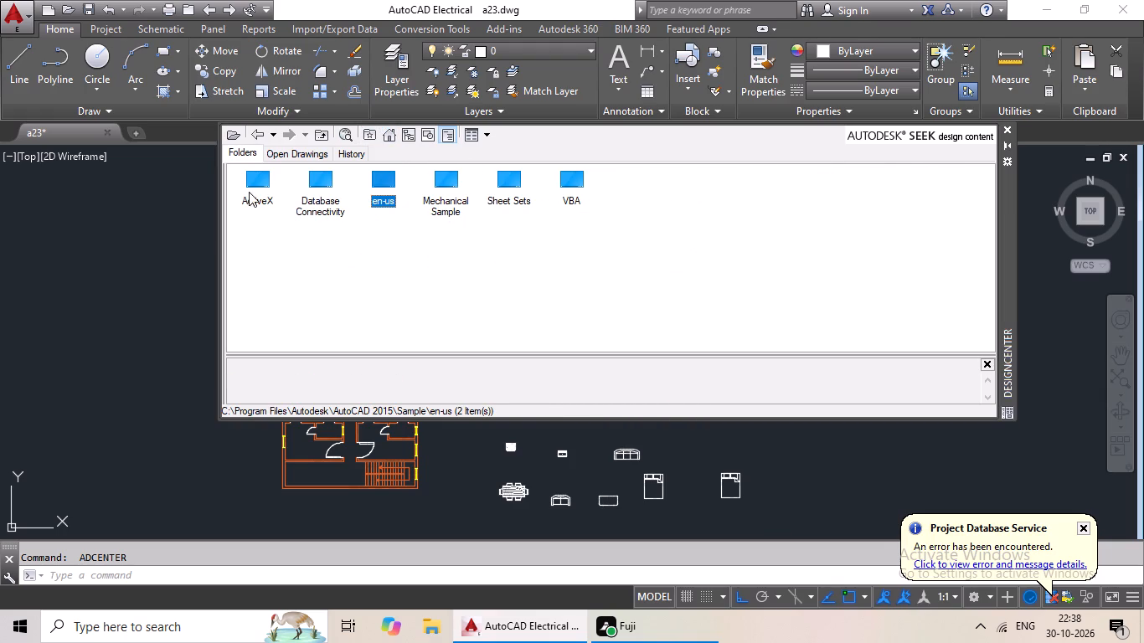
double_click(248, 191)
double_click(756, 193)
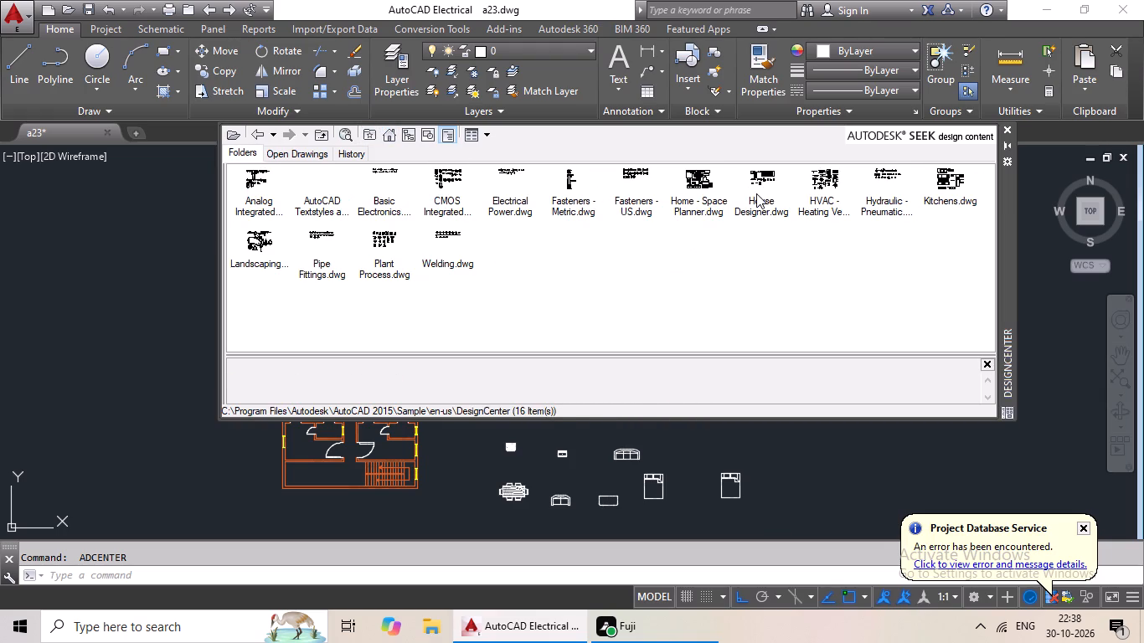
double_click(266, 181)
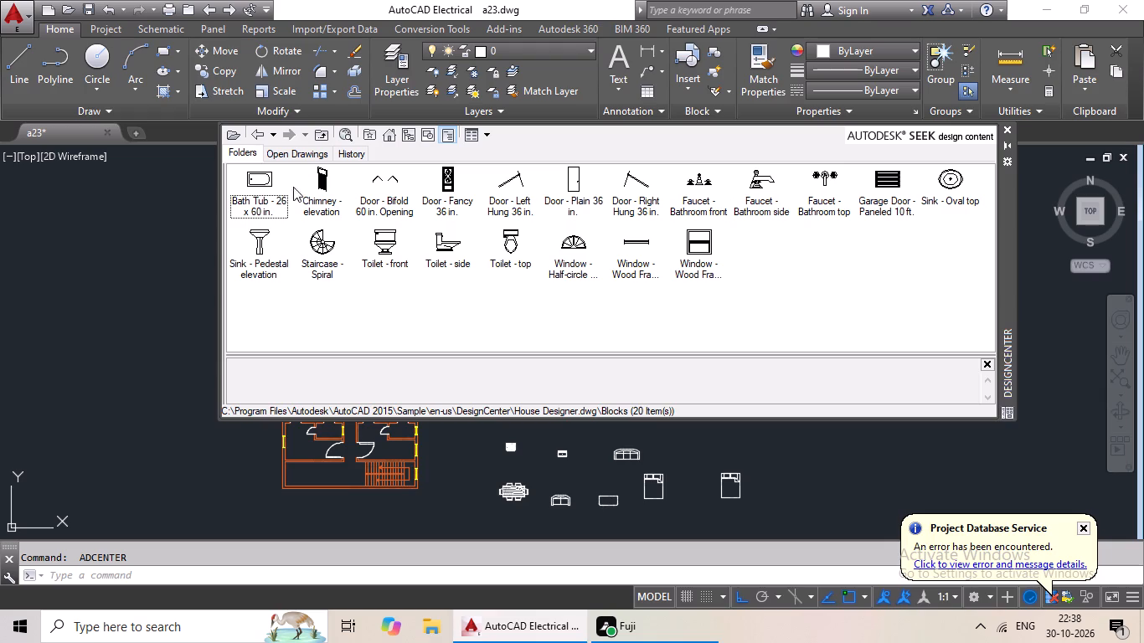
double_click(502, 246)
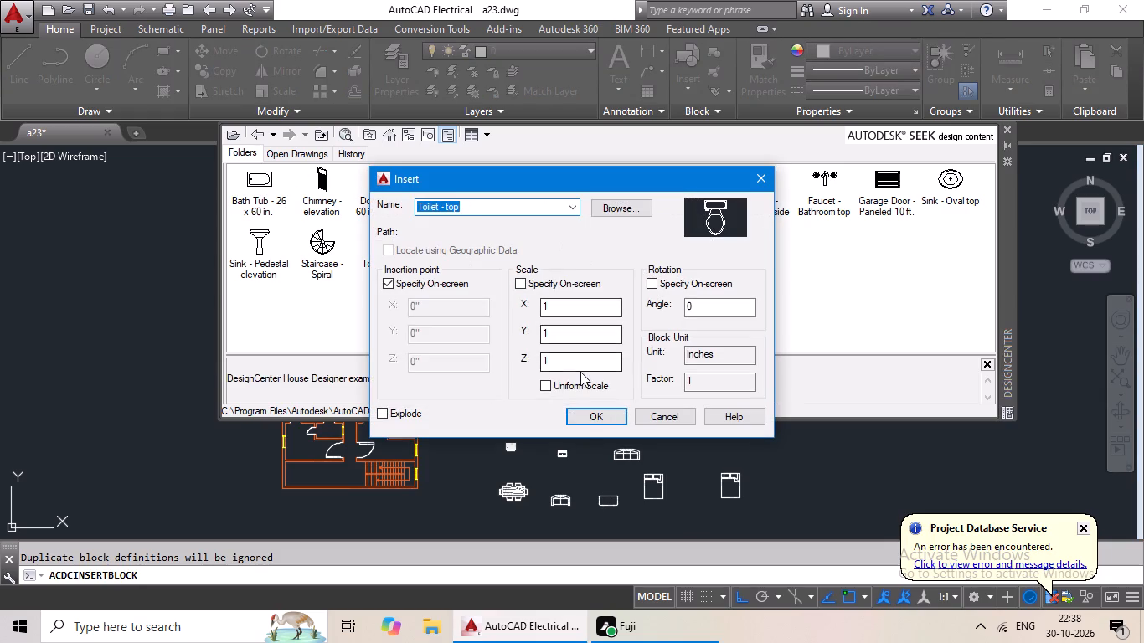
left_click(586, 417)
left_click(678, 445)
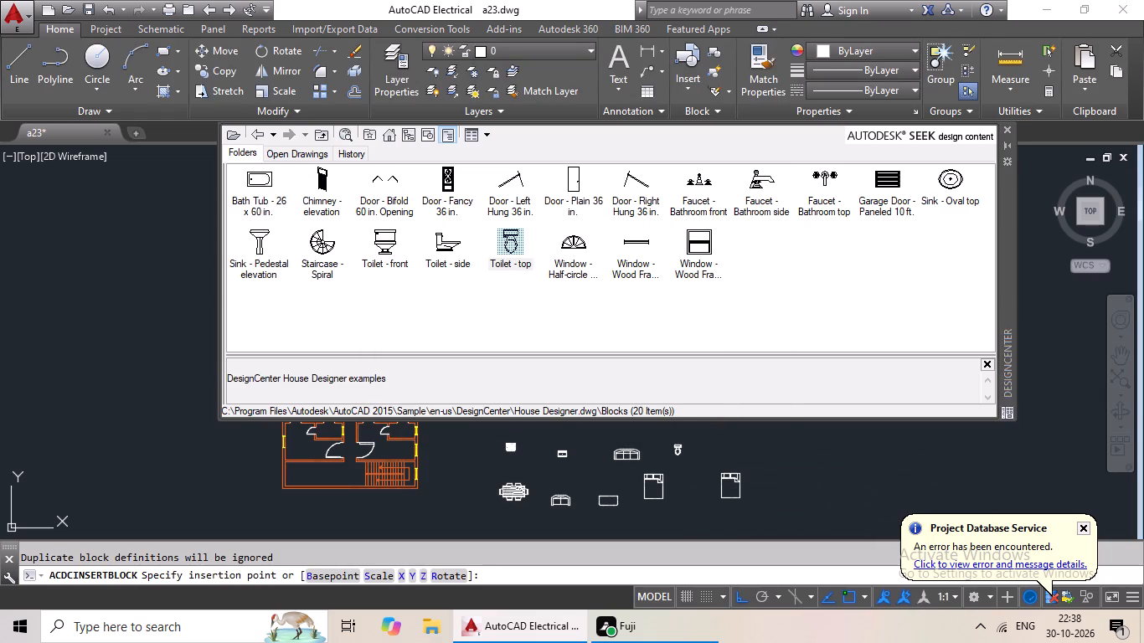
double_click(495, 260)
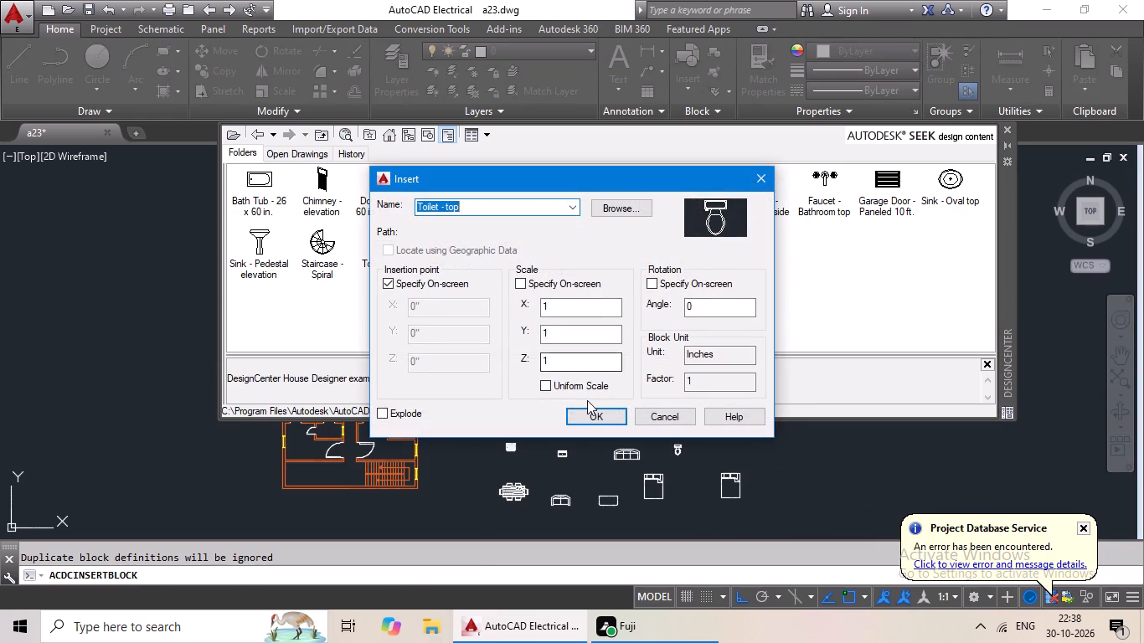
left_click(588, 408)
left_click(722, 446)
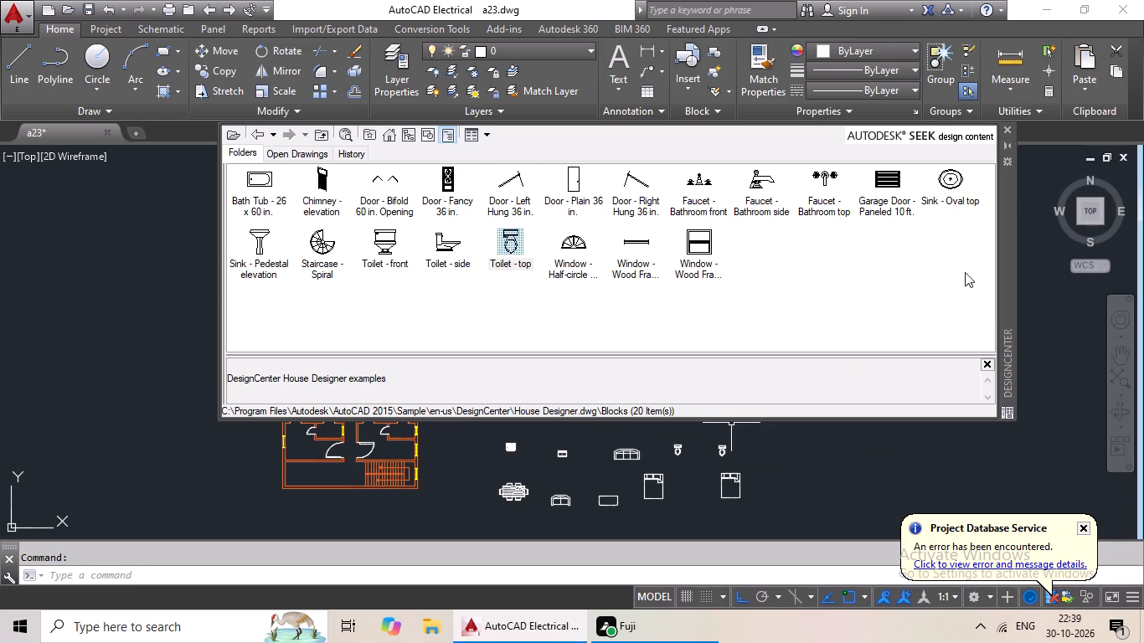
left_click(1002, 126)
Scale the desk block outside the plan by reference, from its full width down to about 2'-0".
middle_click_drag(667, 321, 653, 345)
middle_click_drag(653, 345, 673, 296)
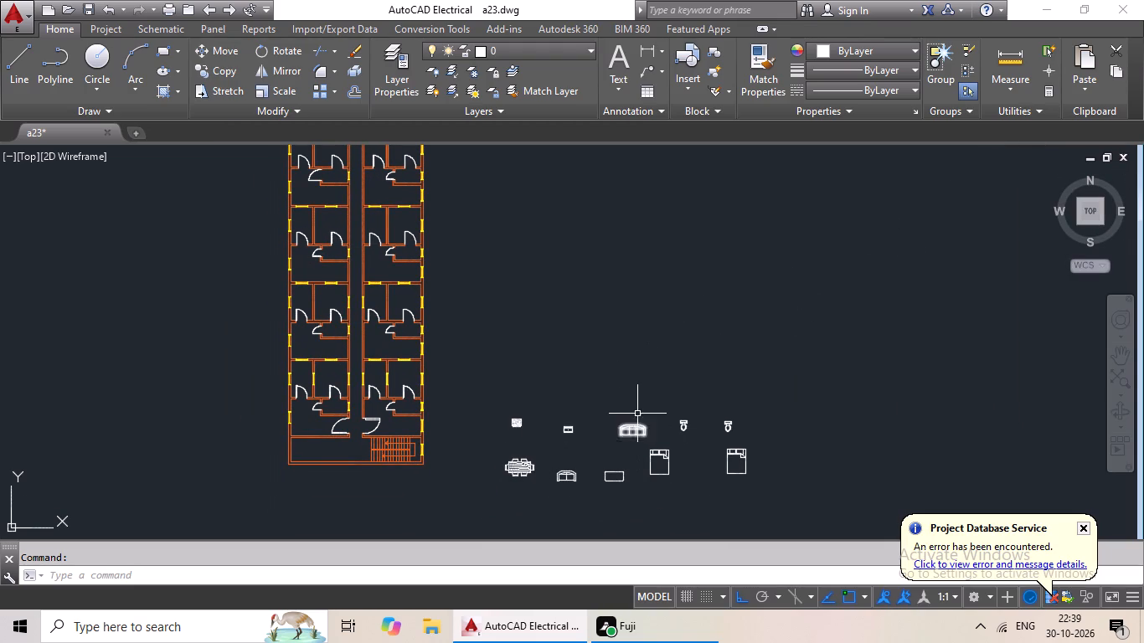
middle_click_drag(626, 313, 600, 234)
scroll(539, 413, "up", 1)
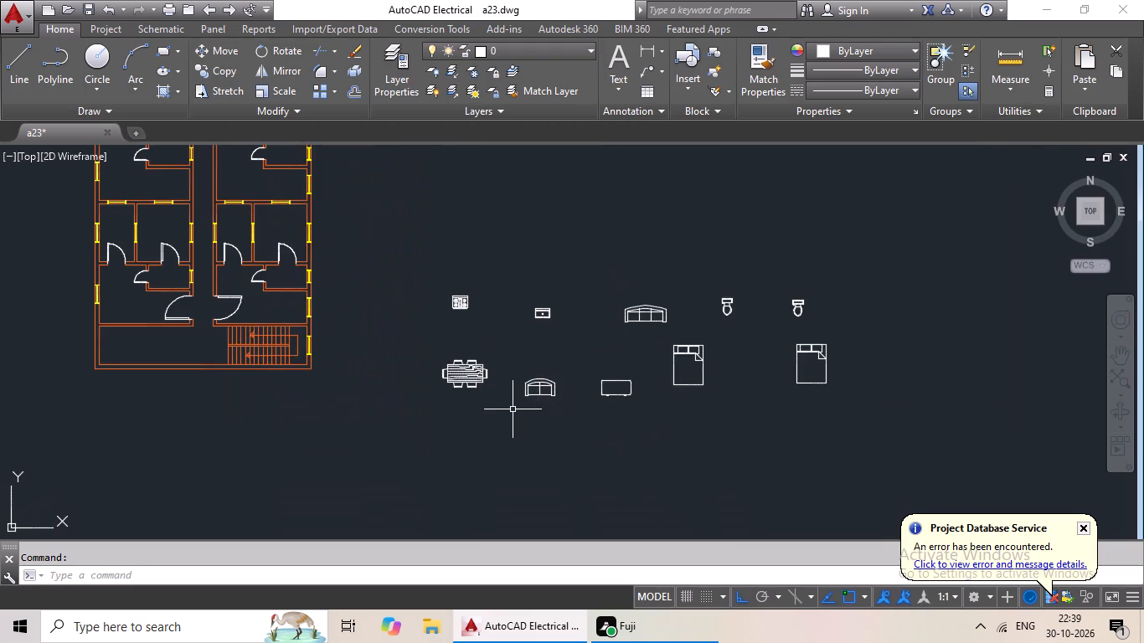
scroll(509, 409, "up", 2)
middle_click_drag(513, 408, 739, 439)
scroll(810, 443, "down", 2)
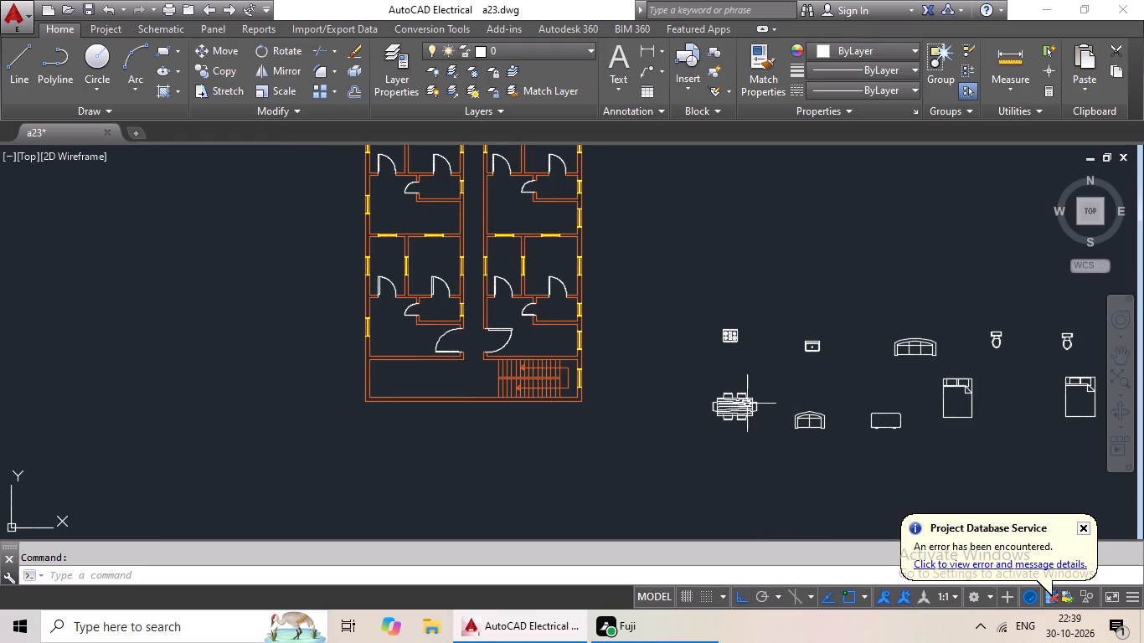
middle_click_drag(782, 373, 600, 363)
middle_click_drag(659, 362, 507, 370)
scroll(553, 363, "up", 1)
middle_click_drag(553, 362, 439, 378)
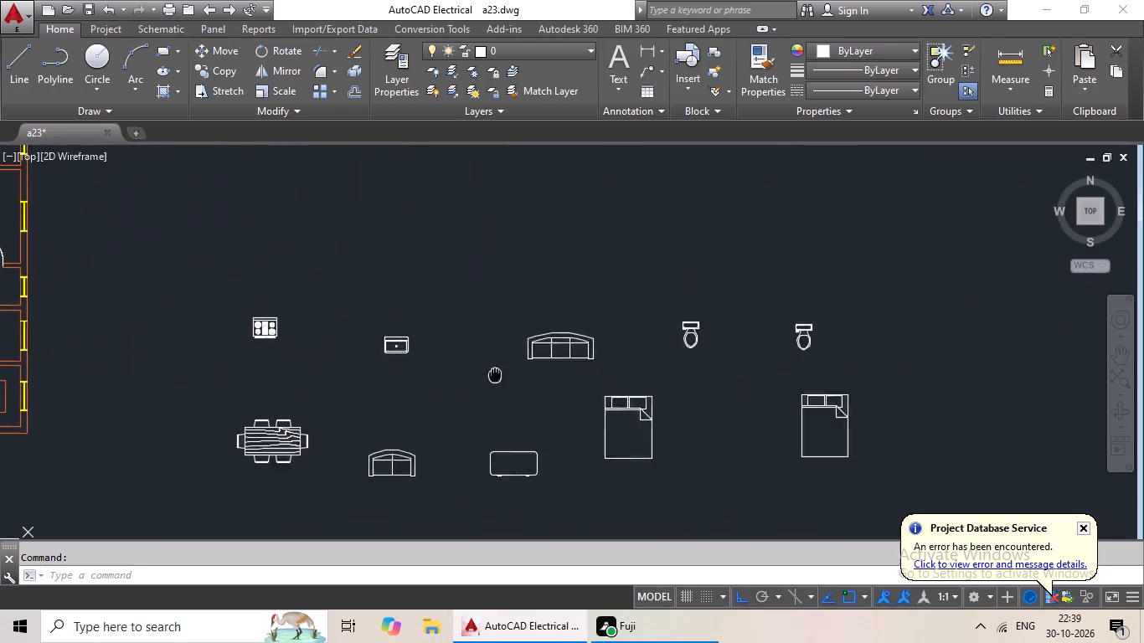
middle_click_drag(442, 404, 446, 334)
scroll(423, 391, "up", 3)
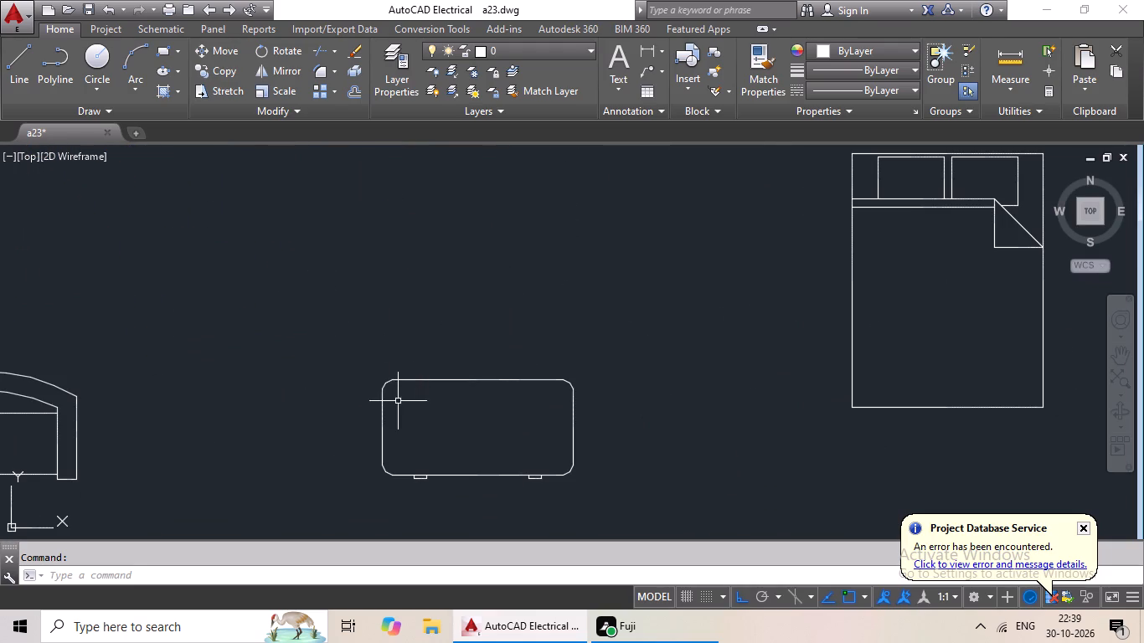
left_click(384, 409)
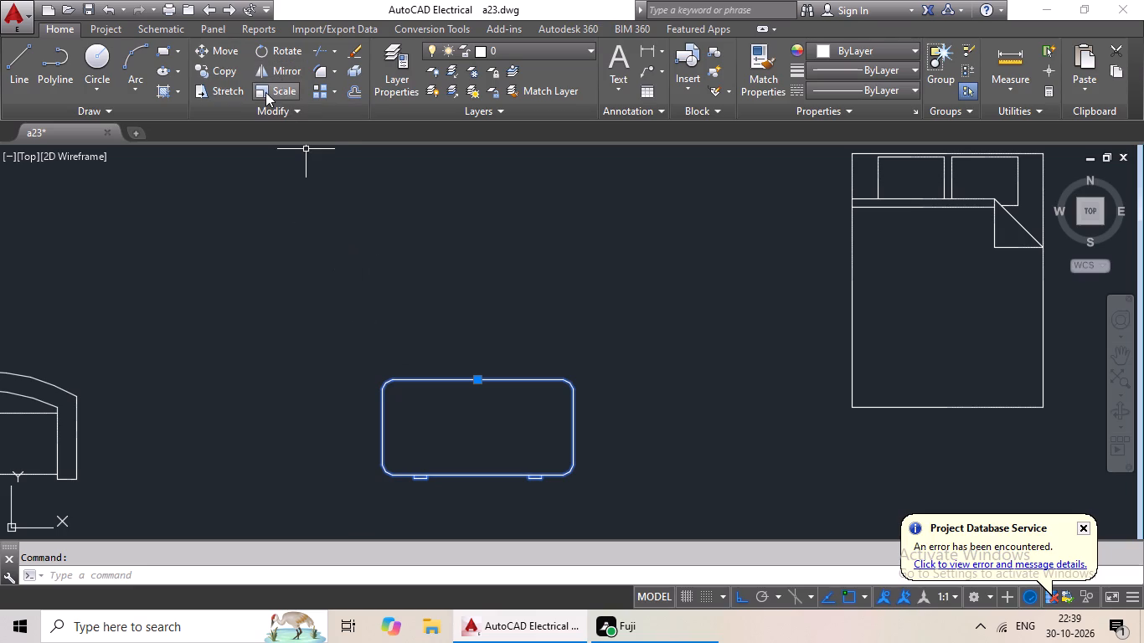
left_click(265, 92)
left_click(382, 430)
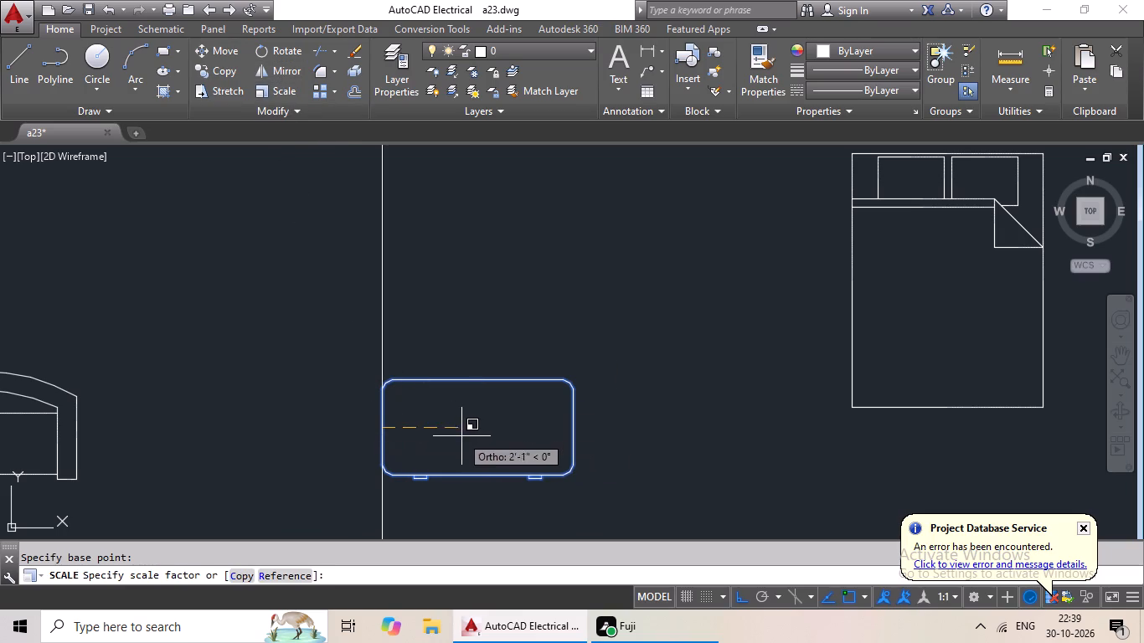
left_click(280, 578)
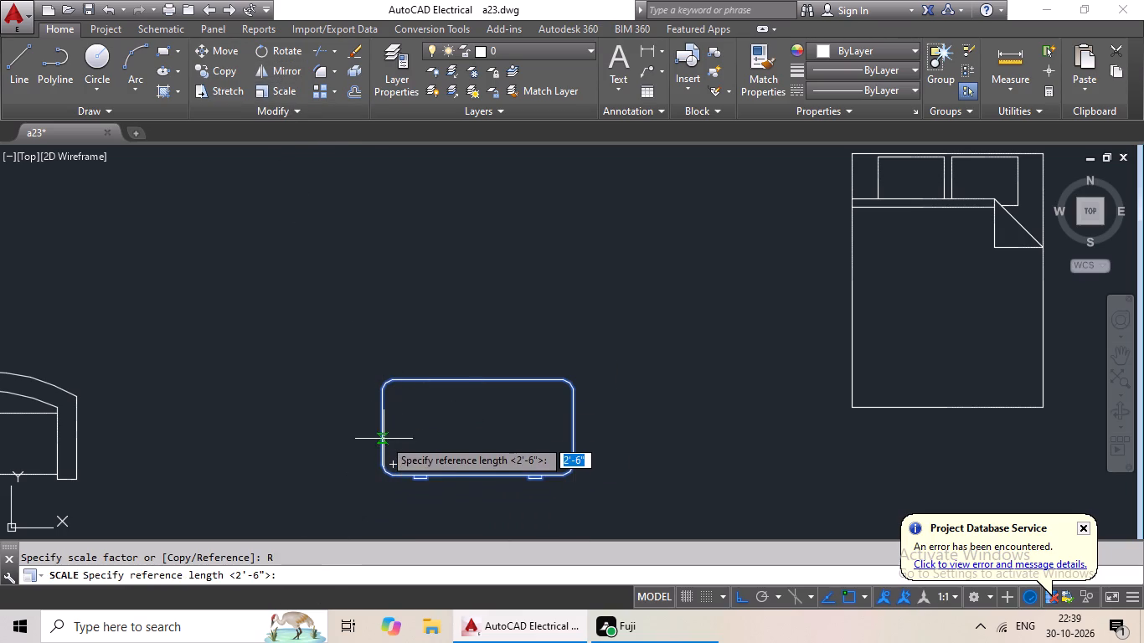
left_click(384, 430)
left_click(576, 432)
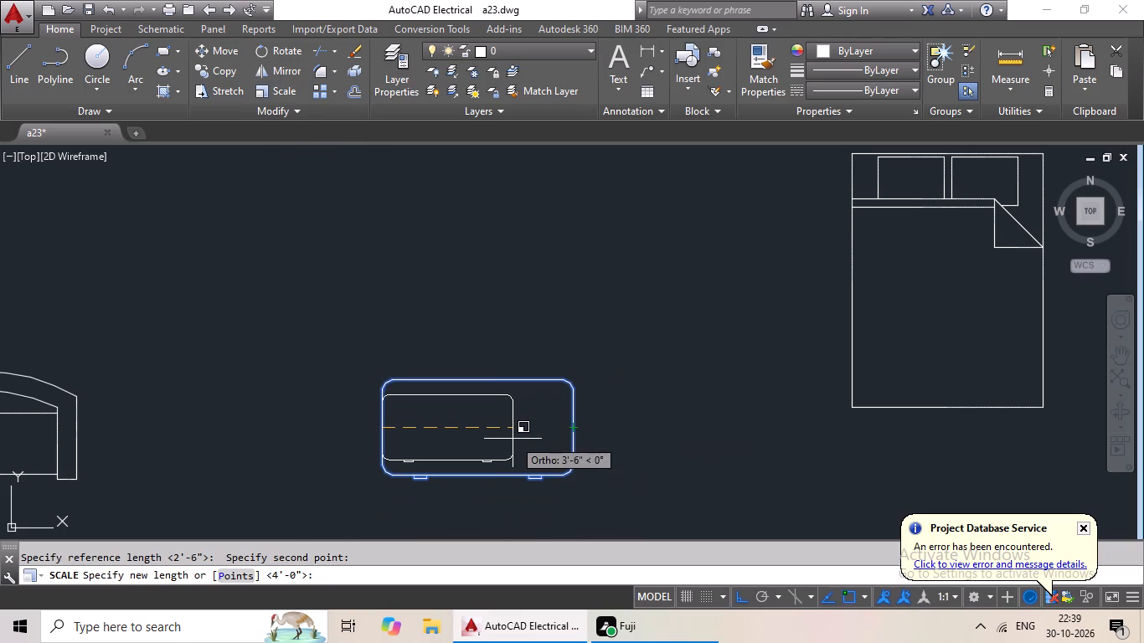
left_click(457, 443)
scroll(572, 404, "down", 2)
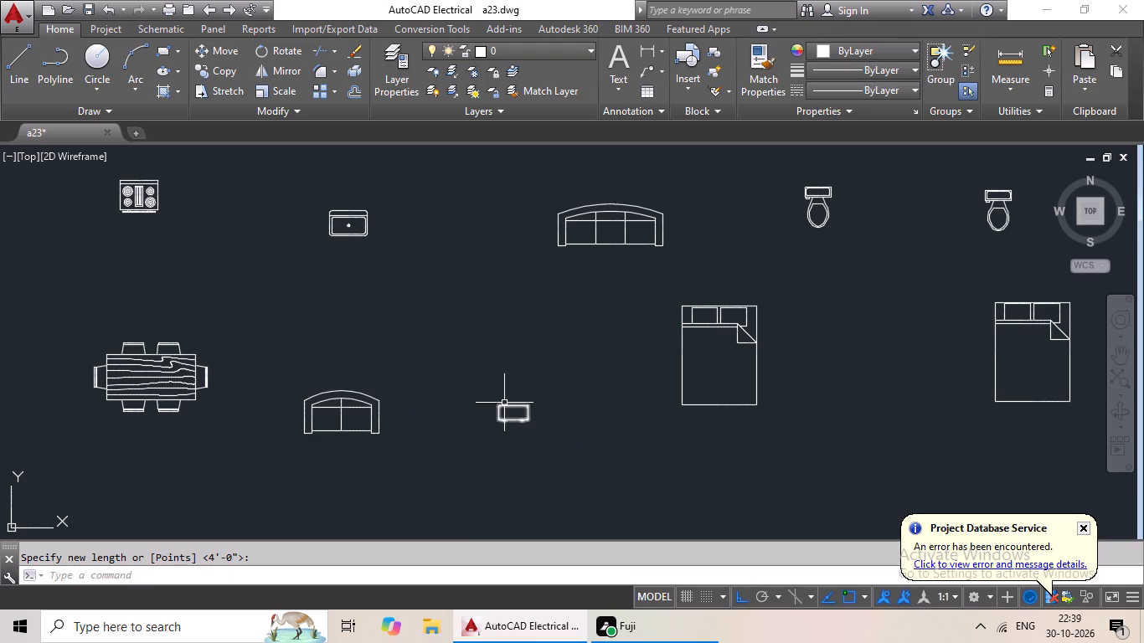
Scale the three-seat roundback sofa by reference, from its full width down to about 3'-1".
middle_click_drag(504, 403, 457, 478)
left_click(558, 315)
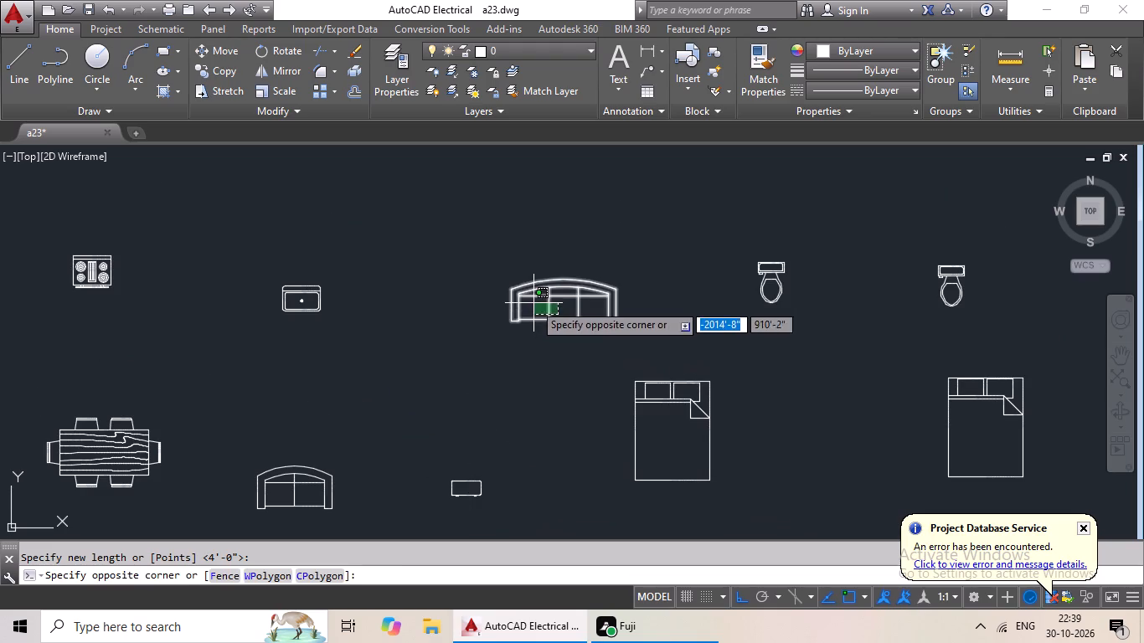
left_click(533, 303)
left_click(281, 84)
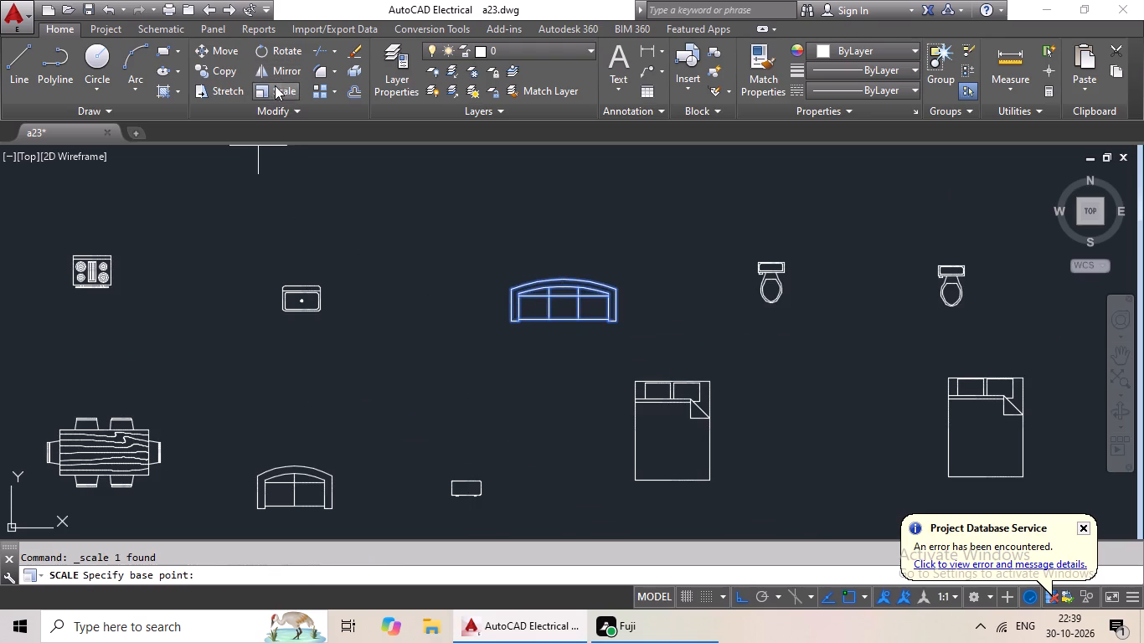
scroll(525, 279, "up", 3)
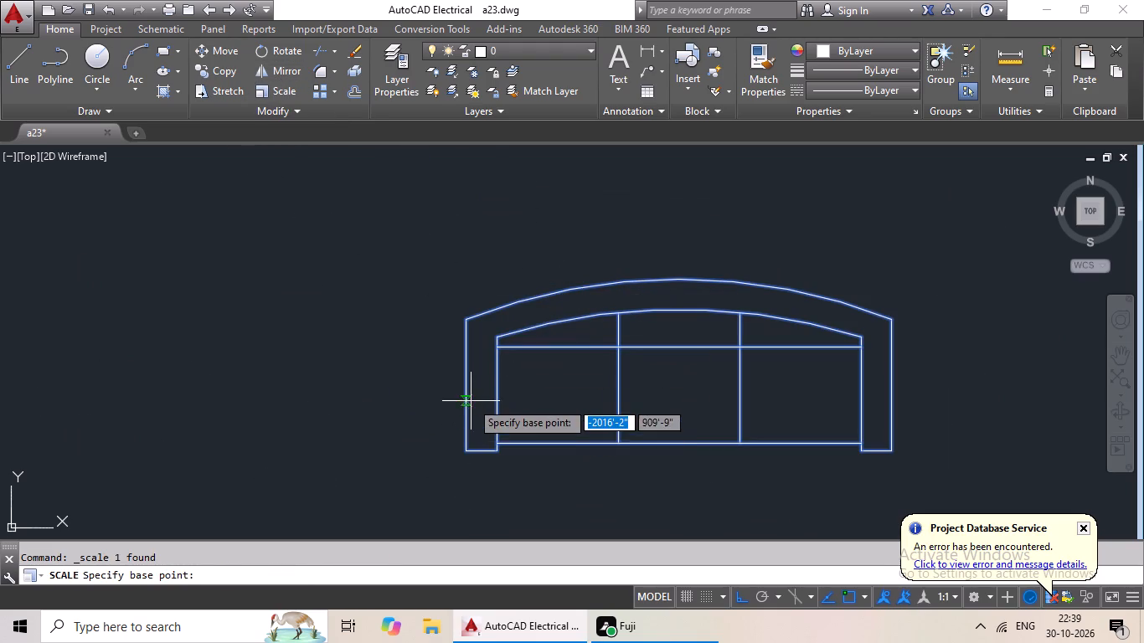
left_click_drag(465, 384, 477, 383)
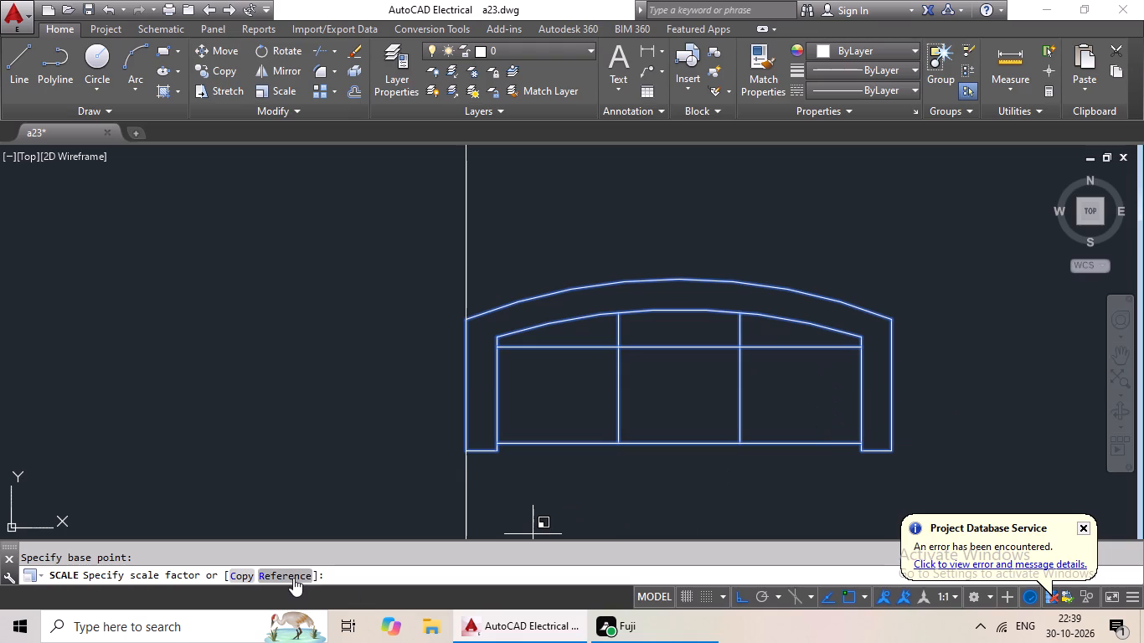
left_click(293, 578)
left_click(467, 381)
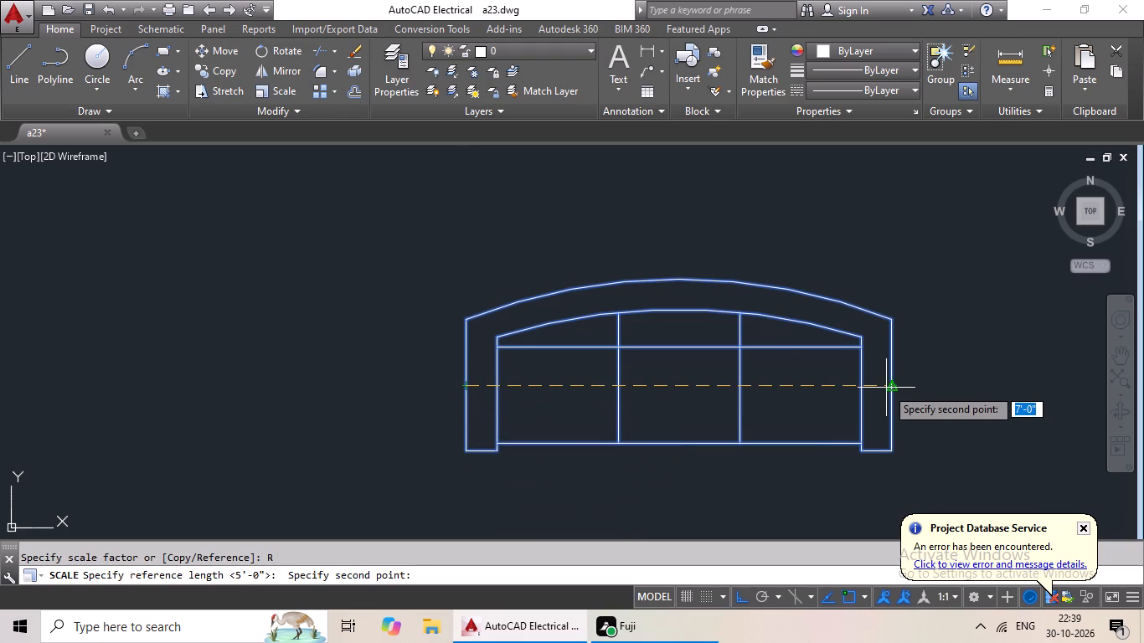
left_click_drag(894, 384, 881, 388)
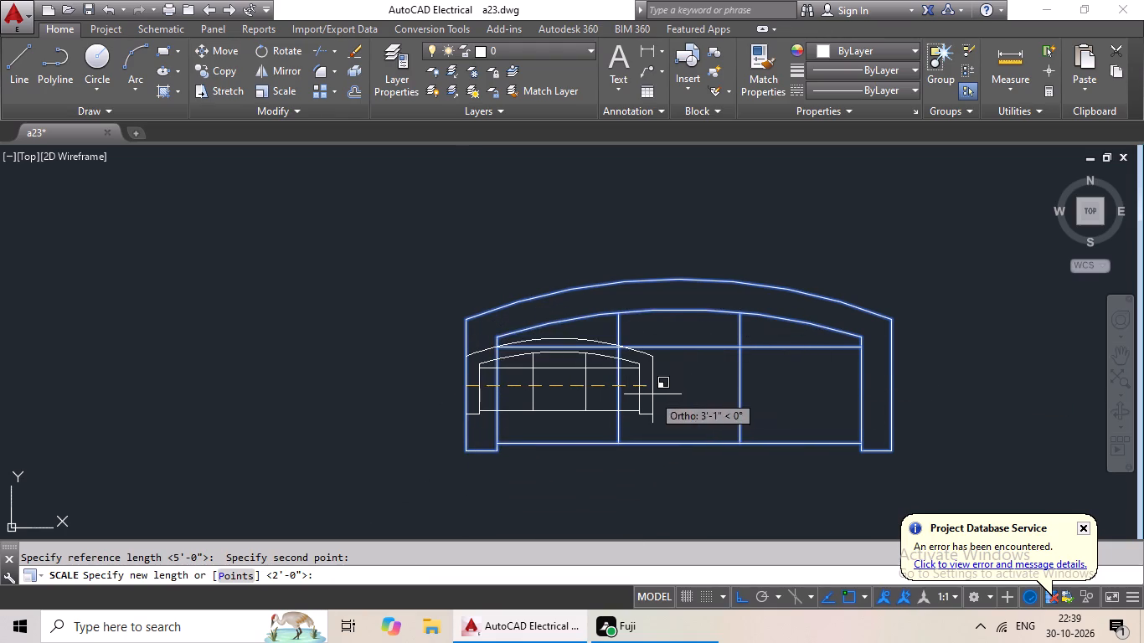
left_click(652, 394)
scroll(812, 379, "down", 3)
Scale the two-seat roundback sofa by reference from its outer arm edge, reducing its full width to just under 3'-0".
middle_click_drag(827, 387, 762, 399)
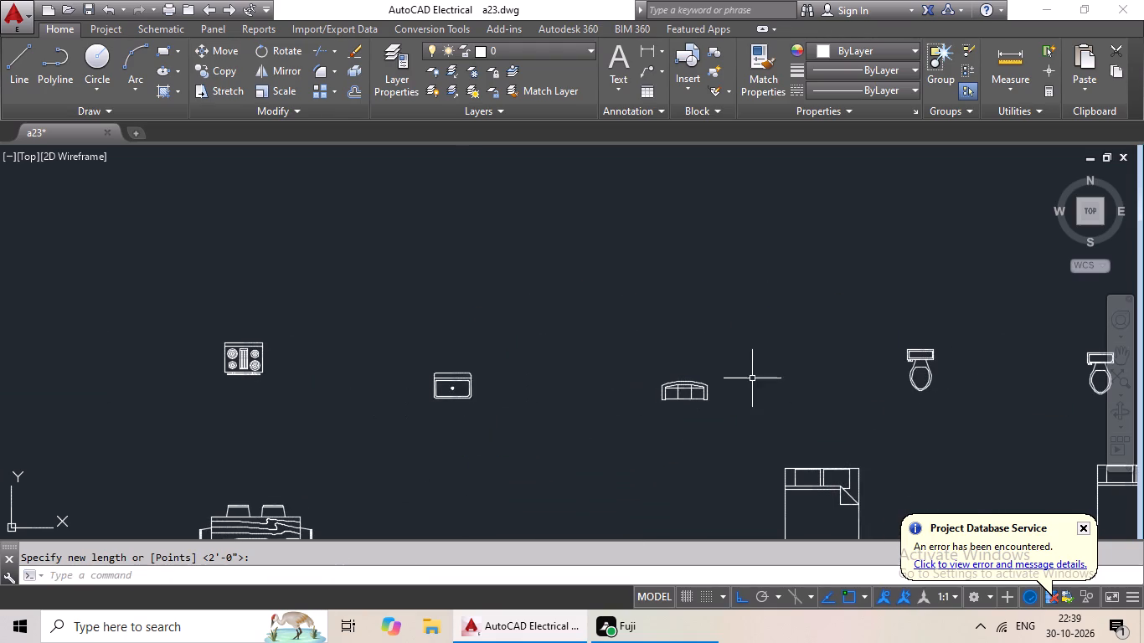
middle_click_drag(735, 378, 391, 311)
scroll(494, 340, "down", 1)
left_click(265, 453)
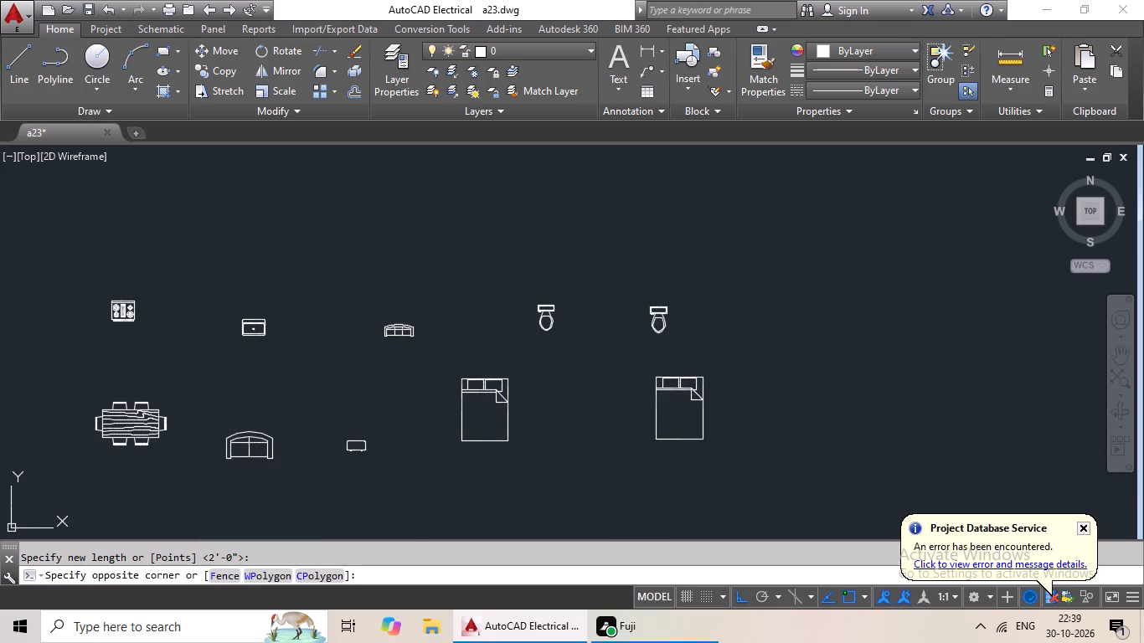
middle_click_drag(322, 441, 532, 398)
left_click(437, 408)
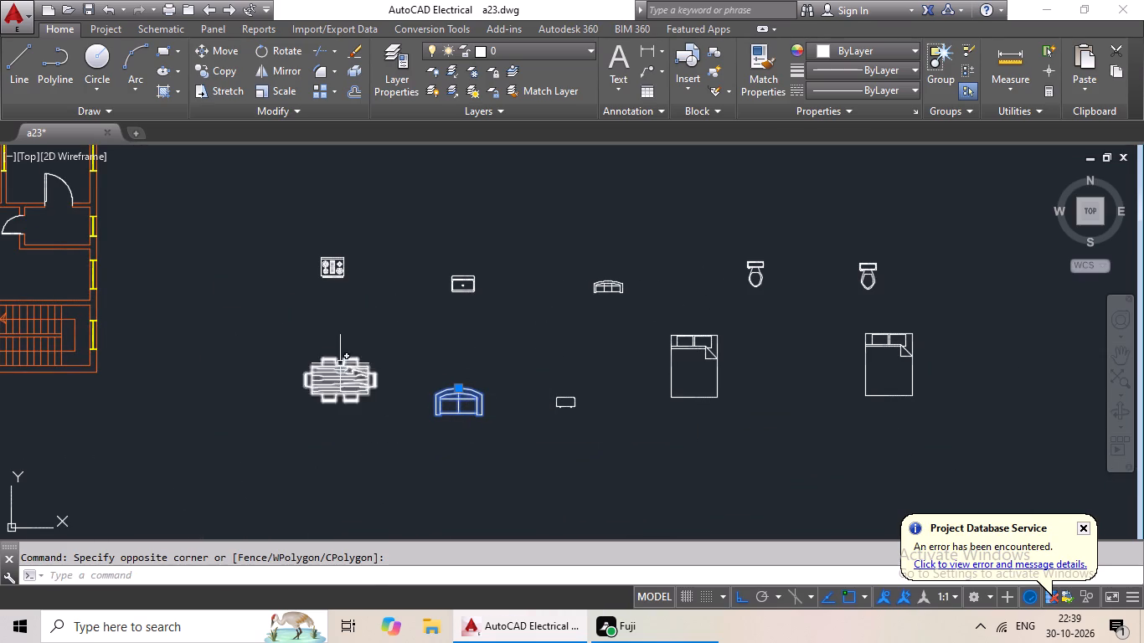
left_click(271, 96)
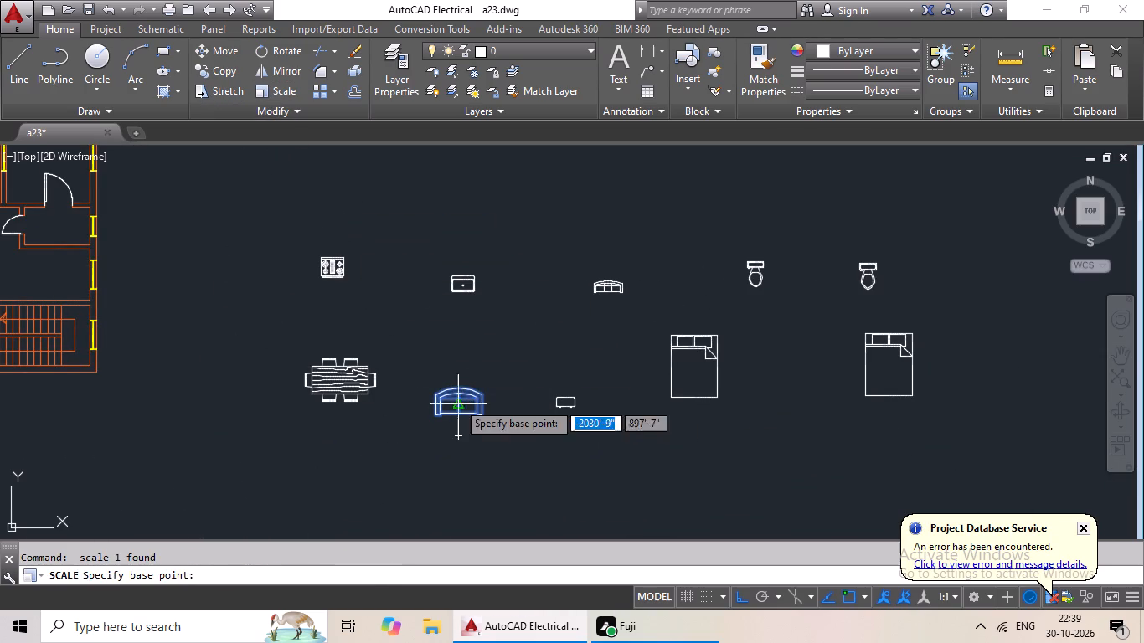
scroll(468, 405, "up", 5)
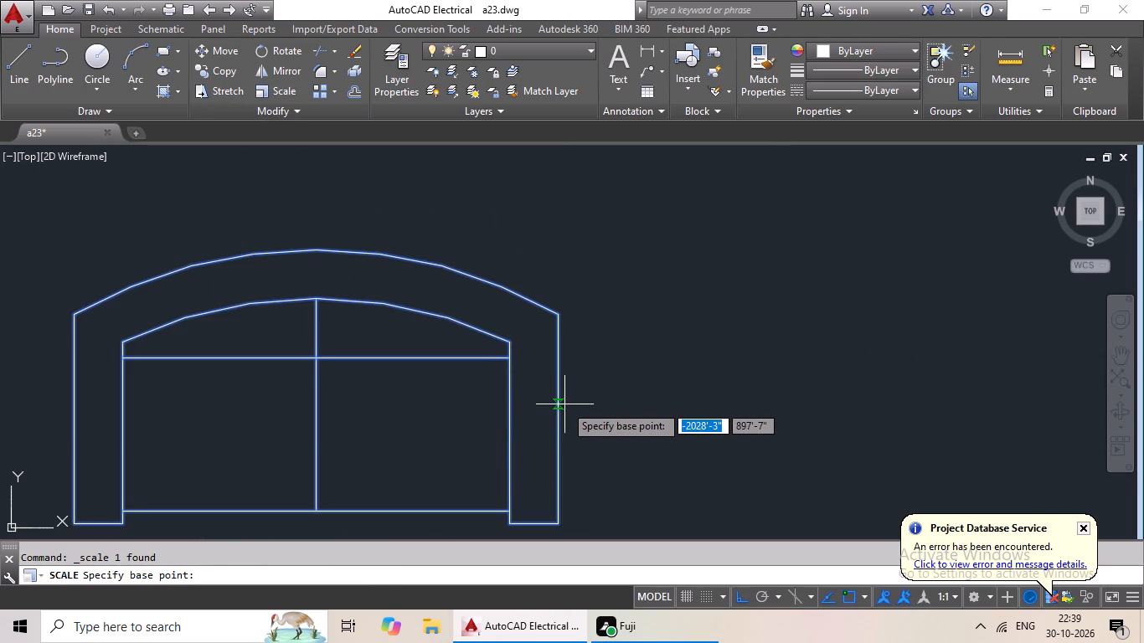
left_click(560, 414)
left_click(303, 573)
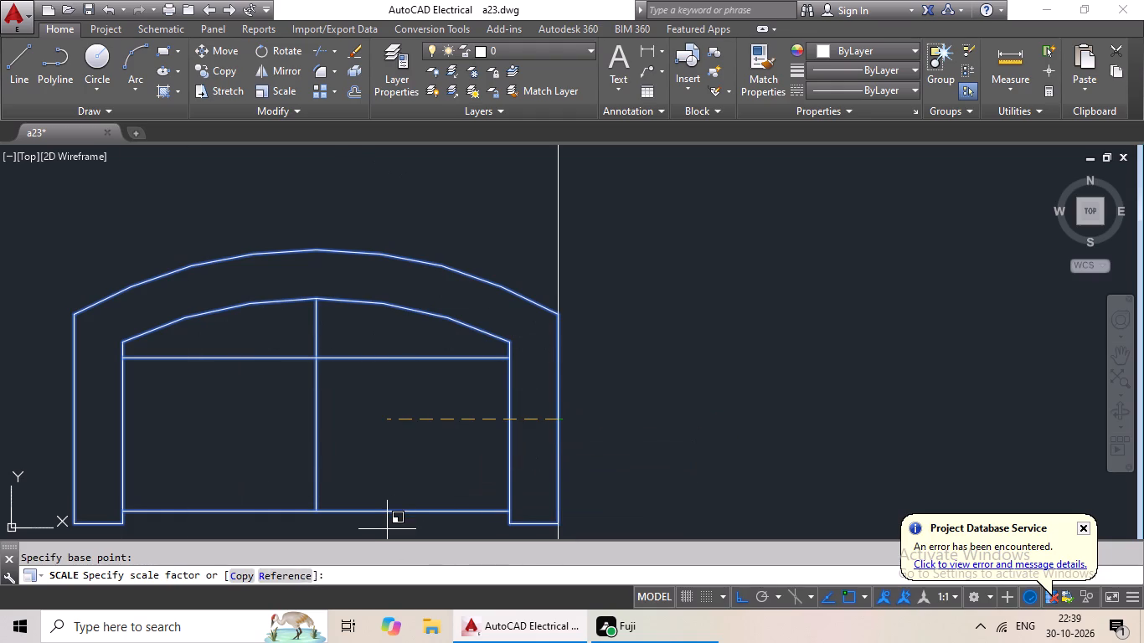
left_click(558, 422)
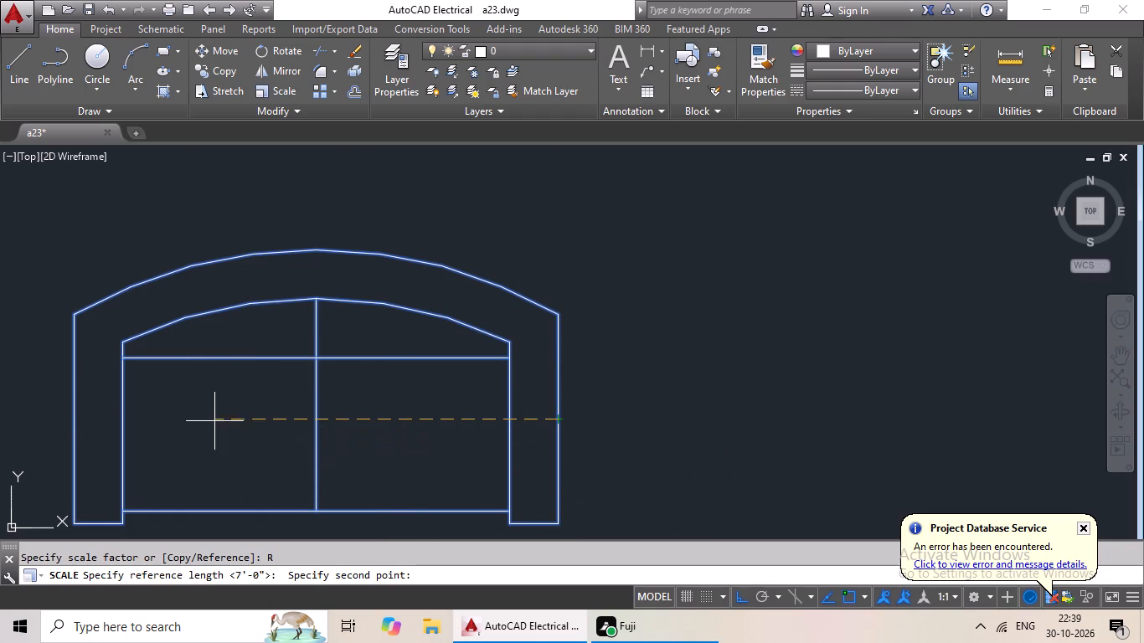
left_click(72, 418)
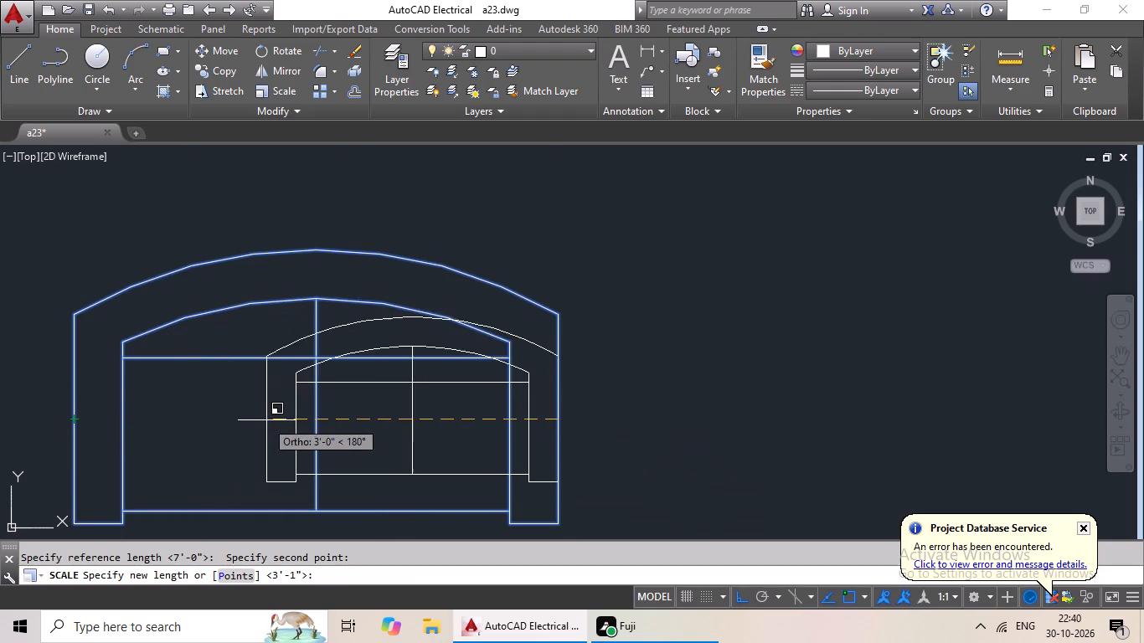
left_click(289, 424)
scroll(569, 399, "down", 5)
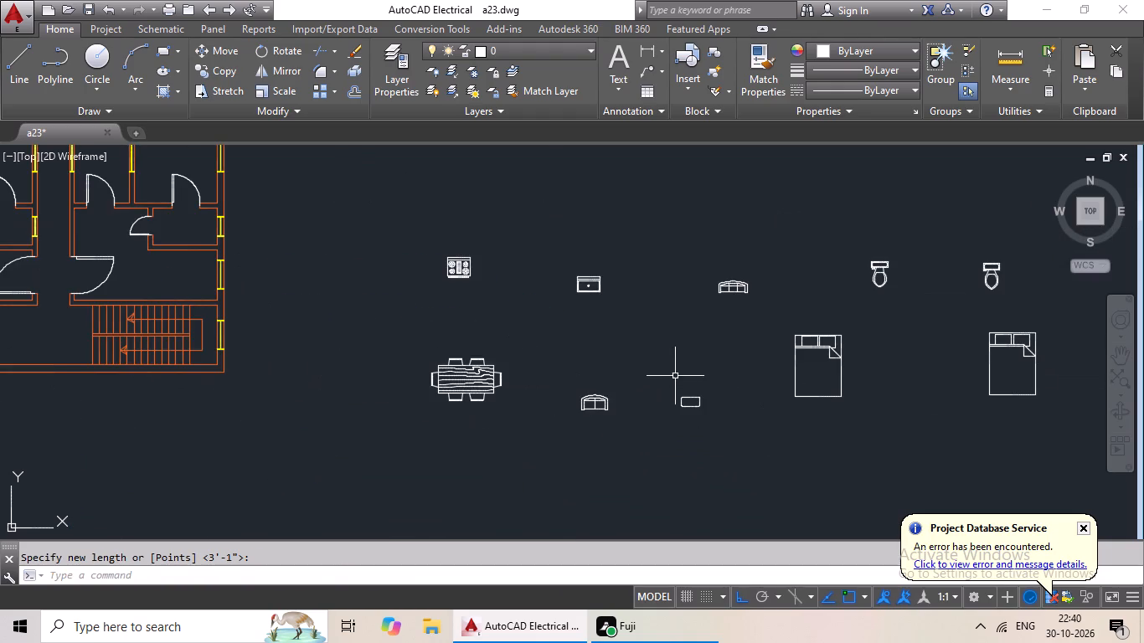
Copy the reduced desk into the living area of the lowest left-hand unit, between the outer-wall window and the entrance door.
middle_click_drag(675, 374, 545, 378)
left_click(559, 409)
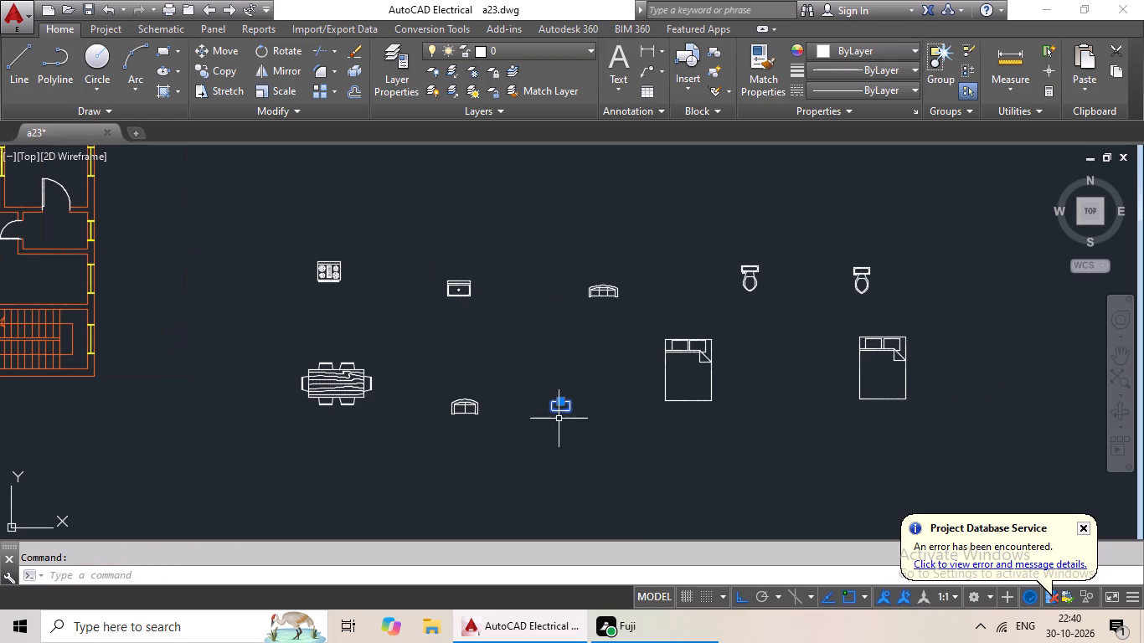
key("ctrl+c")
key("ctrl+v")
scroll(442, 443, "down", 2, "ctrl")
middle_click_drag(443, 441, 557, 426)
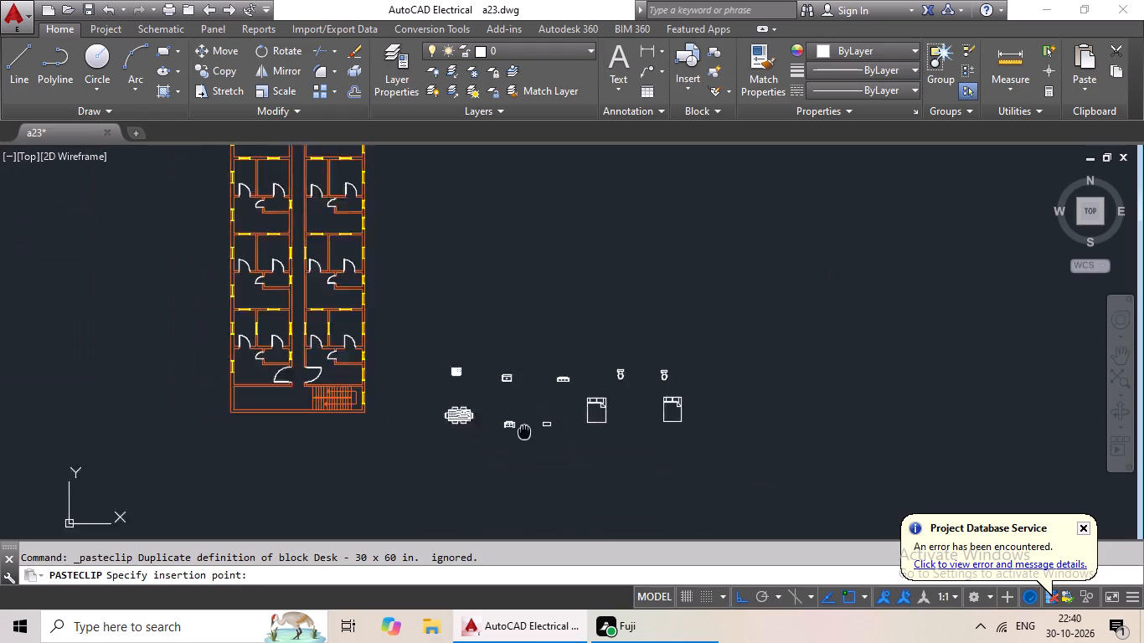
middle_click_drag(557, 426, 675, 419)
scroll(398, 350, "up", 4)
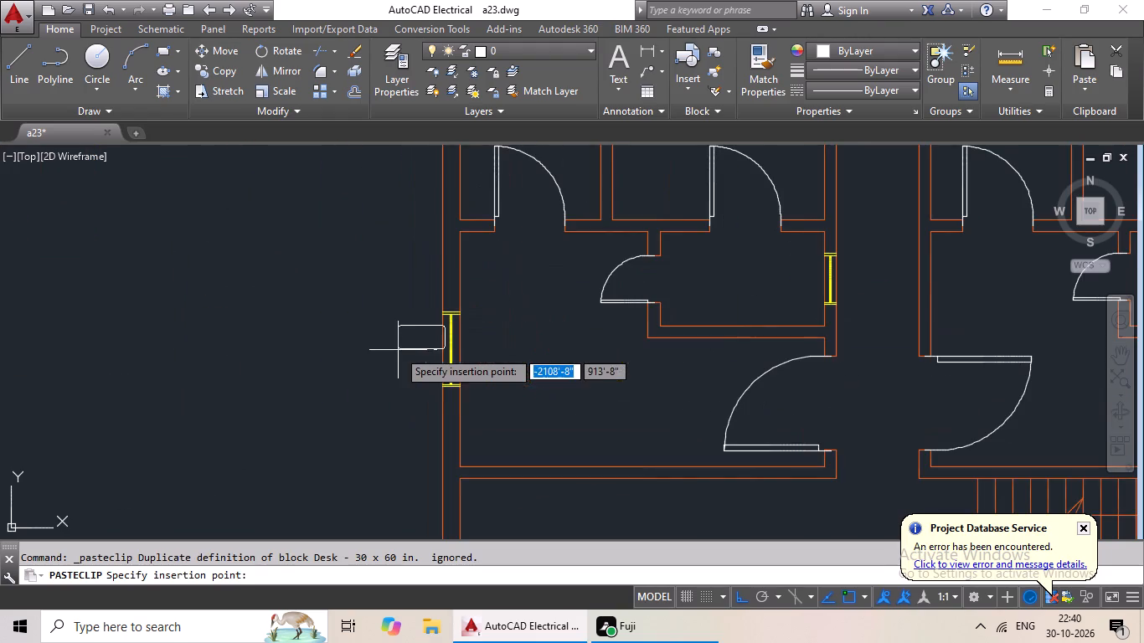
scroll(501, 420, "up", 1)
scroll(511, 380, "down", 1)
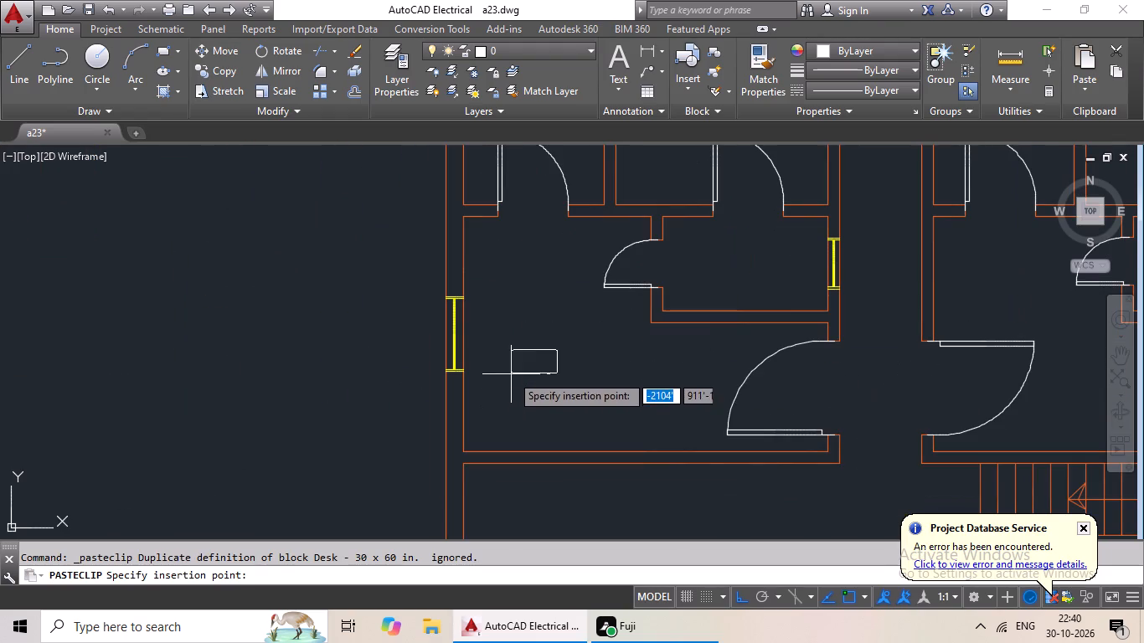
scroll(515, 401, "up", 1)
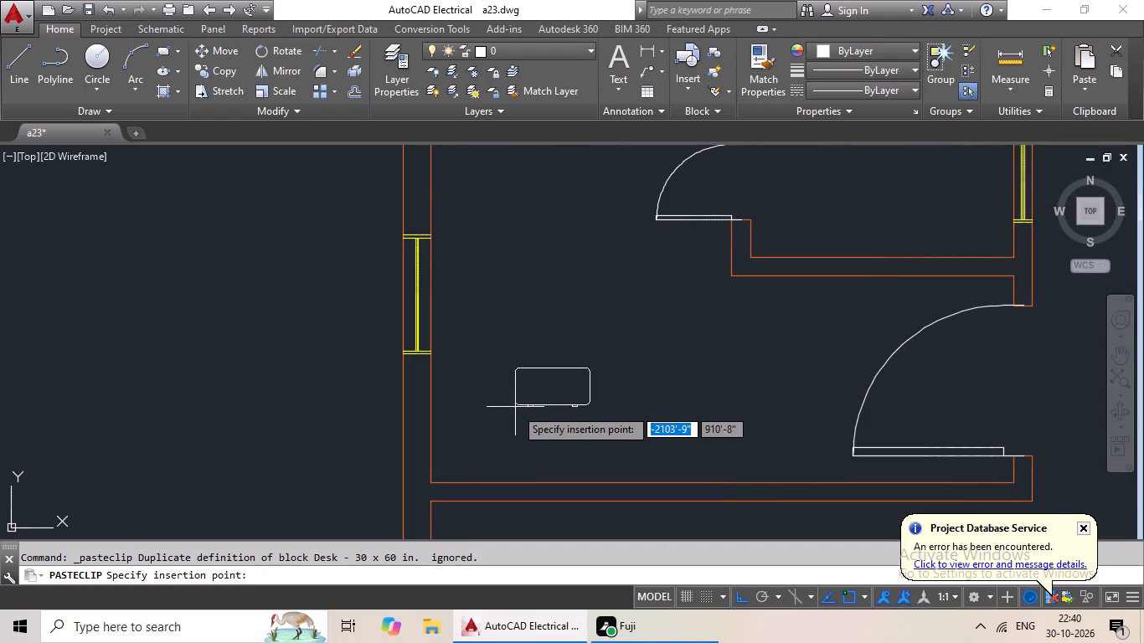
scroll(523, 414, "down", 1)
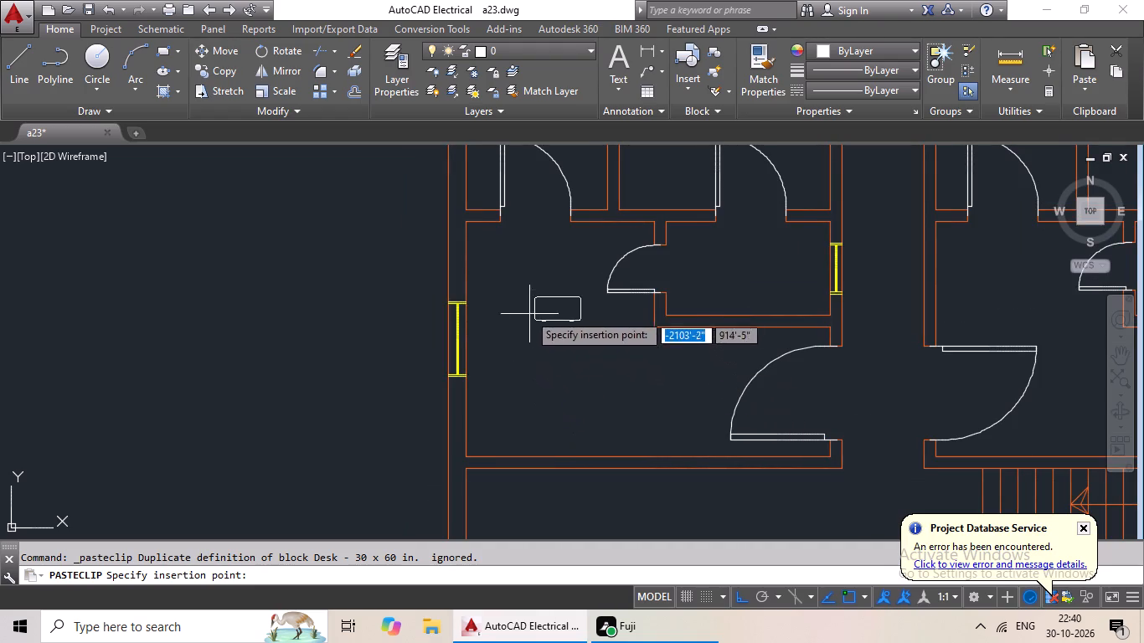
scroll(506, 373, "up", 1)
middle_click_drag(533, 424, 533, 424)
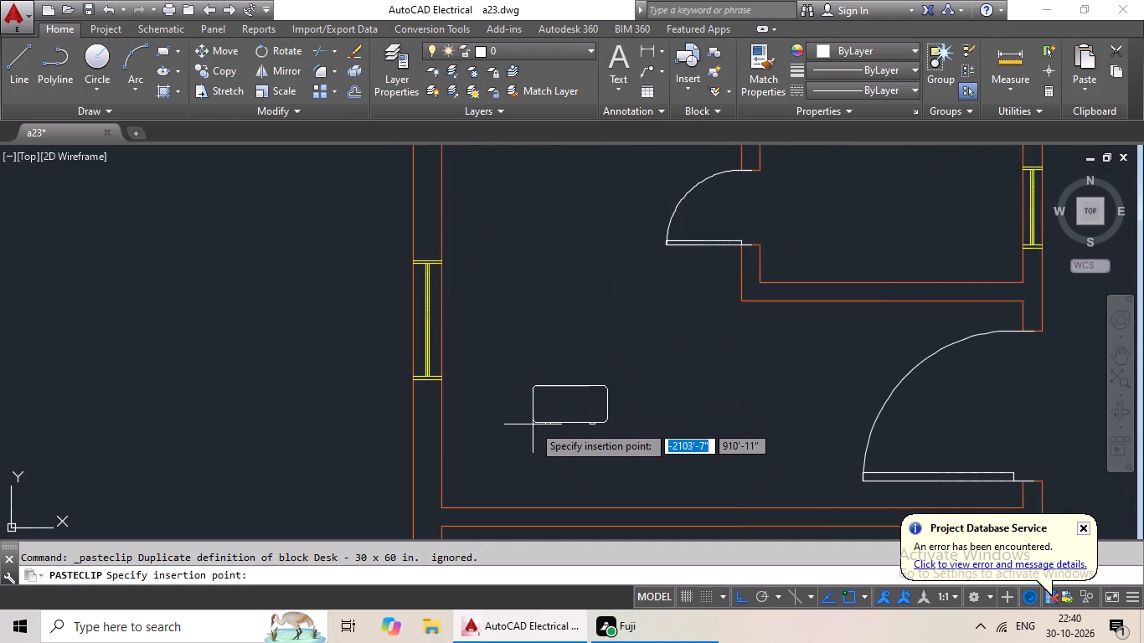
middle_click_drag(533, 424, 479, 316)
left_click(498, 349)
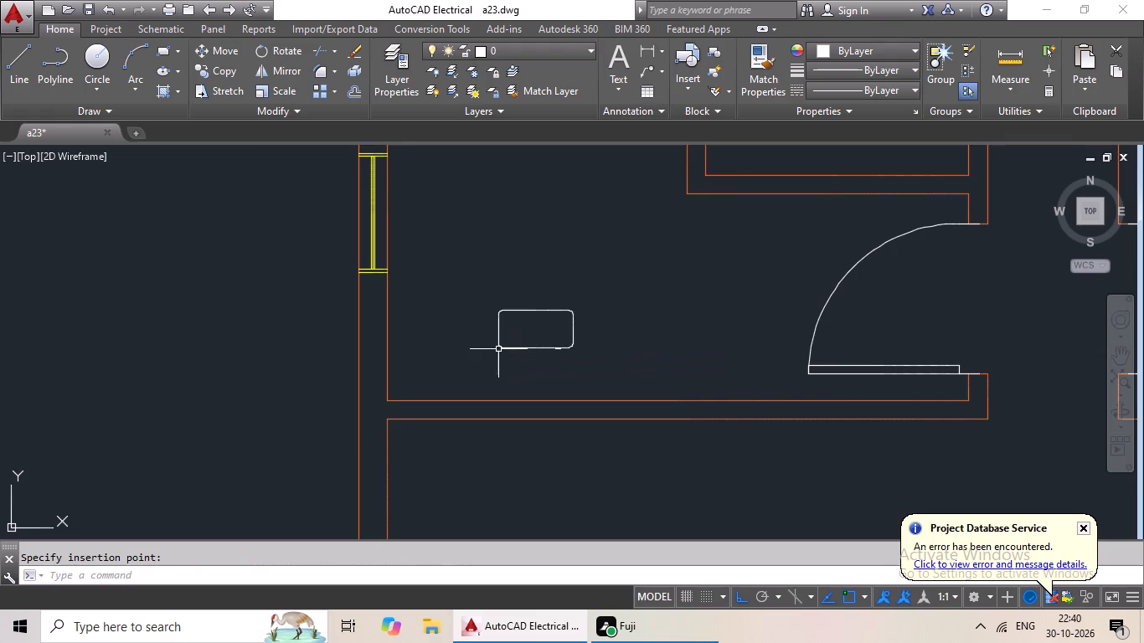
Copy the reduced three-seat roundback sofa into the lowest left-hand unit's living area, just above the desk and facing it.
scroll(645, 391, "down", 2)
middle_click_drag(687, 424, 286, 301)
scroll(714, 438, "down", 2)
middle_click_drag(770, 440, 584, 441)
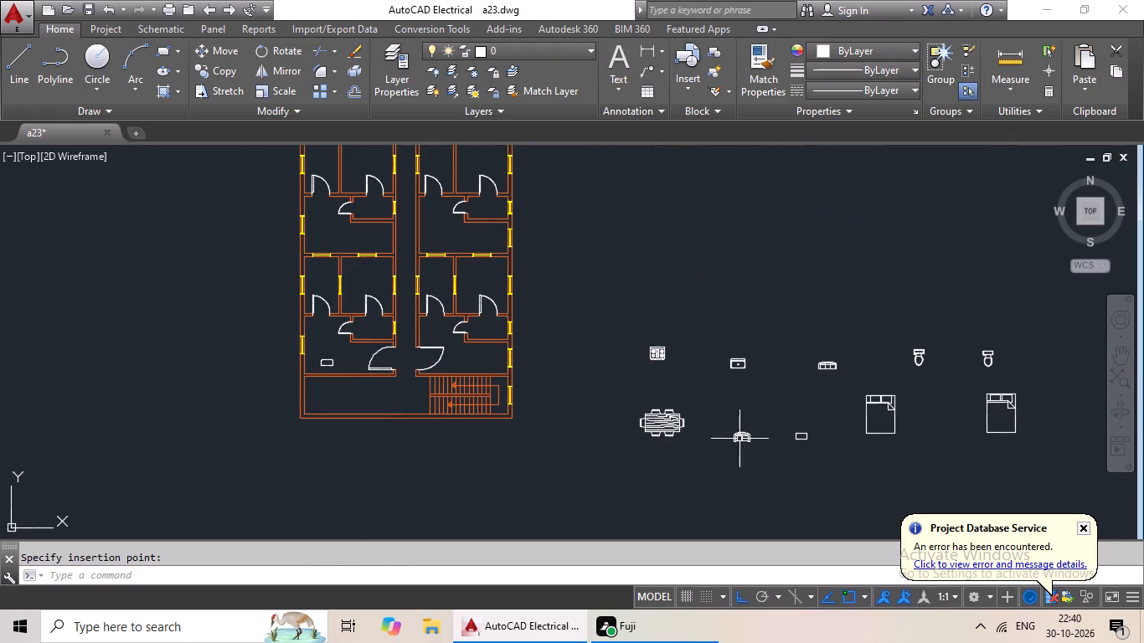
left_click(745, 436)
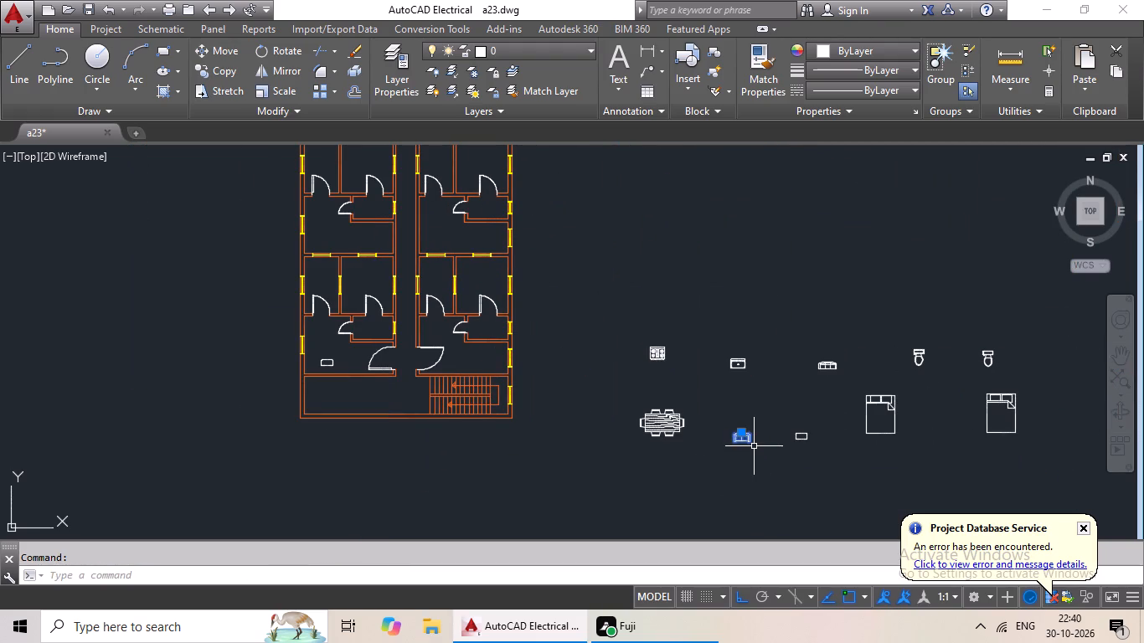
key("Escape")
left_click_drag(816, 362, 822, 378)
left_click(826, 374)
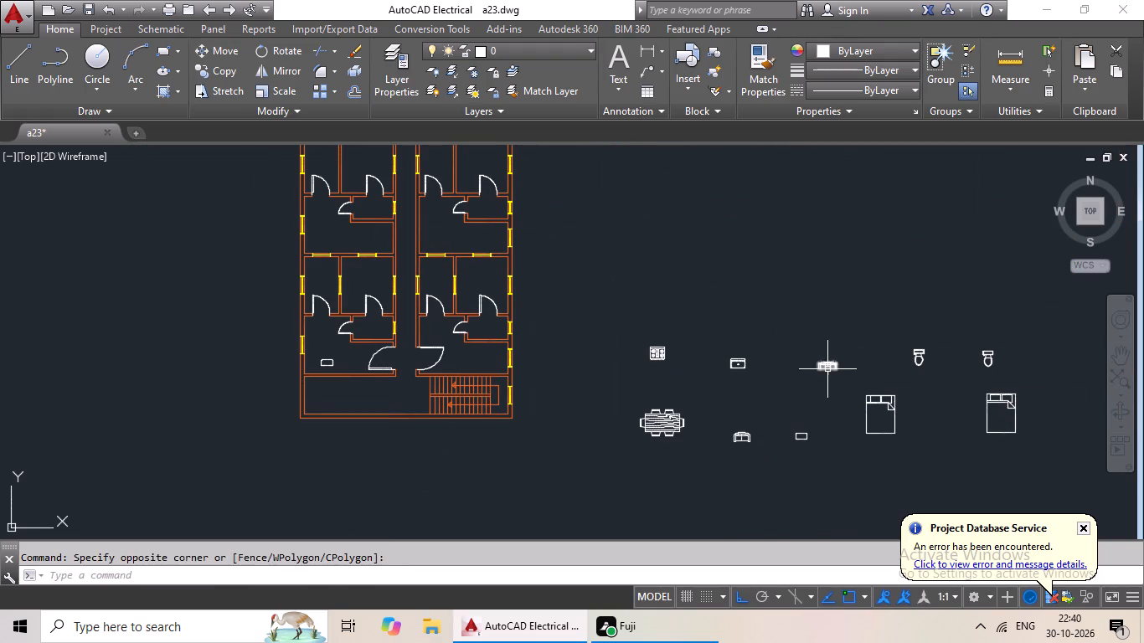
left_click(827, 369)
key("ctrl+c")
key("ctrl+v")
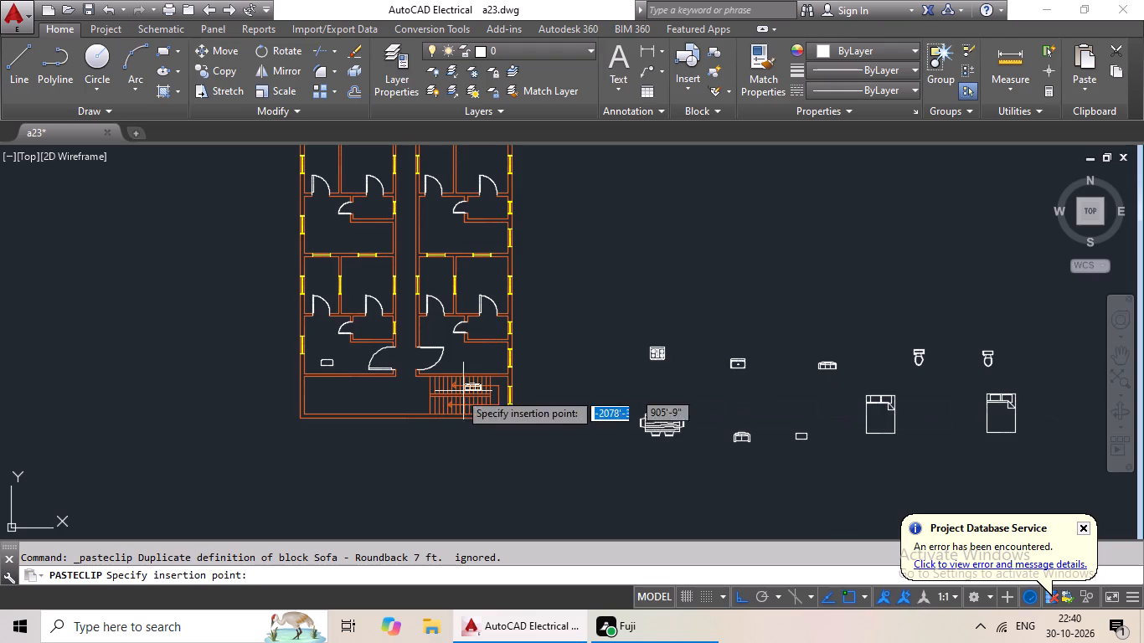
scroll(344, 363, "up", 5)
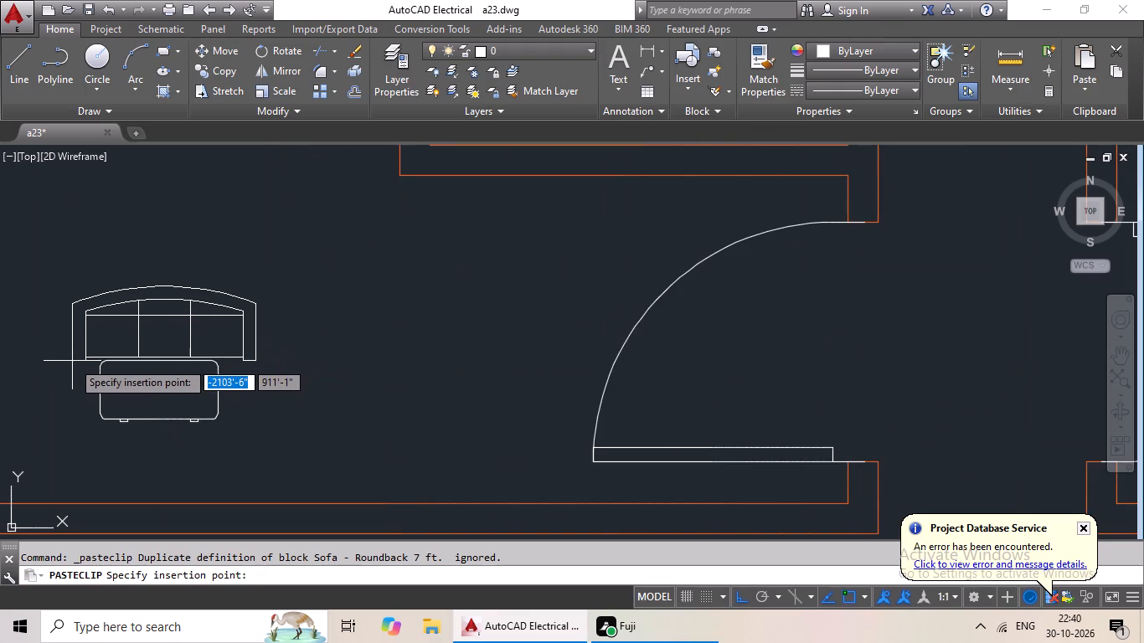
left_click(72, 352)
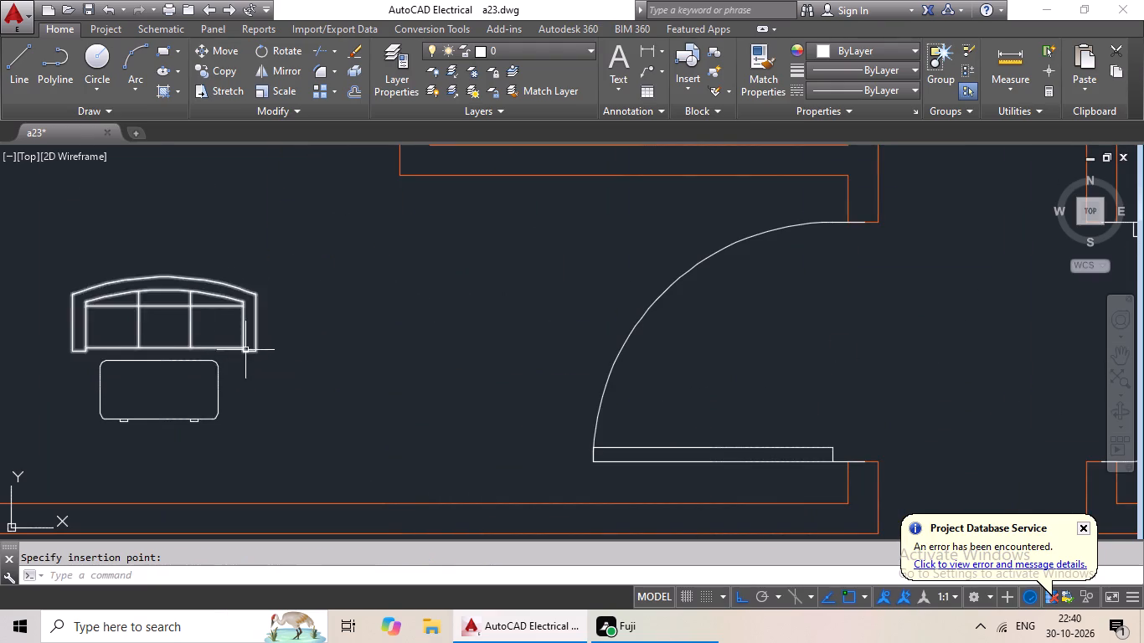
Rotate the two-seat roundback sofa outside the plan to 270°, so that its curved back faces right.
scroll(249, 352, "down", 2)
scroll(861, 398, "down", 2)
middle_click_drag(946, 409, 929, 410)
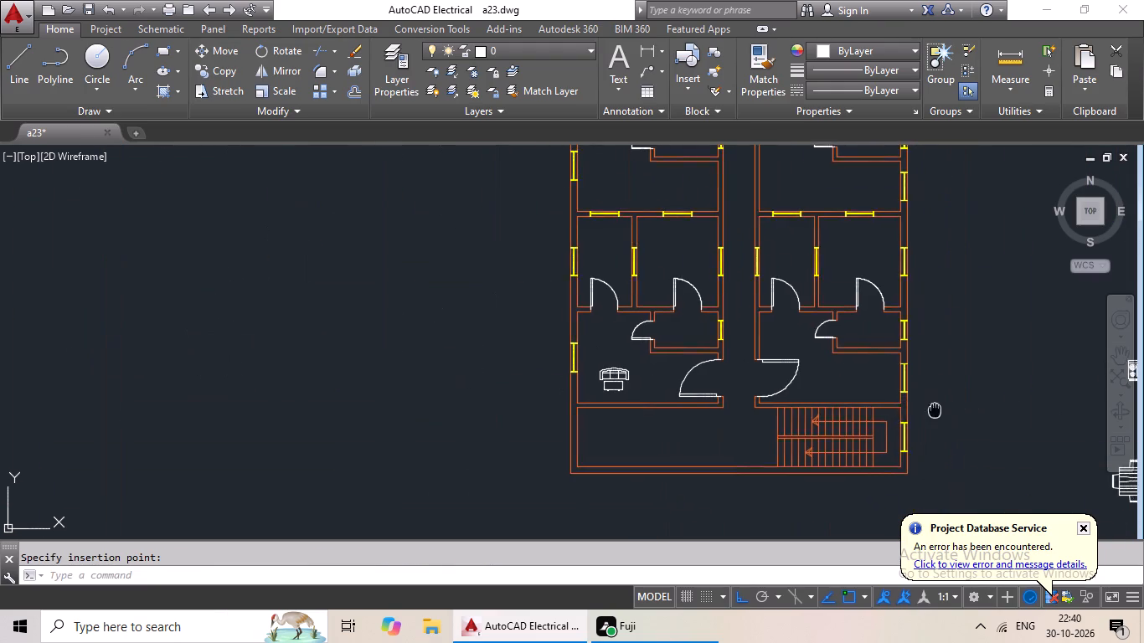
middle_click_drag(929, 410, 567, 419)
middle_click_drag(871, 400, 629, 293)
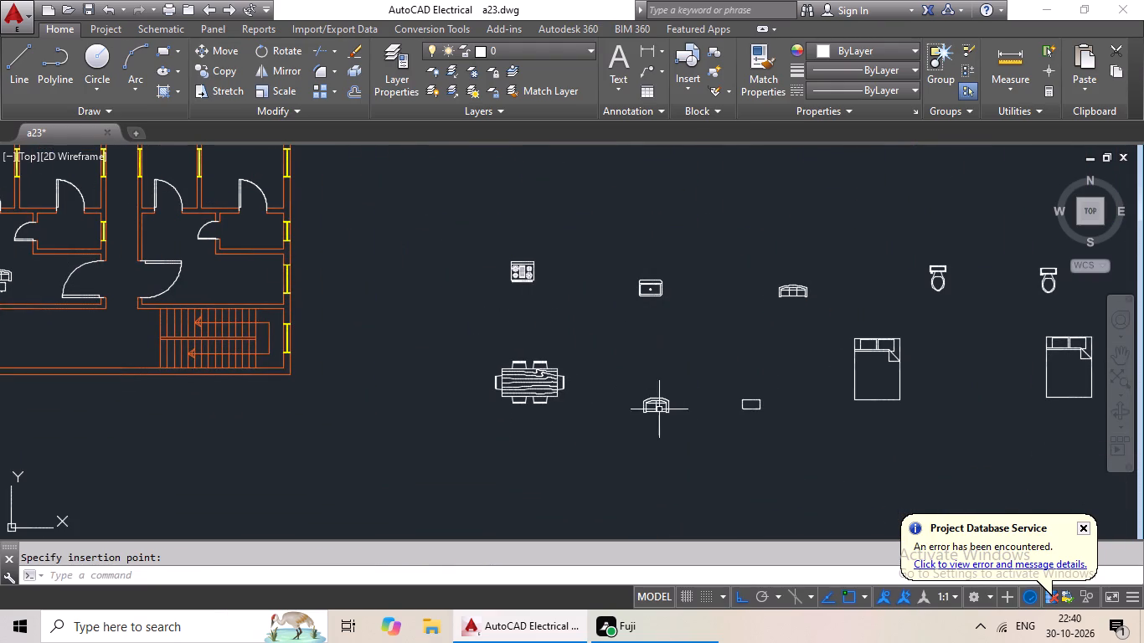
scroll(667, 419, "up", 3)
left_click(621, 352)
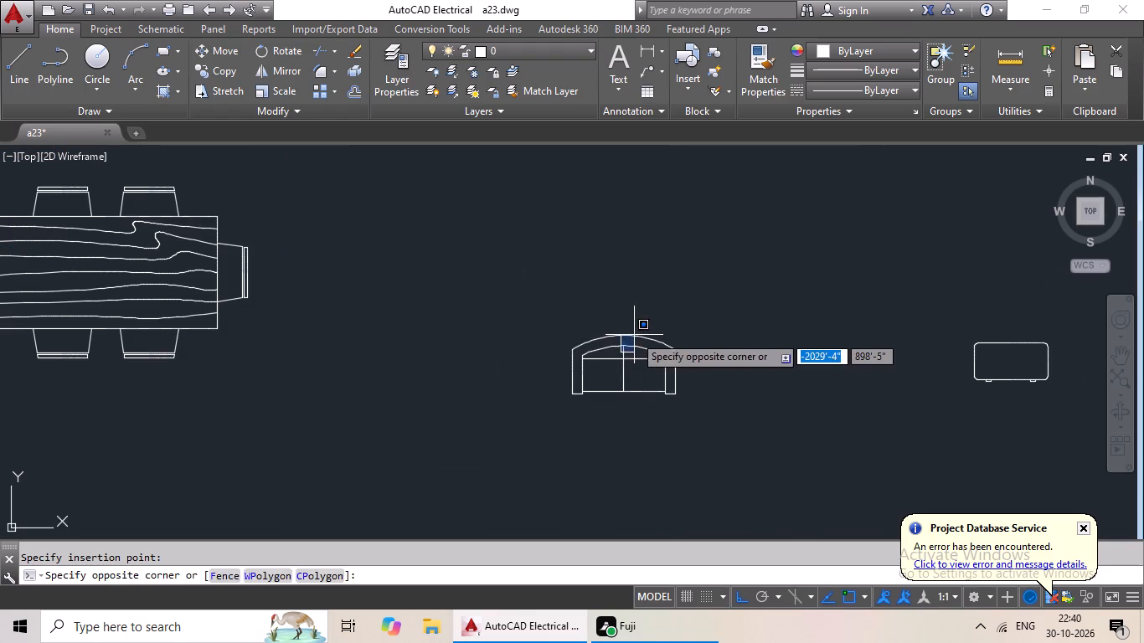
left_click(634, 334)
left_click(621, 341)
left_click(616, 348)
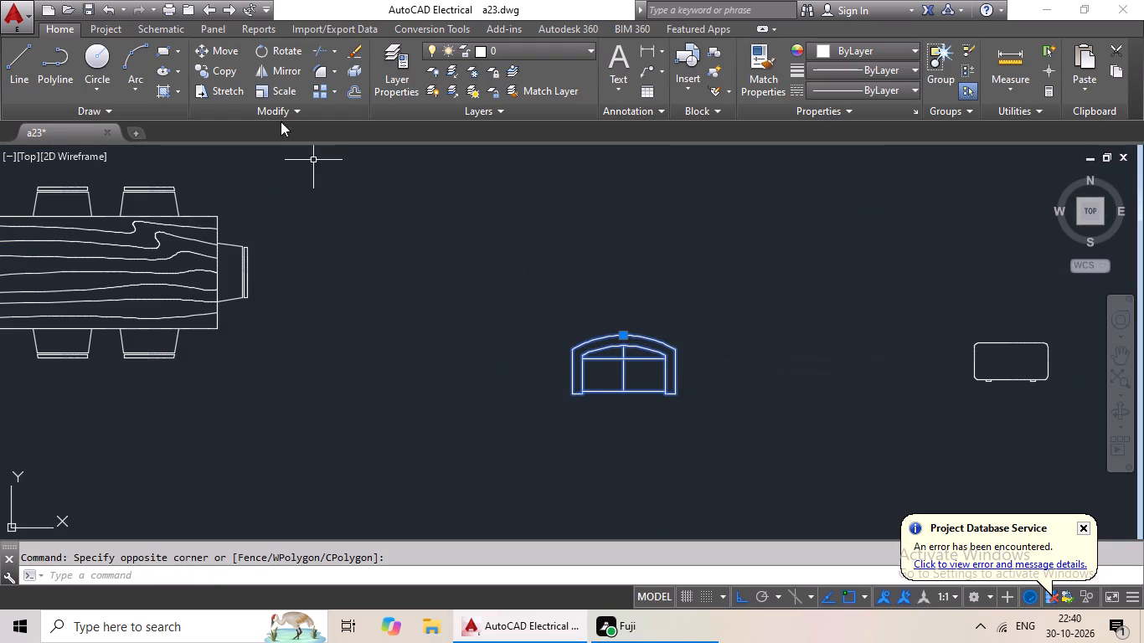
left_click(276, 46)
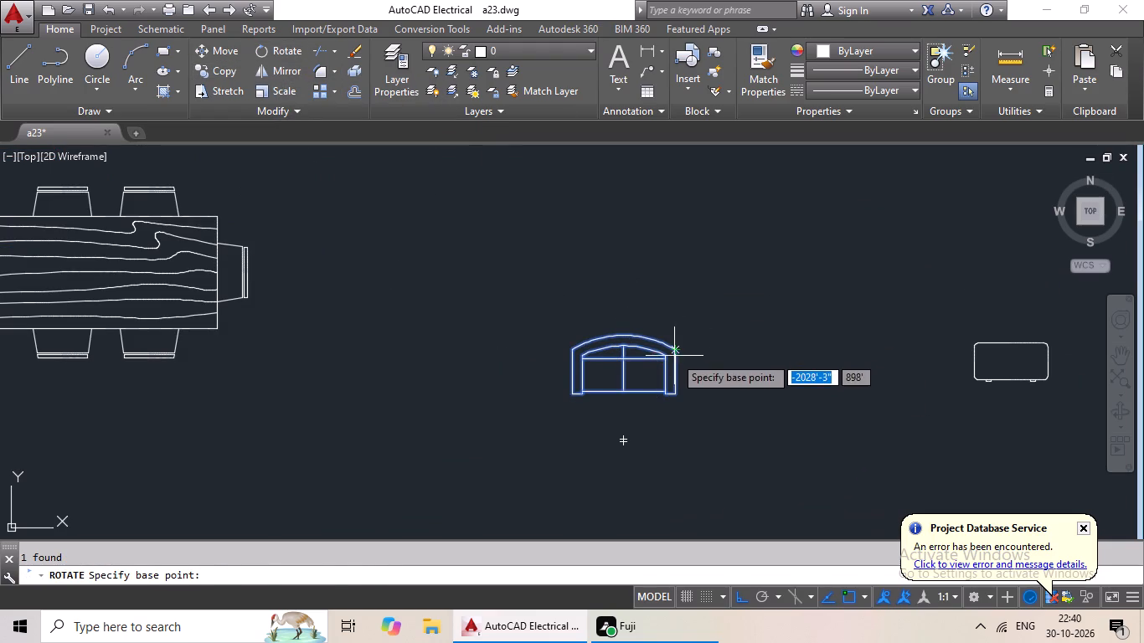
left_click(674, 356)
left_click(657, 442)
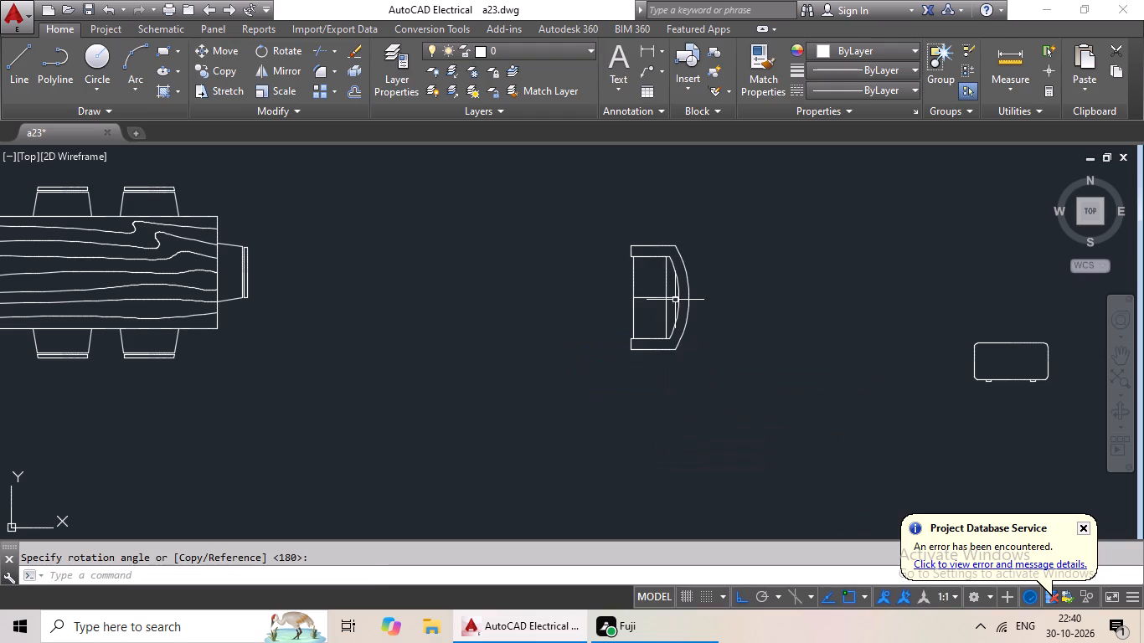
Copy the rotated two-seat sofa into the lowest left-hand unit, on the entrance-door side of the desk.
left_click(675, 300)
key("ctrl+c")
key("ctrl+v")
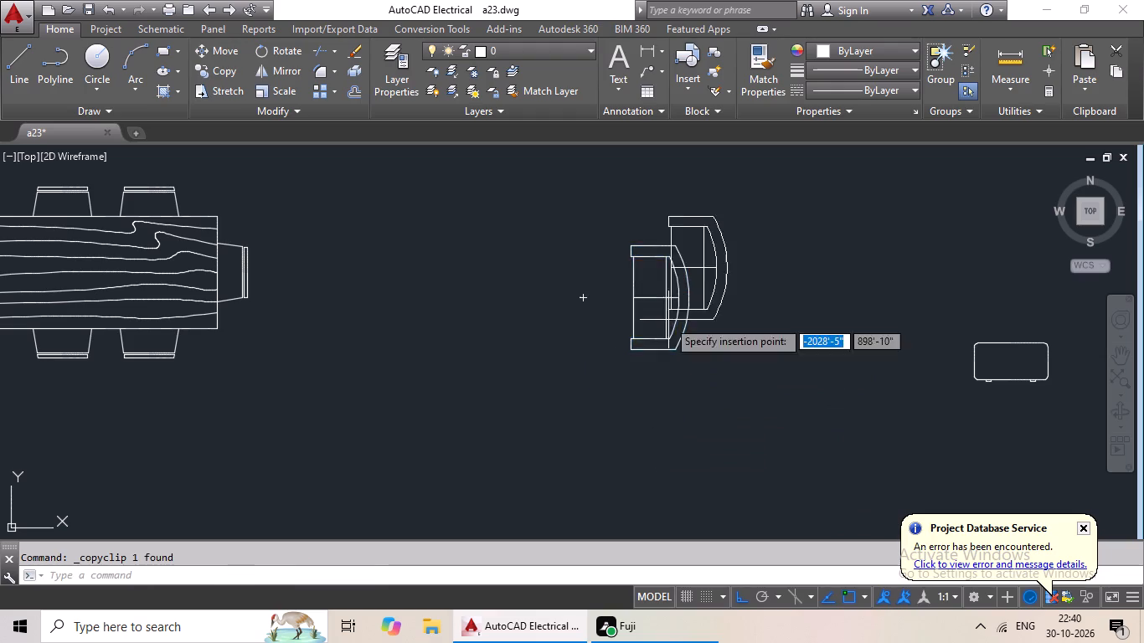
scroll(377, 411, "down", 3)
middle_click_drag(465, 432, 856, 444)
scroll(192, 300, "up", 4)
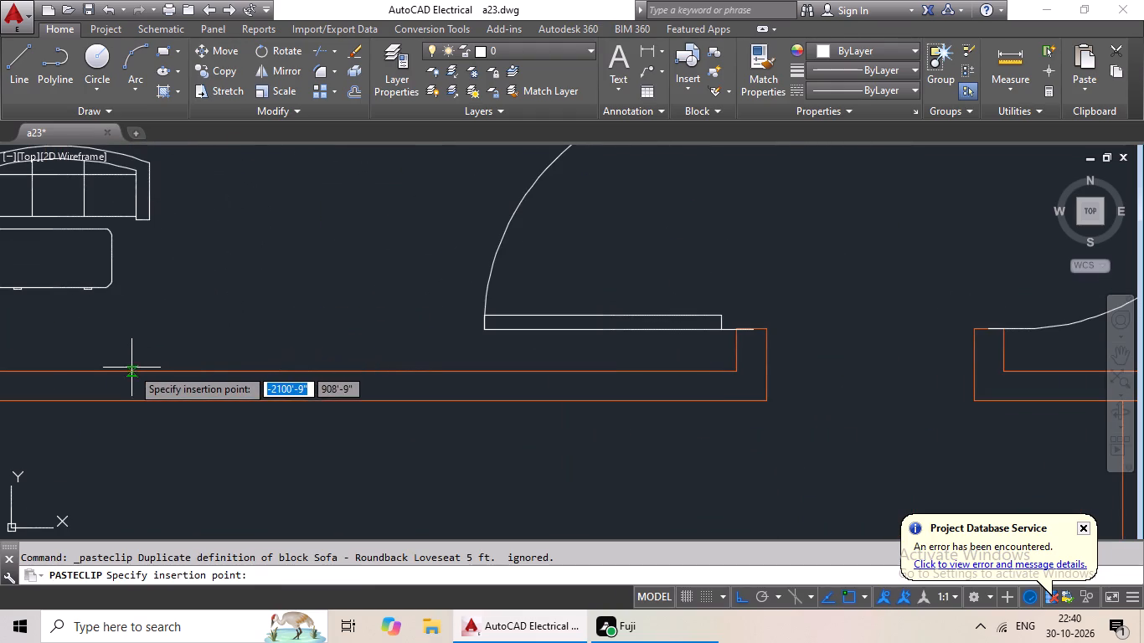
left_click(156, 333)
Rotate the two-seat sofa outside the plan by 180°, so that its curved back faces left.
scroll(388, 319, "down", 4)
middle_click_drag(599, 375, 417, 321)
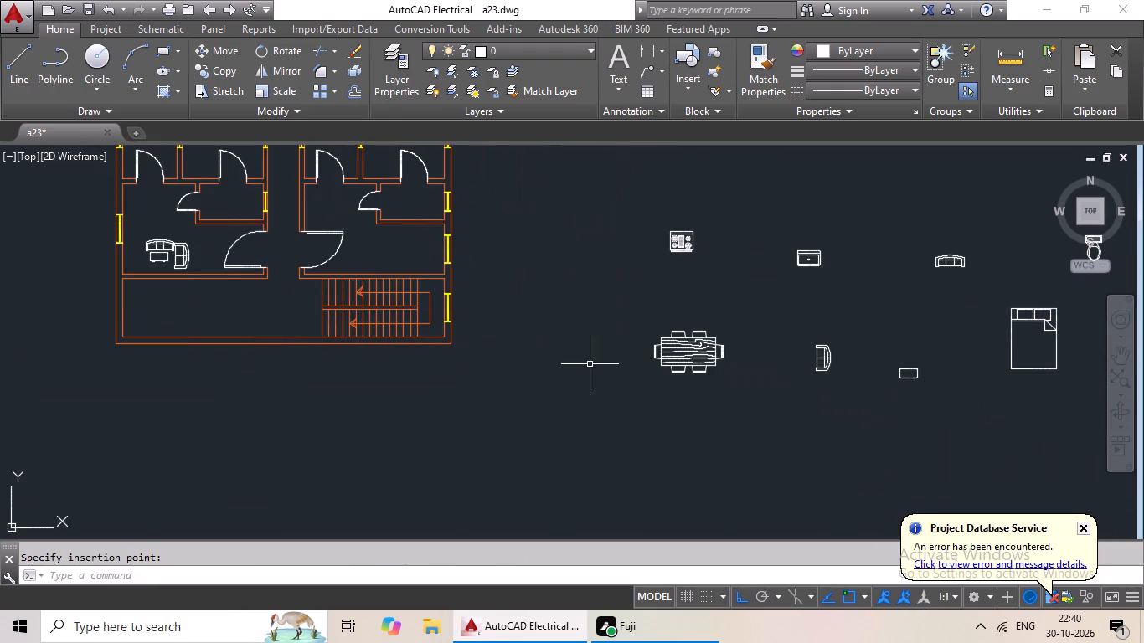
left_click(818, 359)
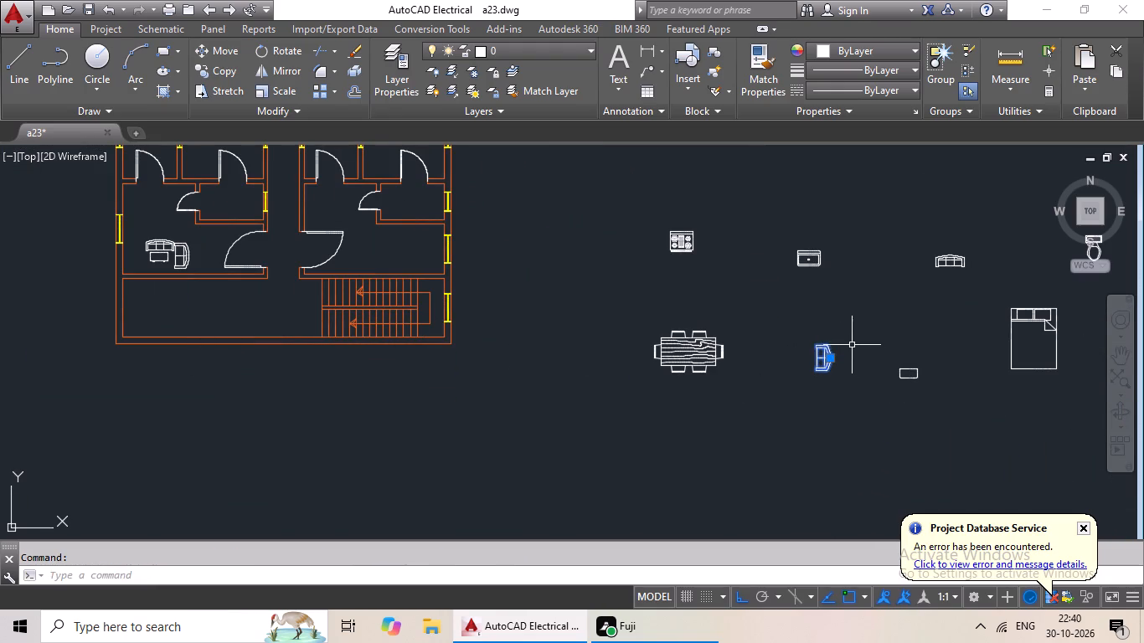
left_click(289, 56)
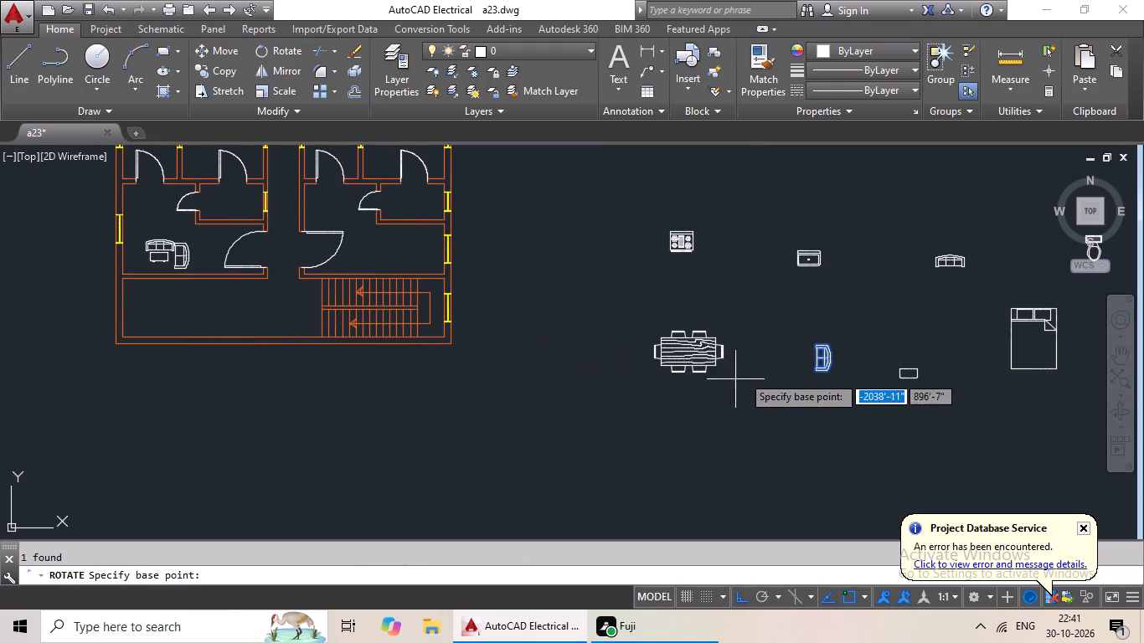
left_click(825, 345)
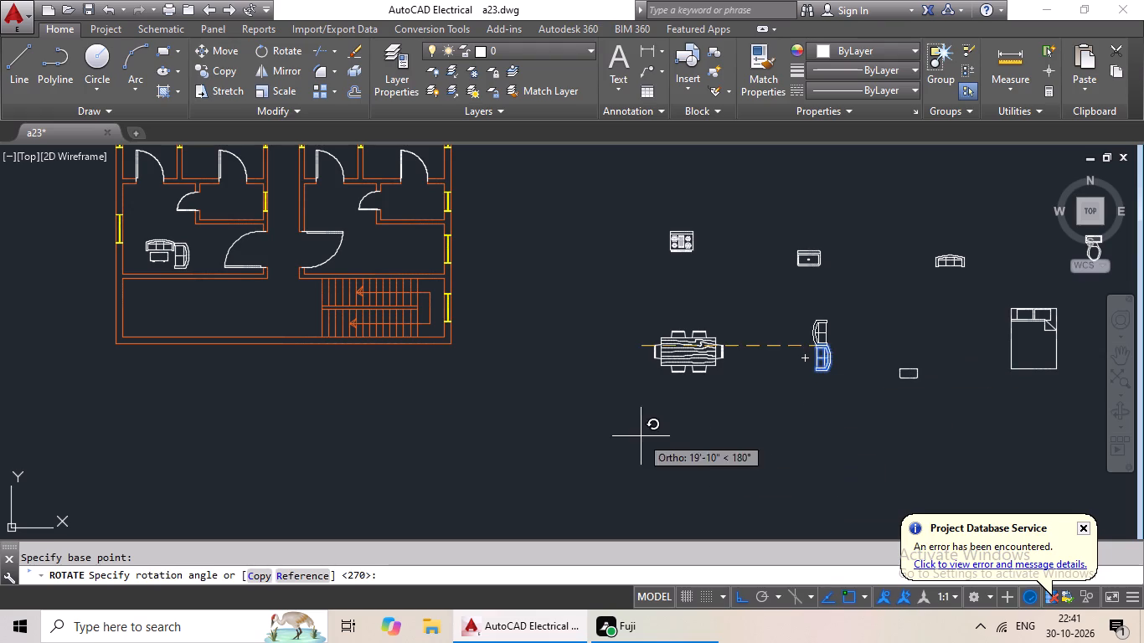
left_click(641, 430)
Copy the turned two-seat sofa into the lowest left-hand unit, between the outer wall and the desk.
left_click(822, 336)
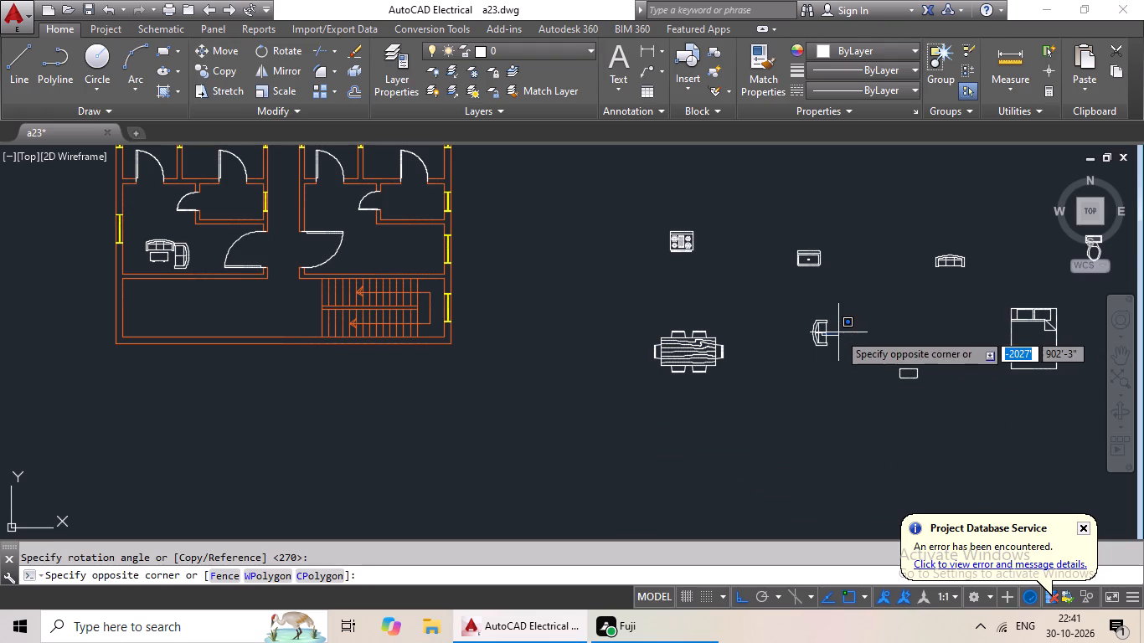
left_click_drag(838, 332, 826, 335)
left_click(813, 332)
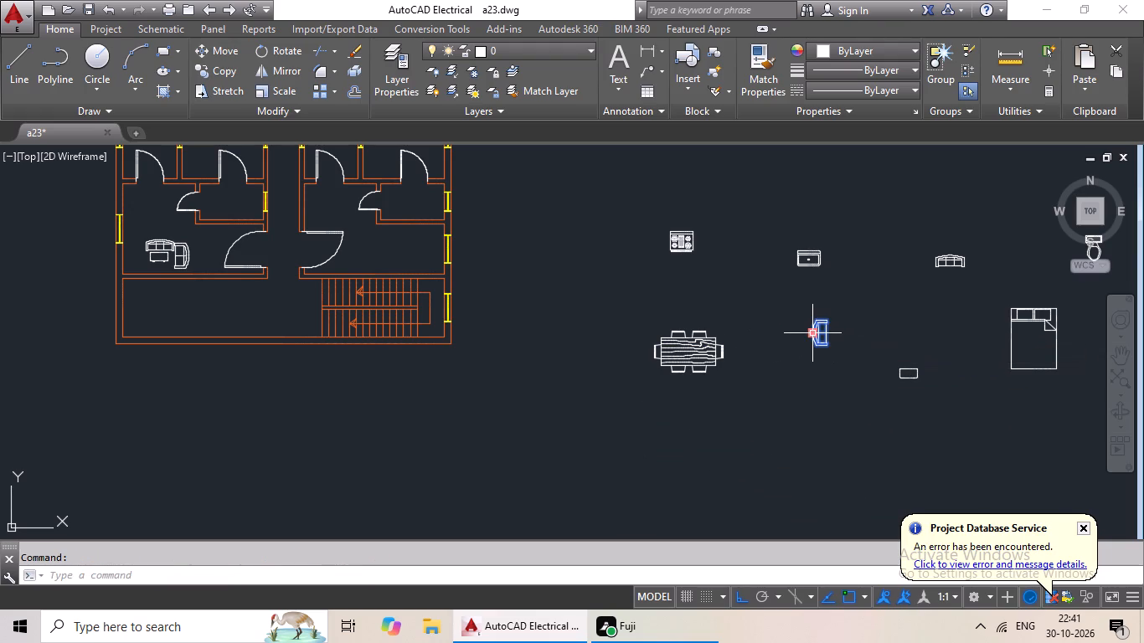
key("ctrl+c")
key("ctrl+v")
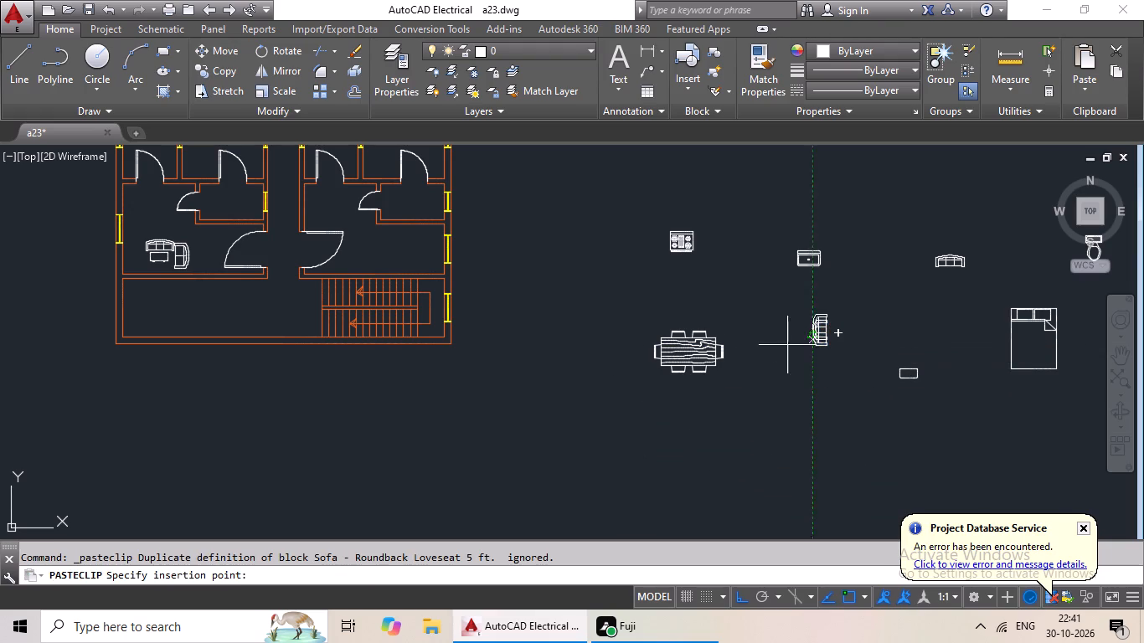
scroll(157, 229, "up", 4)
scroll(154, 324, "down", 2)
middle_click_drag(164, 332, 353, 320)
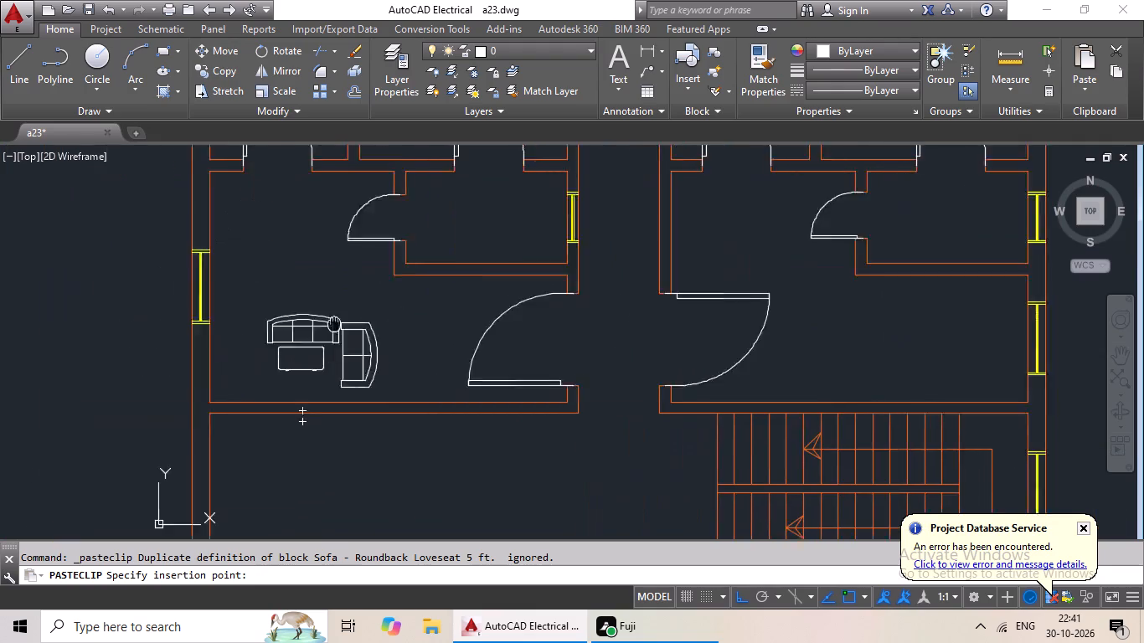
middle_click_drag(353, 320, 466, 299)
scroll(345, 353, "up", 2)
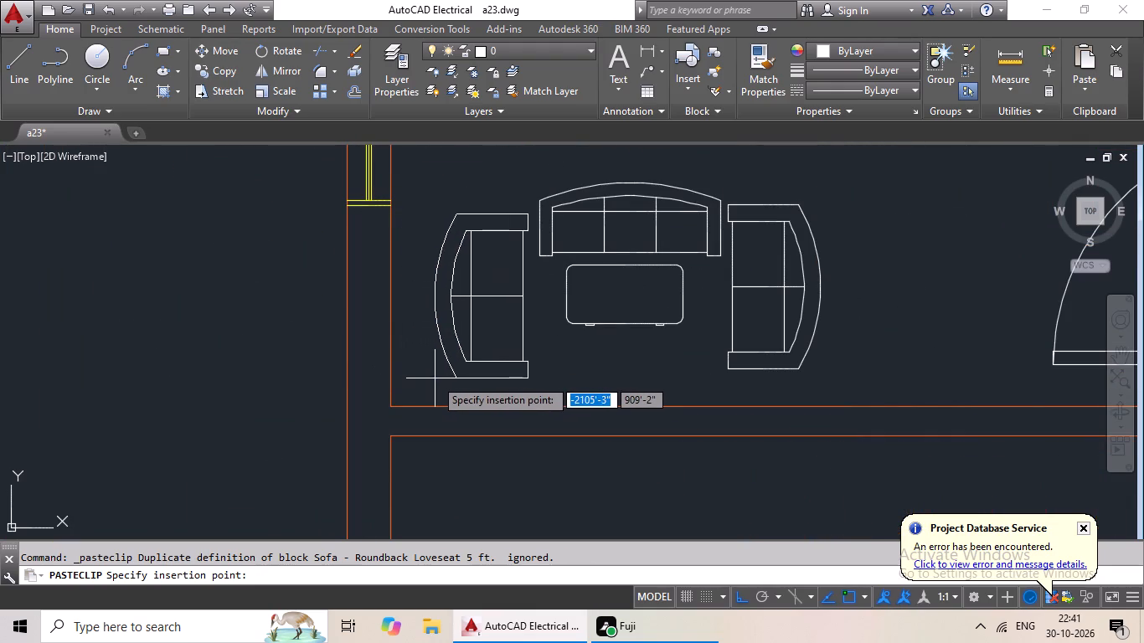
left_click(443, 381)
Copy the three sofas and desk together into the lowest right-hand unit's living area, beside the outer-wall window above the staircase.
scroll(577, 346, "down", 3)
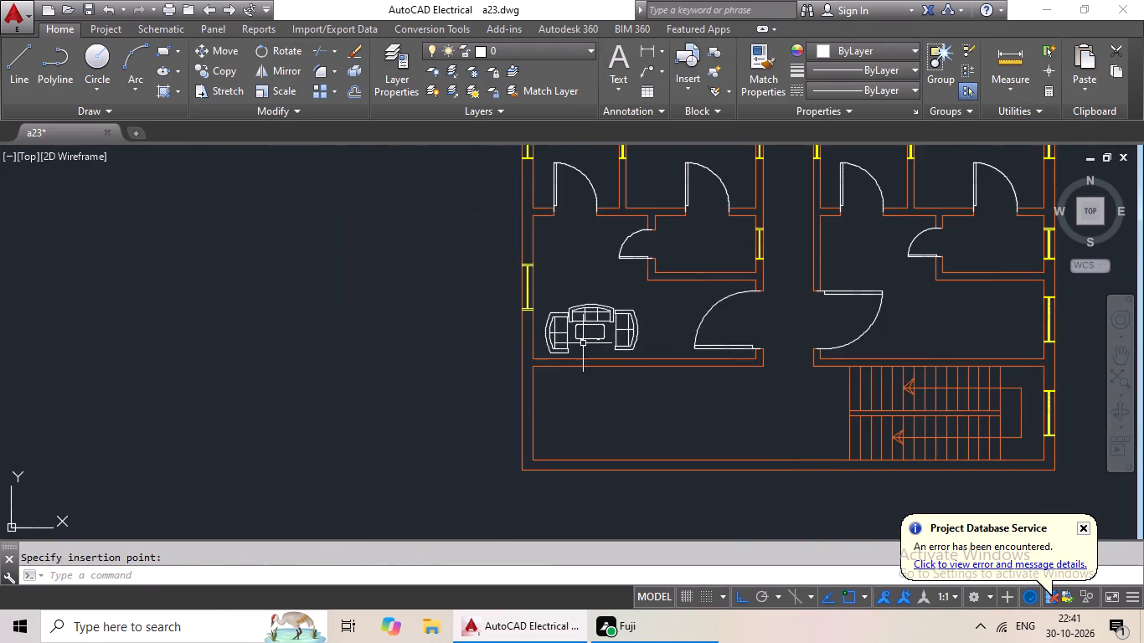
scroll(594, 304, "up", 3)
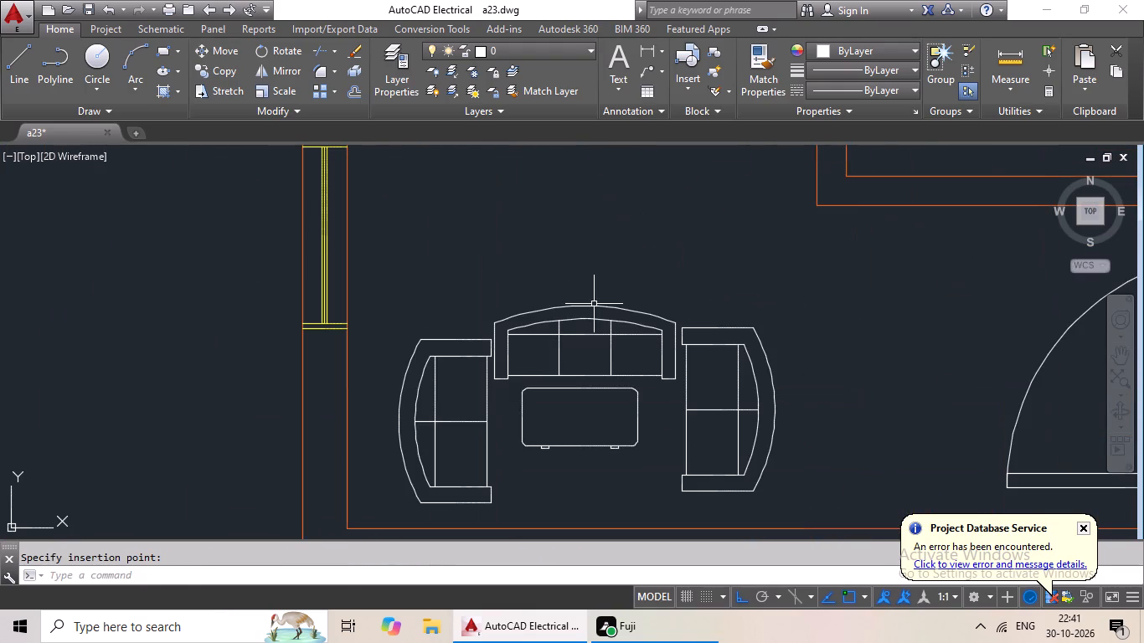
left_click_drag(598, 285, 514, 523)
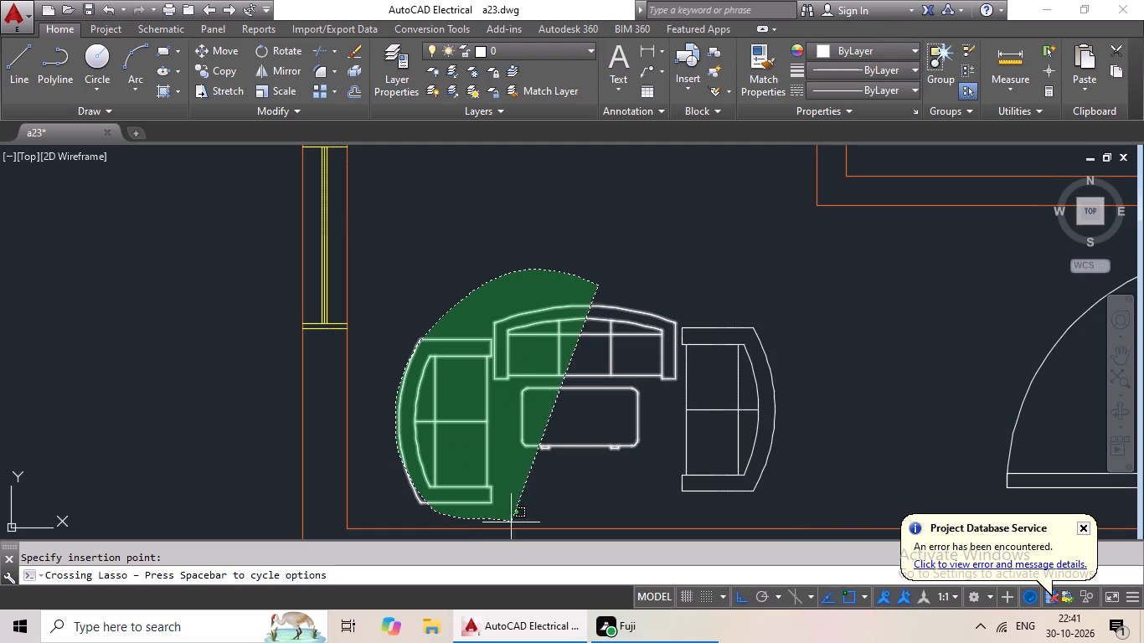
left_click_drag(514, 523, 791, 382)
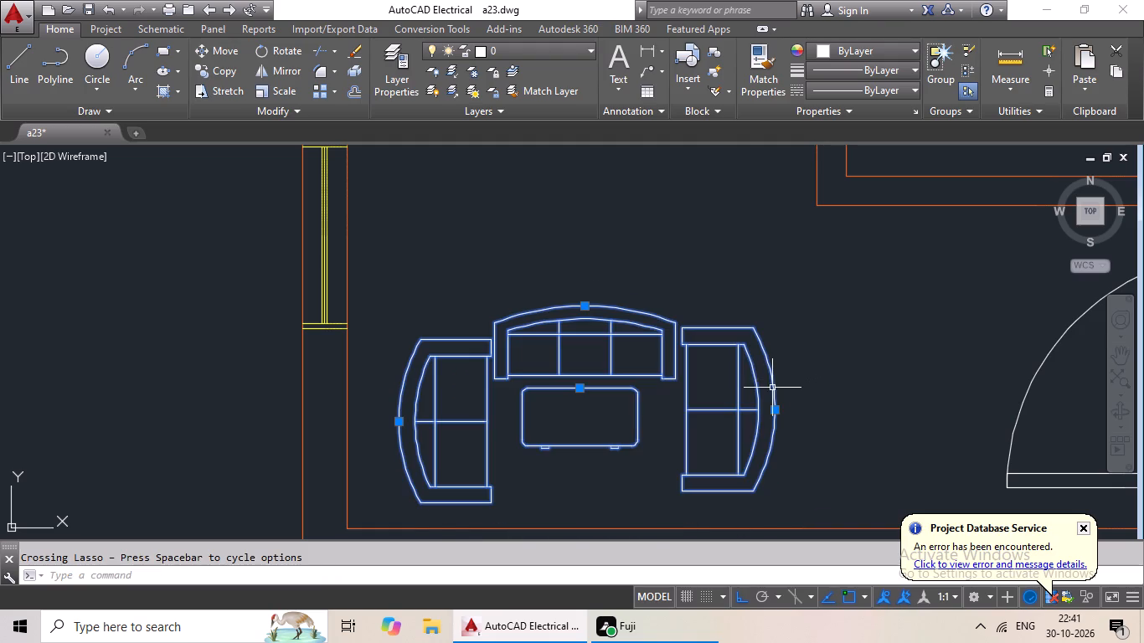
key("ctrl+c")
key("ctrl+v")
scroll(739, 394, "down", 2)
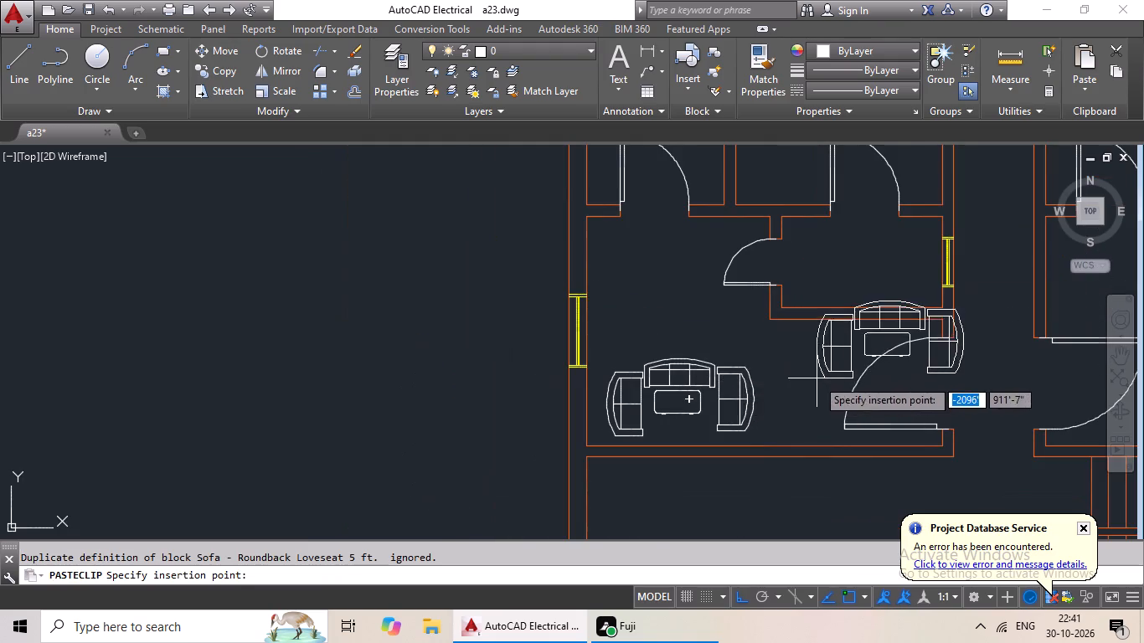
middle_click_drag(815, 376, 225, 311)
scroll(527, 376, "up", 2)
scroll(527, 376, "down", 2)
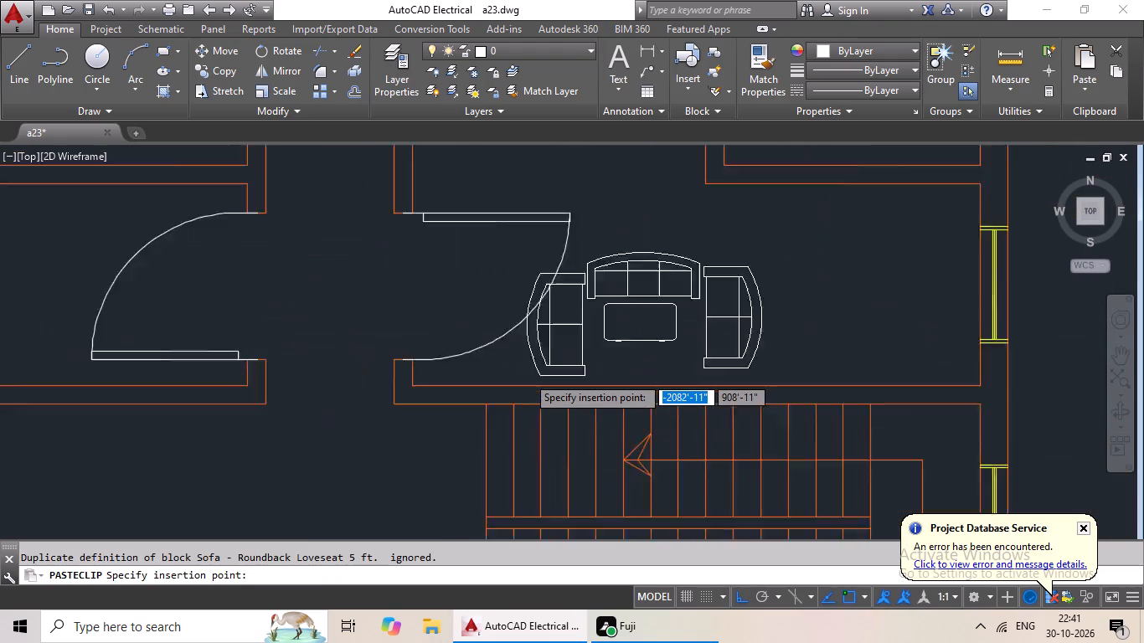
scroll(527, 376, "down", 1)
scroll(546, 367, "up", 2)
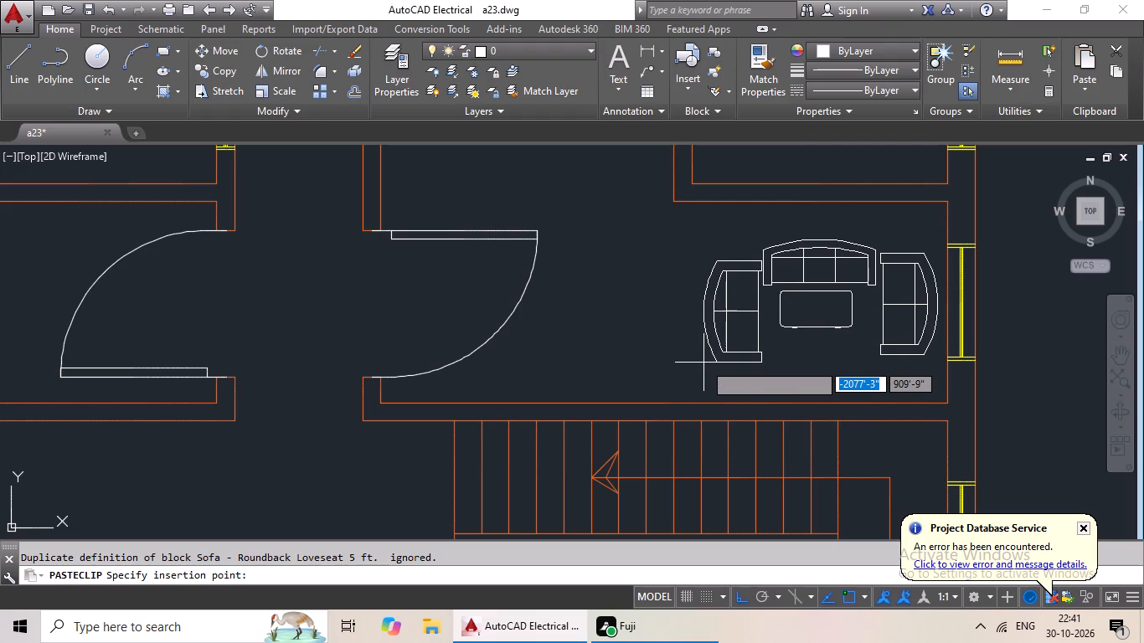
left_click(703, 362)
Place another copy of the sofa-and-desk group in the second left-hand unit from the bottom, in the living area beside the corridor wall.
scroll(714, 359, "down", 3)
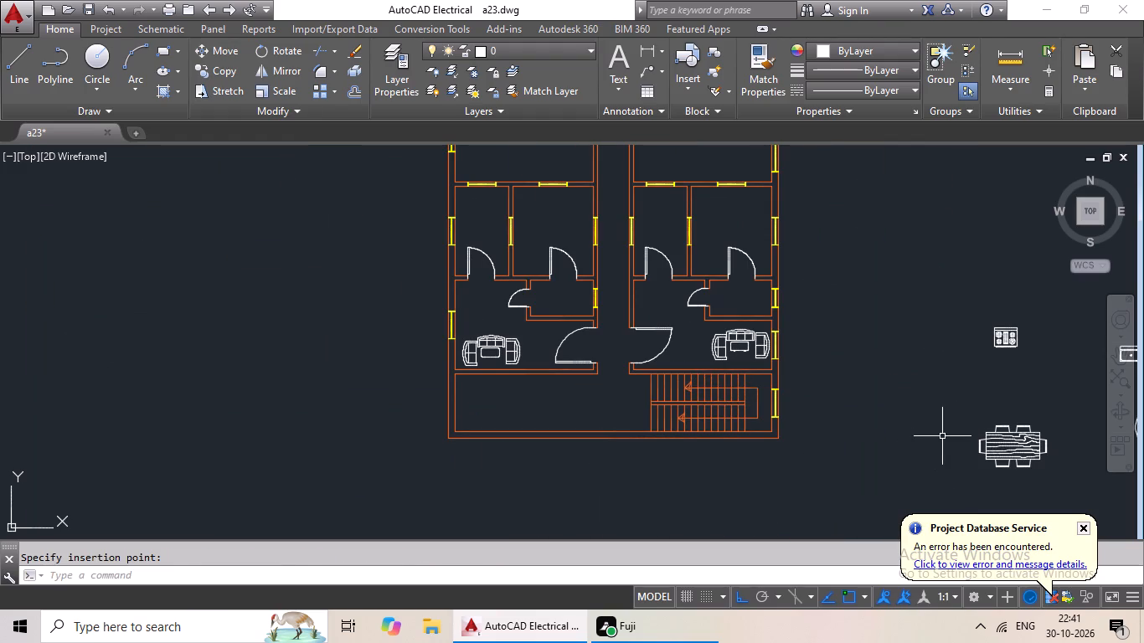
key("ctrl+c")
key("ctrl+v")
middle_click_drag(602, 250, 580, 401)
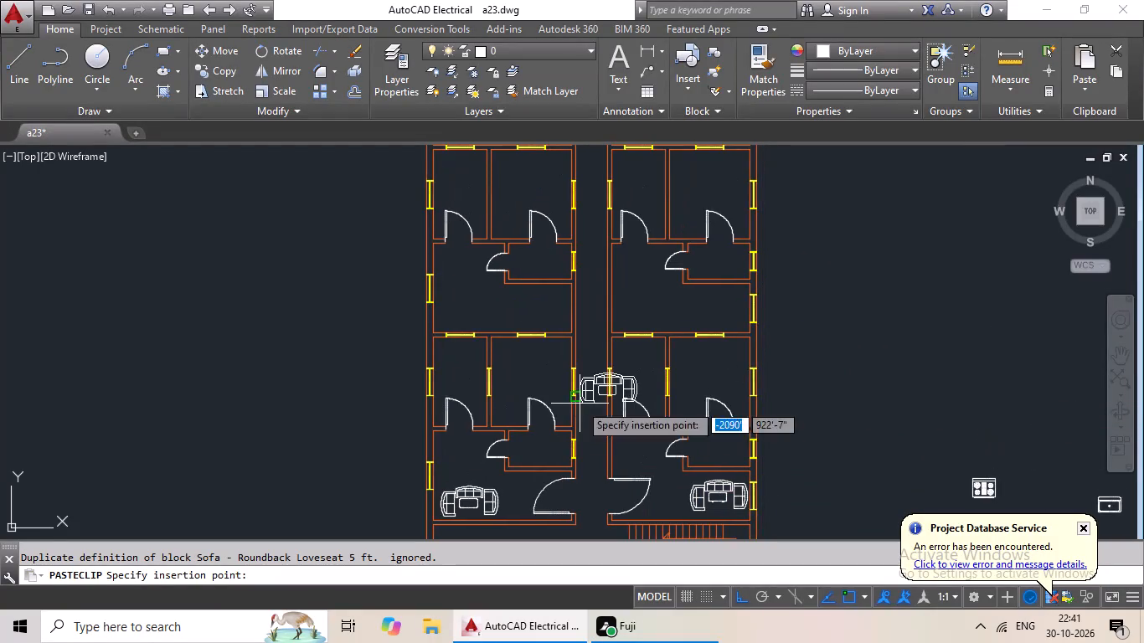
scroll(435, 320, "up", 3)
middle_click_drag(687, 335, 533, 385)
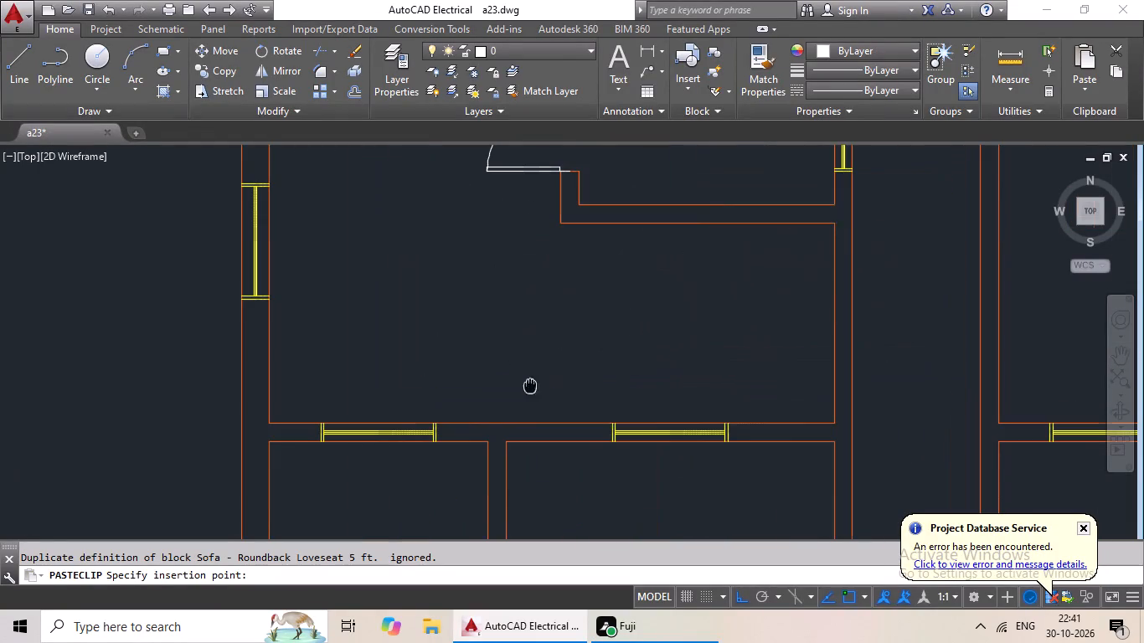
scroll(564, 375, "down", 1)
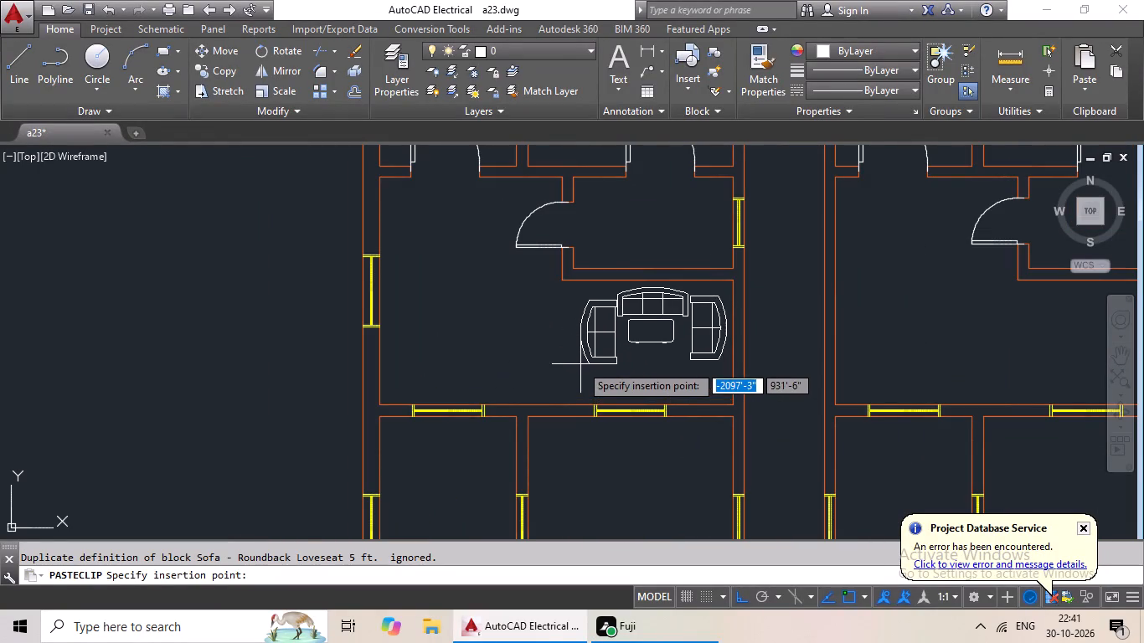
left_click(578, 375)
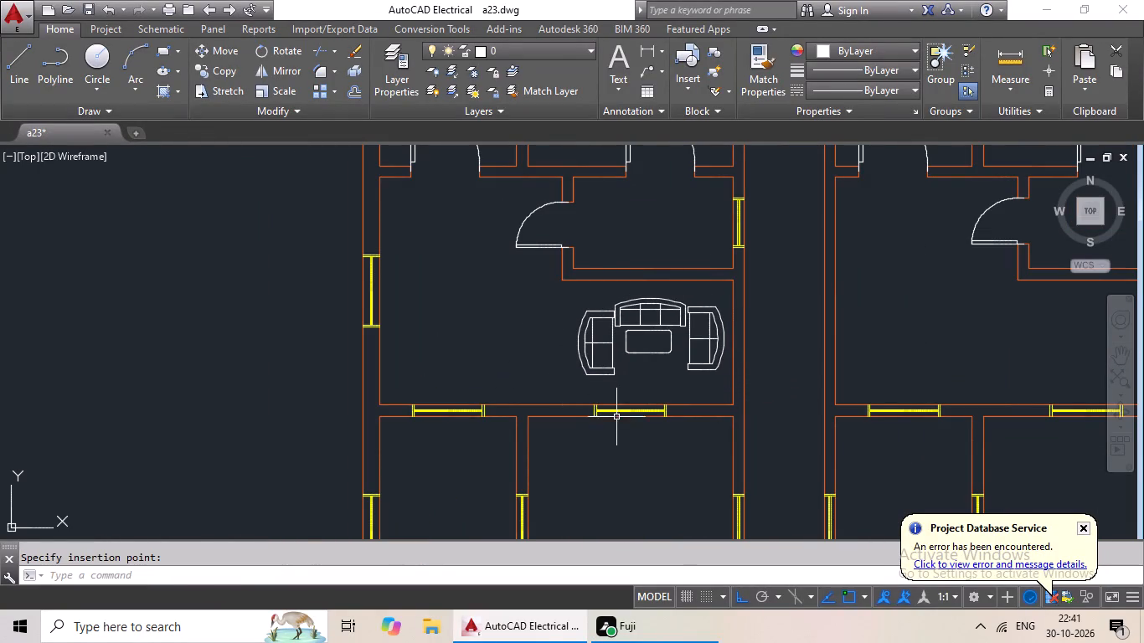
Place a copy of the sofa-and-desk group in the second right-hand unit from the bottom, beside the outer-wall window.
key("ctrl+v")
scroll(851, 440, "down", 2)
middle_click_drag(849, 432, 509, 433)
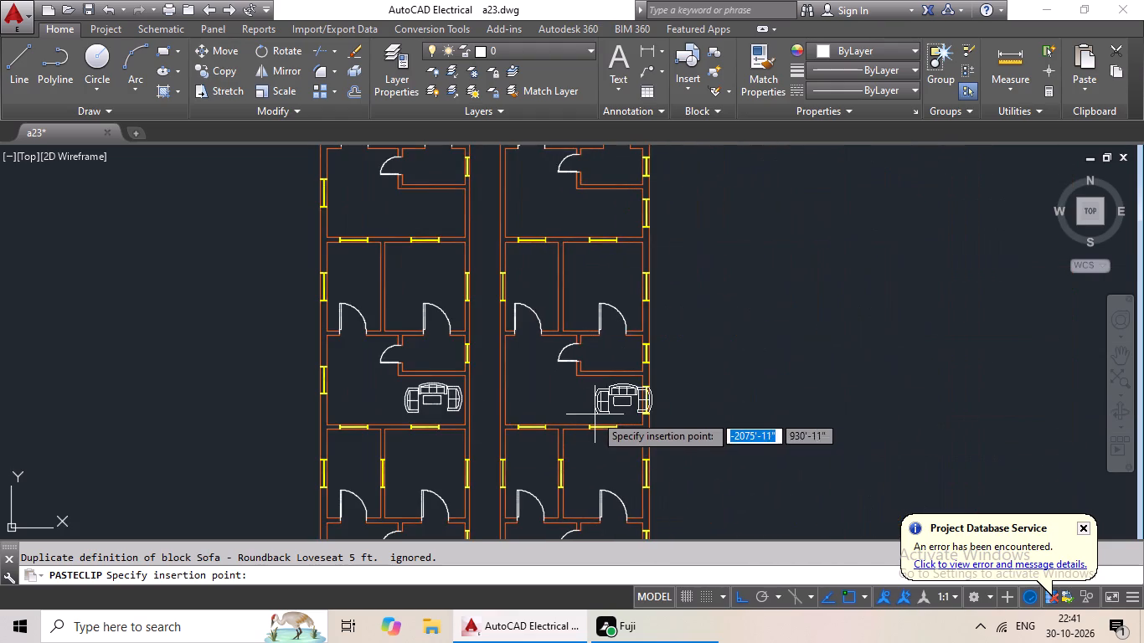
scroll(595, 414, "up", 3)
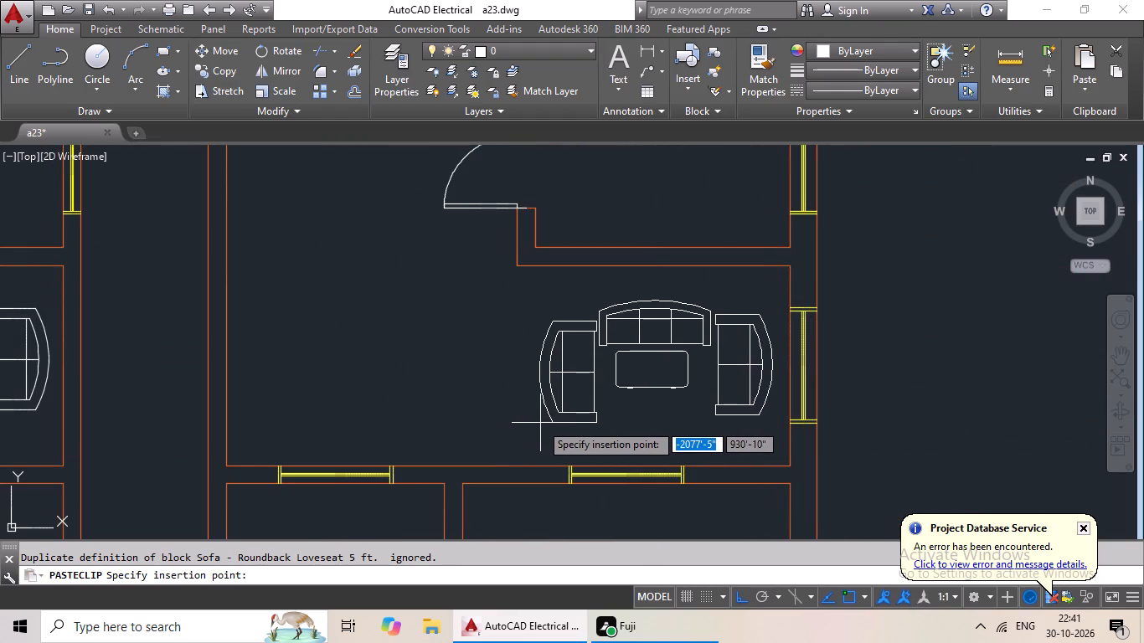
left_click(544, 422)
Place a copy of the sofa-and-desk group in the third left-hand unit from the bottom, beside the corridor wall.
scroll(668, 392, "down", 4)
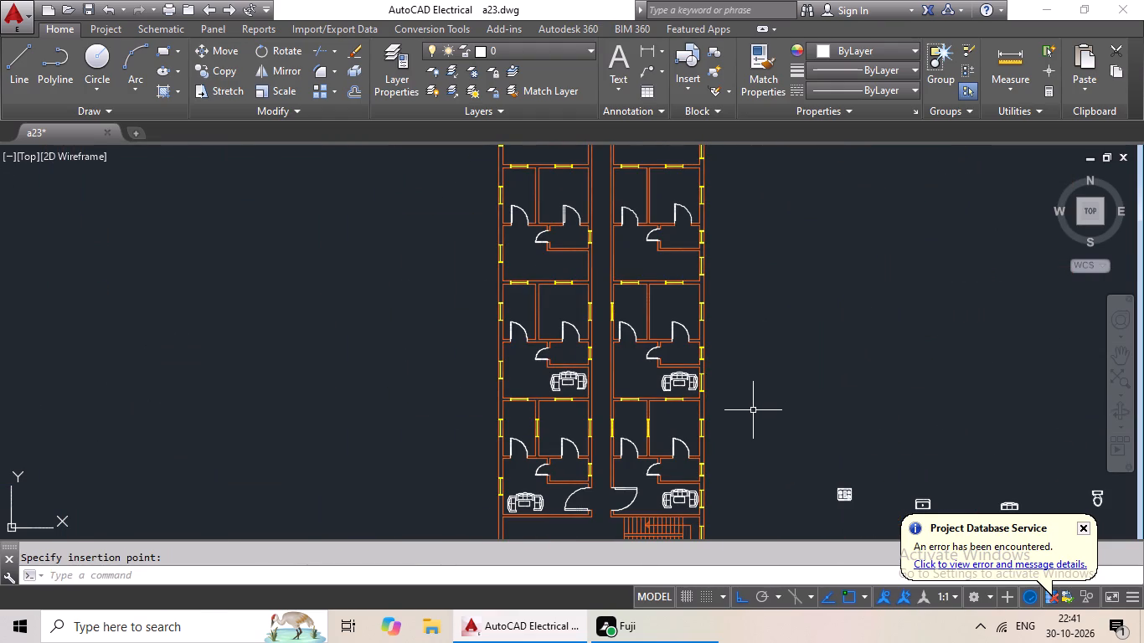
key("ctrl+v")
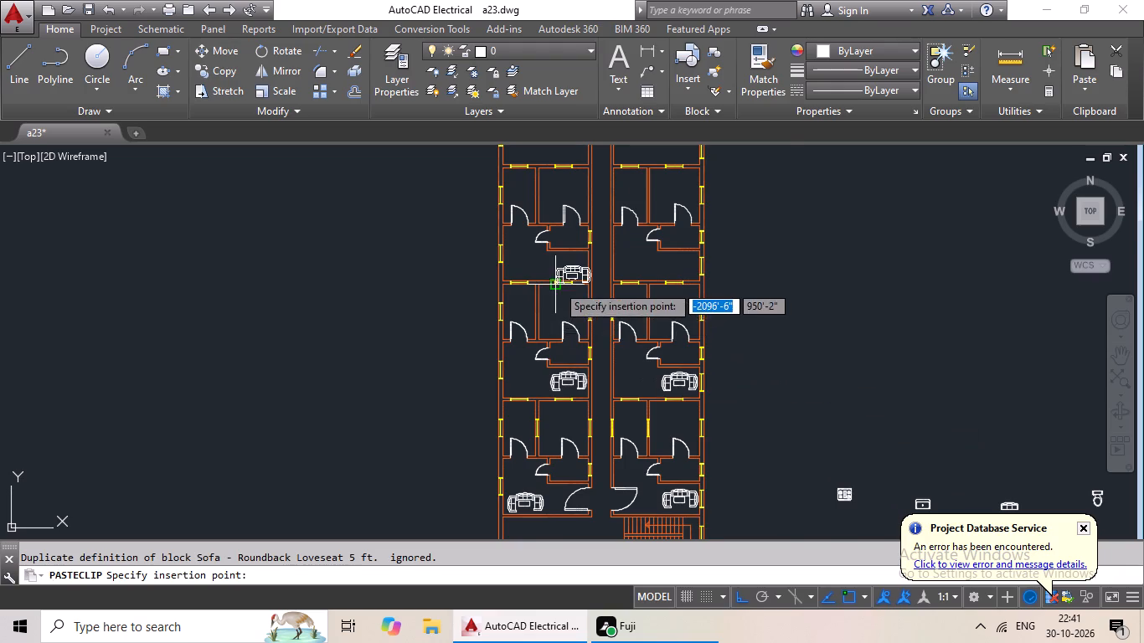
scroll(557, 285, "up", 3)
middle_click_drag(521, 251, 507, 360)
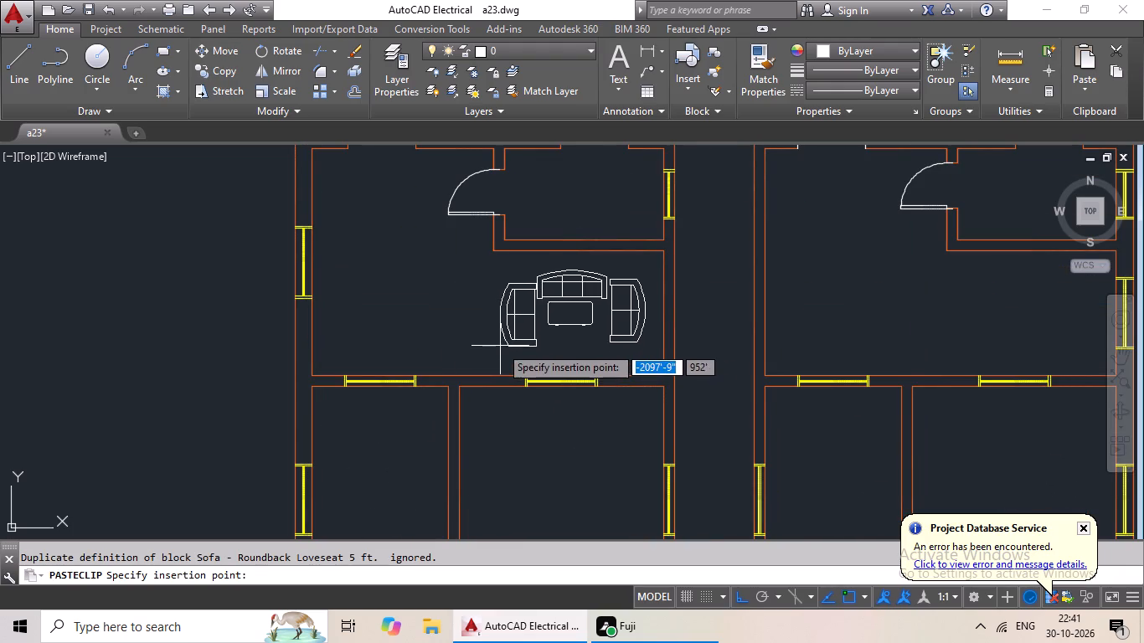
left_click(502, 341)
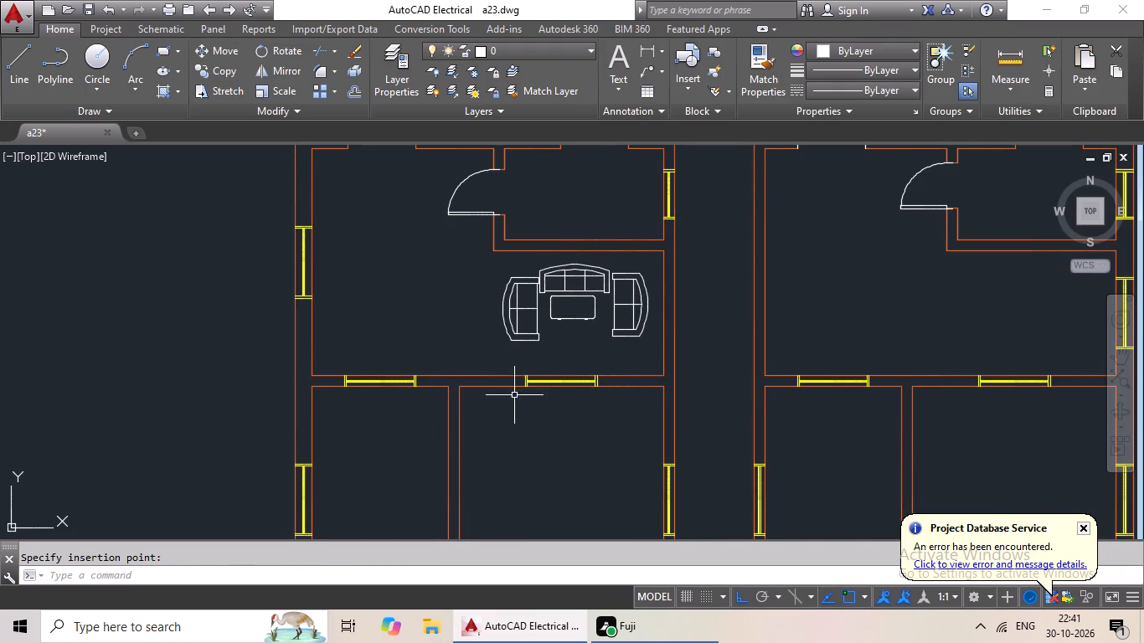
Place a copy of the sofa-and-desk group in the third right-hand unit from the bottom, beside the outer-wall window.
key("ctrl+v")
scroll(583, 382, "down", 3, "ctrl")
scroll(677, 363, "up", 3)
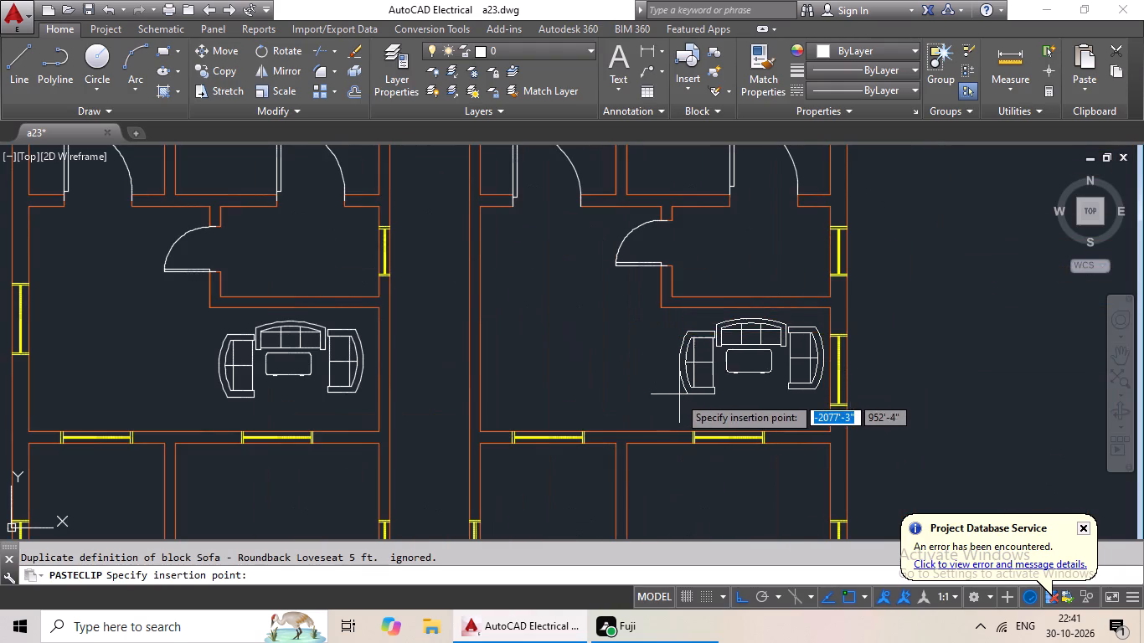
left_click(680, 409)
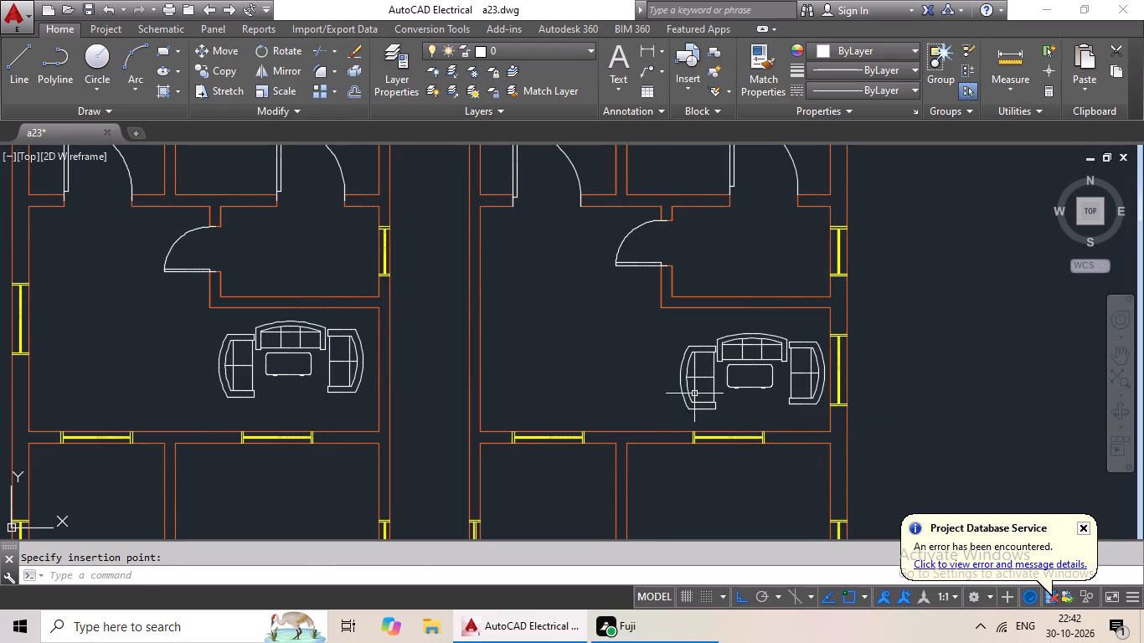
Delete the sofa-and-desk groups from the living areas of the bottom three units on both sides of the corridor.
scroll(709, 385, "down", 3)
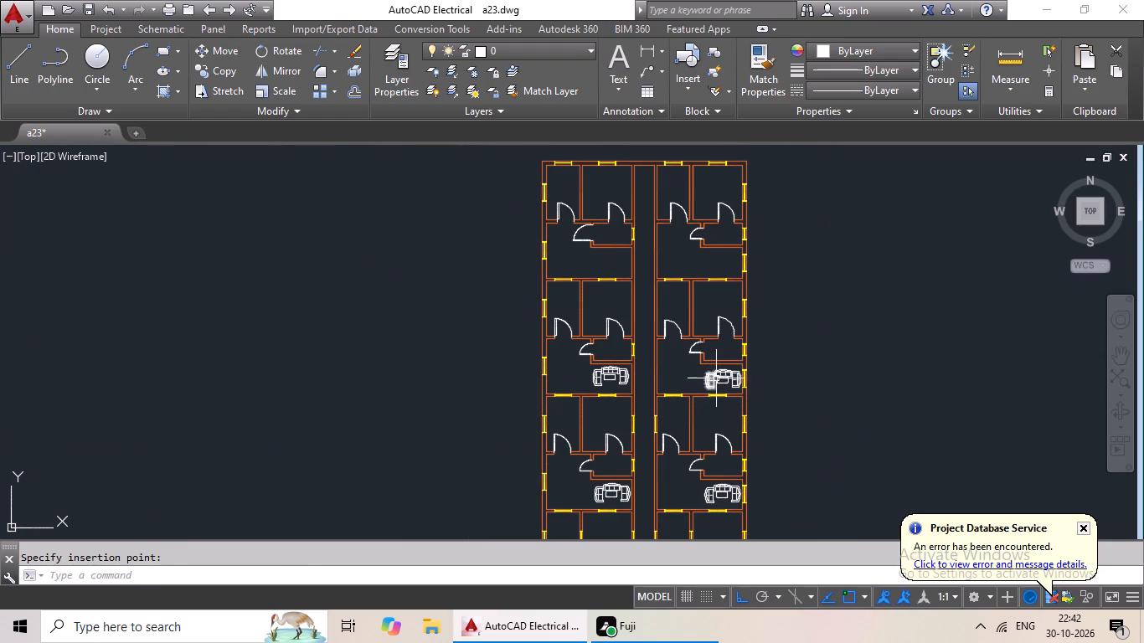
scroll(726, 375, "up", 4)
left_click_drag(778, 360, 781, 409)
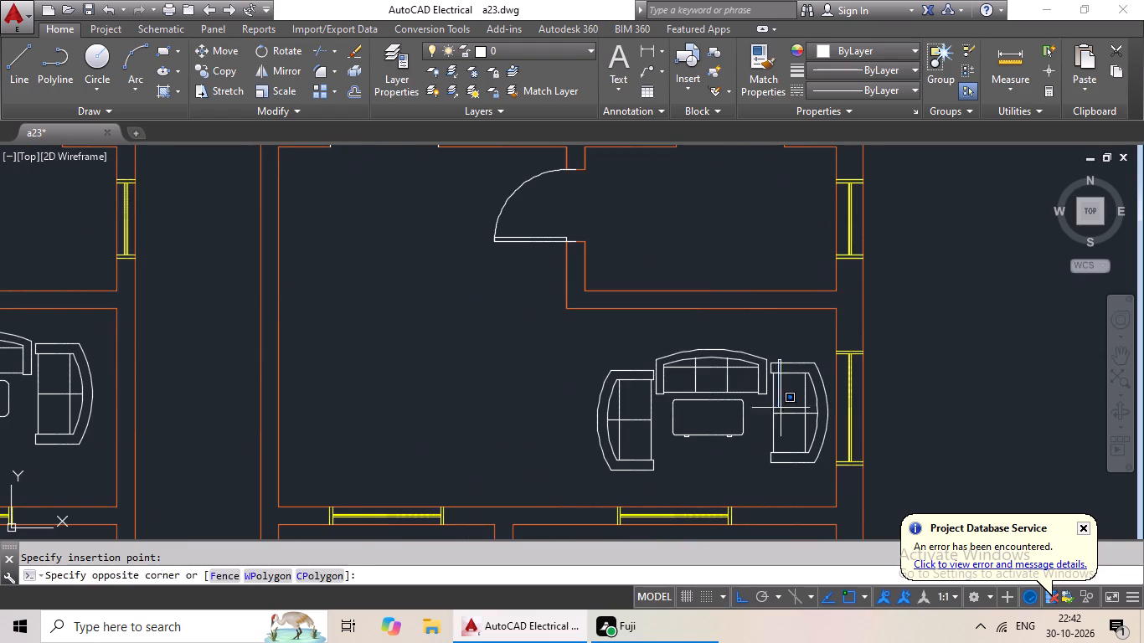
left_click_drag(781, 409, 613, 418)
middle_click_drag(512, 414, 829, 430)
left_click_drag(379, 343, 385, 390)
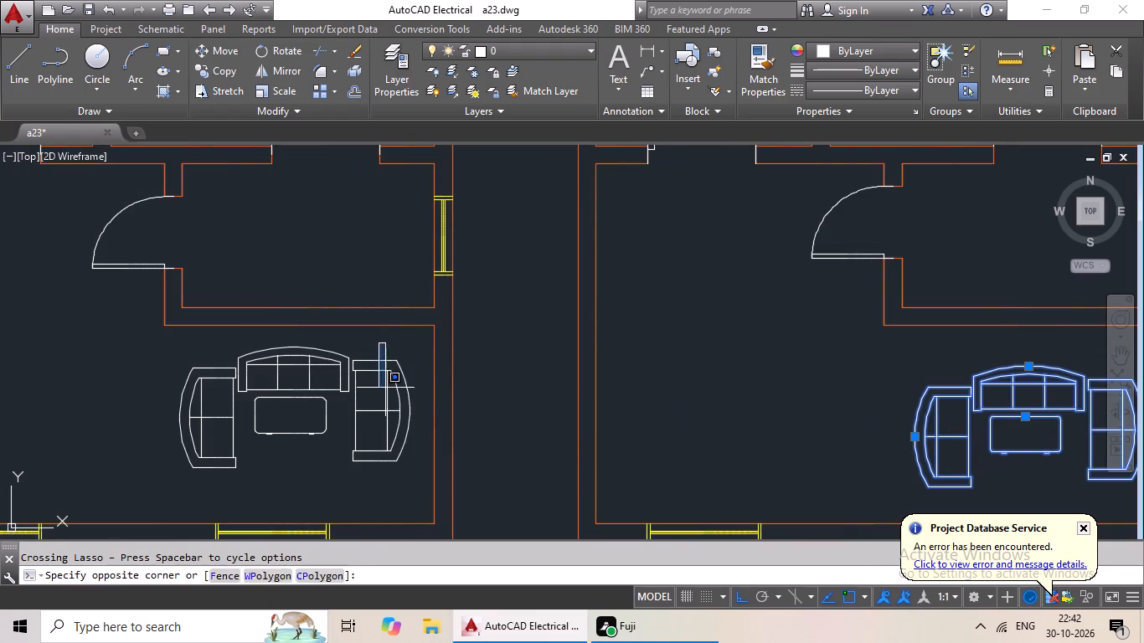
left_click_drag(385, 390, 156, 405)
scroll(485, 394, "down", 2)
left_click_drag(425, 383, 477, 422)
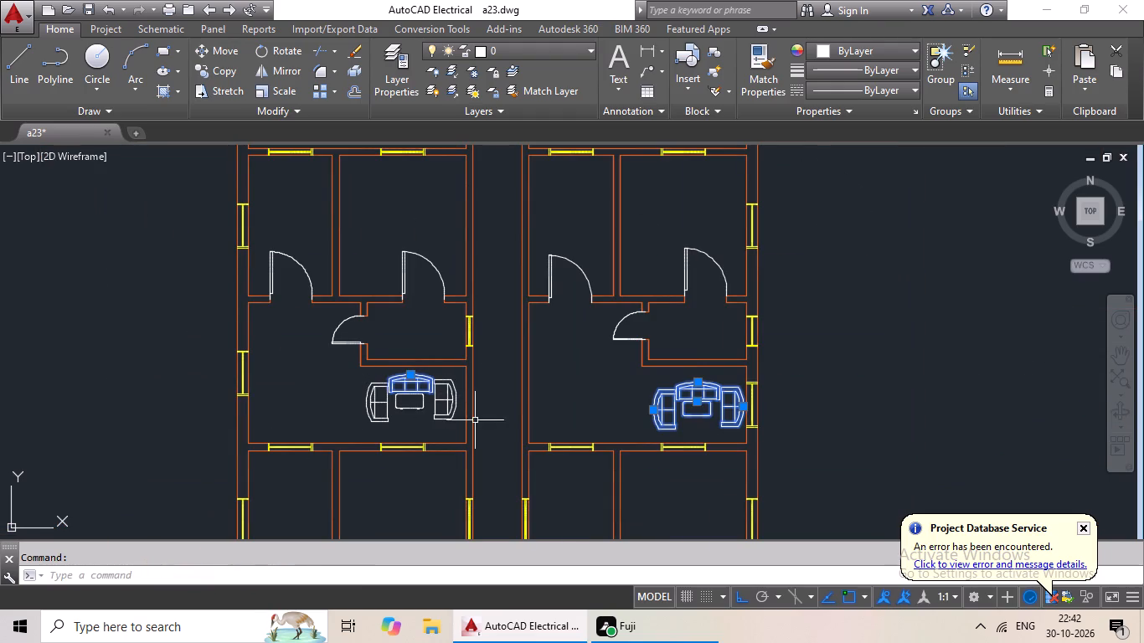
scroll(446, 398, "up", 2)
left_click_drag(466, 377, 260, 392)
left_click_drag(270, 386, 366, 466)
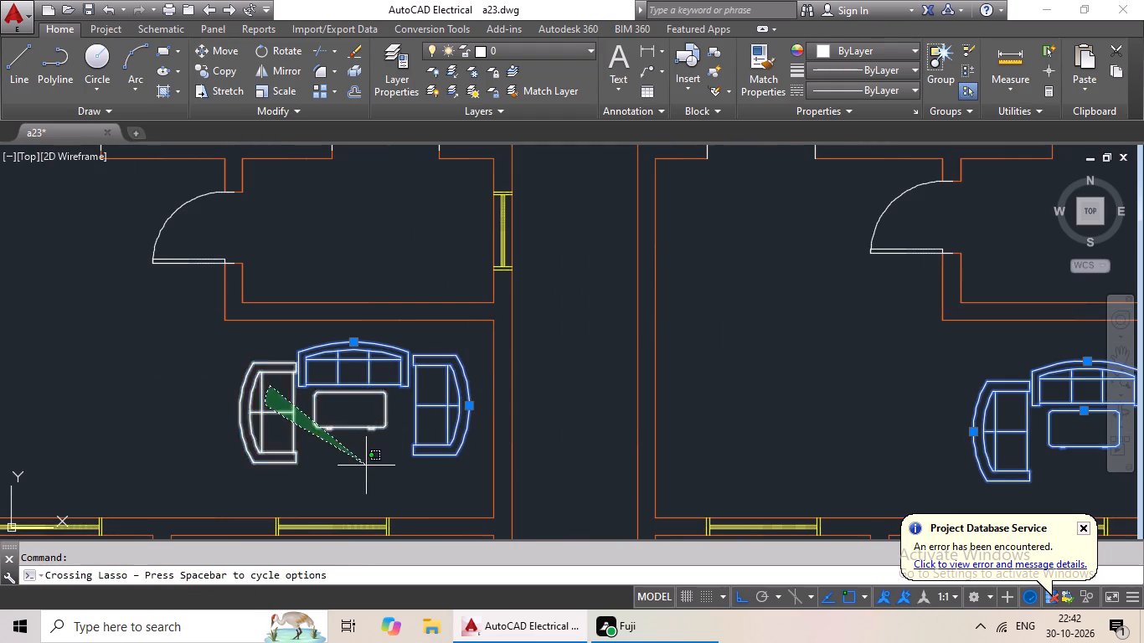
left_click_drag(366, 466, 368, 464)
scroll(405, 421, "down", 3)
middle_click_drag(414, 433, 442, 254)
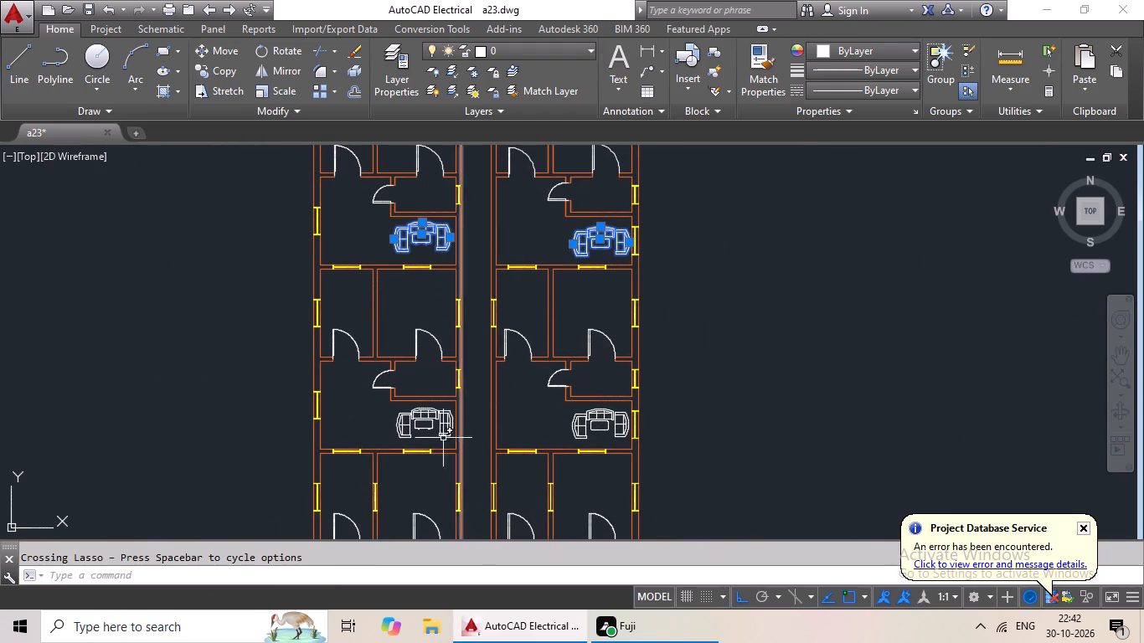
scroll(435, 432, "up", 4)
left_click_drag(479, 333, 458, 455)
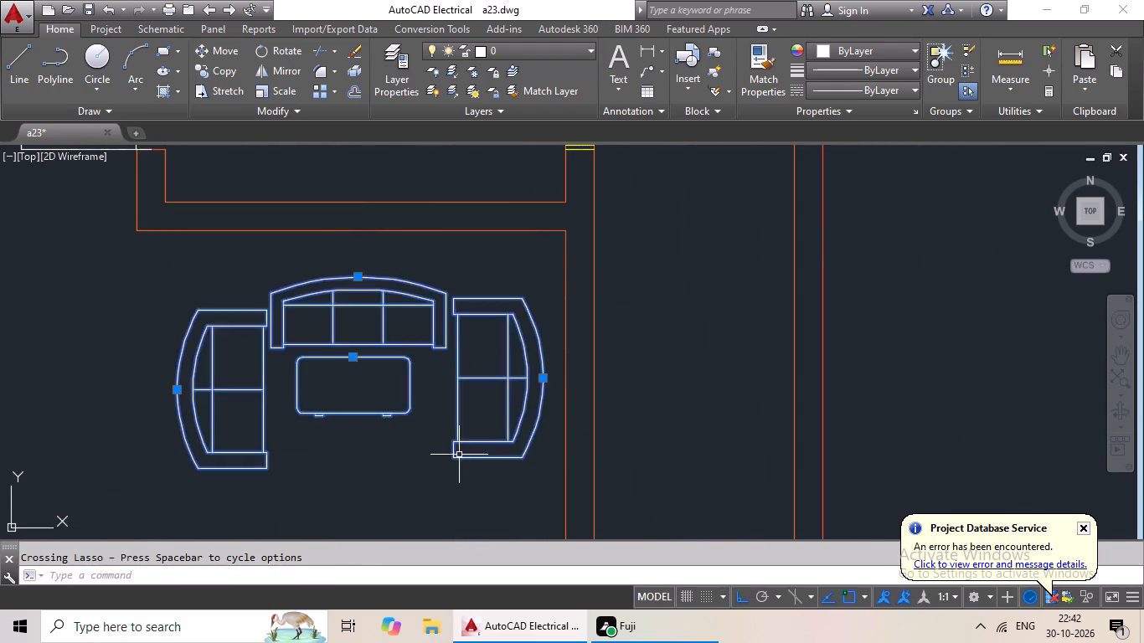
scroll(477, 450, "down", 3)
scroll(734, 430, "up", 4)
left_click_drag(827, 378, 495, 387)
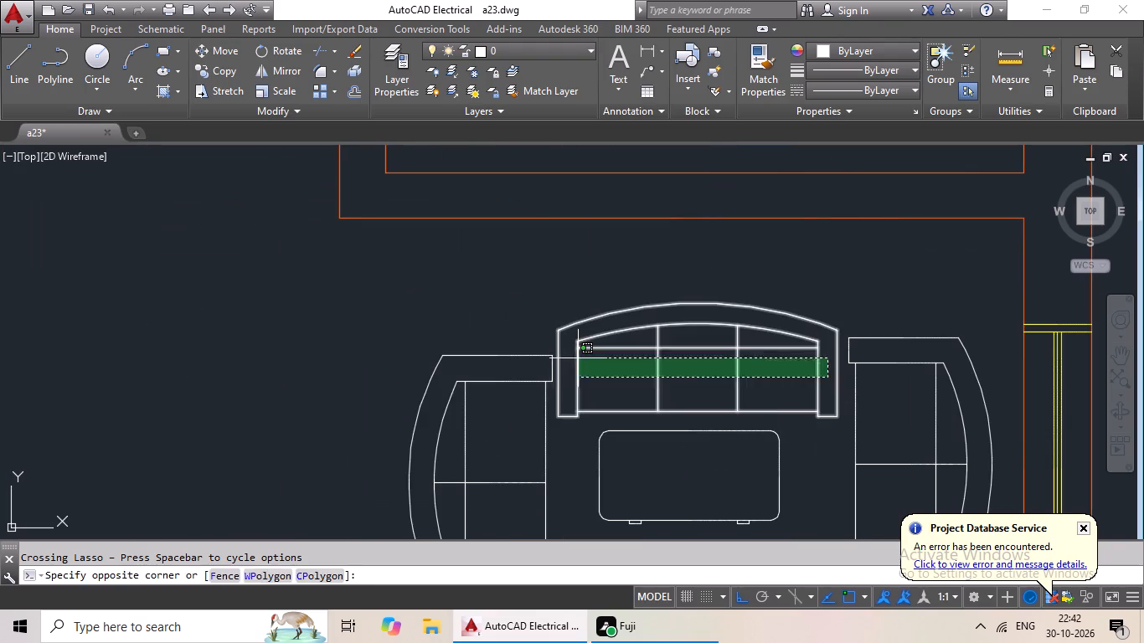
left_click_drag(495, 387, 875, 491)
scroll(887, 476, "down", 2)
middle_click_drag(801, 476, 789, 325)
scroll(775, 342, "down", 2)
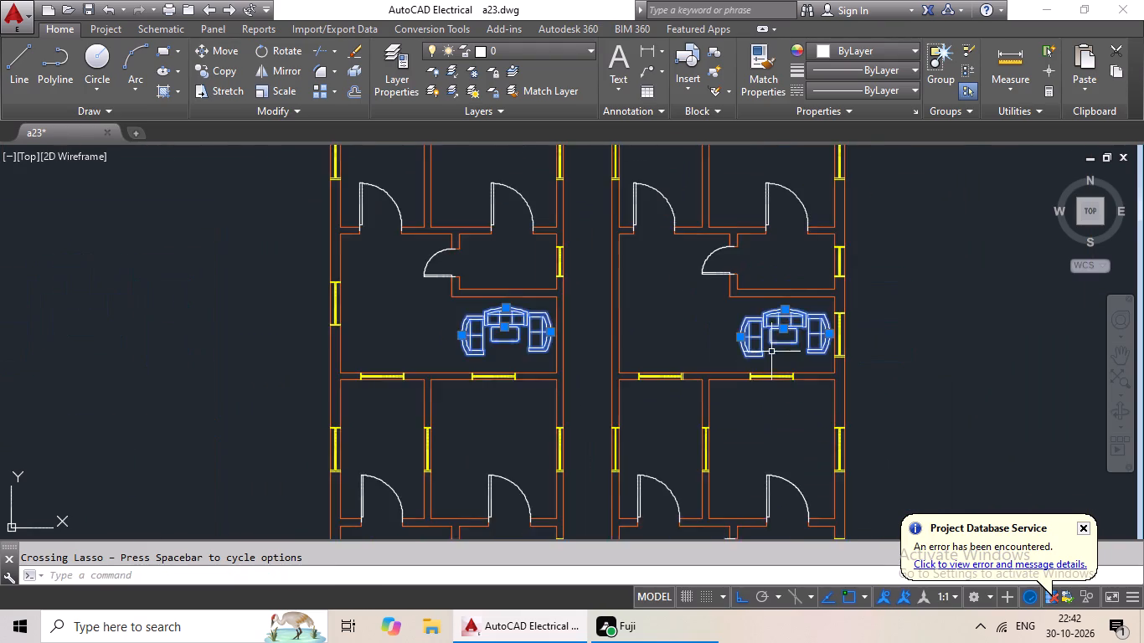
scroll(756, 412, "down", 2)
middle_click_drag(755, 398, 739, 277)
scroll(751, 370, "up", 4)
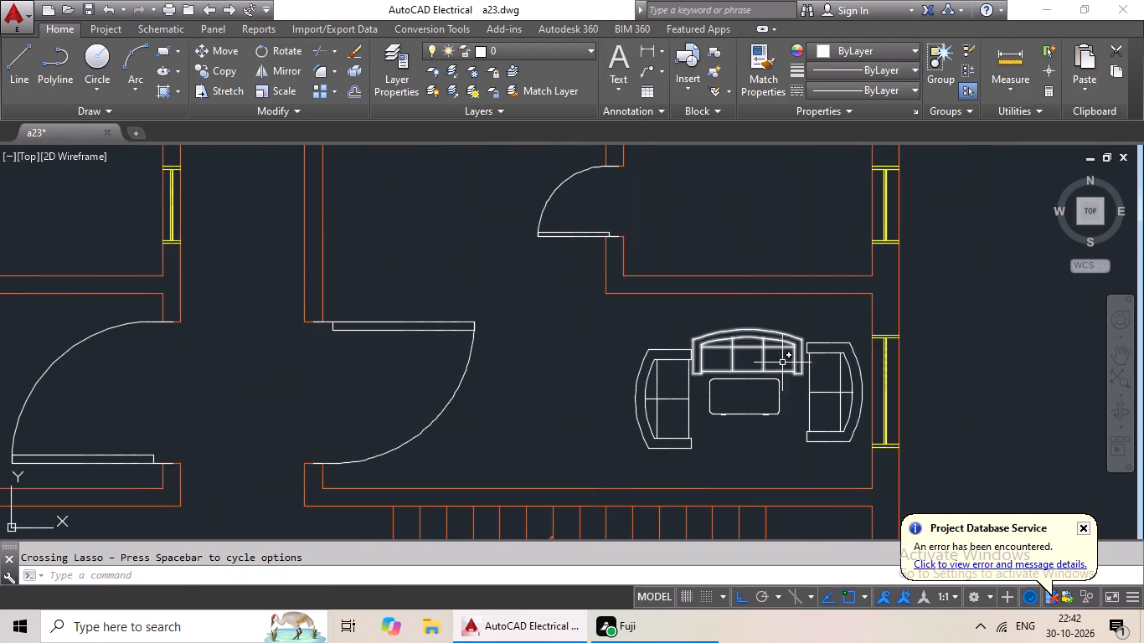
left_click_drag(770, 354, 842, 404)
middle_click_drag(584, 445, 933, 453)
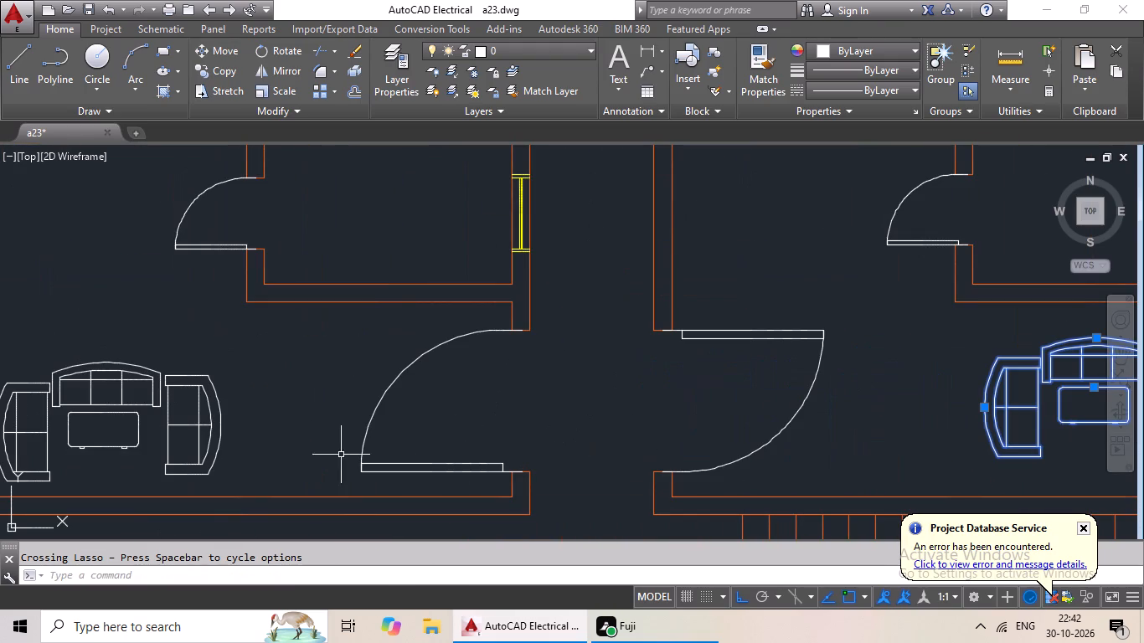
left_click_drag(162, 388, 119, 440)
middle_click_drag(152, 424, 403, 388)
left_click_drag(368, 349, 465, 412)
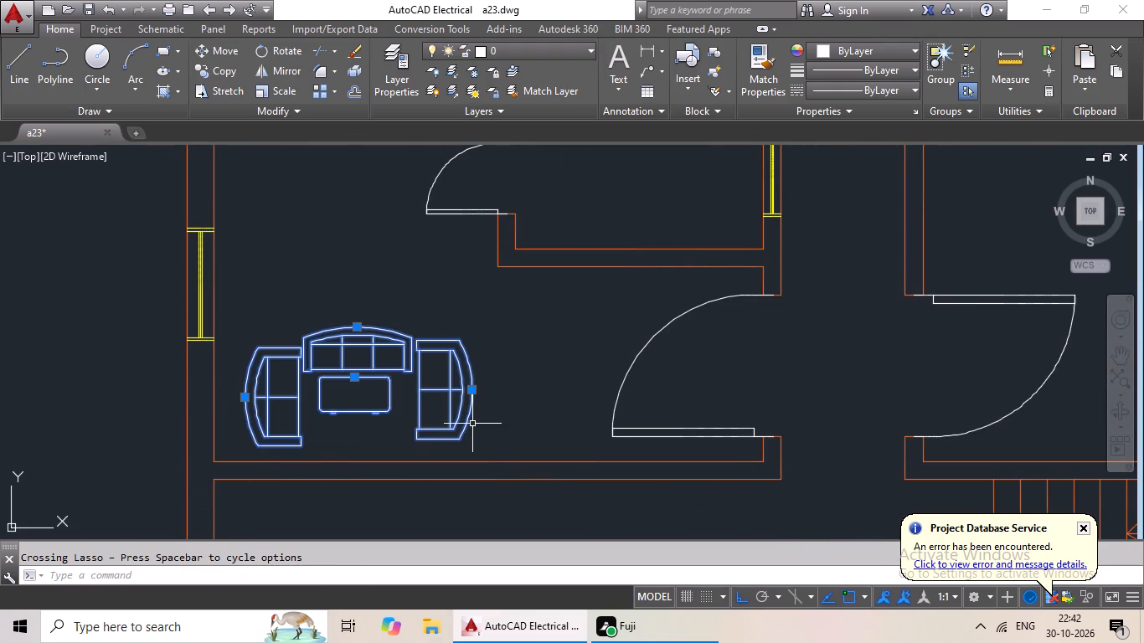
key("Delete")
Scale up the three-seat sofa outside the plan by reference to its overall width, to about 4' long.
scroll(507, 408, "down", 4)
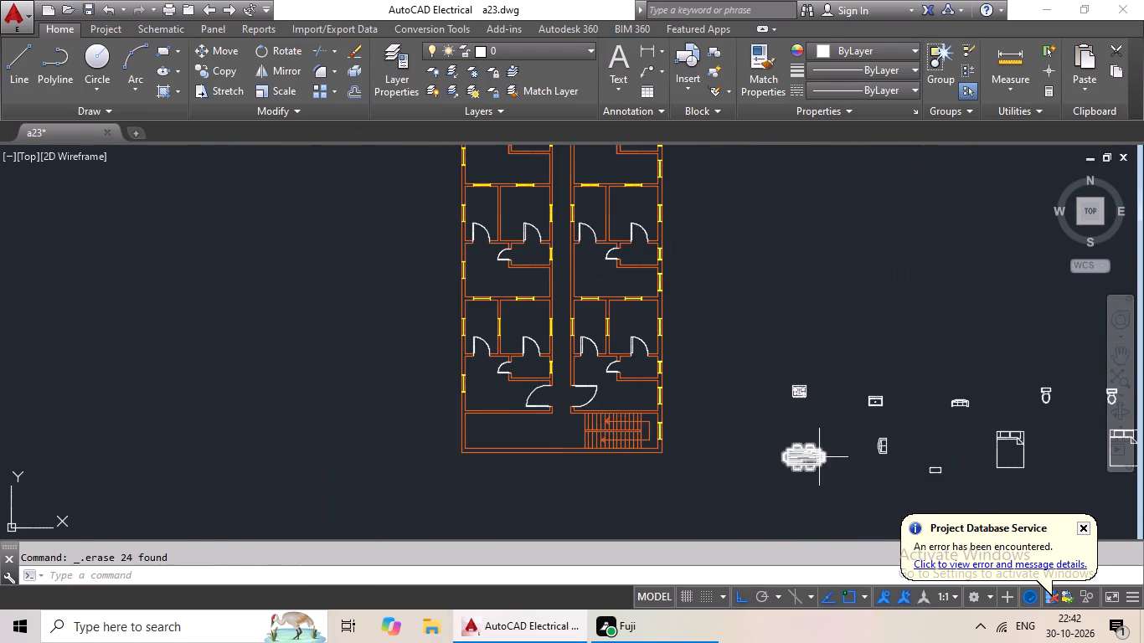
middle_click_drag(819, 454, 580, 455)
scroll(730, 414, "up", 3)
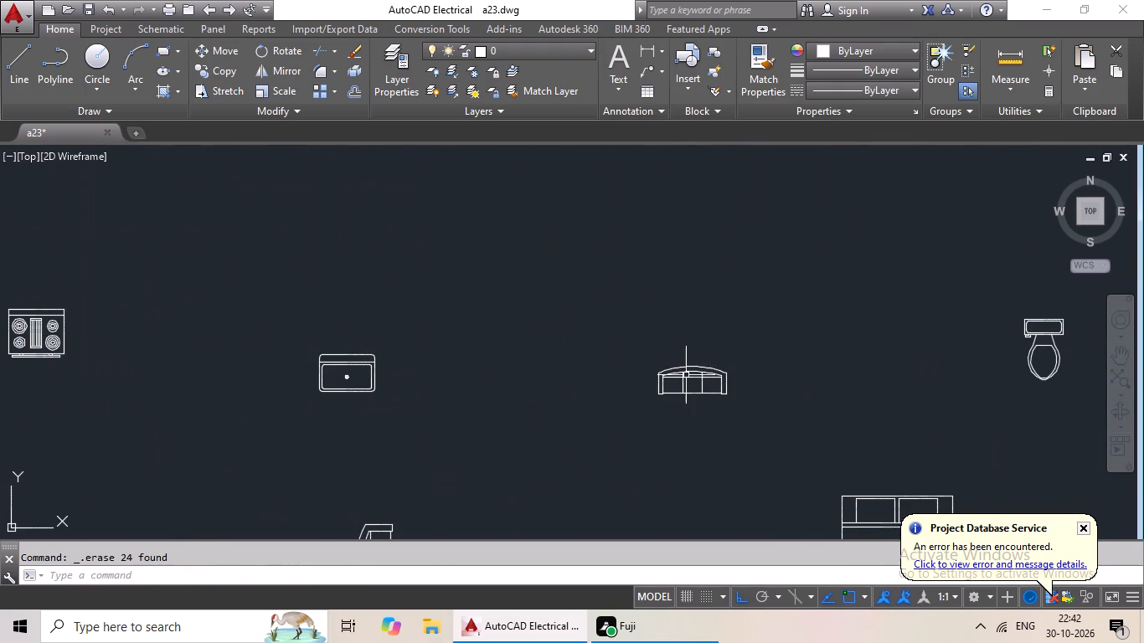
left_click(686, 375)
left_click(686, 375)
left_click(674, 382)
left_click(593, 405)
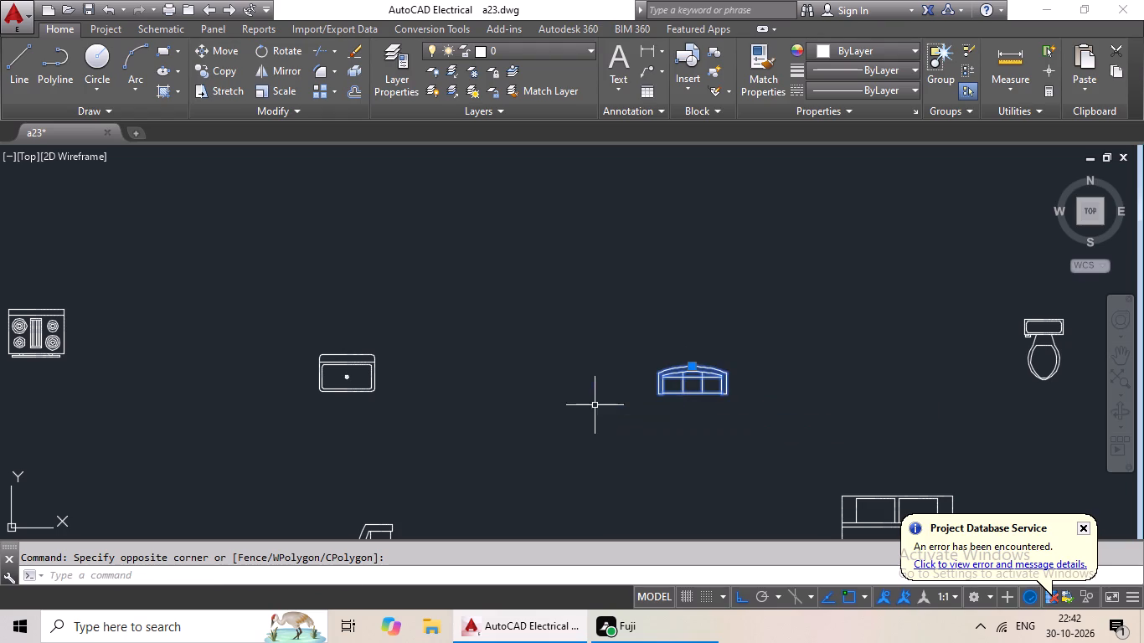
left_click(292, 95)
scroll(653, 368, "up", 4)
middle_click_drag(758, 445, 365, 285)
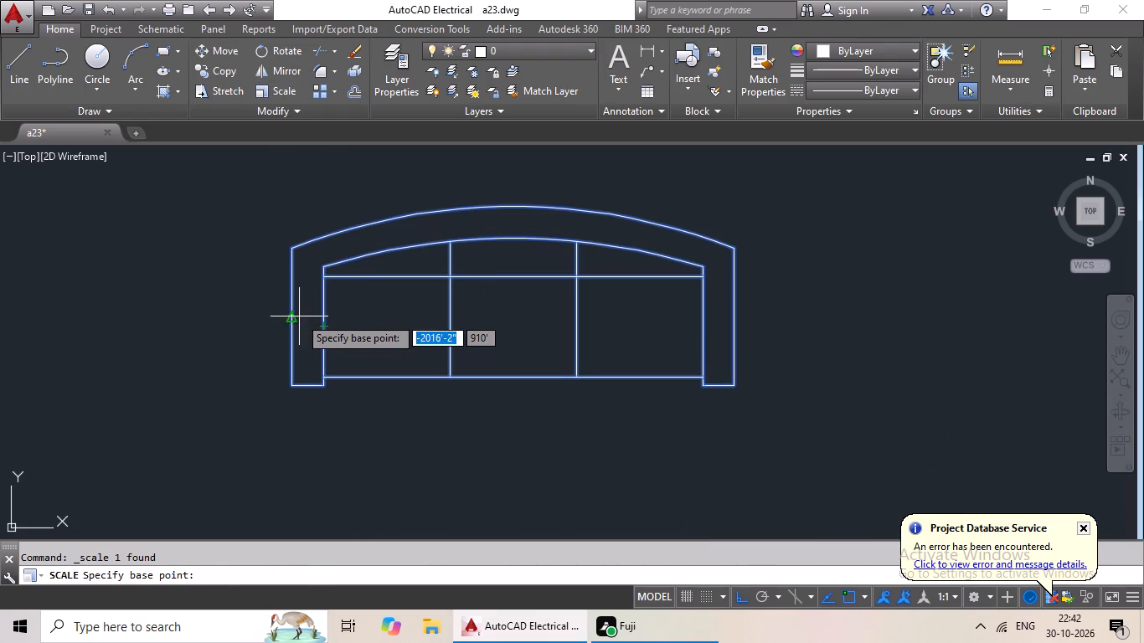
left_click(294, 316)
left_click(284, 579)
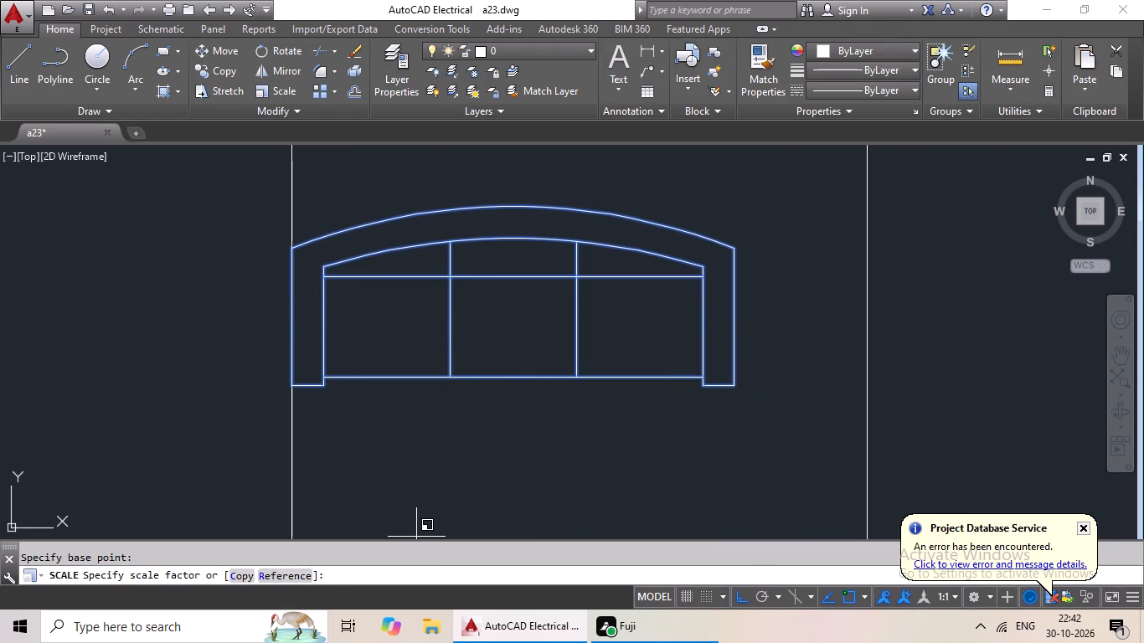
left_click(291, 320)
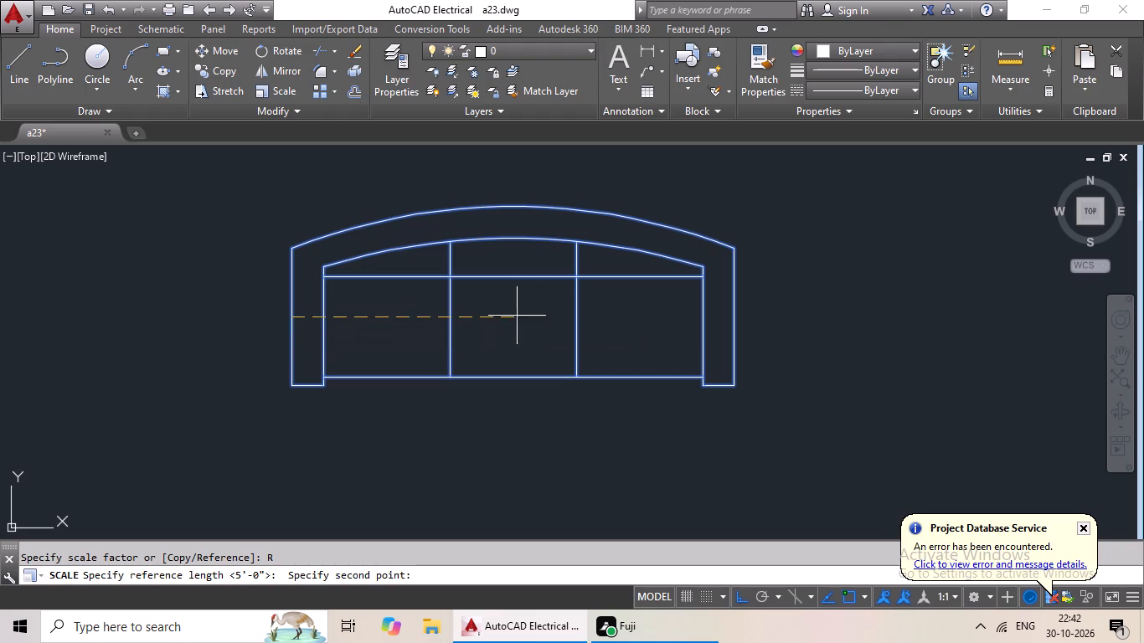
left_click(734, 323)
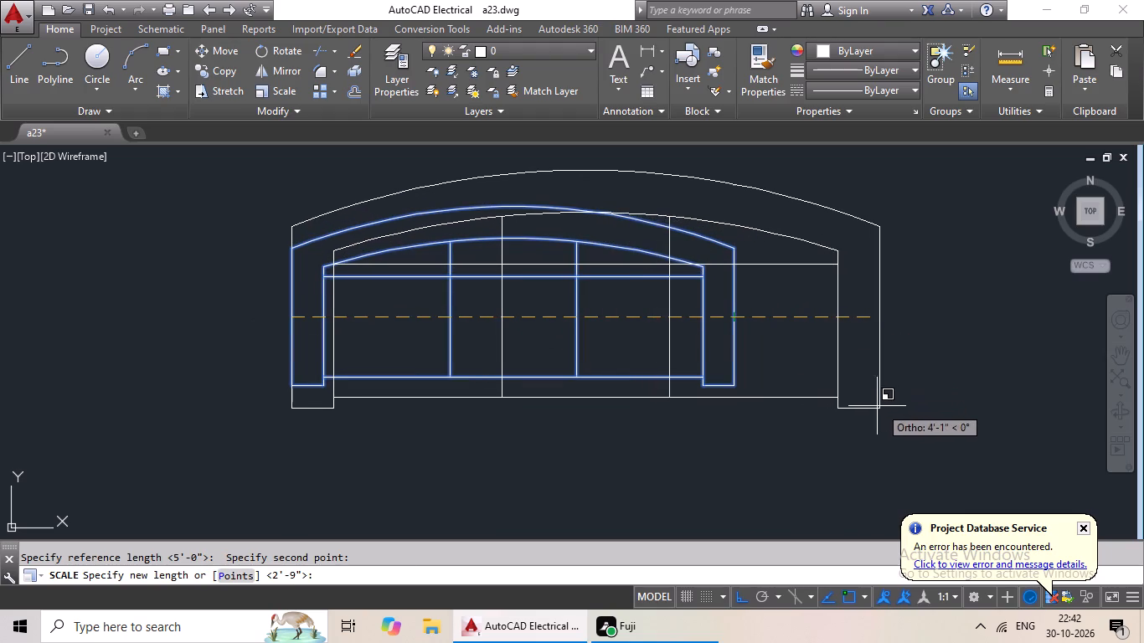
left_click(857, 406)
Copy the desk from outside the plan into the lowest left-hand unit's living area, near the outer wall.
scroll(855, 395, "down", 5)
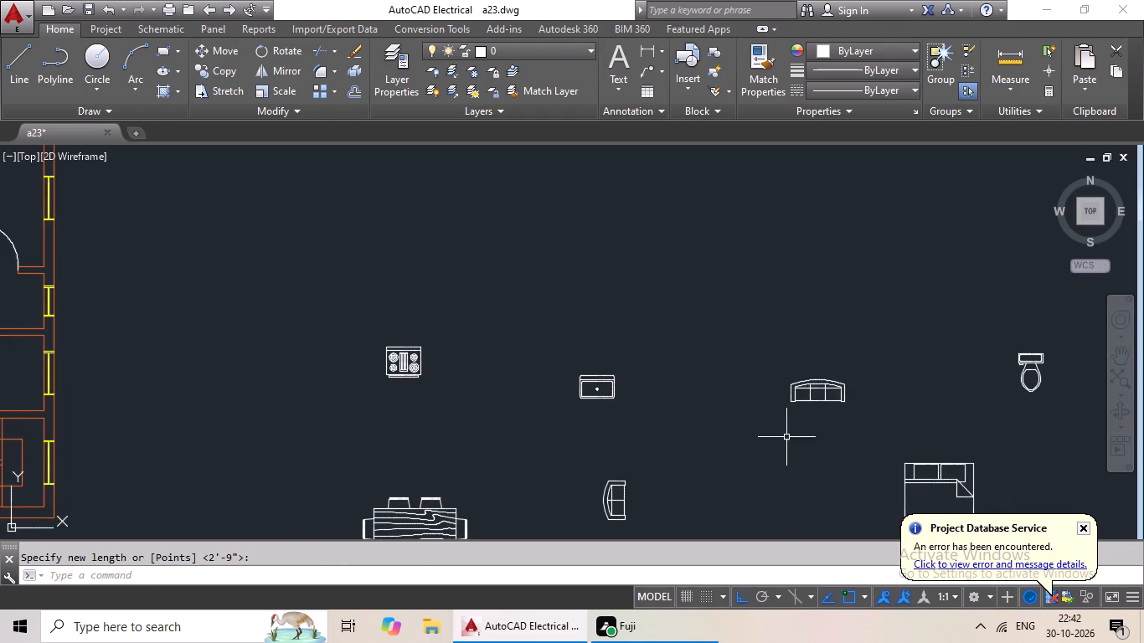
middle_click_drag(786, 436, 715, 329)
scroll(691, 320, "down", 1)
middle_click_drag(641, 377, 729, 388)
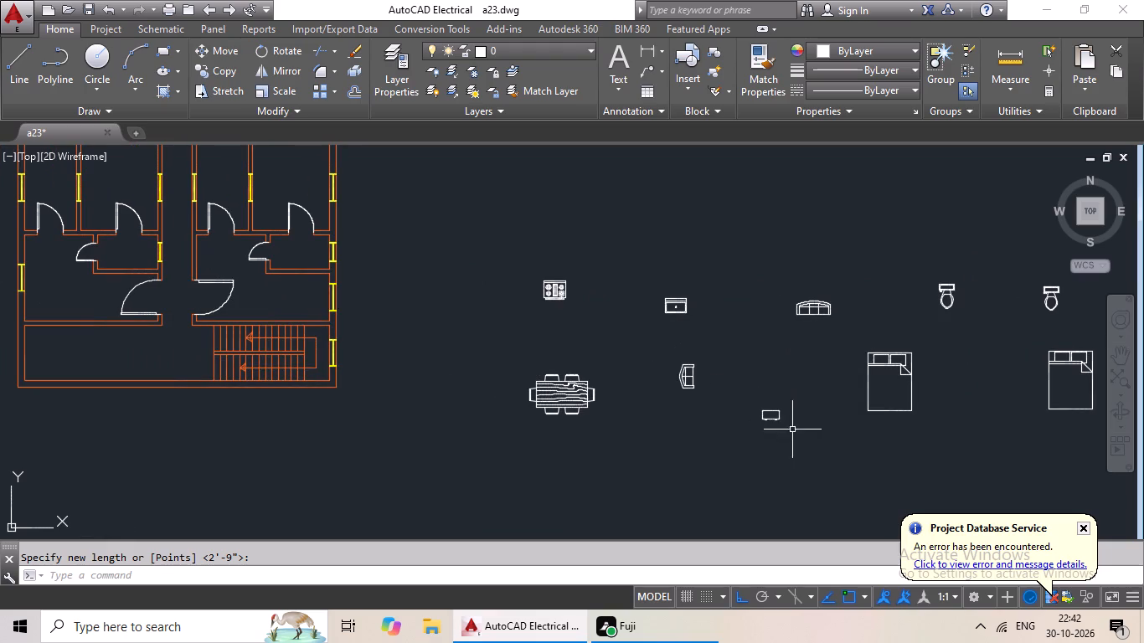
left_click(780, 419)
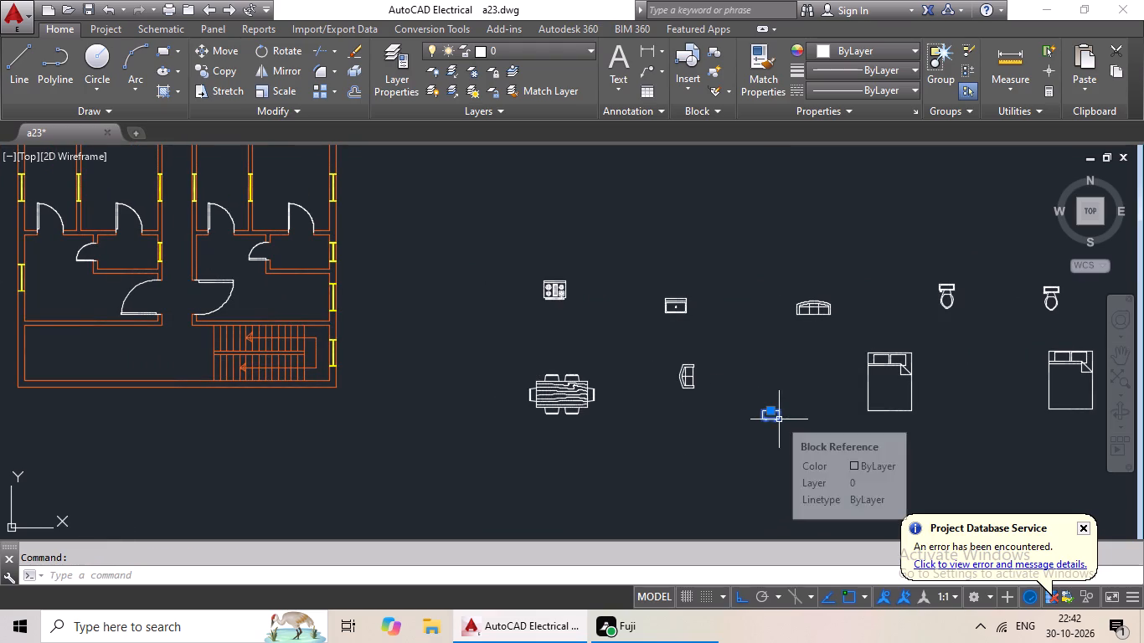
key("ctrl+c")
key("ctrl+v")
scroll(483, 424, "down", 1, "ctrl")
middle_click_drag(483, 424, 700, 453)
scroll(425, 379, "up", 2)
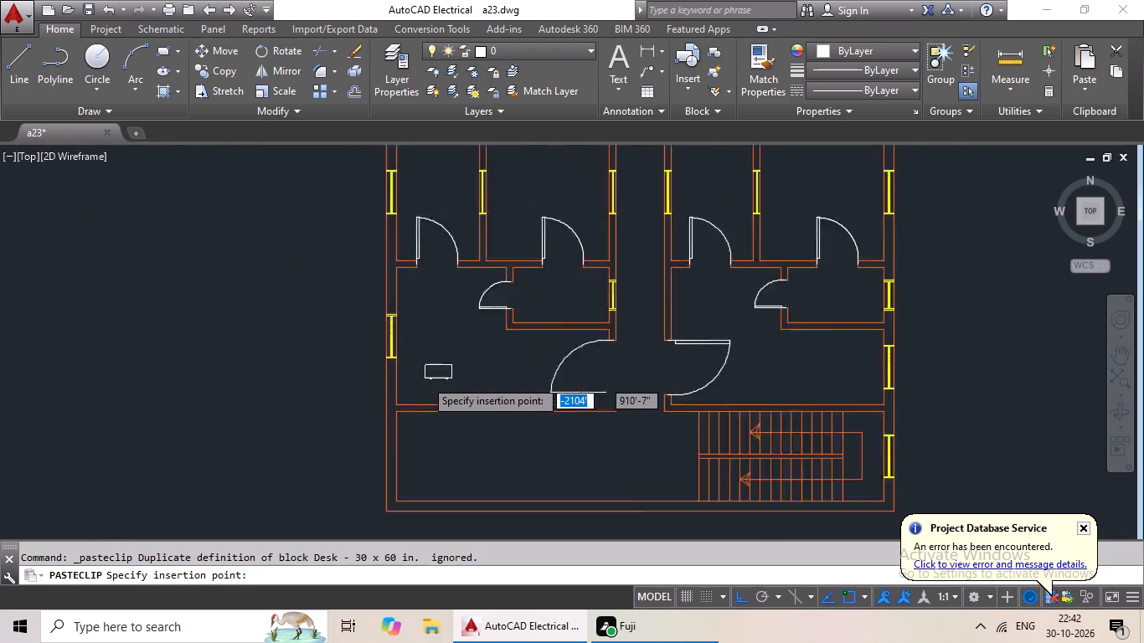
scroll(425, 379, "up", 3)
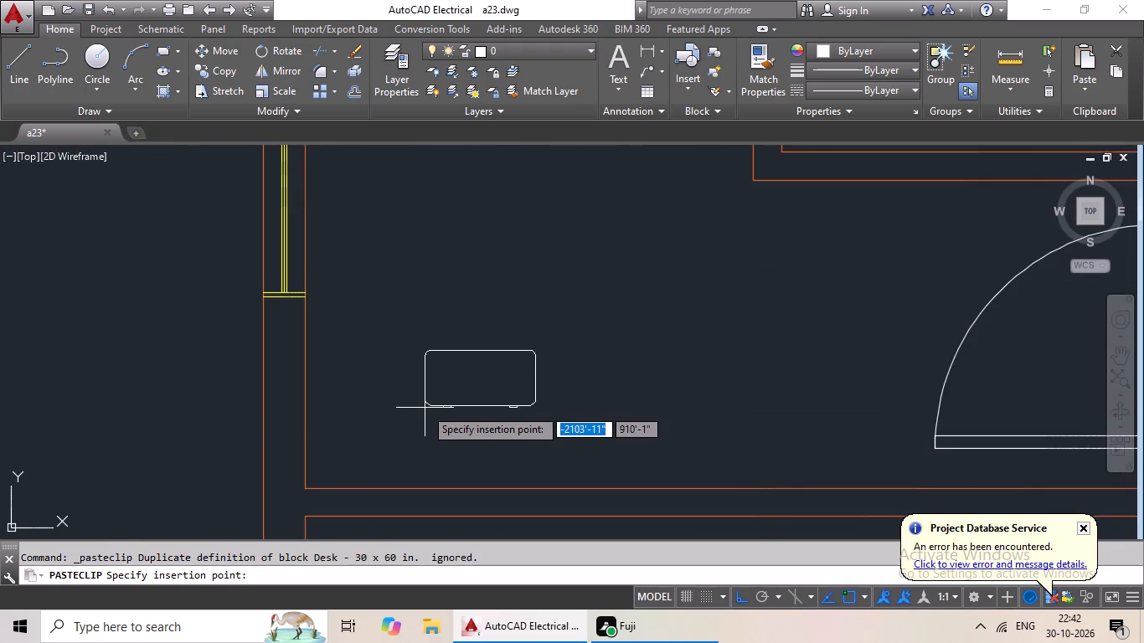
left_click(456, 417)
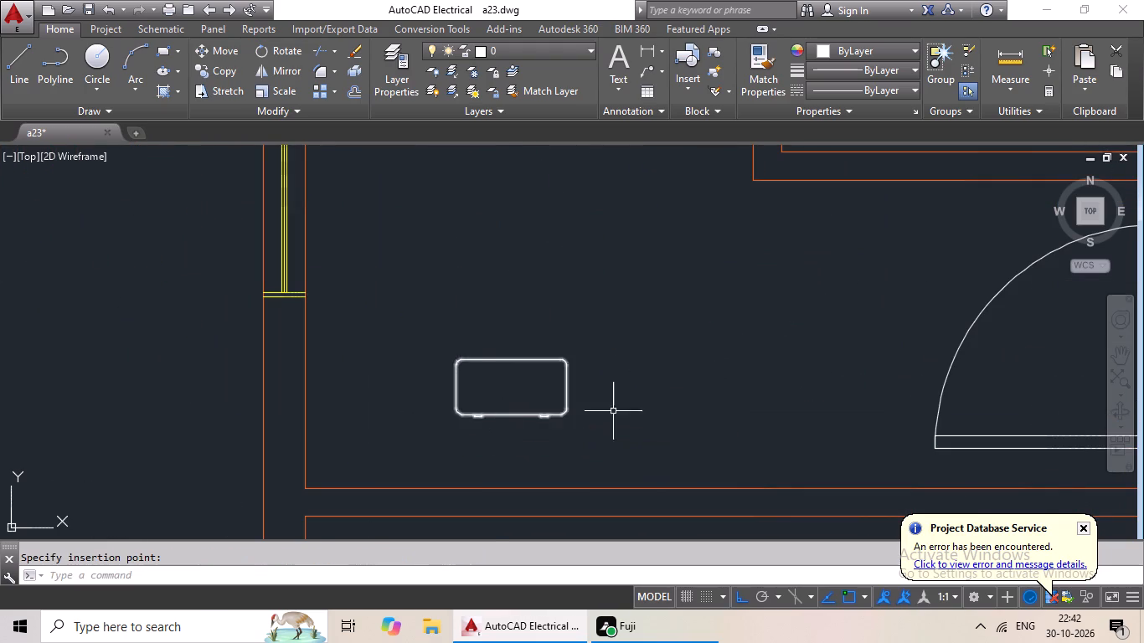
Copy the enlarged three-seat sofa from outside the plan into the lowest left-hand unit's living area, just above the desk.
scroll(616, 411, "down", 2)
middle_click_drag(663, 429, 179, 304)
scroll(697, 424, "down", 1)
scroll(826, 422, "down", 1)
middle_click_drag(794, 421, 490, 386)
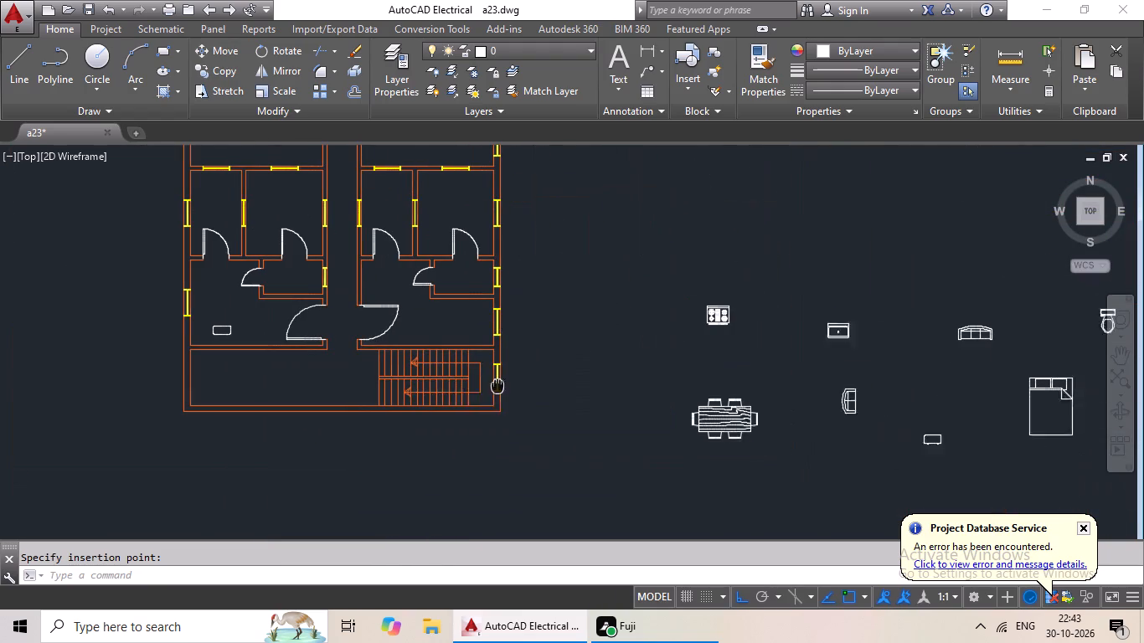
middle_click_drag(490, 386, 482, 386)
left_click(931, 336)
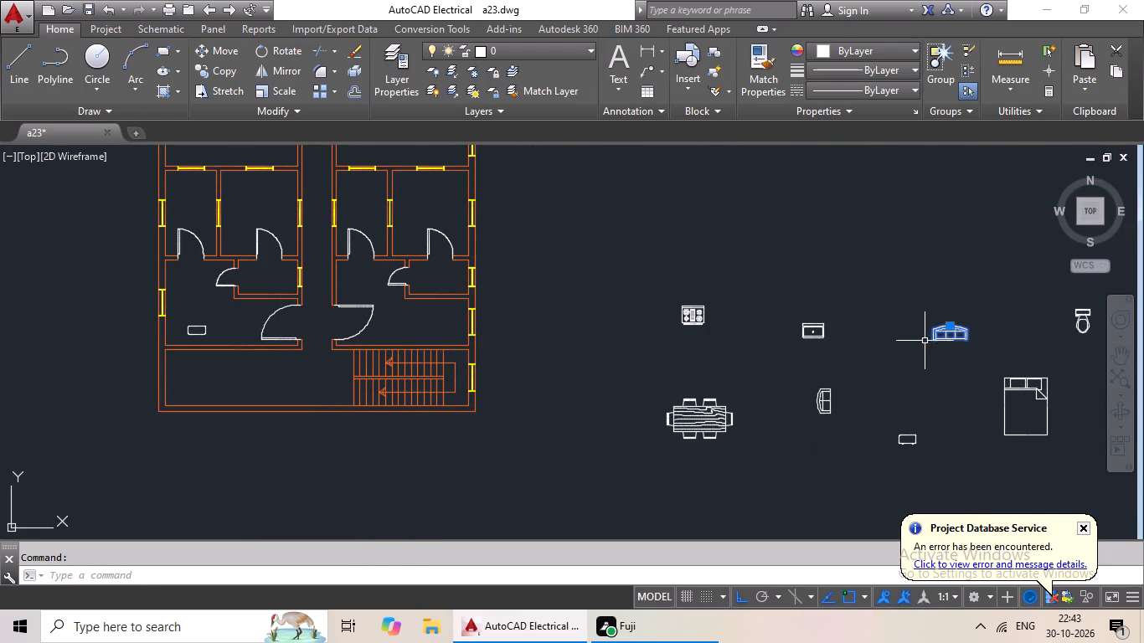
key("ctrl+c")
key("ctrl+v")
scroll(176, 332, "up", 4)
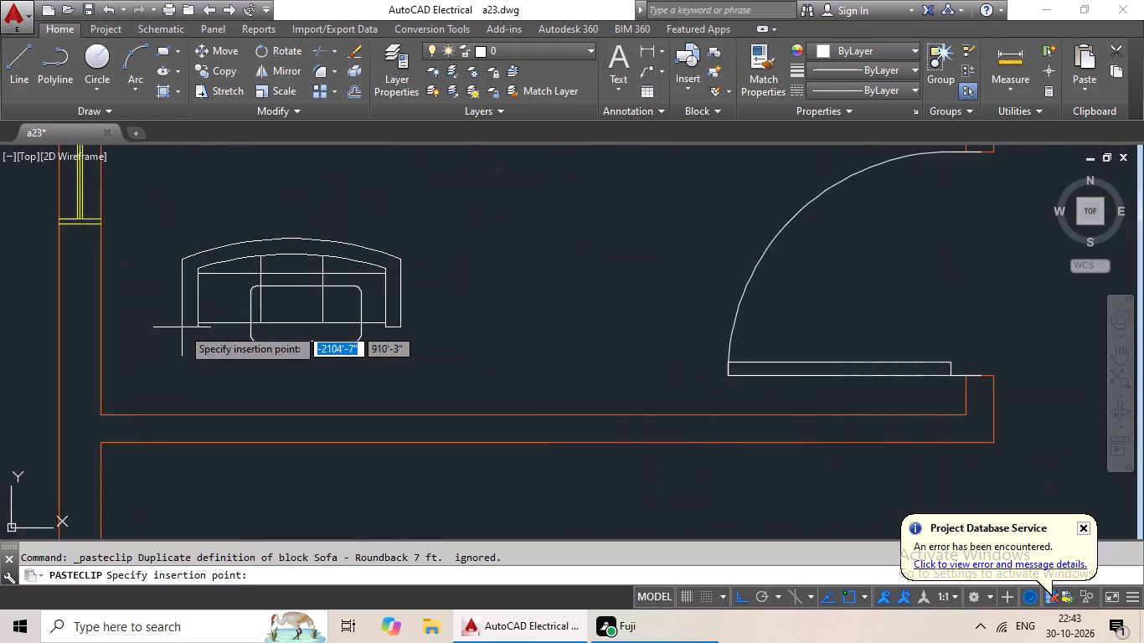
scroll(196, 319, "up", 3)
scroll(229, 280, "down", 3)
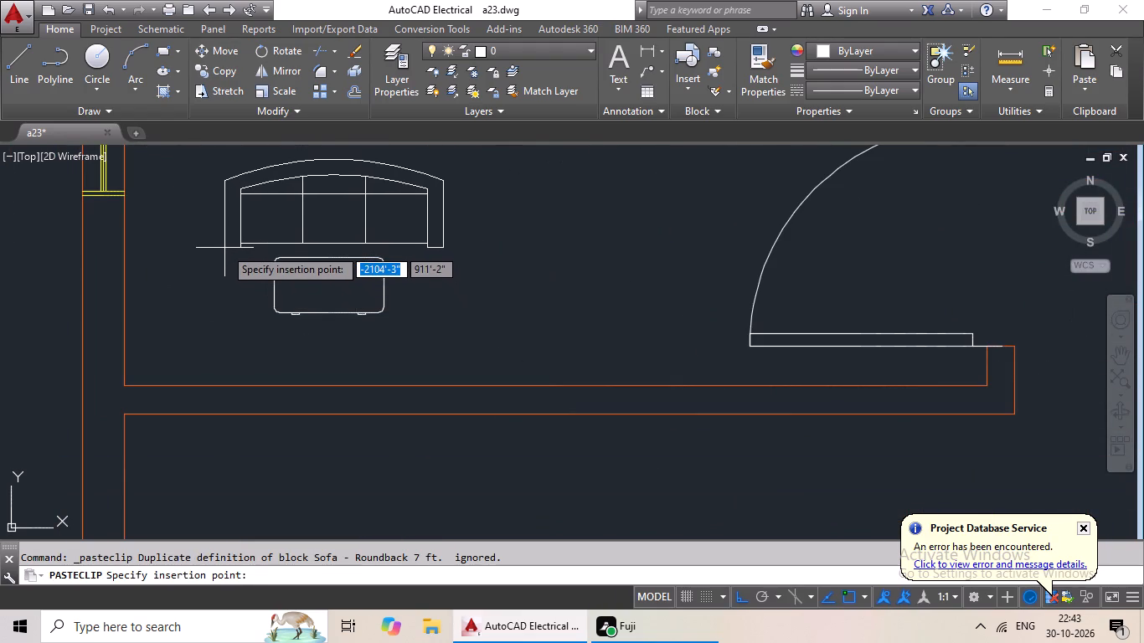
left_click(225, 250)
Copy the two-seat loveseat from outside the plan to the outer-wall side of the desk in the lowest left-hand unit.
scroll(455, 256, "down", 3)
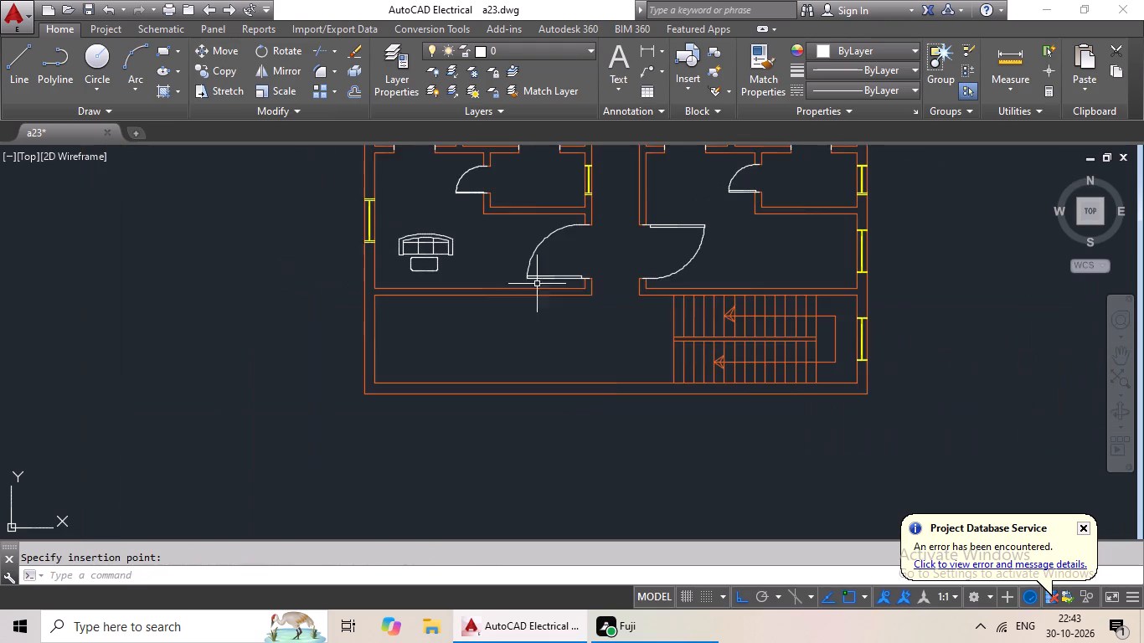
middle_click_drag(579, 291, 16, 236)
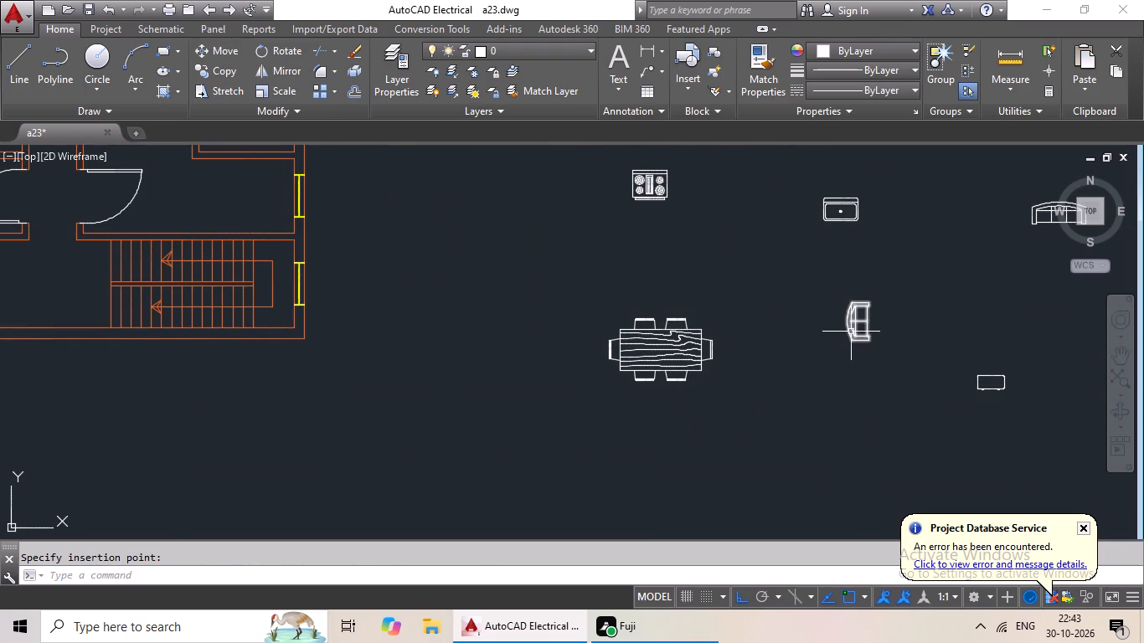
left_click(851, 331)
key("ctrl+c")
key("ctrl+v")
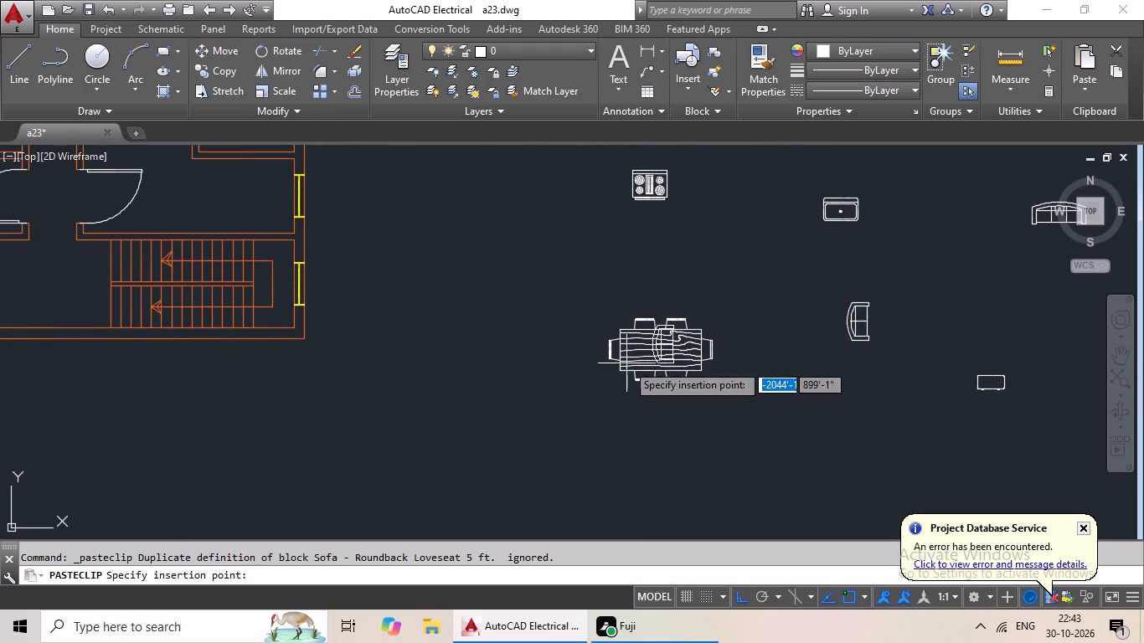
scroll(602, 368, "down", 2, "ctrl")
middle_click_drag(473, 377, 632, 425)
middle_click(729, 463)
scroll(441, 370, "up", 4)
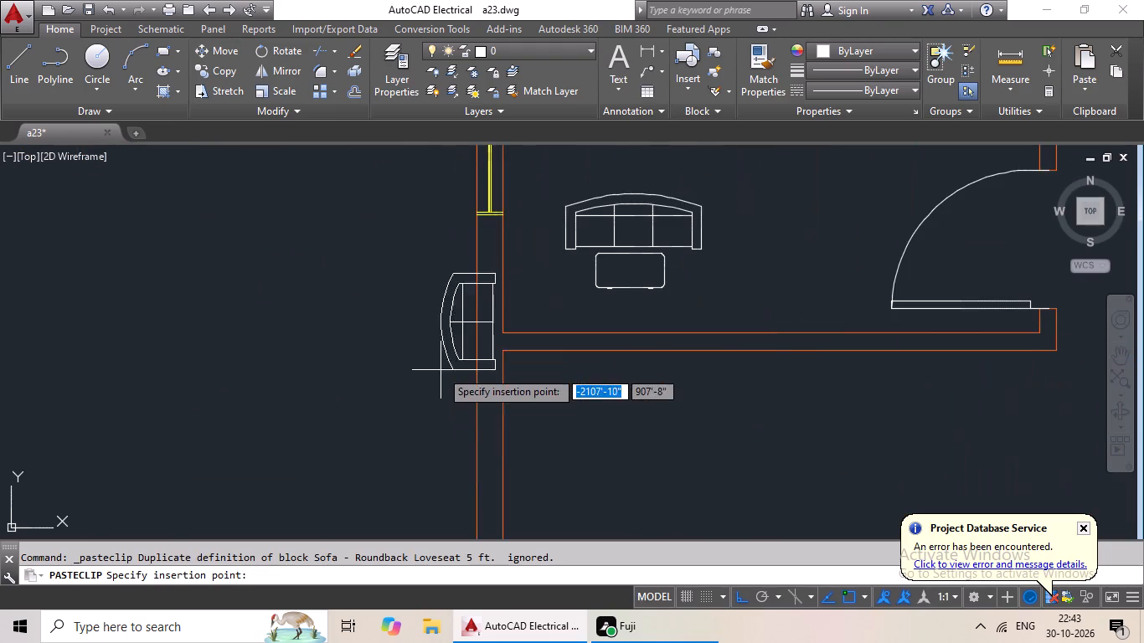
scroll(531, 334, "up", 2)
scroll(511, 317, "down", 1)
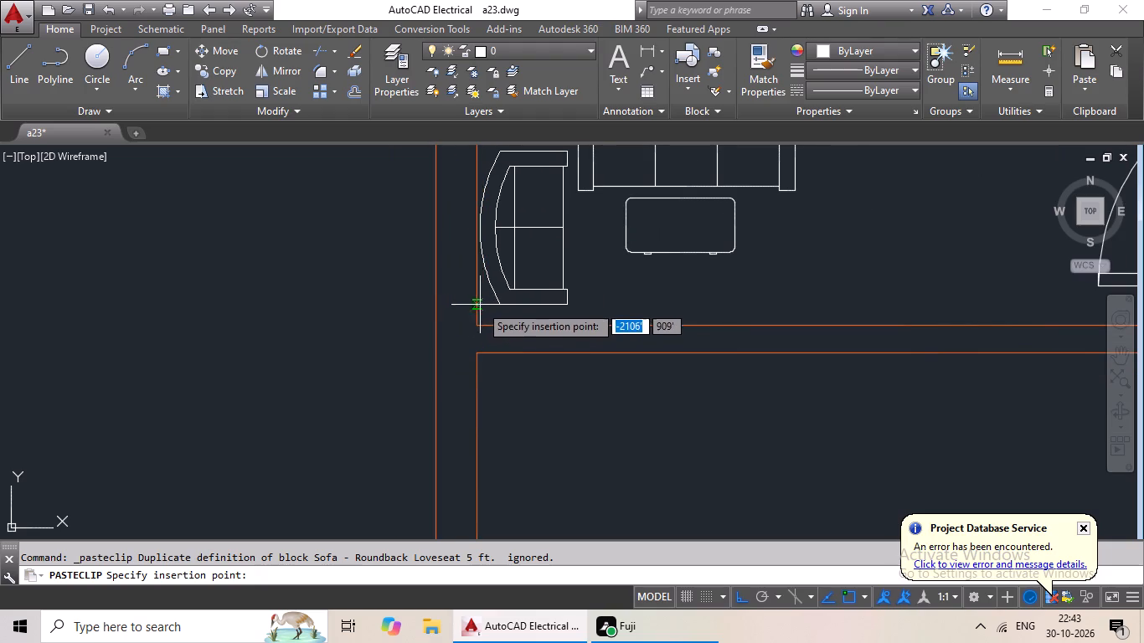
left_click(486, 303)
Rotate the two-seat loveseat outside the plan by 180° about its upper front corner.
scroll(619, 315, "down", 1)
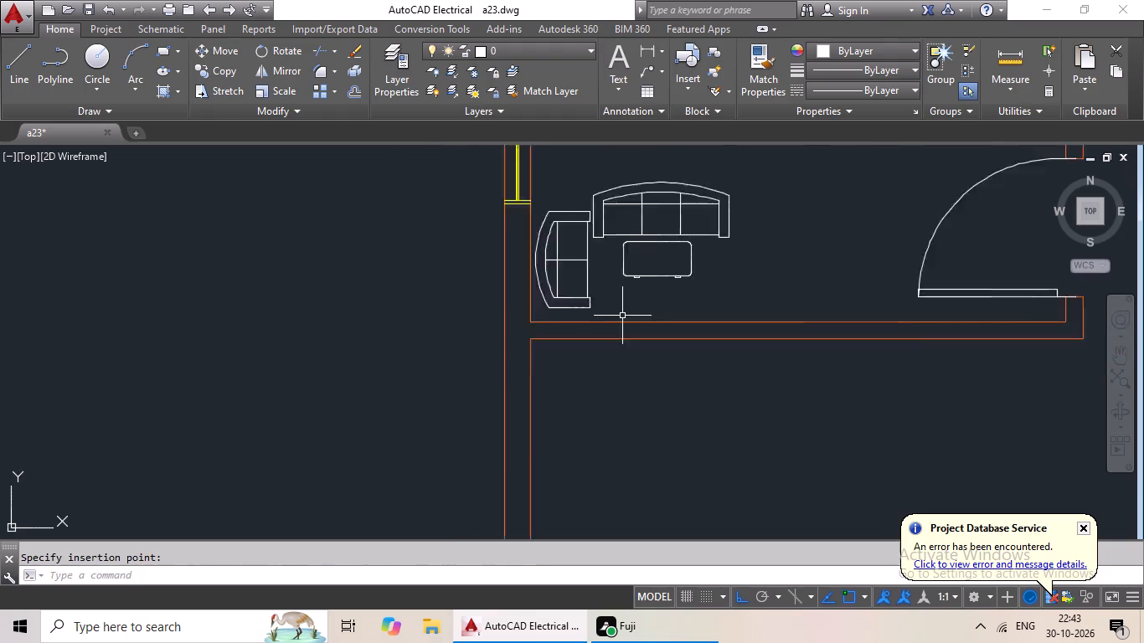
scroll(622, 316, "down", 1)
middle_click_drag(729, 359, 556, 363)
middle_click_drag(660, 406, 344, 406)
scroll(439, 389, "down", 1)
middle_click_drag(576, 435, 377, 413)
middle_click_drag(781, 445, 363, 436)
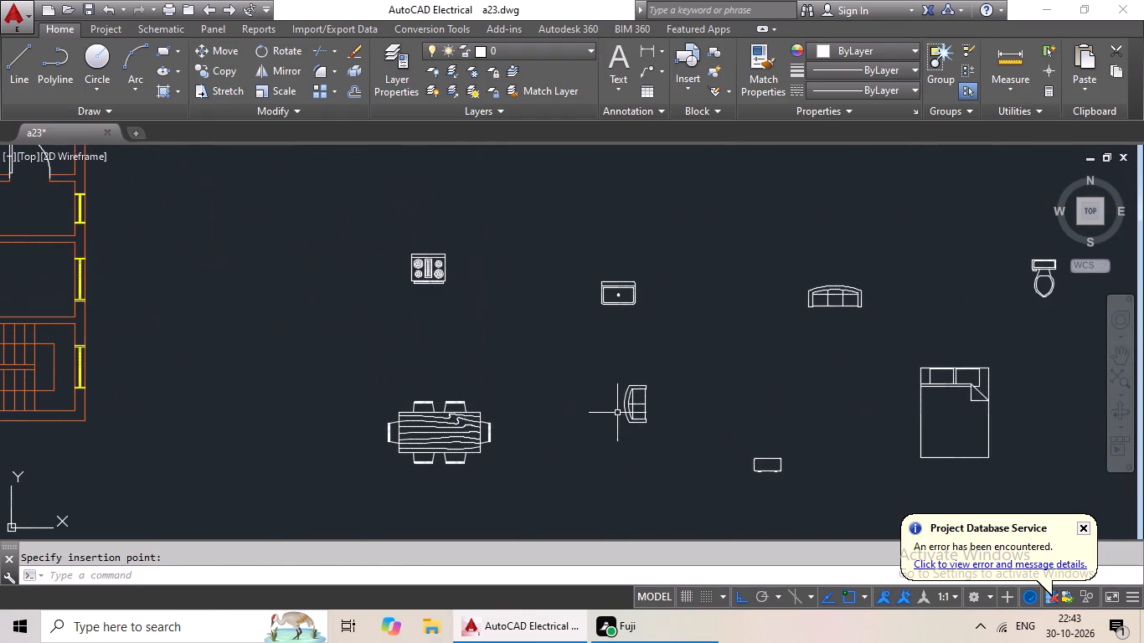
left_click(629, 396)
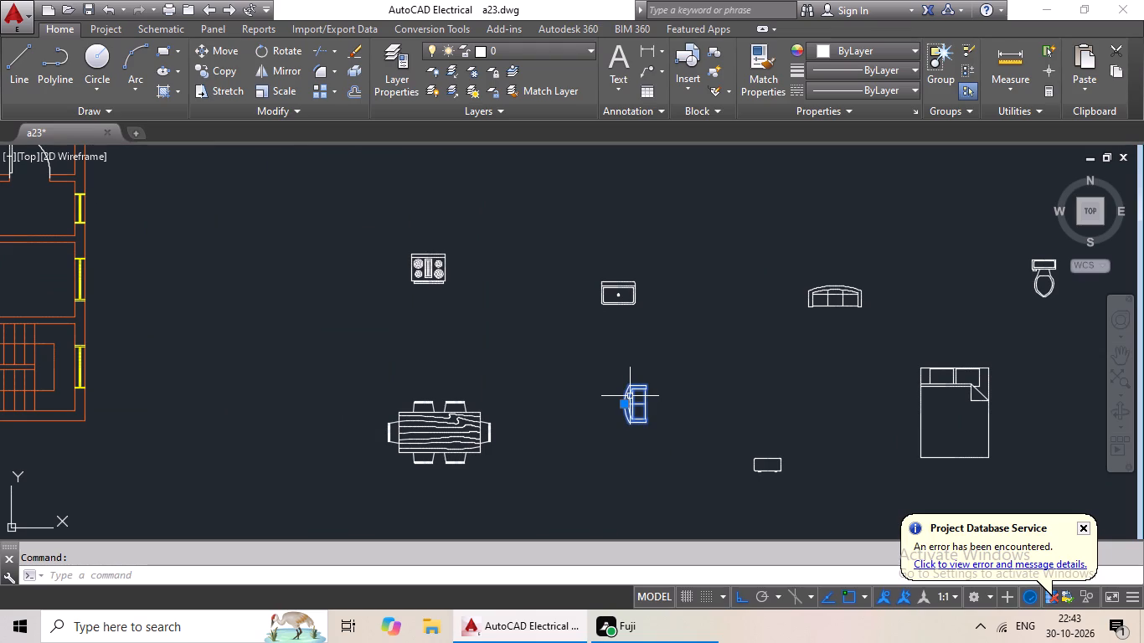
left_click(271, 55)
scroll(698, 417, "up", 2)
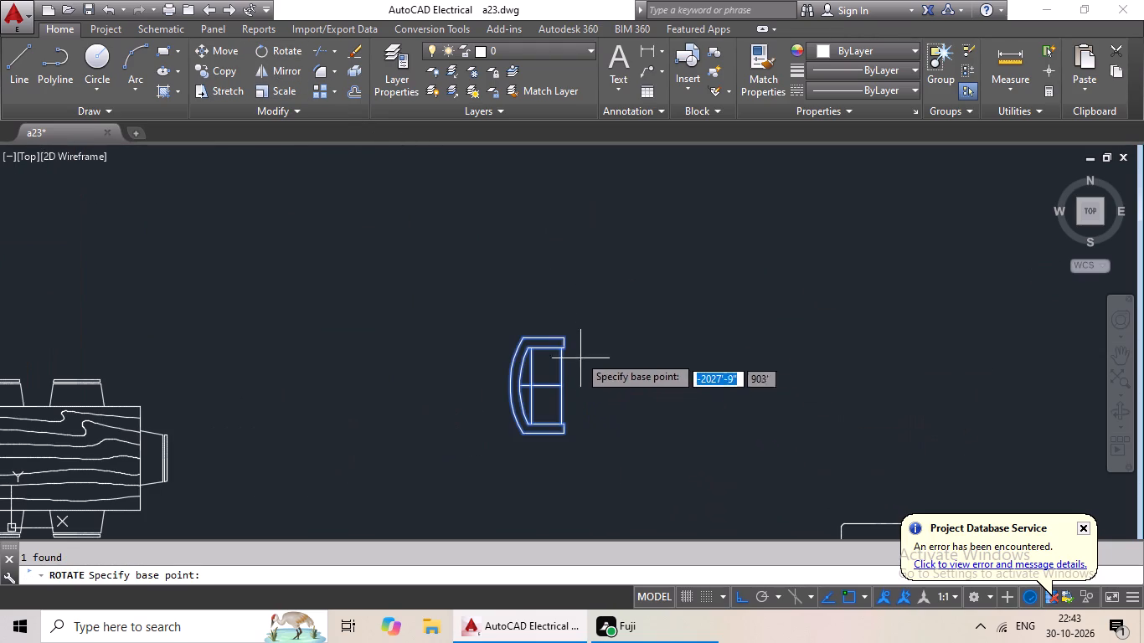
left_click(565, 337)
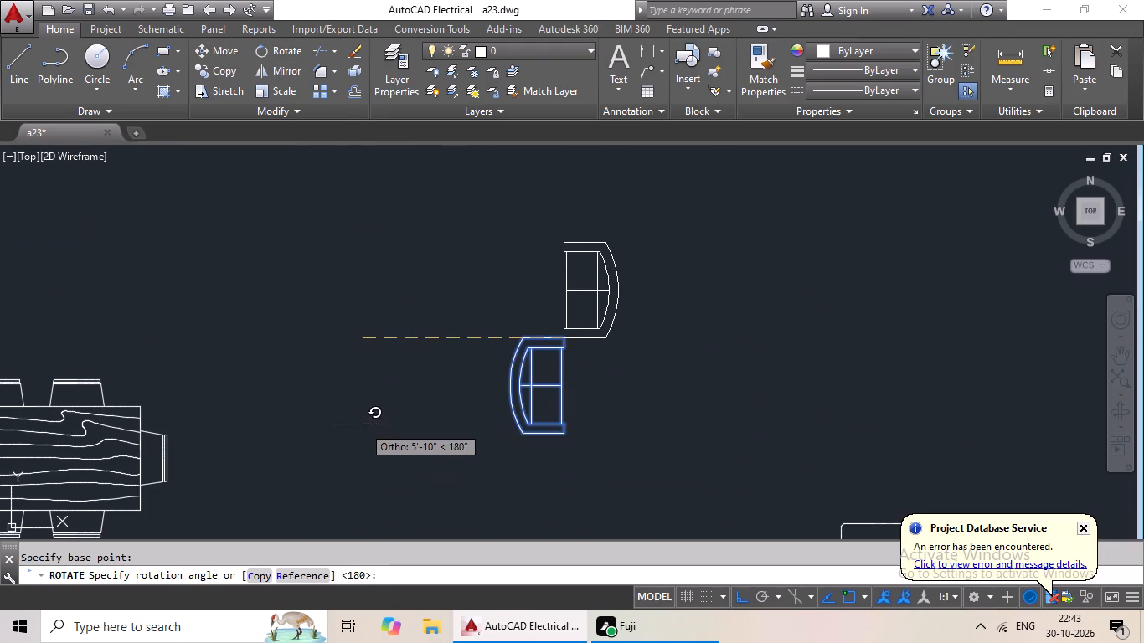
left_click(363, 424)
Copy the rotated loveseat into the lowest left-hand unit's living area, on the door side of the desk, facing the other loveseat.
left_click(586, 291)
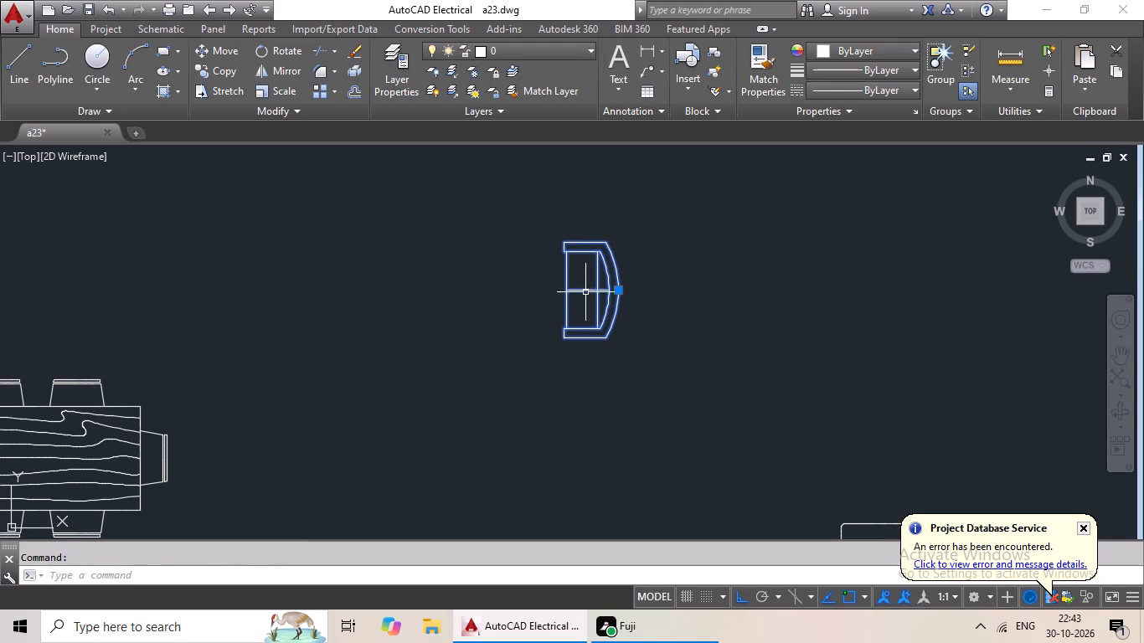
key("ctrl+c")
key("ctrl+v")
scroll(587, 299, "down", 2, "ctrl")
middle_click_drag(424, 354, 461, 354)
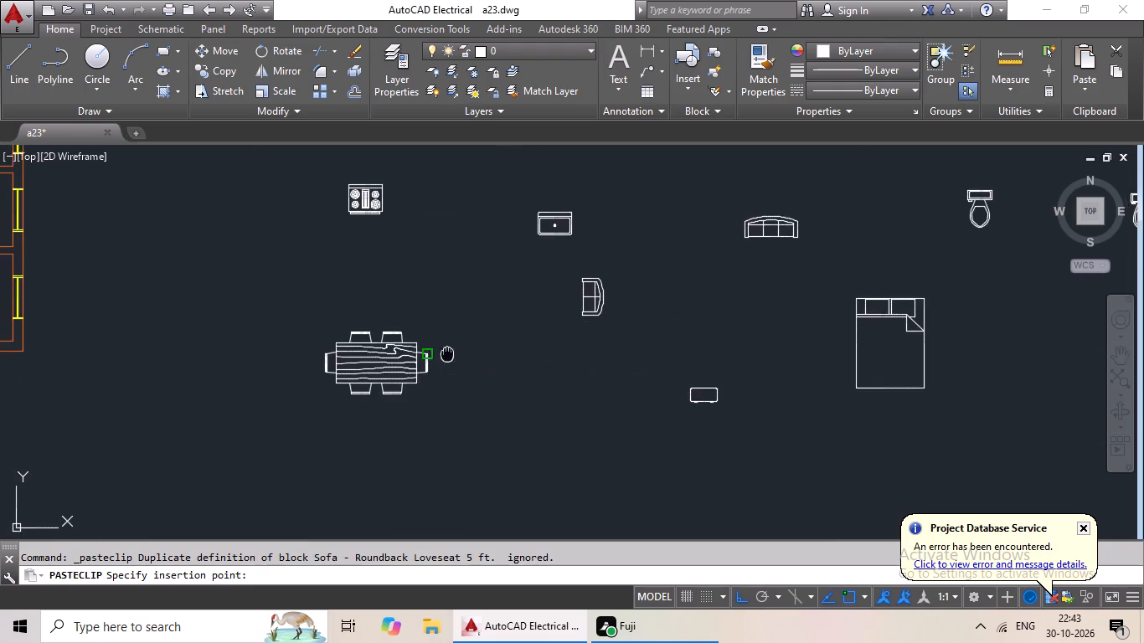
middle_click_drag(461, 354, 761, 343)
scroll(559, 395, "down", 1)
middle_click_drag(533, 395, 816, 424)
scroll(457, 316, "up", 4)
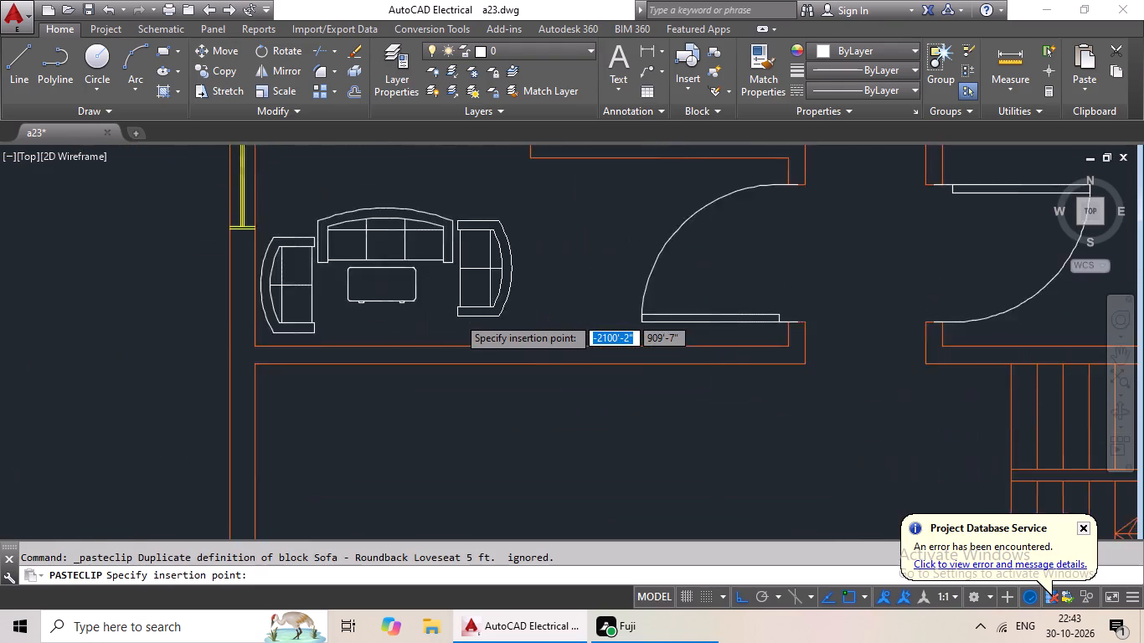
left_click(456, 339)
scroll(525, 327, "down", 3)
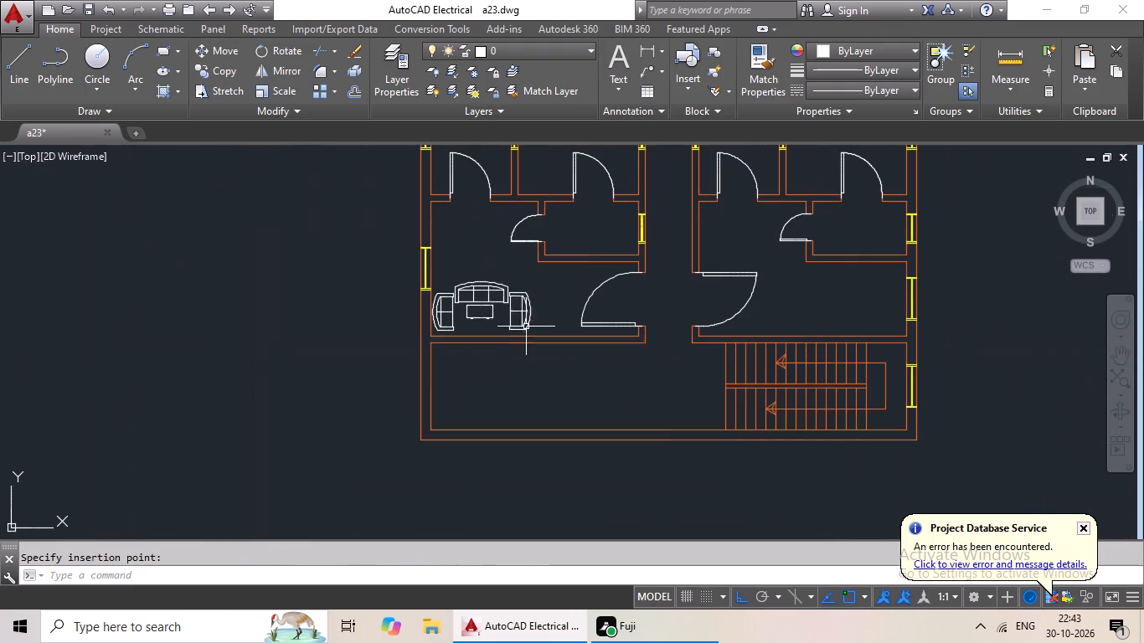
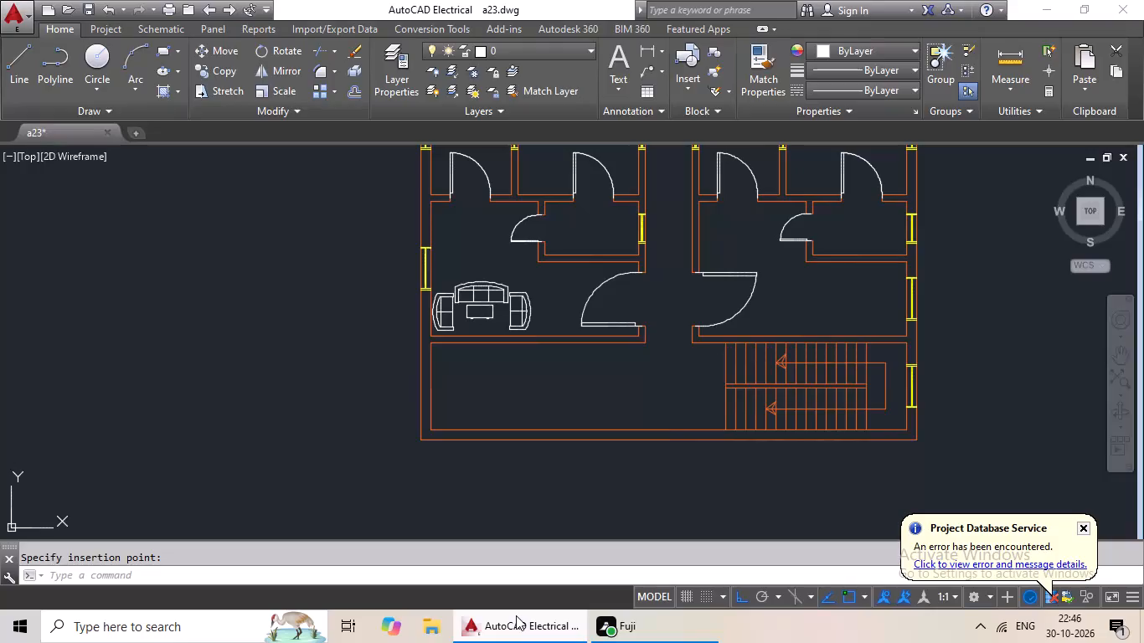
Copy the sofa, two loveseats and desk from the lowest left-hand unit into the living area of the left-hand unit directly above.
scroll(555, 496, "down", 1)
scroll(570, 428, "down", 1)
middle_click_drag(564, 428, 408, 428)
scroll(379, 397, "up", 2)
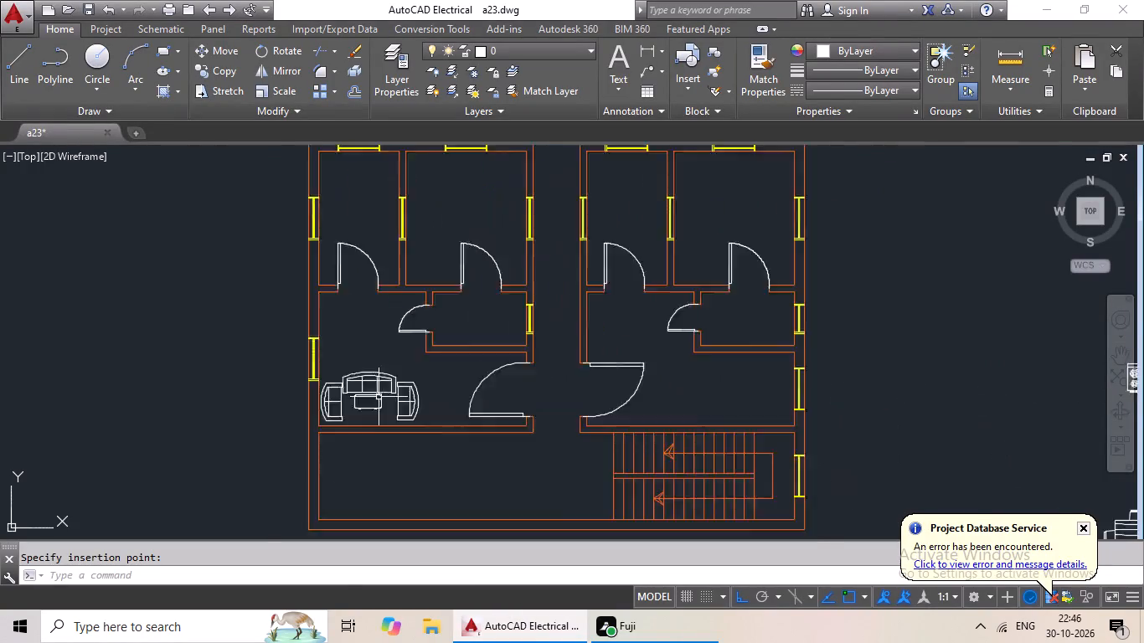
scroll(379, 397, "up", 2)
left_click_drag(460, 344, 269, 434)
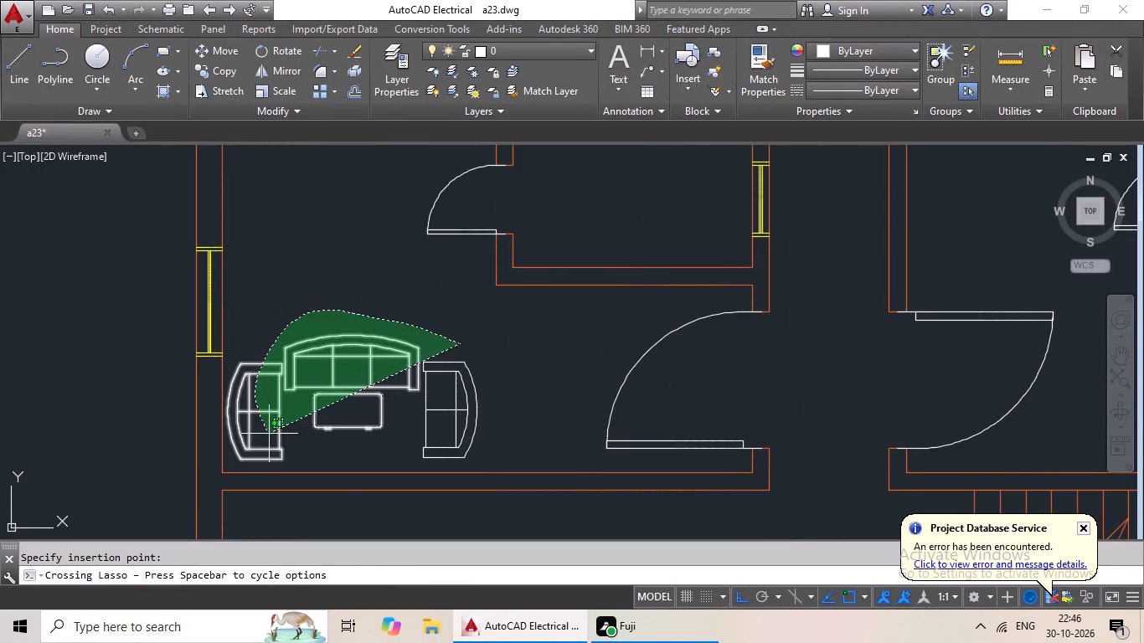
left_click_drag(269, 434, 485, 430)
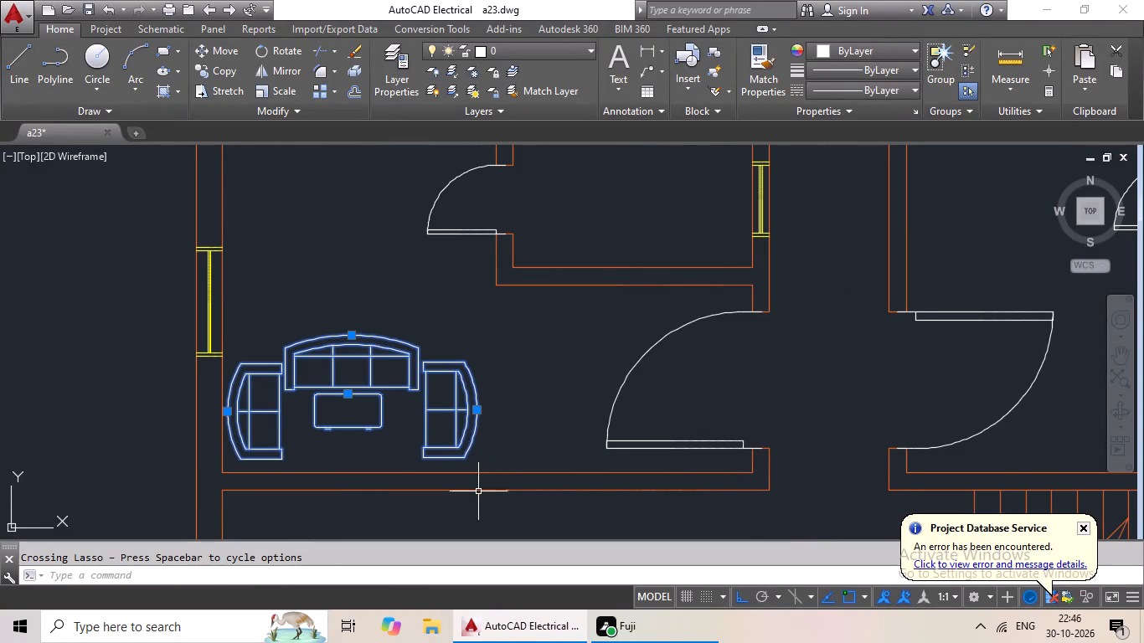
key("ctrl+c")
key("ctrl+v")
scroll(472, 454, "down", 3)
middle_click_drag(462, 420, 440, 475)
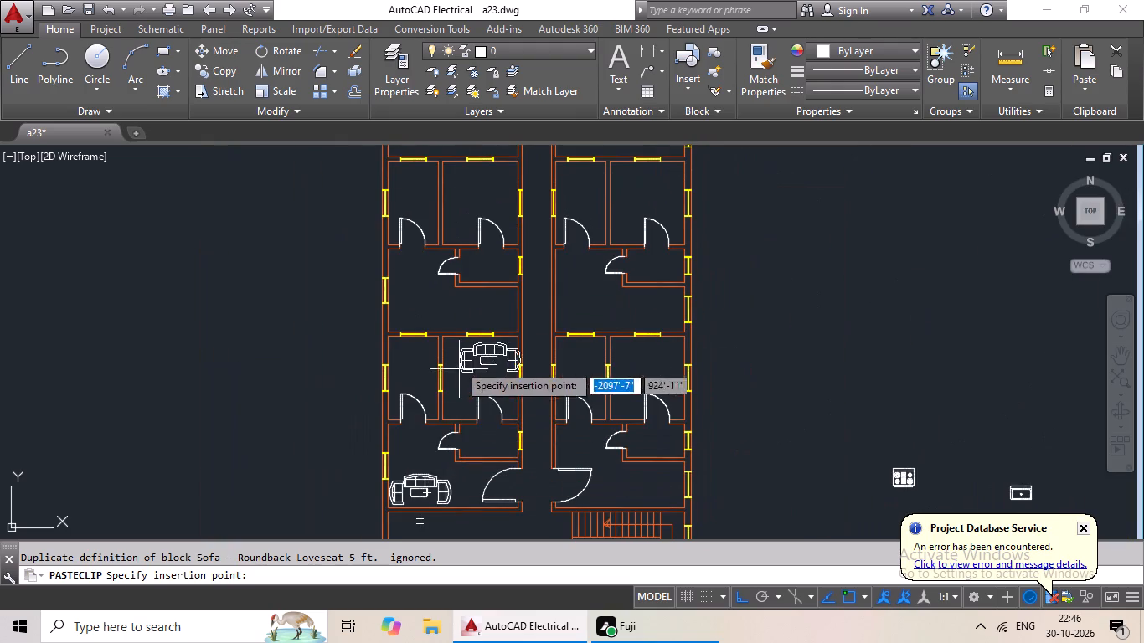
scroll(460, 319, "up", 3)
left_click(420, 321)
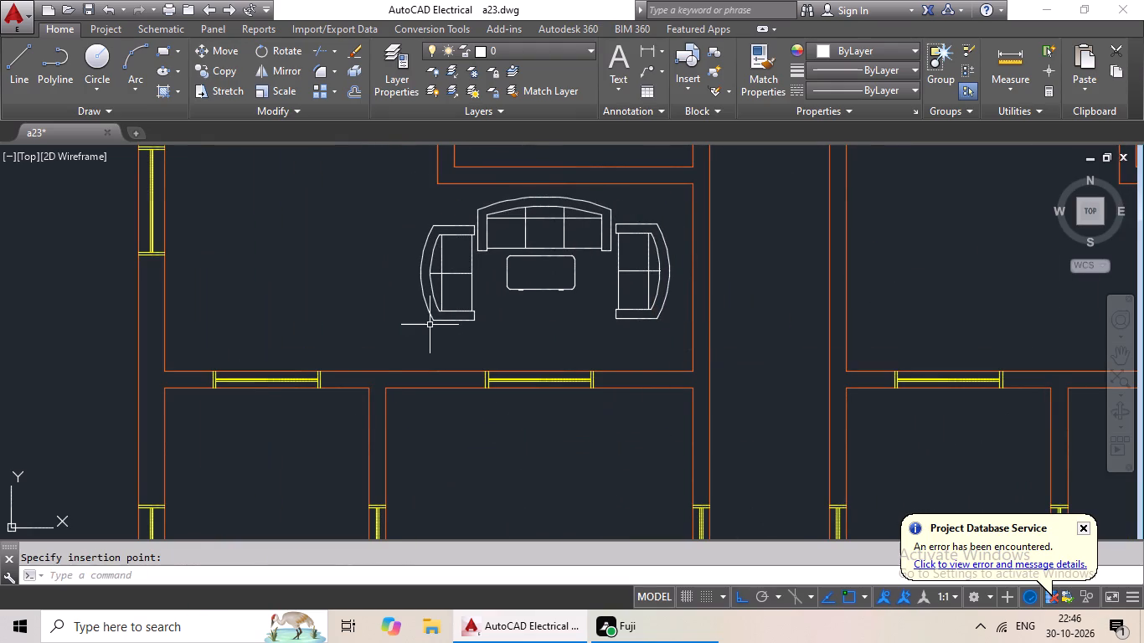
Paste the seating group into the right-hand unit's living area in the second row from the bottom, against the outer wall.
key("ctrl+v")
scroll(456, 331, "down", 3)
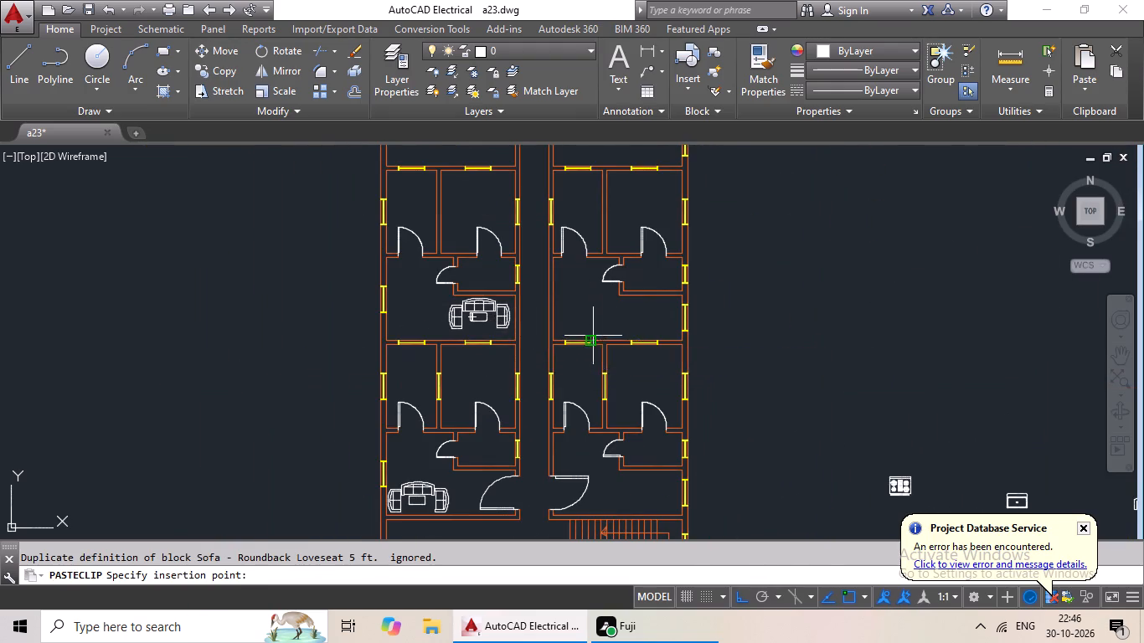
scroll(600, 335, "up", 3)
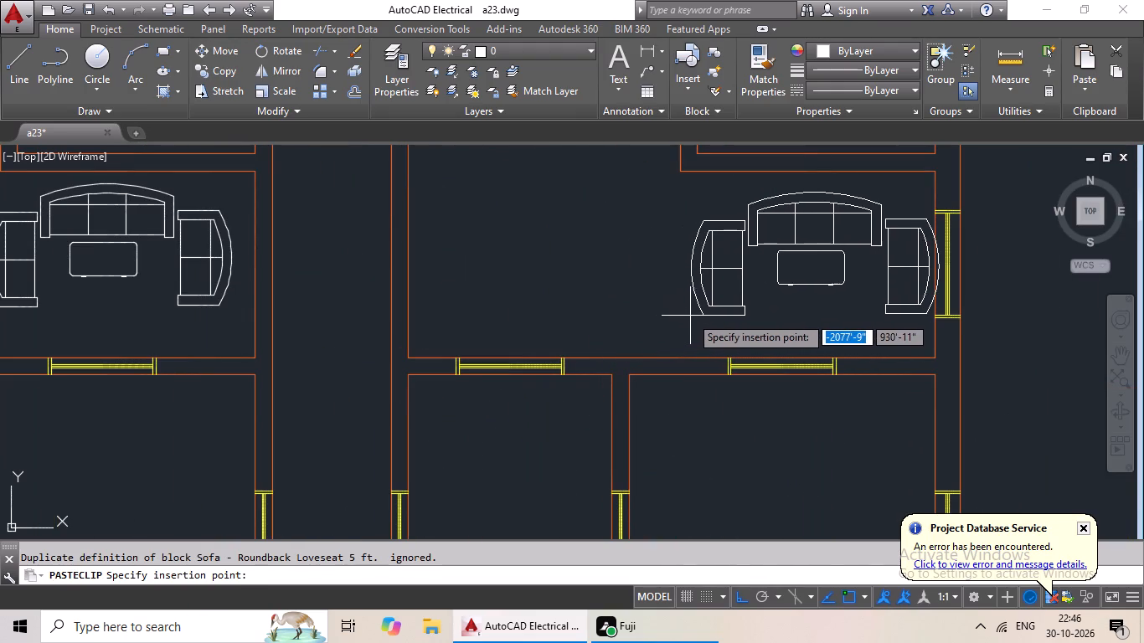
left_click(685, 316)
Paste the seating group into the living areas of both units in the third row from the bottom, right-hand unit first.
key("ctrl+v")
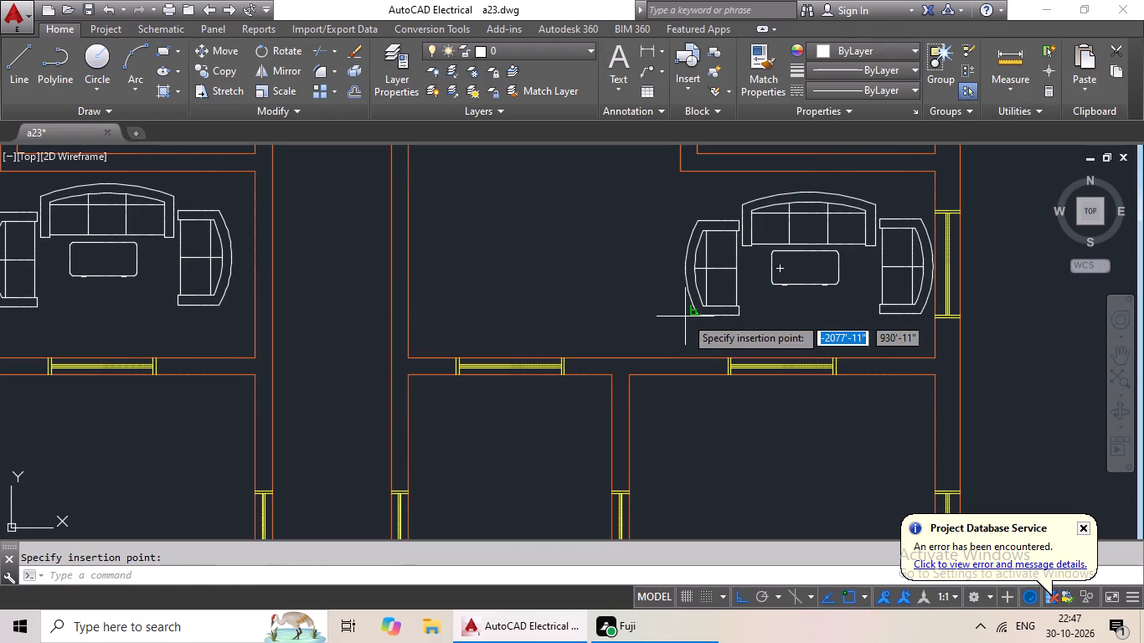
scroll(670, 316, "down", 2)
middle_click_drag(610, 305, 566, 384)
middle_click_drag(577, 342, 552, 409)
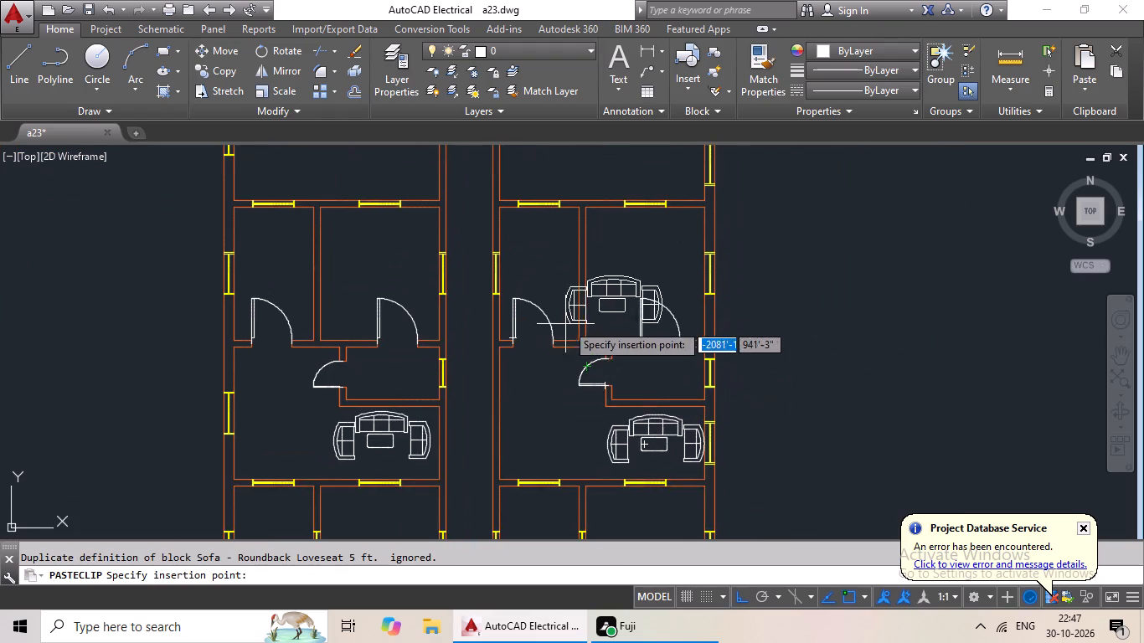
middle_click_drag(569, 315, 545, 407)
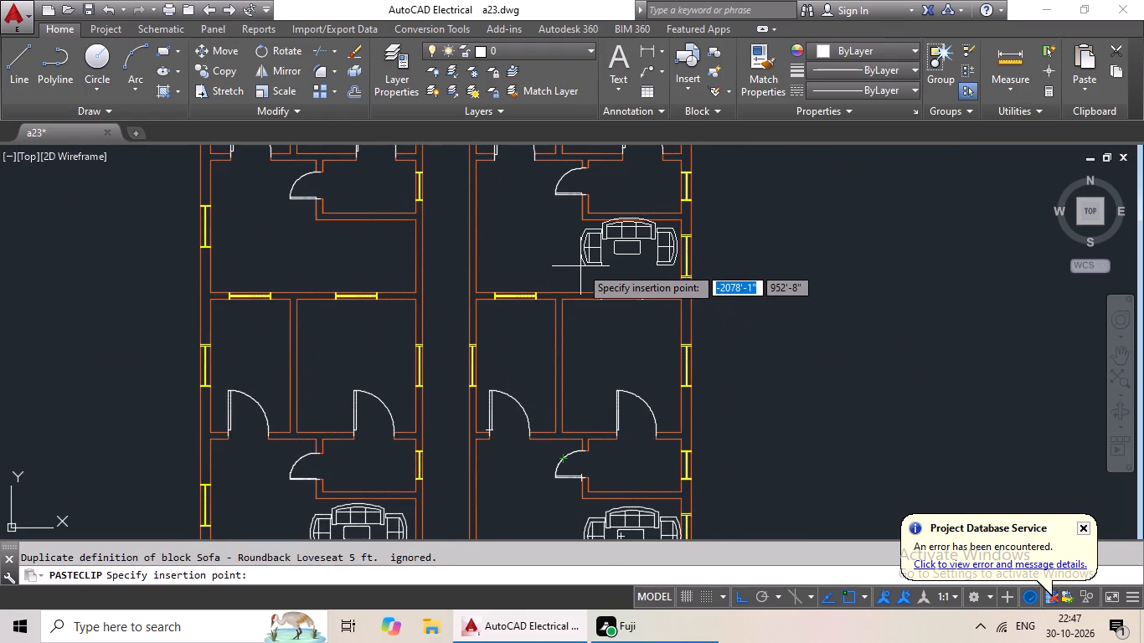
left_click(580, 280)
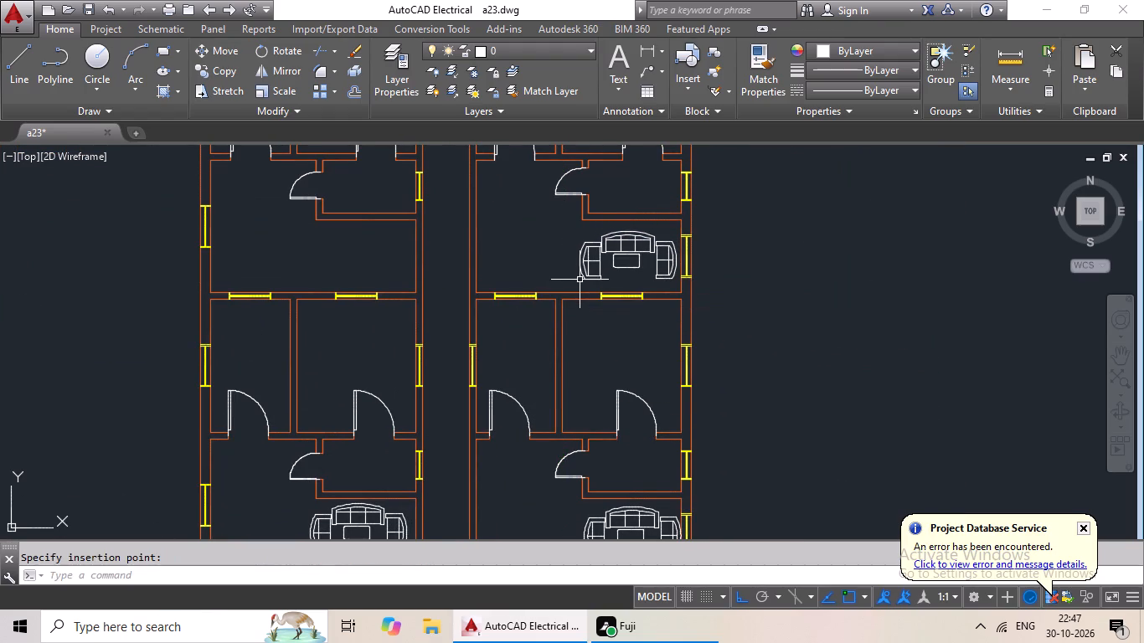
key("ctrl+v")
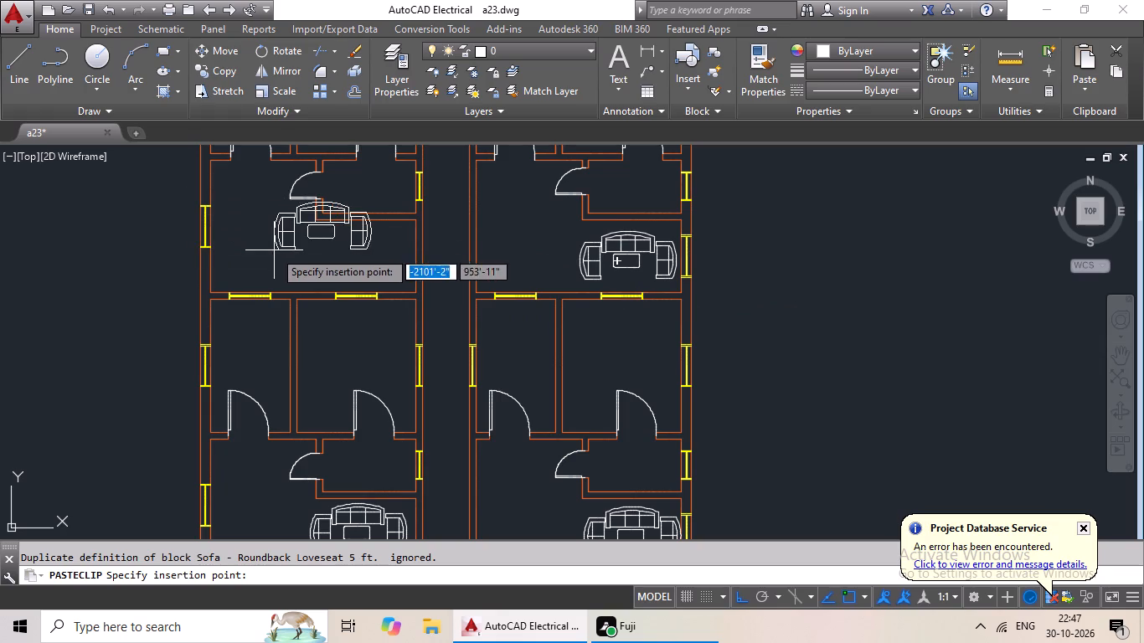
left_click(313, 275)
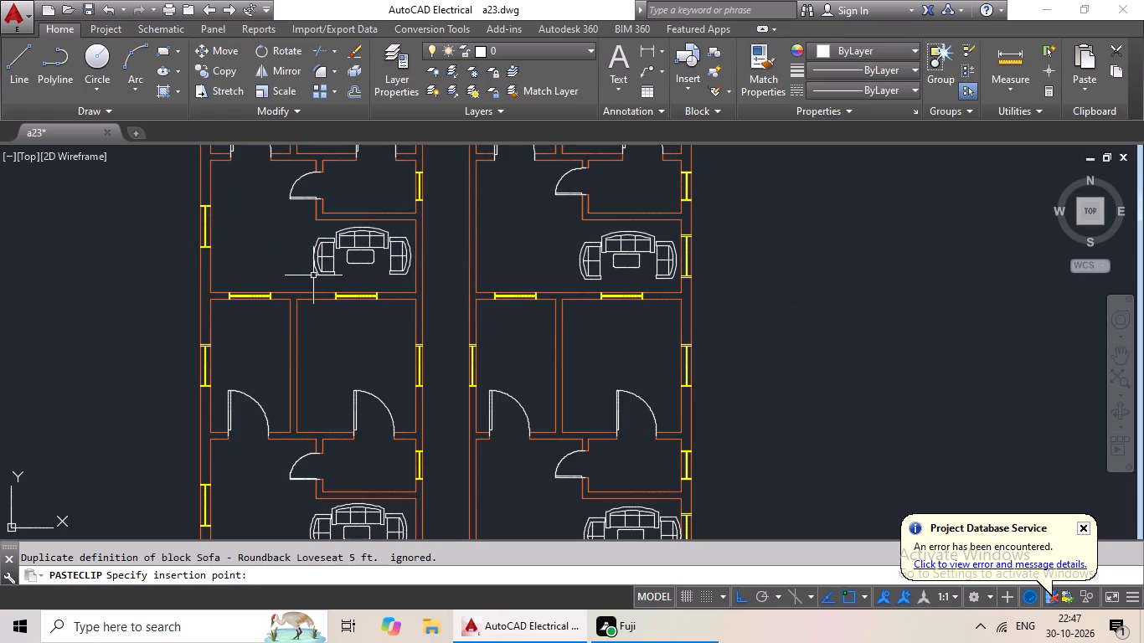
Paste the seating group into the living areas of both top-row units, right-hand unit first.
key("ctrl+v")
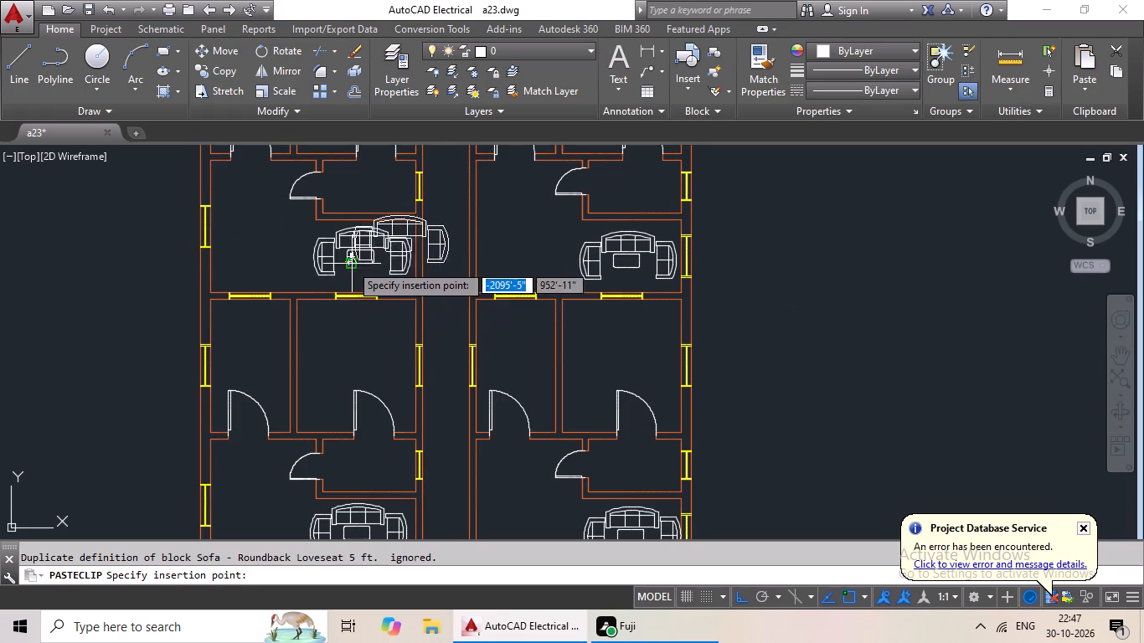
scroll(401, 258, "down", 2)
middle_click_drag(403, 267, 394, 334)
scroll(461, 227, "up", 3)
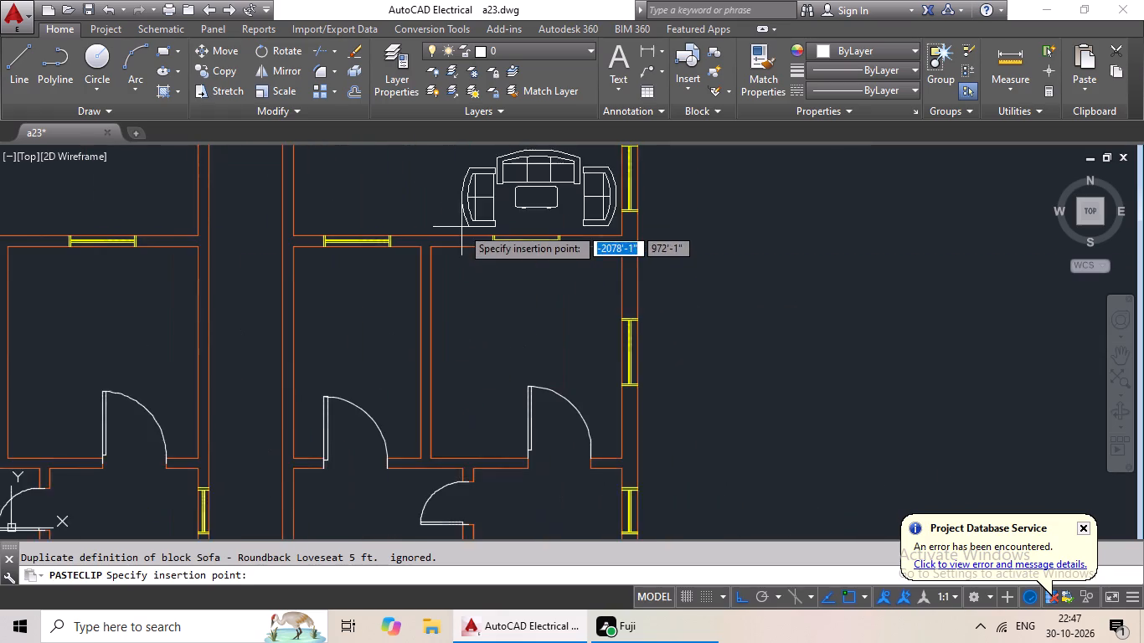
middle_click_drag(461, 232, 446, 333)
left_click(442, 310)
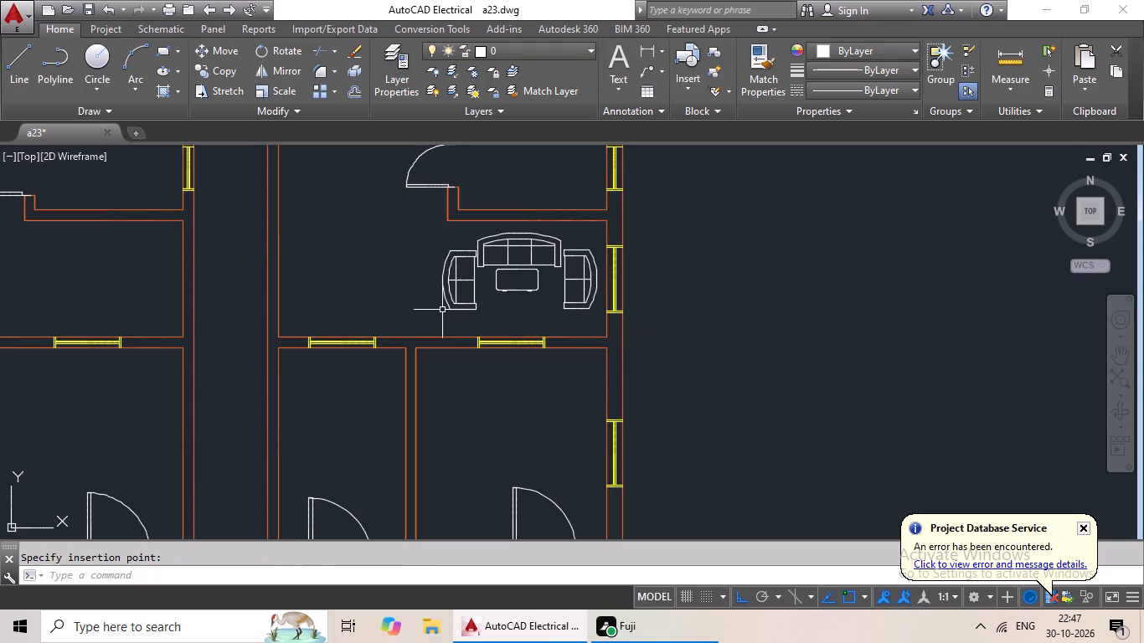
key("ctrl+v")
middle_click_drag(272, 315, 505, 358)
left_click(255, 350)
Scale down the queen bed nearer the plan by reference from its headboard edge, giving it a length of about 3'-3".
scroll(338, 333, "down", 1)
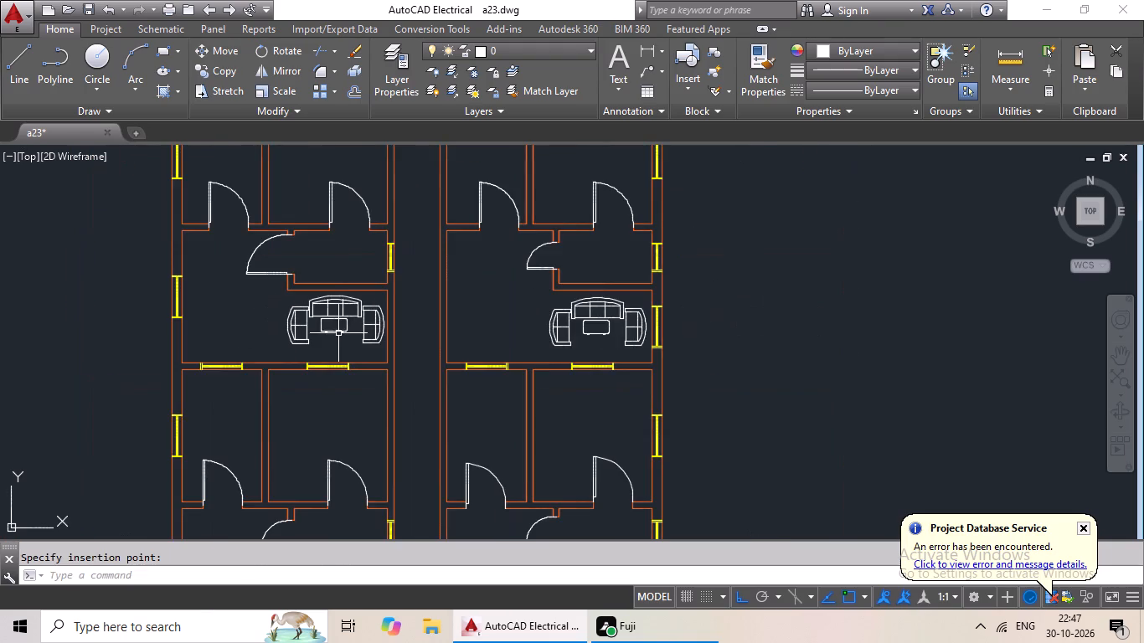
scroll(409, 321, "down", 1)
middle_click_drag(430, 318, 416, 342)
middle_click_drag(422, 331, 446, 271)
scroll(482, 270, "down", 2)
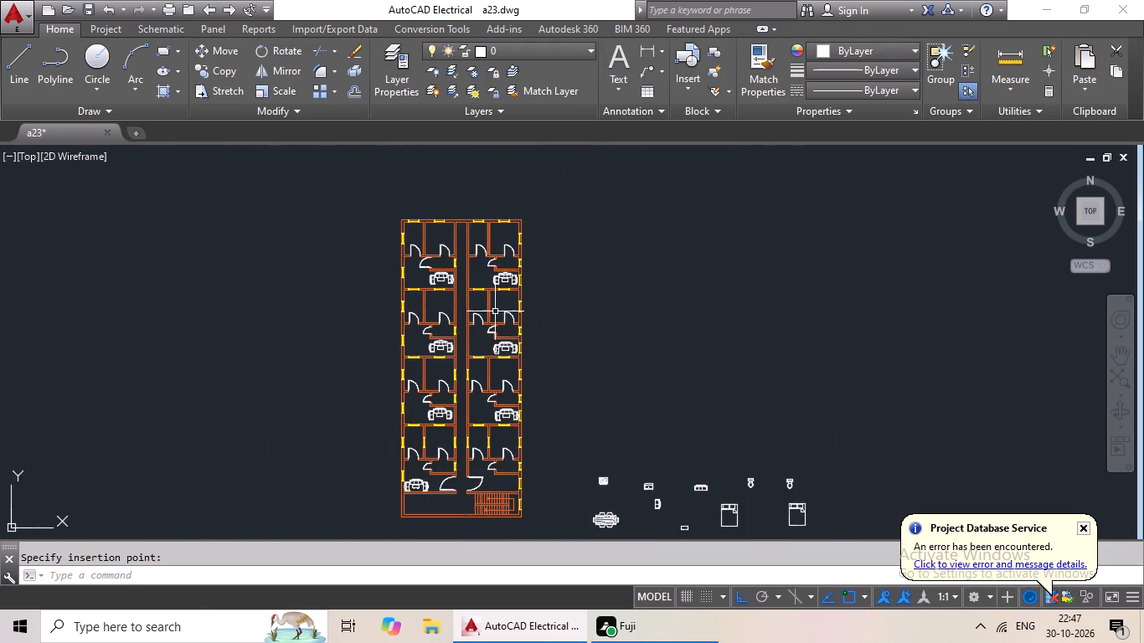
middle_click_drag(495, 312, 452, 264)
middle_click_drag(493, 363, 443, 288)
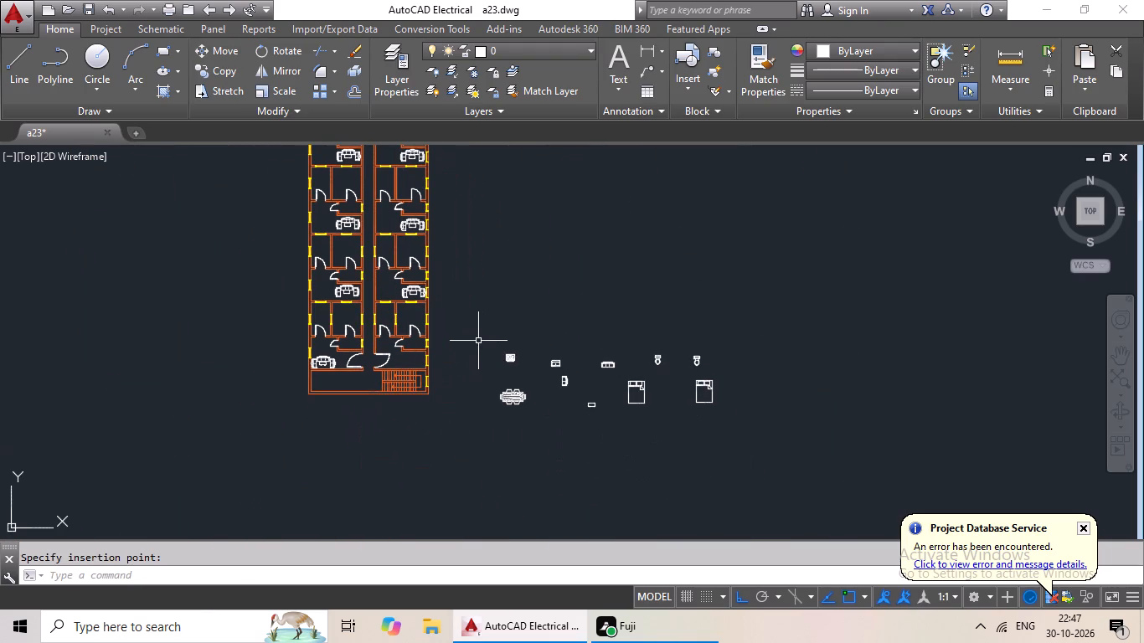
scroll(513, 400, "up", 2)
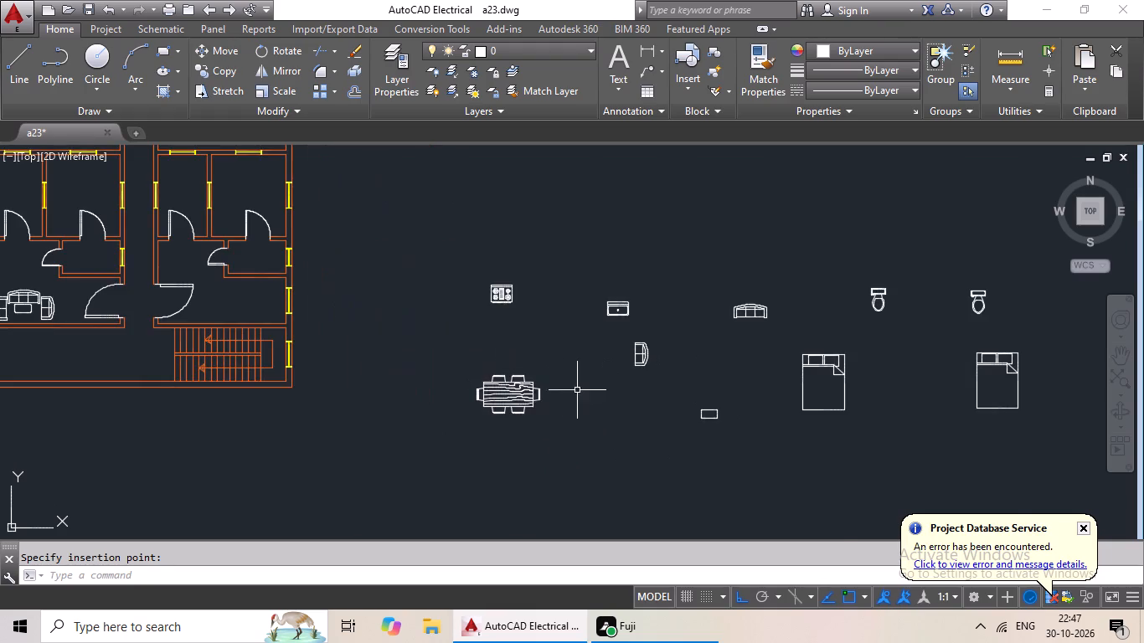
middle_click_drag(578, 389, 576, 521)
scroll(709, 423, "down", 2)
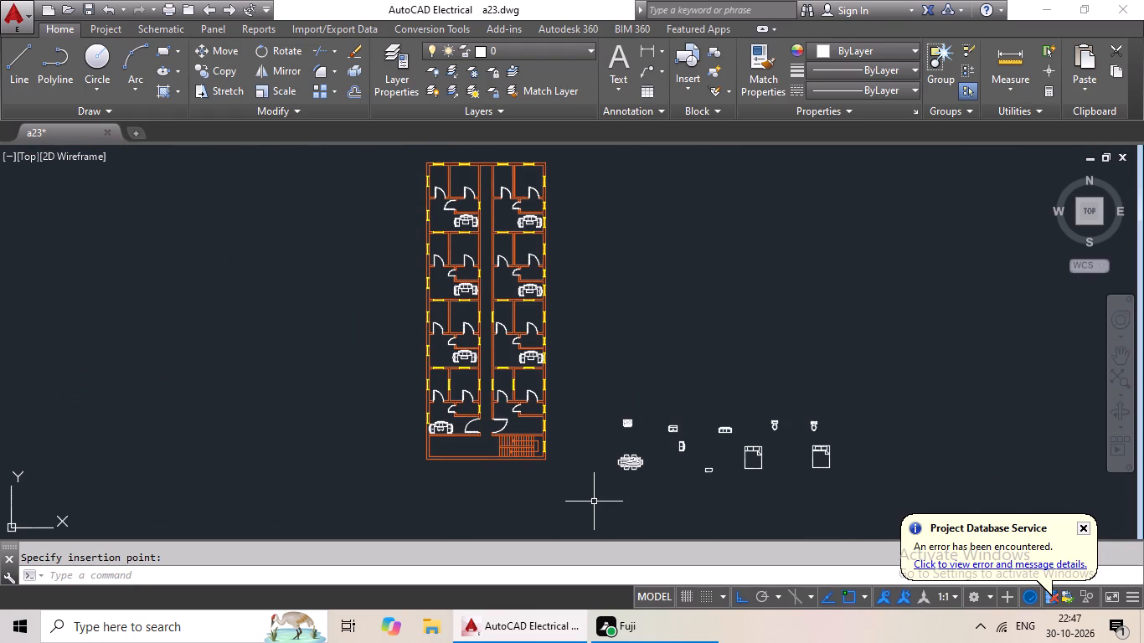
scroll(754, 466, "up", 5)
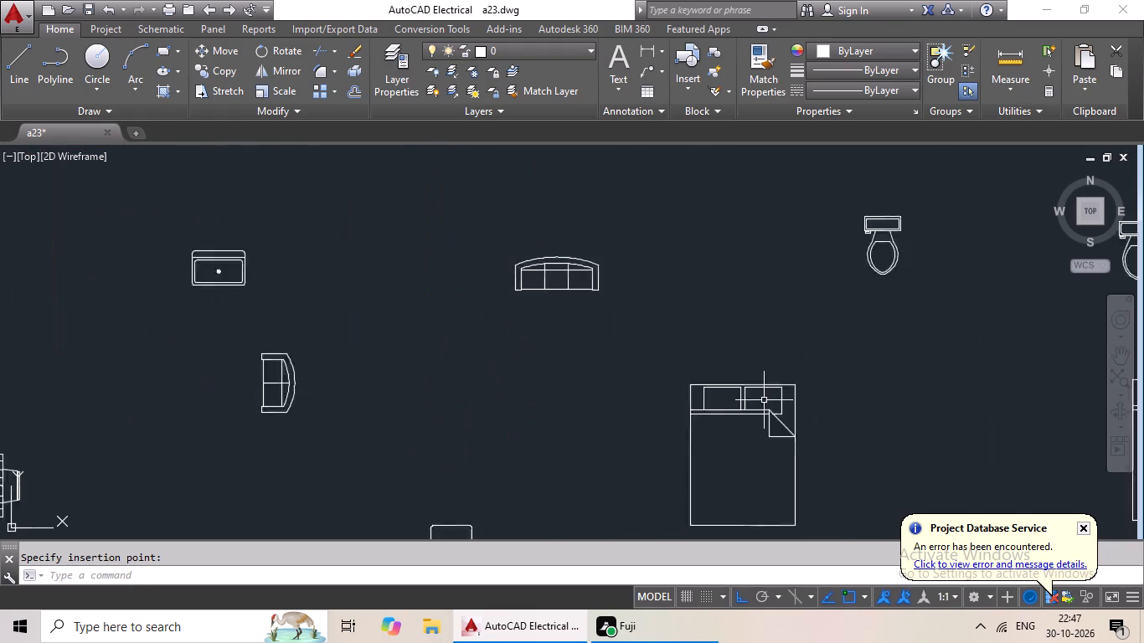
scroll(764, 400, "up", 1)
middle_click_drag(764, 388, 750, 153)
scroll(752, 219, "down", 2)
middle_click_drag(752, 230, 700, 336)
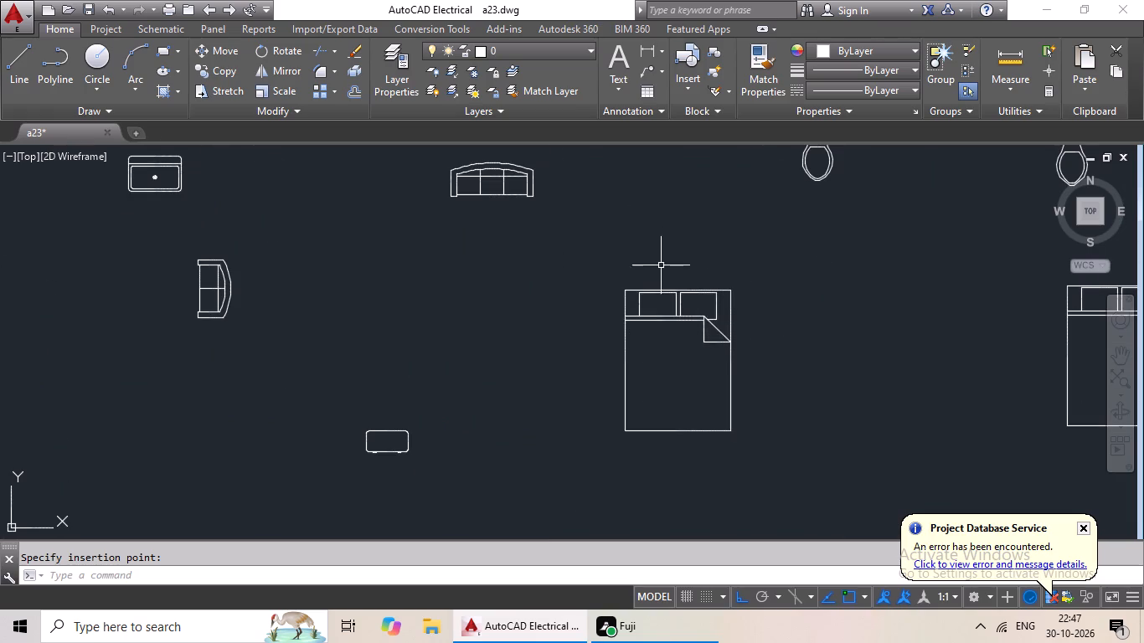
left_click(674, 293)
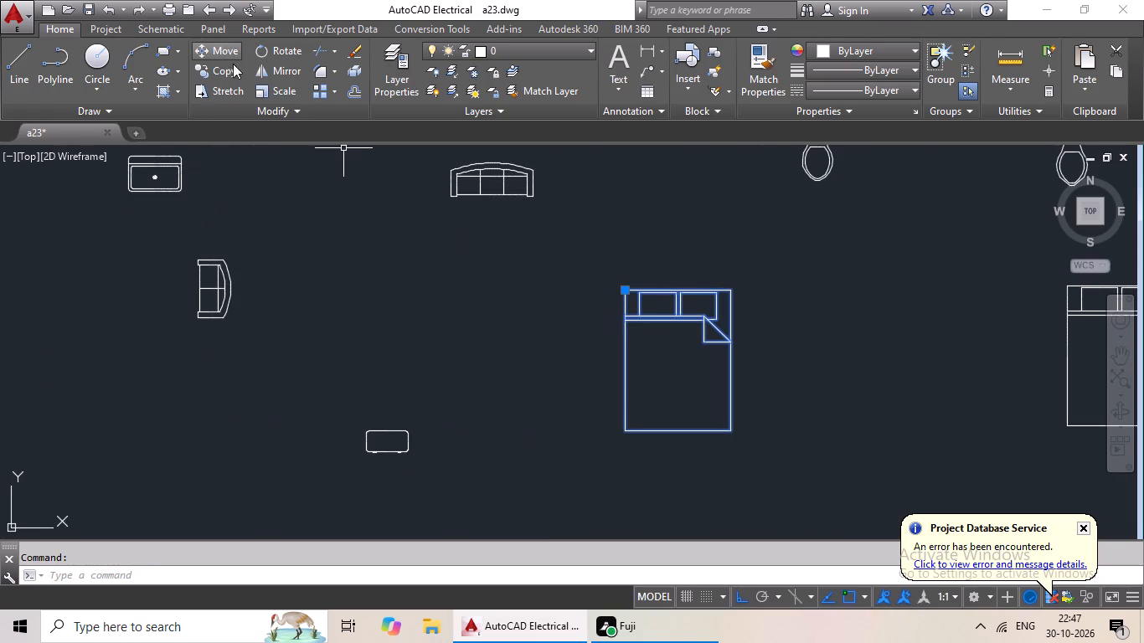
left_click(255, 89)
left_click(678, 289)
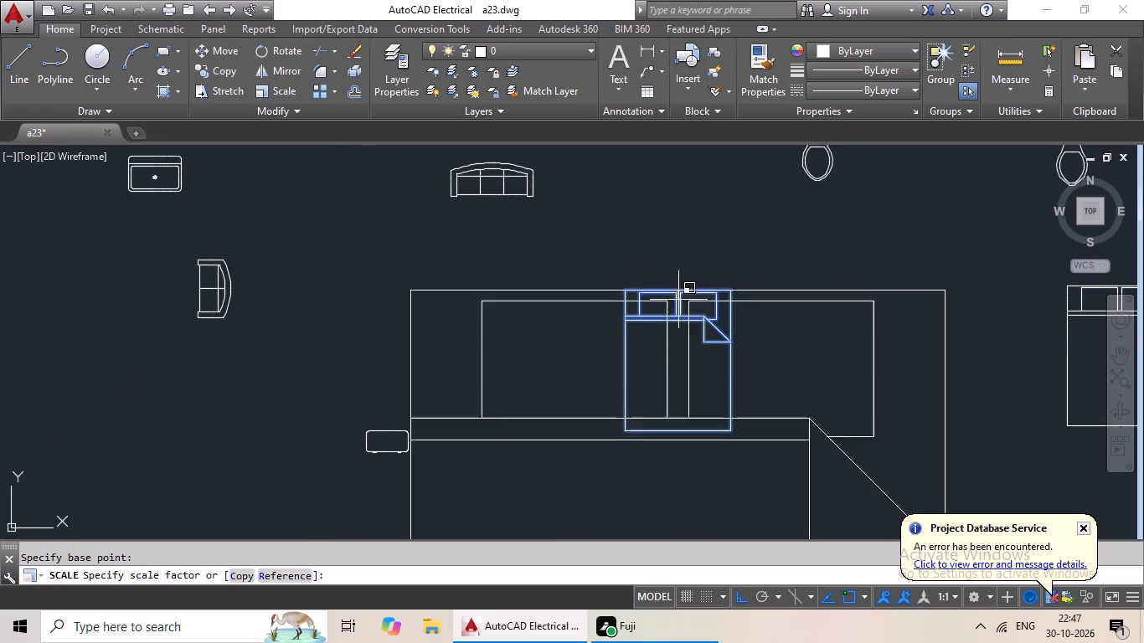
left_click(299, 581)
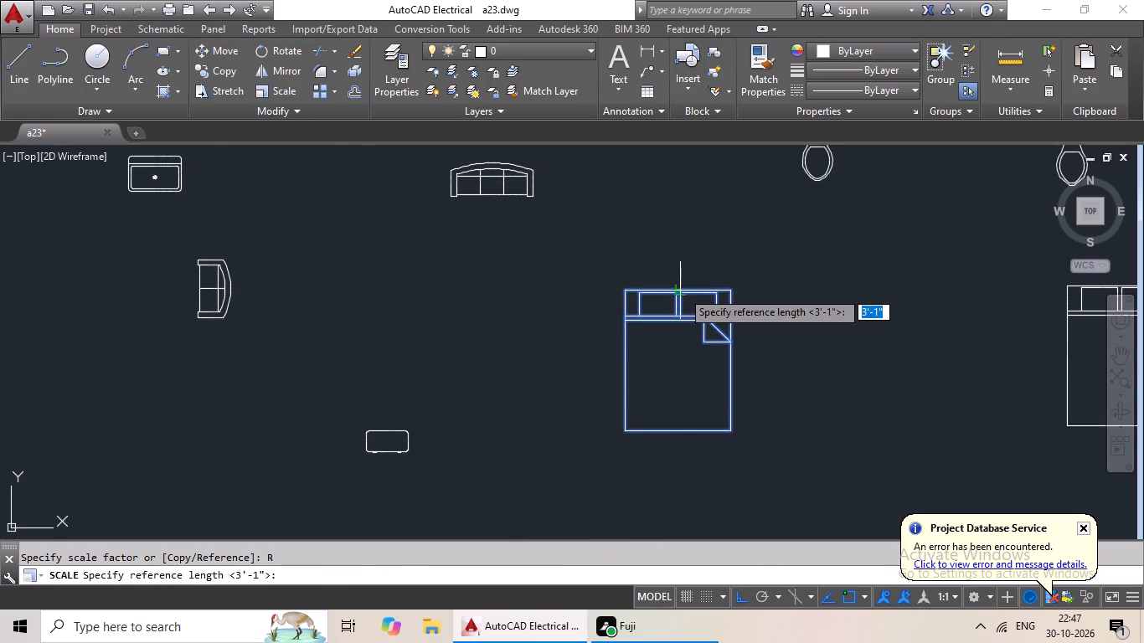
left_click(682, 290)
left_click(682, 434)
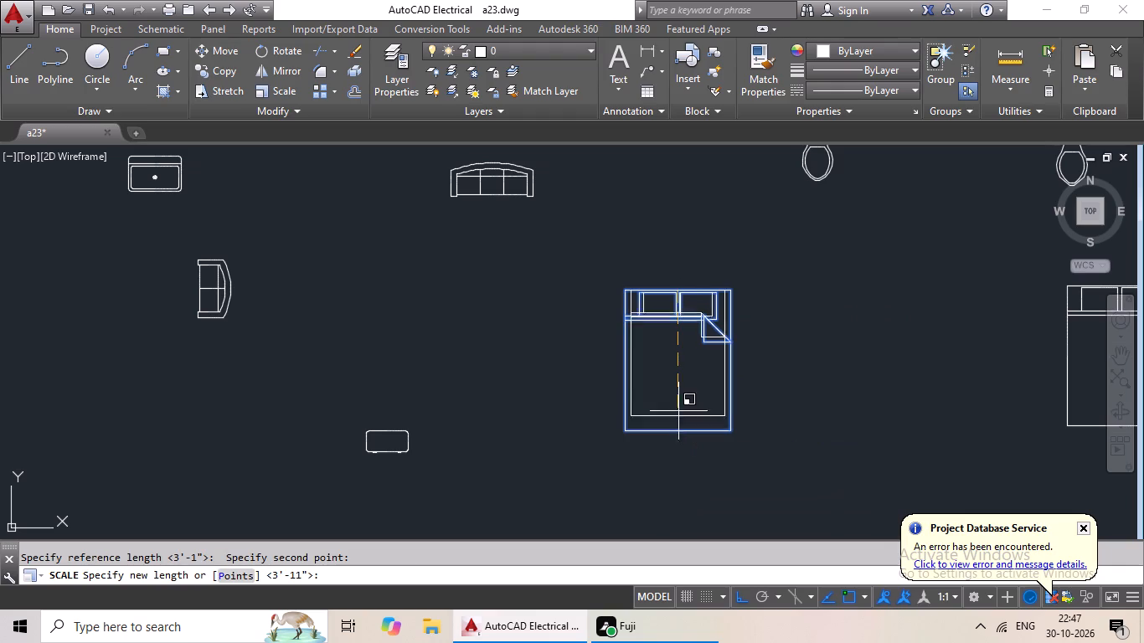
left_click(672, 358)
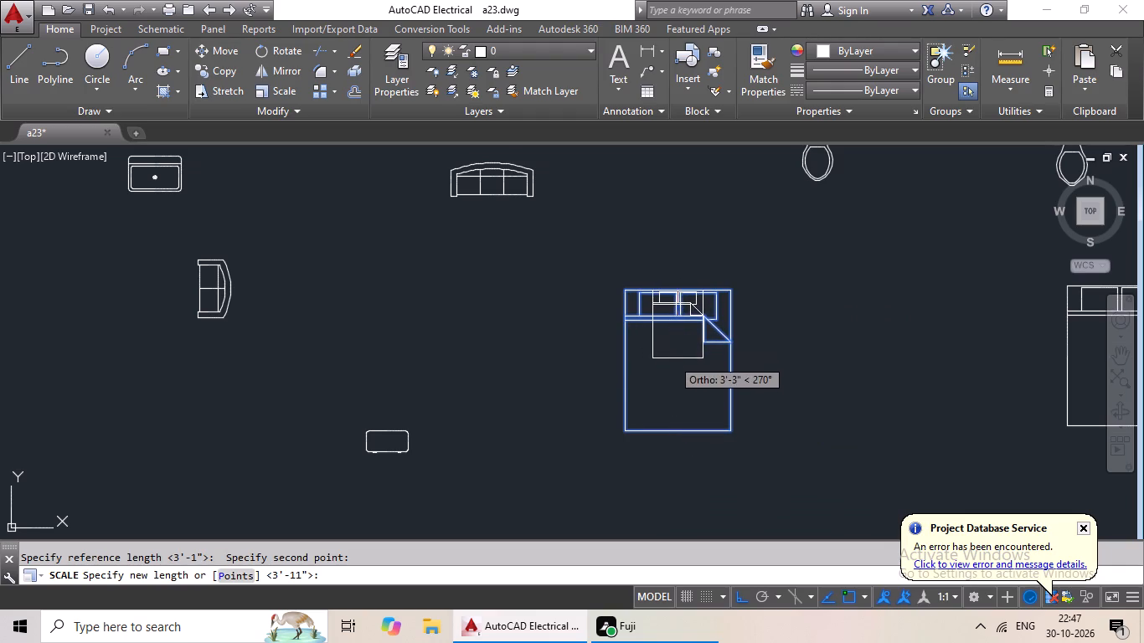
Copy the reduced queen bed into the top left-hand unit's larger bedroom, headboard toward the window wall and near the corridor side.
left_click(674, 303)
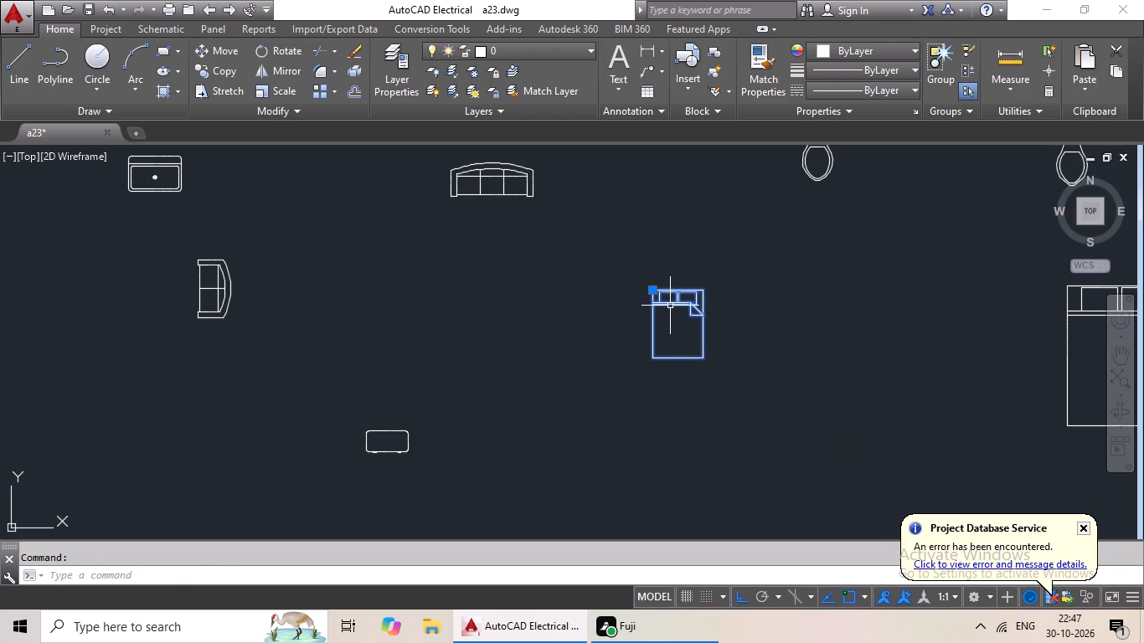
key("ctrl+c")
key("ctrl+v")
scroll(643, 316, "down", 3)
middle_click_drag(602, 321, 606, 323)
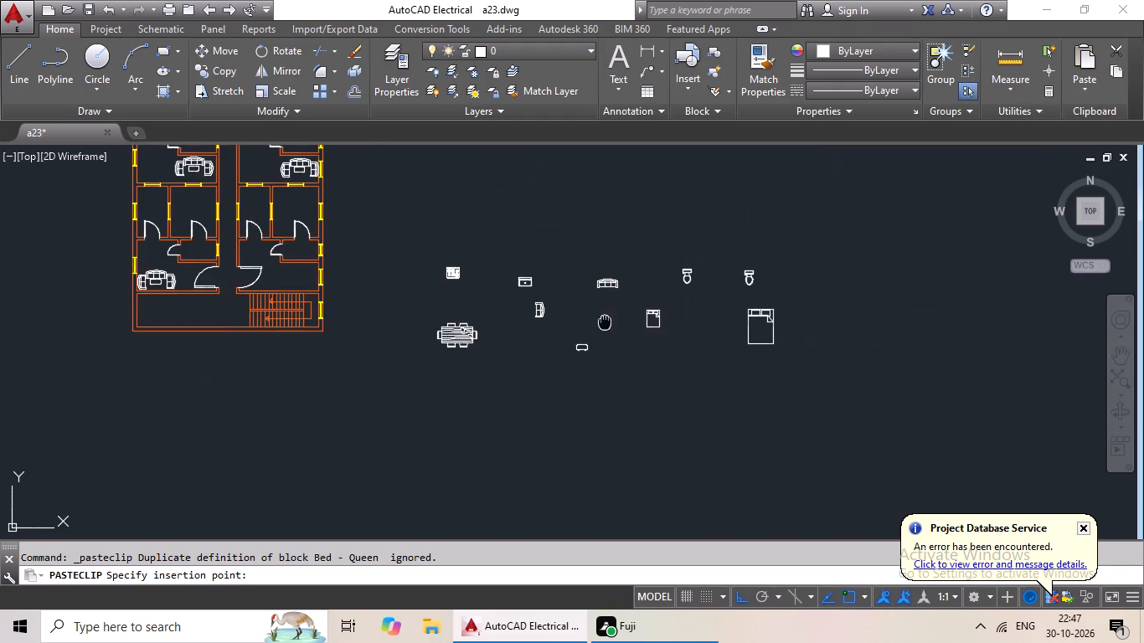
middle_click_drag(606, 323, 740, 476)
middle_click_drag(475, 307, 621, 478)
middle_click_drag(482, 219, 485, 310)
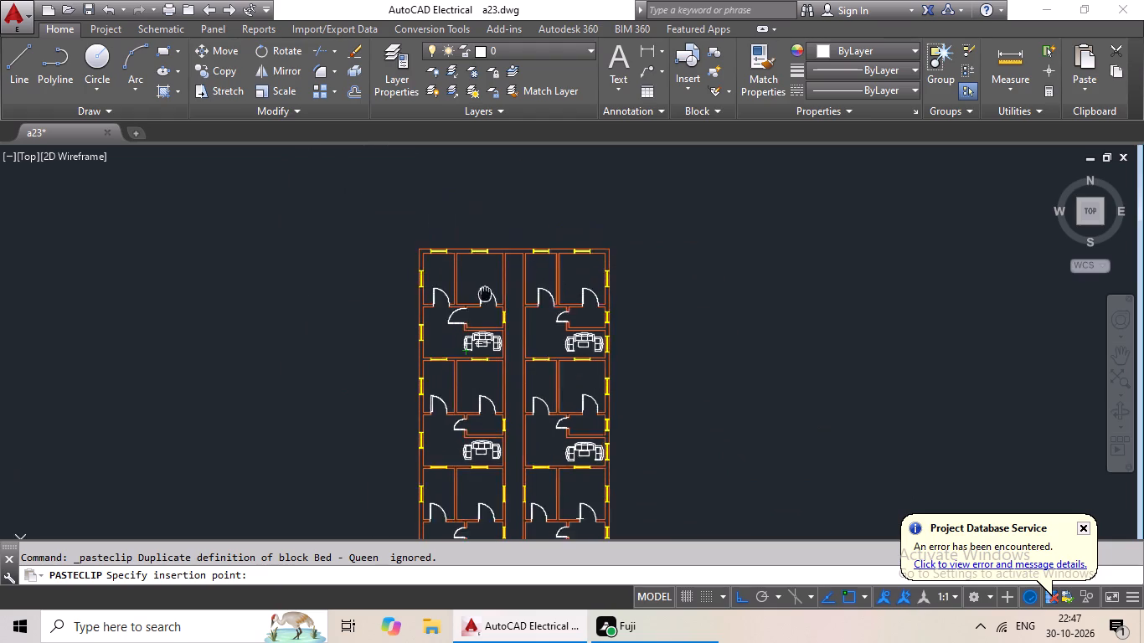
middle_click_drag(485, 310, 485, 325)
scroll(484, 327, "up", 3)
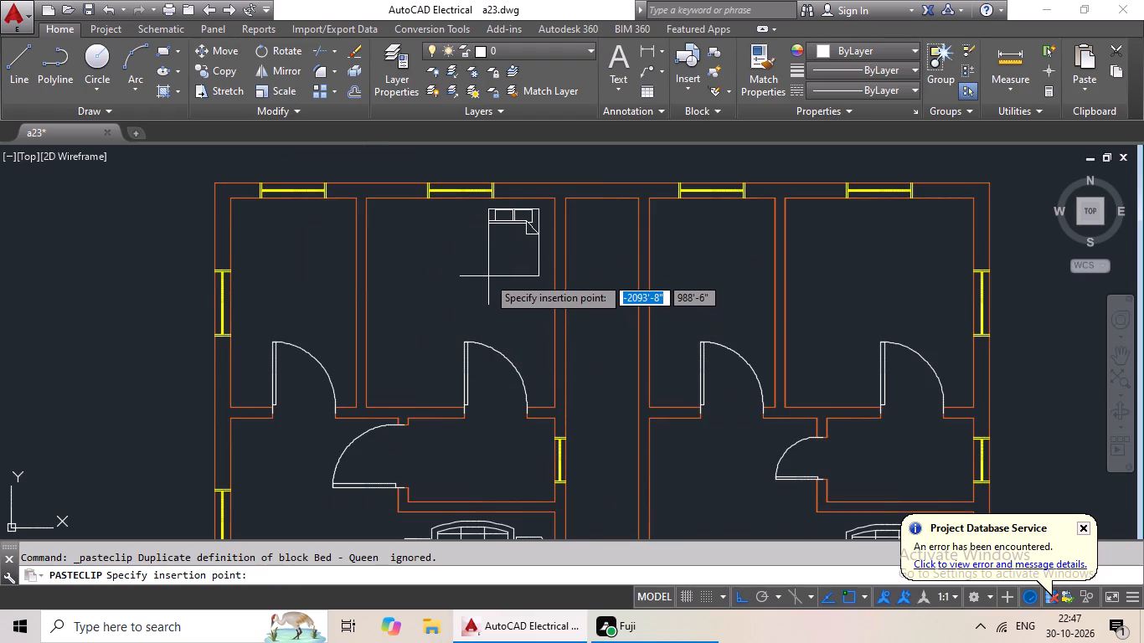
left_click(487, 276)
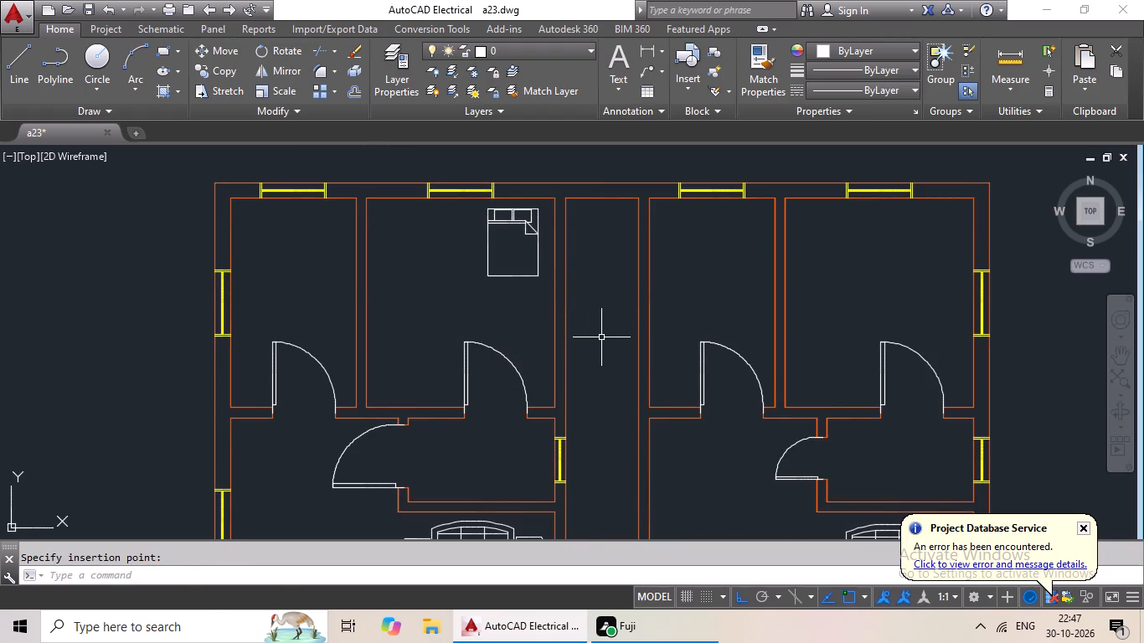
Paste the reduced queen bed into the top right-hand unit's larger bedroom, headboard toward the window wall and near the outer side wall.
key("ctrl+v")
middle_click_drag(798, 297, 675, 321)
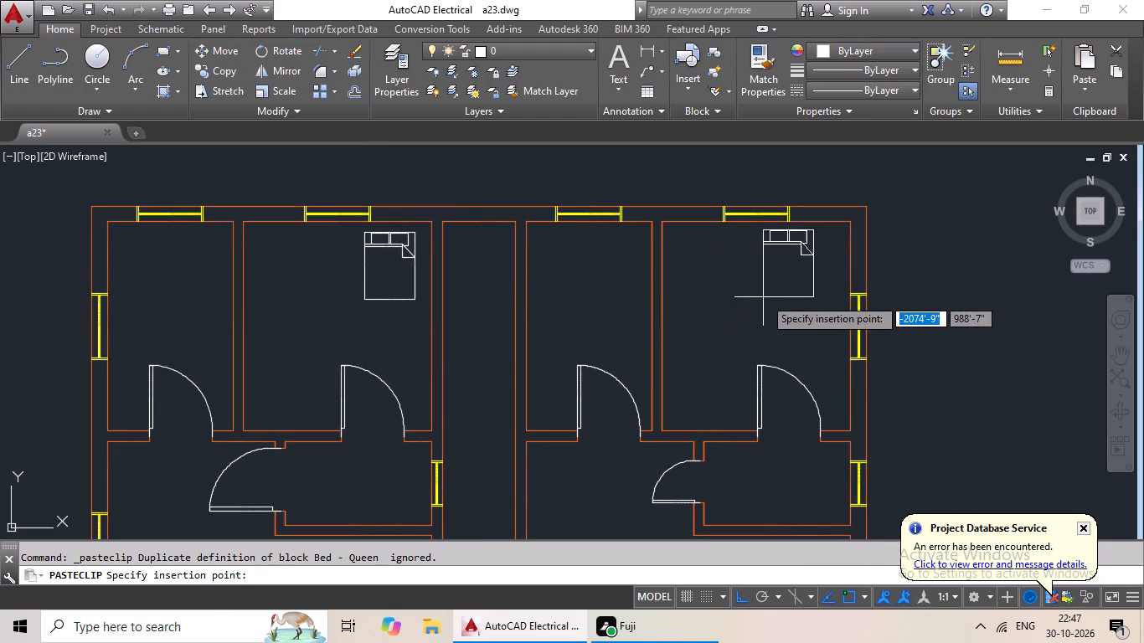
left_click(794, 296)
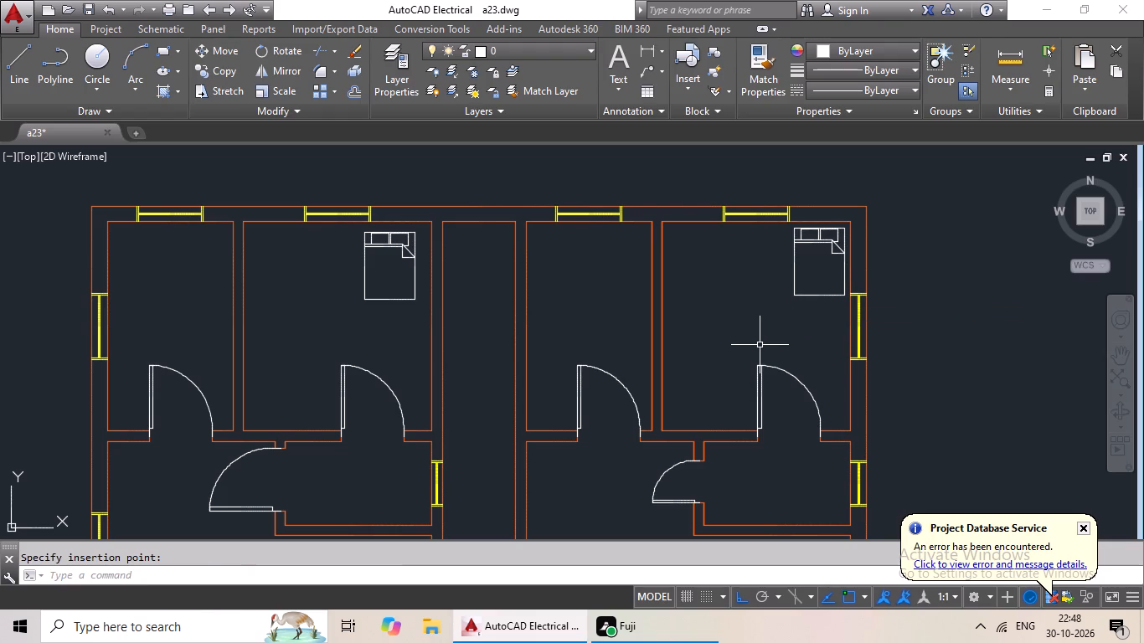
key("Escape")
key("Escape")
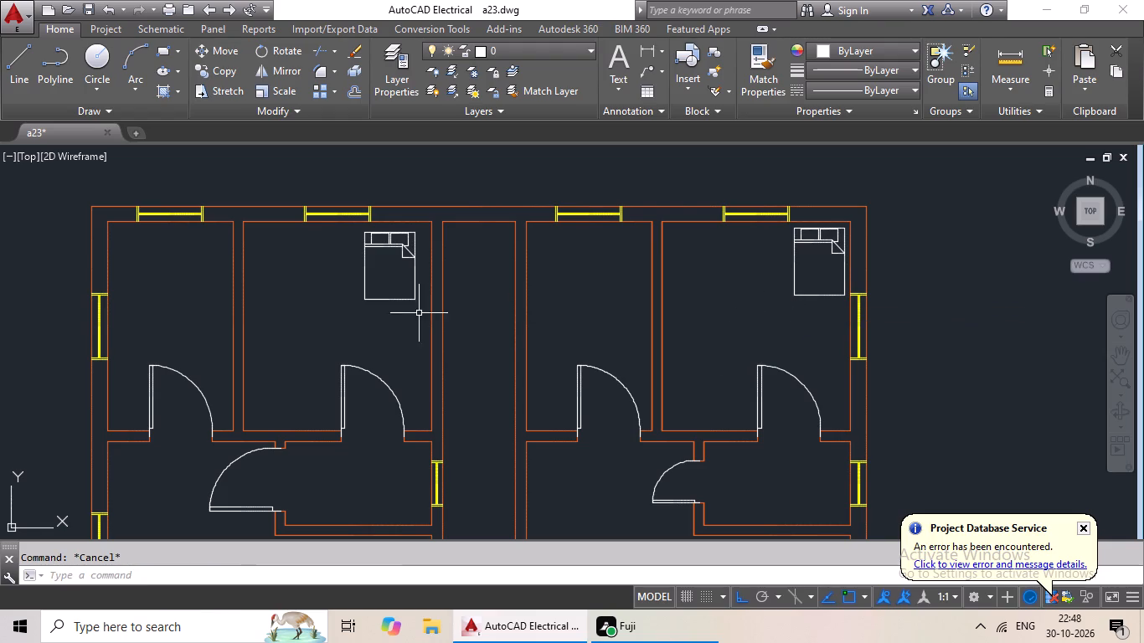
Delete the queen beds from the larger bedrooms of both top-row units, left-hand unit first.
left_click(399, 301)
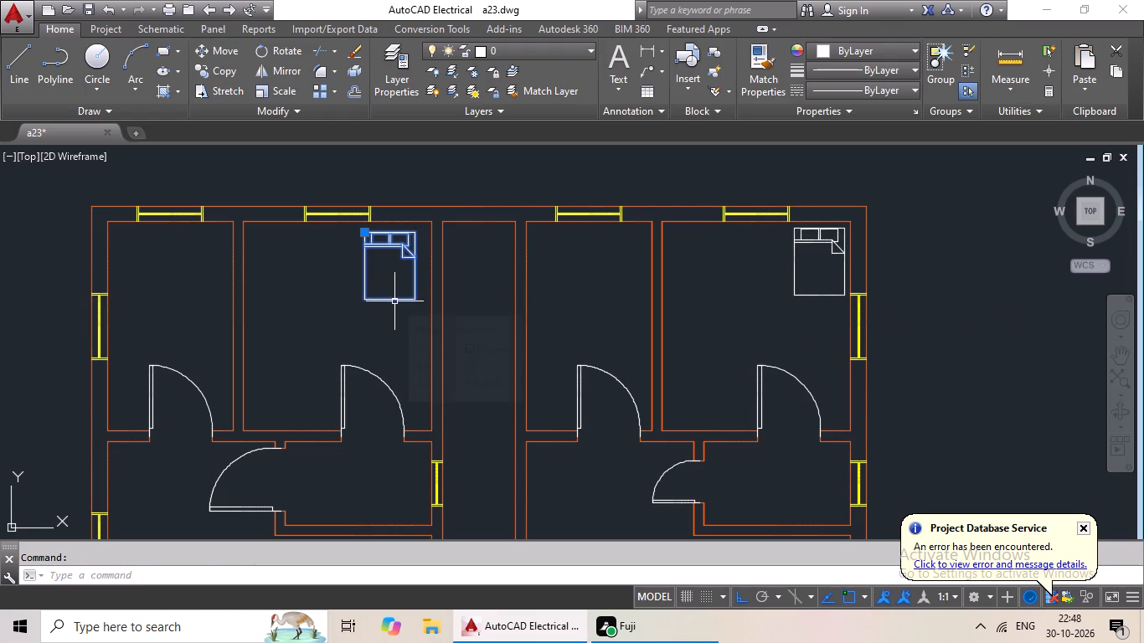
key("Delete")
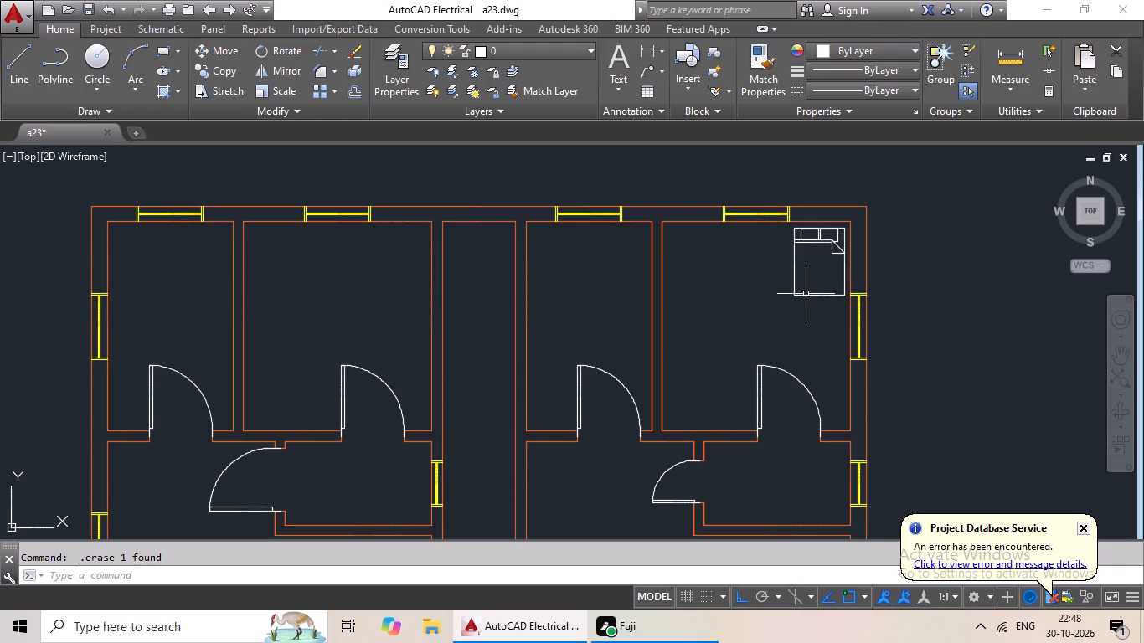
left_click(806, 294)
key("Delete")
Rotate the reduced queen bed among the loose furniture blocks 90° clockwise about the corner of its headboard.
scroll(834, 286, "down", 3)
middle_click_drag(826, 292, 541, 194)
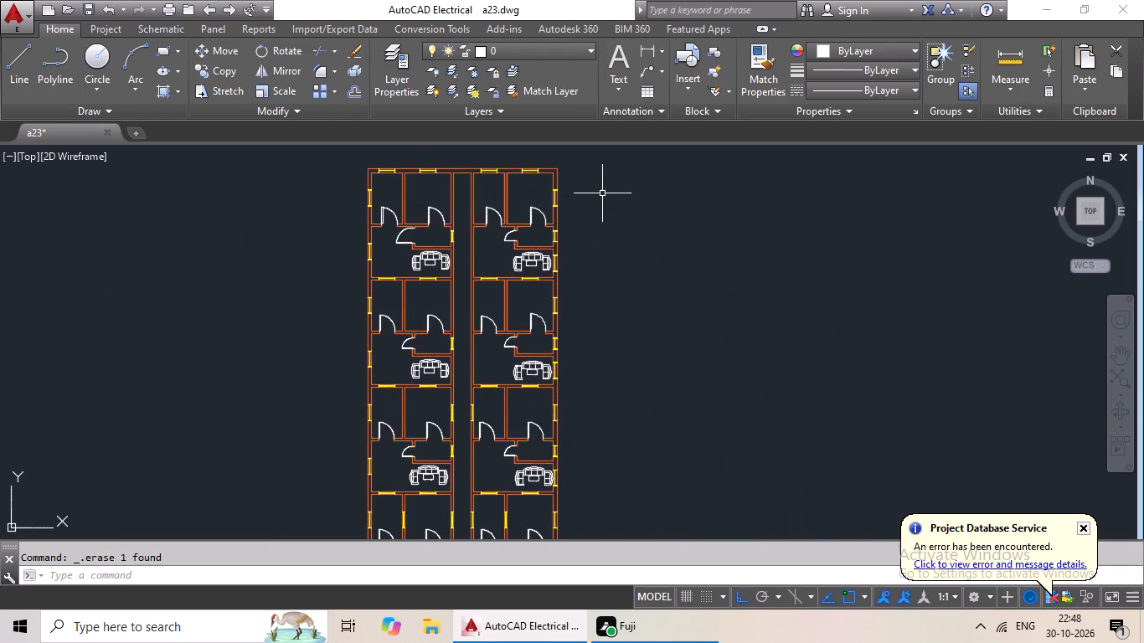
scroll(660, 229, "down", 2)
middle_click_drag(664, 230, 463, 222)
scroll(636, 295, "down", 2)
middle_click_drag(661, 336, 560, 254)
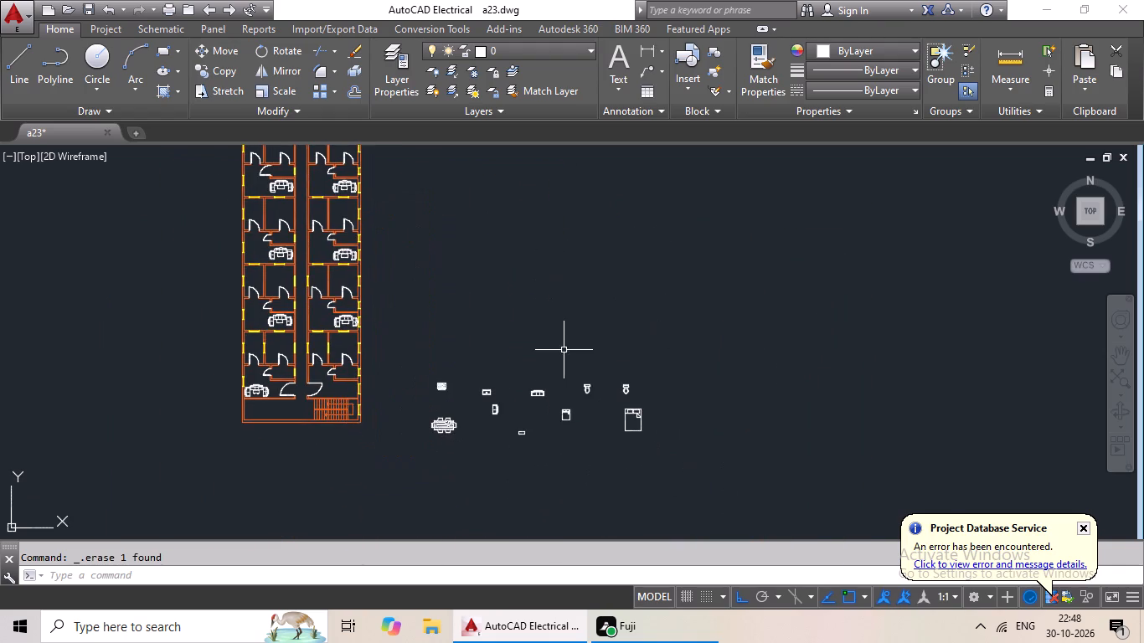
scroll(564, 409, "up", 4)
left_click(568, 431)
left_click(549, 431)
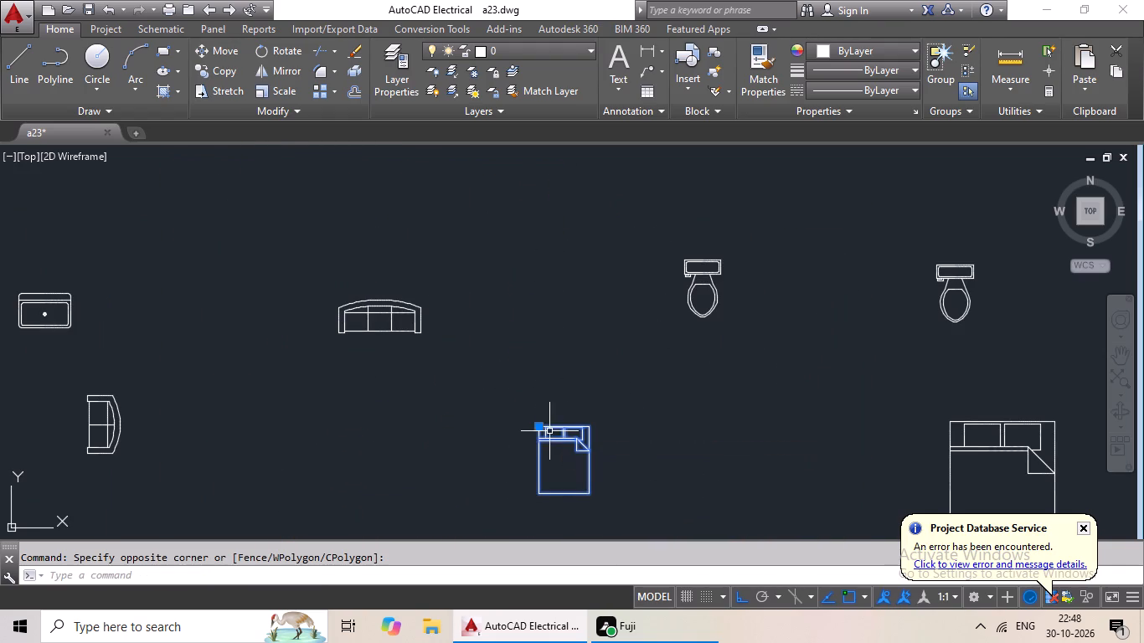
left_click(296, 53)
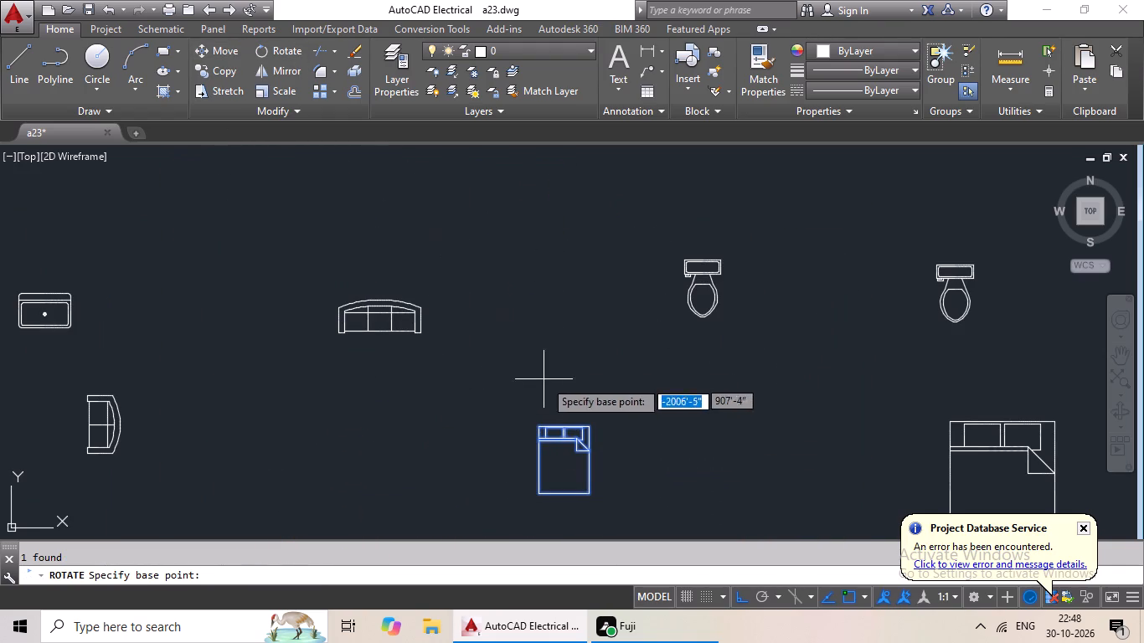
left_click(586, 428)
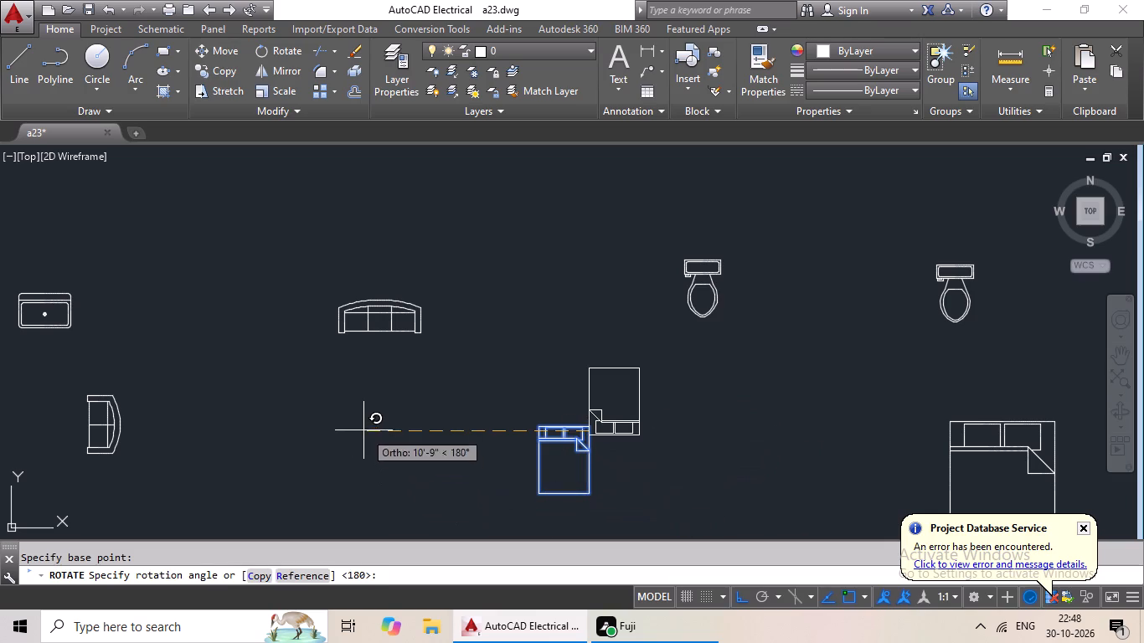
left_click(597, 515)
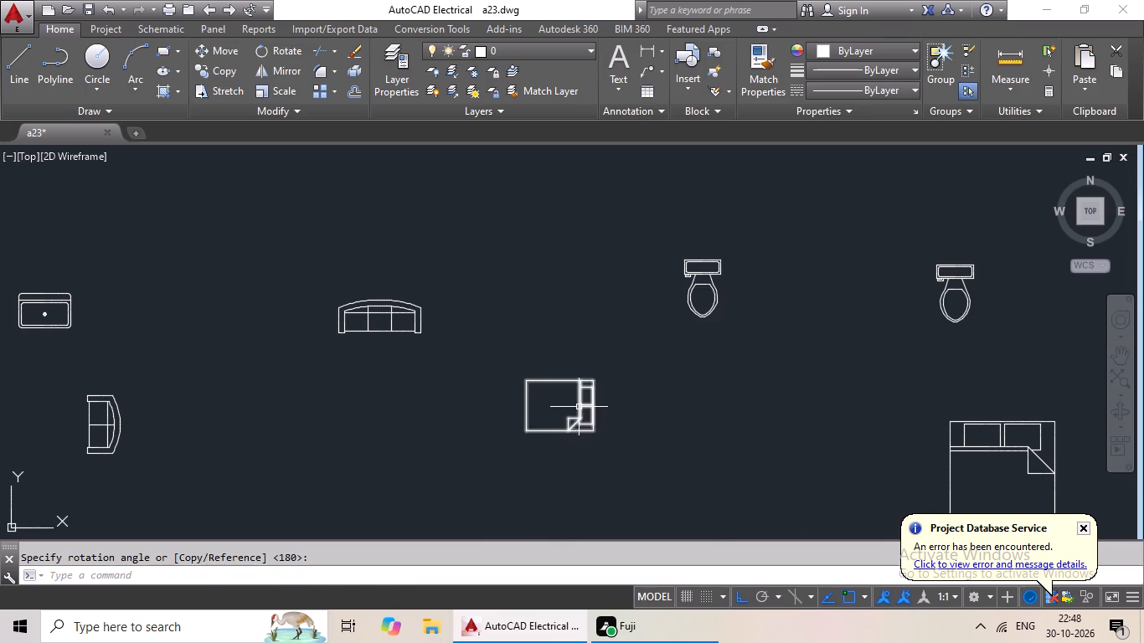
Copy the rotated queen bed into the top right-hand unit's larger bedroom, headboard against the outer side wall in the window-wall corner.
left_click(580, 405)
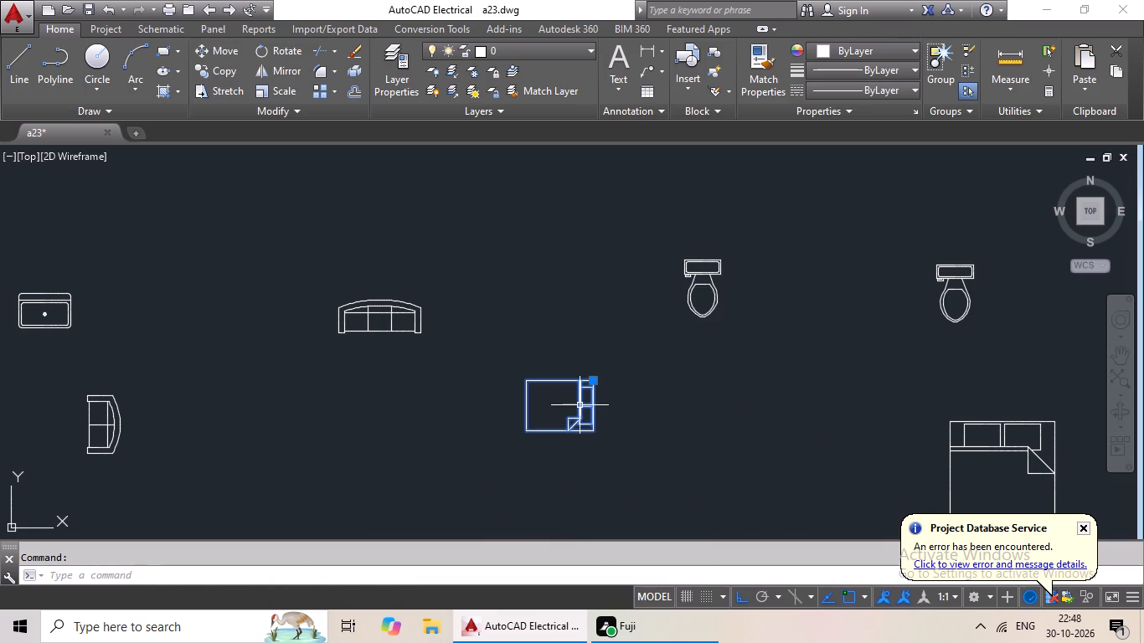
key("ctrl+c")
key("ctrl+v")
scroll(571, 402, "down", 3, "ctrl")
middle_click_drag(501, 404, 657, 517)
middle_click_drag(468, 368, 697, 544)
middle_click_drag(530, 350, 528, 407)
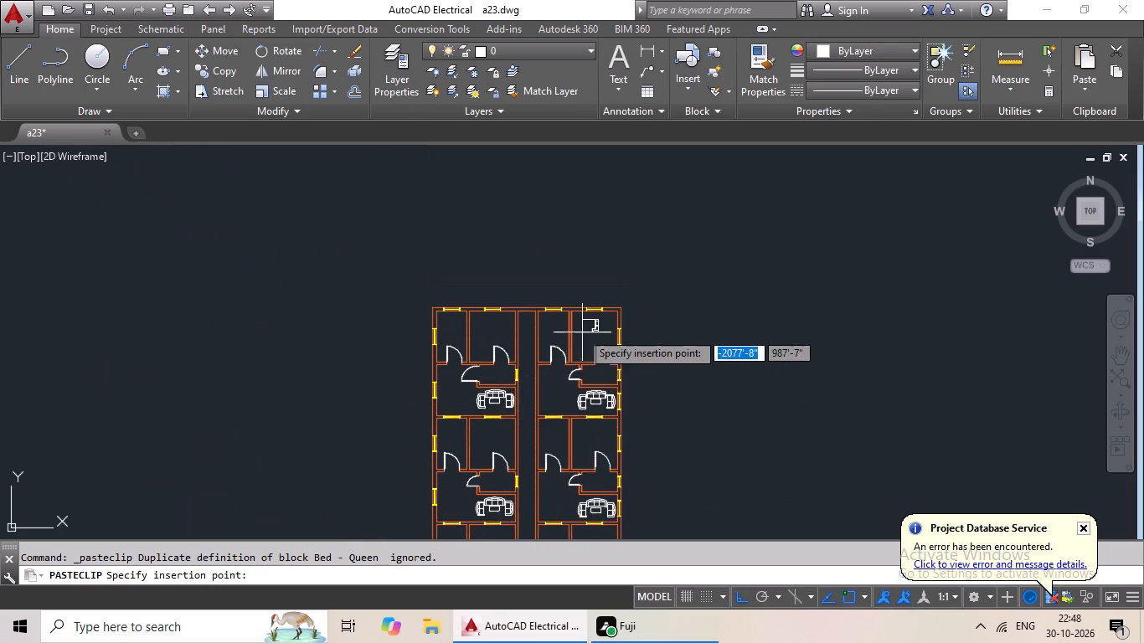
scroll(582, 326, "up", 4)
middle_click_drag(575, 344, 555, 373)
scroll(611, 362, "up", 2)
middle_click_drag(604, 364, 511, 467)
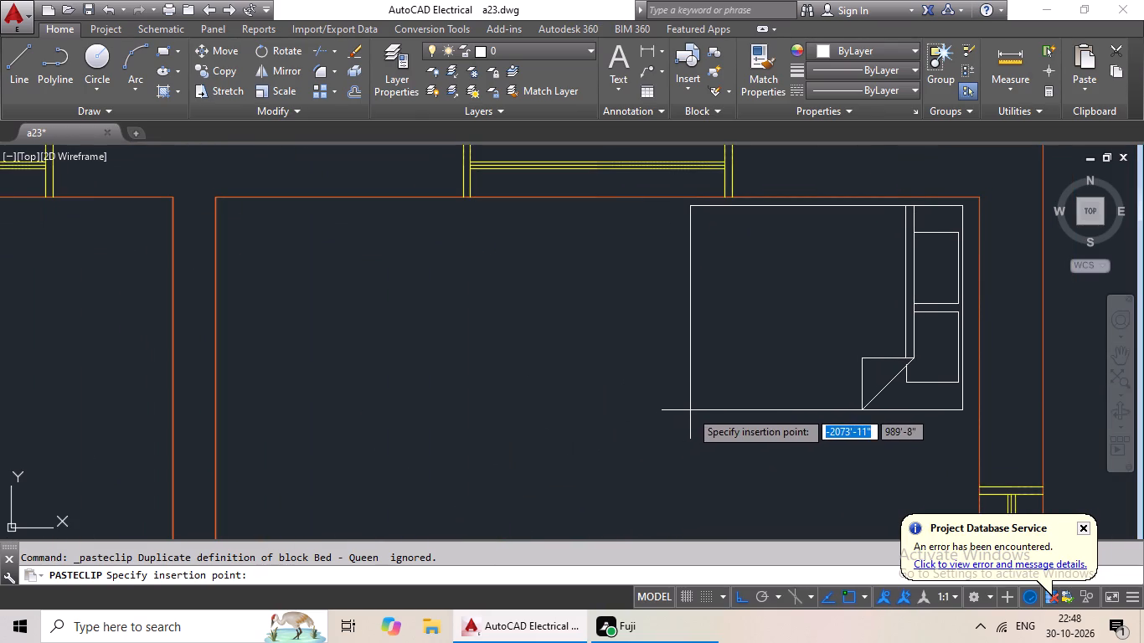
left_click(690, 410)
Paste the rotated queen bed into the top left-hand unit's larger bedroom, headboard against the corridor wall in the window-wall corner.
key("ctrl+v")
scroll(679, 388, "down", 2, "ctrl")
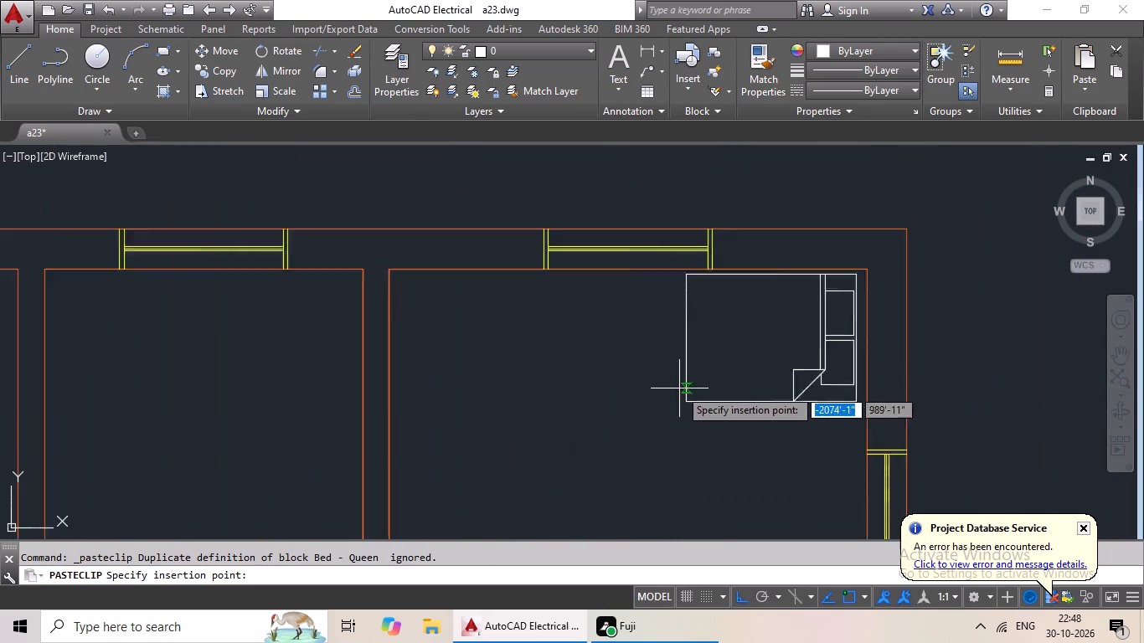
scroll(679, 388, "down", 1, "ctrl")
middle_click_drag(605, 424, 625, 316)
middle_click_drag(600, 348, 749, 368)
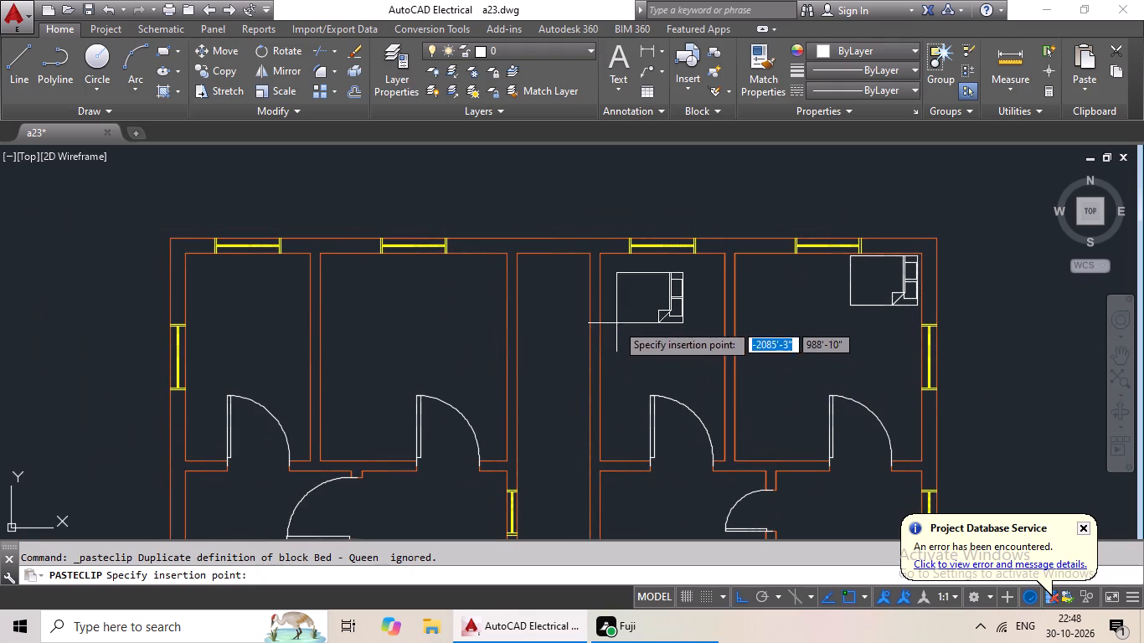
scroll(379, 302, "up", 2)
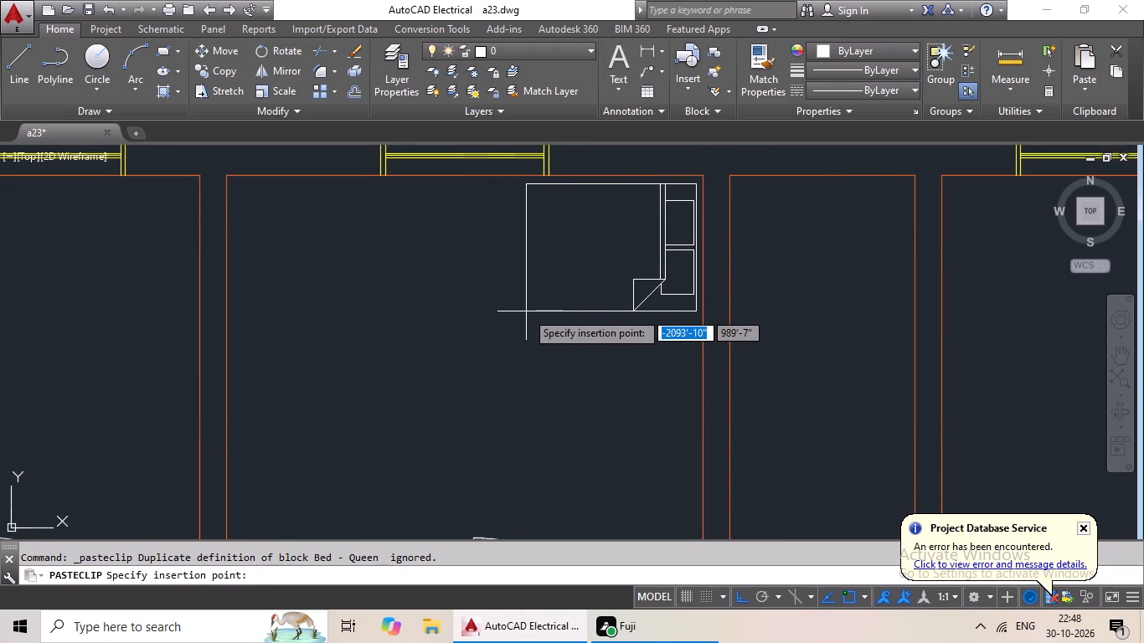
left_click(524, 312)
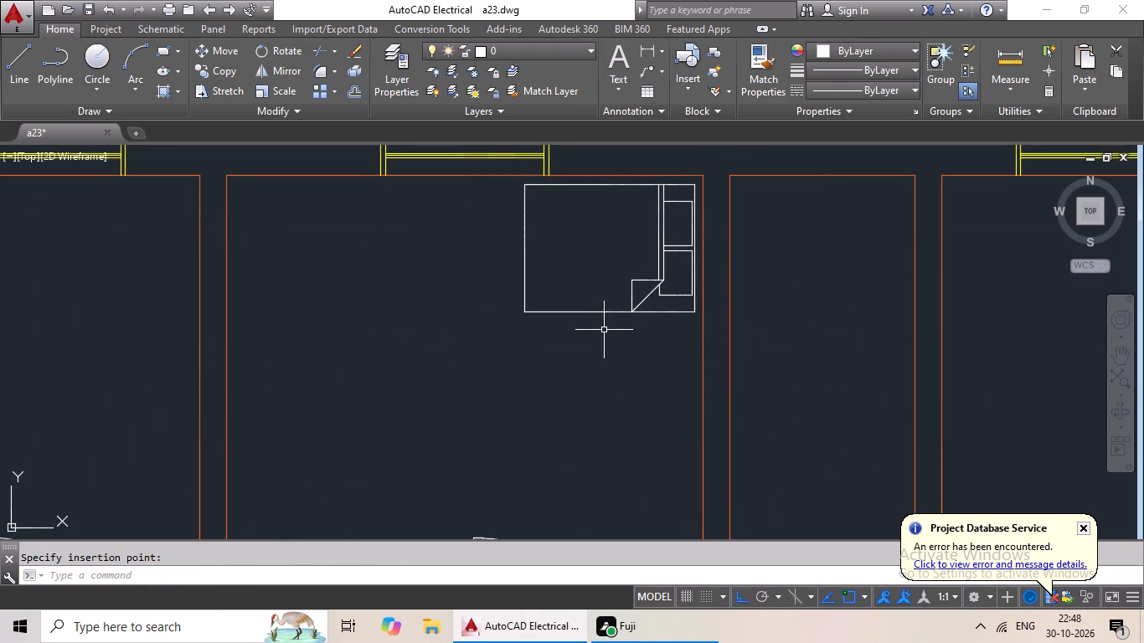
Paste the rotated queen bed into the larger bedrooms of both second-row units from the top, in the upper right corner, left-hand unit first.
key("ctrl+v")
scroll(584, 320, "down", 3)
middle_click_drag(571, 359, 530, 147)
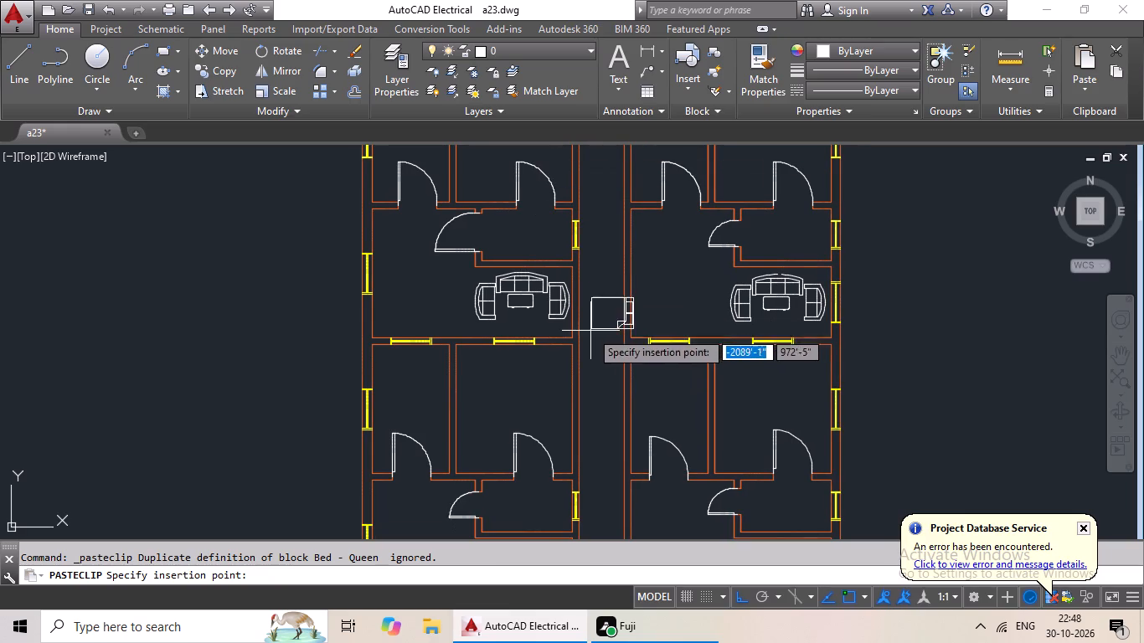
scroll(502, 393, "up", 2)
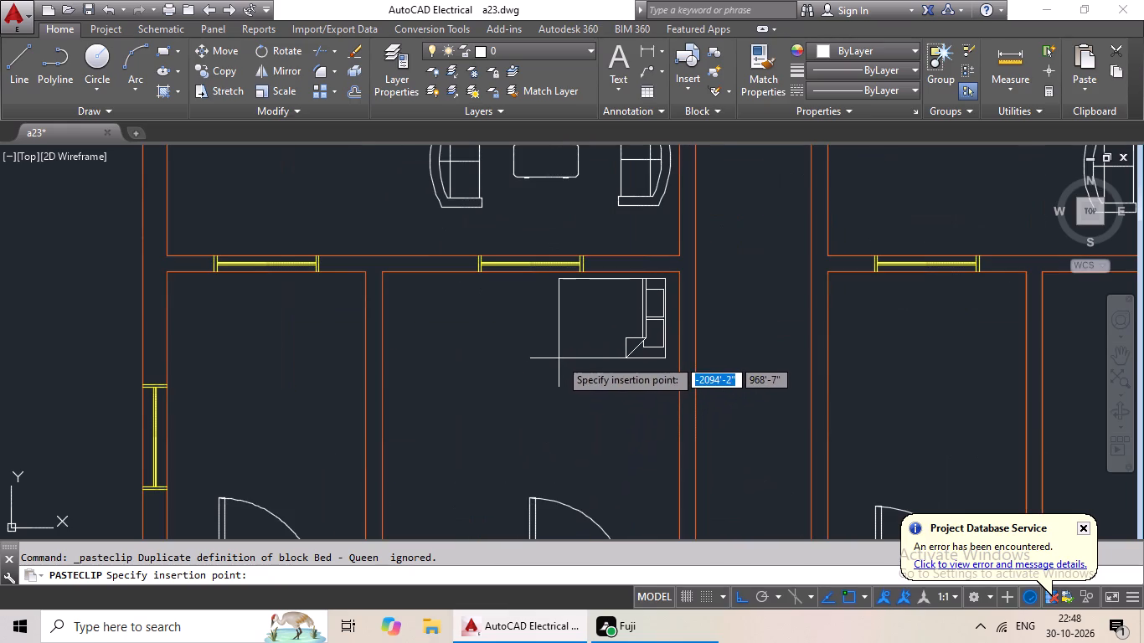
left_click(559, 358)
key("ctrl+v")
scroll(573, 356, "down", 1, "ctrl")
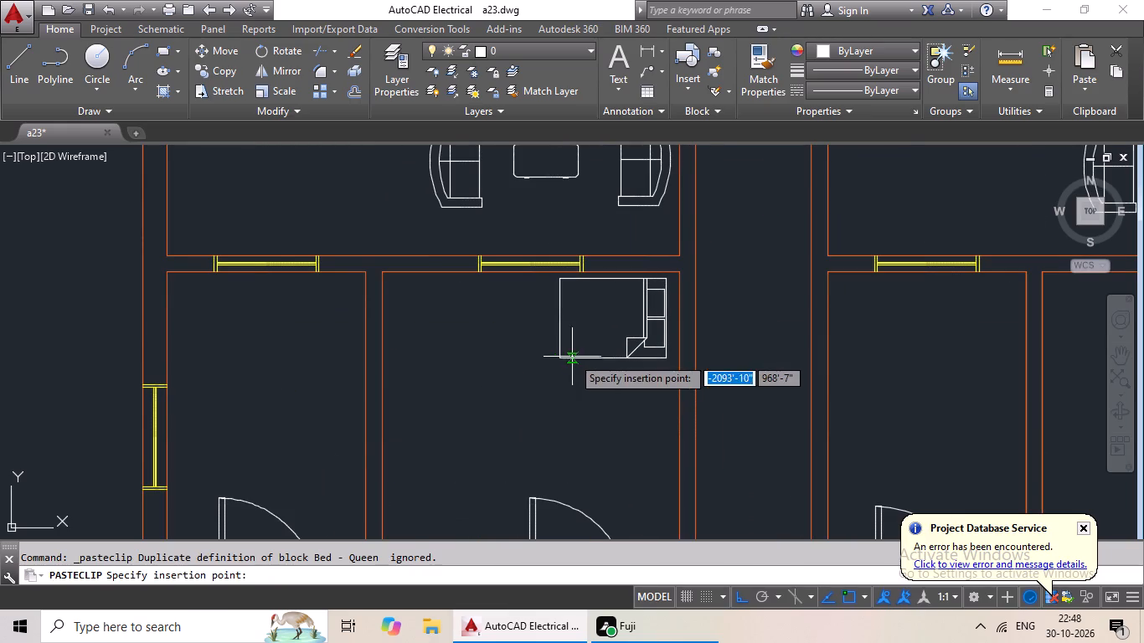
scroll(573, 357, "down", 1, "ctrl")
middle_click_drag(644, 373, 355, 371)
scroll(542, 358, "up", 2)
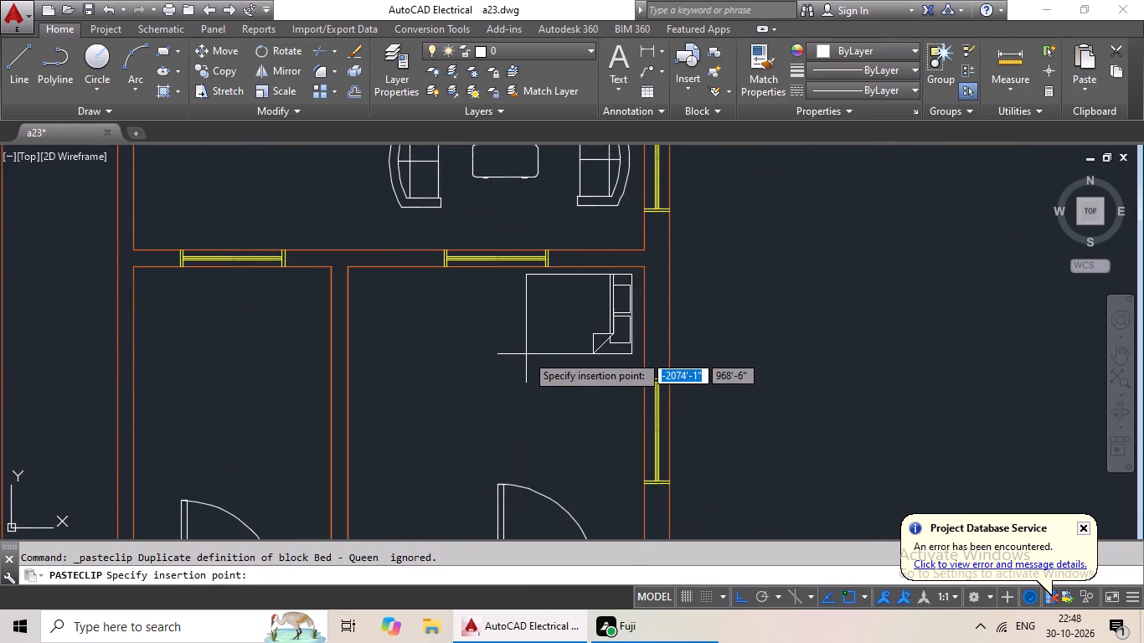
left_click(528, 355)
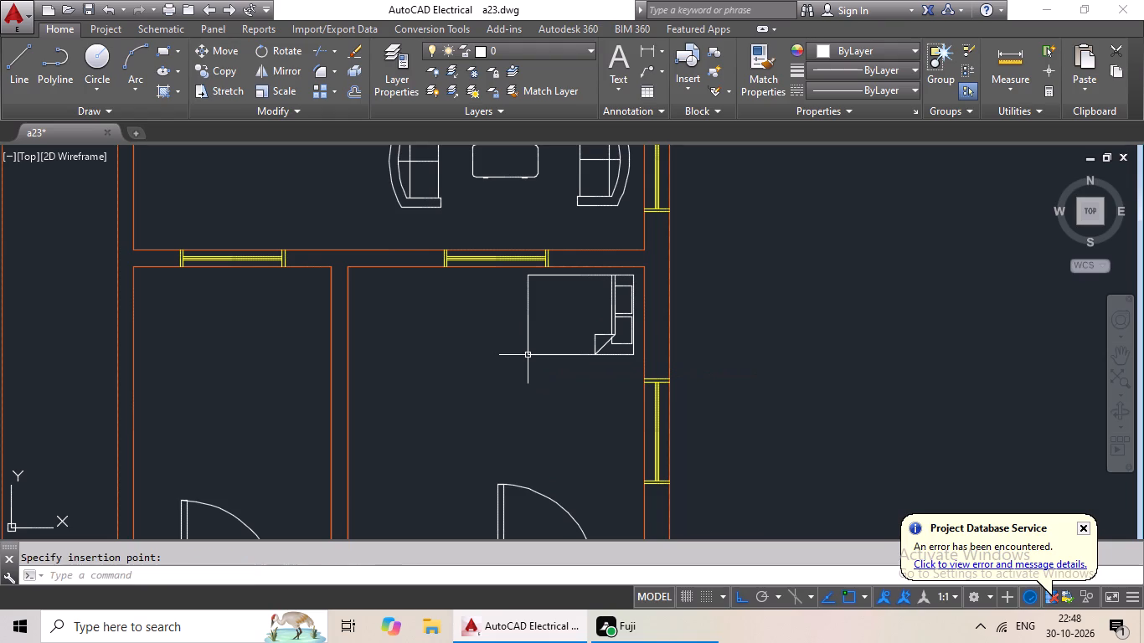
Paste the rotated queen bed into the larger bedrooms of both third-row units from the top, in the upper right corner, left-hand unit first.
key("ctrl+v")
scroll(523, 358, "down", 2, "ctrl")
middle_click_drag(505, 373, 503, 219)
middle_click_drag(482, 319, 508, 221)
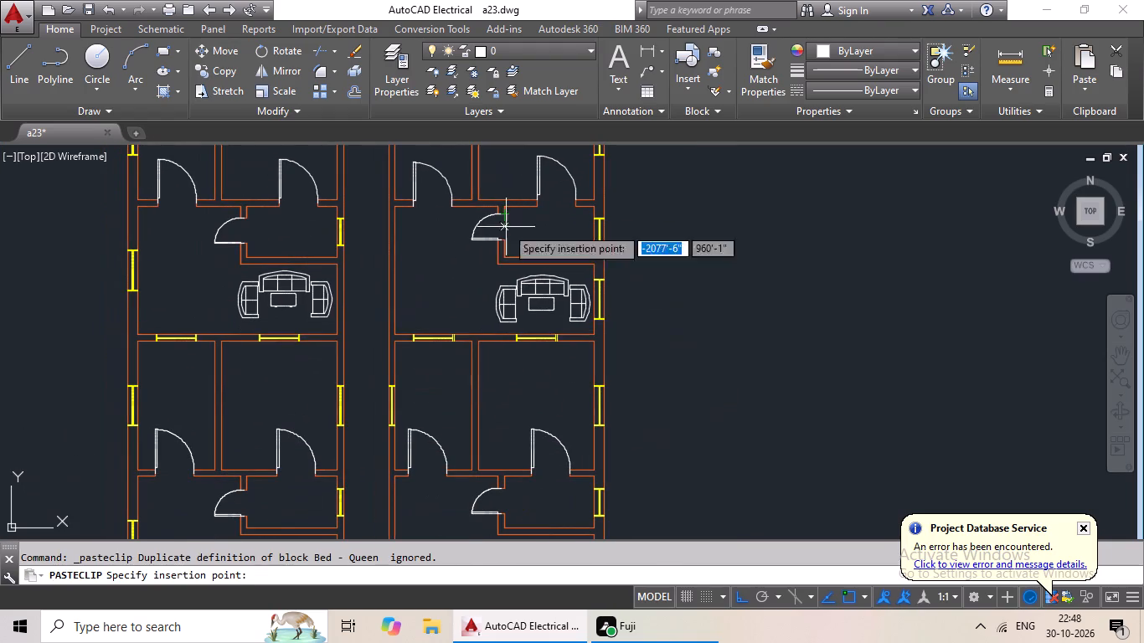
scroll(275, 378, "up", 2)
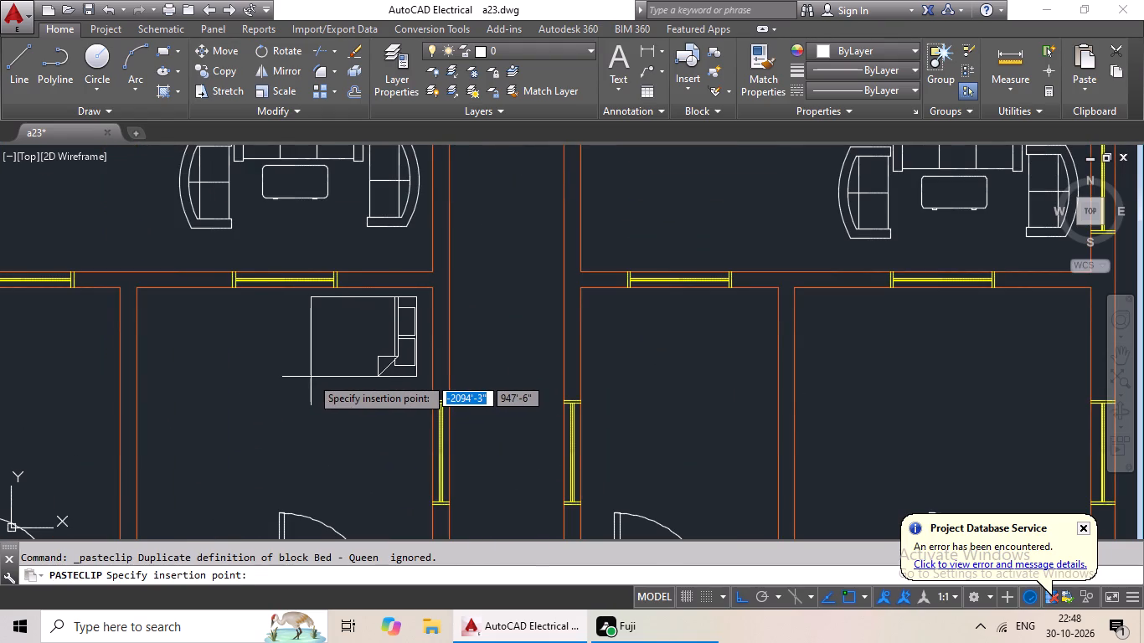
left_click(314, 376)
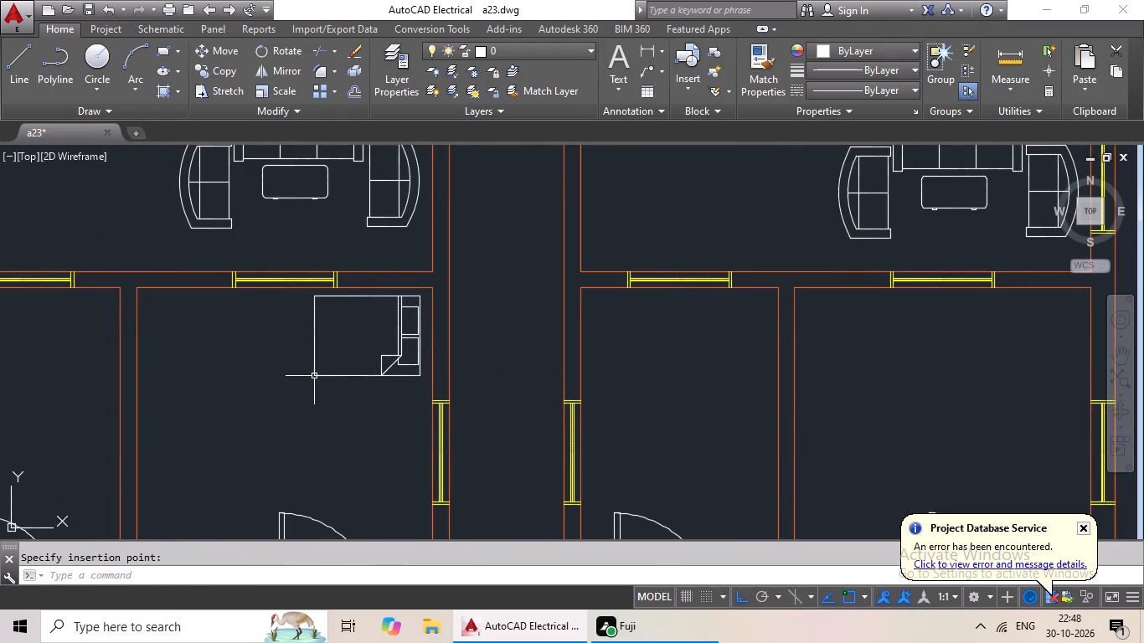
key("ctrl+v")
middle_click_drag(546, 376, 111, 380)
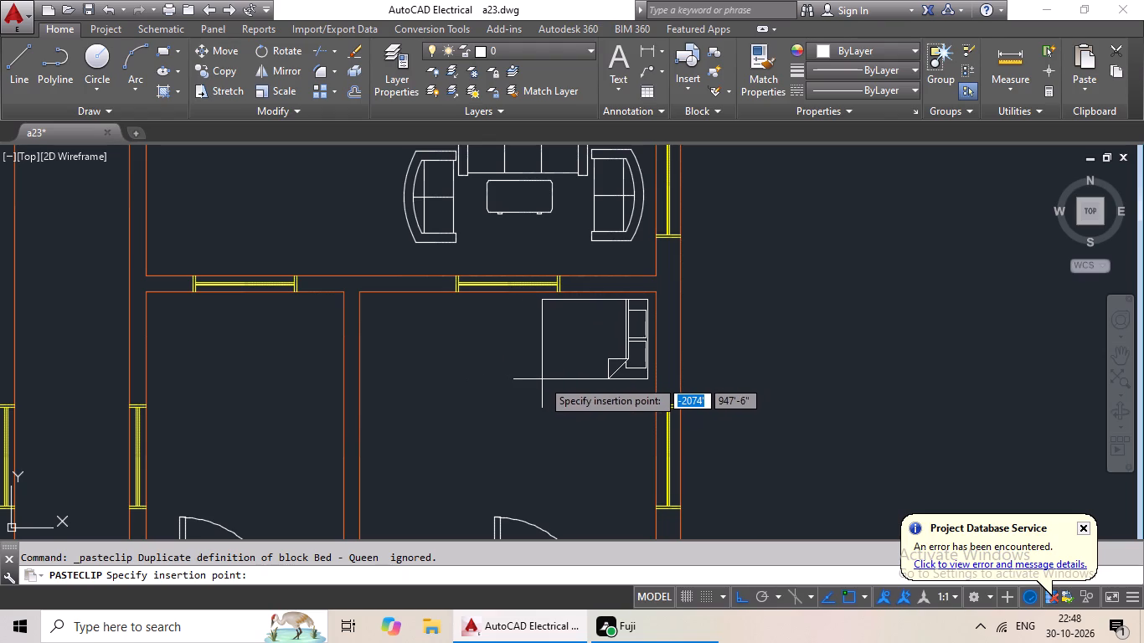
left_click(542, 379)
Paste the rotated queen bed into the larger bedrooms of both bottom-row units, in the upper right corner, left-hand unit first.
scroll(553, 376, "down", 2)
middle_click_drag(503, 404, 529, 279)
scroll(512, 327, "down", 1)
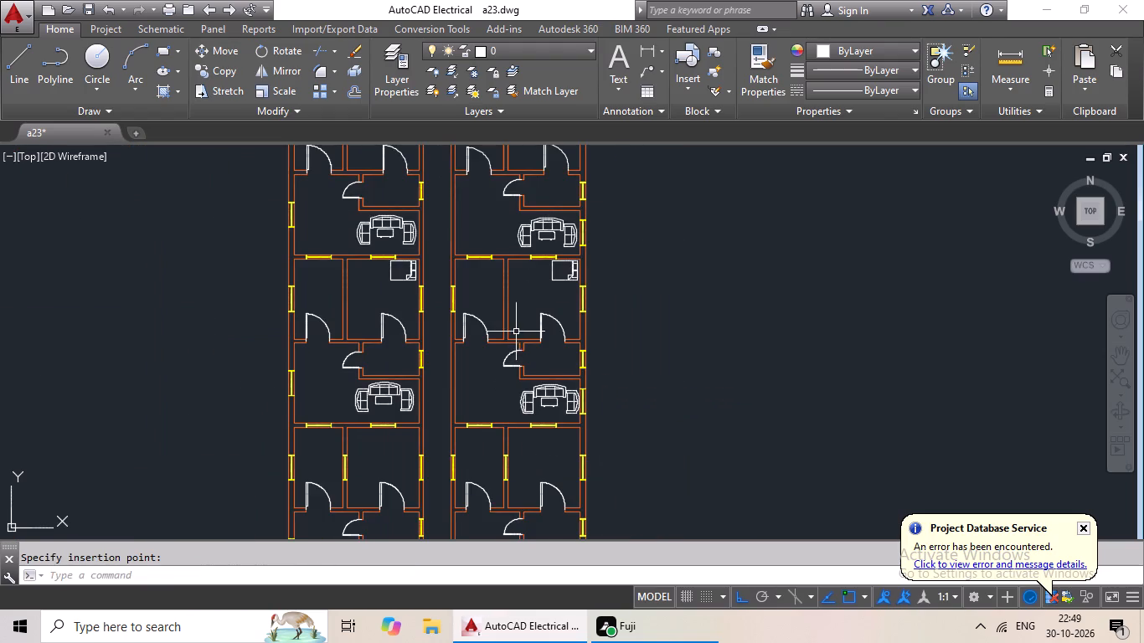
middle_click_drag(520, 322, 528, 249)
key("ctrl+v")
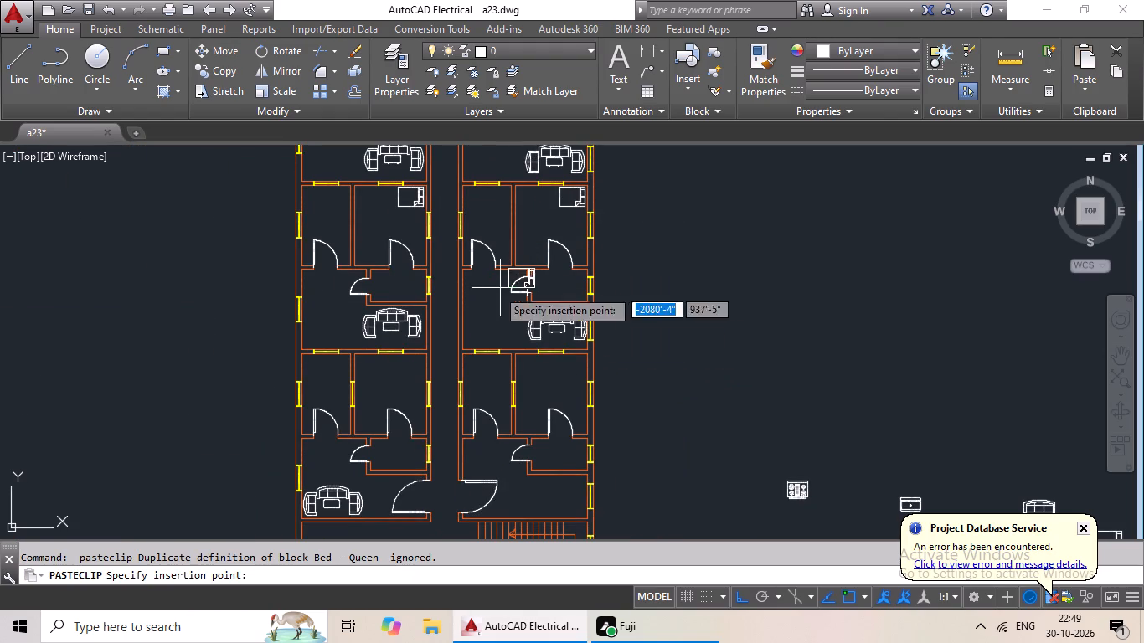
scroll(396, 370, "up", 4)
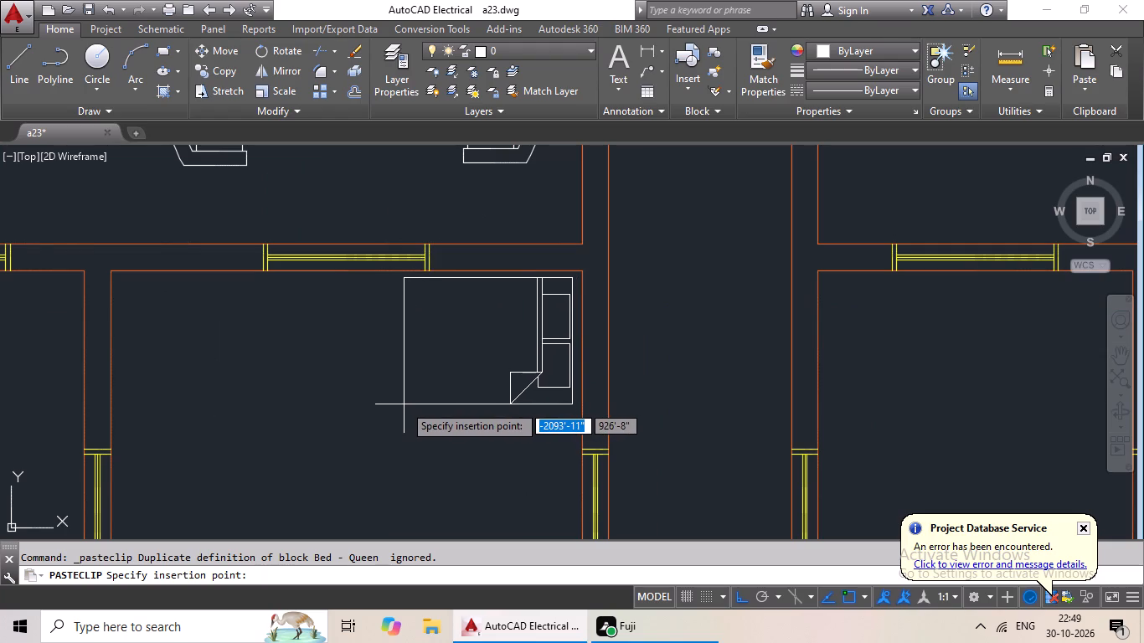
left_click(404, 404)
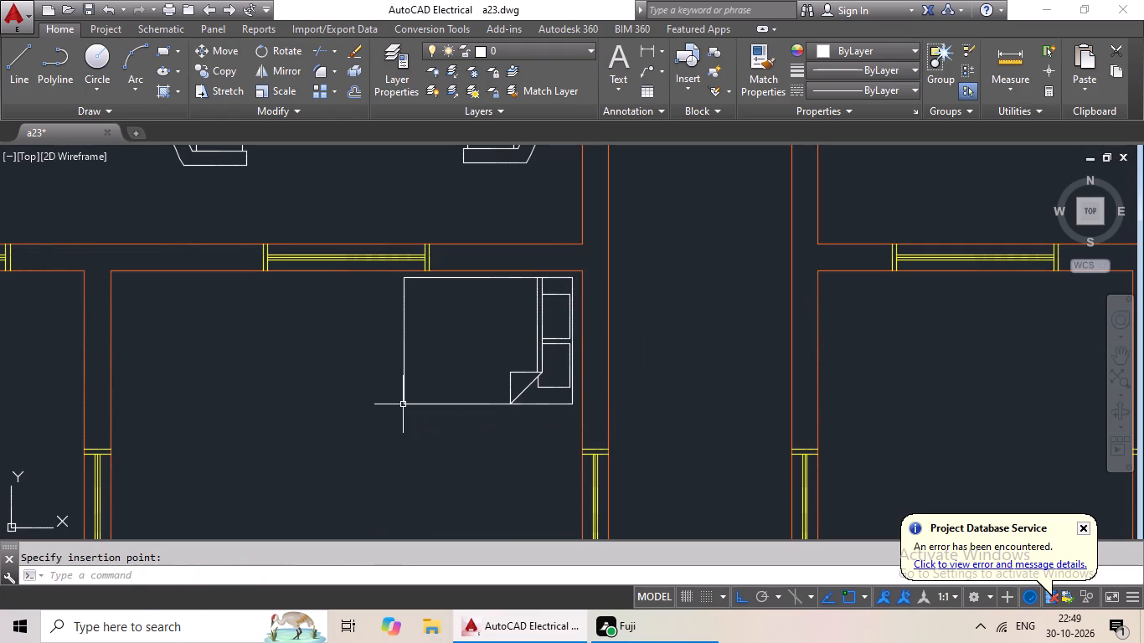
key("ctrl+v")
scroll(442, 382, "down", 3)
scroll(658, 388, "up", 2)
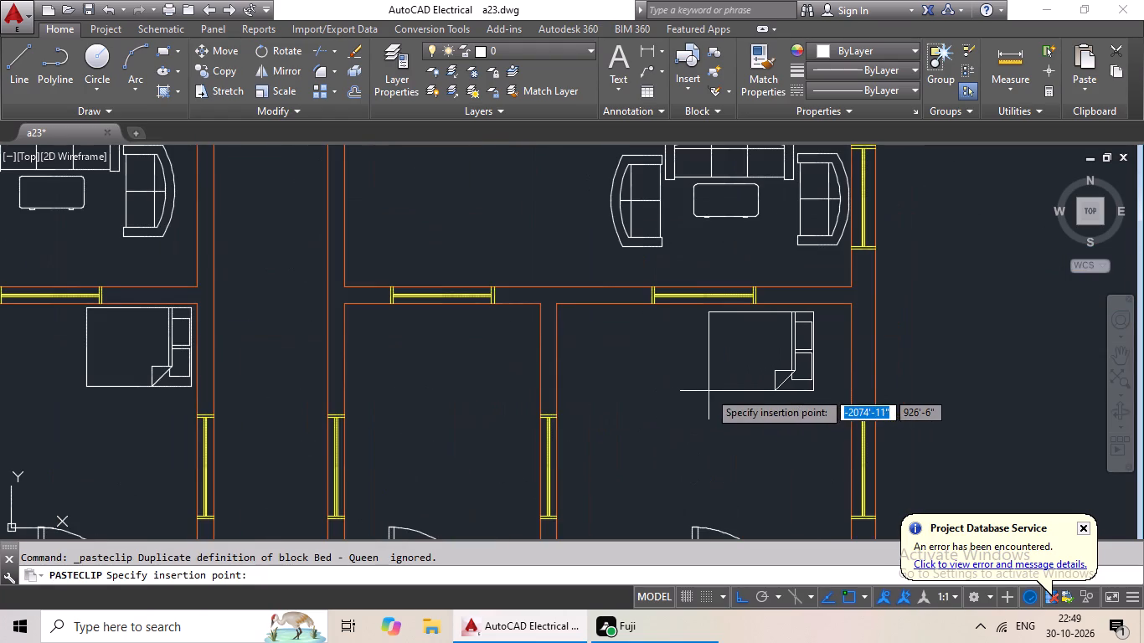
left_click(739, 388)
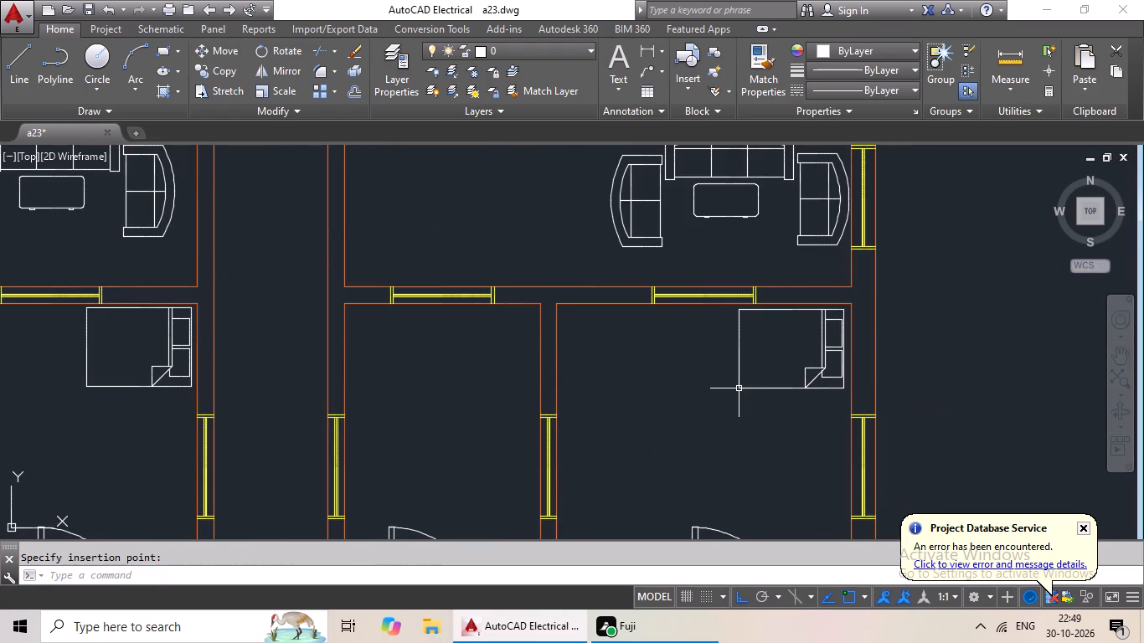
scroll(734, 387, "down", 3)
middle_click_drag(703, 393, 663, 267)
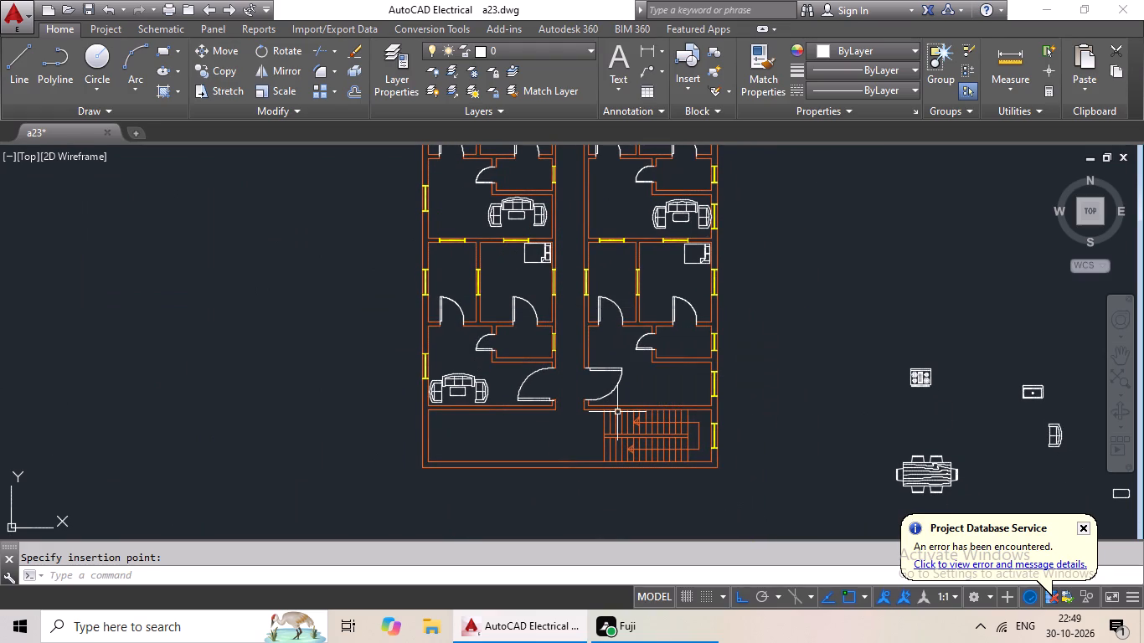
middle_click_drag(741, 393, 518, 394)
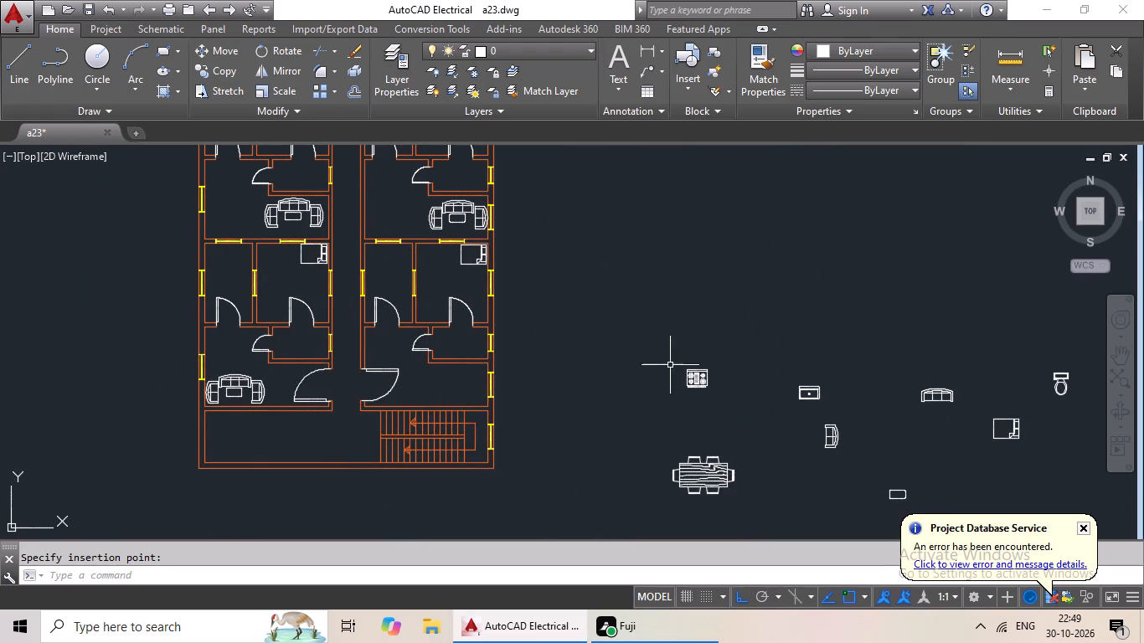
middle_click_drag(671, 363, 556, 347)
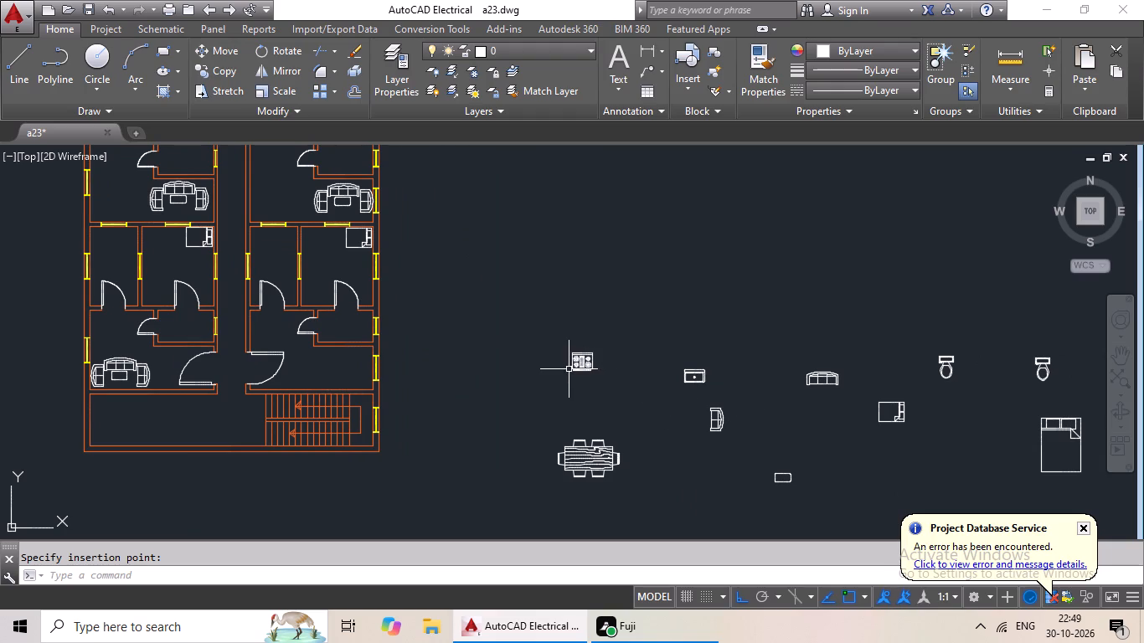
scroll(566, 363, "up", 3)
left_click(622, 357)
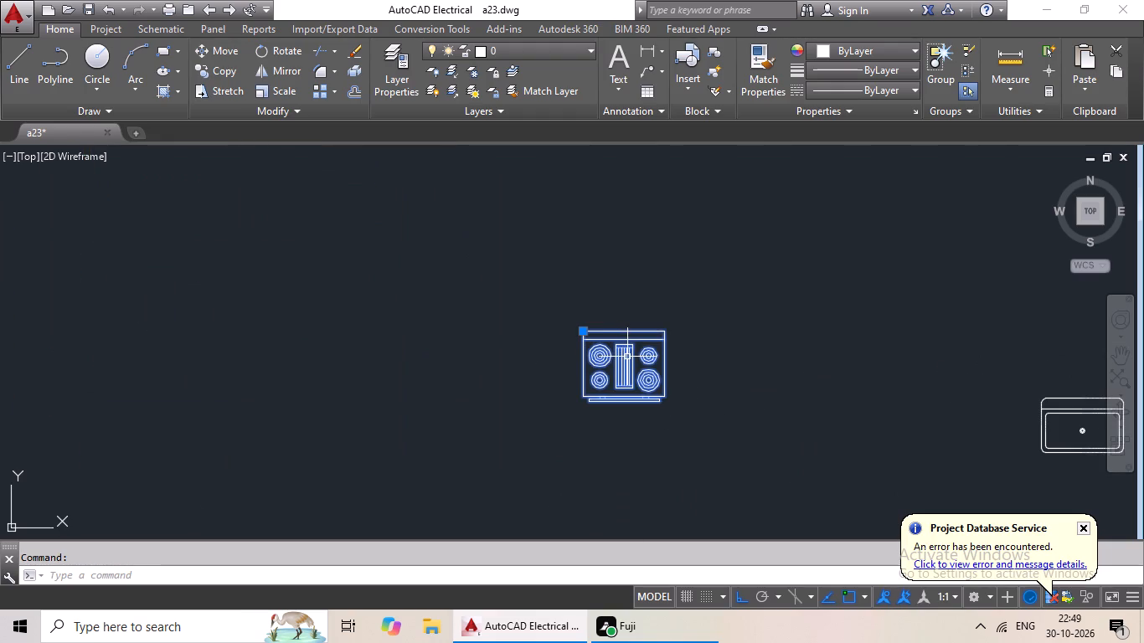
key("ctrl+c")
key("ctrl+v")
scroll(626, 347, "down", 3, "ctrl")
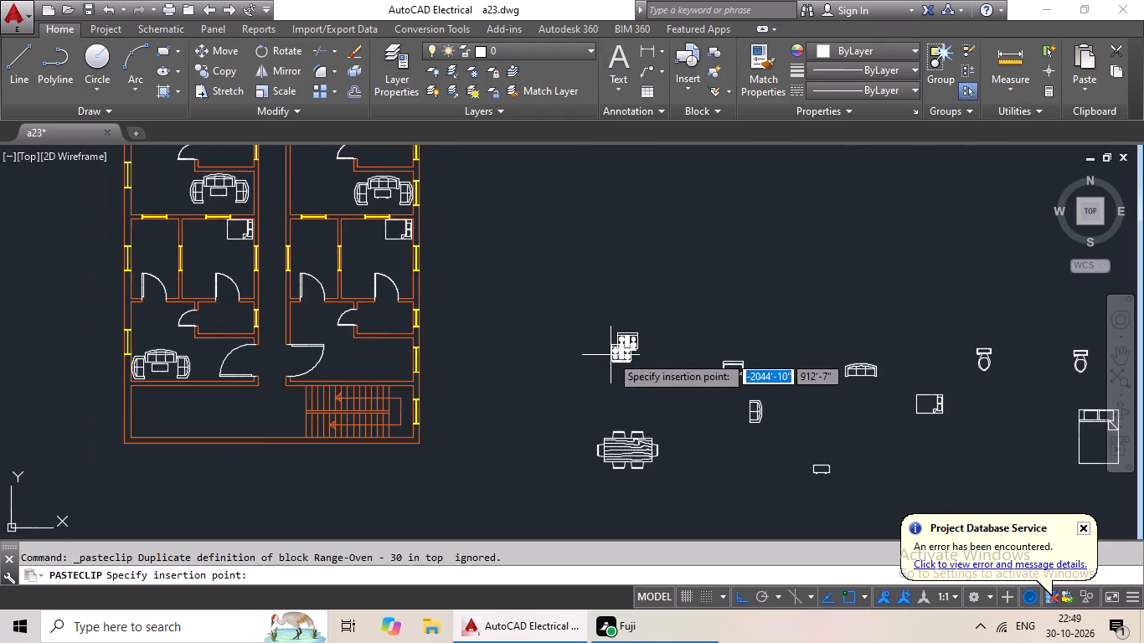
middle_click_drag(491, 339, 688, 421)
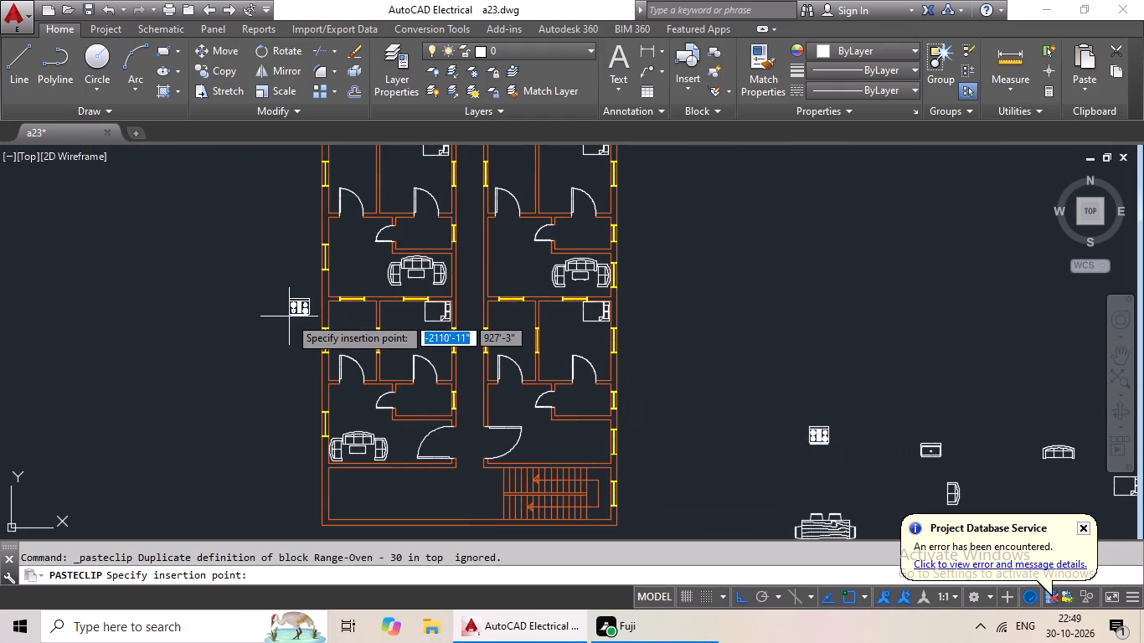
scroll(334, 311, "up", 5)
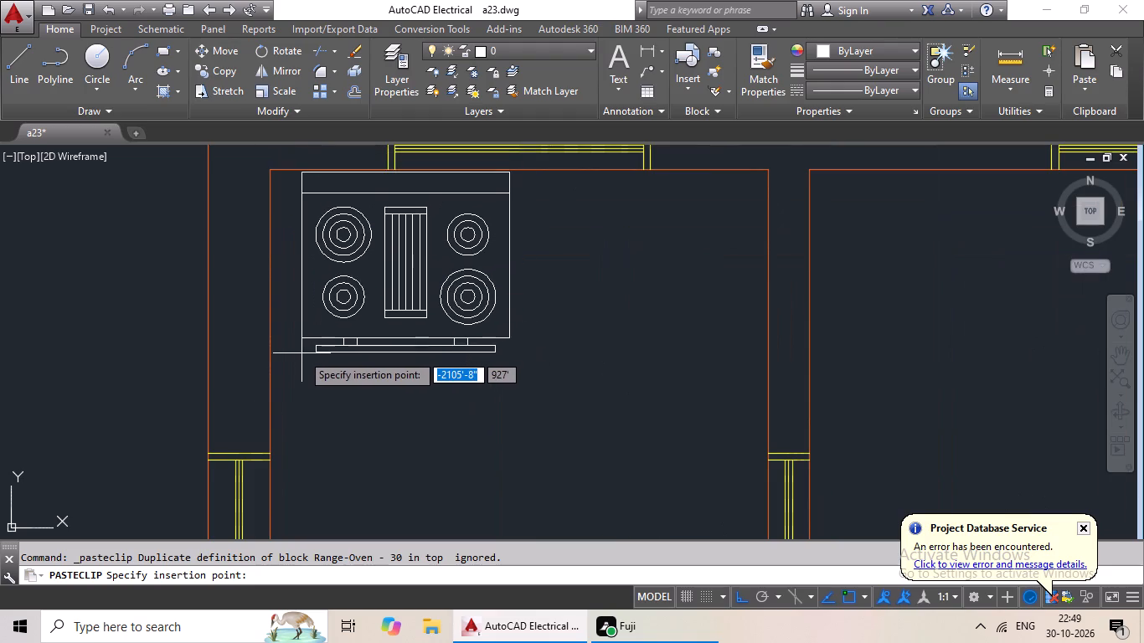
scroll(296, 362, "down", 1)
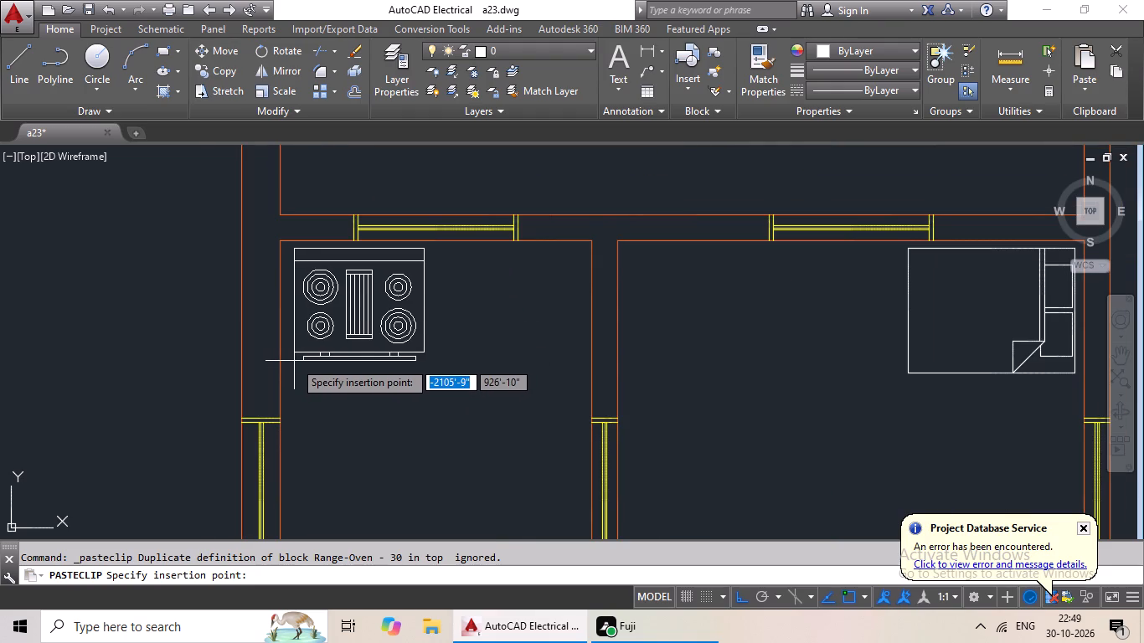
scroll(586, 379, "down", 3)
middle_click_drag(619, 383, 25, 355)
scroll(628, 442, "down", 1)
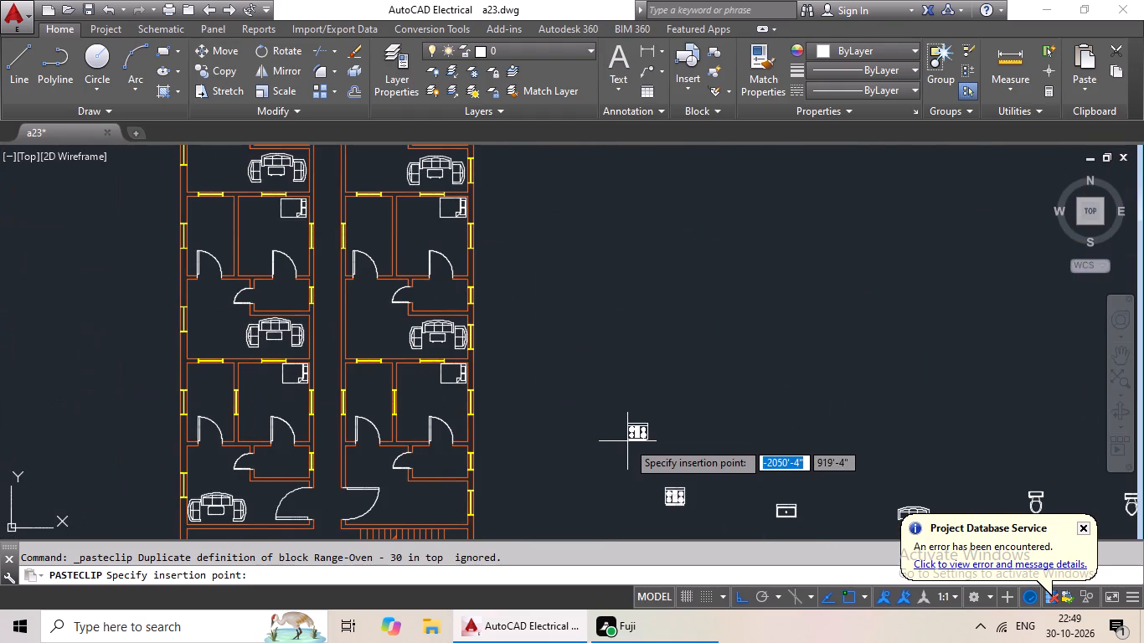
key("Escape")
Scale the source range-oven block by reference about its left edge, taking its full width down to about 1'-1".
scroll(706, 512, "up", 3)
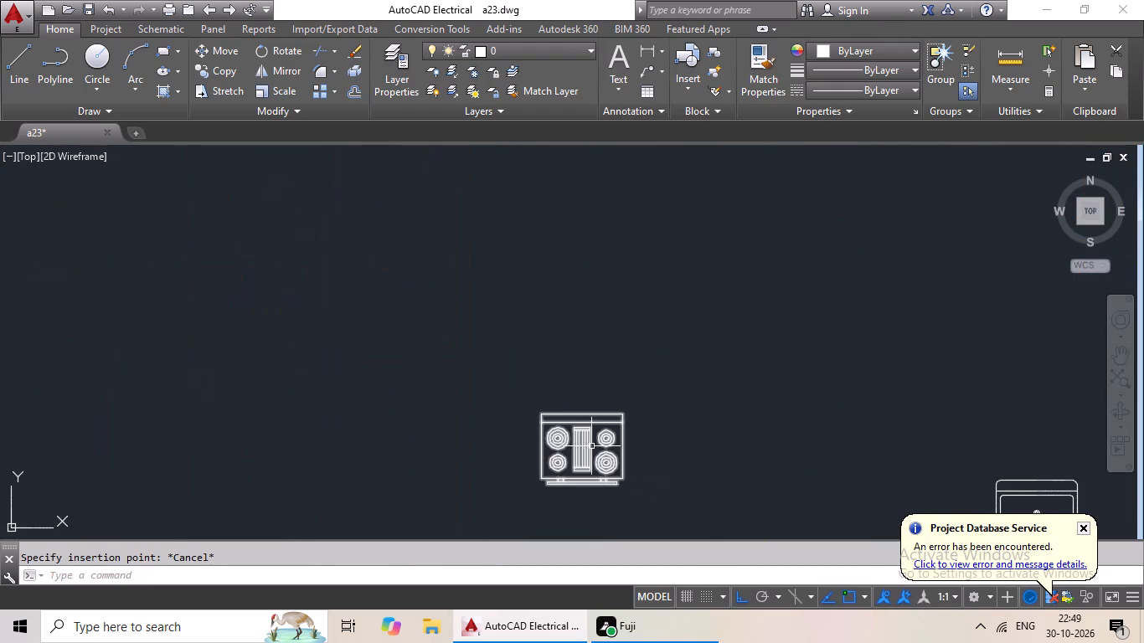
middle_click_drag(576, 437, 571, 349)
left_click(564, 360)
left_click(554, 363)
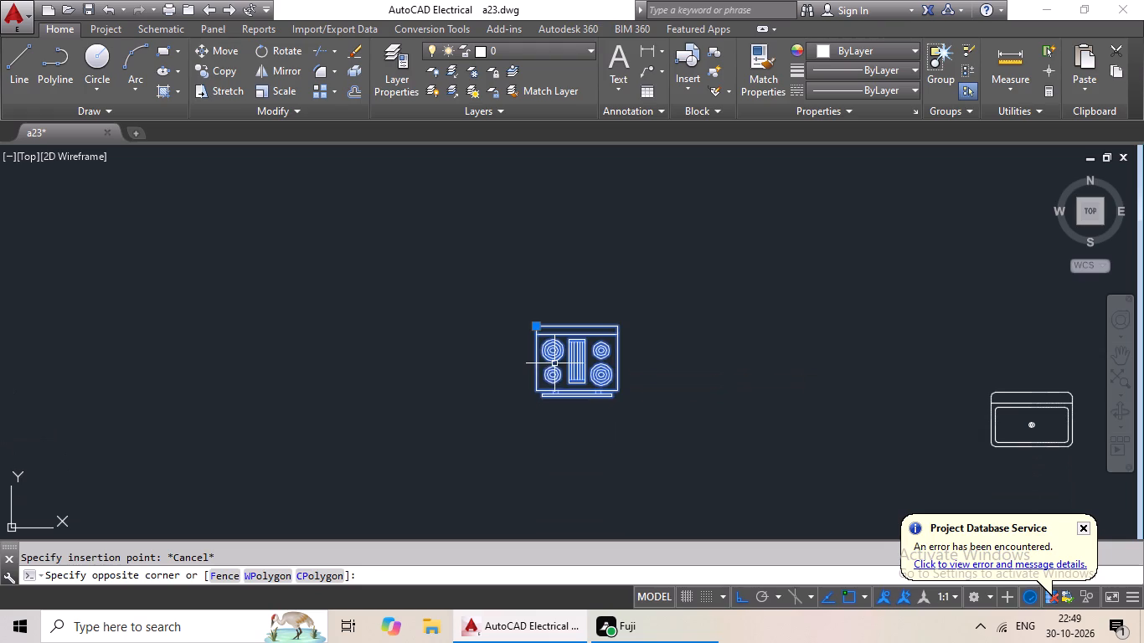
left_click(276, 90)
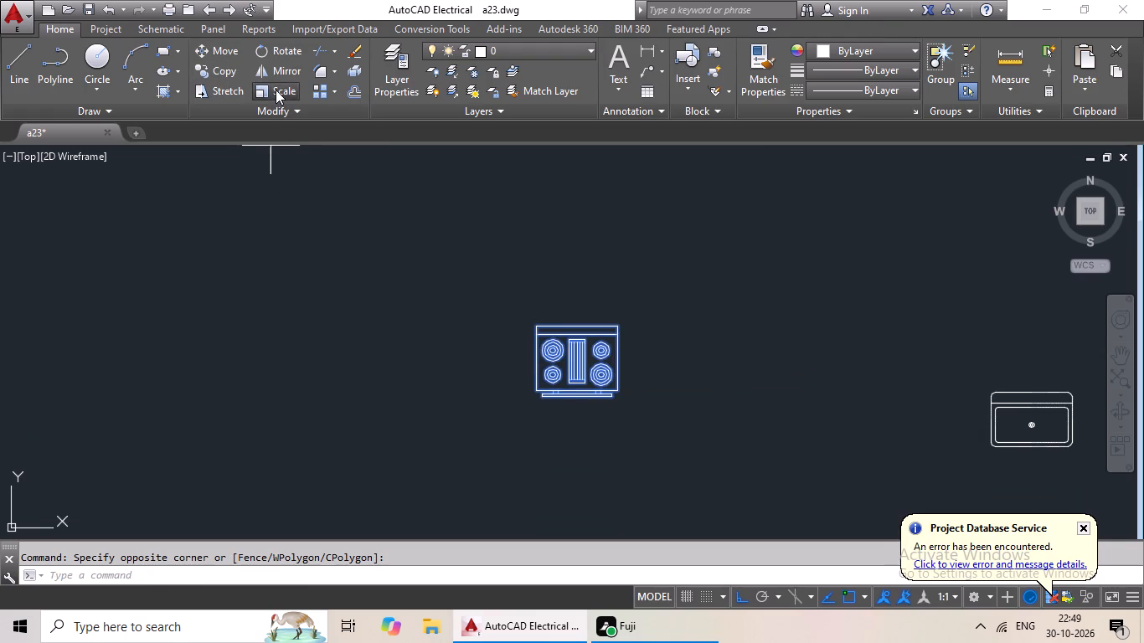
scroll(546, 342, "up", 2)
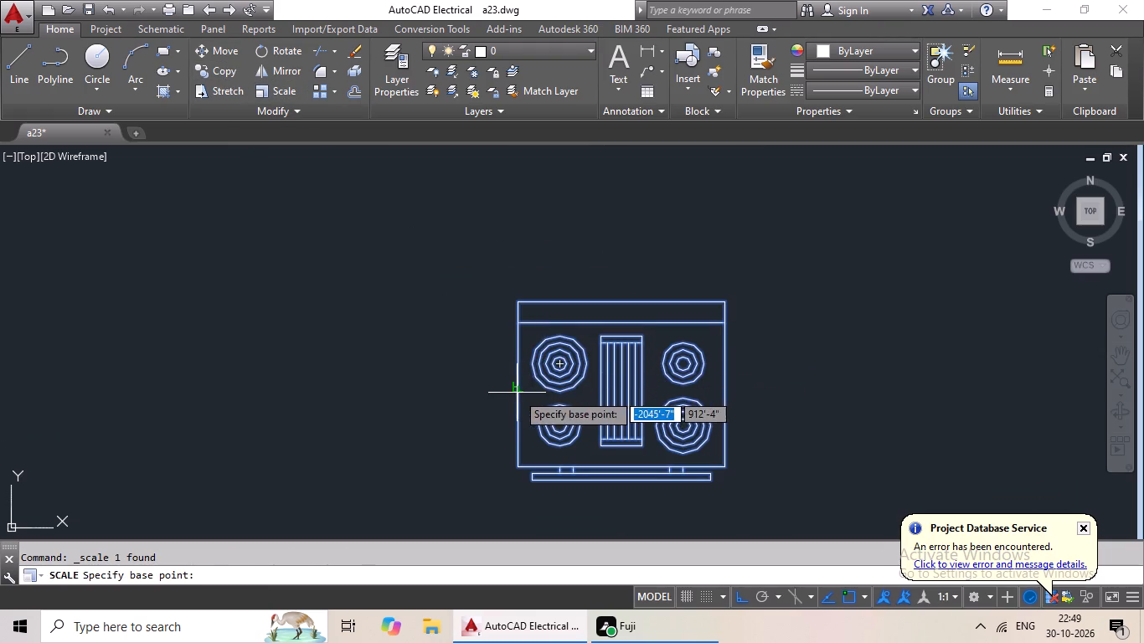
left_click(516, 387)
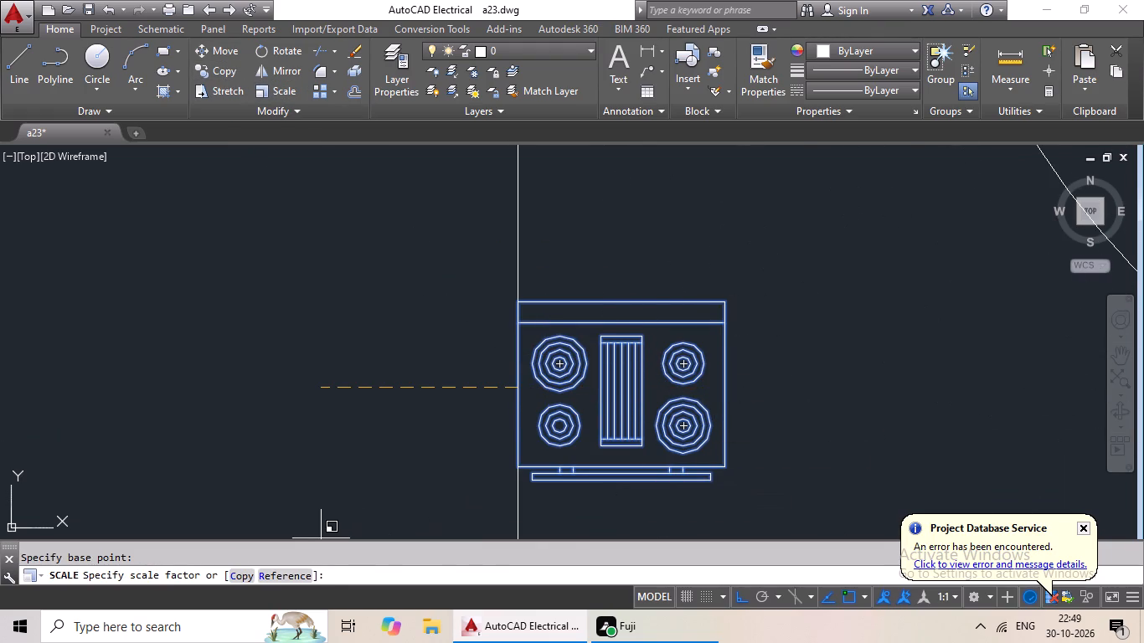
left_click(285, 573)
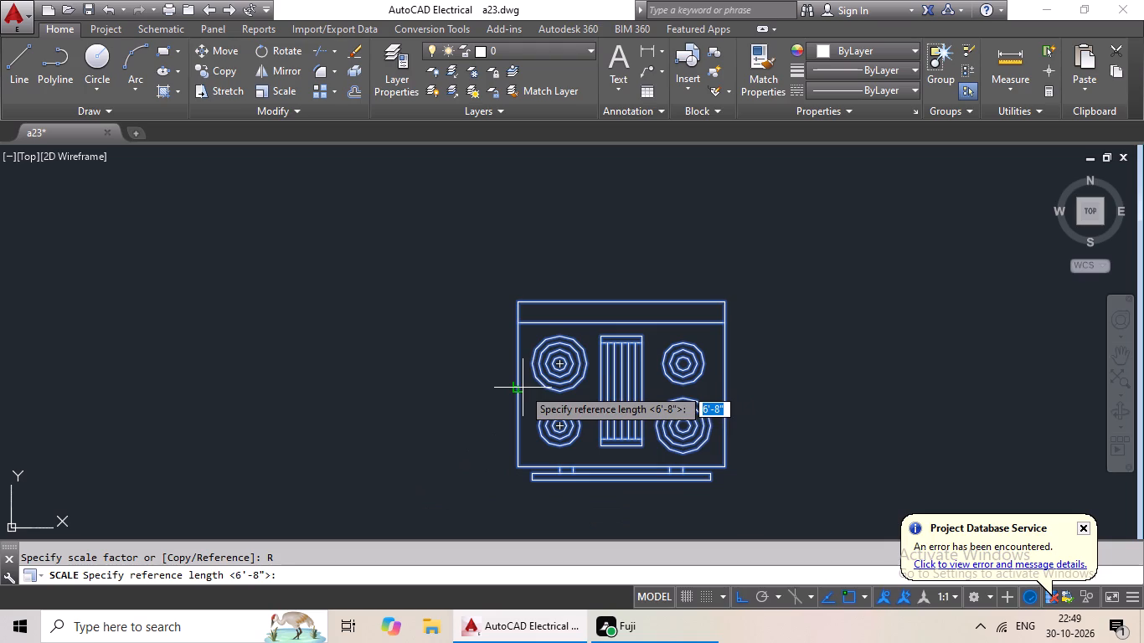
left_click(519, 386)
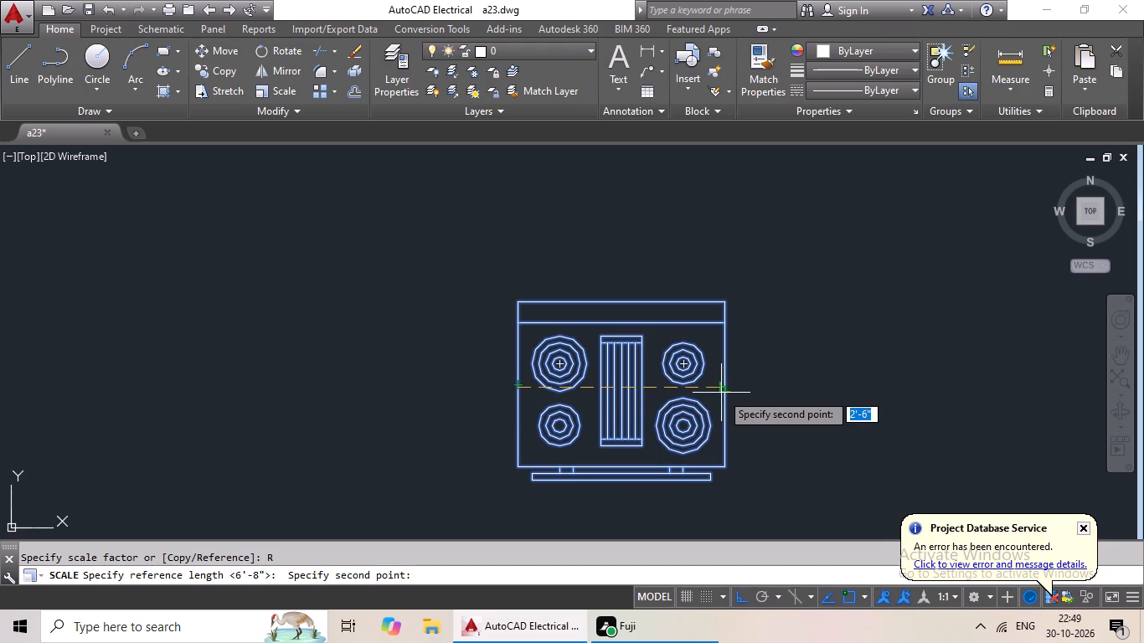
left_click(727, 385)
left_click(609, 393)
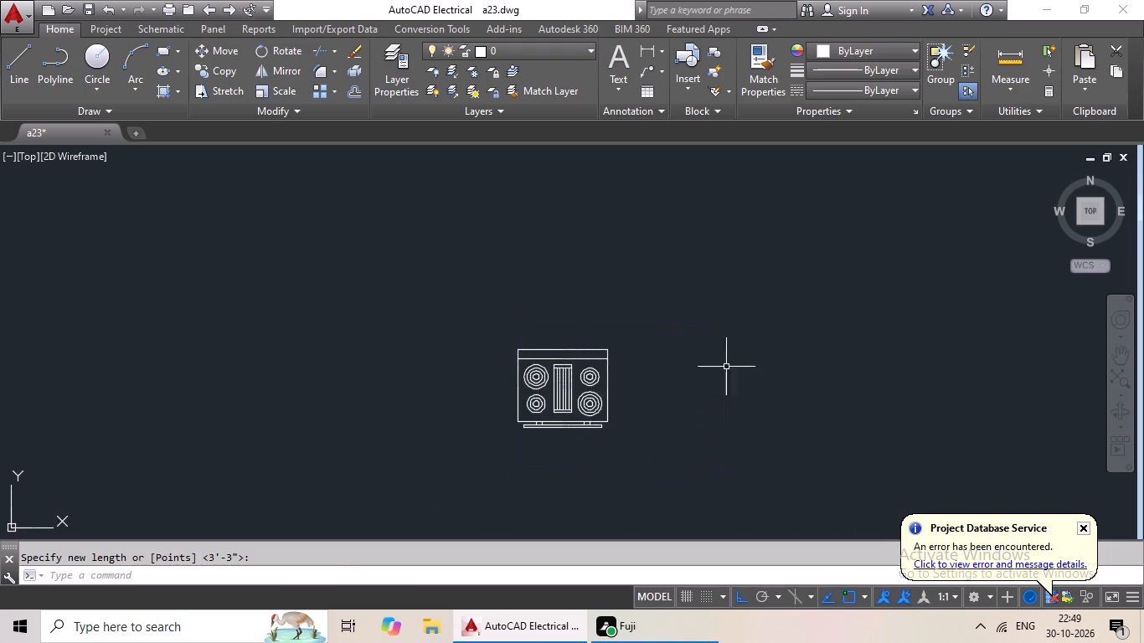
Scale the source single-sink block by reference about its right edge, reducing its full width to just over half.
scroll(745, 360, "down", 2)
middle_click_drag(762, 369, 394, 291)
left_click(747, 361)
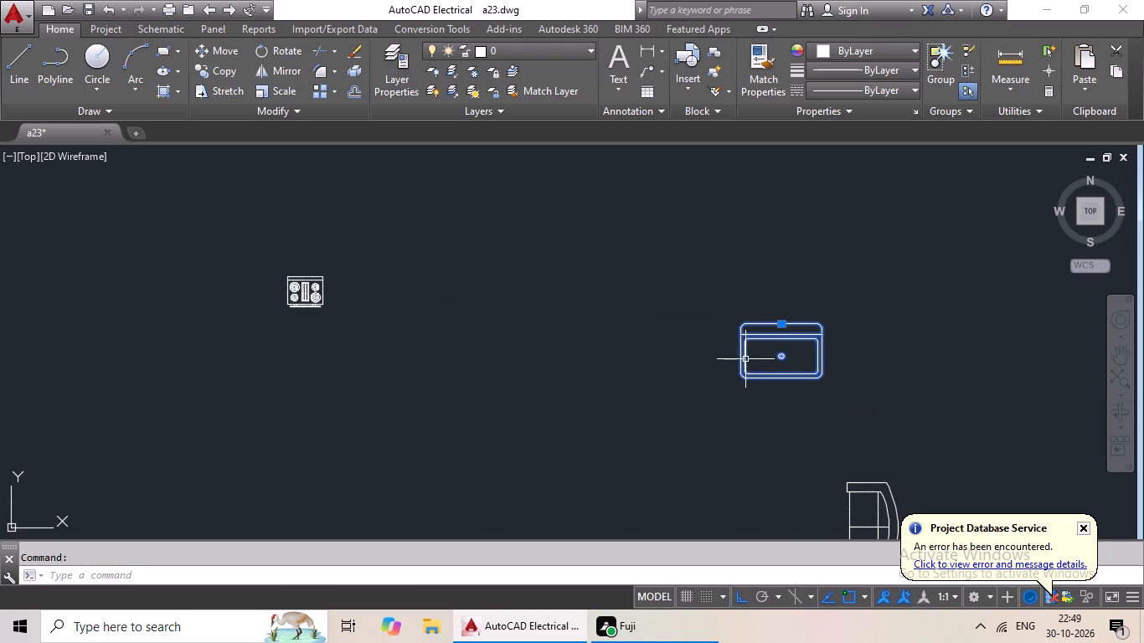
left_click(274, 93)
scroll(837, 351, "up", 2)
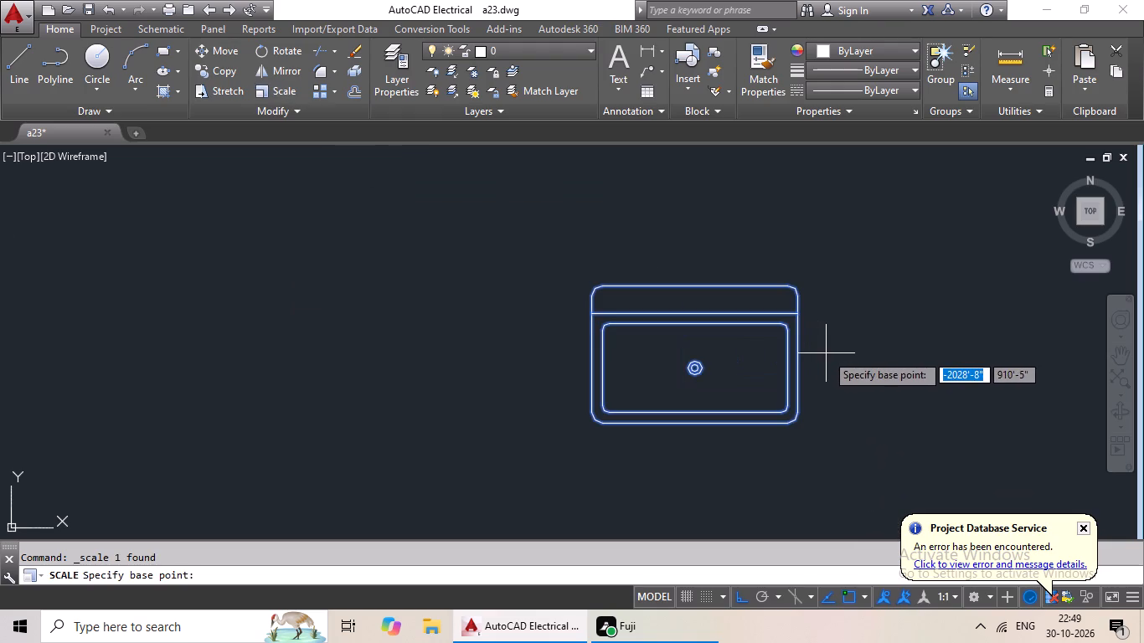
left_click(801, 357)
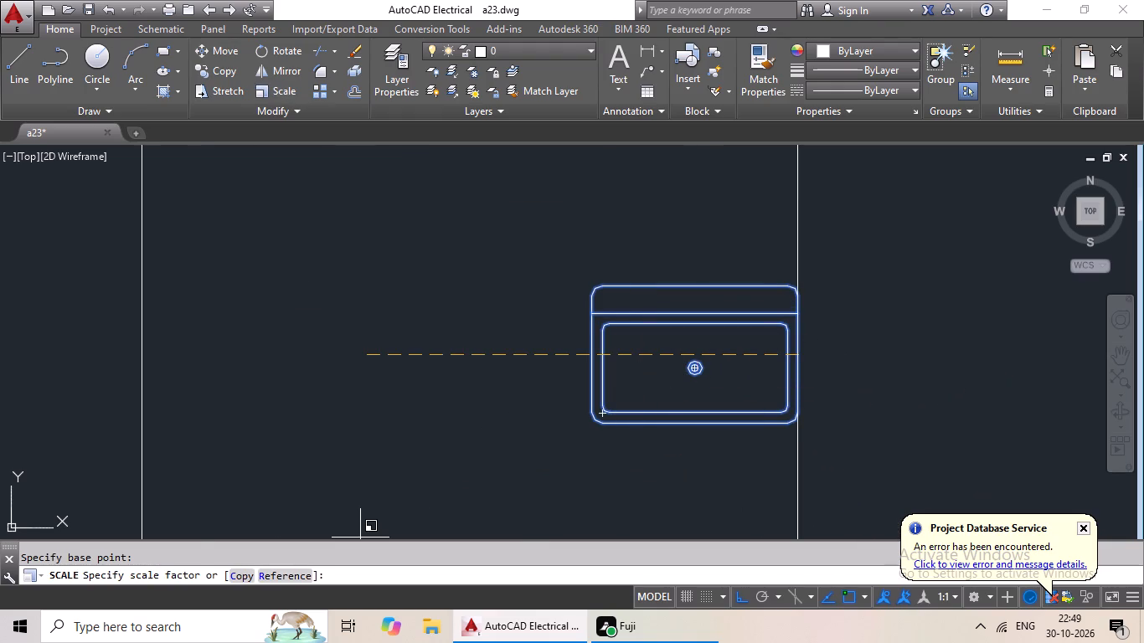
left_click(271, 570)
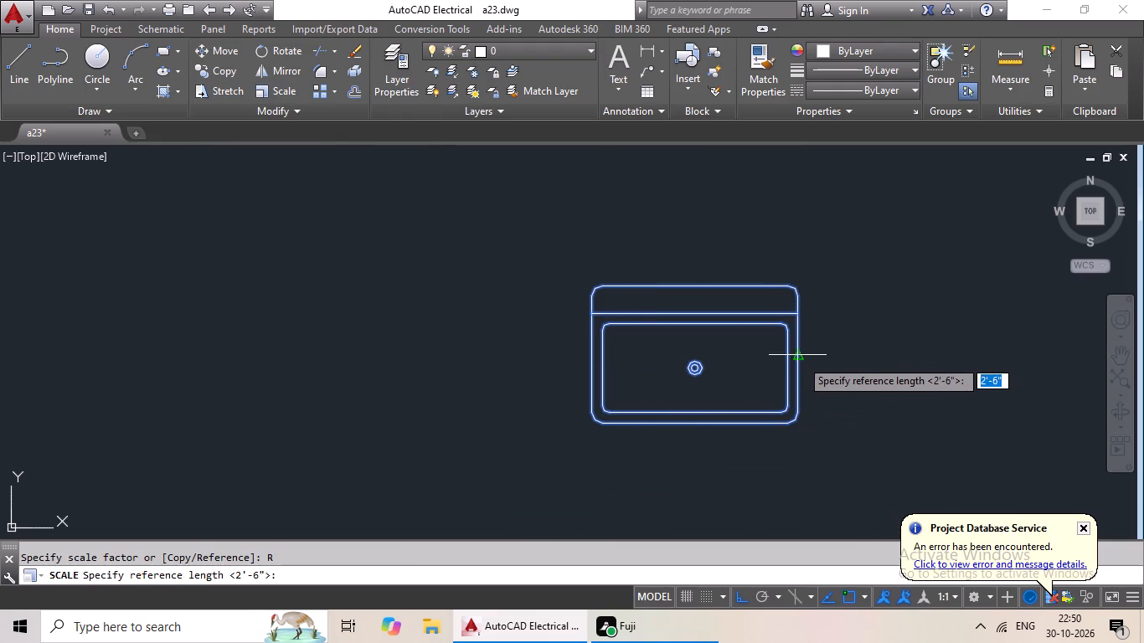
left_click(797, 361)
left_click(589, 354)
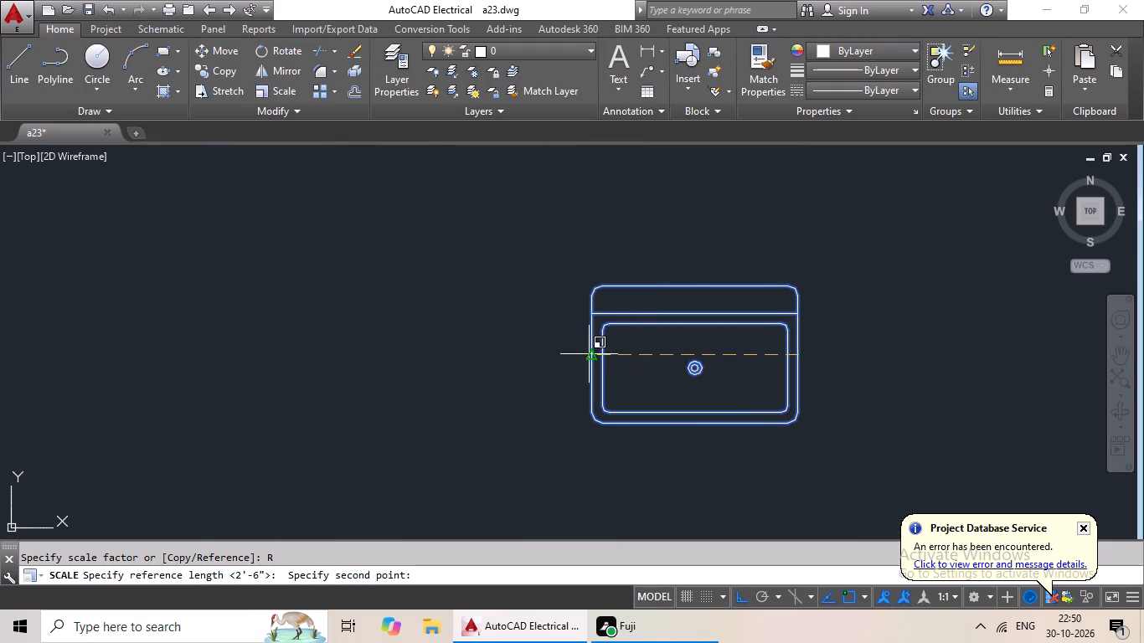
left_click(684, 365)
Copy the reduced range-oven into the bottom-row left-hand unit's smaller room, near the upper left corner below the window wall.
scroll(890, 351, "down", 3)
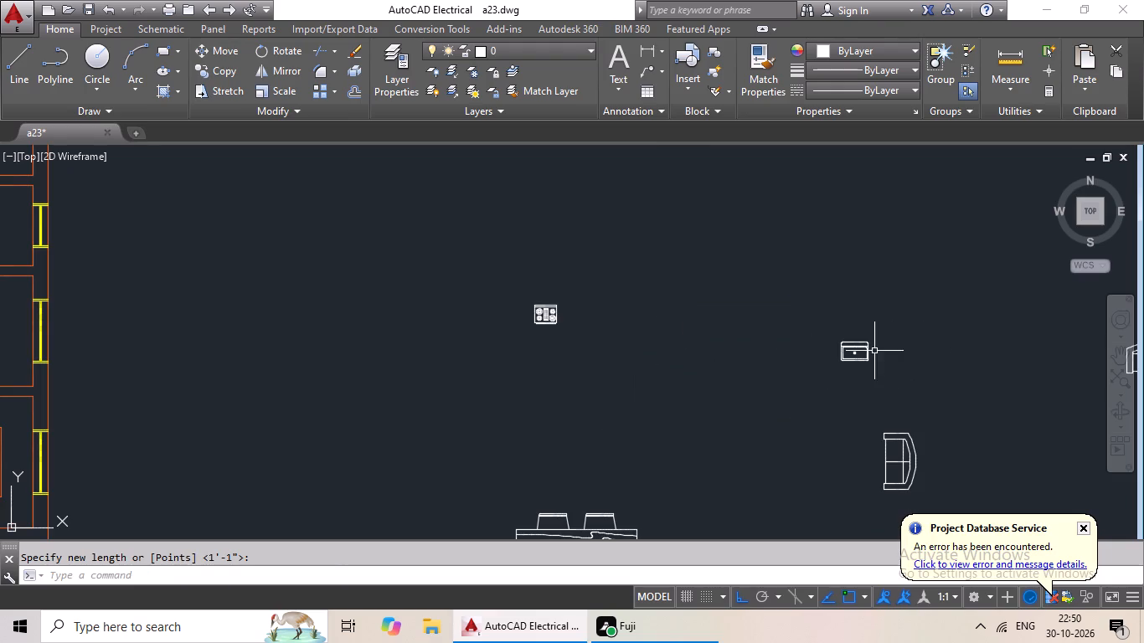
left_click(549, 316)
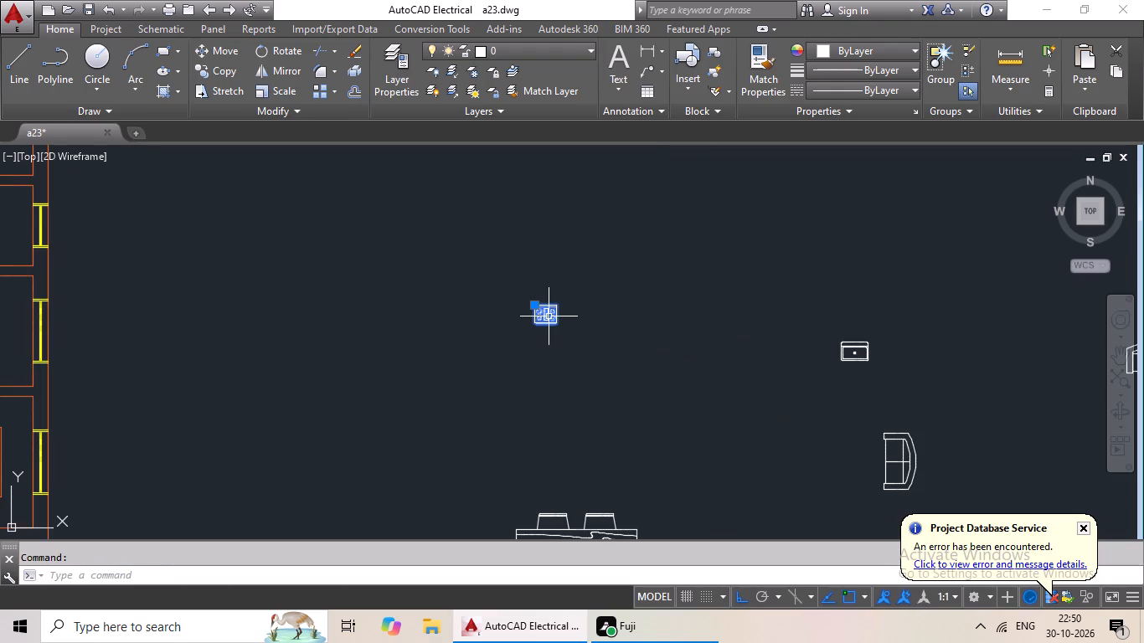
key("ctrl+c")
key("ctrl+v")
scroll(510, 321, "down", 3, "ctrl")
middle_click_drag(468, 321, 693, 424)
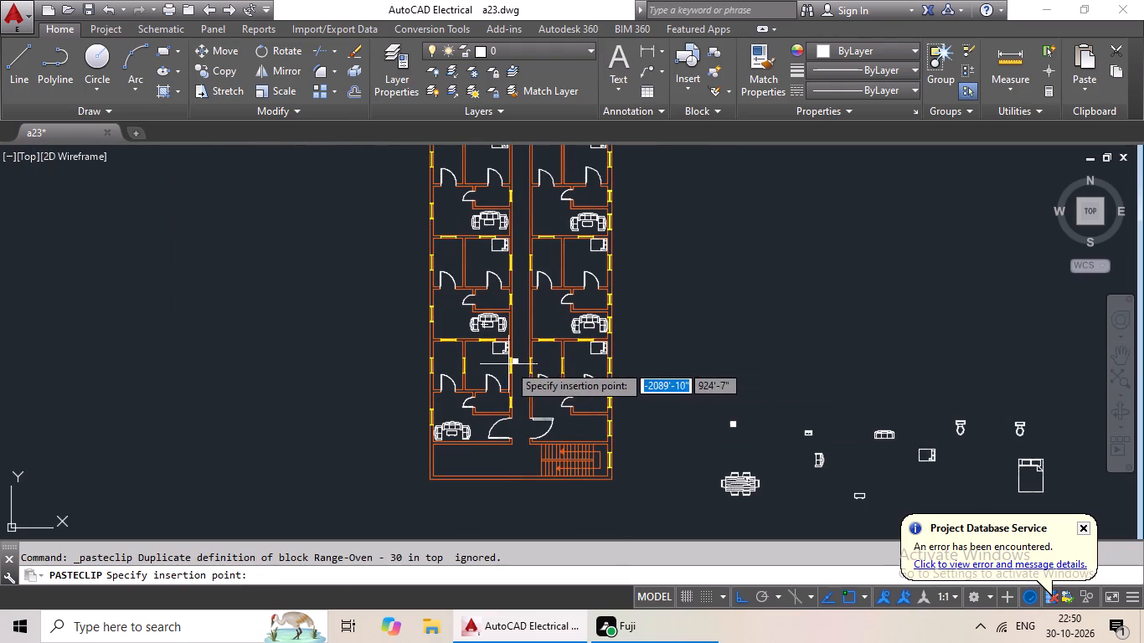
scroll(488, 370, "up", 3)
scroll(284, 298, "up", 2)
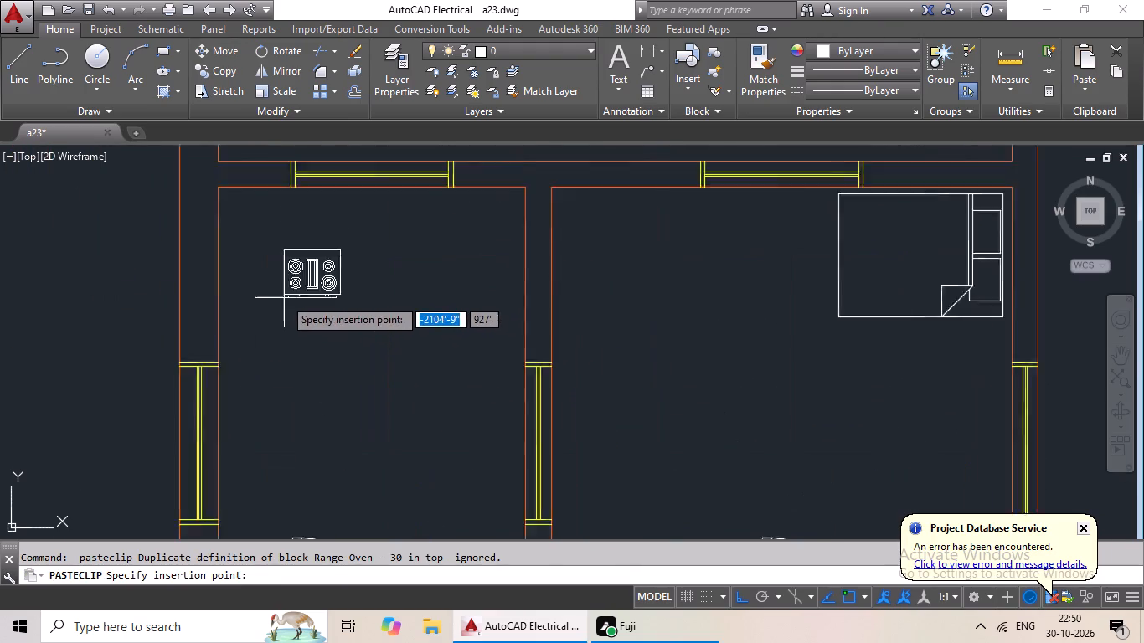
scroll(284, 298, "up", 1)
middle_click_drag(269, 286, 275, 395)
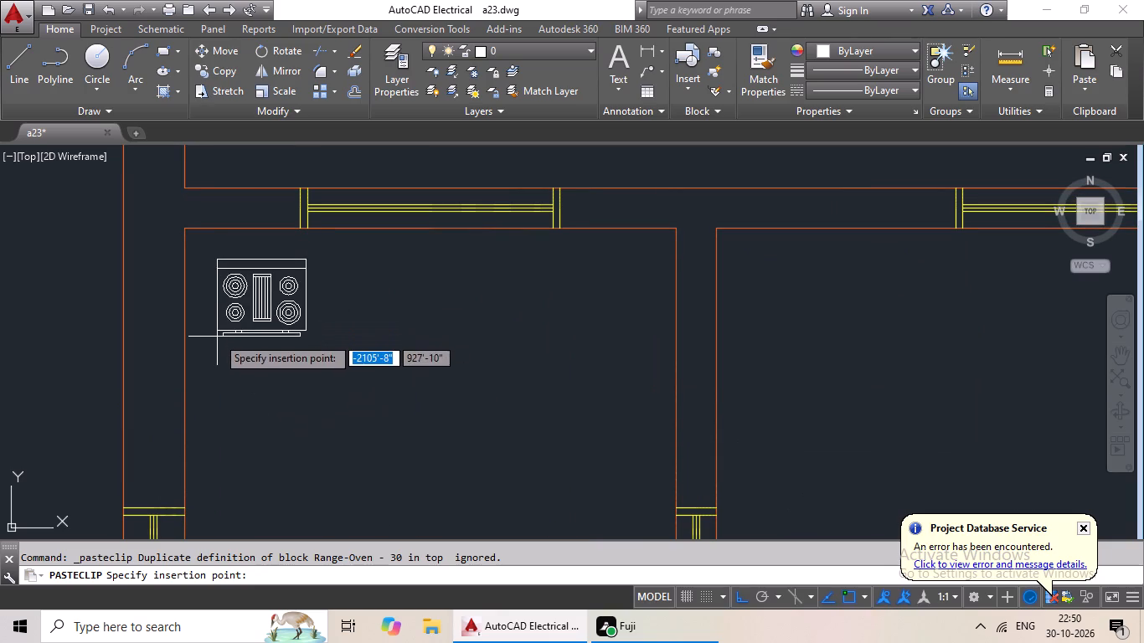
left_click(217, 337)
Copy the reduced sink into the same smaller room, to the right of the range-oven along the upper wall.
scroll(591, 337, "down", 3)
middle_click_drag(623, 343, 258, 219)
middle_click_drag(931, 368, 559, 349)
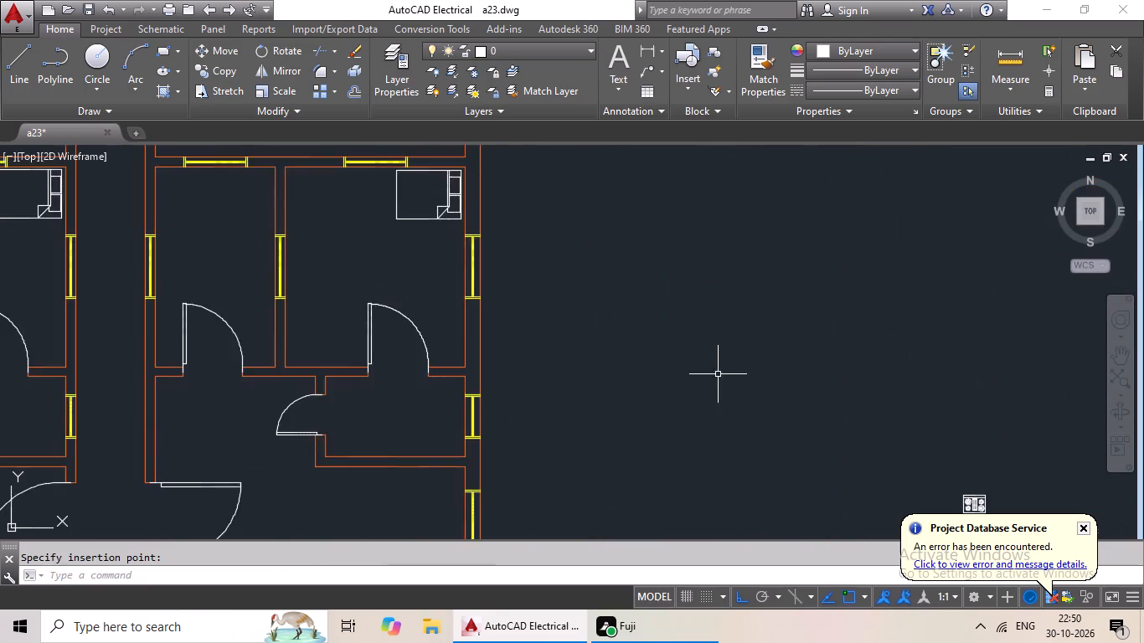
scroll(719, 374, "down", 2)
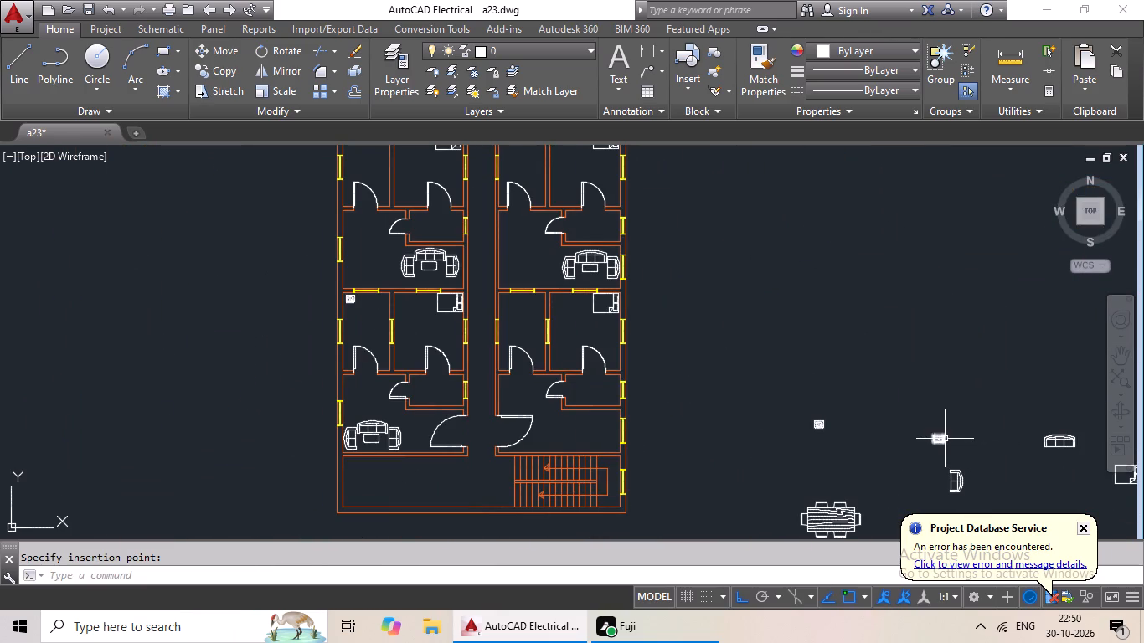
left_click(945, 439)
key("ctrl+c")
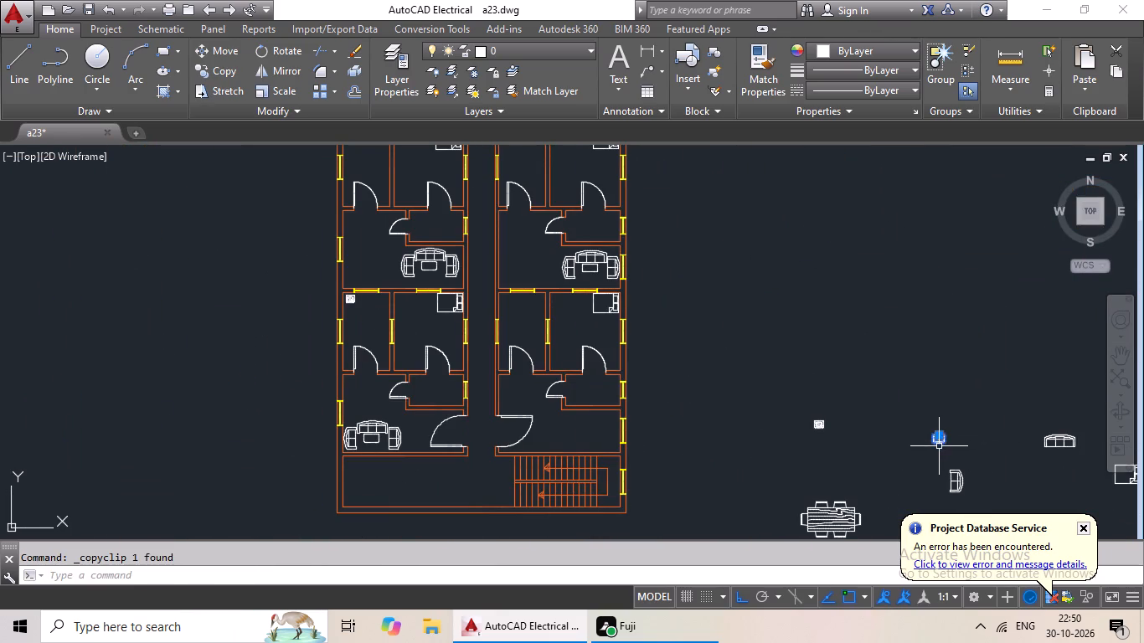
key("ctrl+v")
middle_click_drag(796, 445, 817, 468)
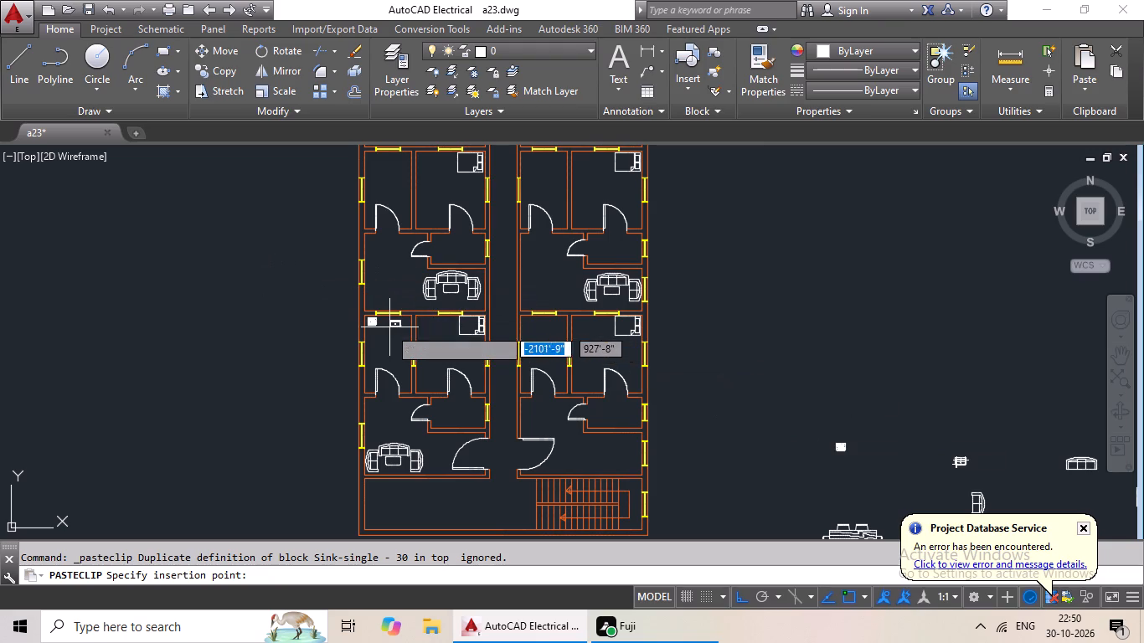
scroll(387, 327, "up", 4)
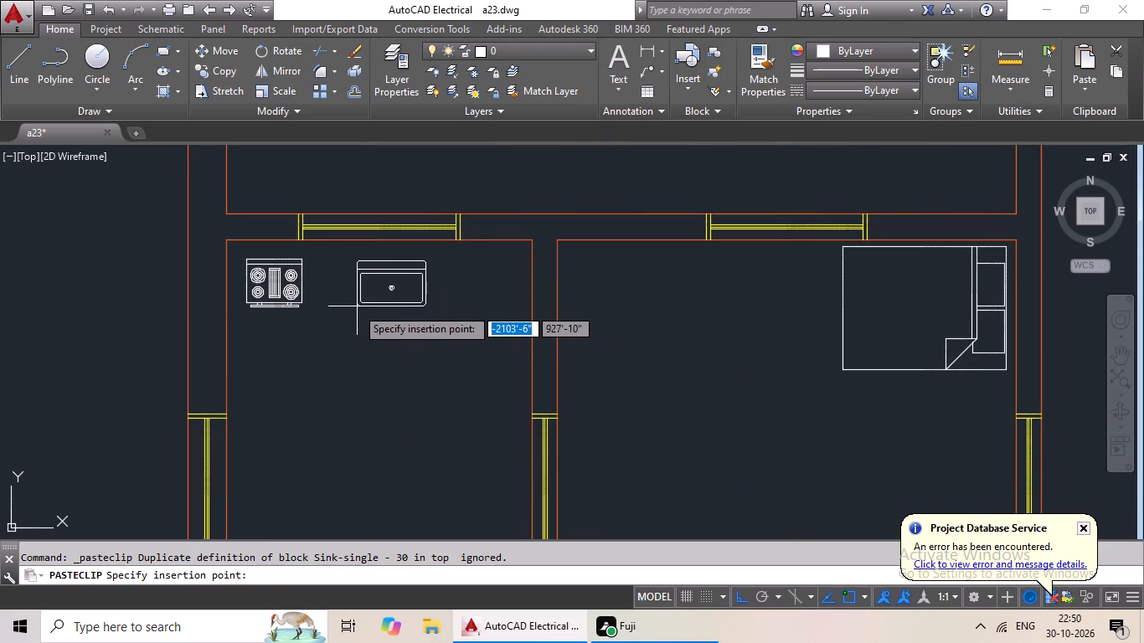
left_click(355, 308)
Copy the placed range-oven and sink together into the bottom-row right-hand unit's smaller room, below its window wall.
scroll(298, 259, "up", 2)
left_click_drag(275, 237, 217, 229)
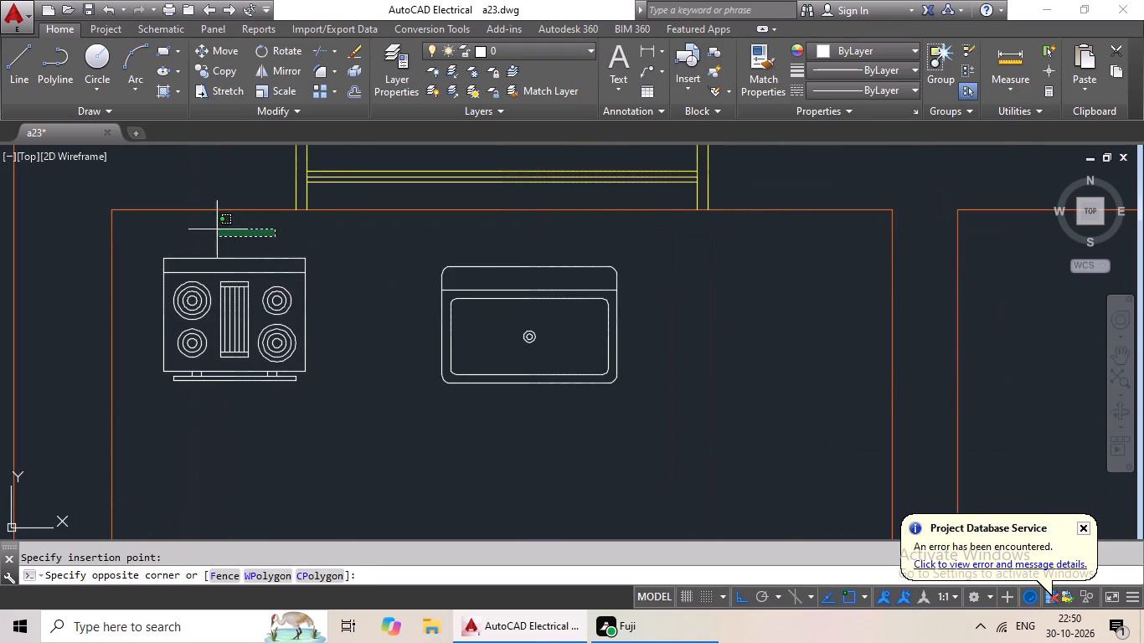
left_click_drag(217, 229, 621, 364)
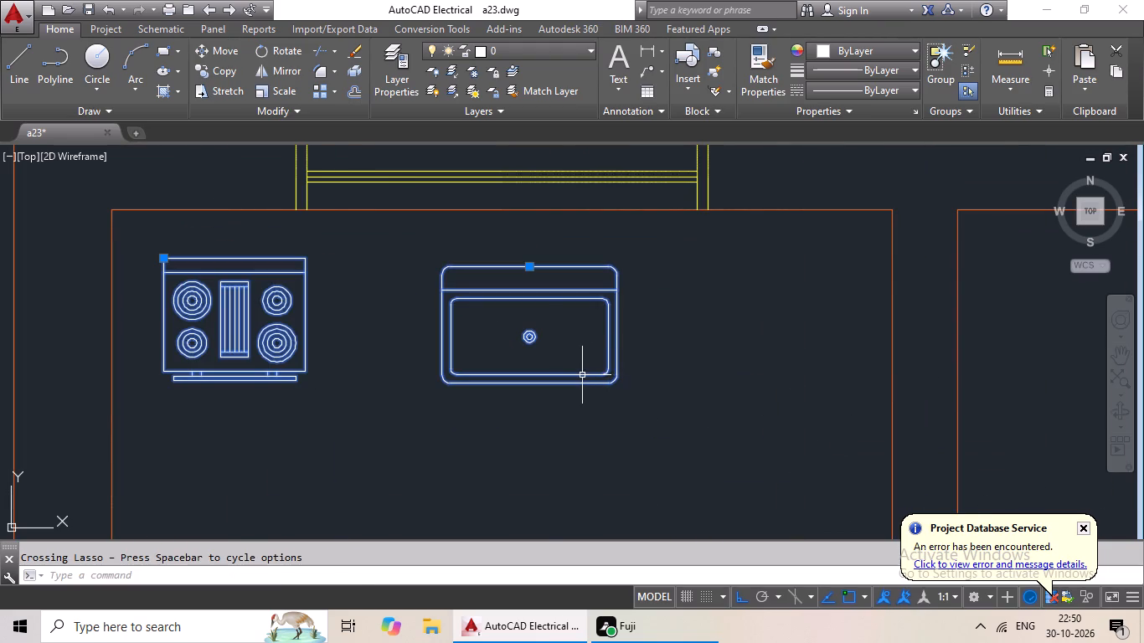
key("ctrl+c")
key("ctrl+v")
scroll(615, 362, "down", 3, "ctrl")
middle_click_drag(524, 316, 499, 491)
scroll(506, 469, "up", 1)
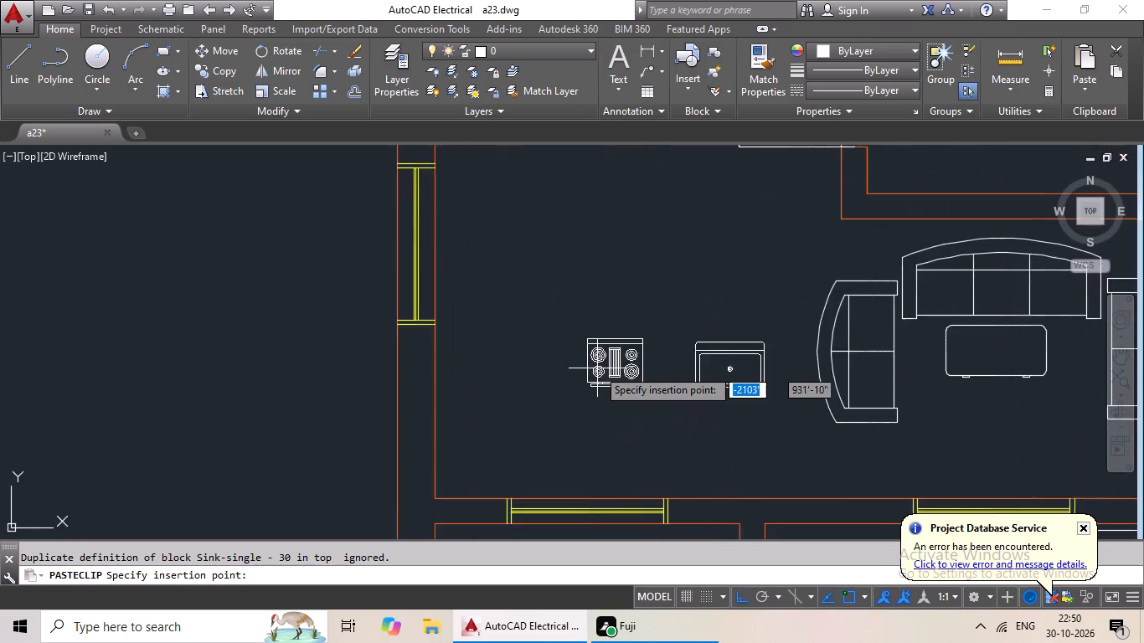
scroll(603, 350, "down", 3)
middle_click_drag(823, 404, 562, 350)
scroll(583, 367, "up", 1)
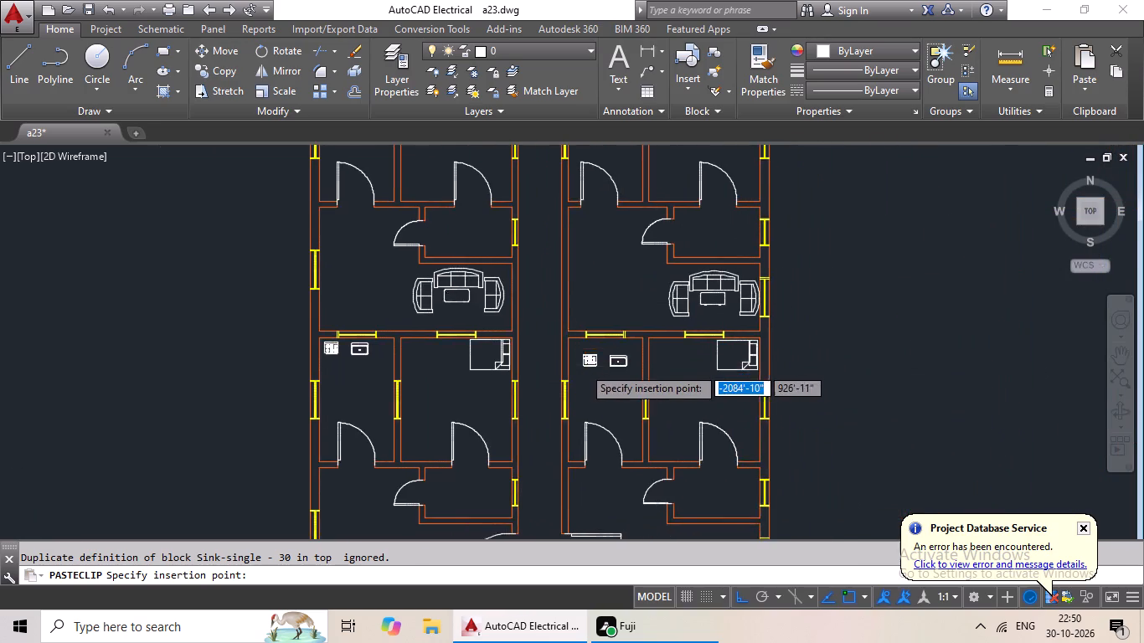
scroll(583, 367, "up", 2)
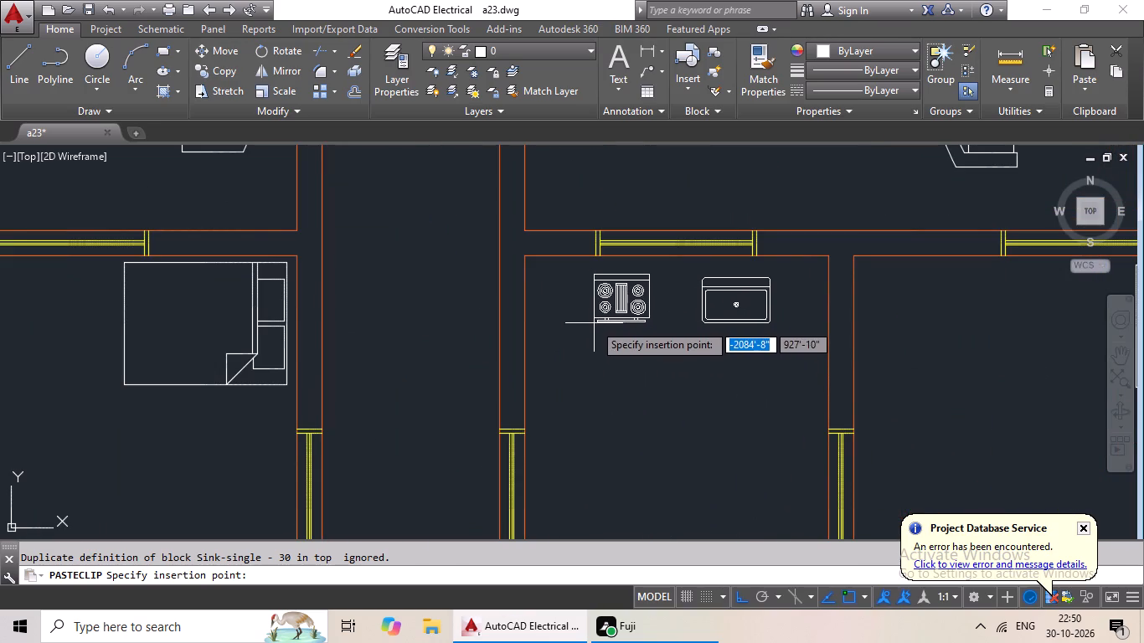
left_click(593, 320)
Paste the range-oven and sink pair below the window wall in both units' smaller rooms in the second row from the bottom.
key("ctrl+v")
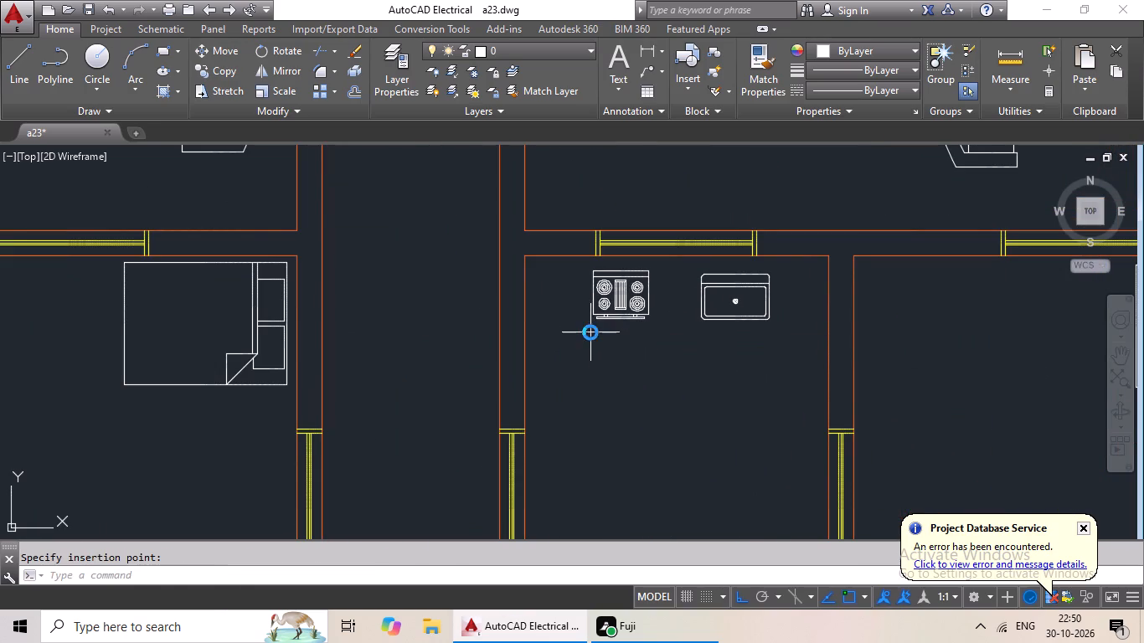
scroll(578, 332, "down", 2, "ctrl")
middle_click_drag(571, 263, 556, 432)
middle_click_drag(556, 356, 557, 440)
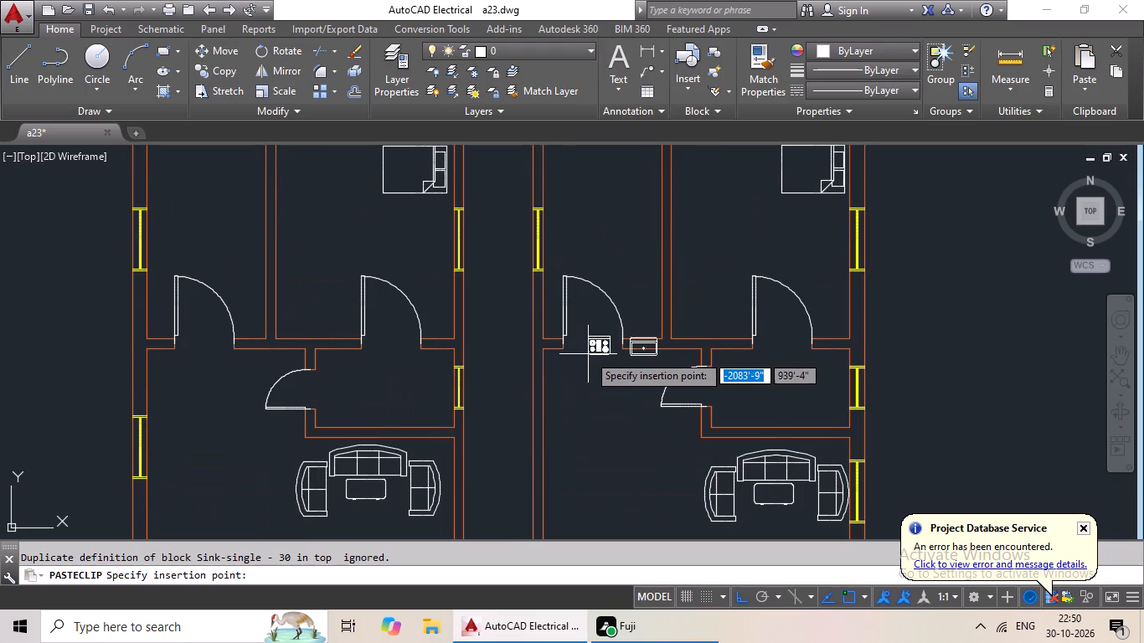
scroll(588, 354, "down", 1)
middle_click_drag(449, 310, 453, 385)
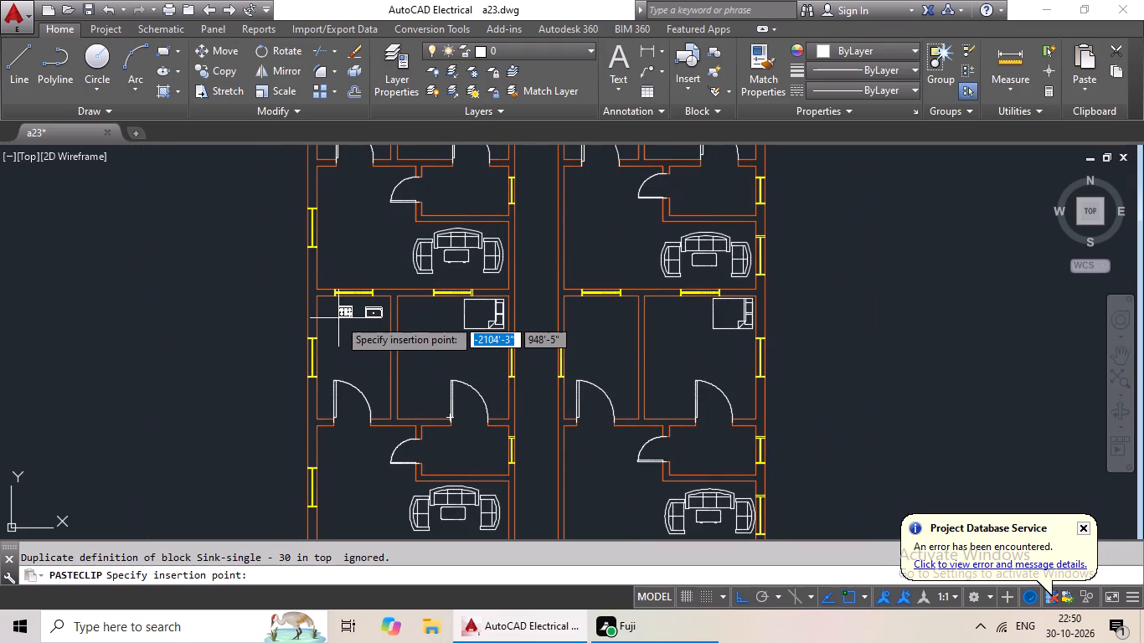
left_click(332, 315)
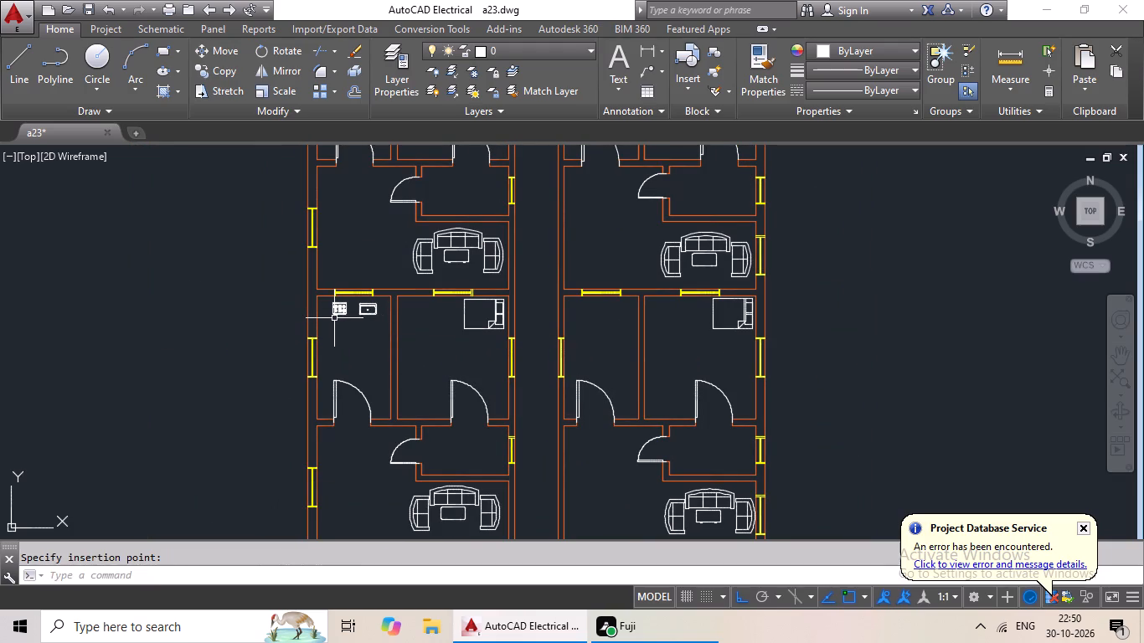
key("ctrl+v")
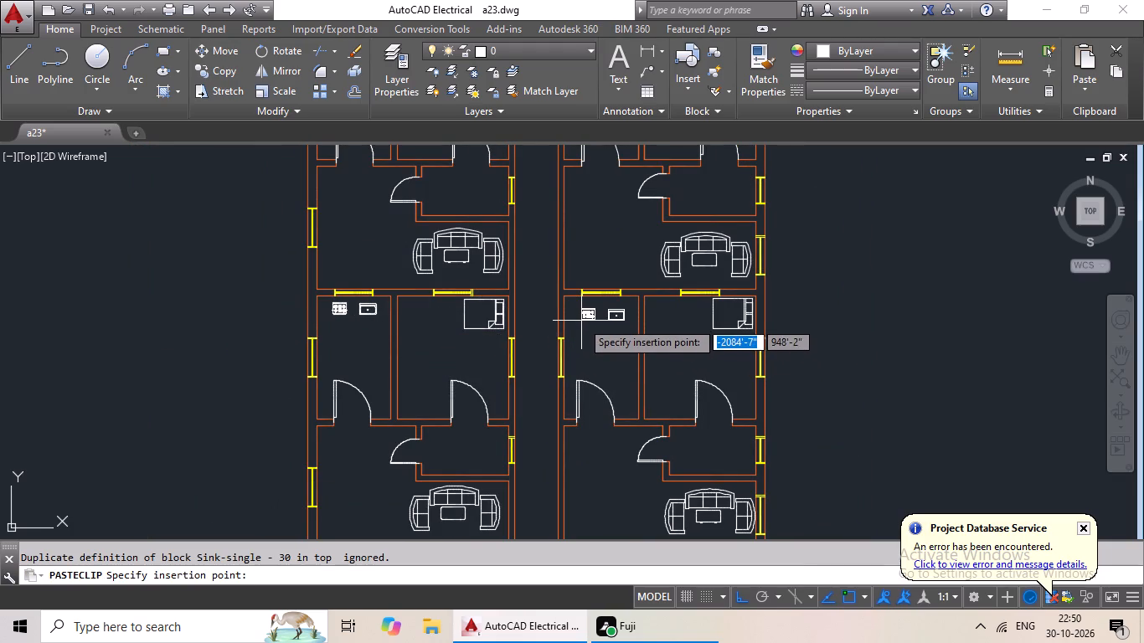
left_click(580, 315)
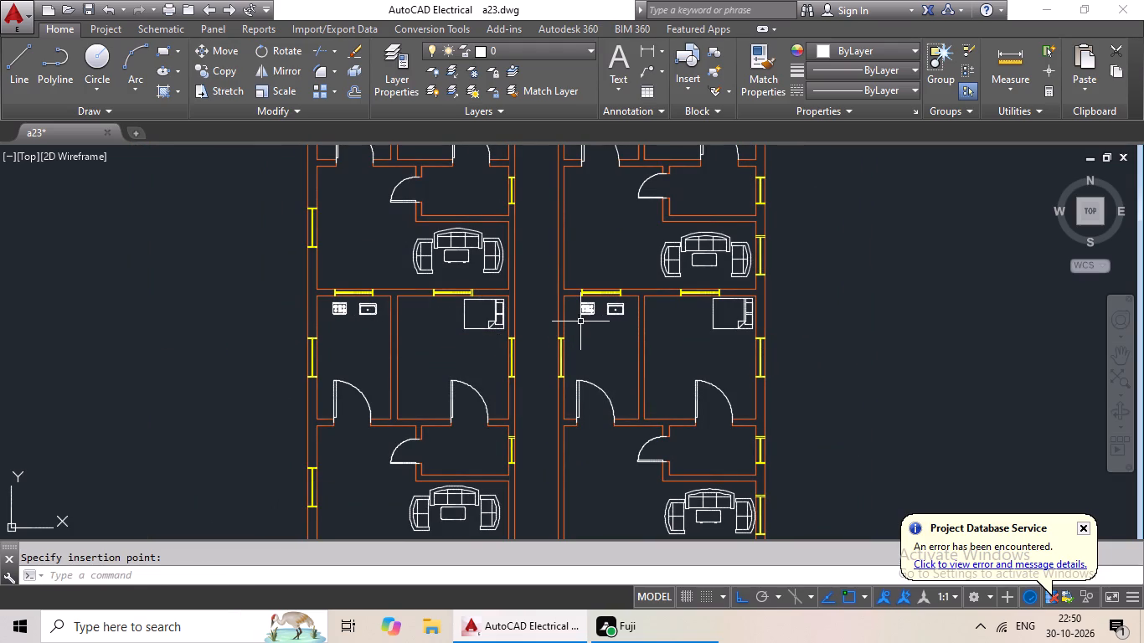
Paste the range-oven and sink pair below the window wall in both units' smaller rooms in the third row from the bottom.
key("ctrl+v")
scroll(579, 331, "down", 2, "ctrl")
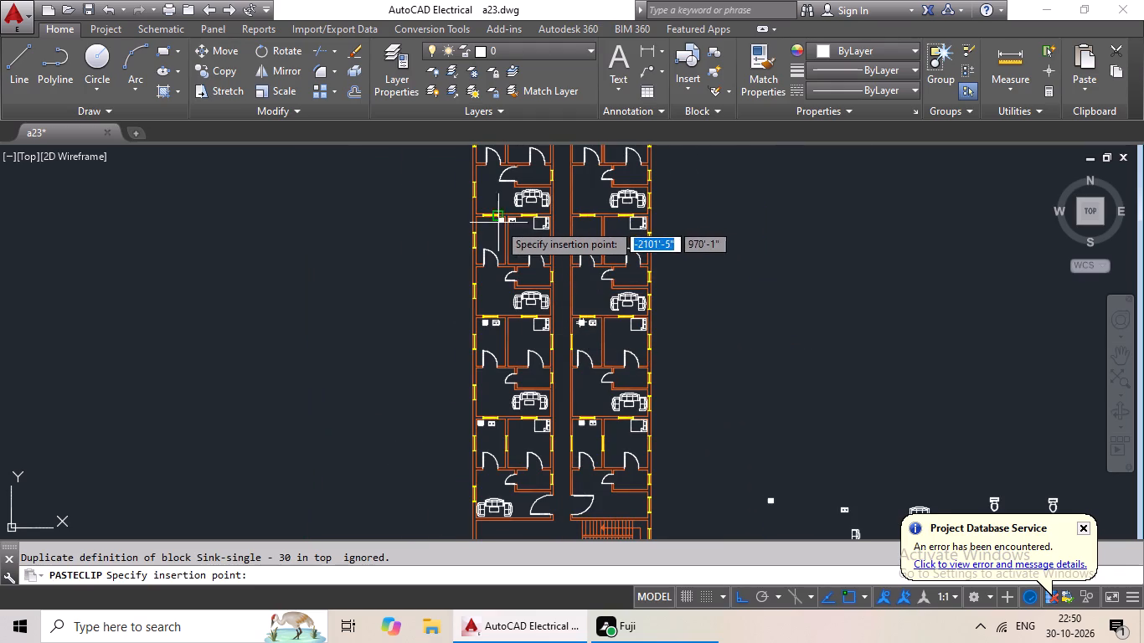
scroll(487, 225, "up", 4)
left_click(457, 208)
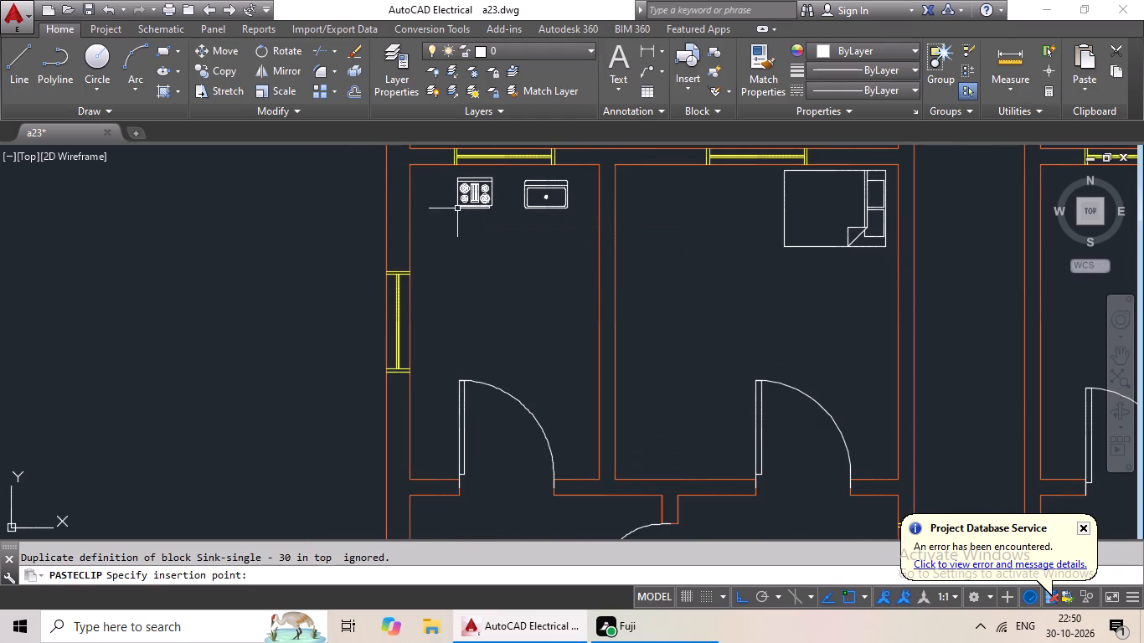
key("ctrl+v")
scroll(456, 231, "down", 3, "ctrl")
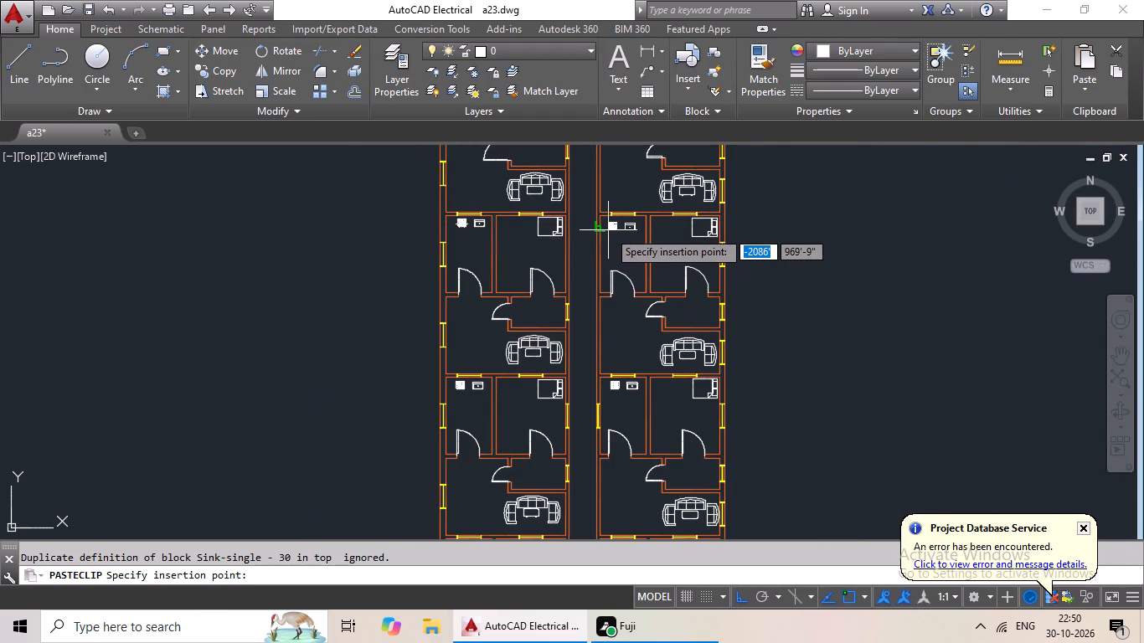
scroll(608, 230, "up", 1)
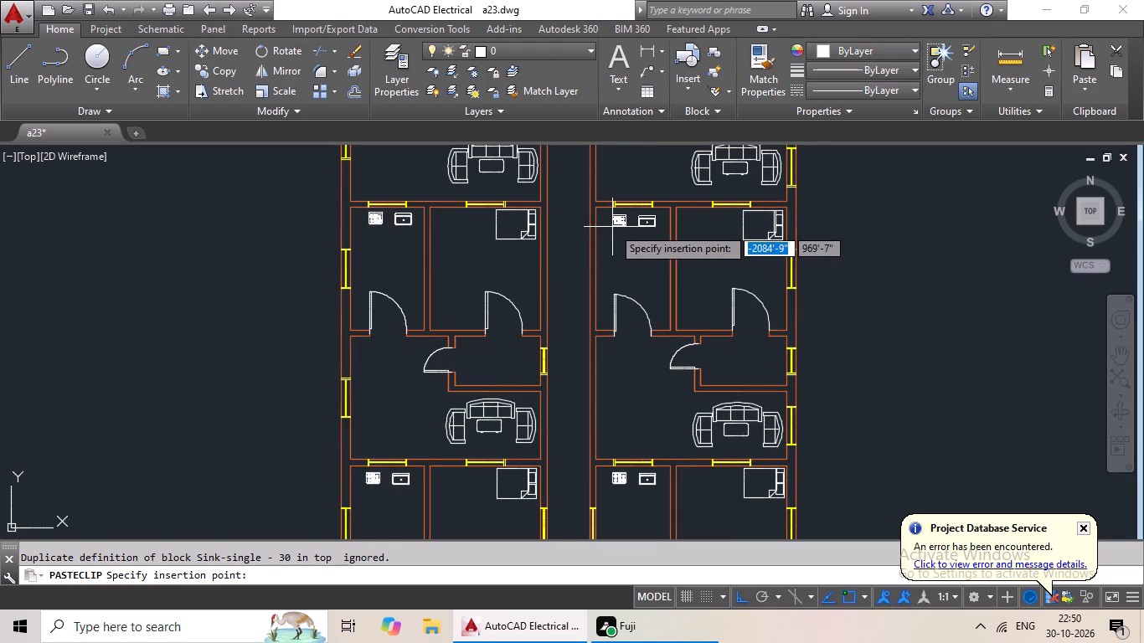
scroll(614, 231, "up", 2)
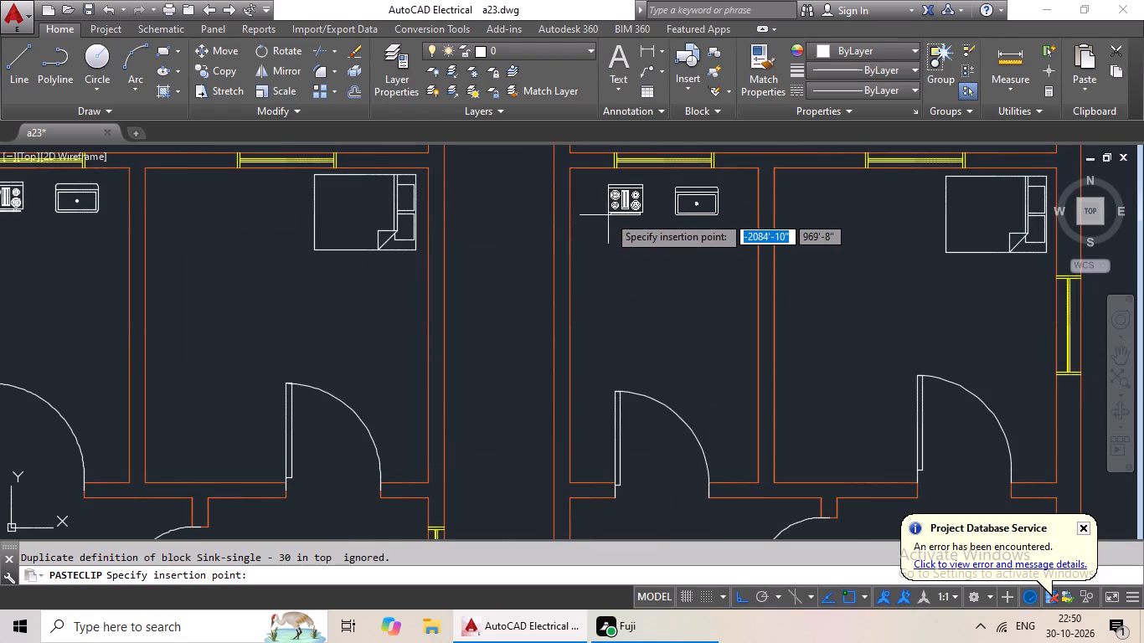
left_click(608, 215)
Paste the range-oven and sink pair below the window wall in both top-row units' smaller rooms.
scroll(637, 214, "down", 3)
middle_click_drag(638, 216, 596, 347)
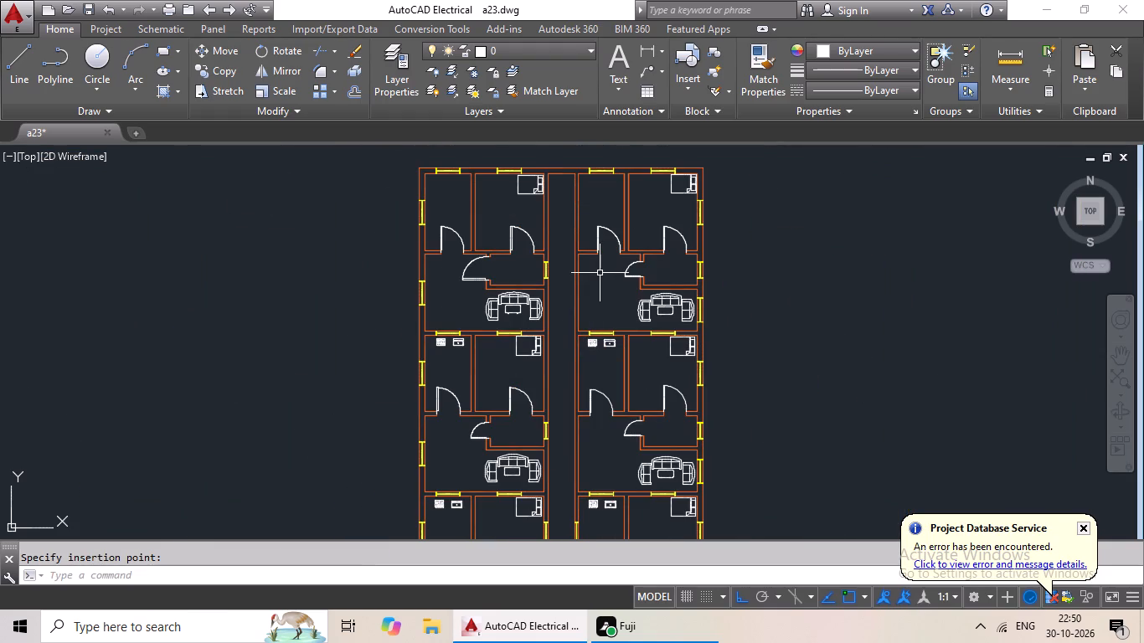
key("ctrl+v")
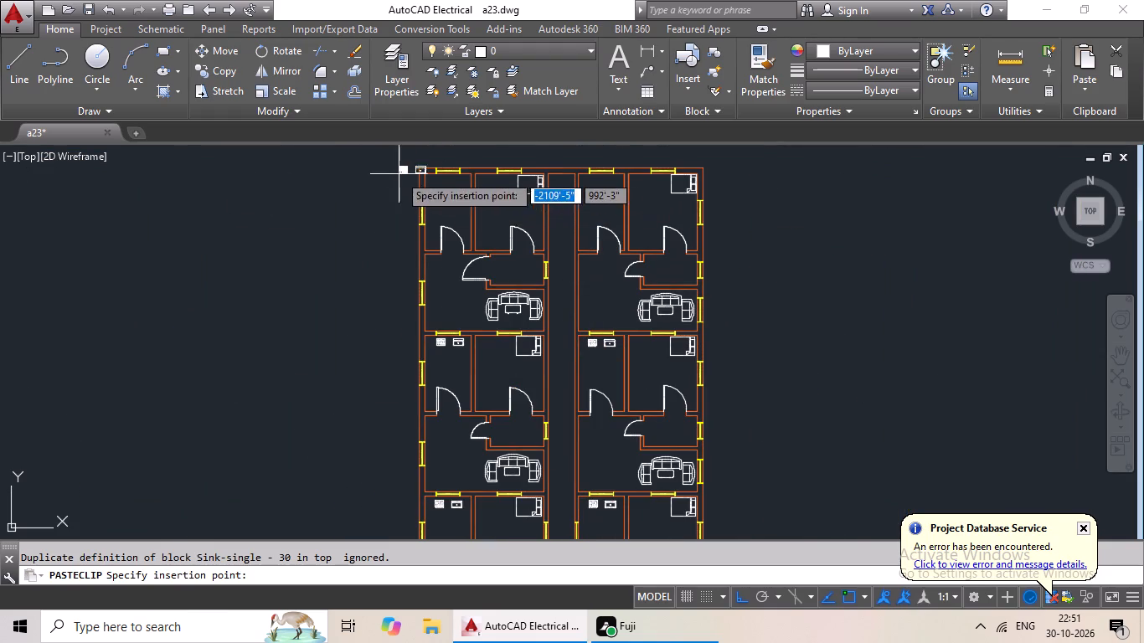
scroll(431, 193, "up", 2)
middle_click_drag(438, 194, 422, 289)
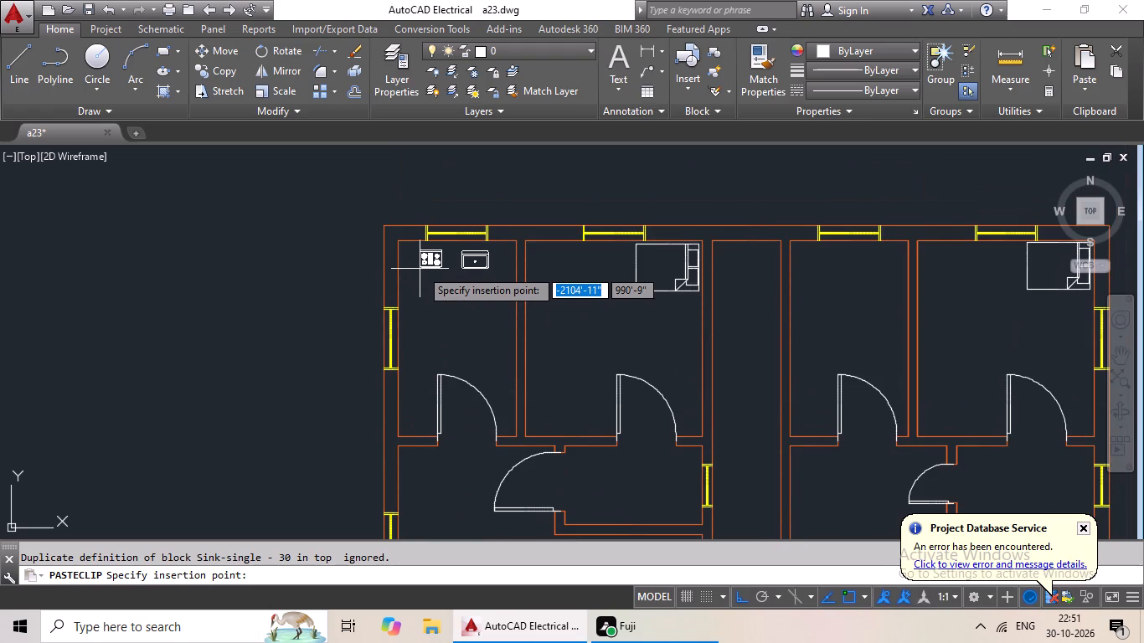
left_click(425, 269)
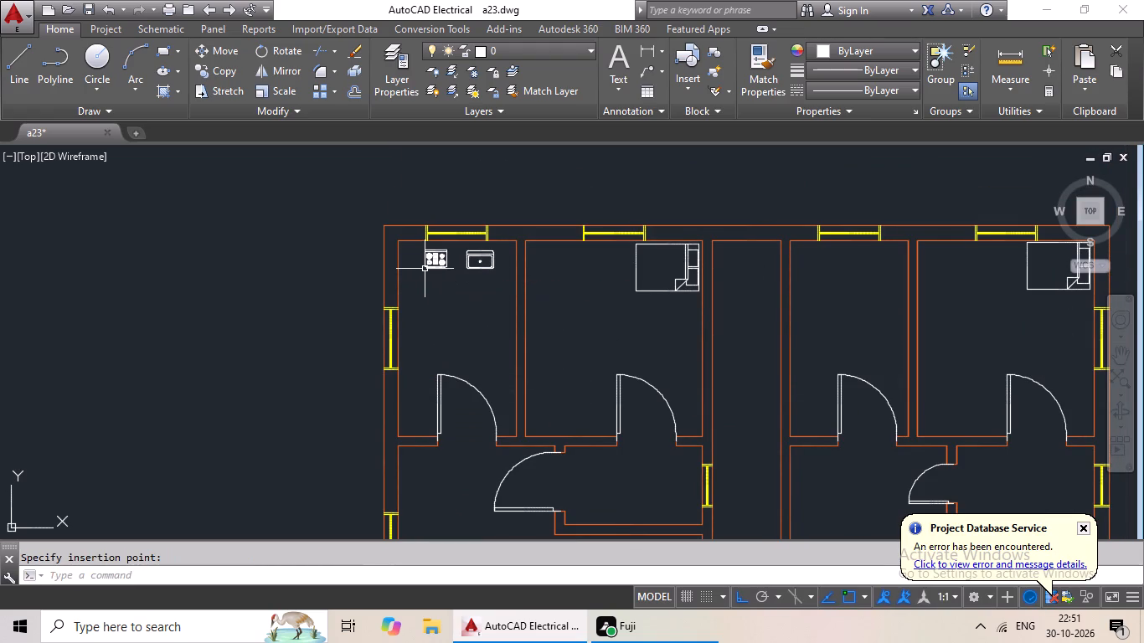
key("ctrl+super+v")
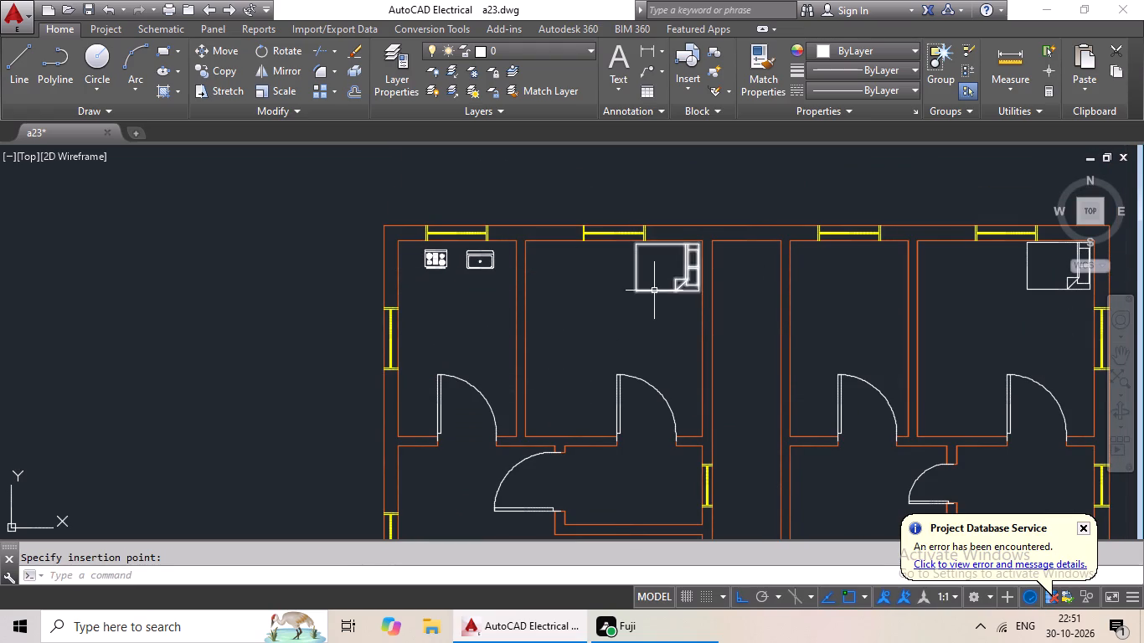
key("ctrl+v")
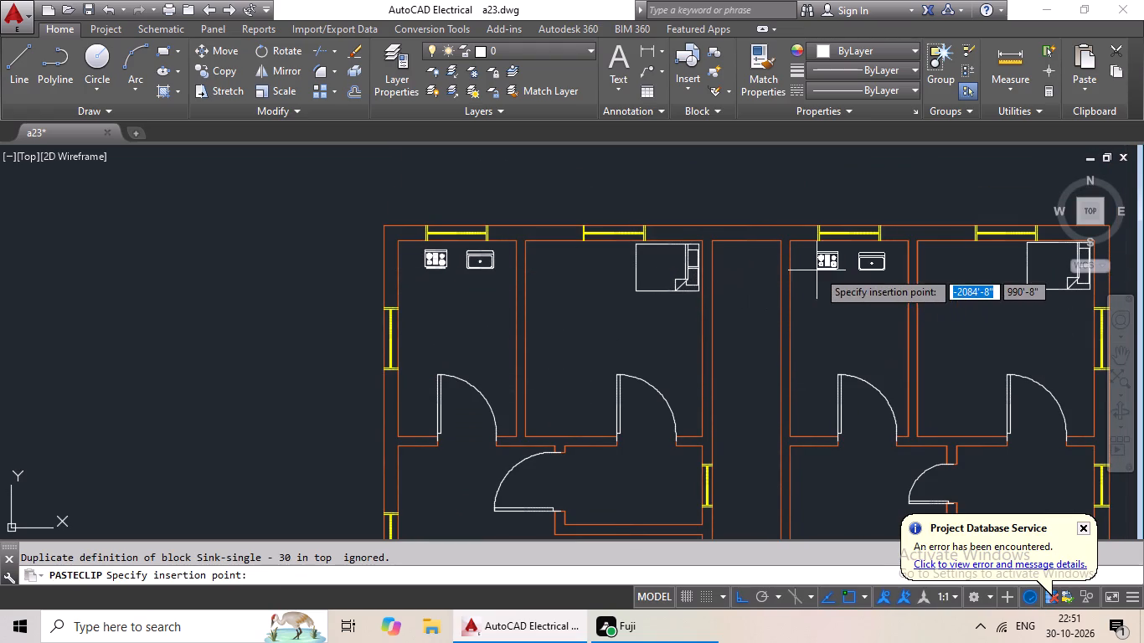
left_click(809, 266)
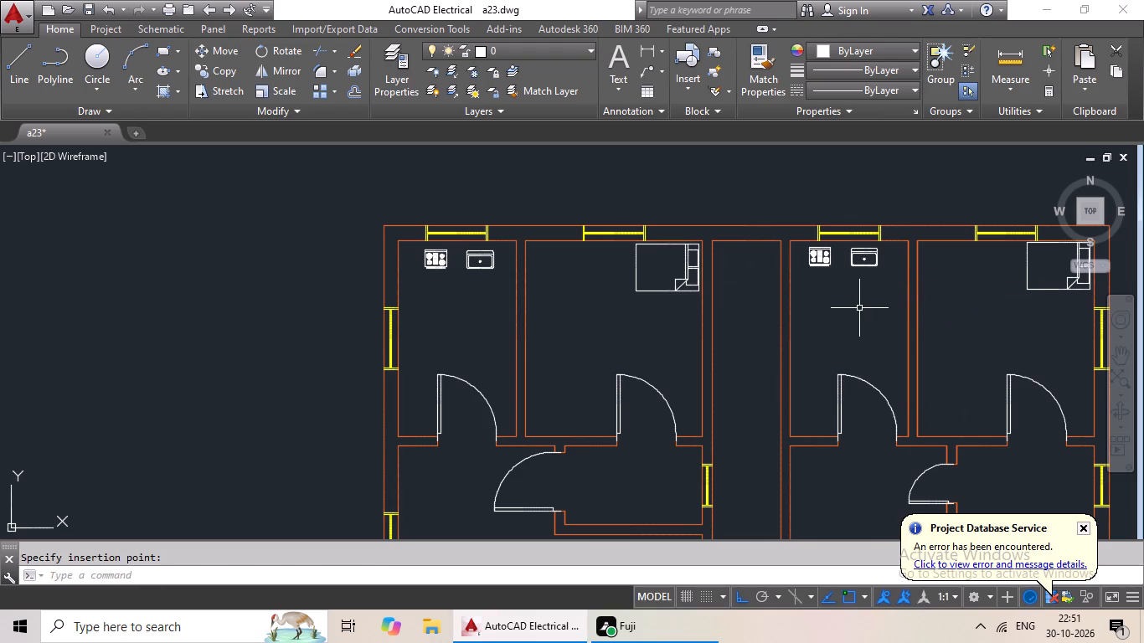
Rotate the source toilet block nearest the sofa 90° counterclockwise about its bowl tip, so the tank faces left.
scroll(859, 308, "down", 1)
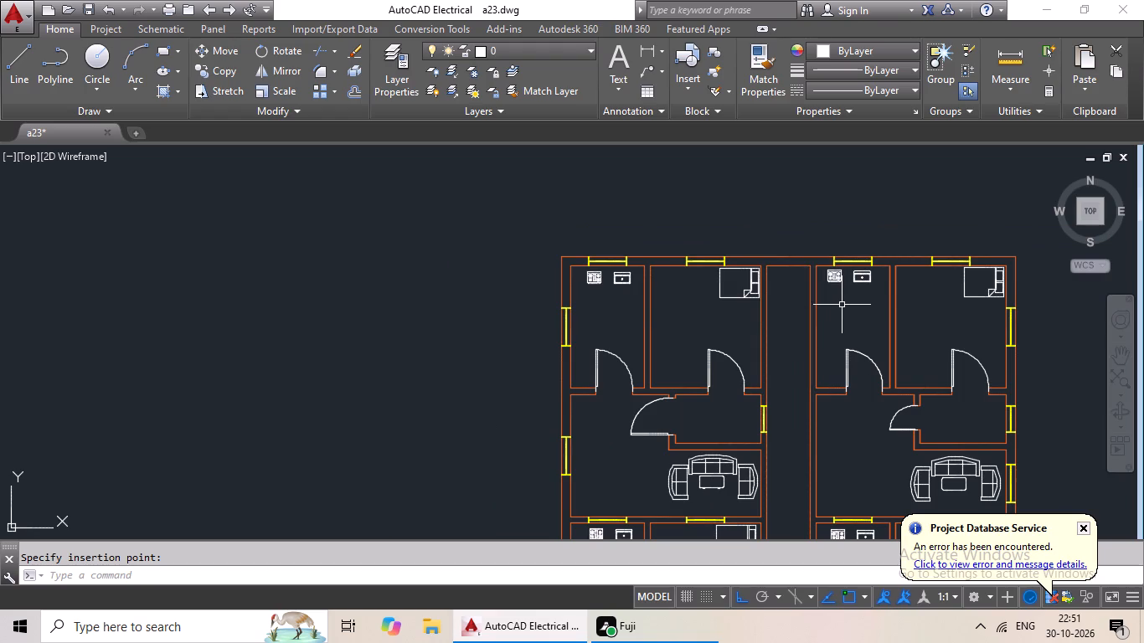
scroll(847, 301, "down", 2)
middle_click_drag(889, 309, 631, 265)
middle_click_drag(647, 328, 644, 232)
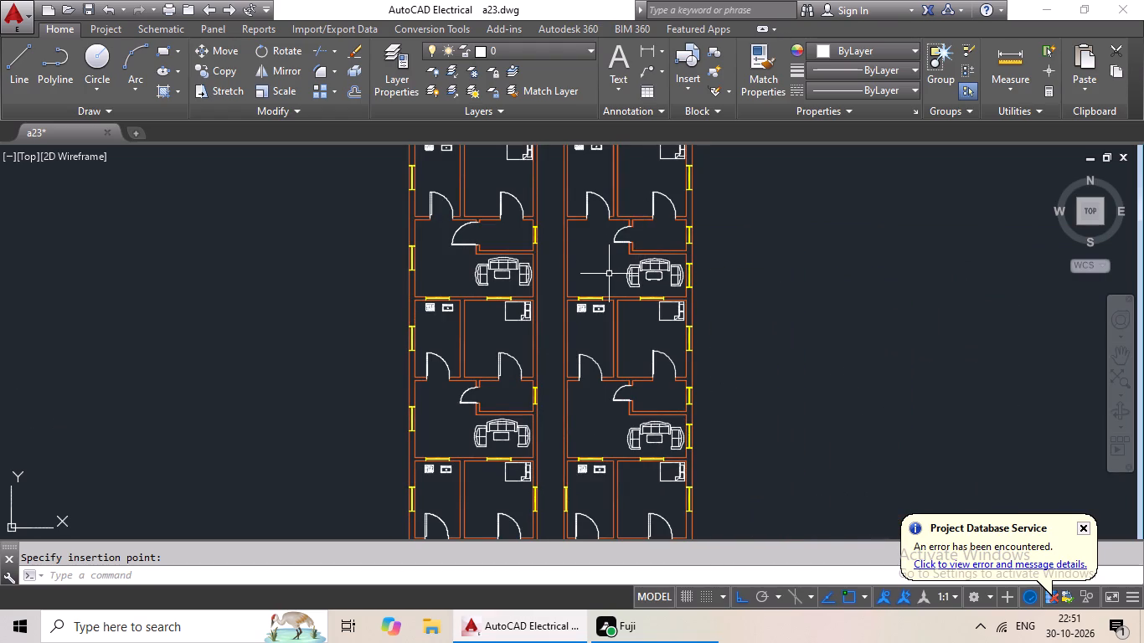
scroll(659, 277, "down", 1)
middle_click_drag(640, 277, 472, 234)
scroll(732, 279, "down", 1)
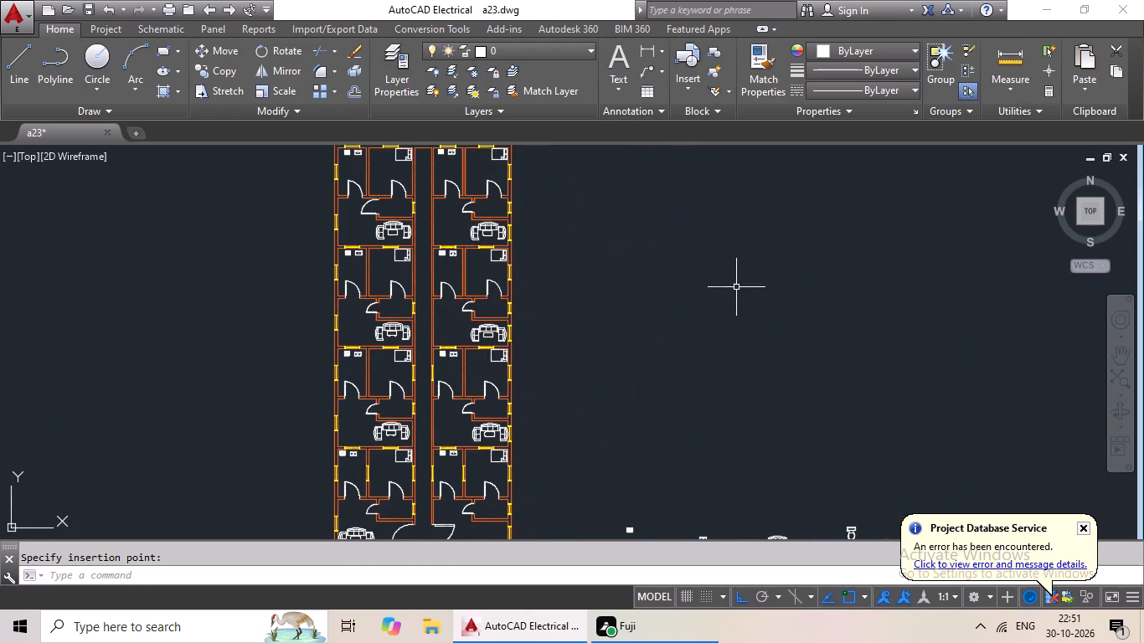
scroll(778, 260, "down", 2)
middle_click_drag(789, 279, 527, 167)
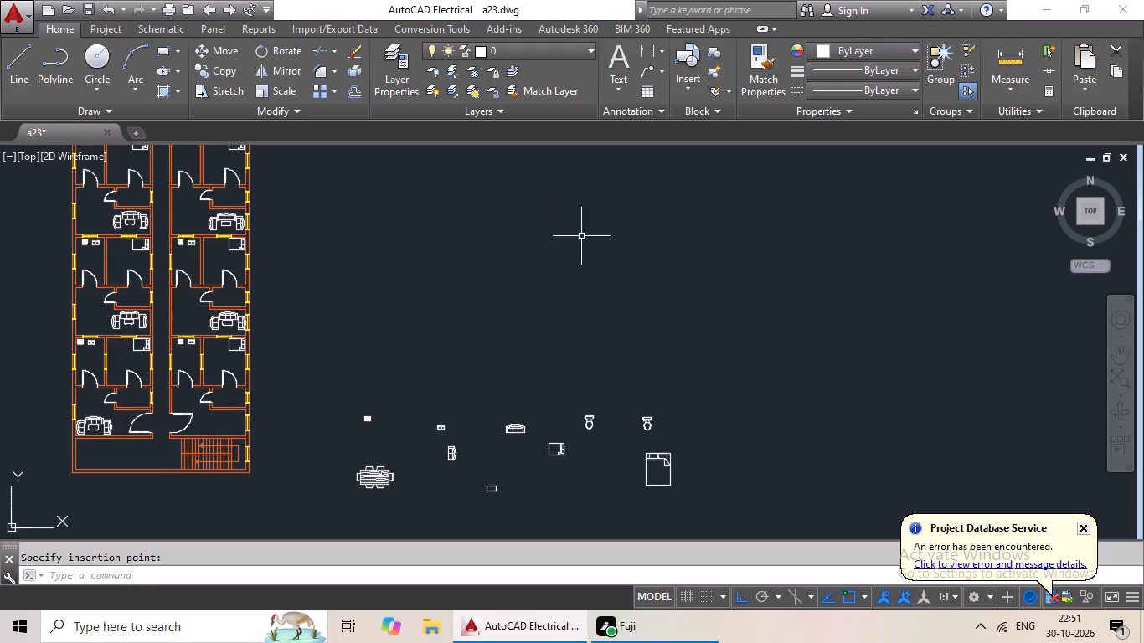
scroll(585, 425, "up", 4)
left_click(613, 398)
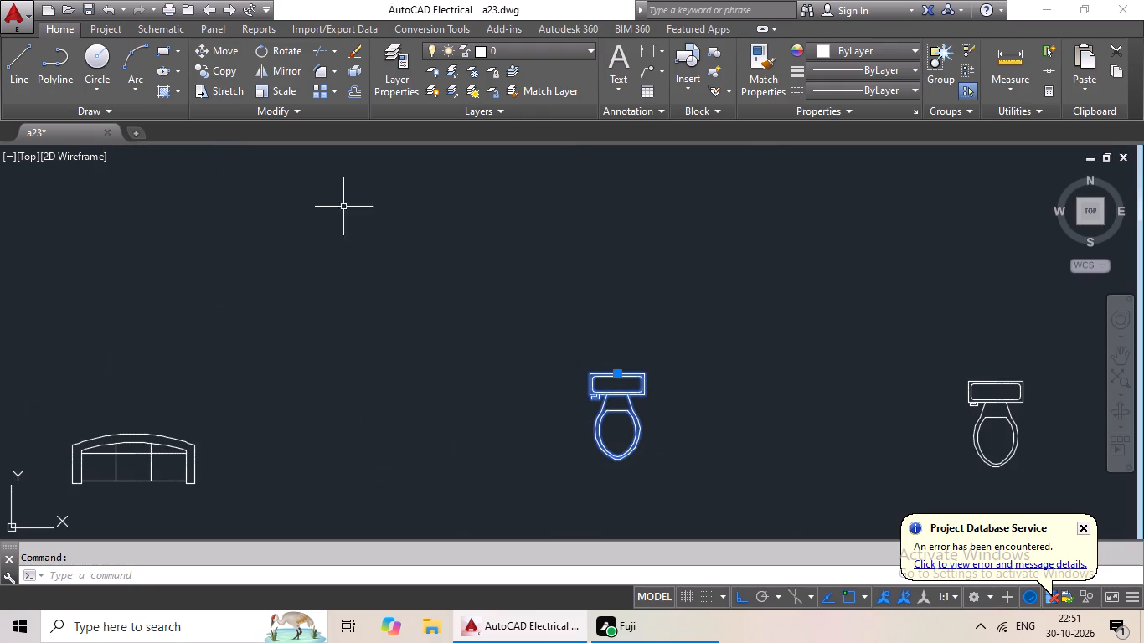
left_click(286, 52)
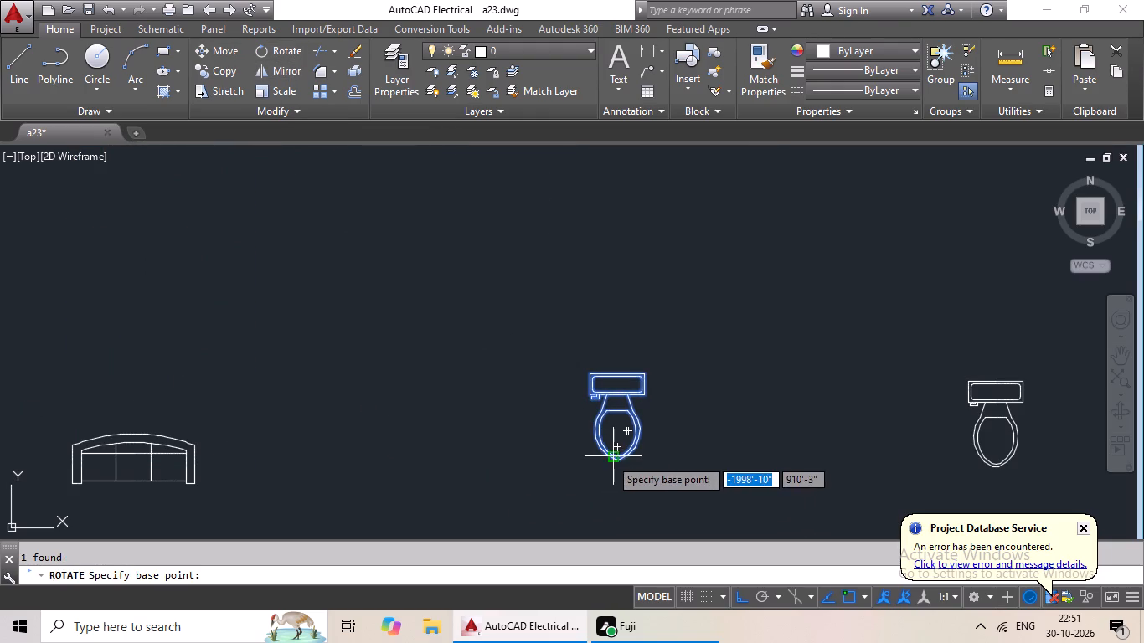
left_click_drag(612, 461, 625, 460)
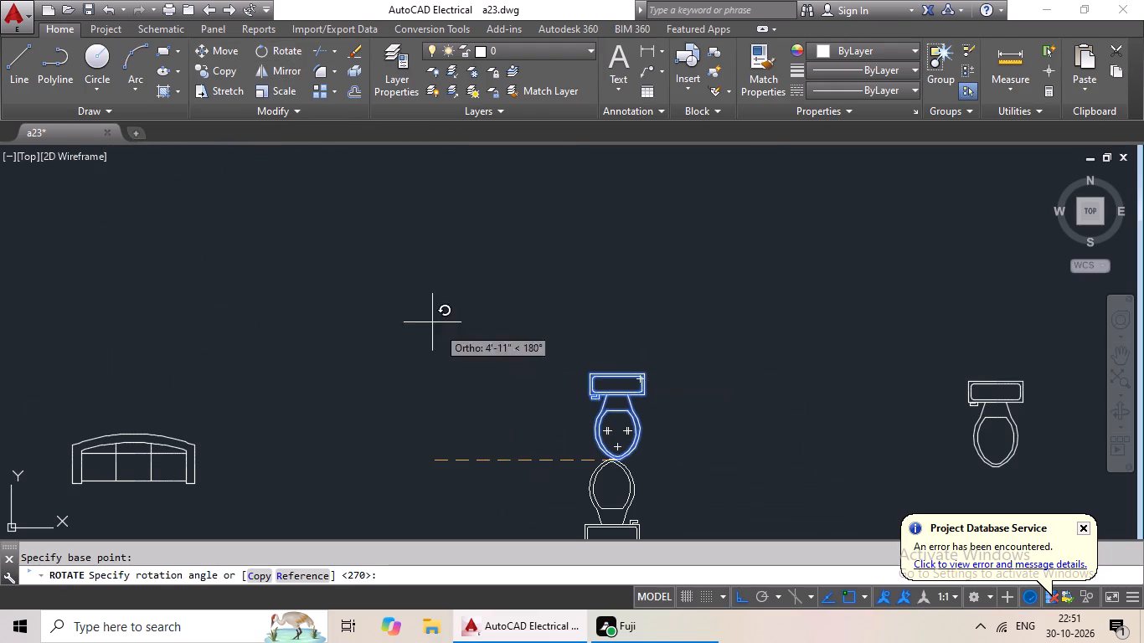
left_click(619, 275)
Scale the rotated toilet by reference along its length, from the tank's back midpoint, to a little over half its size.
scroll(606, 503, "up", 3)
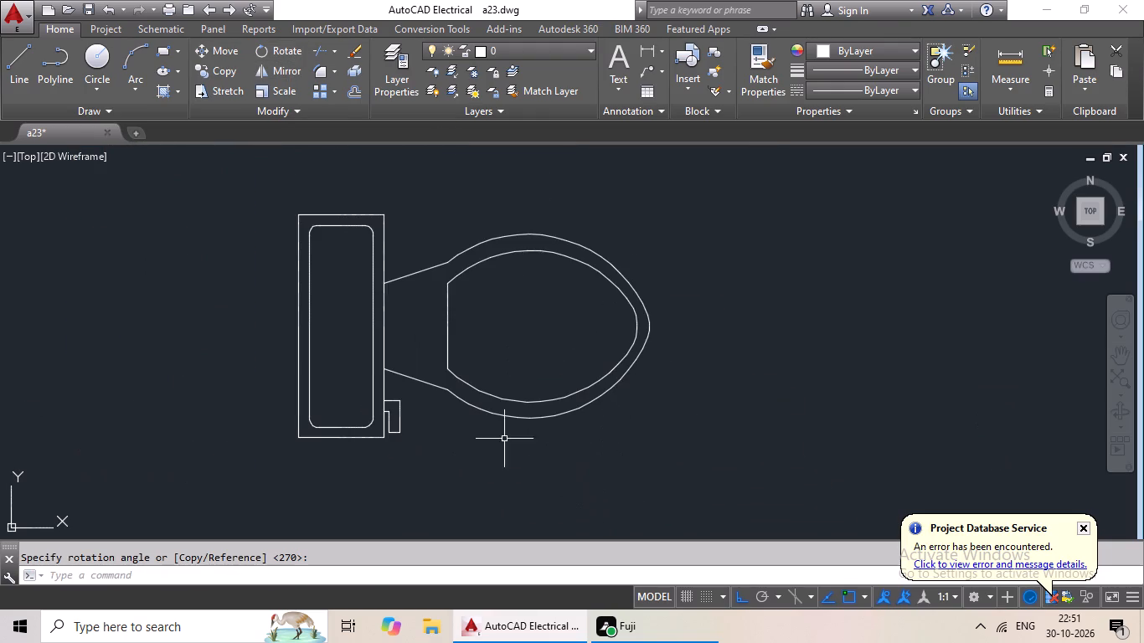
left_click(384, 363)
left_click(267, 89)
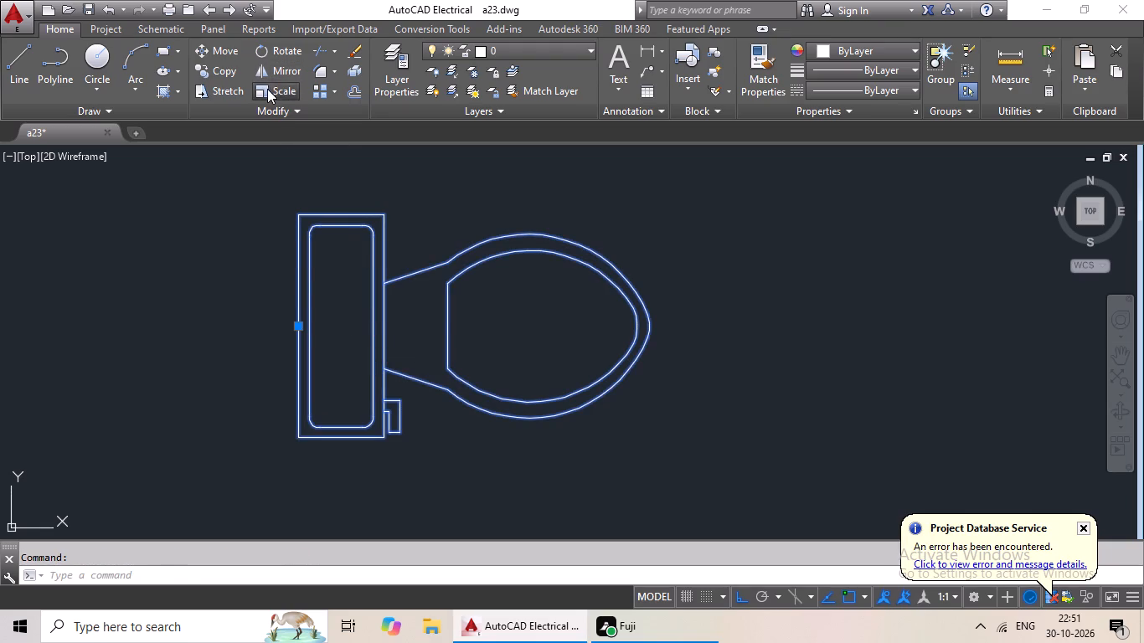
left_click(295, 327)
left_click(281, 577)
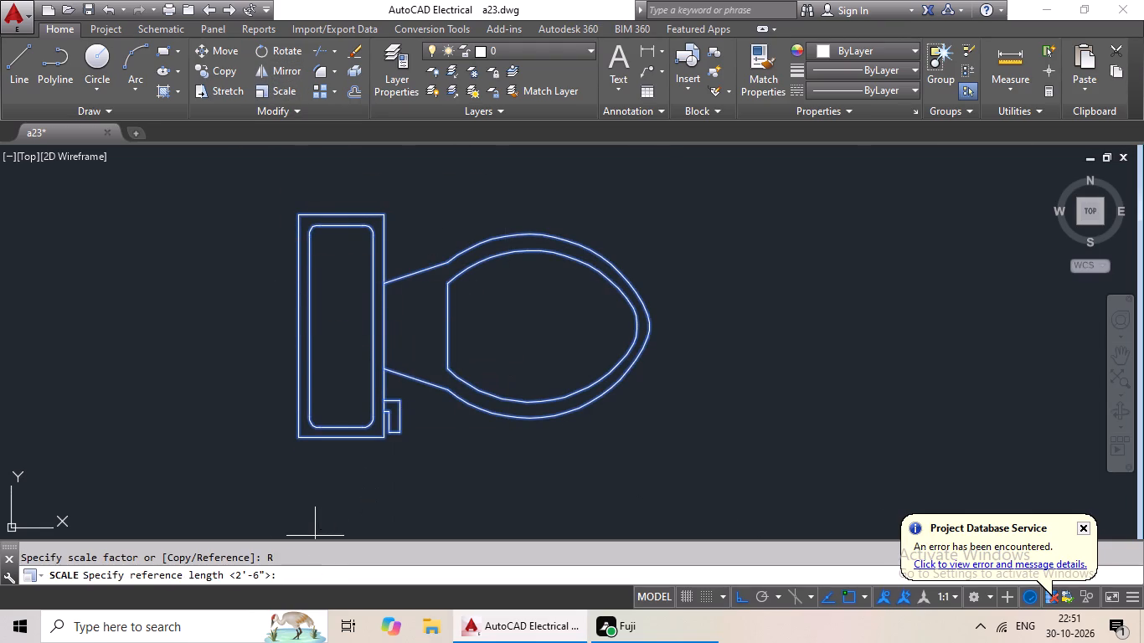
left_click(297, 321)
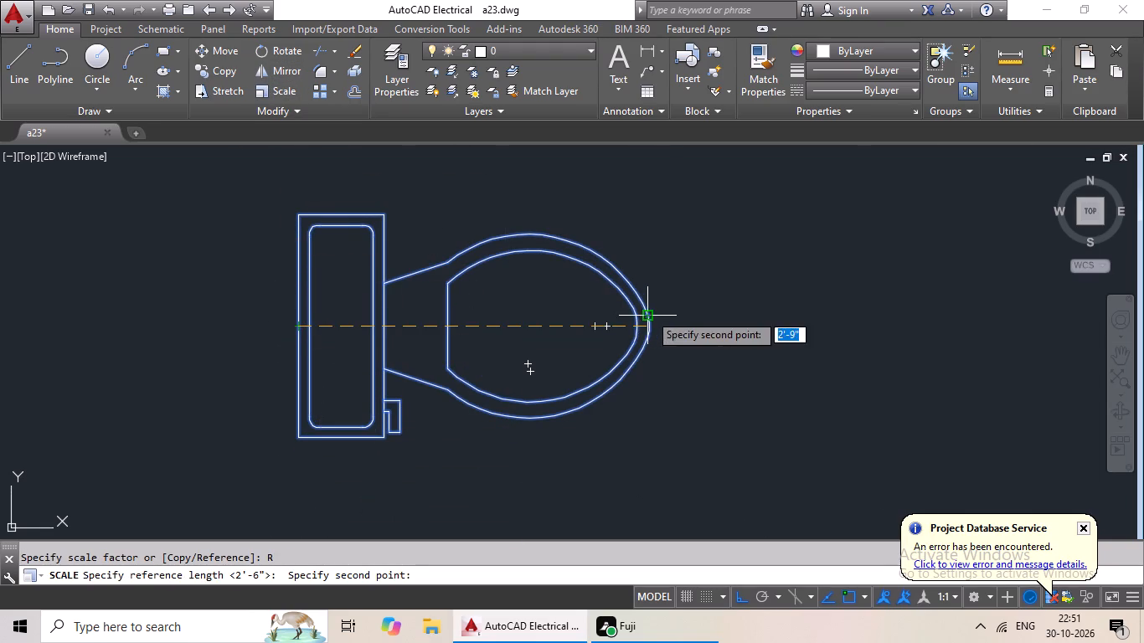
left_click(652, 327)
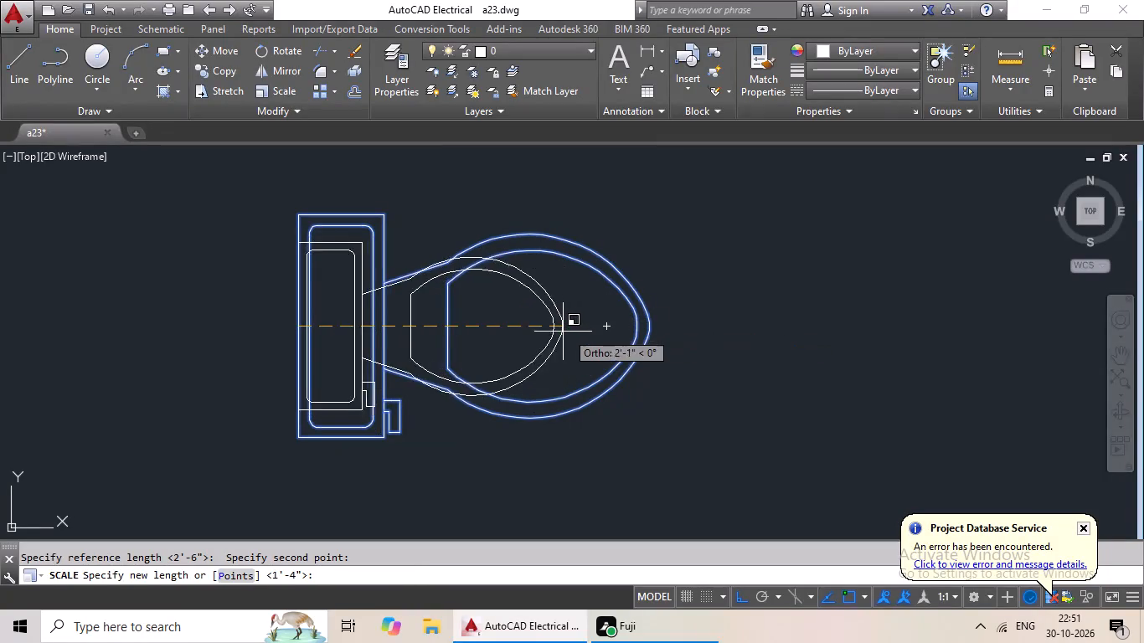
left_click(498, 341)
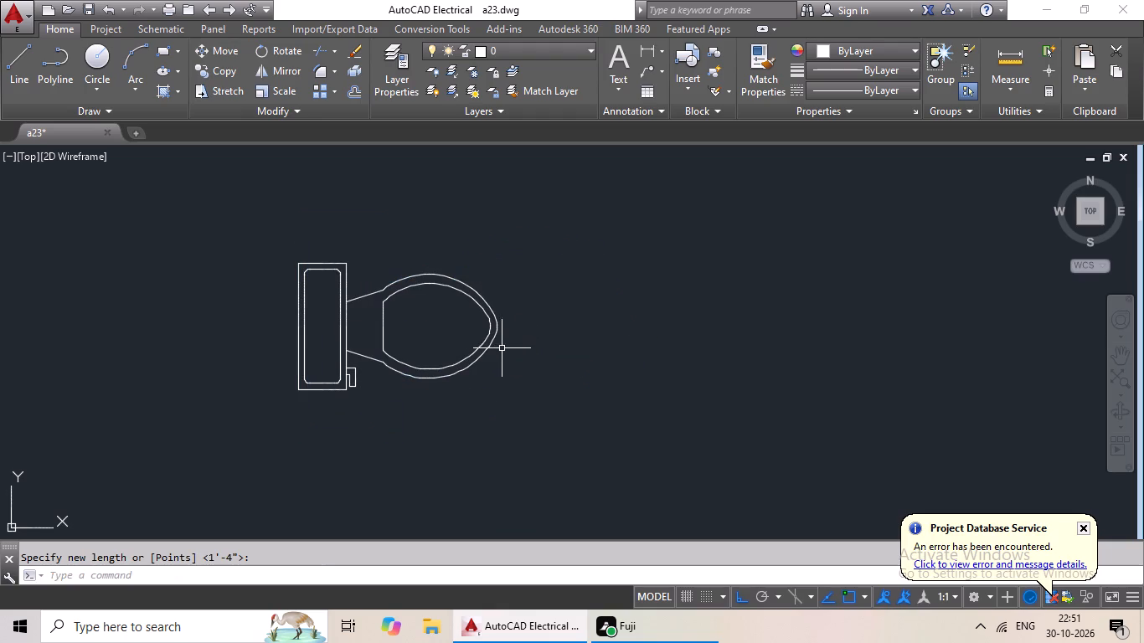
Copy the resized toilet into the lower-right corner of the right unit's bathroom, third row from the bottom, bowl facing the window wall.
left_click(380, 332)
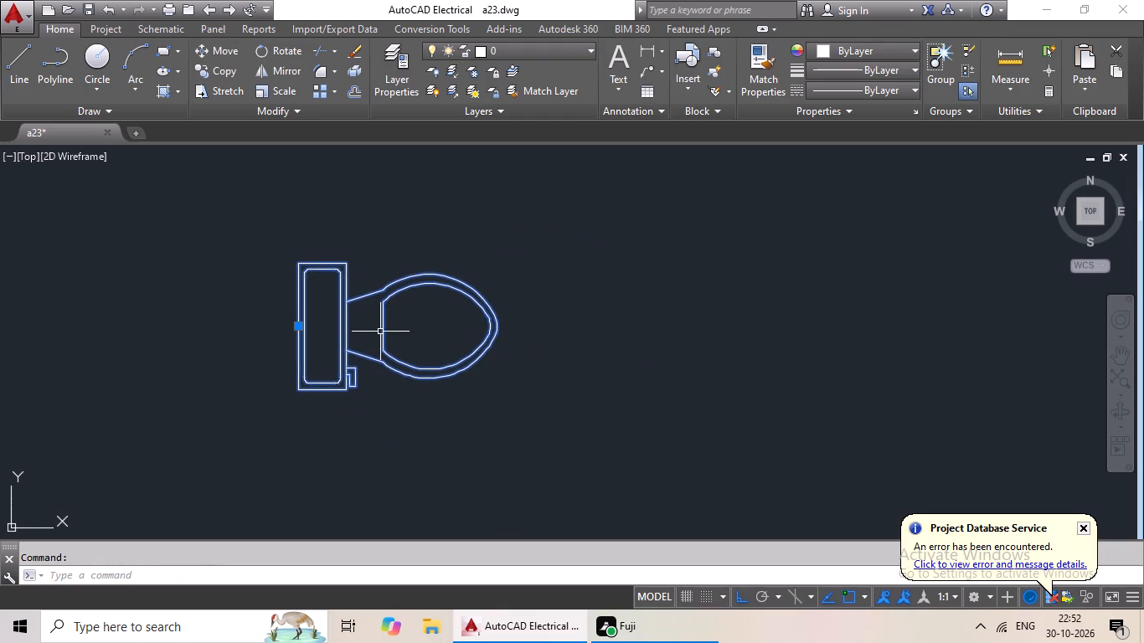
key("ctrl+c")
key("ctrl+v")
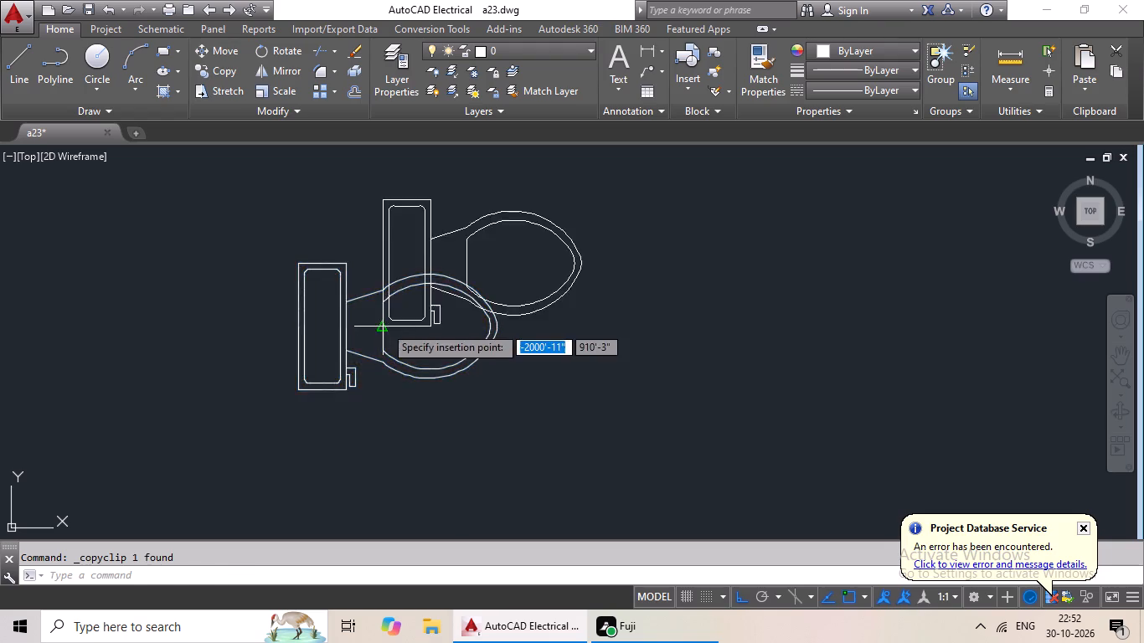
scroll(384, 327, "down", 4, "ctrl")
middle_click_drag(328, 344, 807, 522)
scroll(569, 411, "down", 3)
middle_click_drag(459, 391, 676, 453)
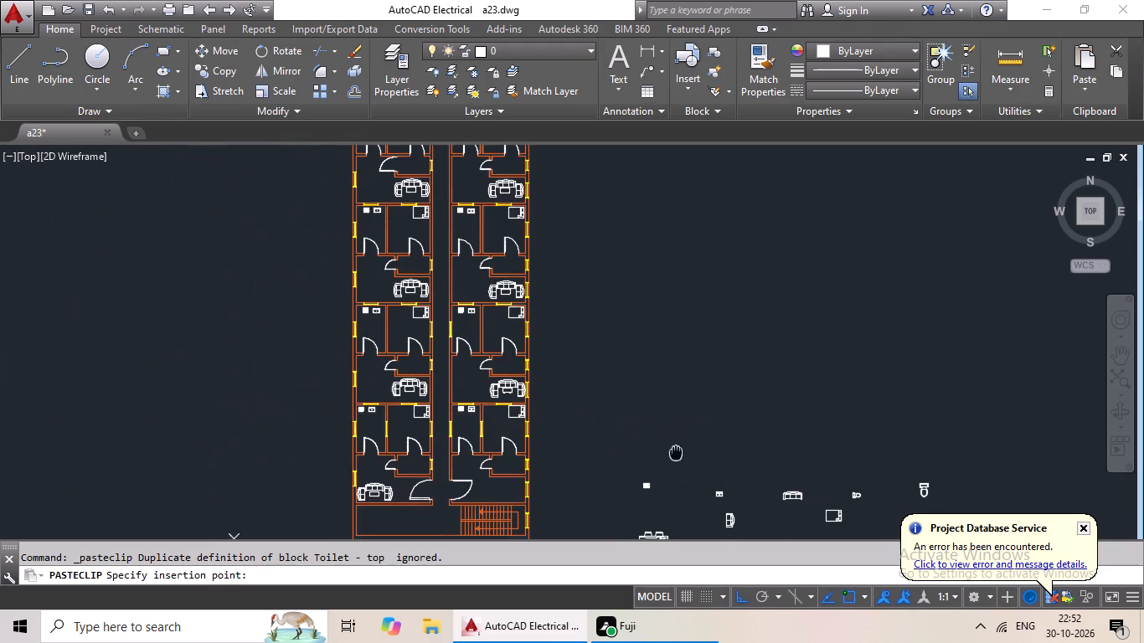
middle_click_drag(676, 453, 677, 454)
scroll(521, 265, "up", 4)
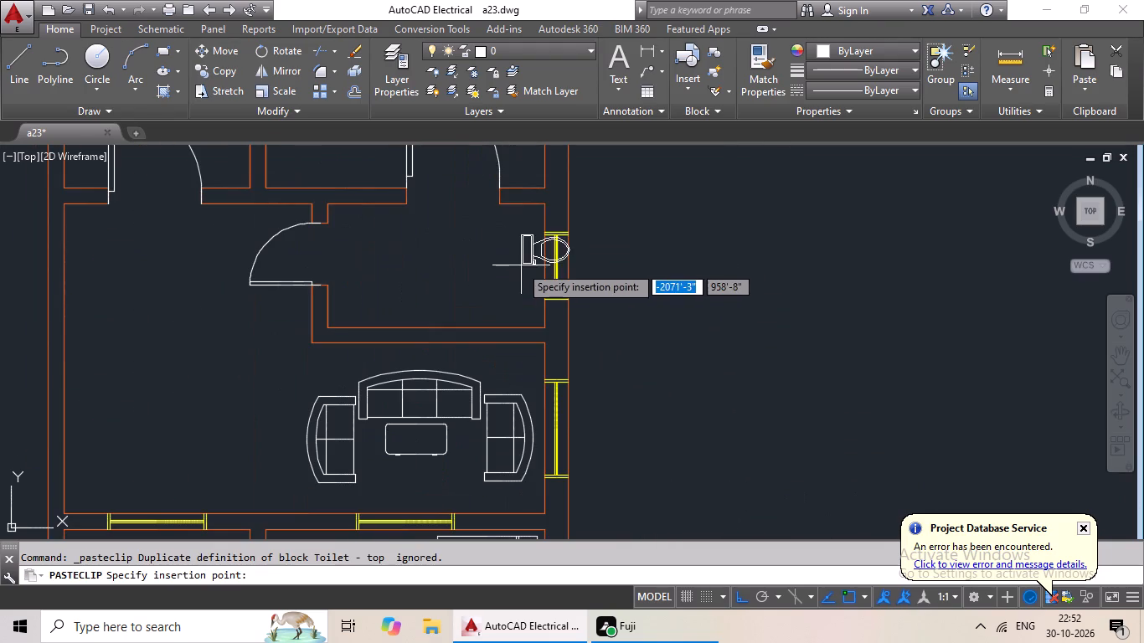
scroll(492, 243, "up", 2)
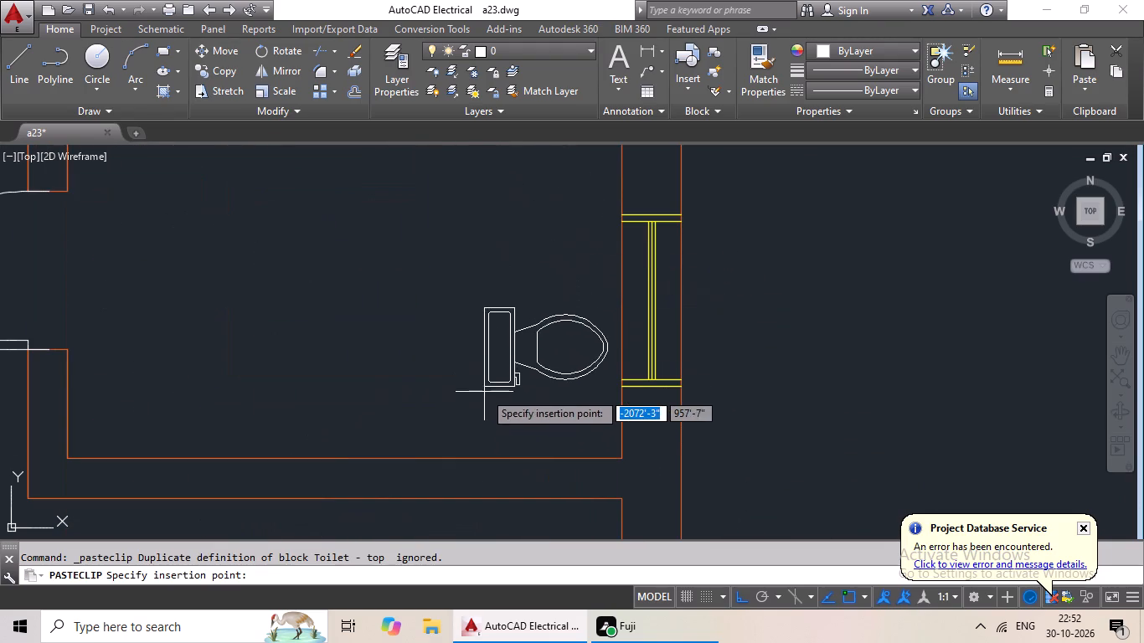
left_click(490, 436)
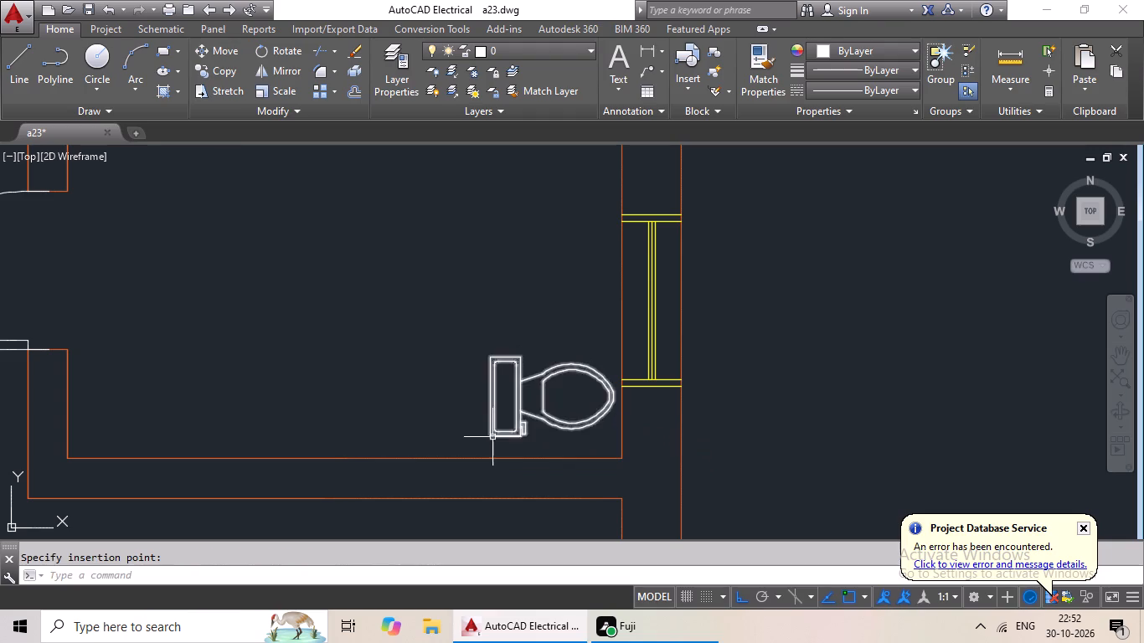
Paste the toilet into the lower-right corner of the left unit's bathroom in the third row from the bottom.
key("ctrl+v")
scroll(717, 400, "down", 2, "ctrl")
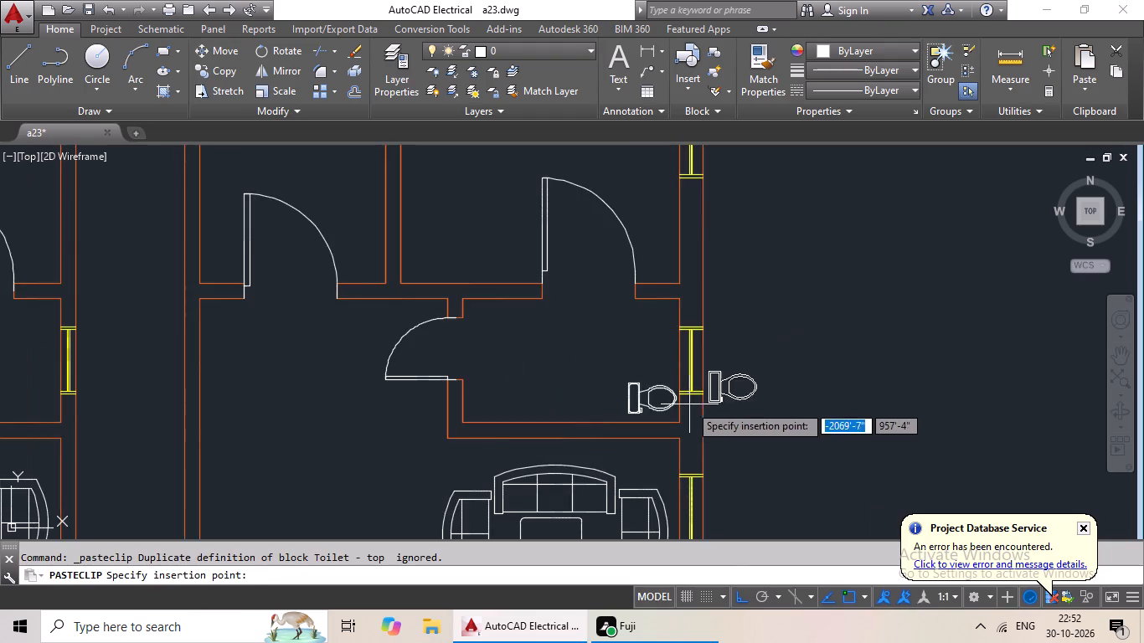
middle_click_drag(604, 398, 951, 327)
scroll(358, 341, "up", 2)
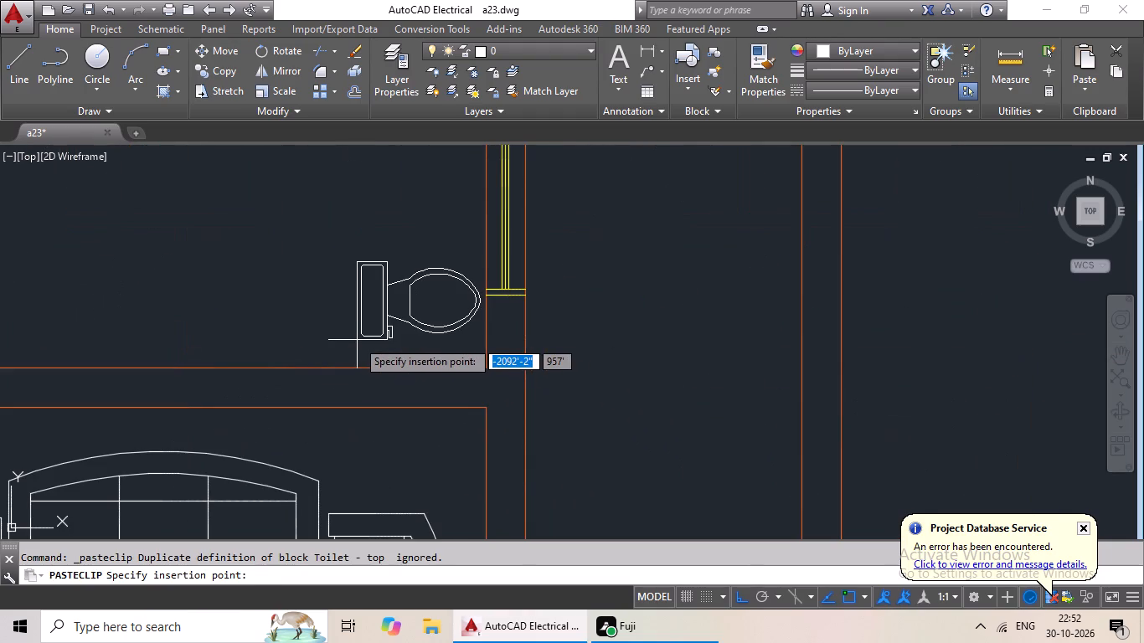
scroll(344, 344, "up", 2)
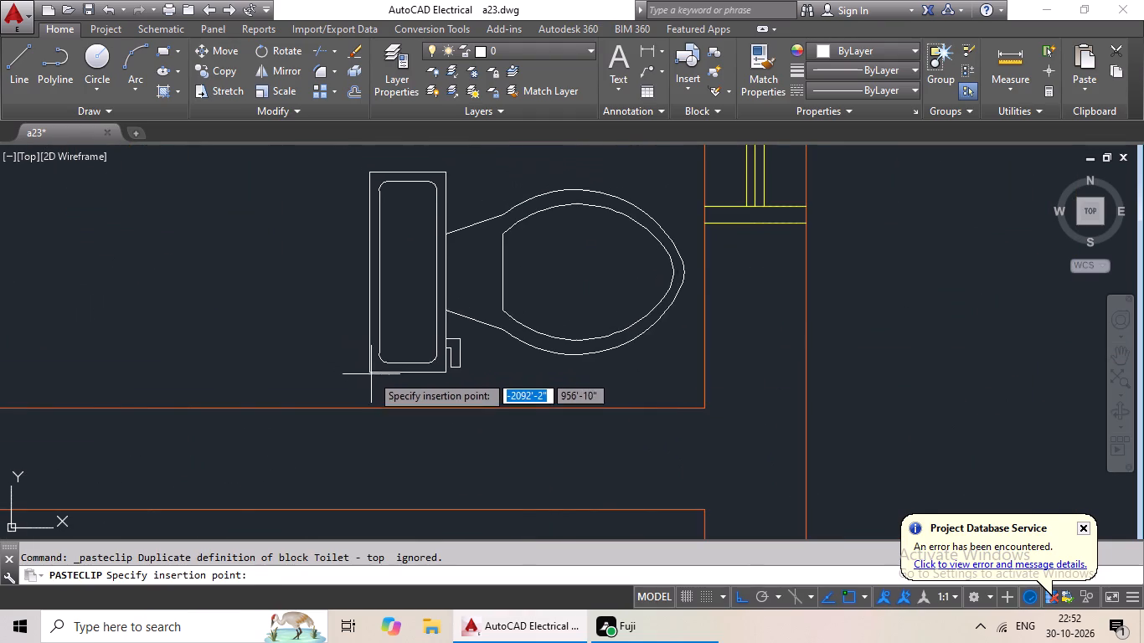
left_click(381, 385)
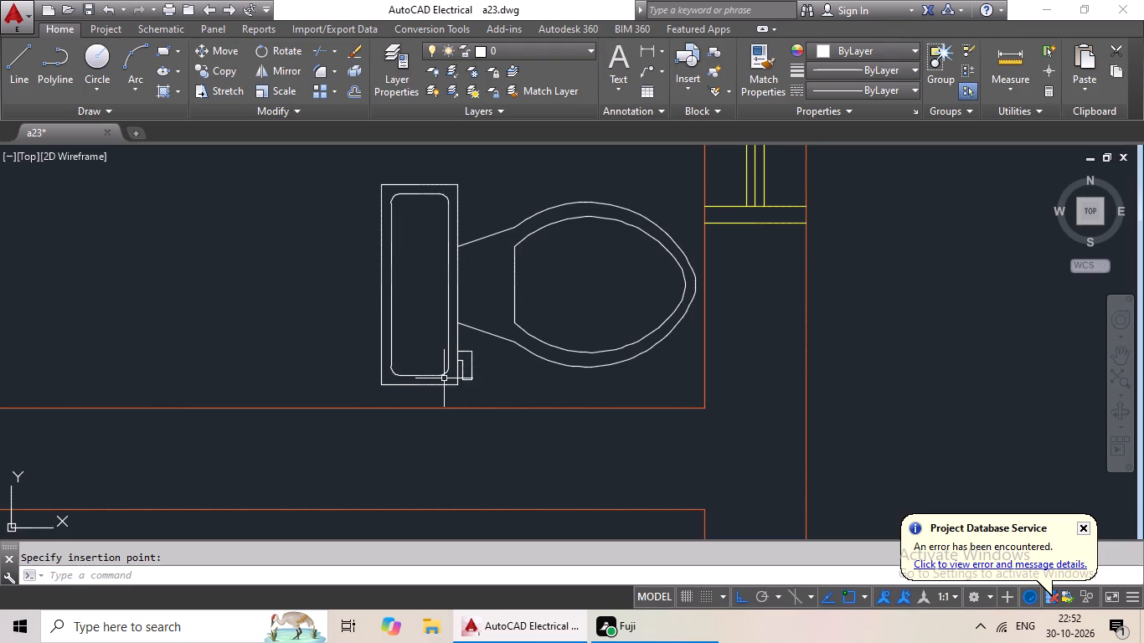
Paste the toilet into the lower-right corner of the left unit's bathroom in the second row from the bottom.
key("ctrl+v")
scroll(455, 363, "down", 5)
middle_click_drag(457, 353, 472, 277)
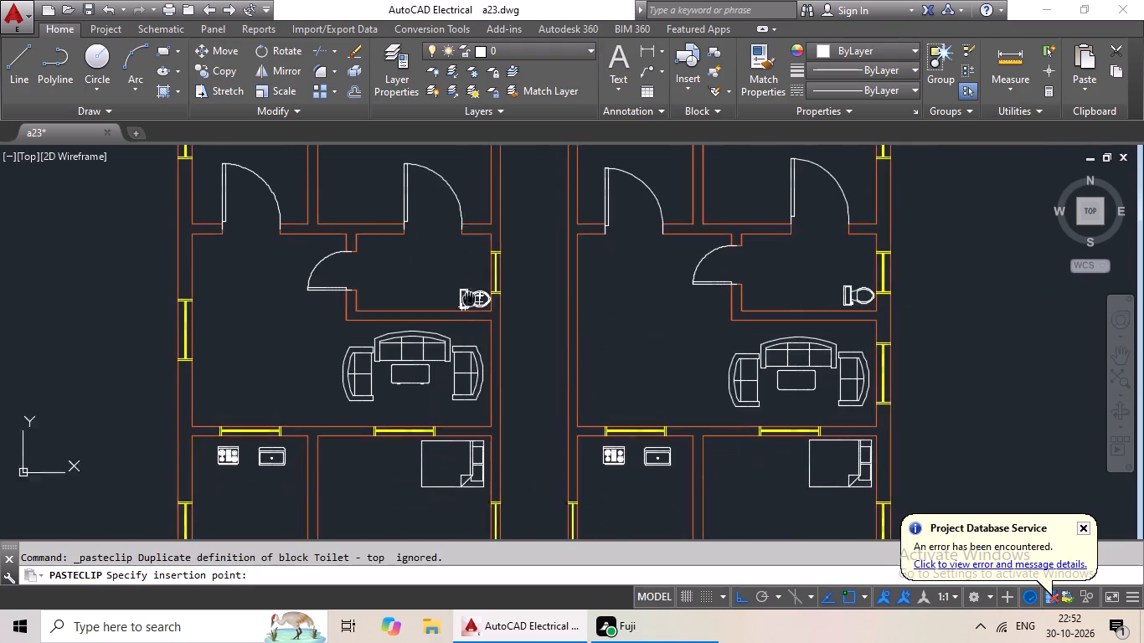
middle_click_drag(472, 277, 504, 156)
scroll(508, 175, "down", 3)
scroll(512, 279, "up", 4)
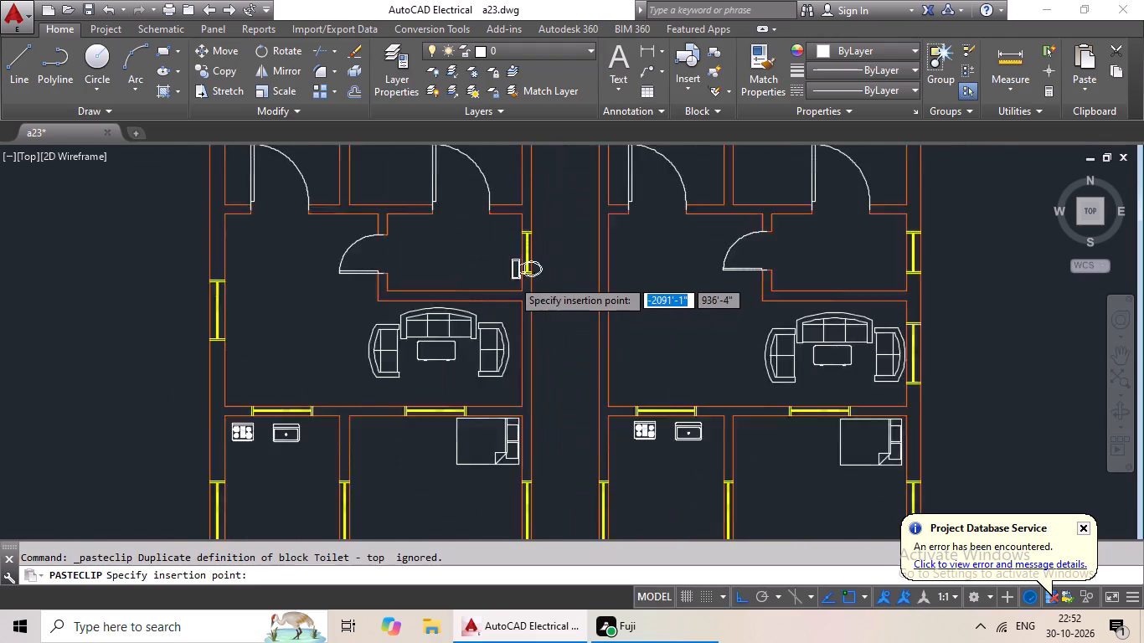
scroll(477, 281, "up", 2)
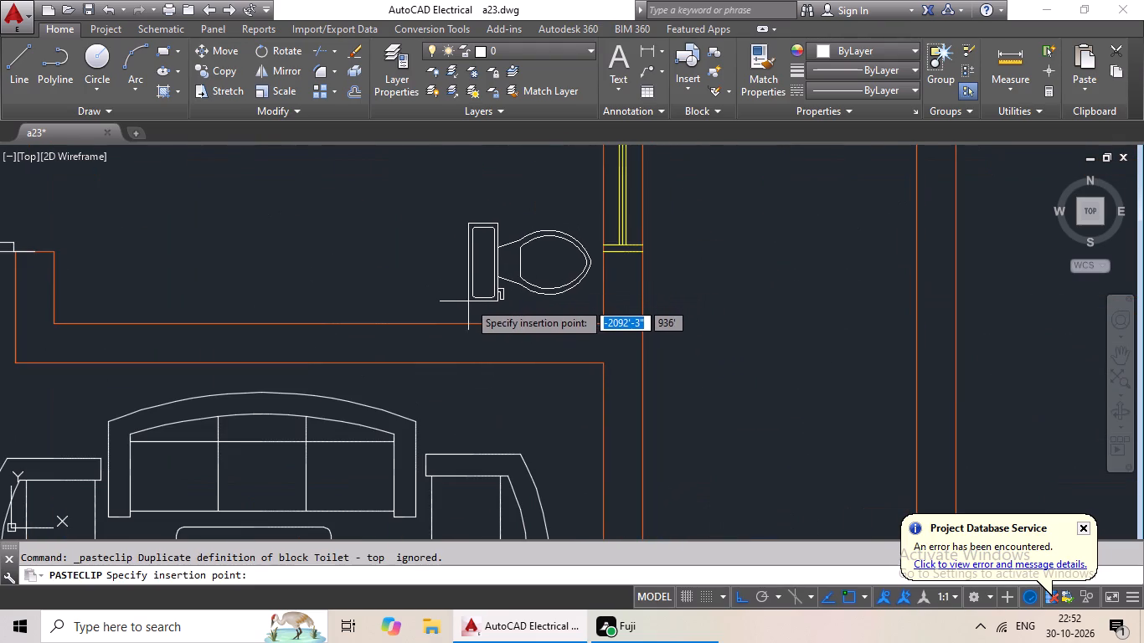
left_click(474, 310)
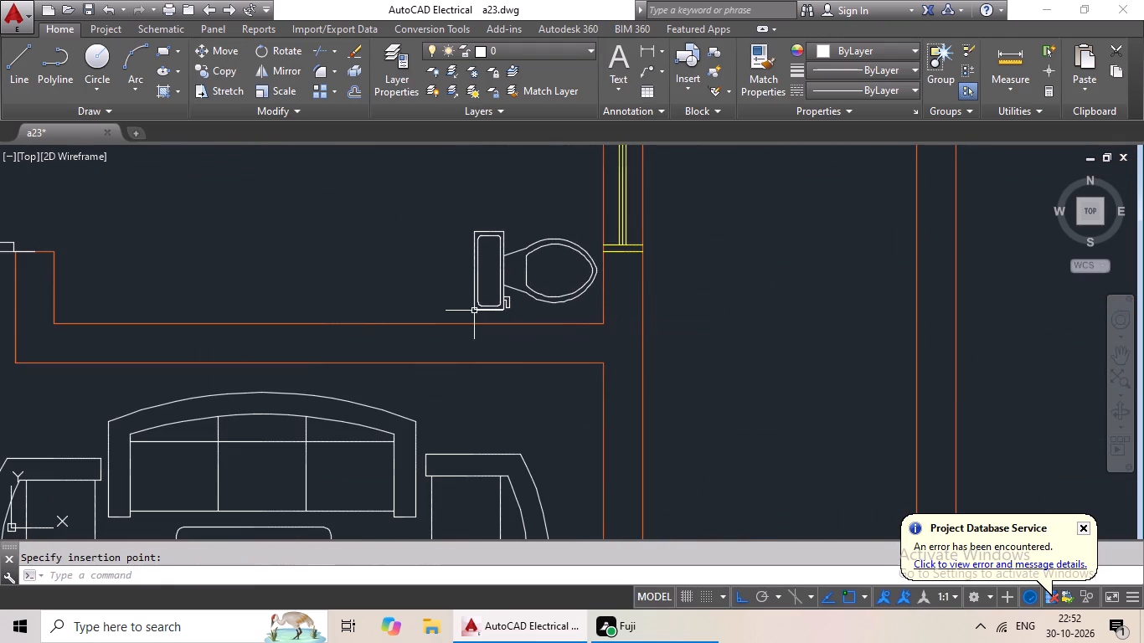
Paste the toilet into the lower-right corner of the right unit's bathroom in the second row from the bottom.
key("ctrl+c")
key("ctrl+v")
scroll(497, 311, "down", 3, "ctrl")
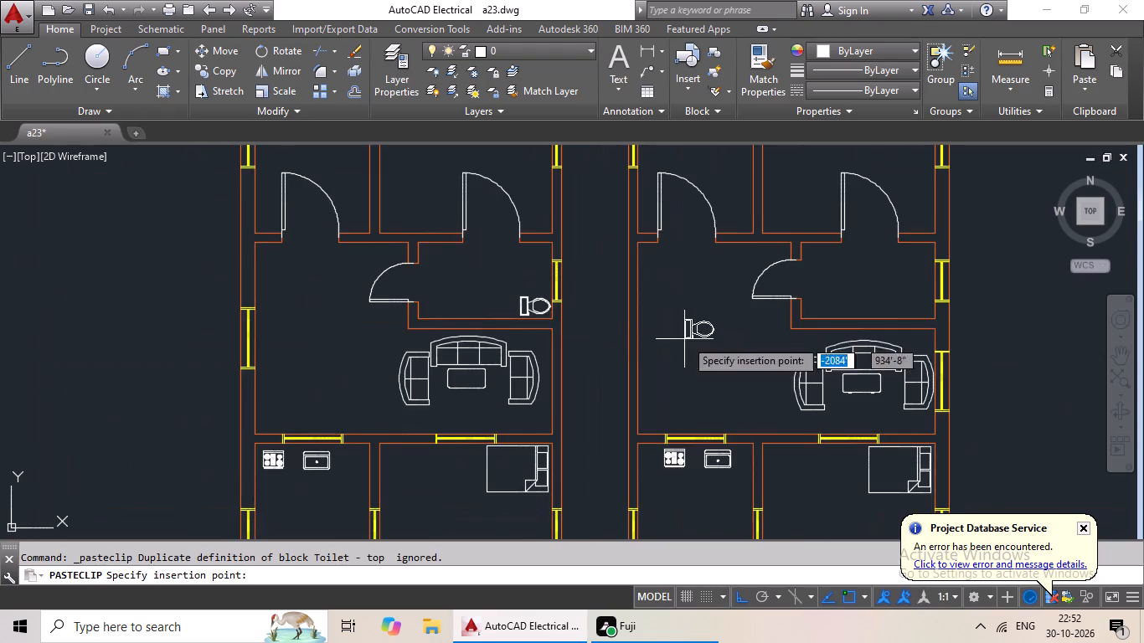
middle_click_drag(688, 330, 492, 335)
middle_click_drag(562, 342, 461, 353)
scroll(563, 342, "up", 2)
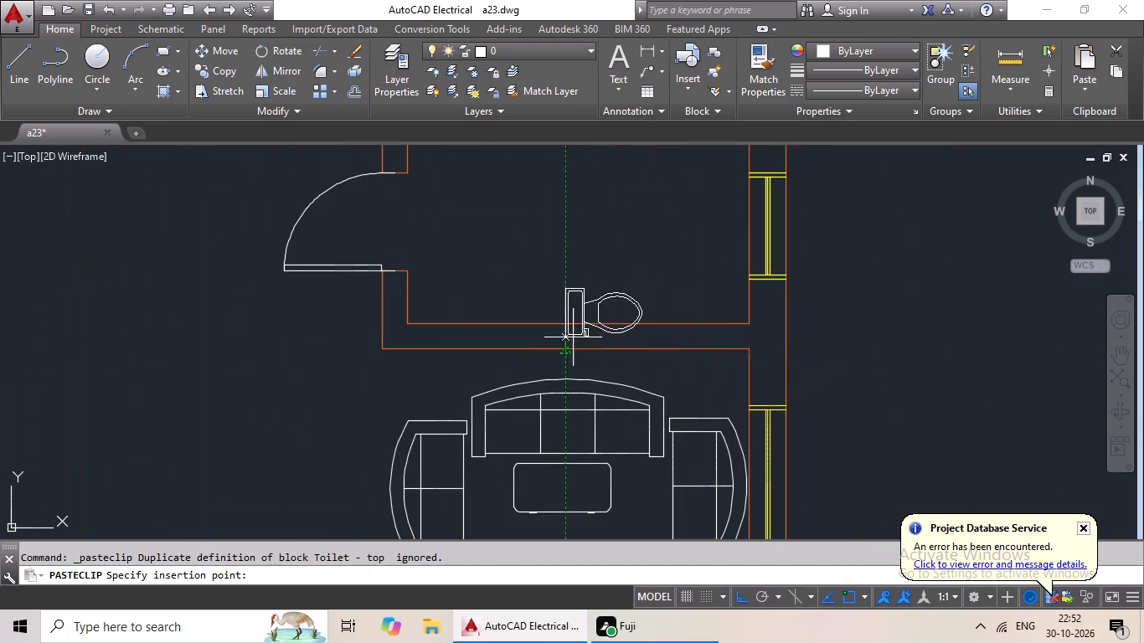
scroll(678, 309, "up", 2)
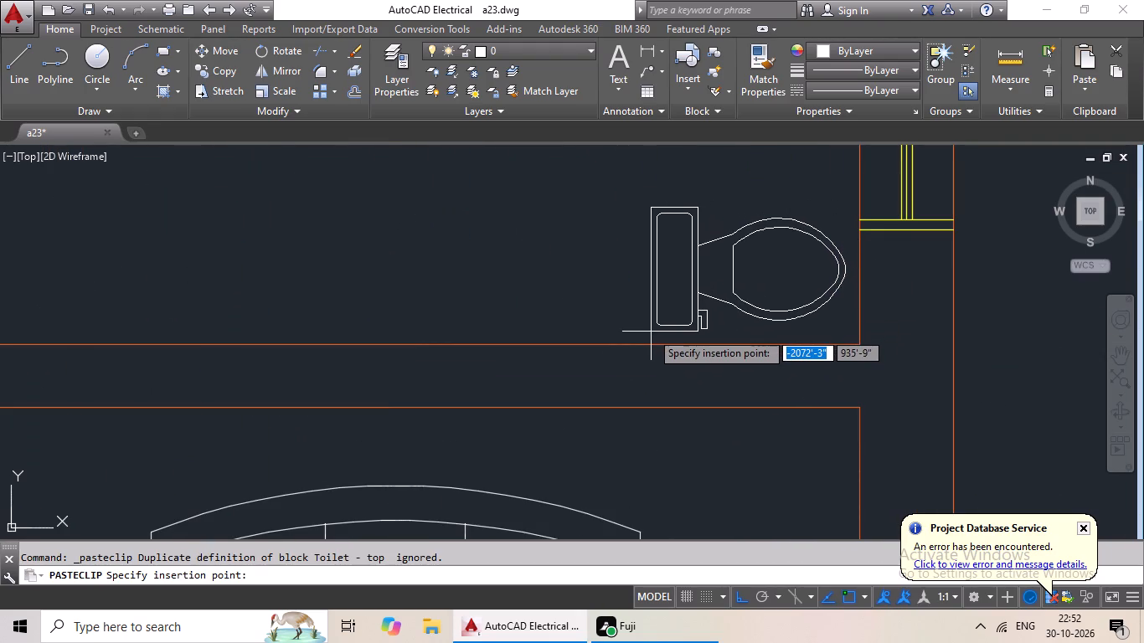
left_click(652, 334)
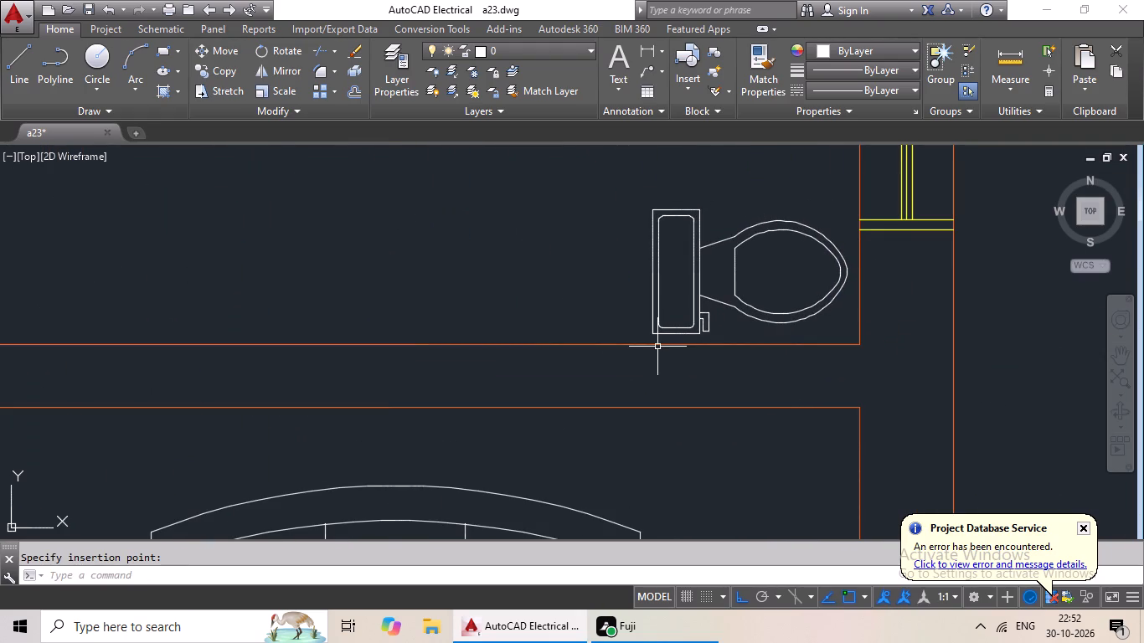
Paste the toilet into the lower-right corner of the left unit's bathroom in the bottom row.
key("ctrl+v")
scroll(657, 346, "down", 4, "ctrl")
middle_click_drag(651, 357, 663, 213)
scroll(652, 327, "down", 1)
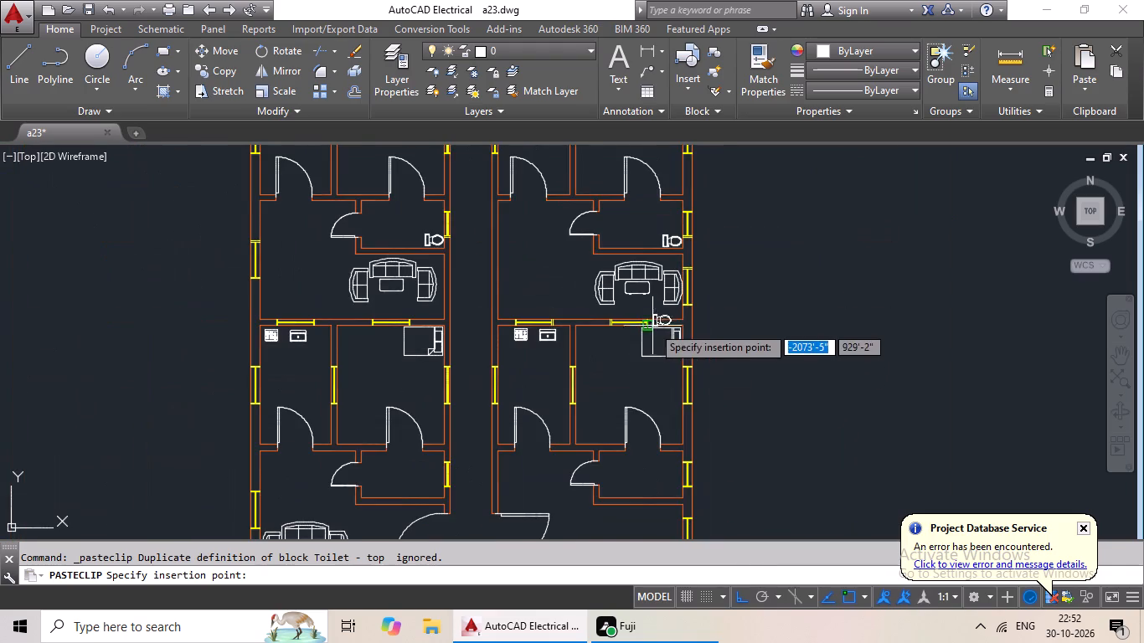
middle_click_drag(654, 306, 656, 209)
scroll(418, 390, "up", 4)
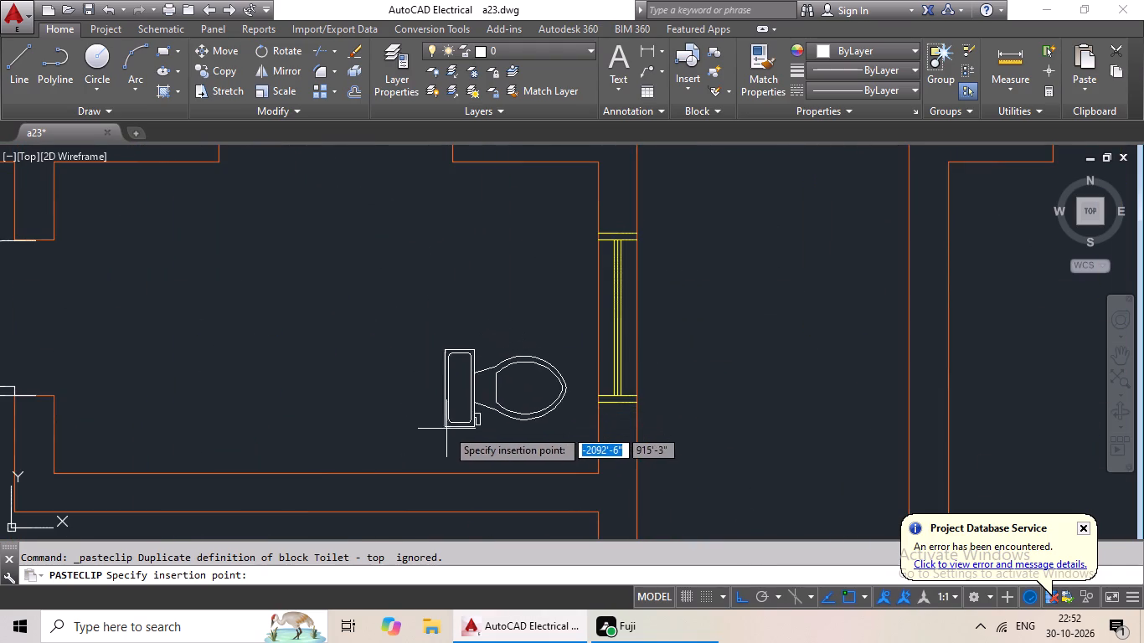
scroll(470, 440, "down", 1)
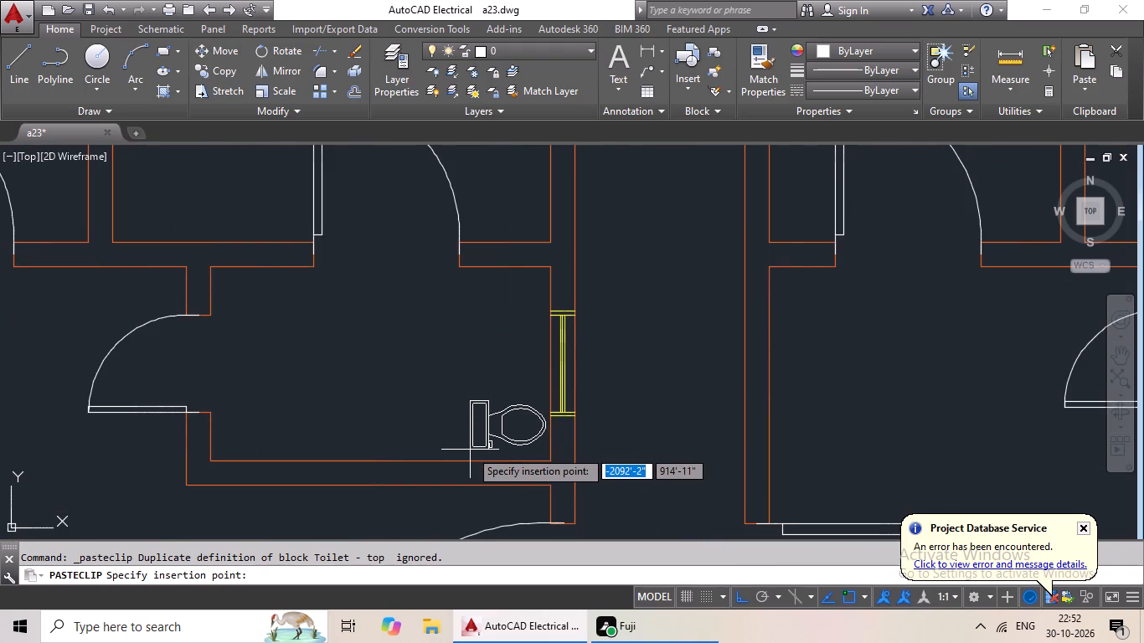
left_click(468, 453)
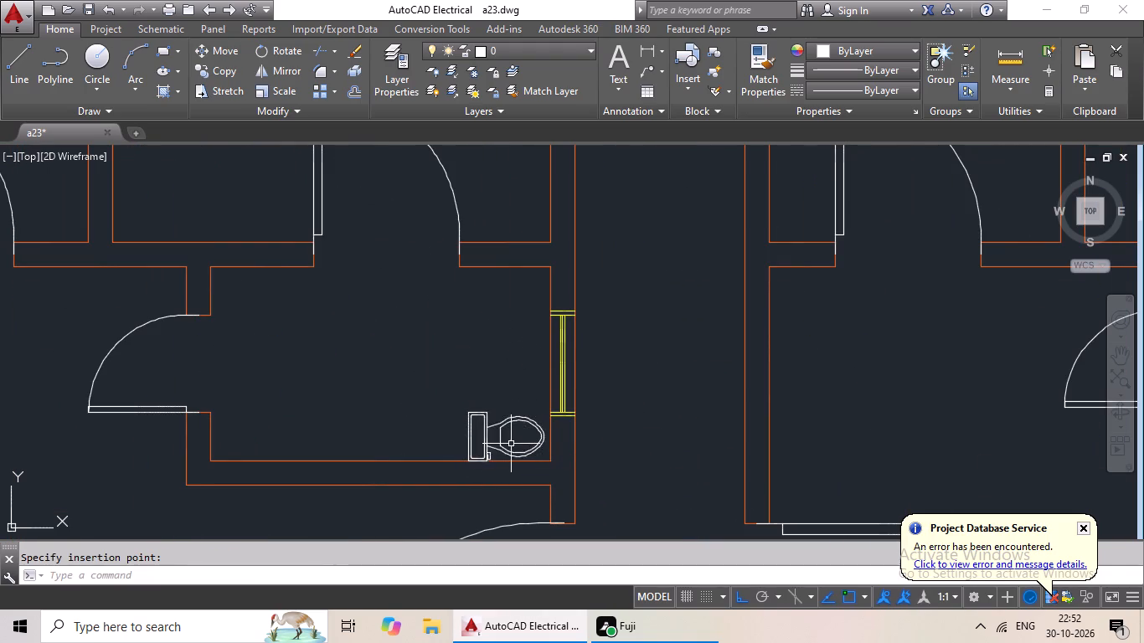
Move the bottom-row left unit's toilet slightly straight up, clear of the bathroom's lower wall.
left_click(487, 445)
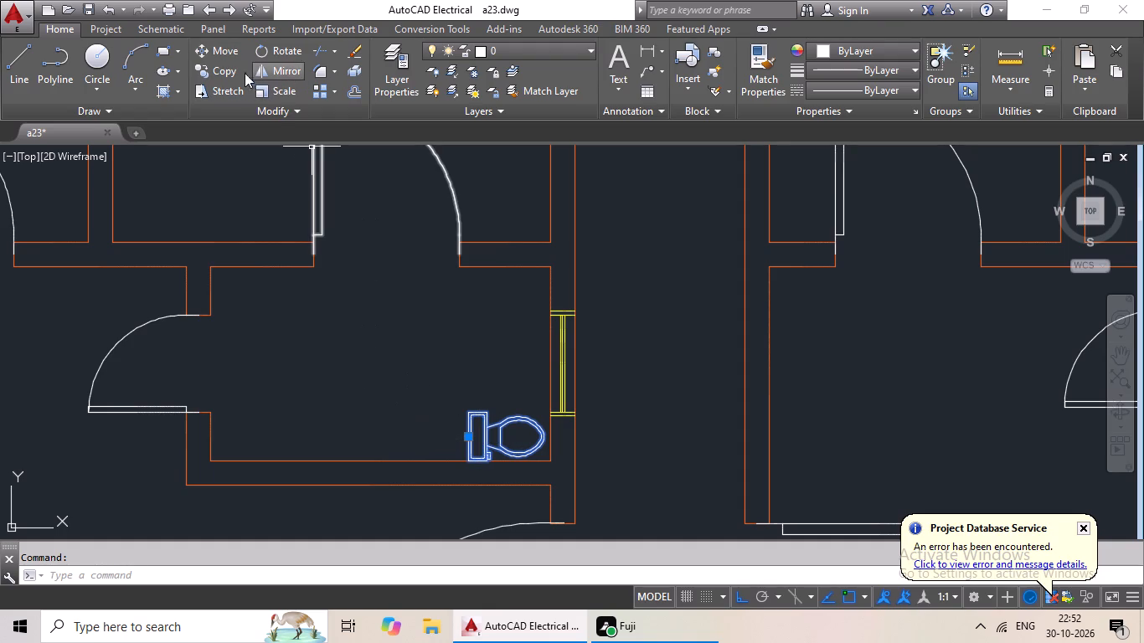
left_click(220, 51)
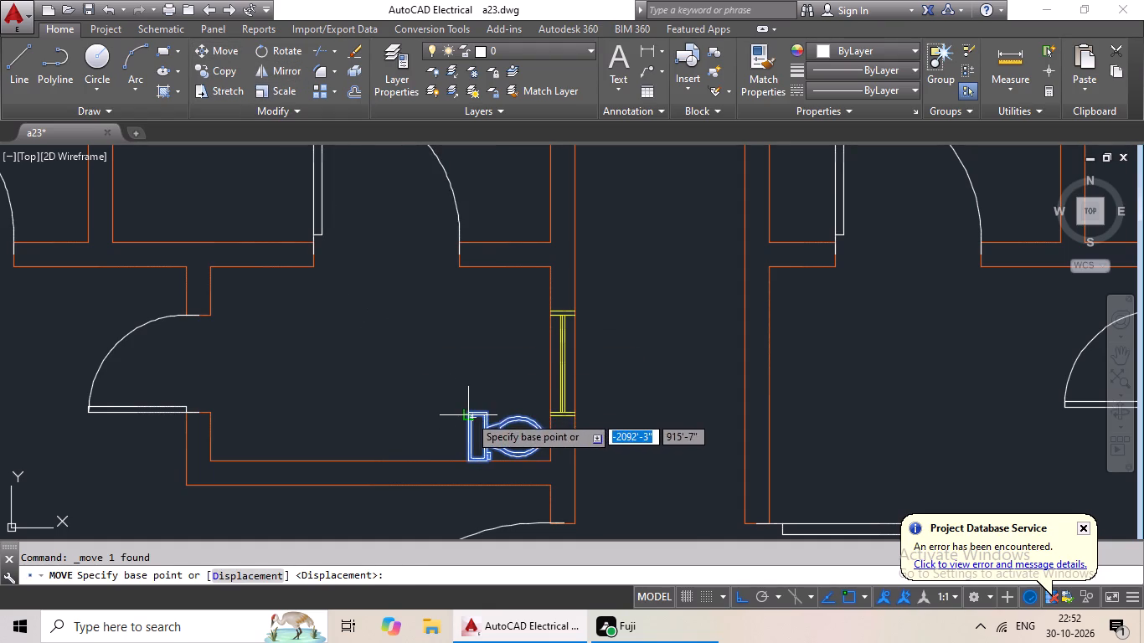
left_click(469, 415)
left_click(461, 401)
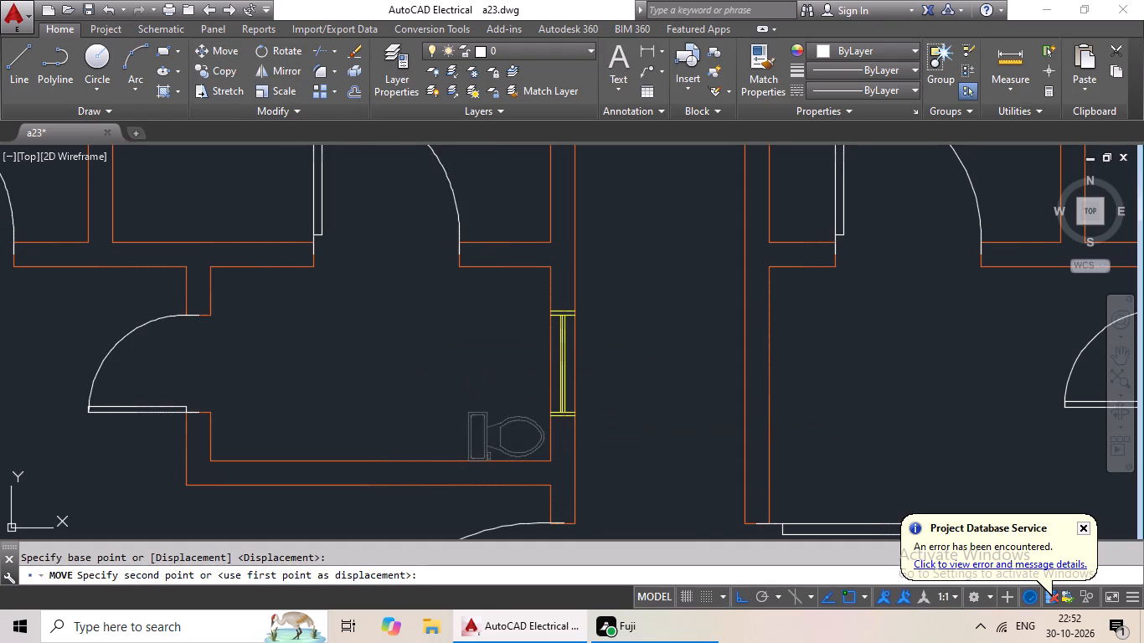
Paste the toilet into the lower-right corner of the right unit's bathroom in the bottom row.
key("ctrl+v")
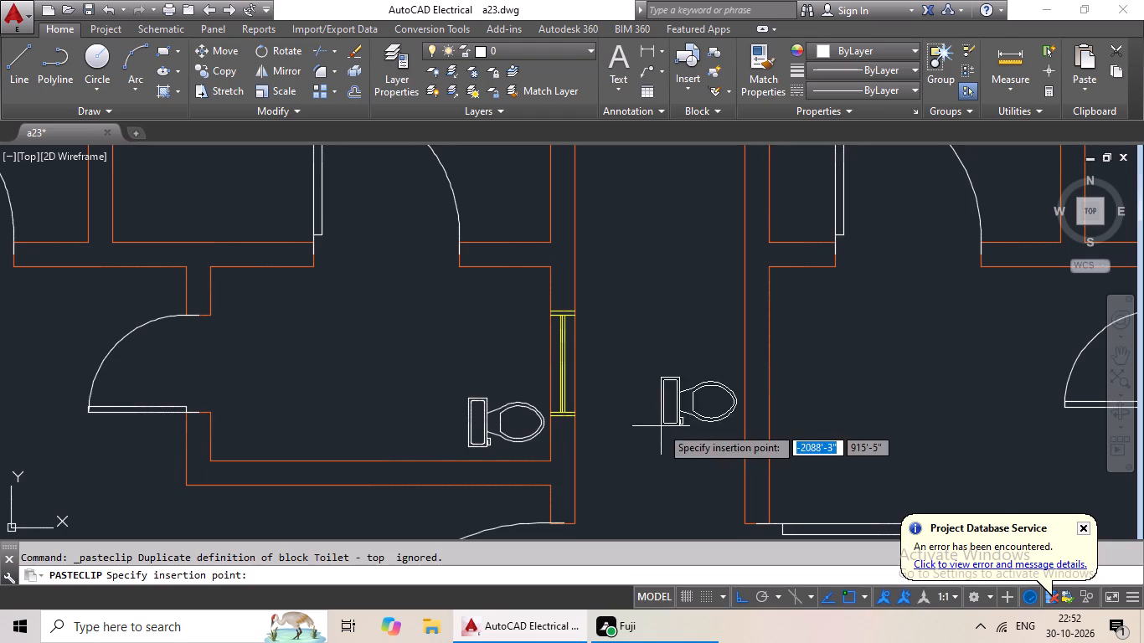
scroll(661, 426, "down", 2, "ctrl")
middle_click_drag(796, 440, 228, 329)
middle_click_drag(394, 405, 452, 361)
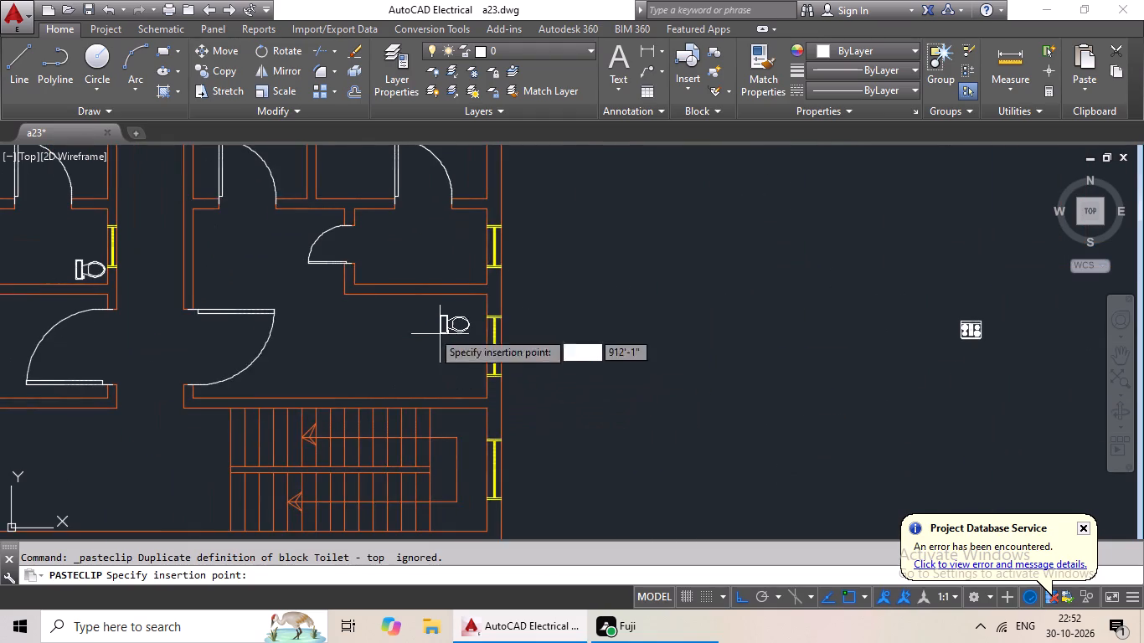
middle_click_drag(414, 323, 520, 378)
scroll(549, 334, "up", 2)
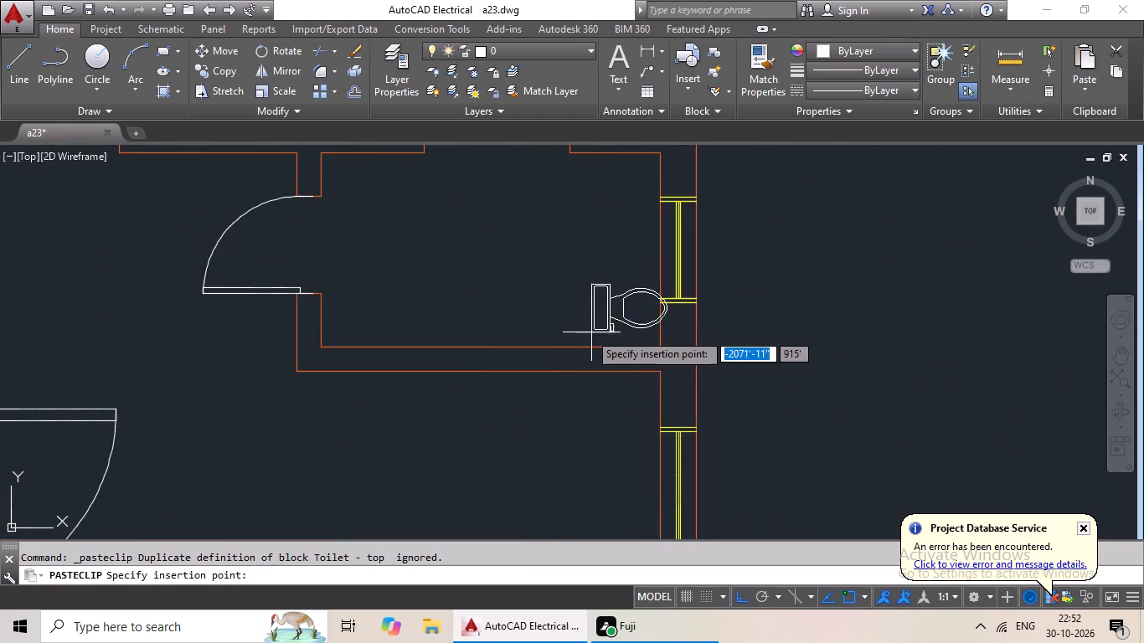
scroll(587, 332, "up", 2)
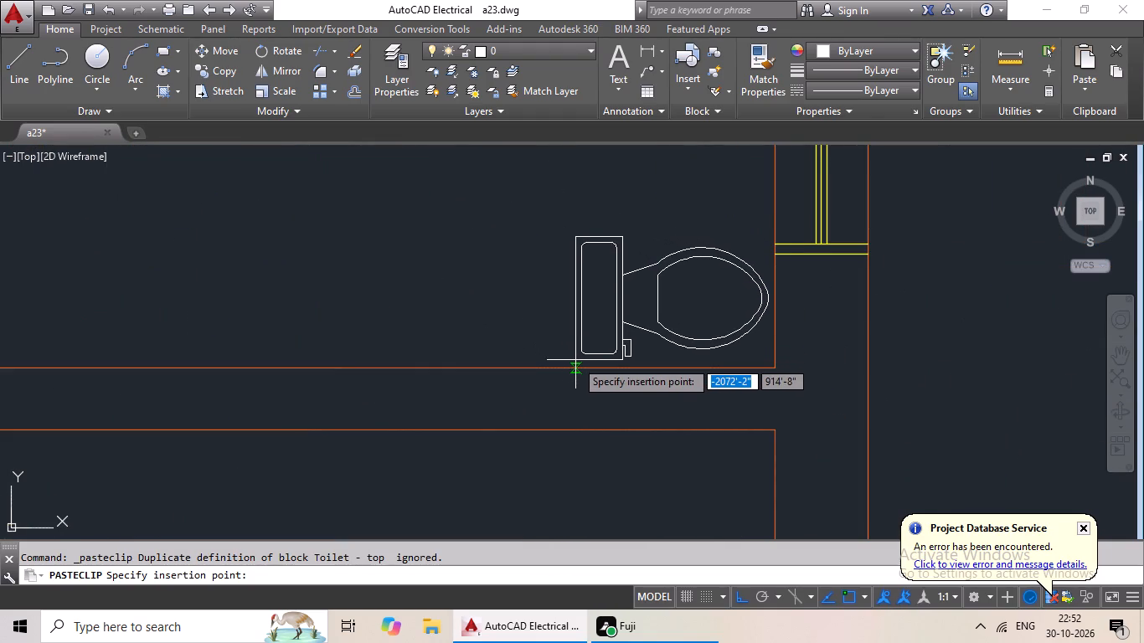
left_click(574, 353)
Delete all the spare furniture and fixture blocks lying in the empty space beside the floor plan.
scroll(655, 322, "down", 3)
middle_click_drag(648, 371, 675, 226)
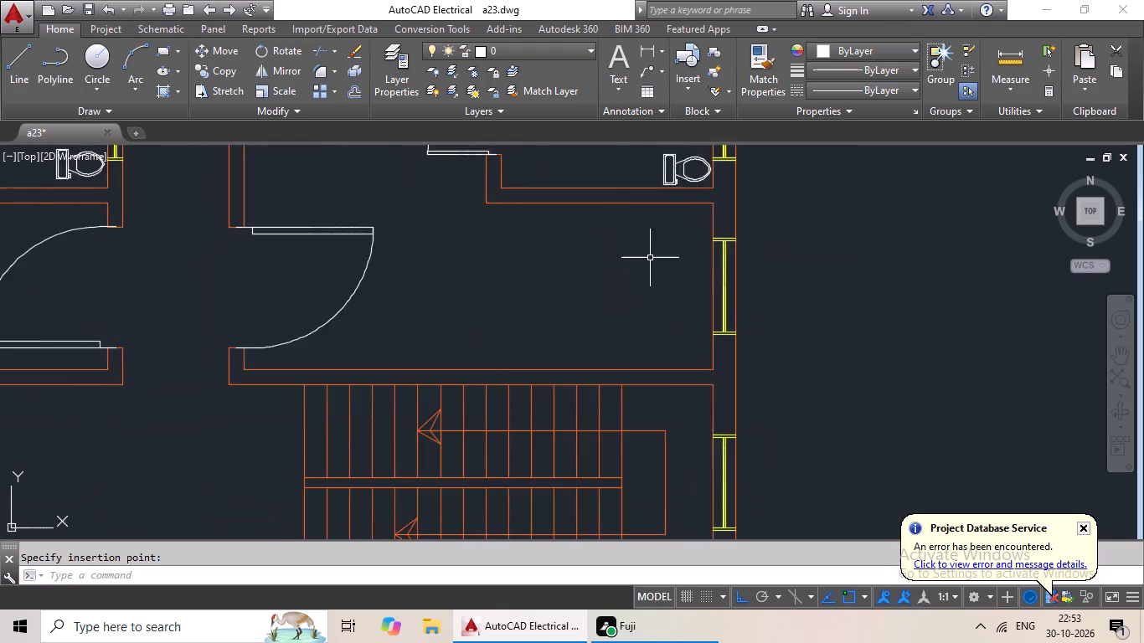
scroll(647, 291, "down", 2)
middle_click_drag(710, 307, 648, 384)
scroll(718, 332, "down", 2)
middle_click_drag(738, 331, 716, 336)
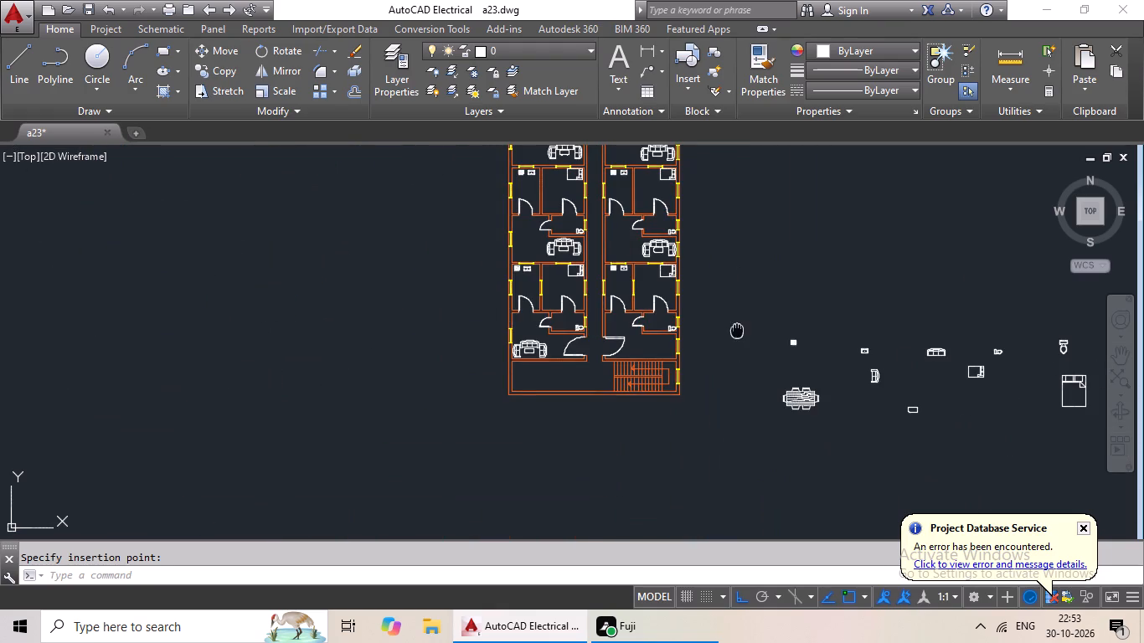
middle_click_drag(716, 336, 644, 345)
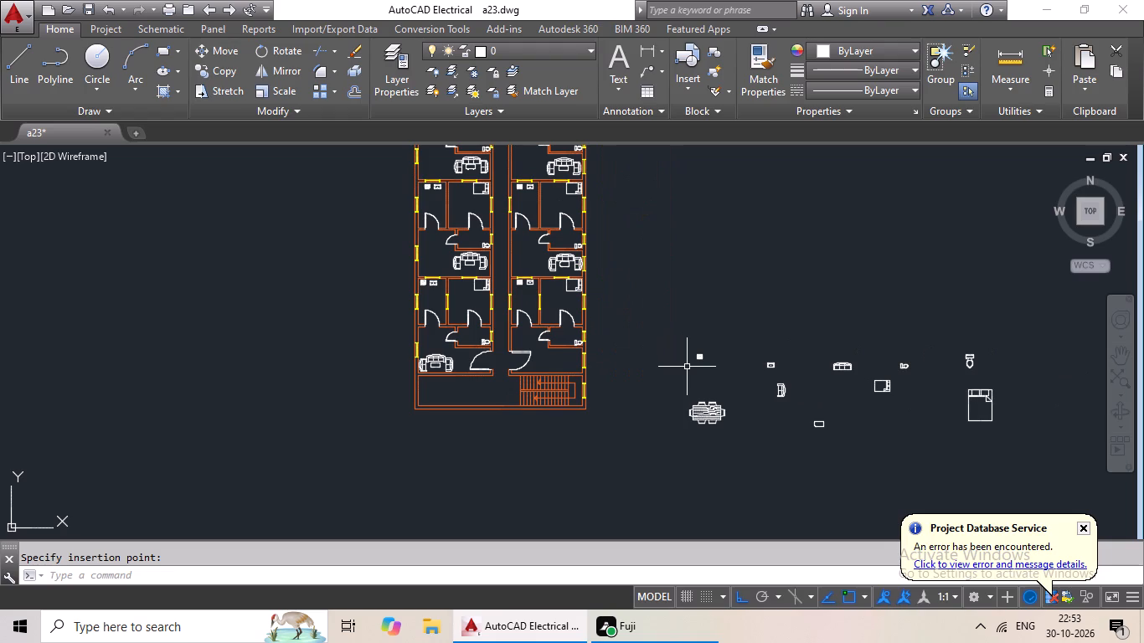
scroll(692, 368, "down", 2)
middle_click_drag(775, 342, 584, 362)
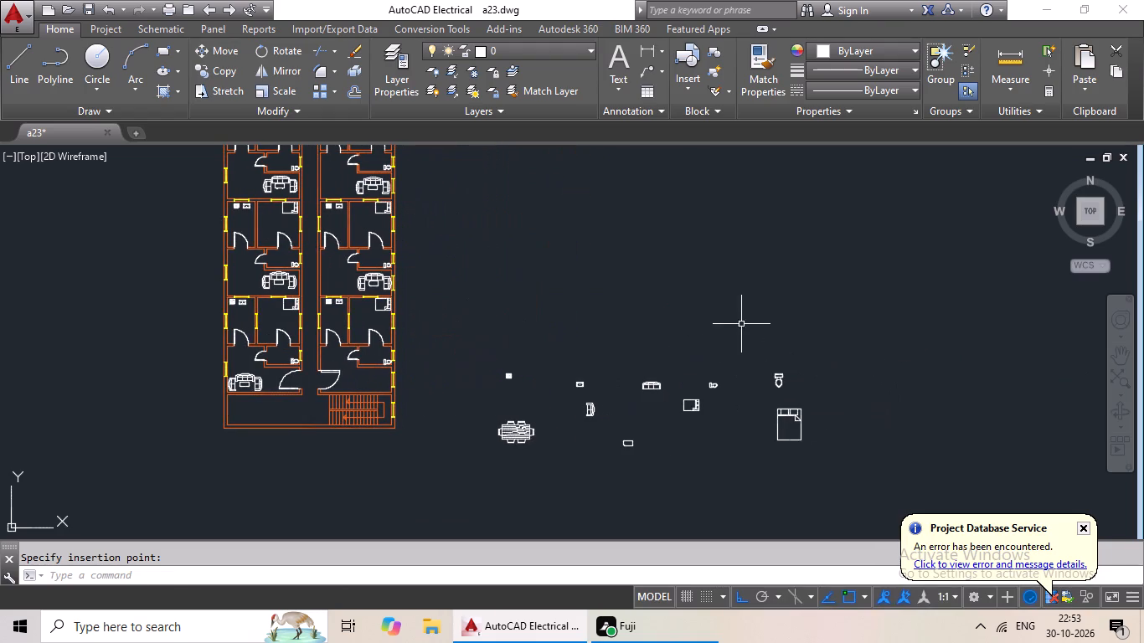
left_click_drag(731, 318, 894, 374)
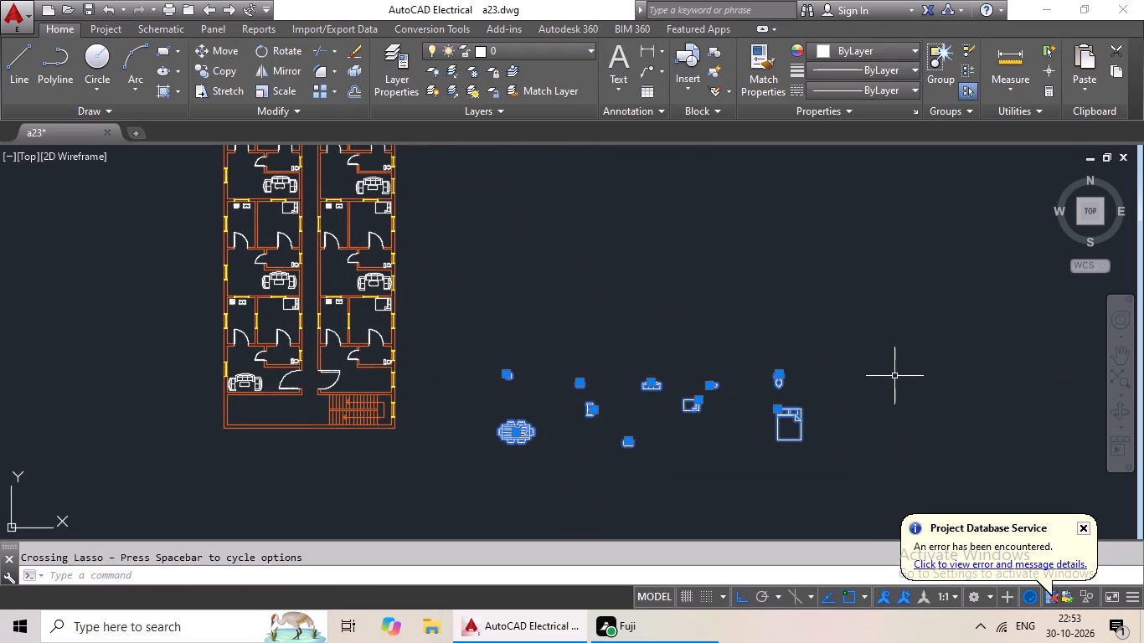
key("Delete")
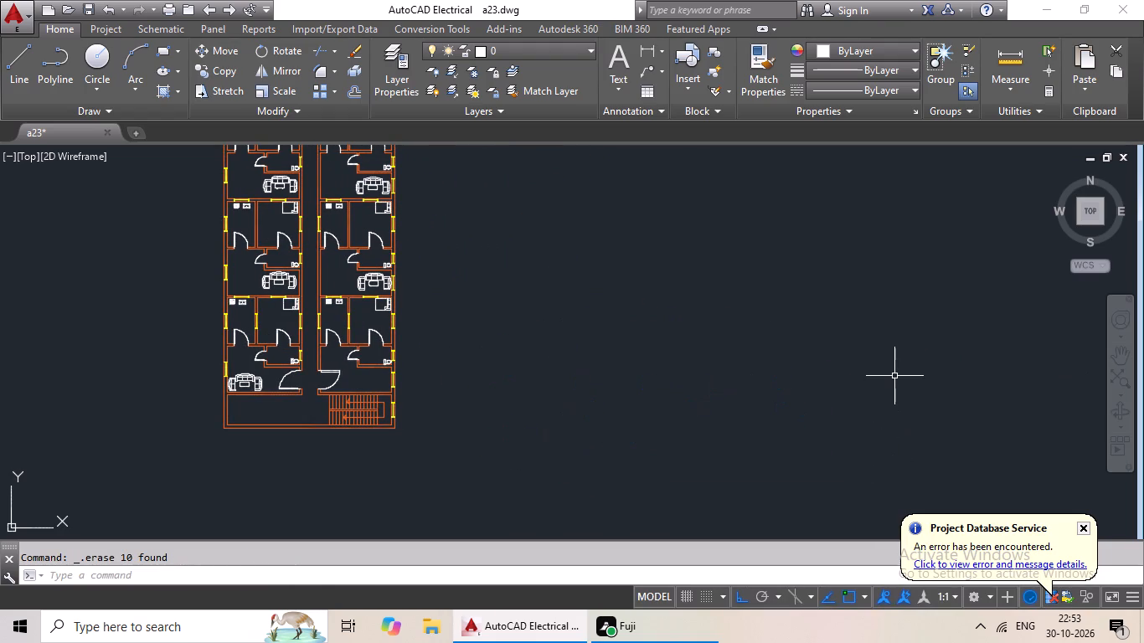
Start a multiline text box in the empty space beside the floor plan with a text height of 9".
scroll(749, 310, "down", 1)
middle_click_drag(672, 283, 589, 333)
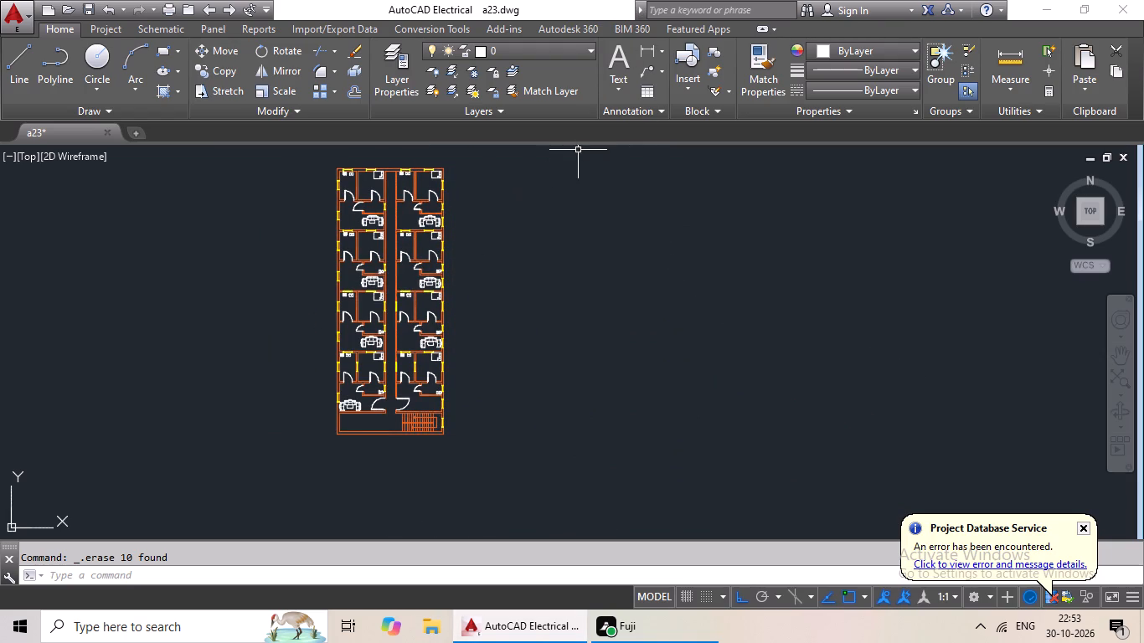
left_click(615, 77)
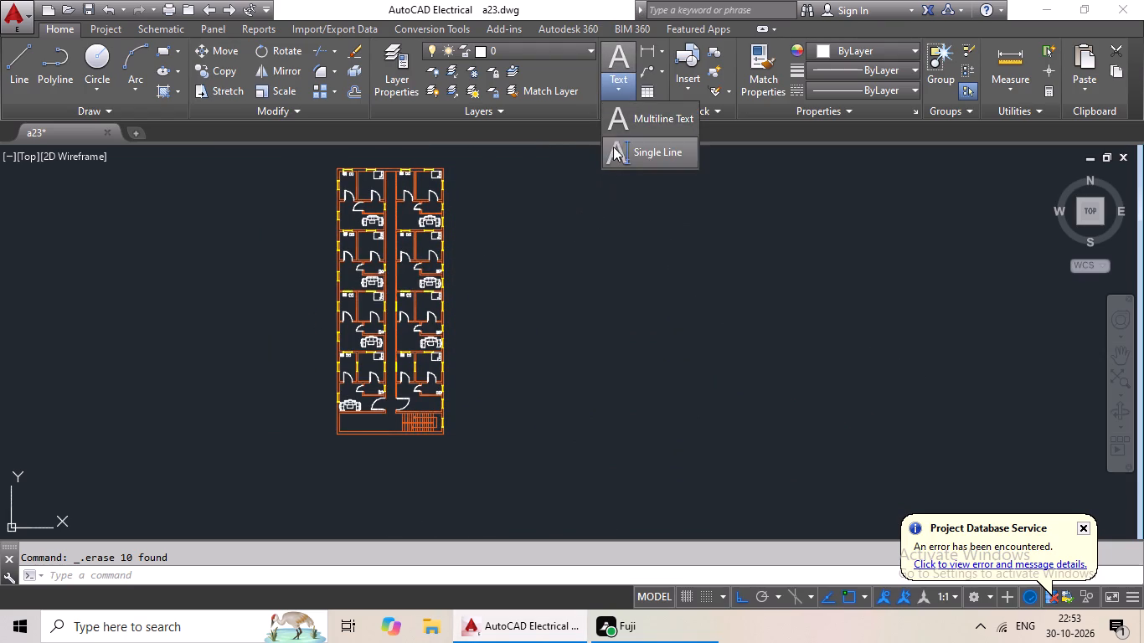
left_click(635, 120)
left_click(579, 233)
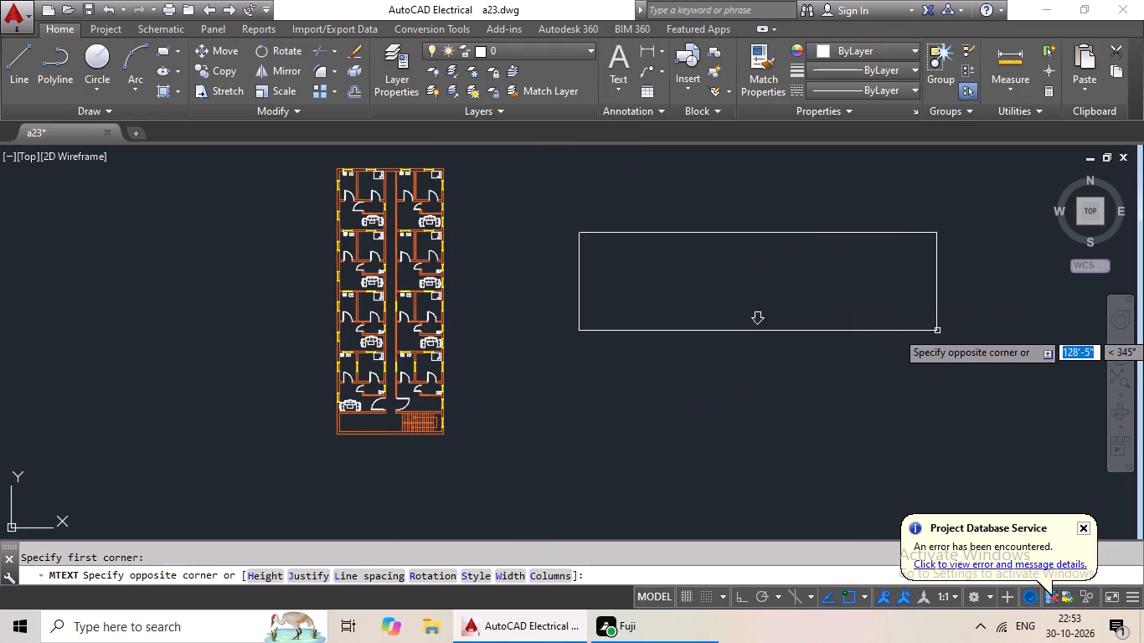
left_click(937, 331)
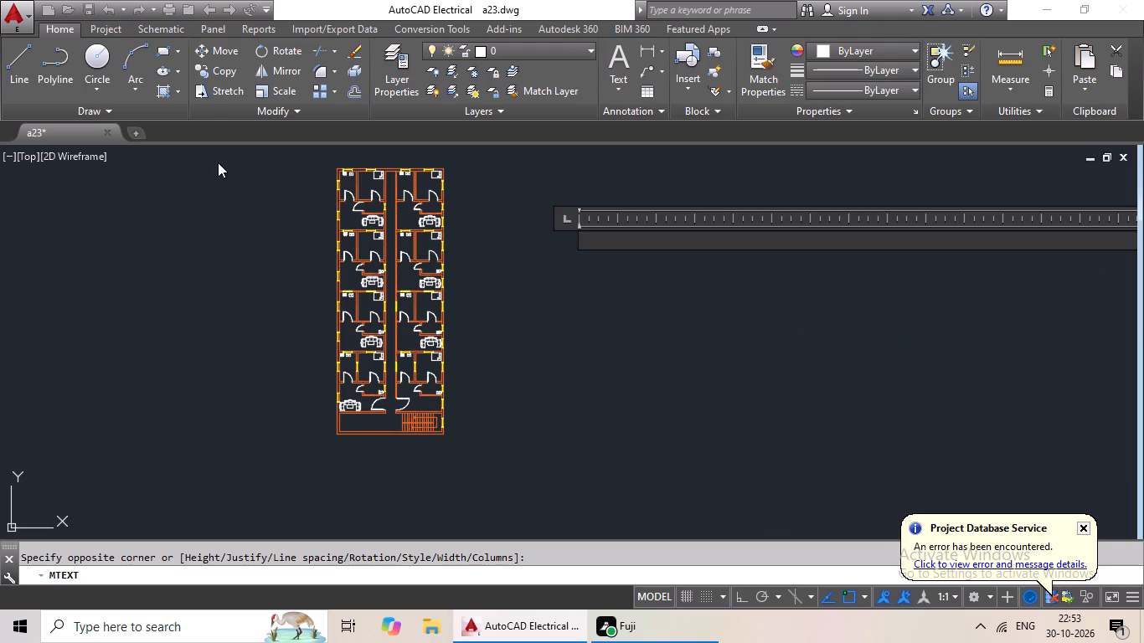
left_click(235, 65)
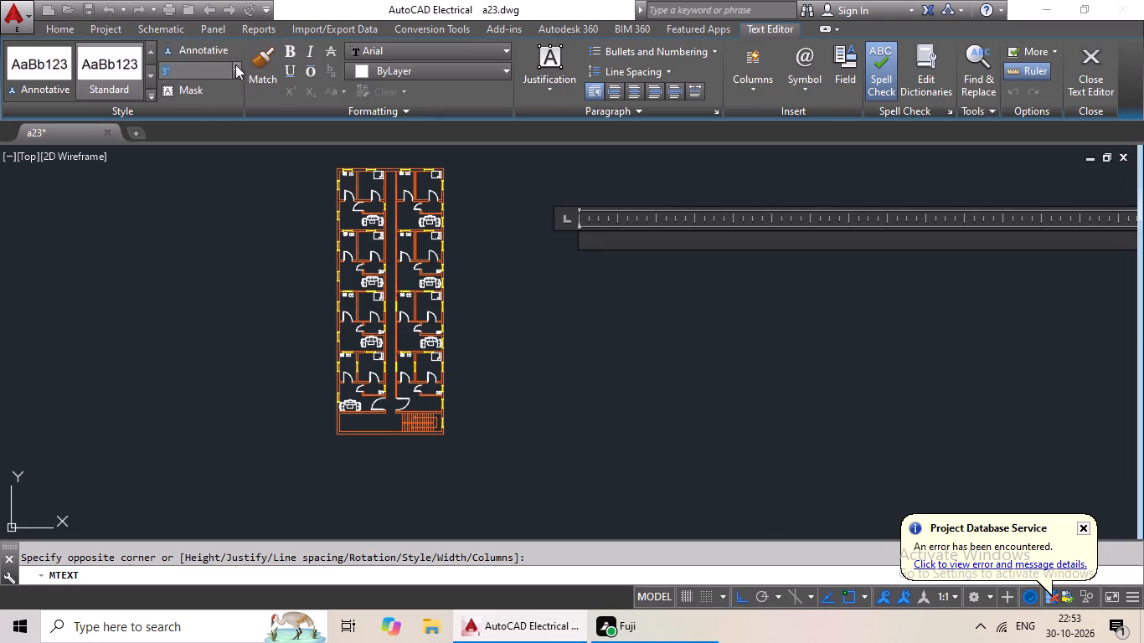
left_click(198, 69)
key("BackSpace")
key("BackSpace")
key("9")
key("shift+quotedbl")
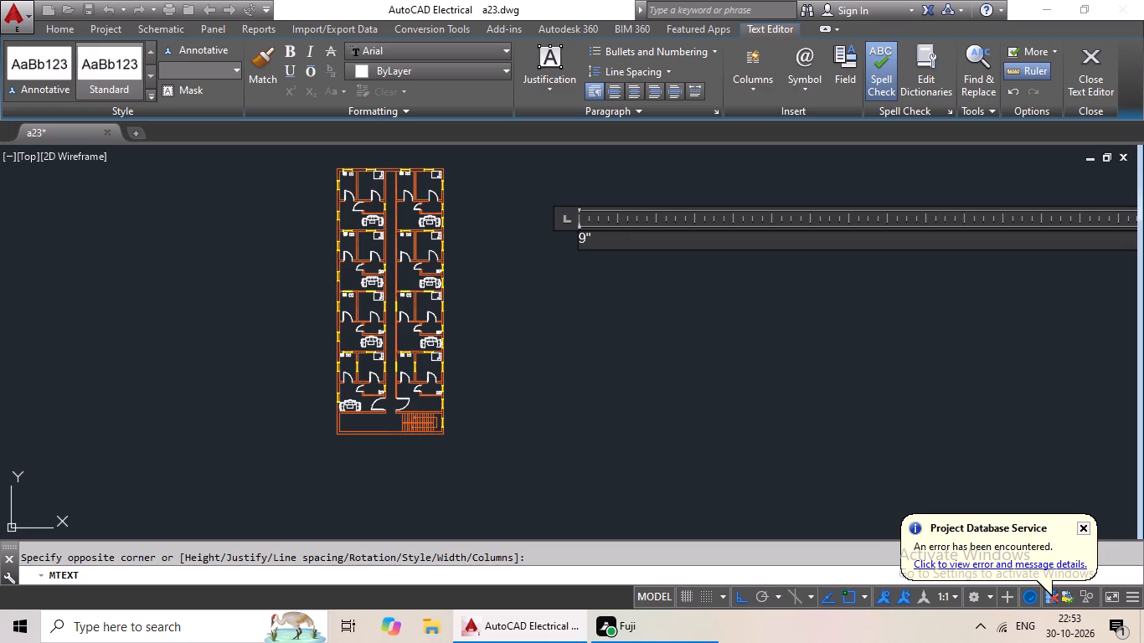
key("XF86Refresh")
key("BackSpace")
key("BackSpace")
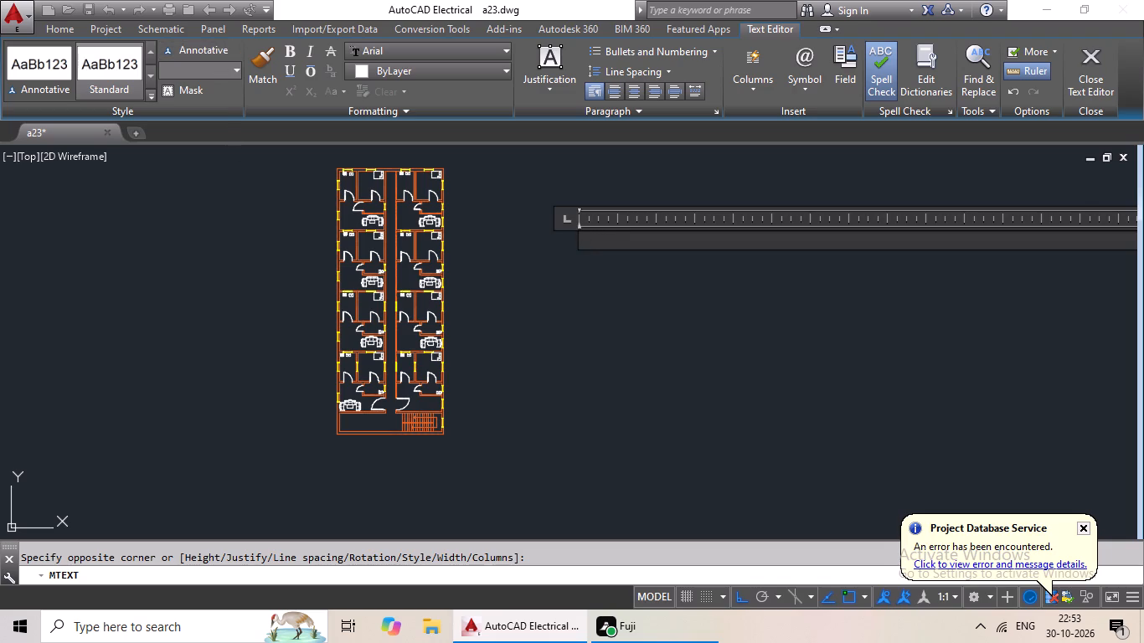
left_click(198, 71)
key("9")
key("shift+quotedbl")
key("Return")
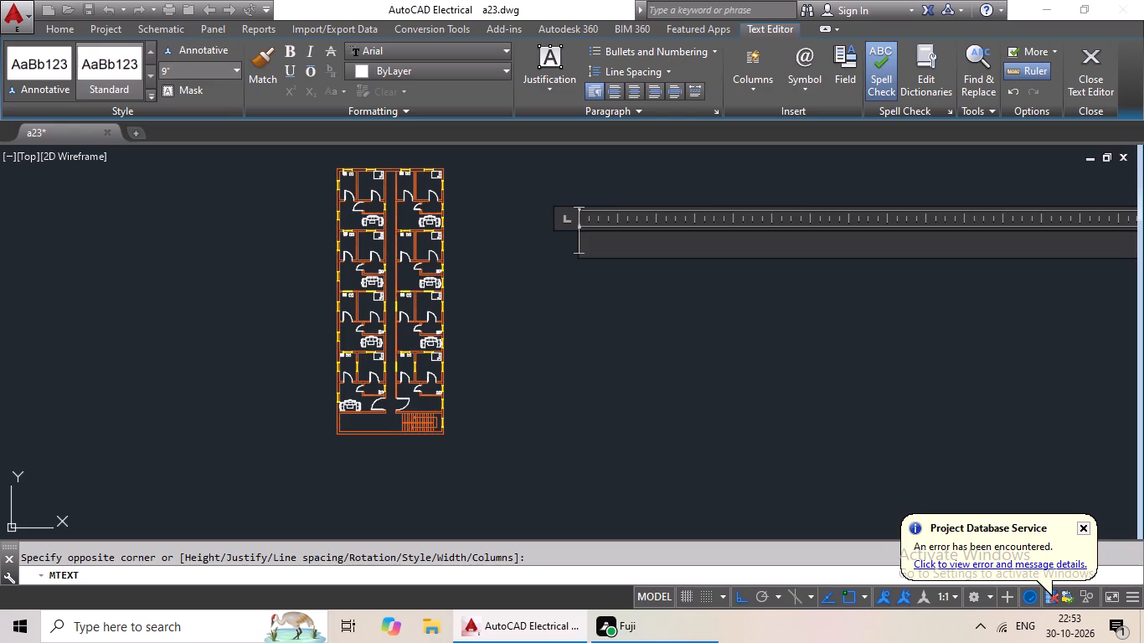
Write the label in red (237,31,36) as KITCHEN with 6'X10' centred beneath it using leading spaces.
left_click(507, 73)
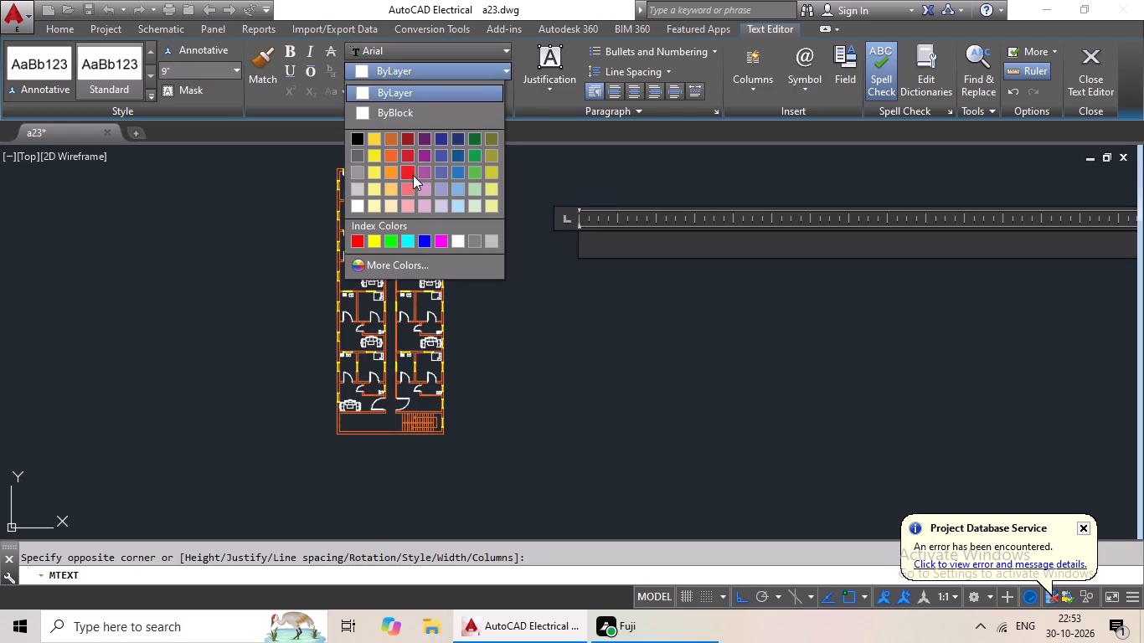
left_click(409, 167)
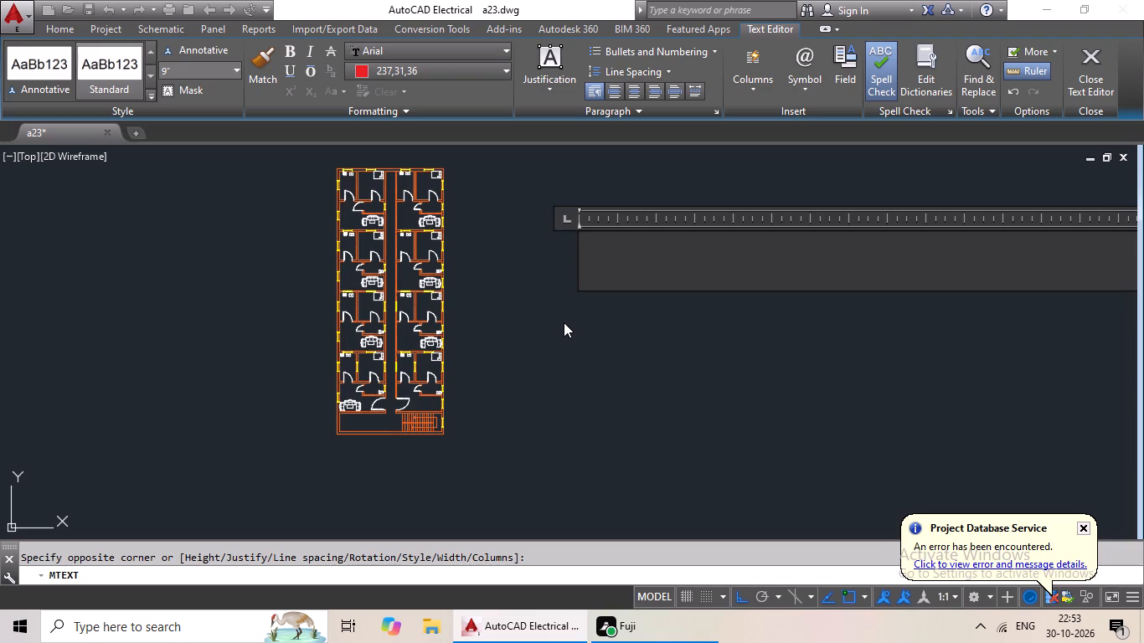
type("KITCHE")
key("shift+n")
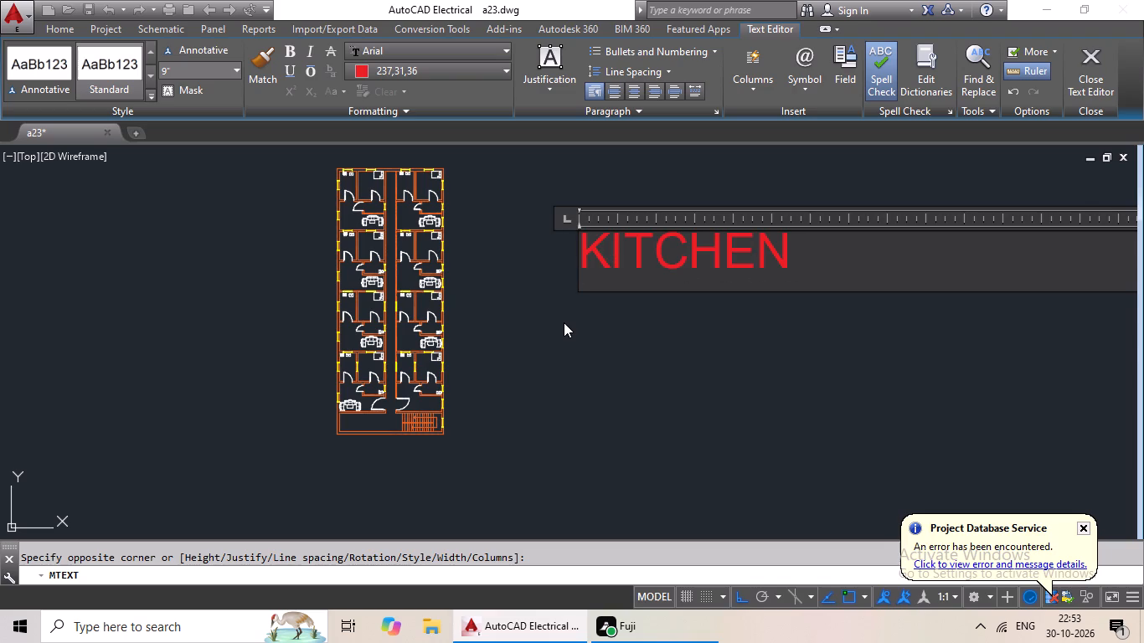
key("Return")
type("6'")
key("shift+x")
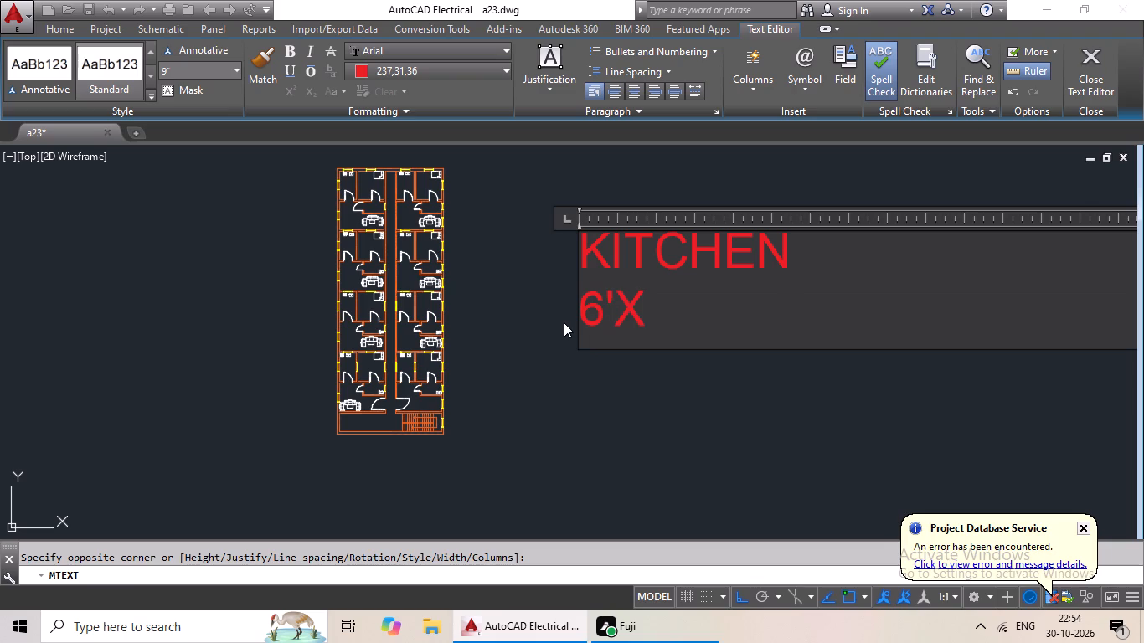
type("10'")
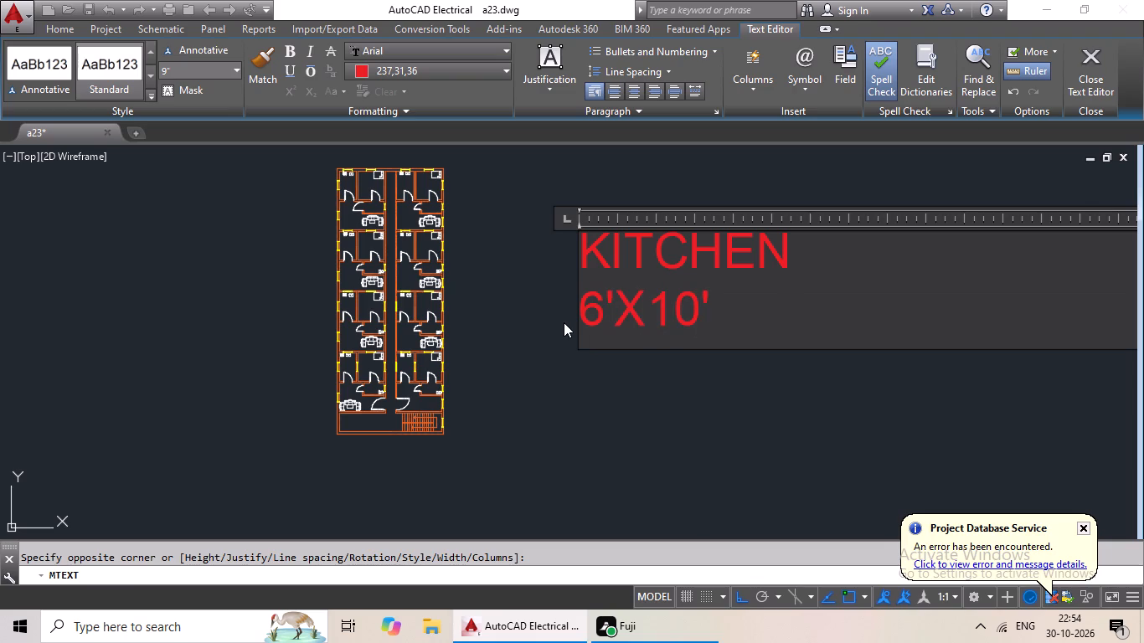
left_click(581, 304)
key("space")
key("space")
key("space")
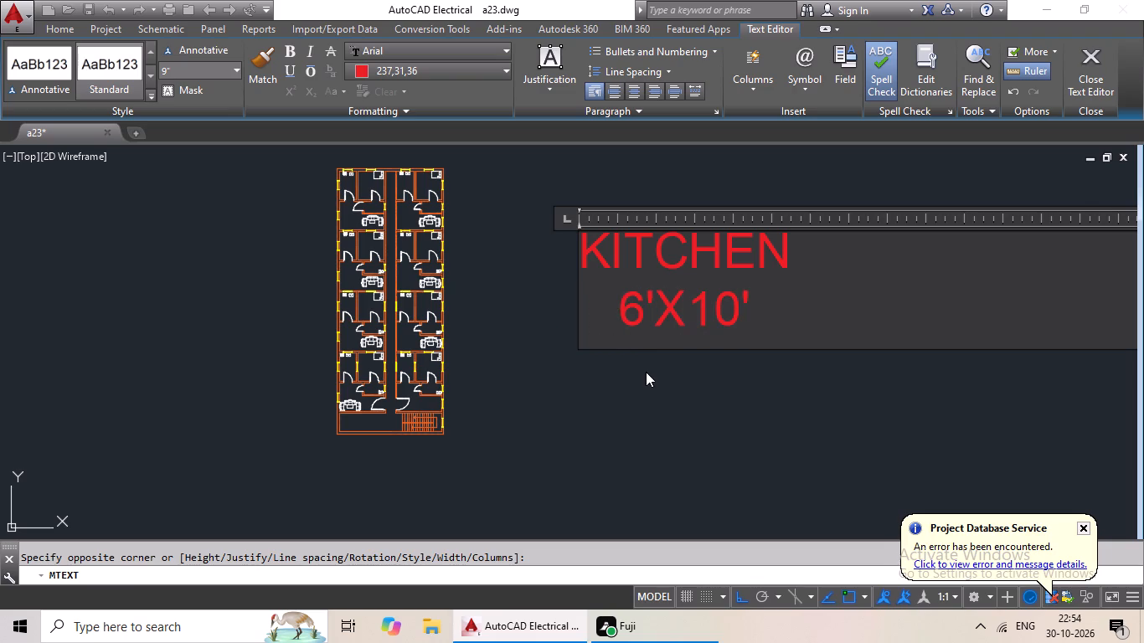
left_click(649, 407)
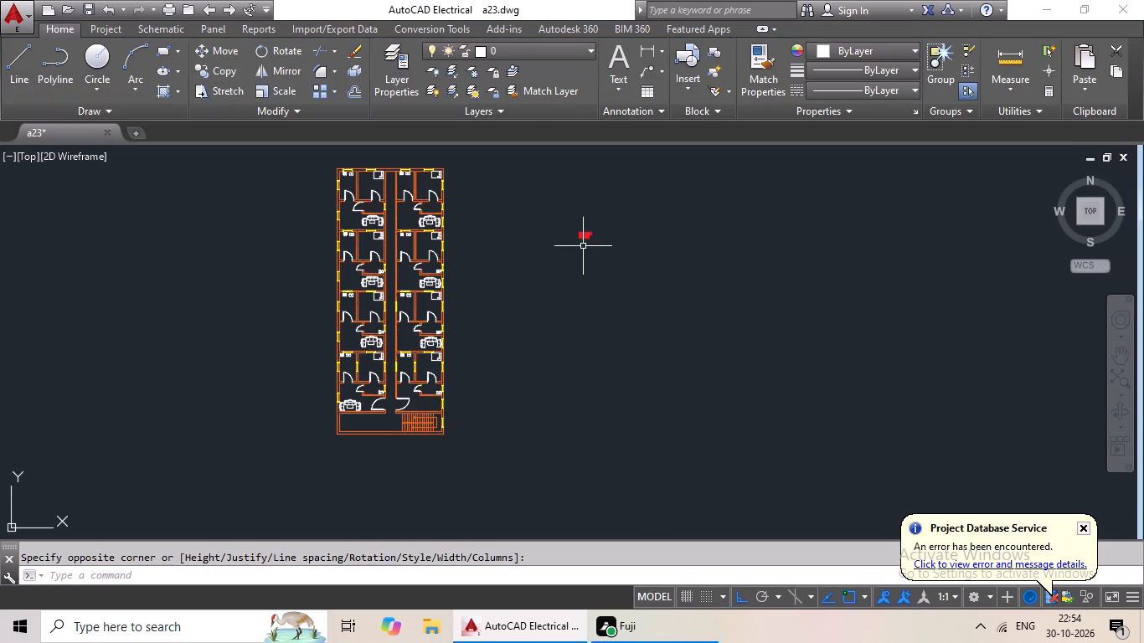
Copy the KITCHEN 6'X10' label and paste it below the range and sink in the top-row left unit's kitchen.
scroll(581, 235, "up", 4)
left_click(611, 219)
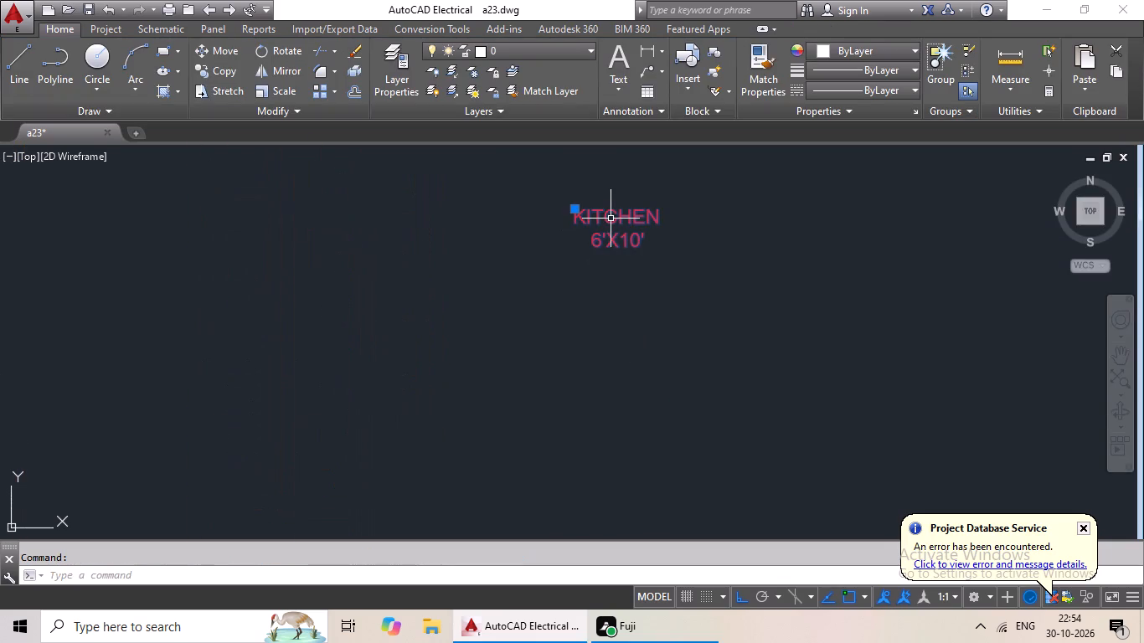
key("ctrl+c")
key("ctrl+v")
scroll(555, 251, "down", 3)
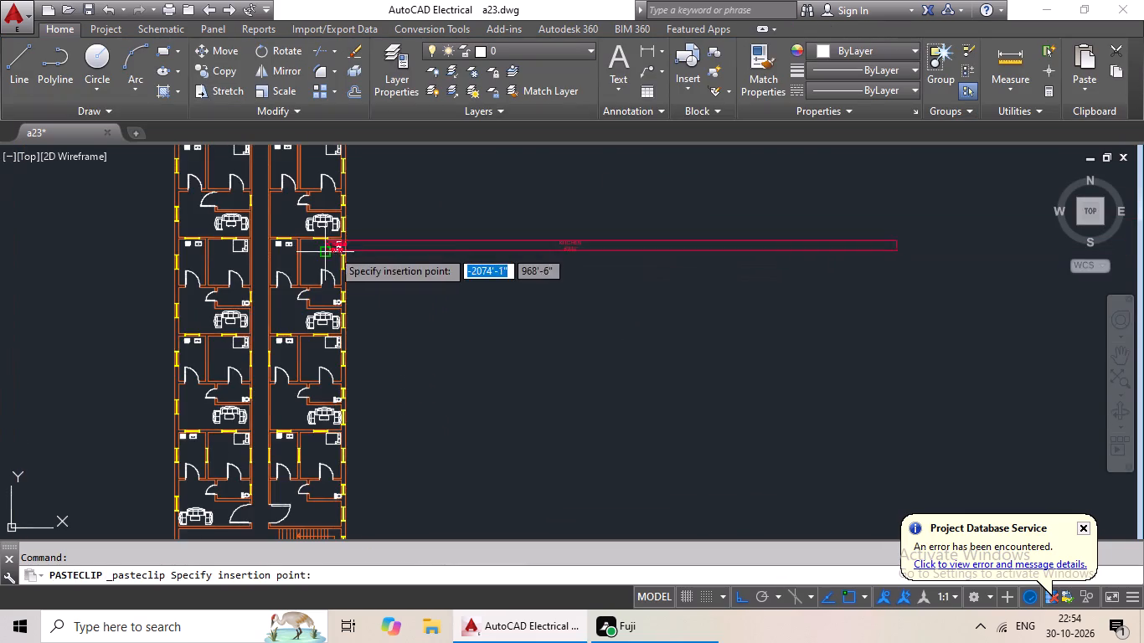
middle_click_drag(342, 255, 496, 335)
scroll(324, 239, "up", 5)
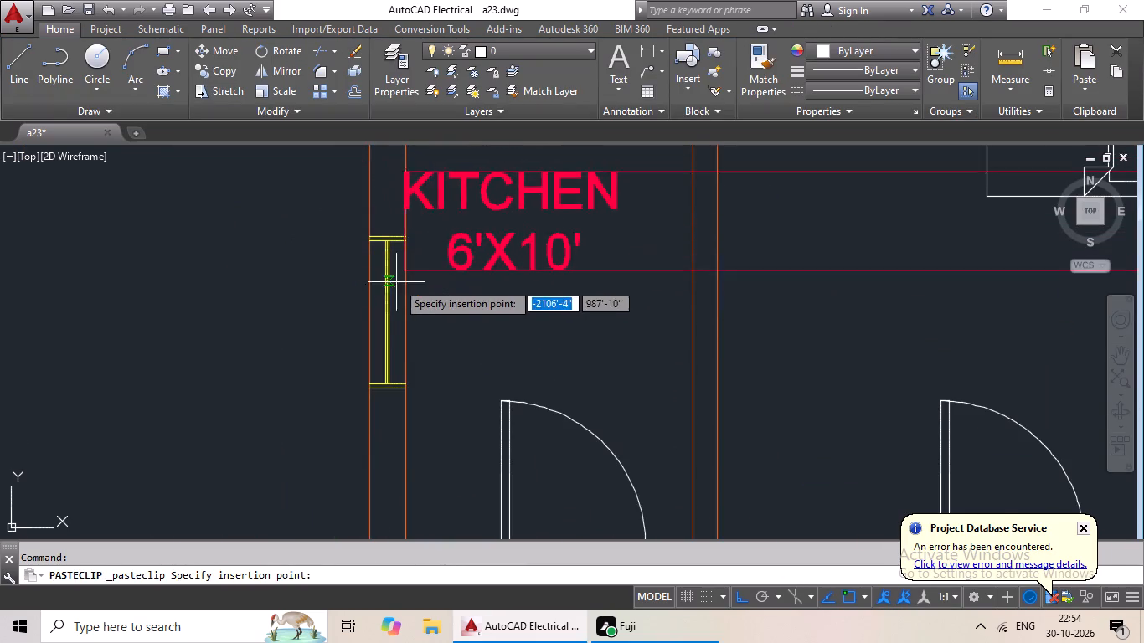
scroll(405, 302, "down", 1)
left_click(421, 305)
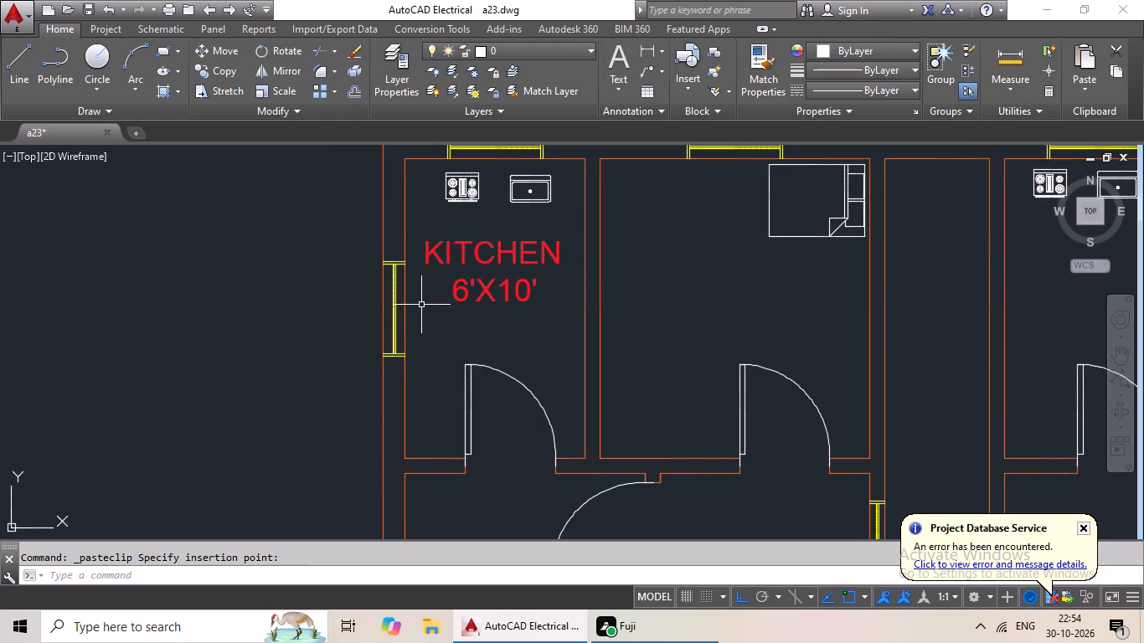
Paste the KITCHEN 6'X10' label into the top-row left unit's bedroom and the top-row right unit's kitchen and bedroom.
key("ctrl+v")
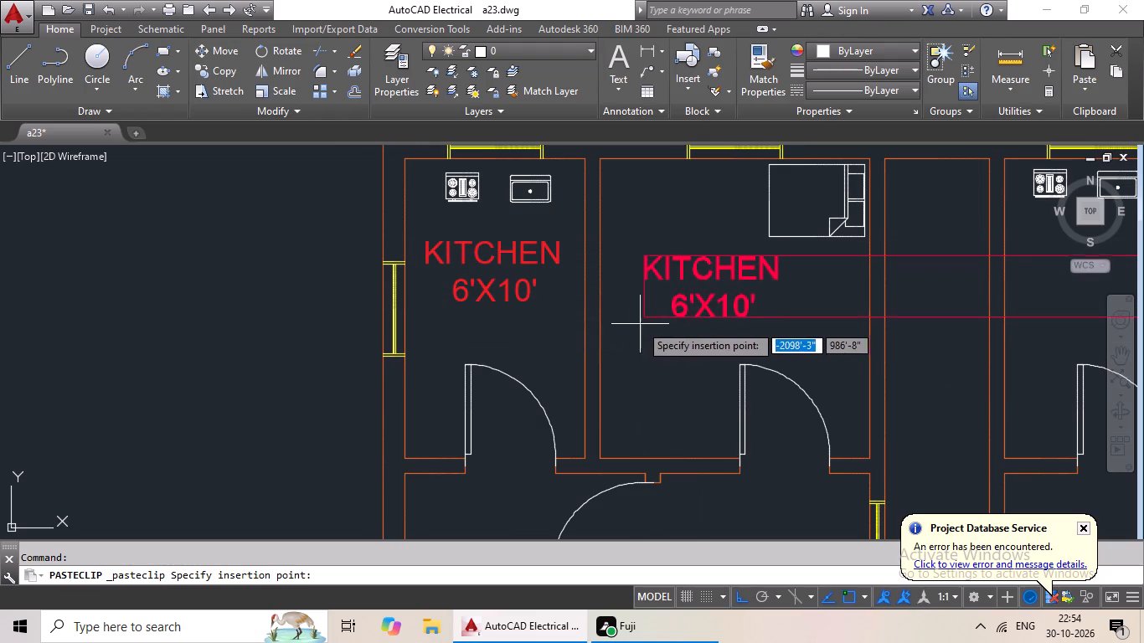
left_click(639, 326)
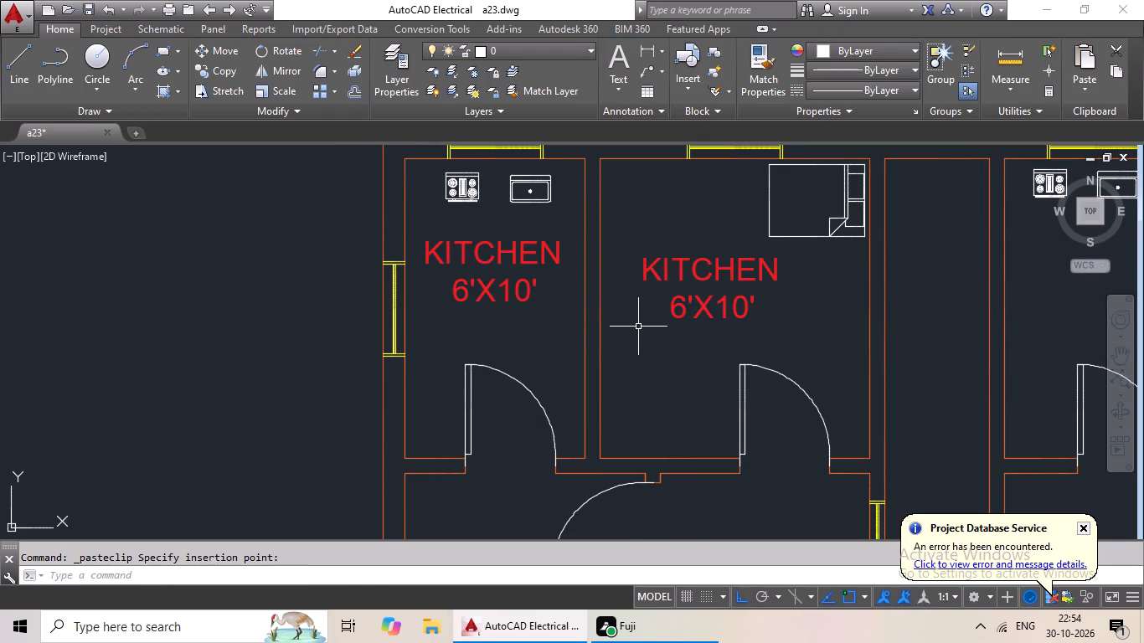
key("ctrl+v")
key("ctrl+b")
scroll(674, 325, "down", 2)
middle_click_drag(659, 325, 443, 326)
scroll(605, 332, "up", 2)
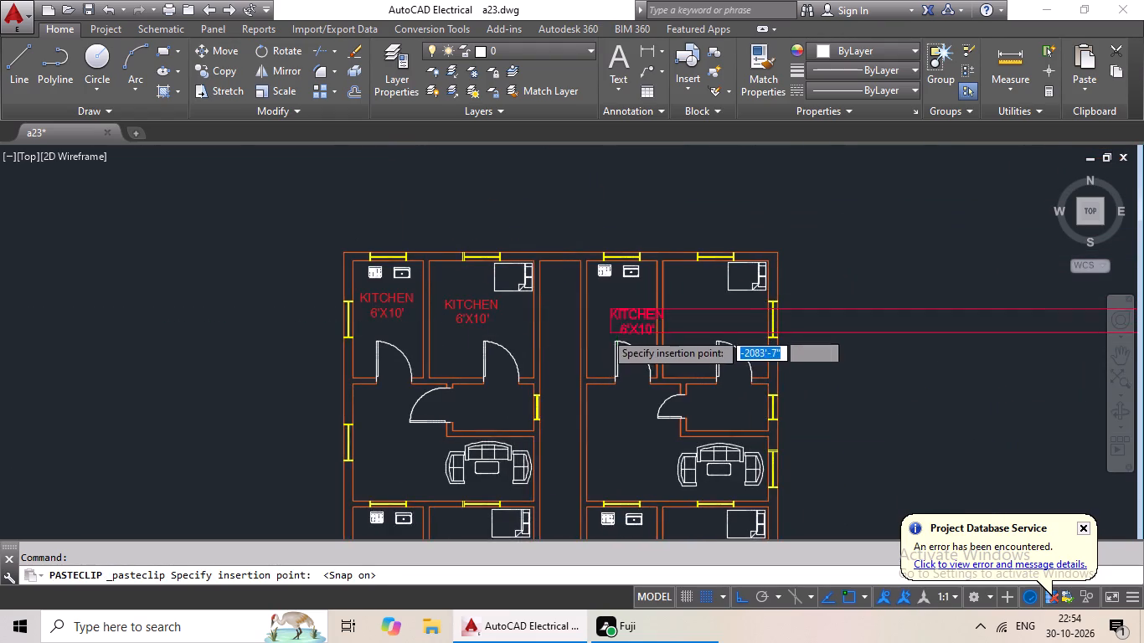
scroll(605, 332, "up", 2)
scroll(578, 305, "down", 2)
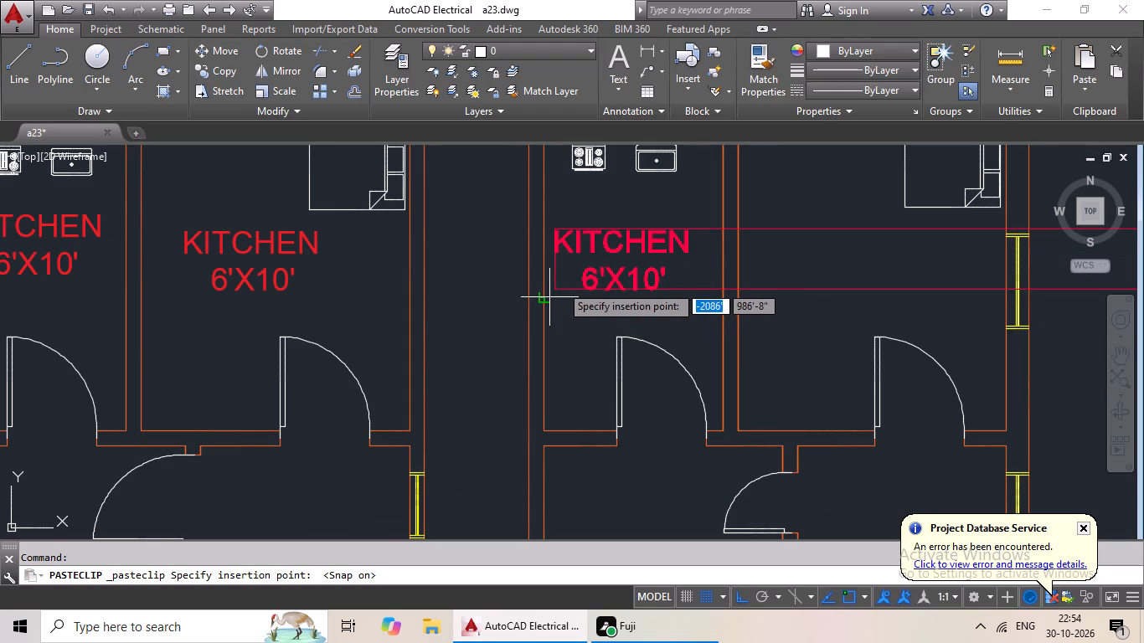
left_click(559, 278)
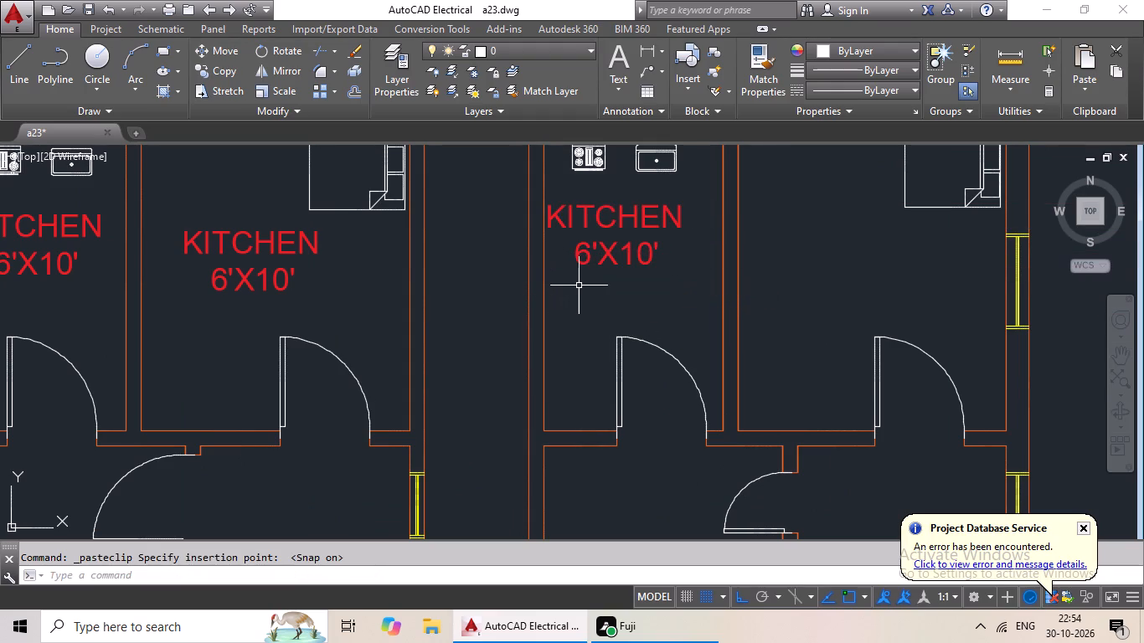
key("ctrl+v")
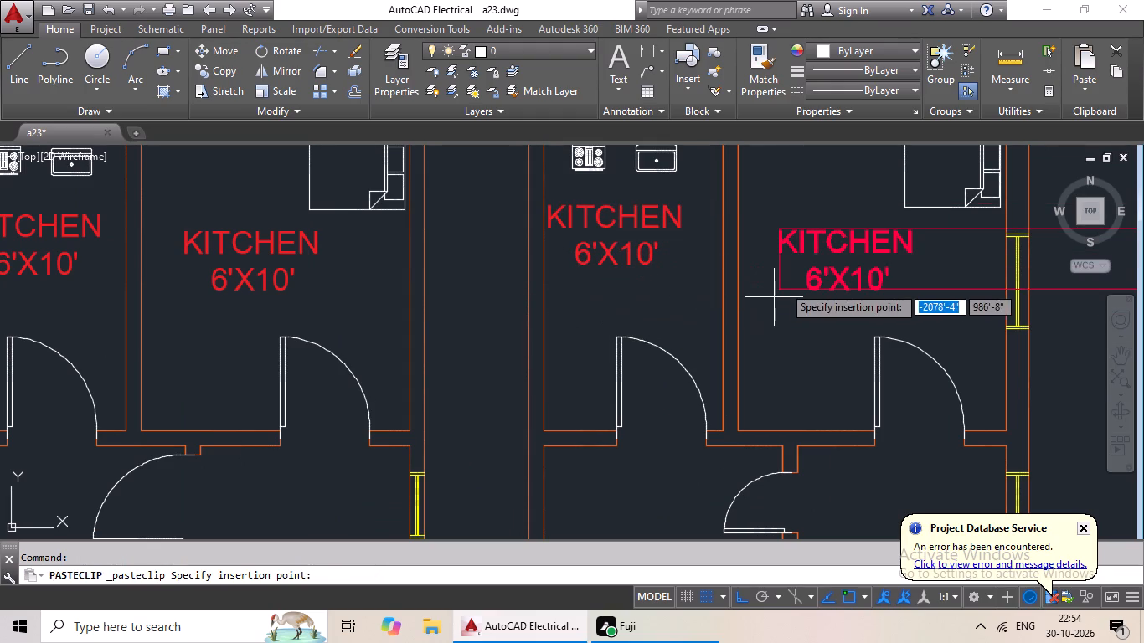
left_click(767, 291)
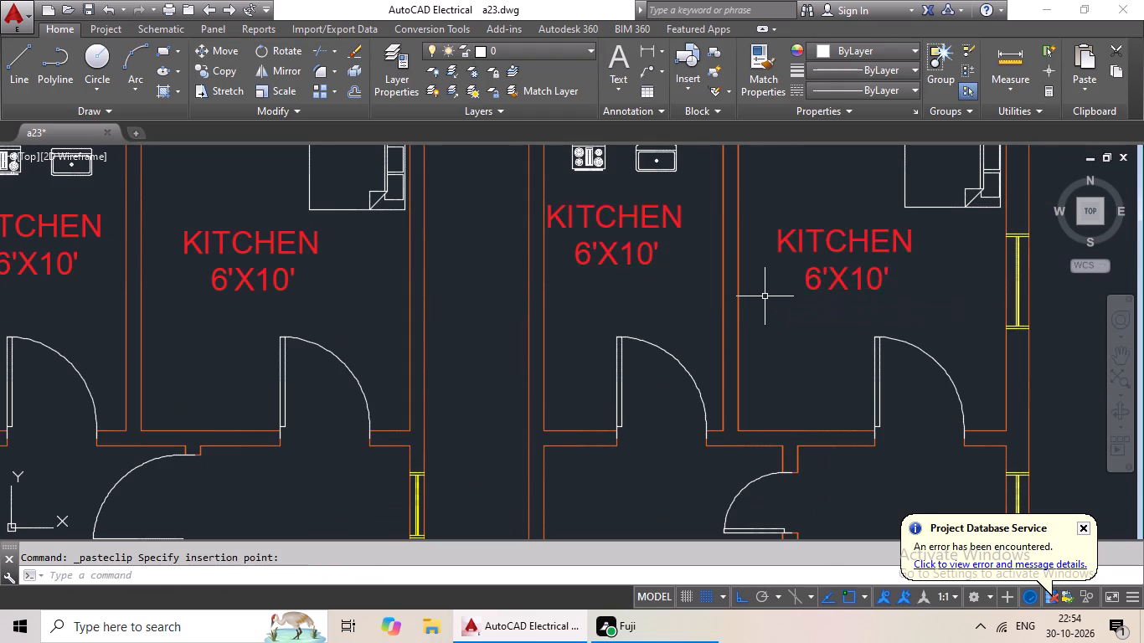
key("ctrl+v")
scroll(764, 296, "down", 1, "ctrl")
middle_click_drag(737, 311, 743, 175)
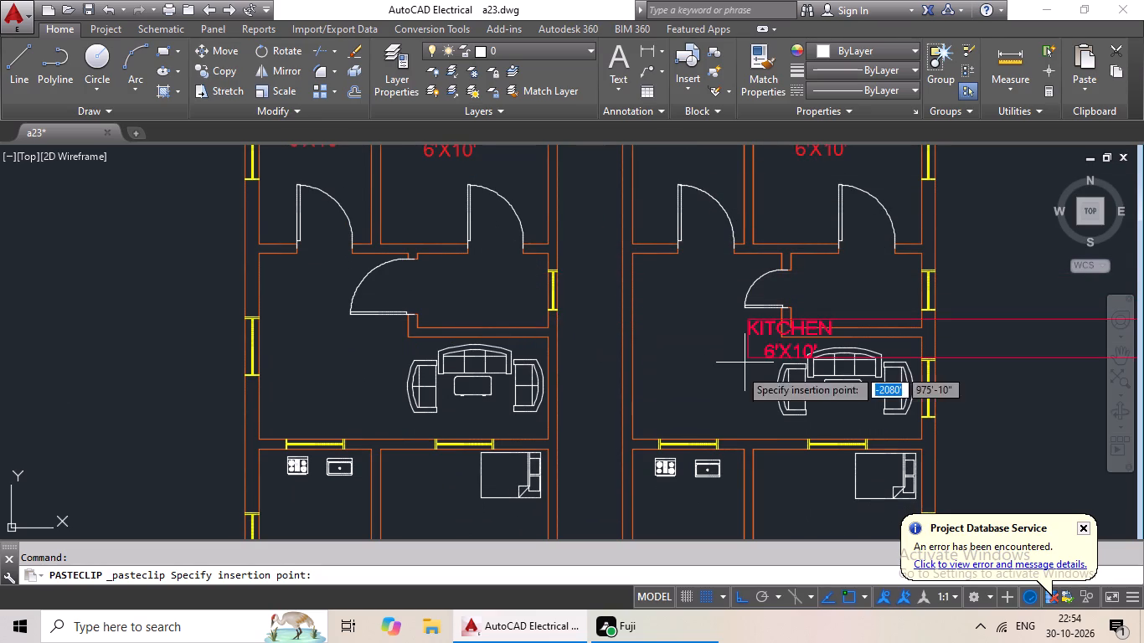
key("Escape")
Copy the toilet from the second-row right unit and paste it, with snap off, near the window wall of the top-row right unit's bathroom.
scroll(915, 346, "down", 4)
middle_click_drag(951, 369, 687, 307)
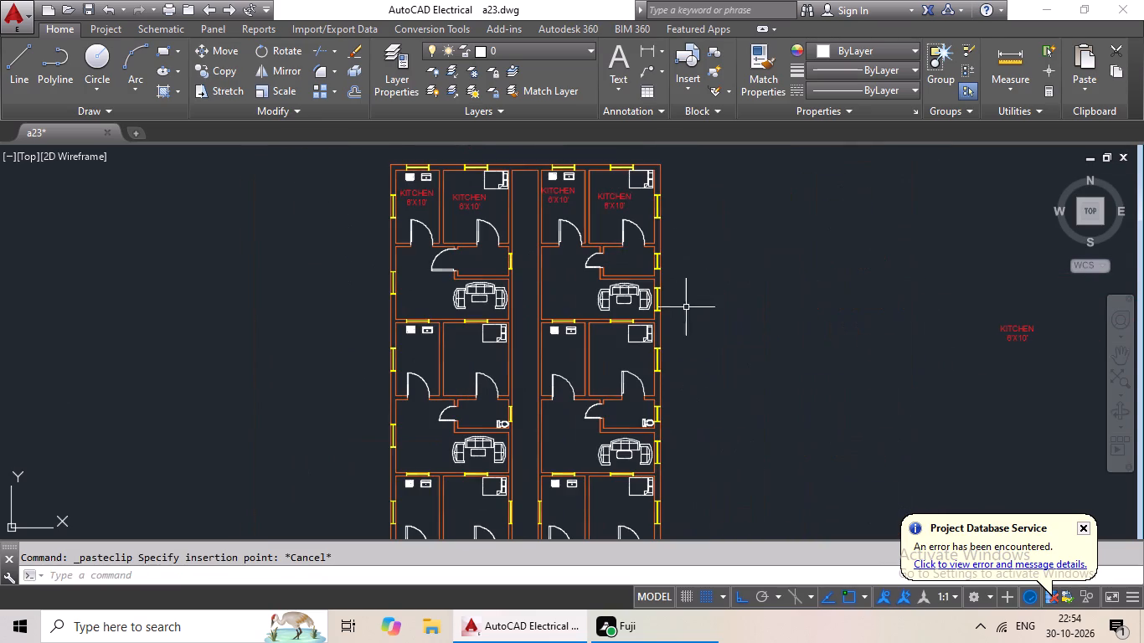
scroll(637, 419, "up", 3)
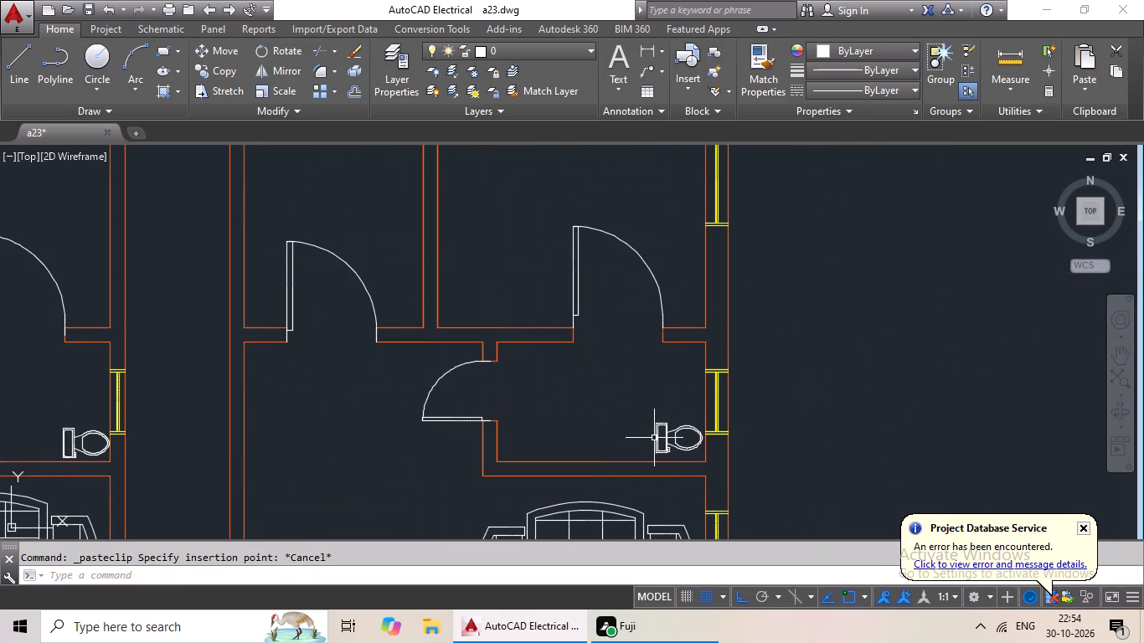
left_click(654, 438)
key("ctrl+c")
key("ctrl+v")
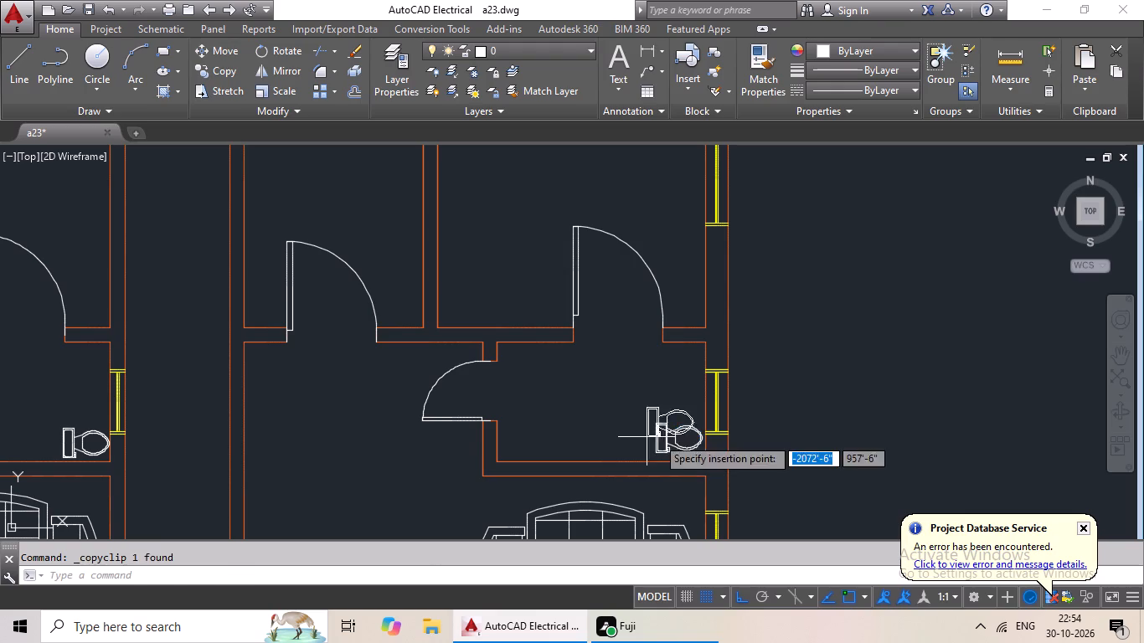
middle_click_drag(634, 379, 629, 512)
middle_click_drag(628, 327, 628, 490)
middle_click_drag(619, 343, 619, 507)
scroll(643, 265, "up", 2)
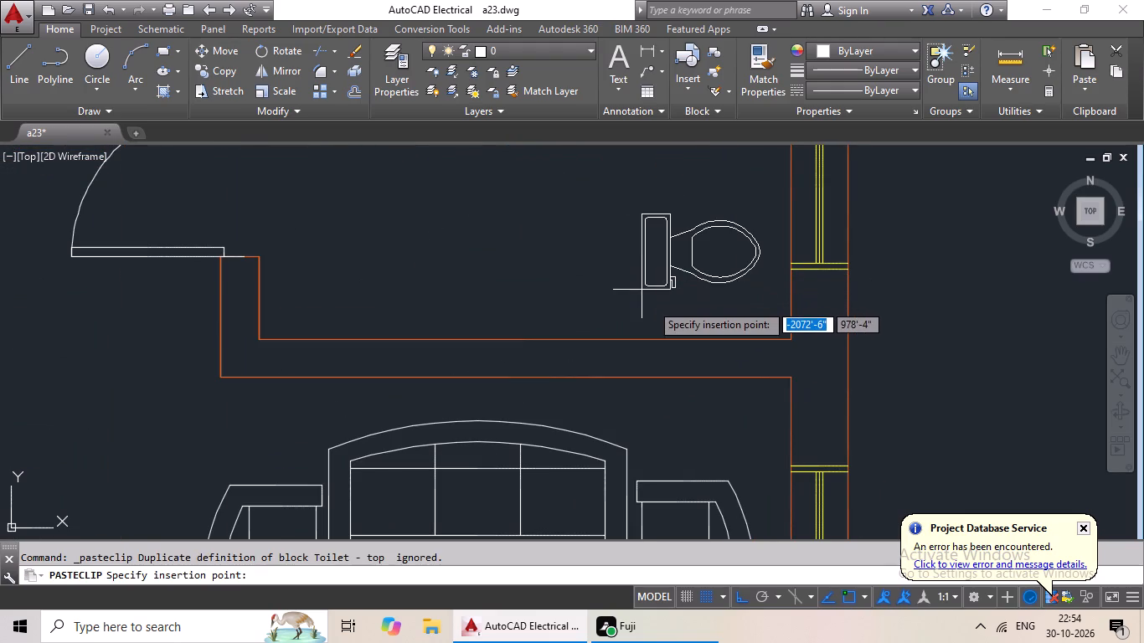
left_click(689, 598)
left_click(705, 596)
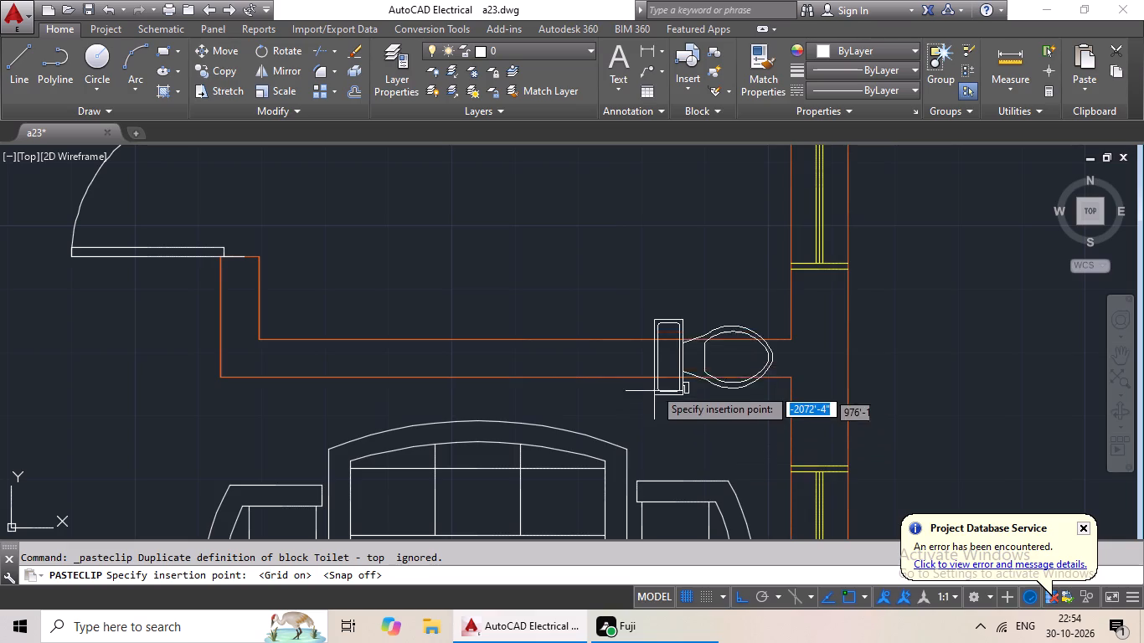
middle_click_drag(652, 366, 645, 419)
scroll(639, 344, "down", 2)
scroll(635, 348, "up", 2)
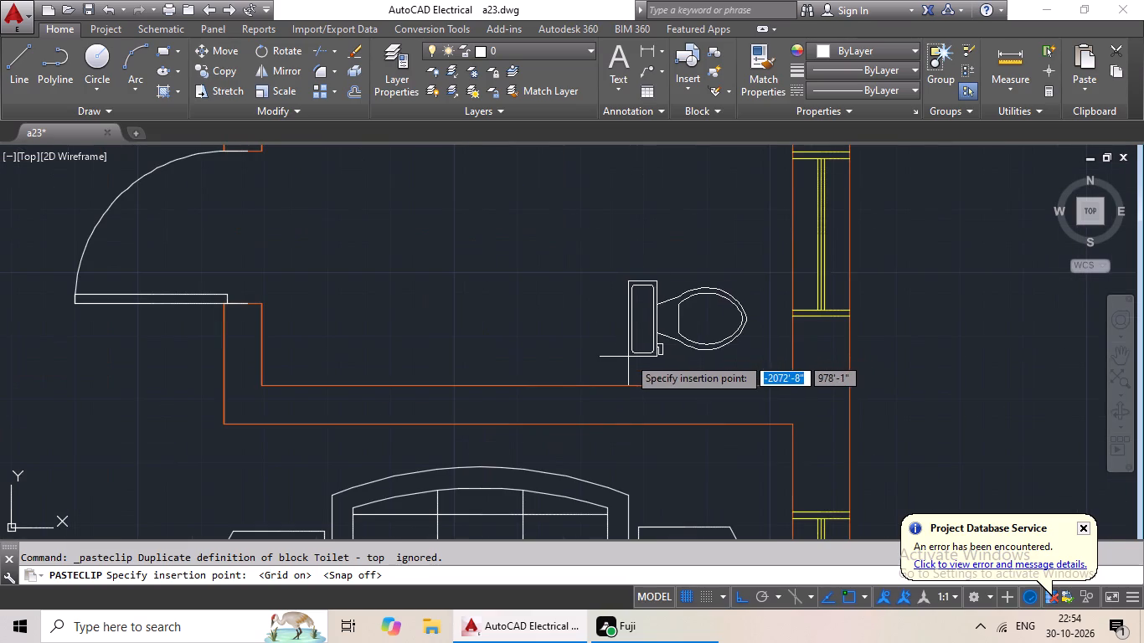
left_click(663, 372)
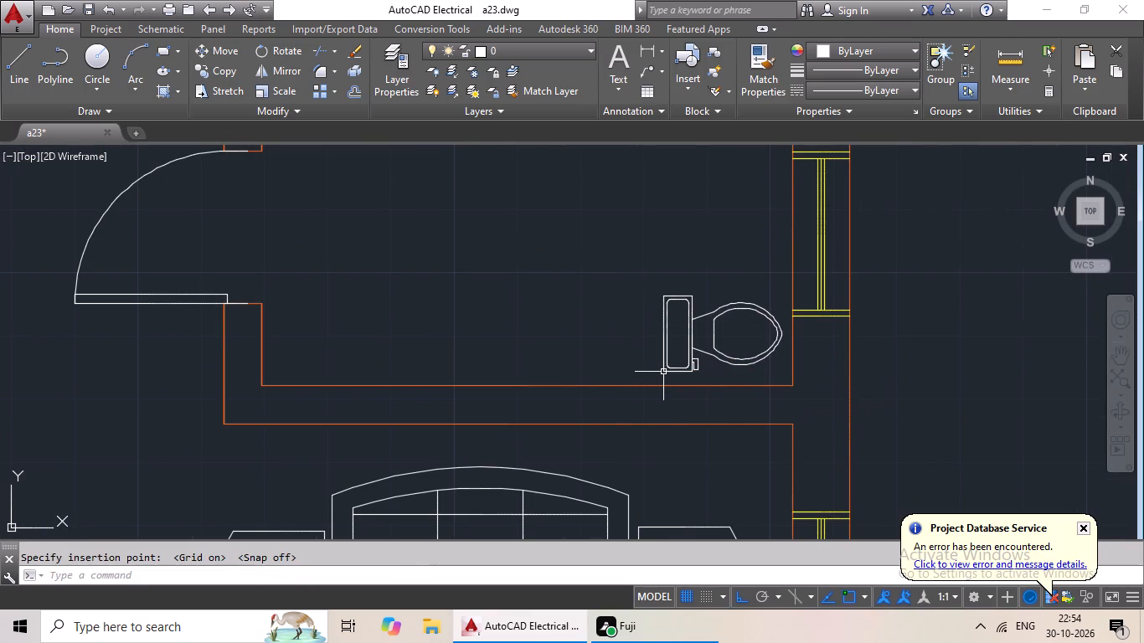
Paste the toilet into the lower corner near the window wall of the top-row left unit's bathroom.
key("ctrl+v")
scroll(662, 350, "down", 3, "ctrl")
middle_click_drag(478, 350, 647, 318)
middle_click_drag(375, 273, 416, 321)
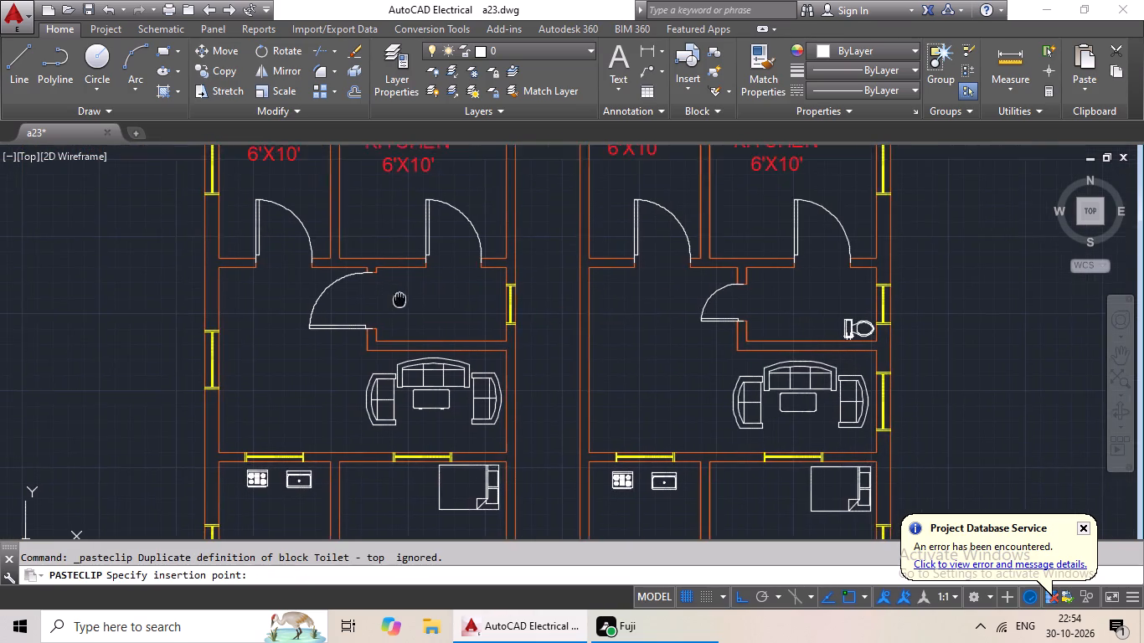
middle_click_drag(416, 321, 440, 342)
scroll(503, 387, "up", 3)
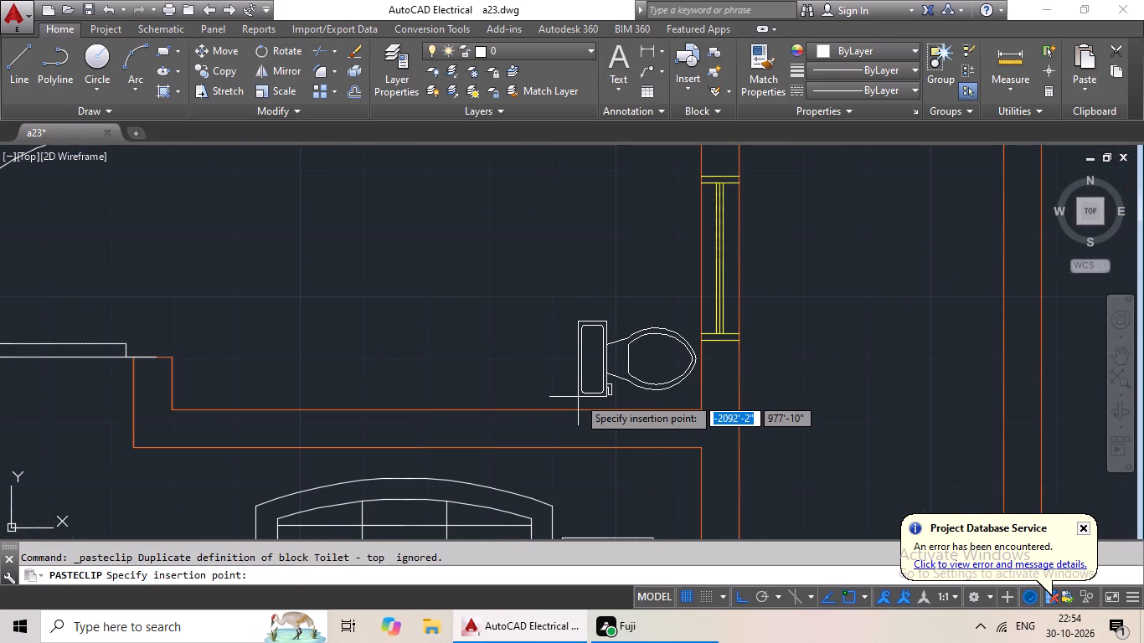
left_click(574, 397)
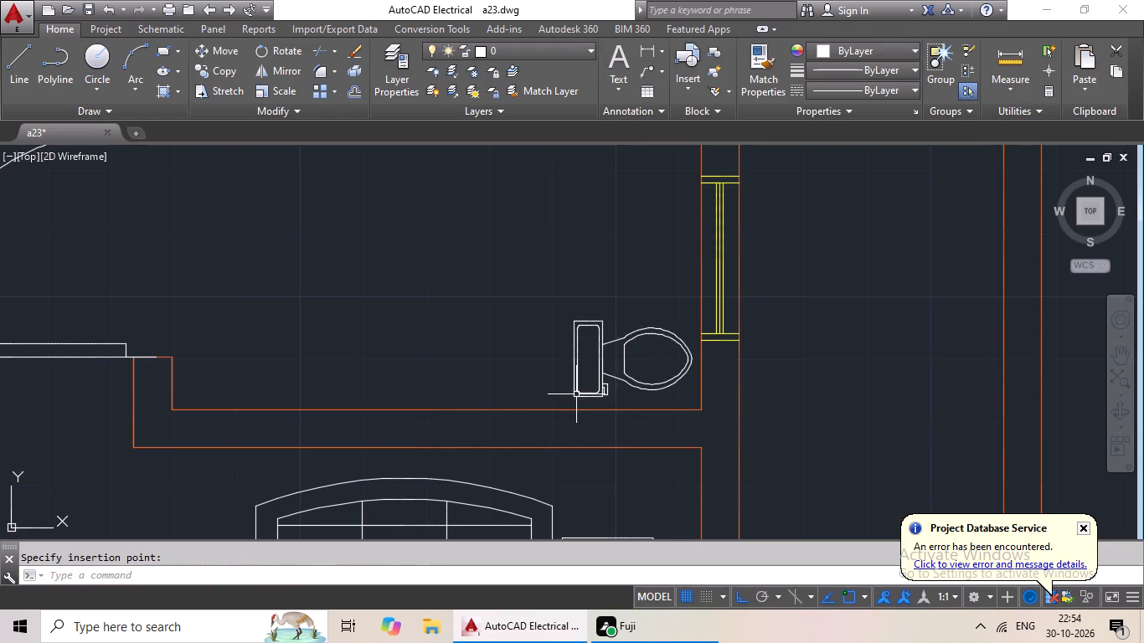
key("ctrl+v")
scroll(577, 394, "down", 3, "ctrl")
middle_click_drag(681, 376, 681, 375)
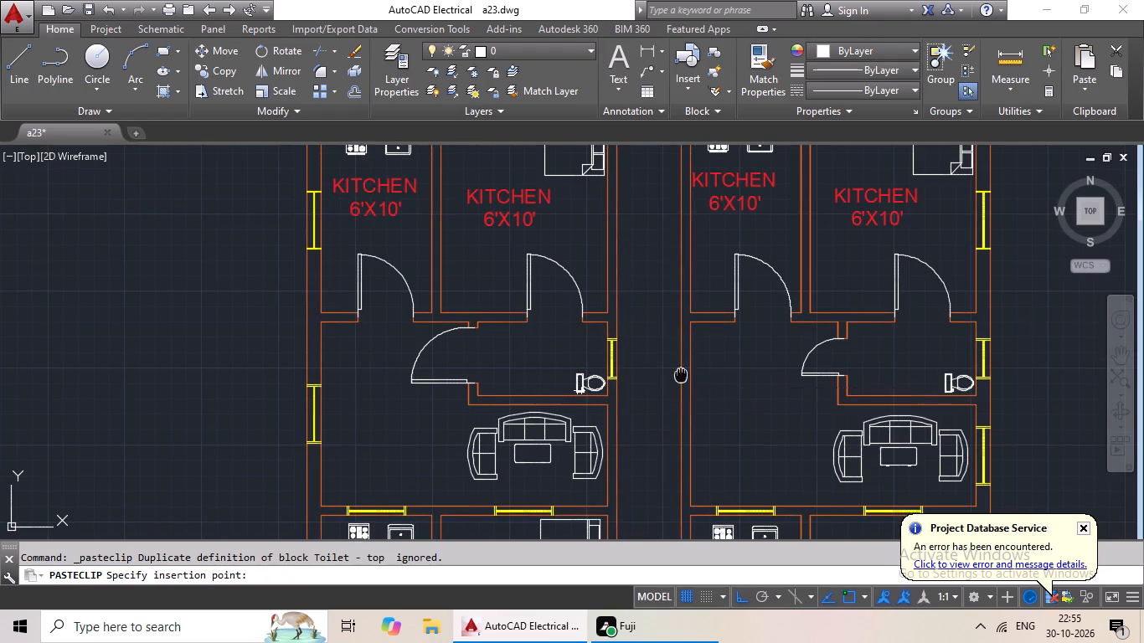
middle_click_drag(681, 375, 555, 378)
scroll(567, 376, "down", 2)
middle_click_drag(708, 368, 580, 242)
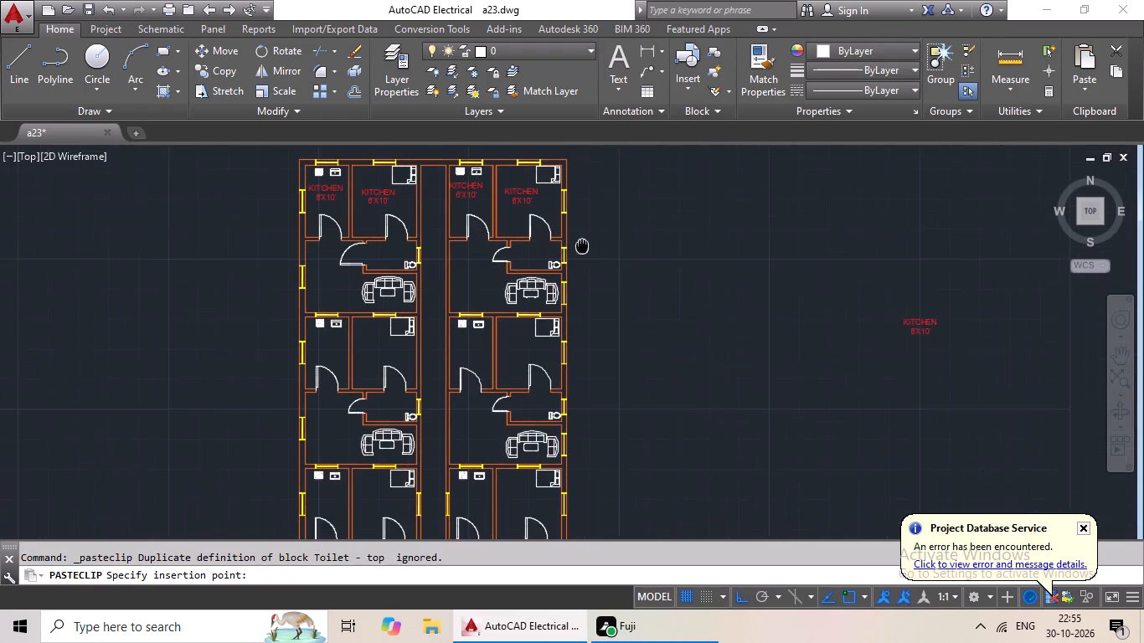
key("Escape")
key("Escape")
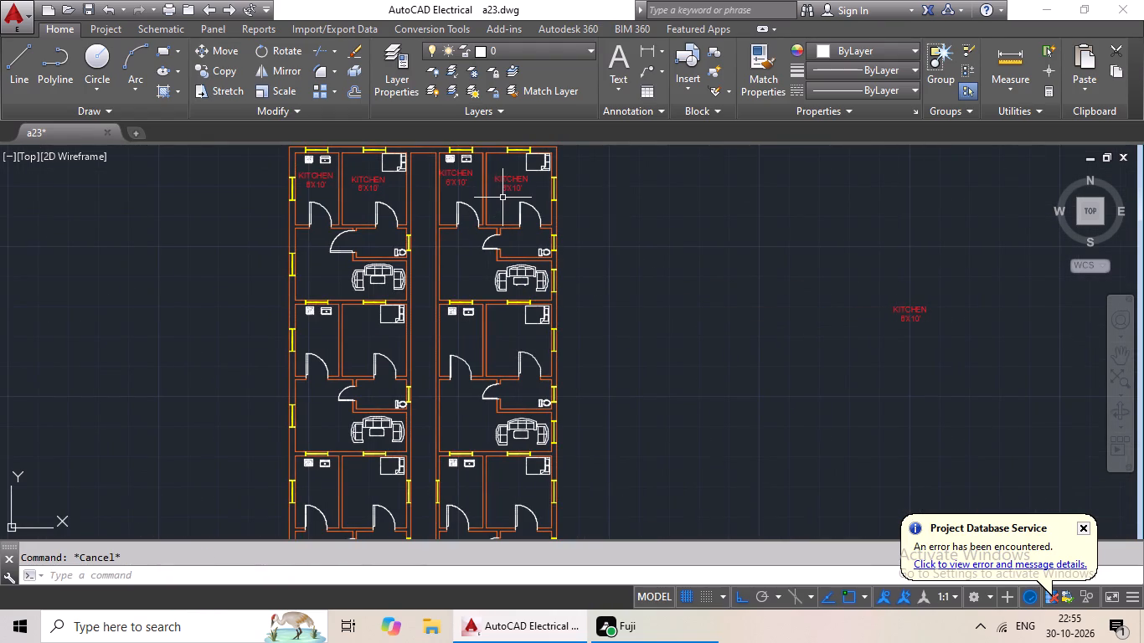
Copy the KITCHEN 6'X10' label and paste it into the top-row left unit's bathroom and beside its sofa set in the living area.
left_click(505, 188)
key("ctrl+c")
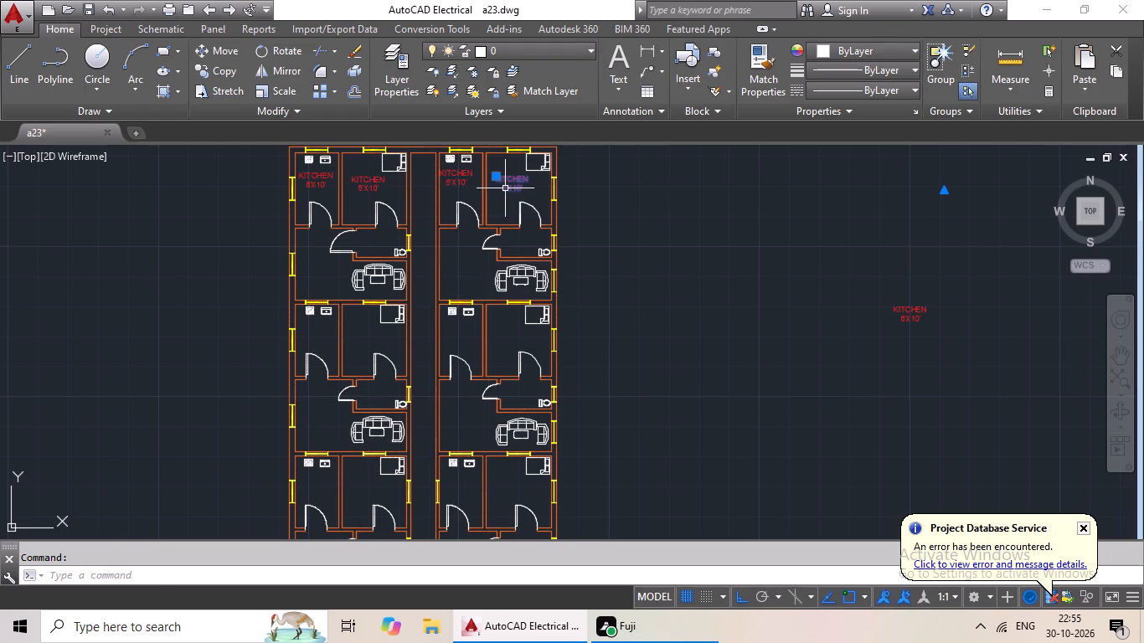
key("ctrl+v")
scroll(368, 256, "up", 3)
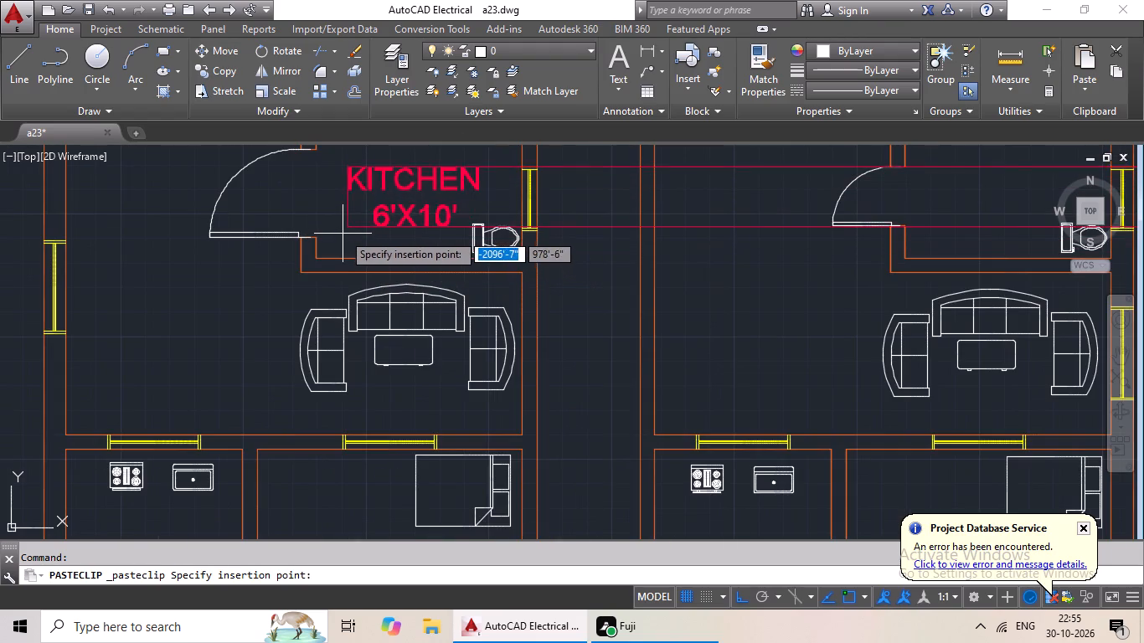
left_click(328, 232)
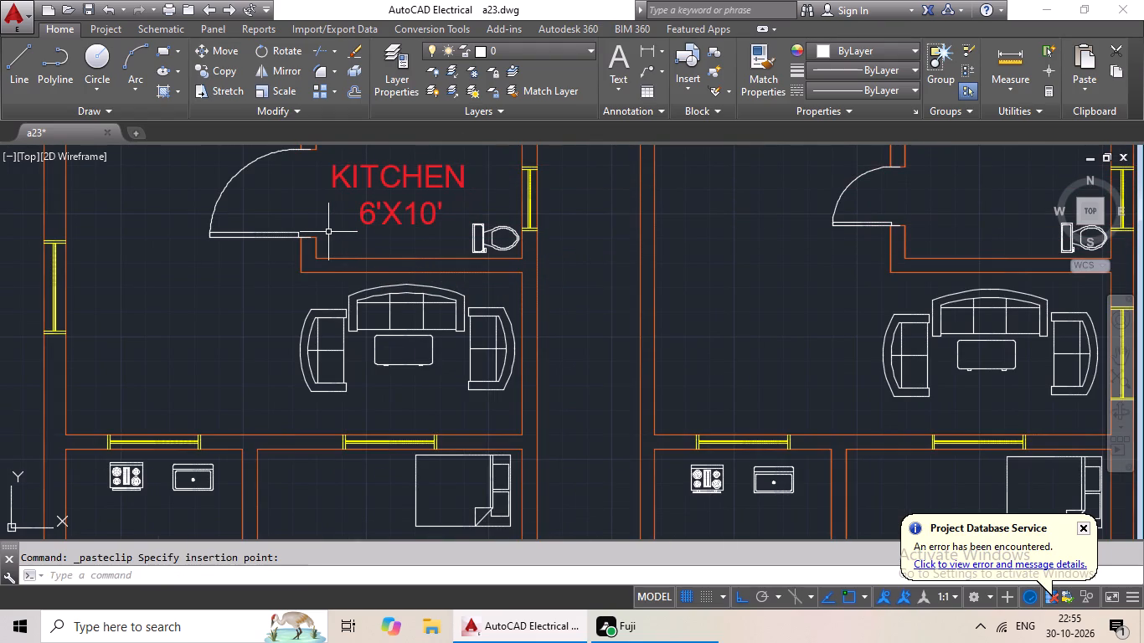
key("ctrl+v")
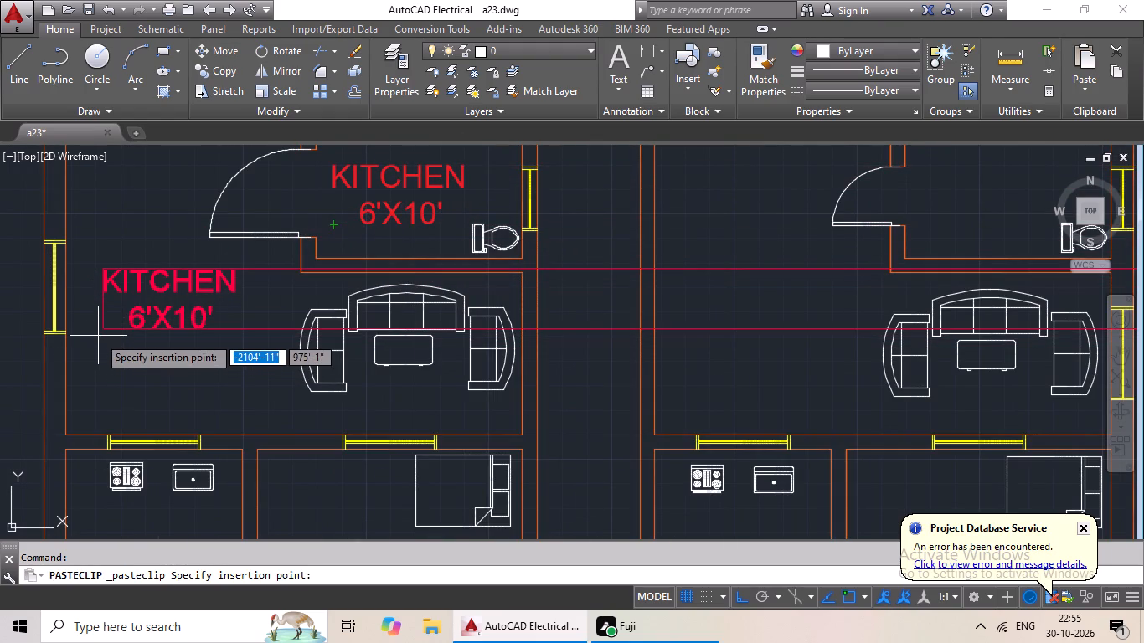
left_click(98, 336, "ctrl")
Paste the KITCHEN 6'X10' label beside the sofa set and into the bathroom of the top-row right unit.
key("ctrl+v")
scroll(315, 312, "down", 1)
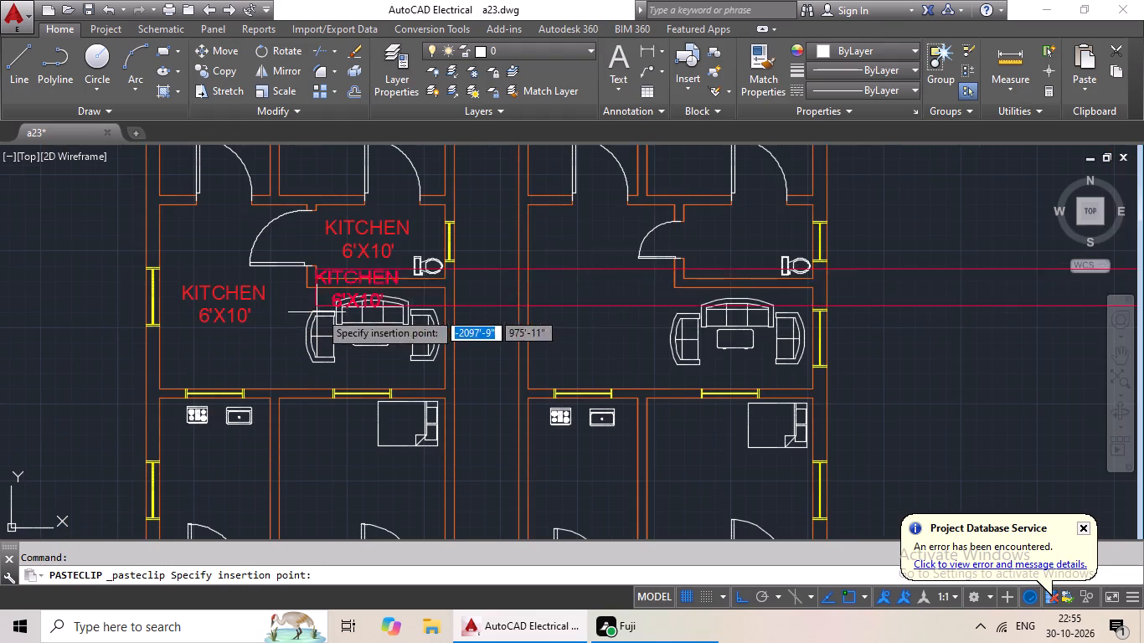
left_click(539, 331)
key("ctrl+v")
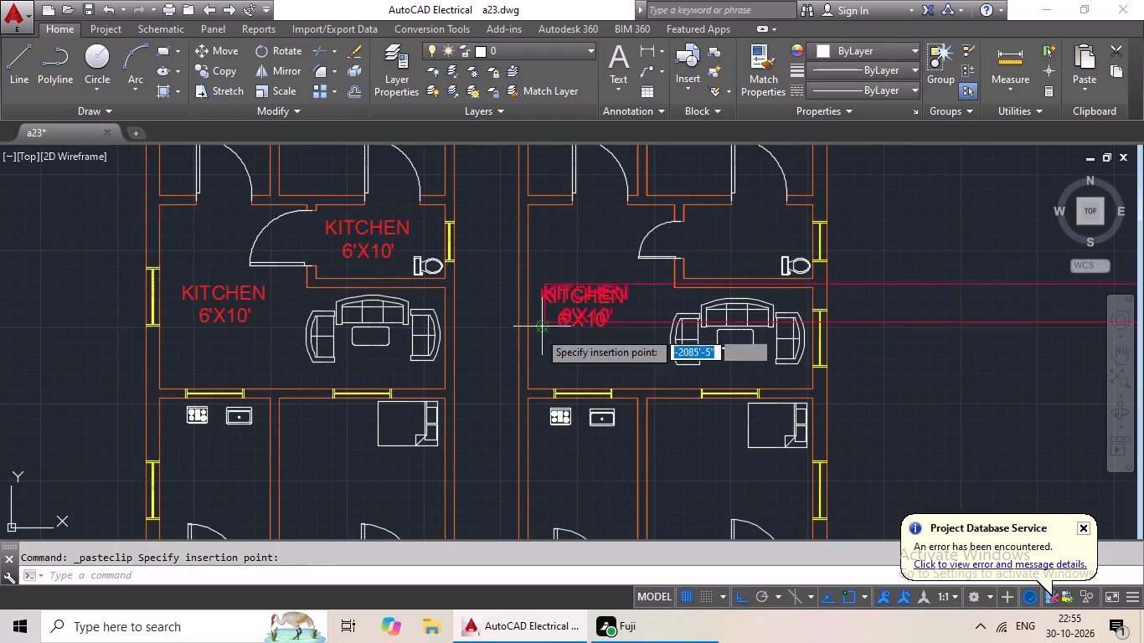
left_click(698, 260)
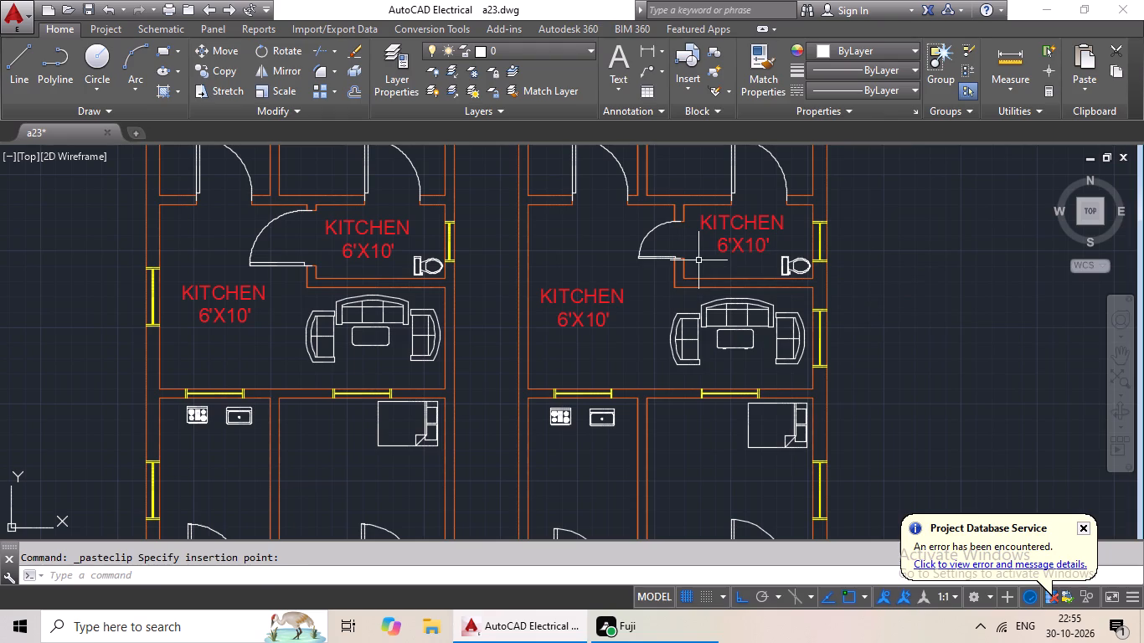
Paste the KITCHEN 6'X10' label into the kitchen and the bedroom of the second-row left unit.
key("ctrl+v")
scroll(617, 300, "down", 1)
middle_click_drag(617, 298, 615, 167)
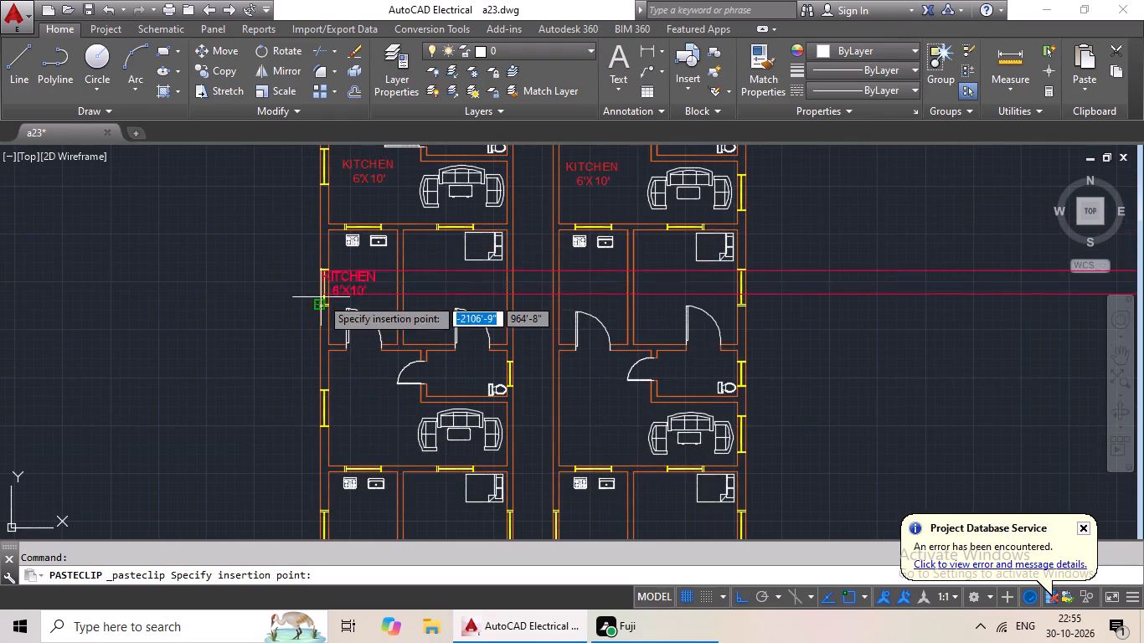
scroll(321, 296, "up", 3)
scroll(355, 280, "down", 1)
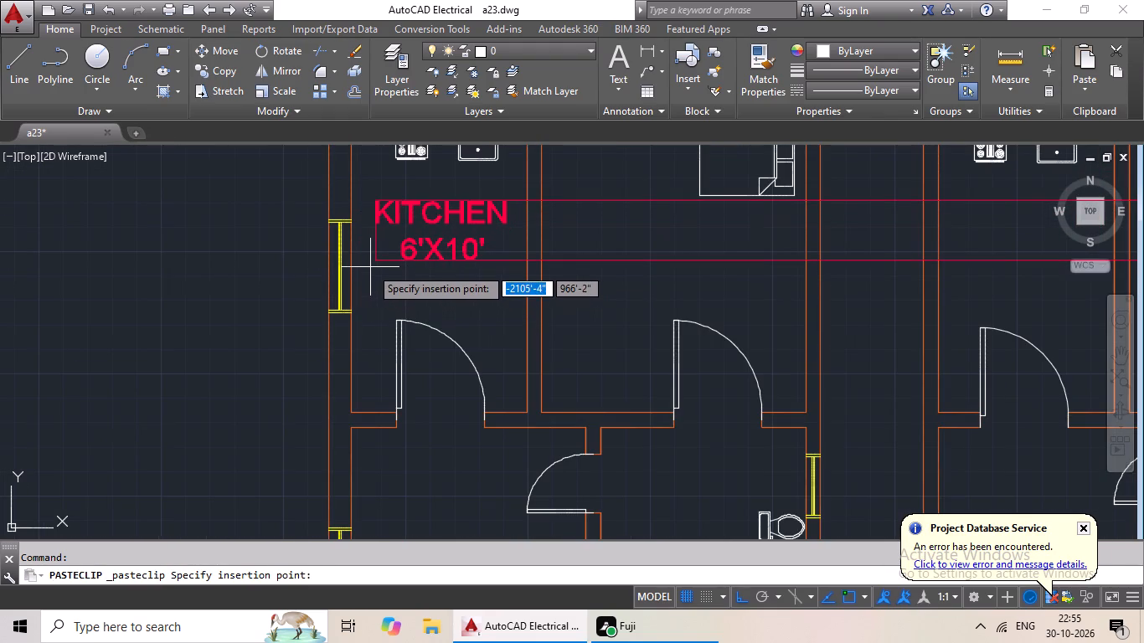
left_click(367, 267)
key("ctrl+v")
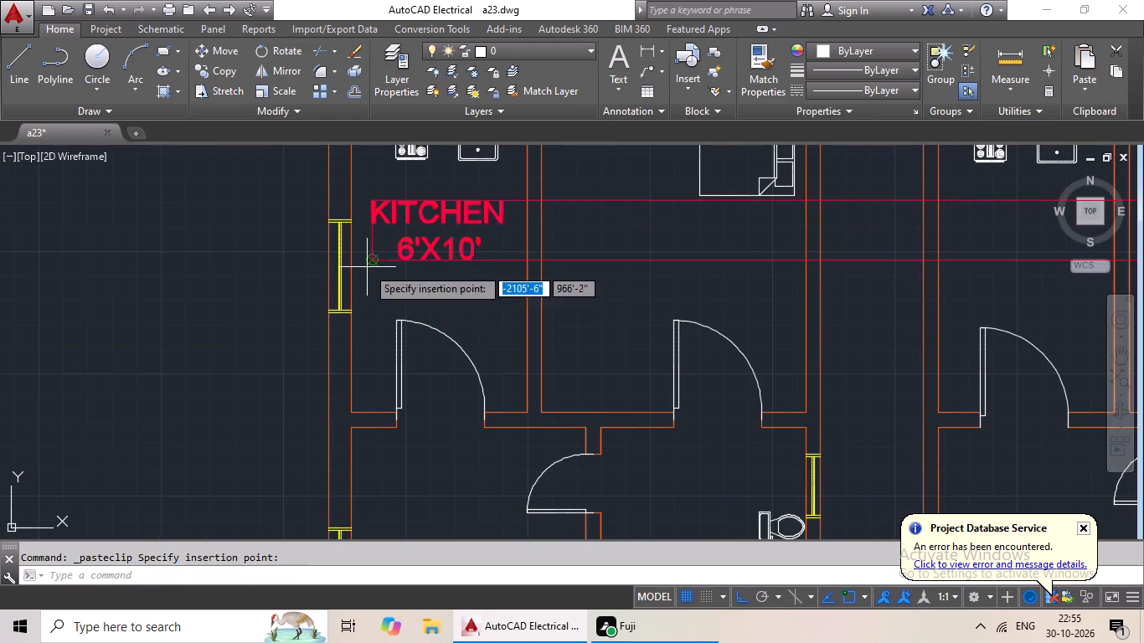
scroll(482, 282, "down", 1)
scroll(557, 288, "up", 1)
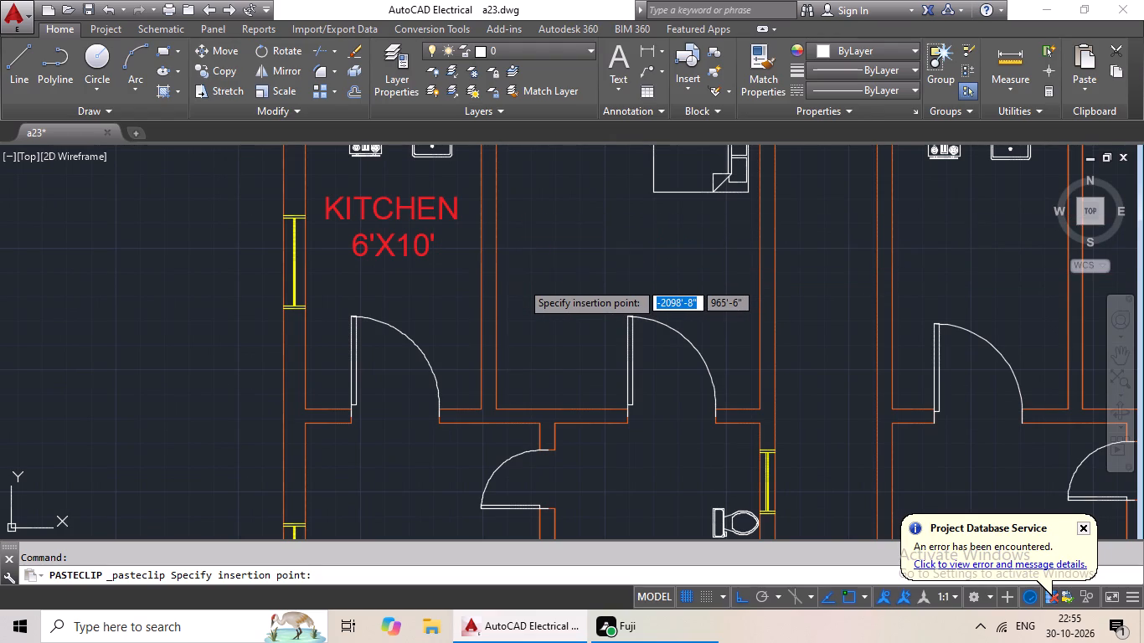
left_click(521, 281)
Paste the KITCHEN 6'X10' label into the second-row right unit's kitchen, above its door.
key("ctrl+v")
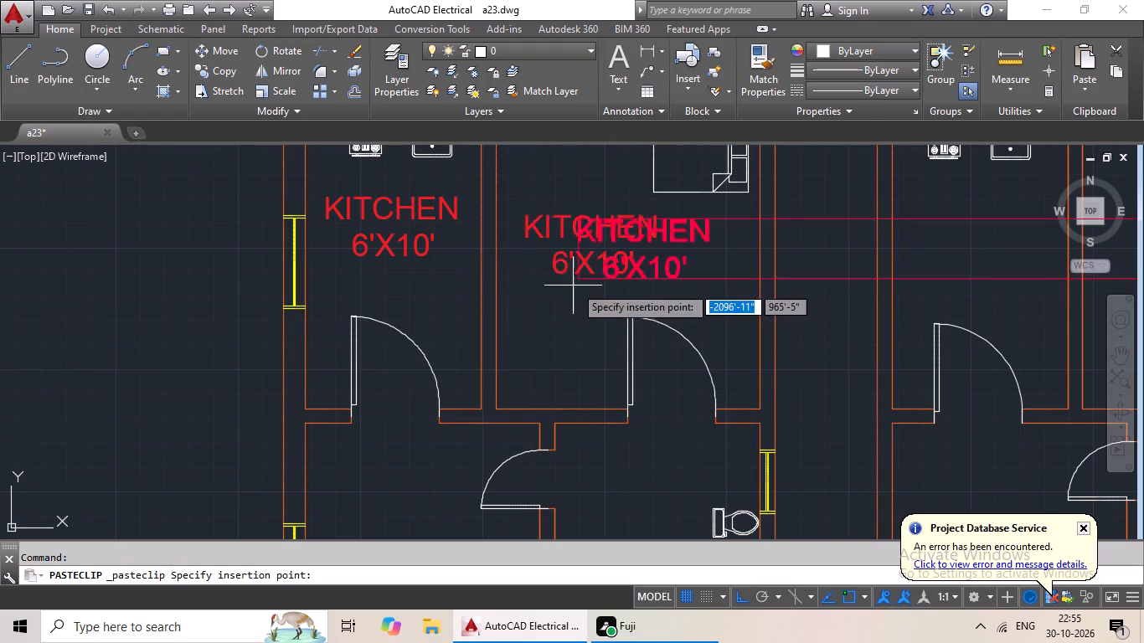
scroll(575, 285, "down", 1)
middle_click_drag(595, 291, 368, 335)
scroll(531, 316, "up", 2)
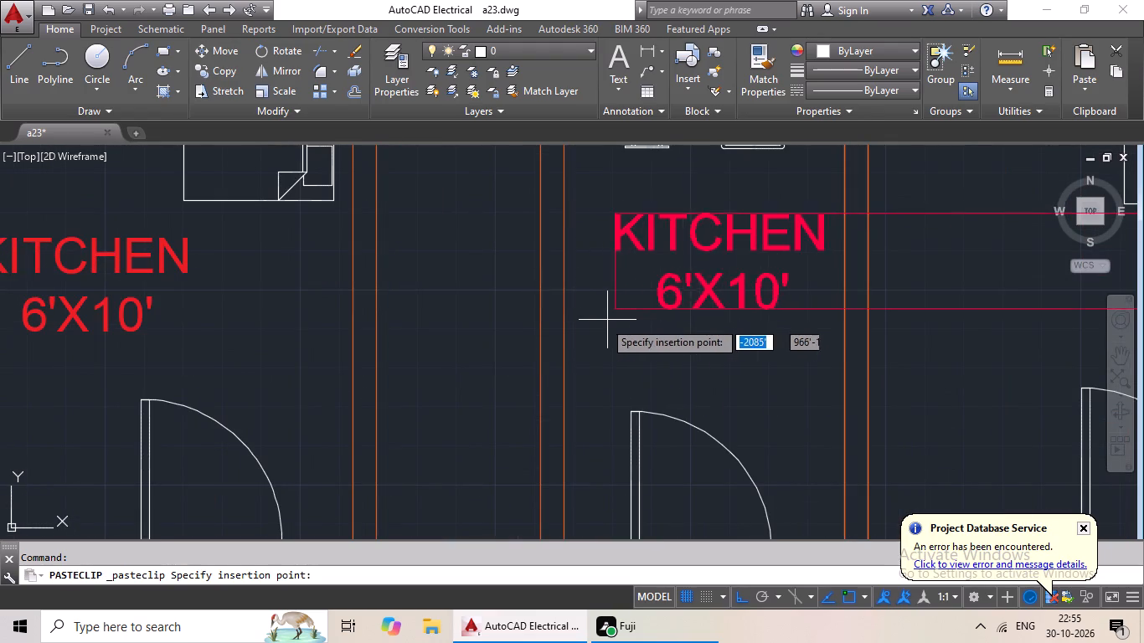
left_click(590, 324)
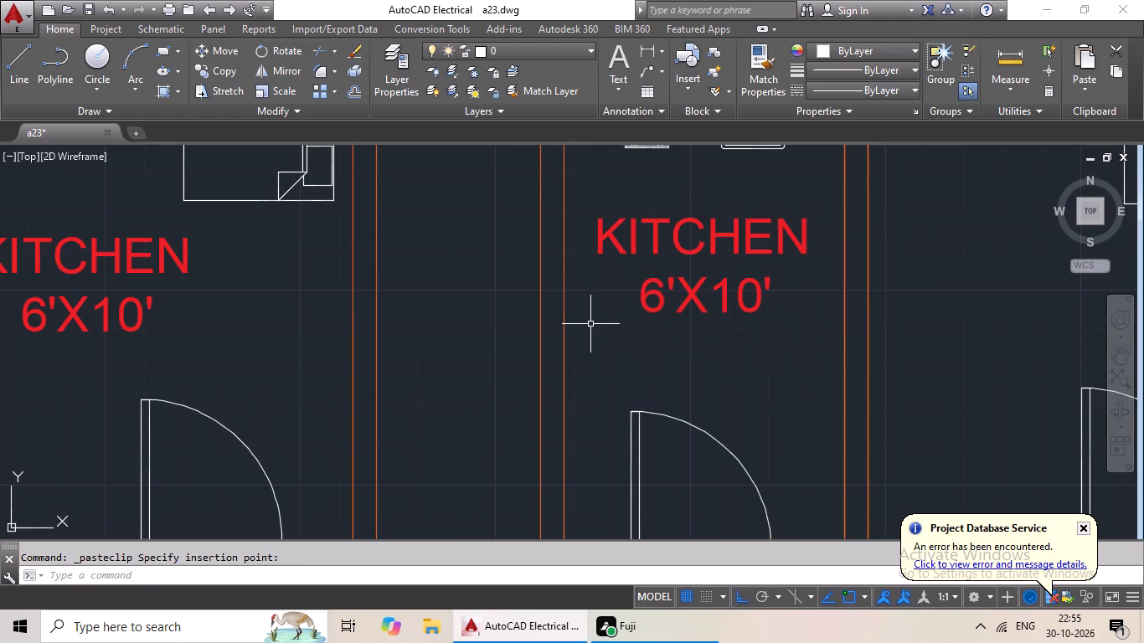
Paste the KITCHEN 6'X10' label into the second-row right unit's bedroom, below the bed.
key("ctrl+v")
scroll(609, 327, "down", 2)
middle_click_drag(607, 328, 440, 350)
scroll(580, 352, "up", 1)
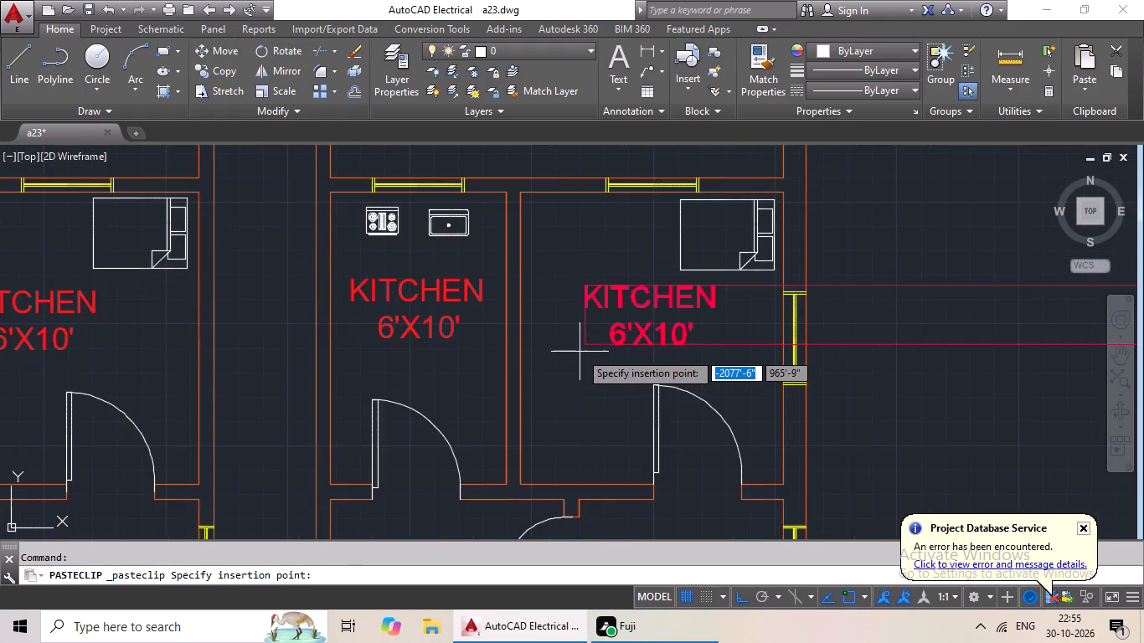
scroll(580, 352, "up", 1)
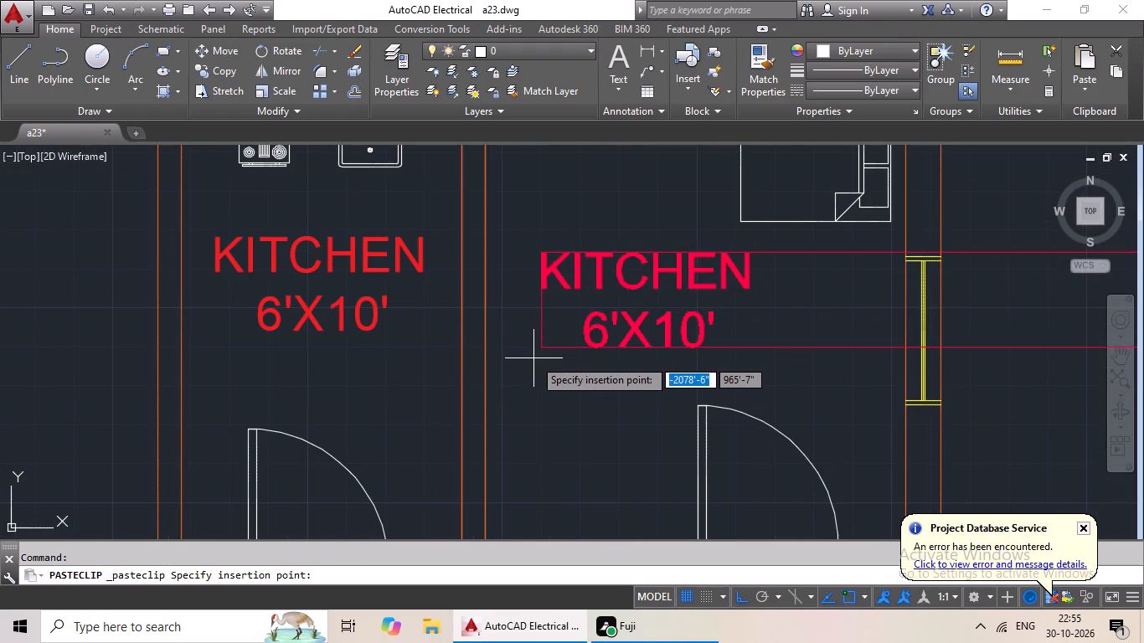
left_click(533, 358)
Paste the KITCHEN 6'X10' label into the second-row left unit's bathroom, beside the toilet.
key("ctrl+v")
scroll(538, 356, "down", 3, "ctrl")
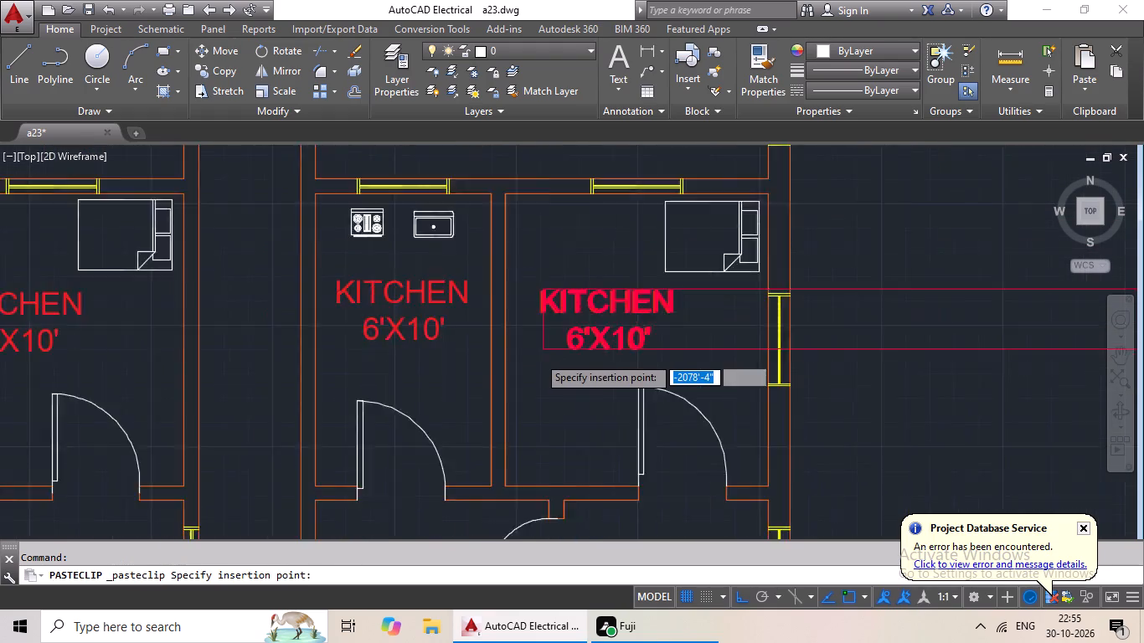
middle_click_drag(536, 358, 544, 275)
scroll(352, 374, "up", 4)
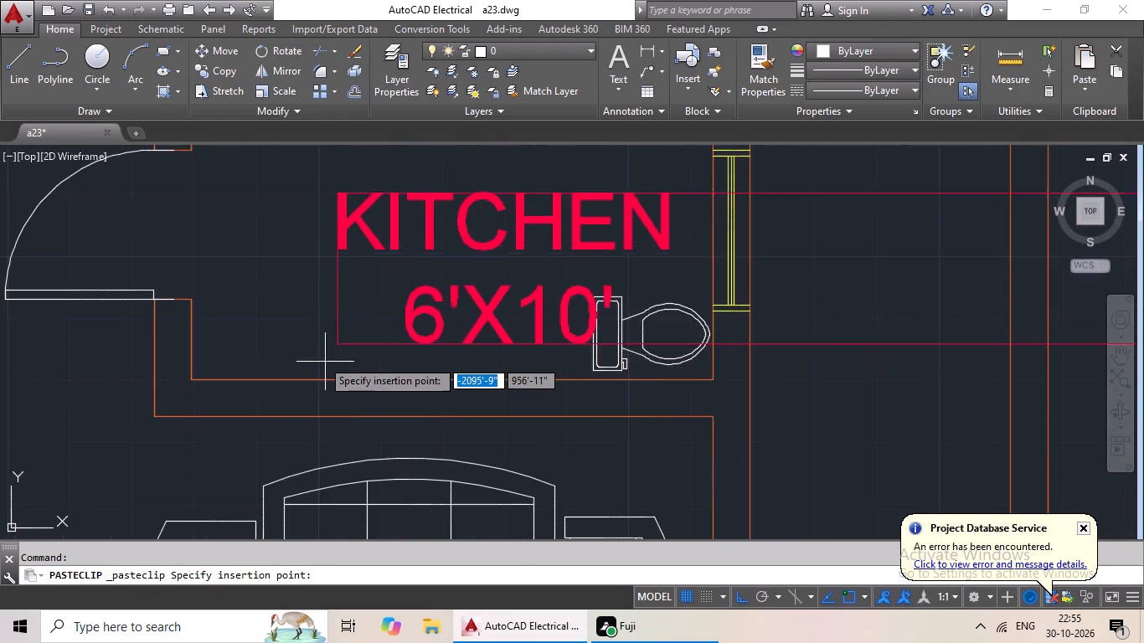
scroll(312, 352, "down", 1)
left_click(281, 321)
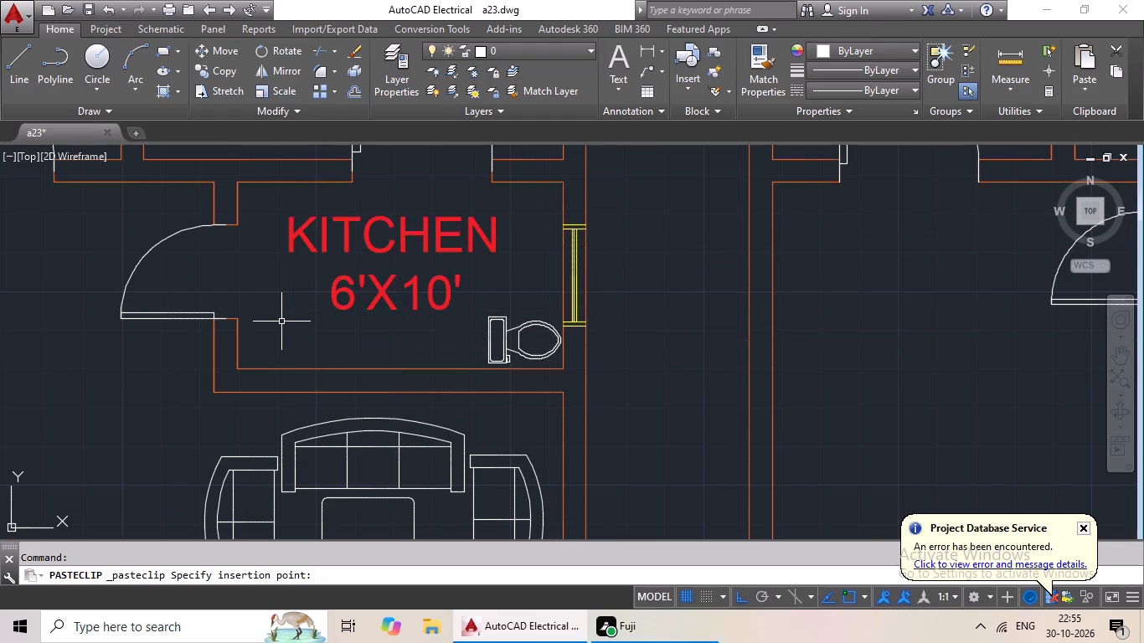
Paste the KITCHEN 6'X10' label beside the sofa set and into the bathroom of the second-row right unit.
key("ctrl+v")
scroll(354, 324, "down", 2, "ctrl")
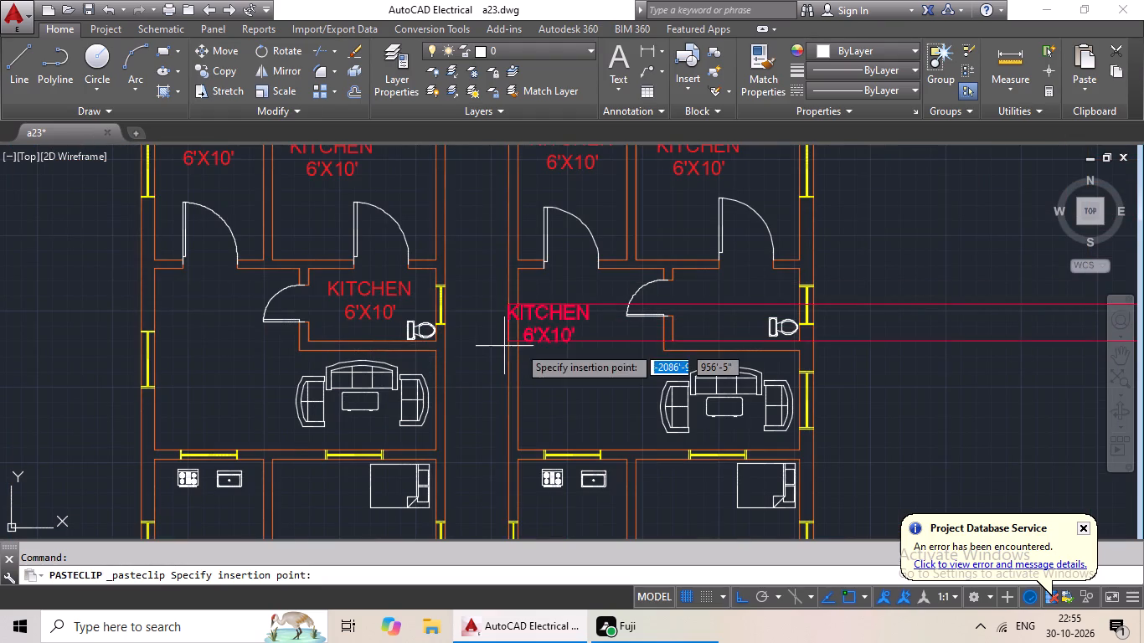
left_click(538, 393)
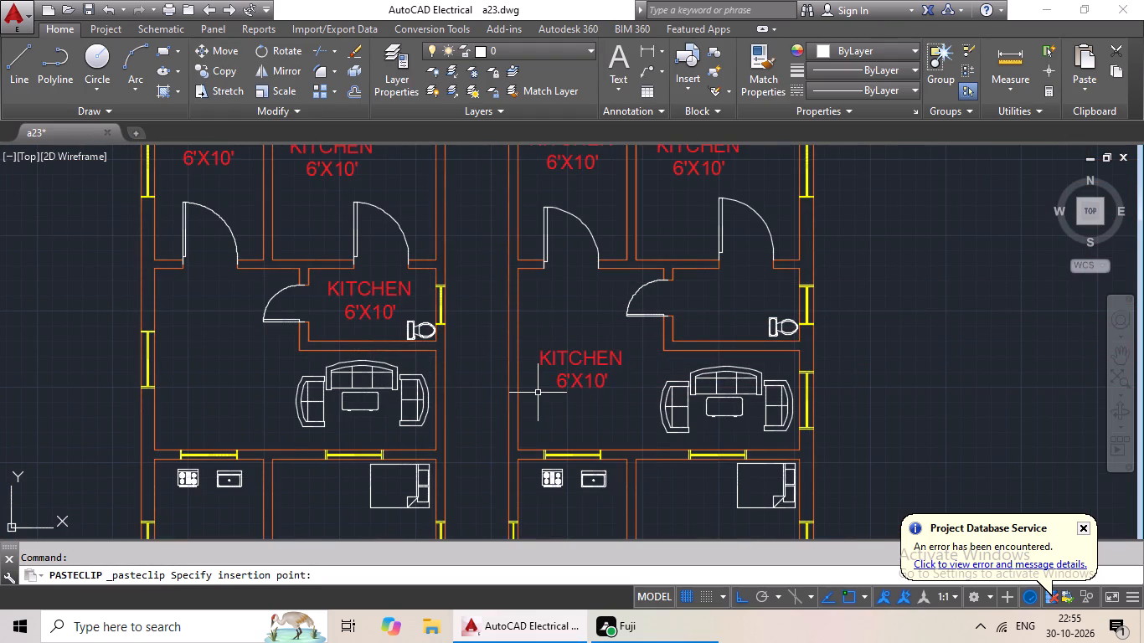
key("ctrl+v")
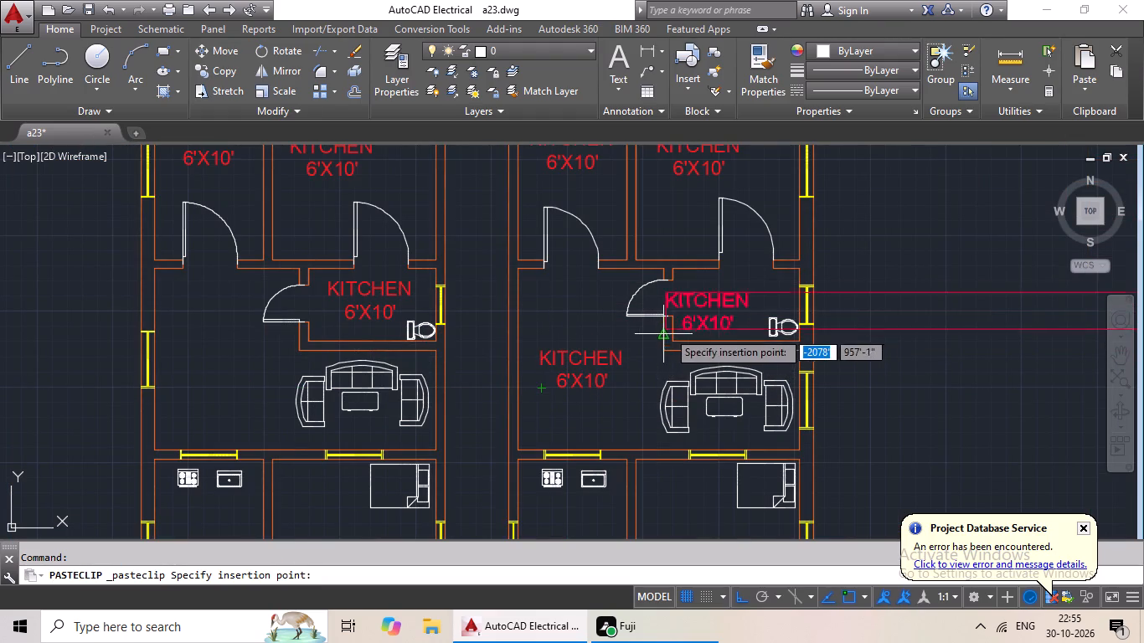
left_click(688, 321)
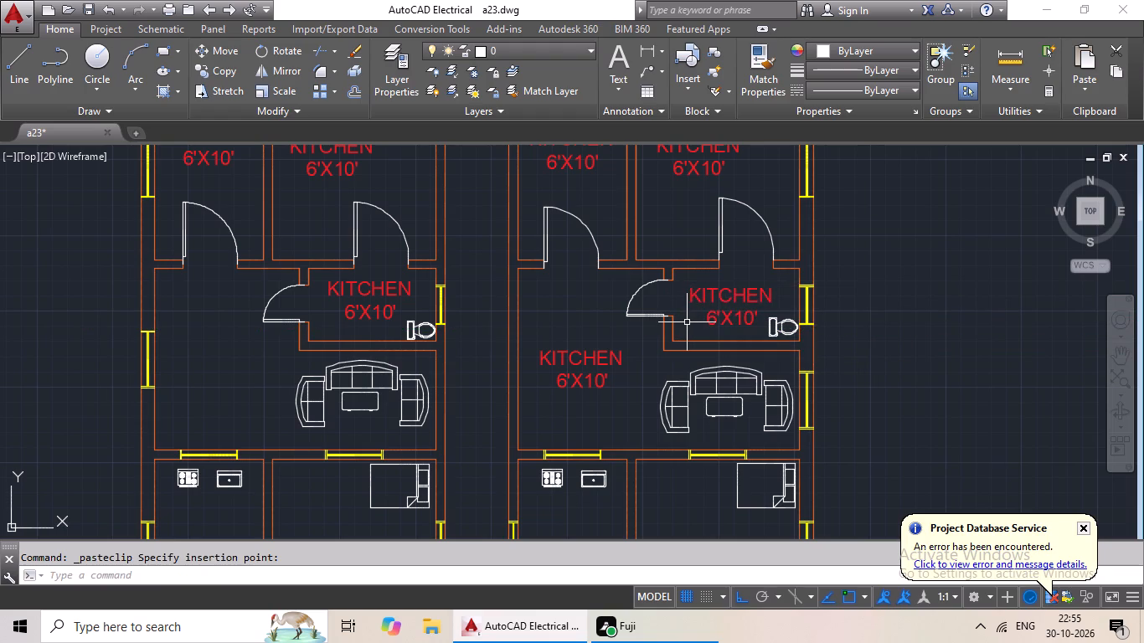
Paste the KITCHEN 6'X10' label into the kitchen and the bedroom of the third-row left unit, above their doors.
key("ctrl+v")
middle_click_drag(625, 367, 616, 252)
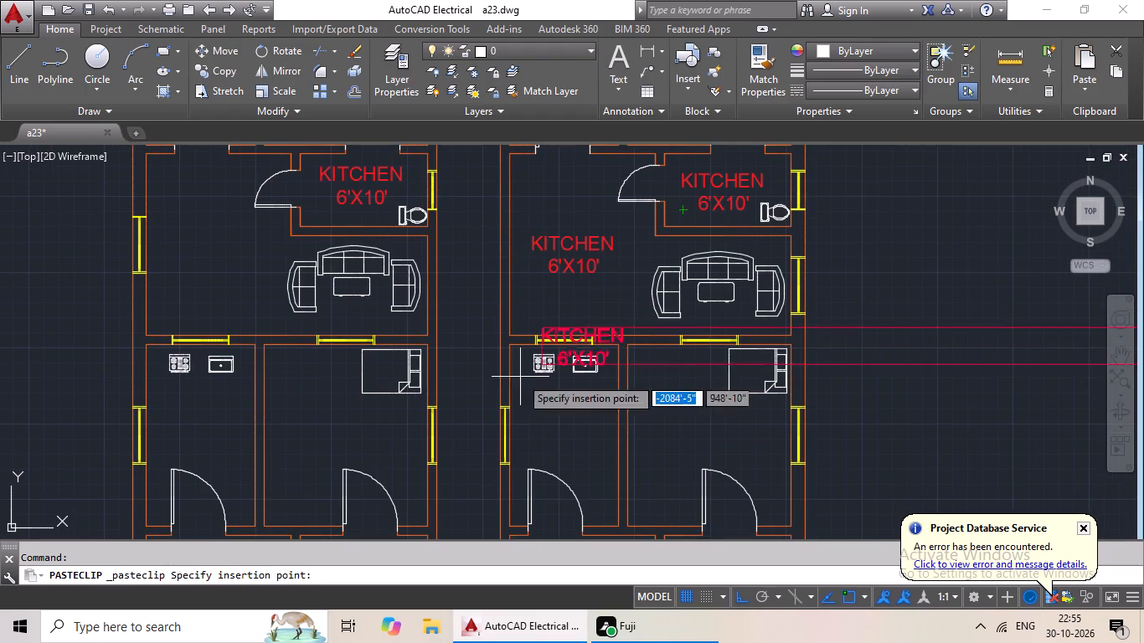
middle_click_drag(419, 442, 492, 331)
scroll(245, 330, "up", 2)
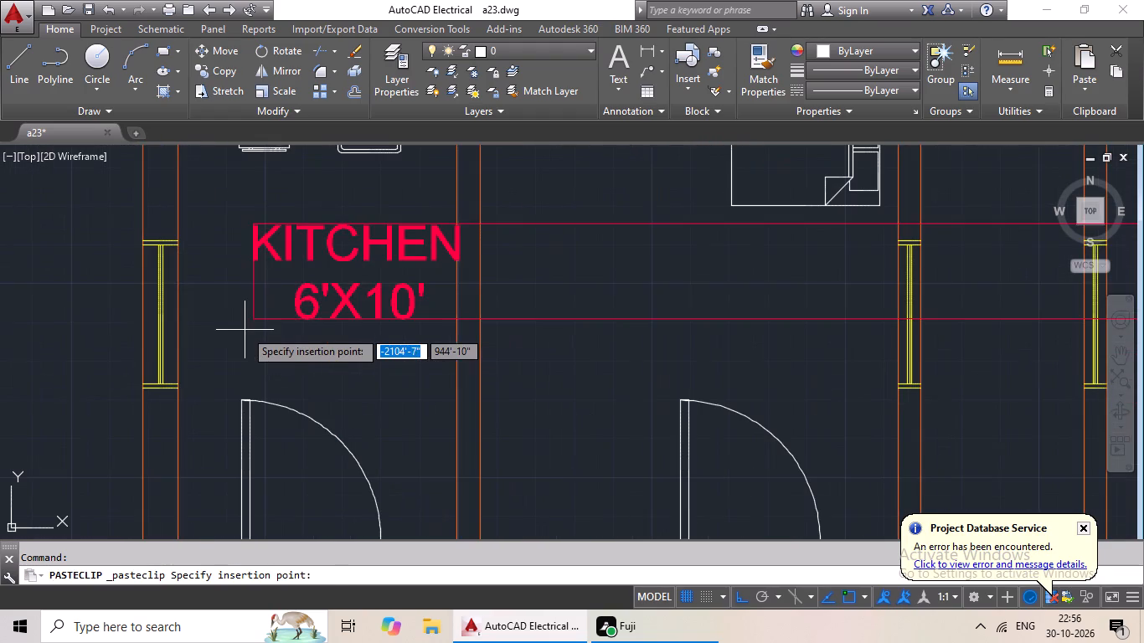
left_click(200, 335)
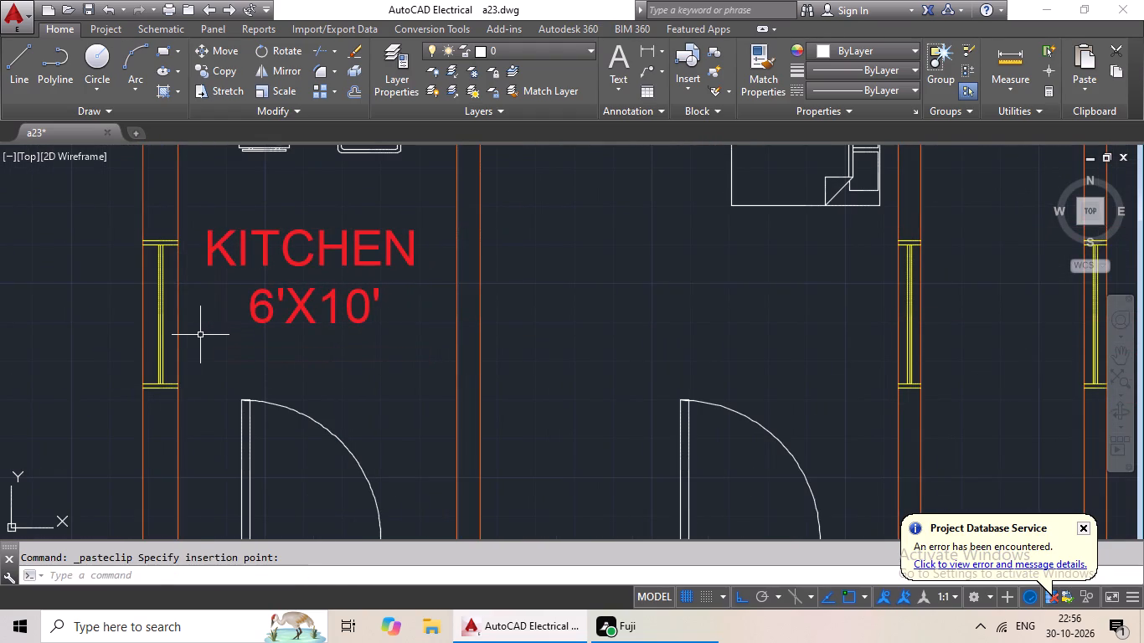
key("ctrl+v")
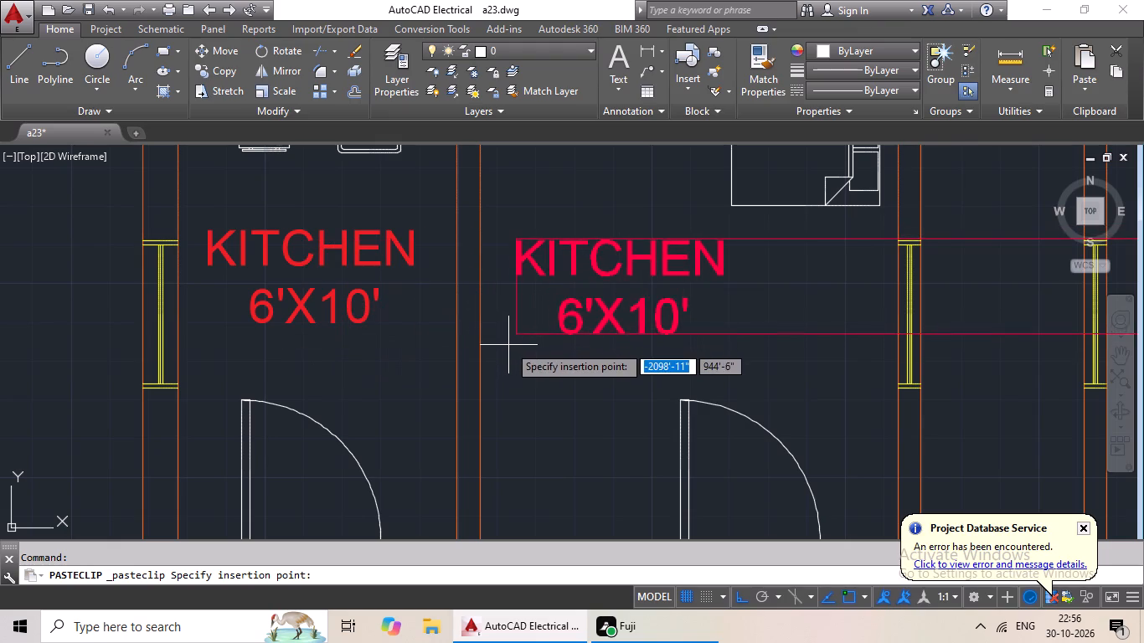
left_click(508, 345)
Paste the KITCHEN 6'X10' label into the kitchen and the bedroom of the third-row right unit.
key("ctrl+v")
scroll(517, 342, "down", 2)
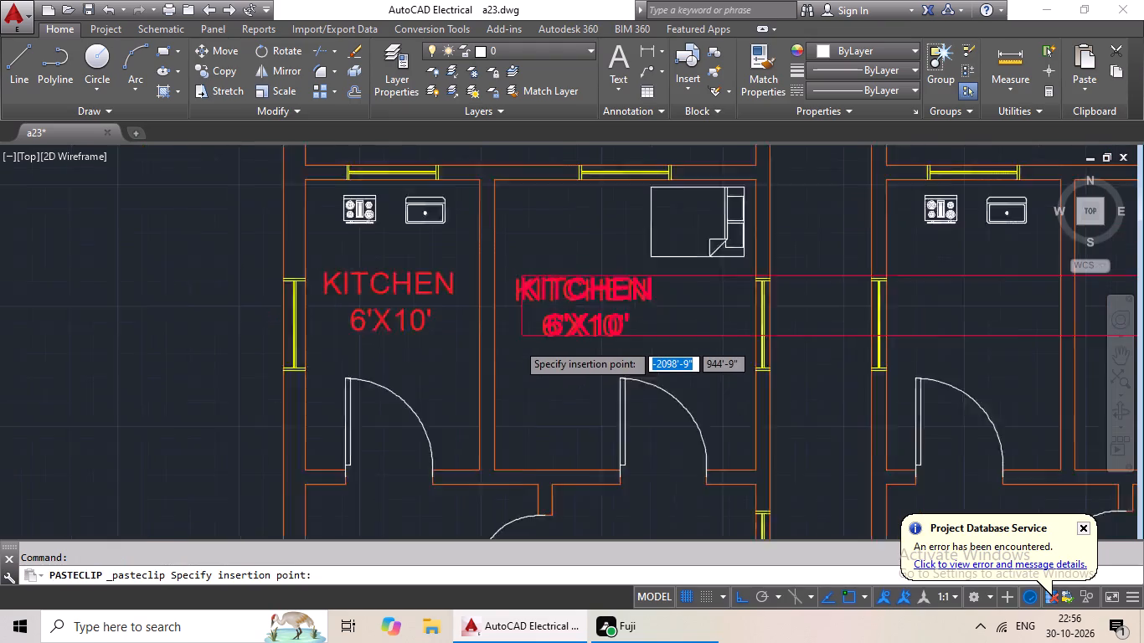
middle_click_drag(736, 334, 558, 370)
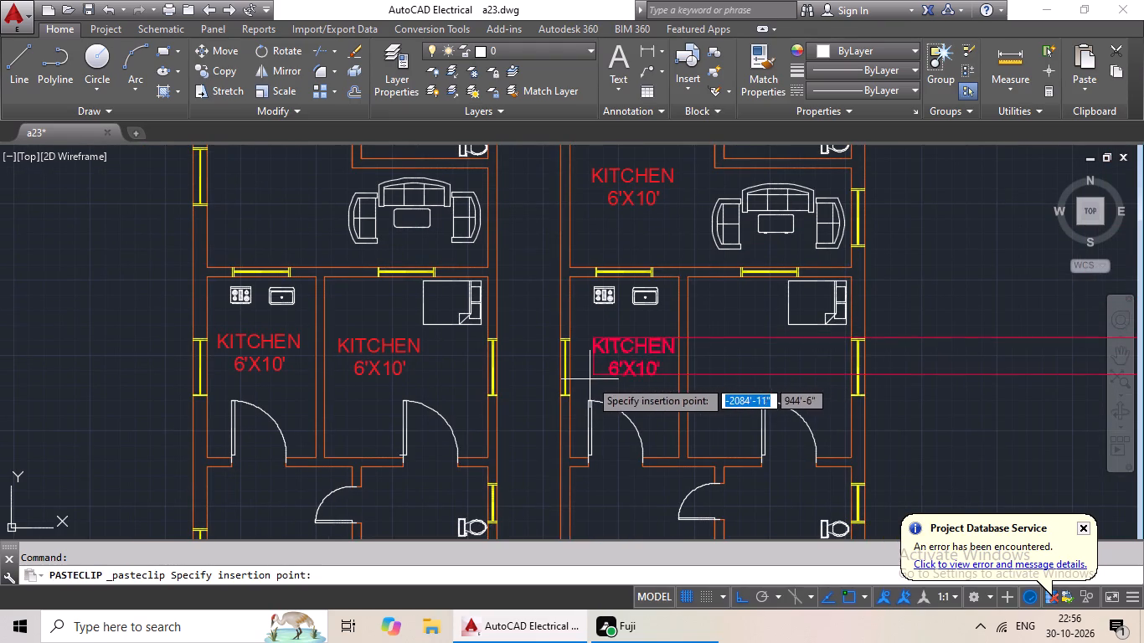
left_click(580, 381)
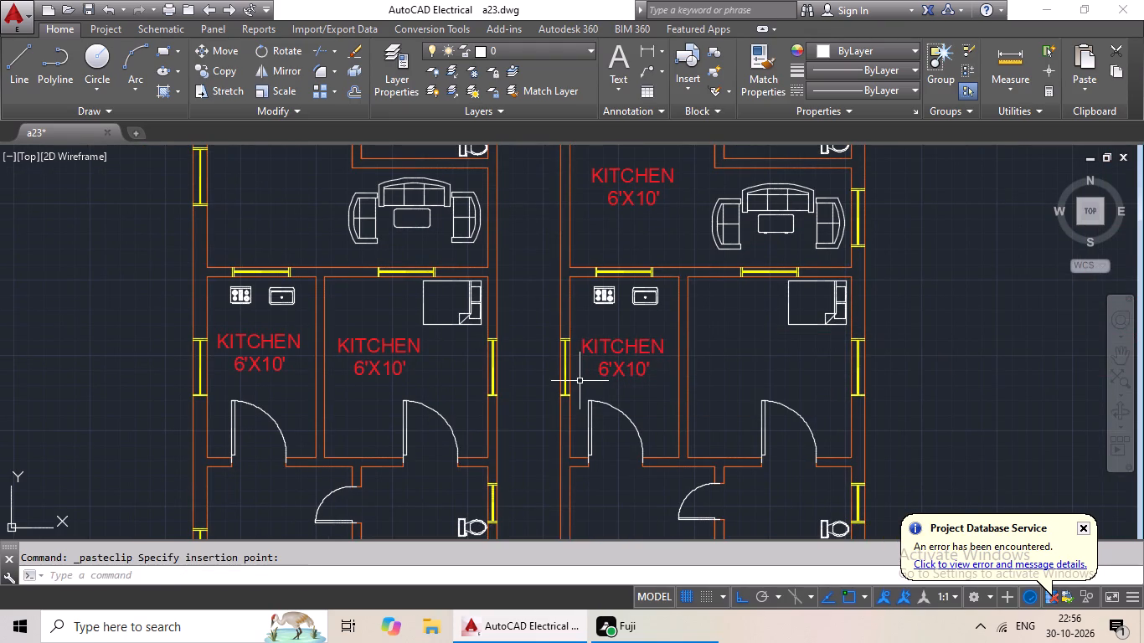
key("ctrl+v")
left_click(710, 382)
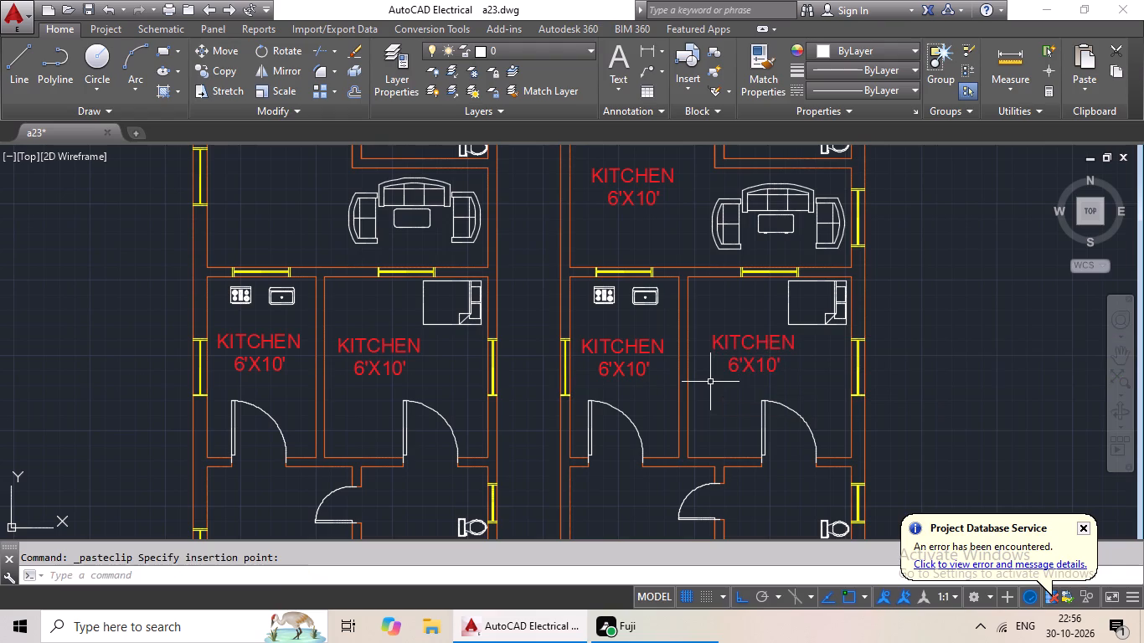
Paste the KITCHEN 6'X10' label into the third-row left unit's living area beside the sofa set and into its bathroom.
key("ctrl+v")
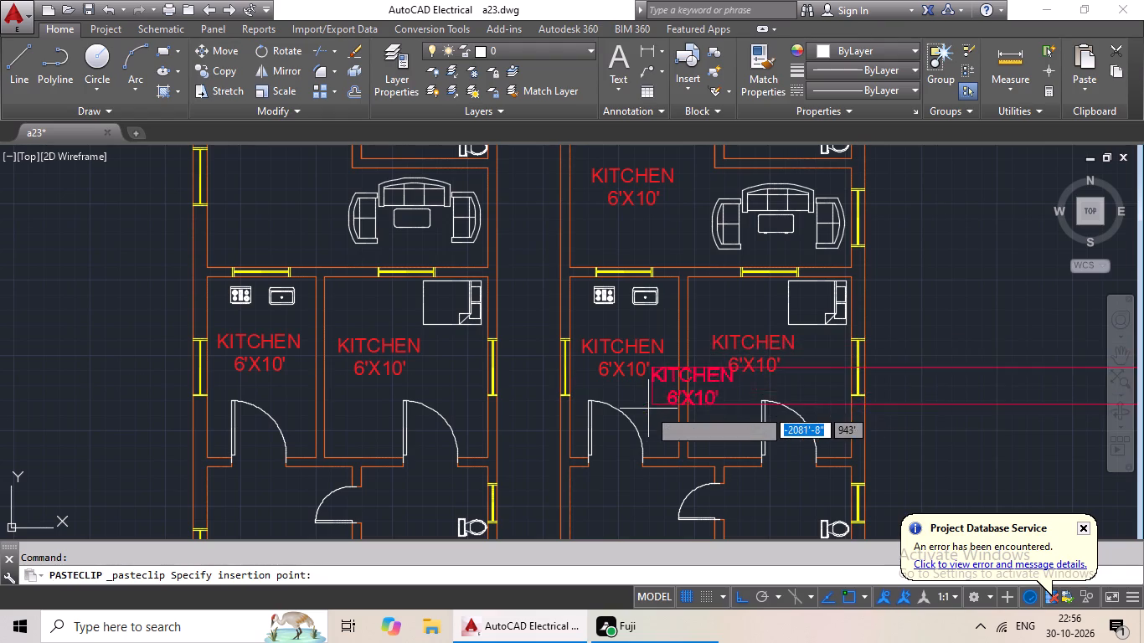
middle_click_drag(648, 399, 641, 241)
scroll(224, 411, "up", 1)
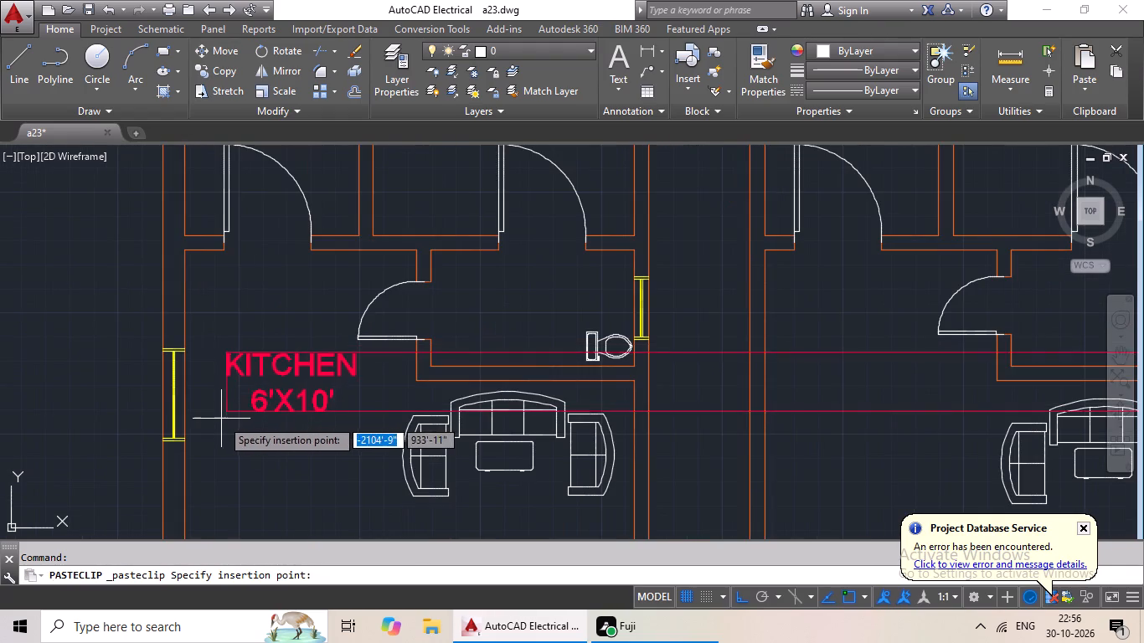
left_click(214, 434)
key("ctrl+v")
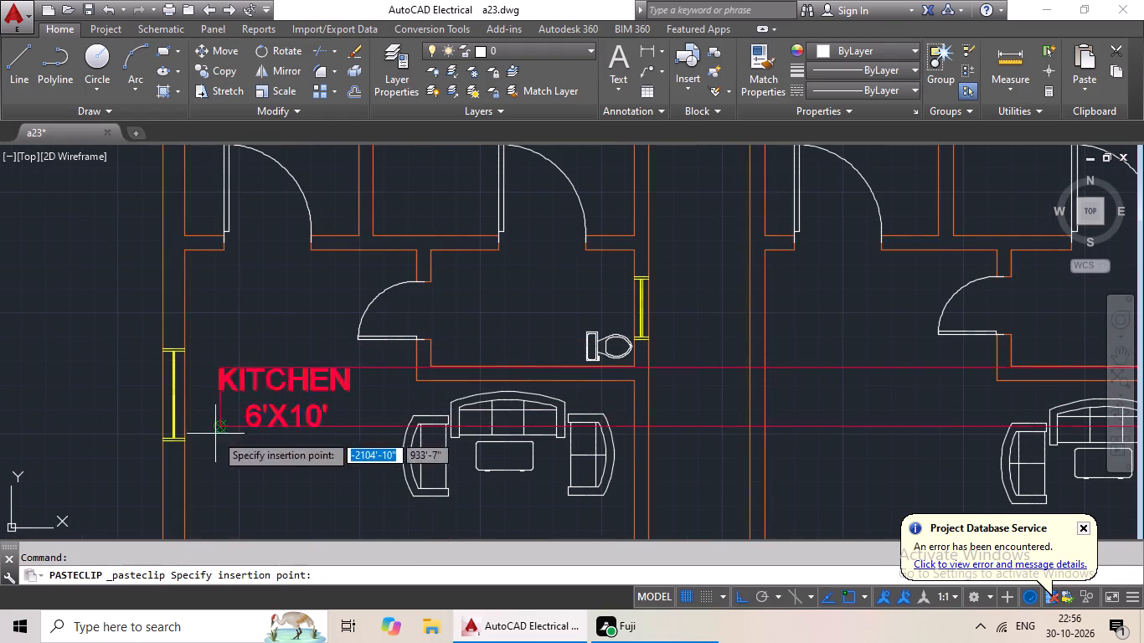
left_click(455, 337)
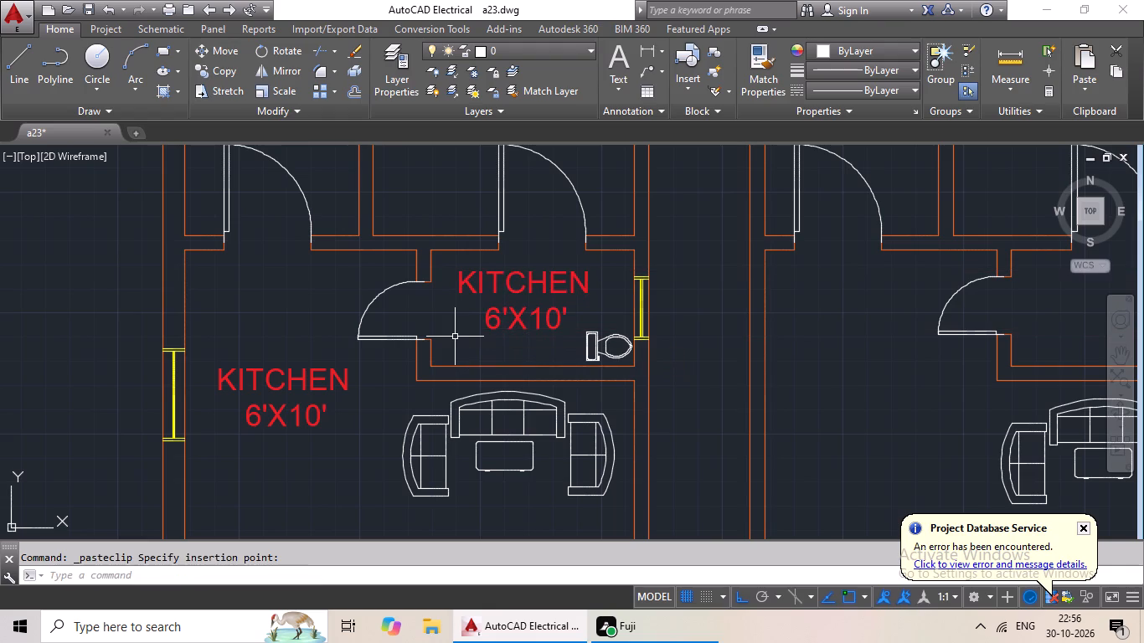
Paste the KITCHEN 6'X10' label into the third-row right unit's living area beside the sofa set and into its bathroom.
key("ctrl+v")
scroll(521, 357, "down", 2)
middle_click_drag(541, 316, 387, 358)
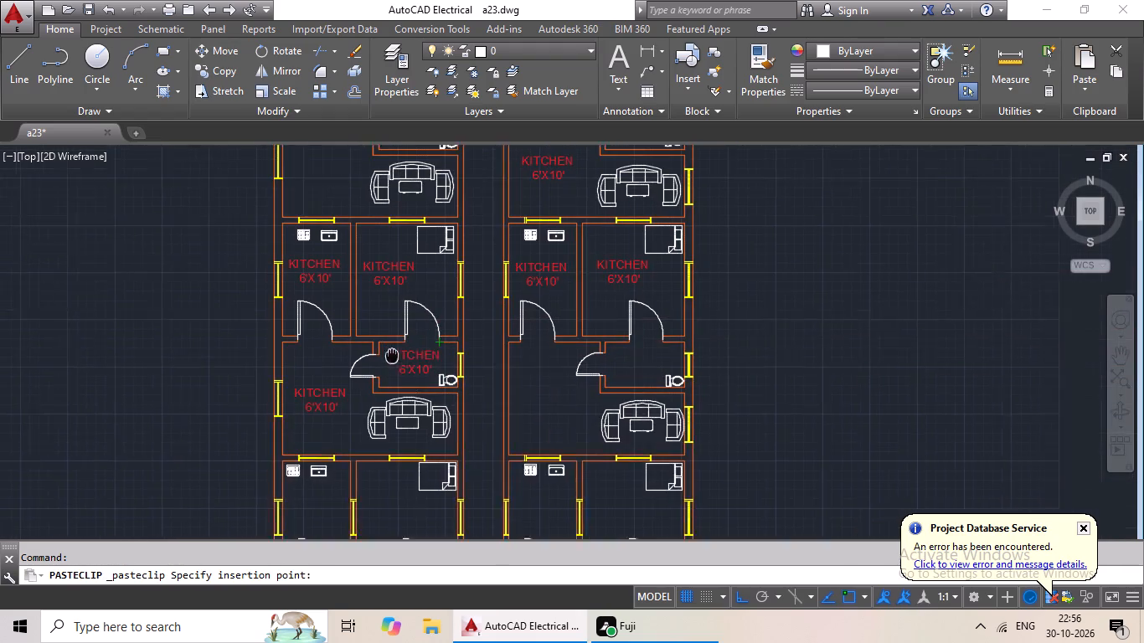
middle_click_drag(387, 358, 380, 363)
scroll(495, 429, "up", 2)
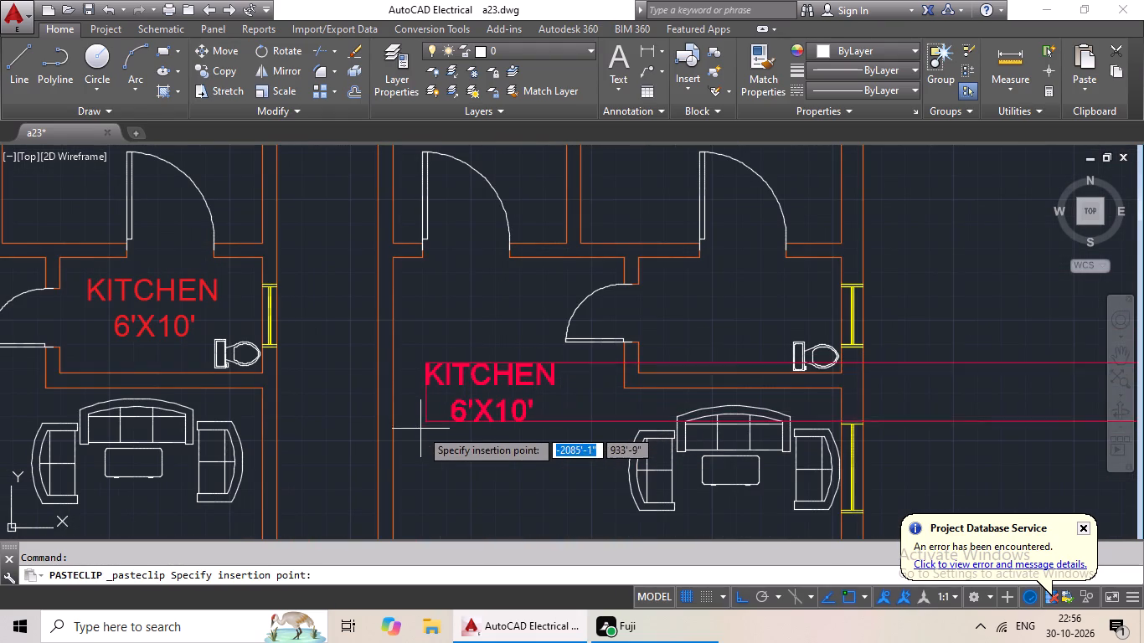
left_click(417, 452)
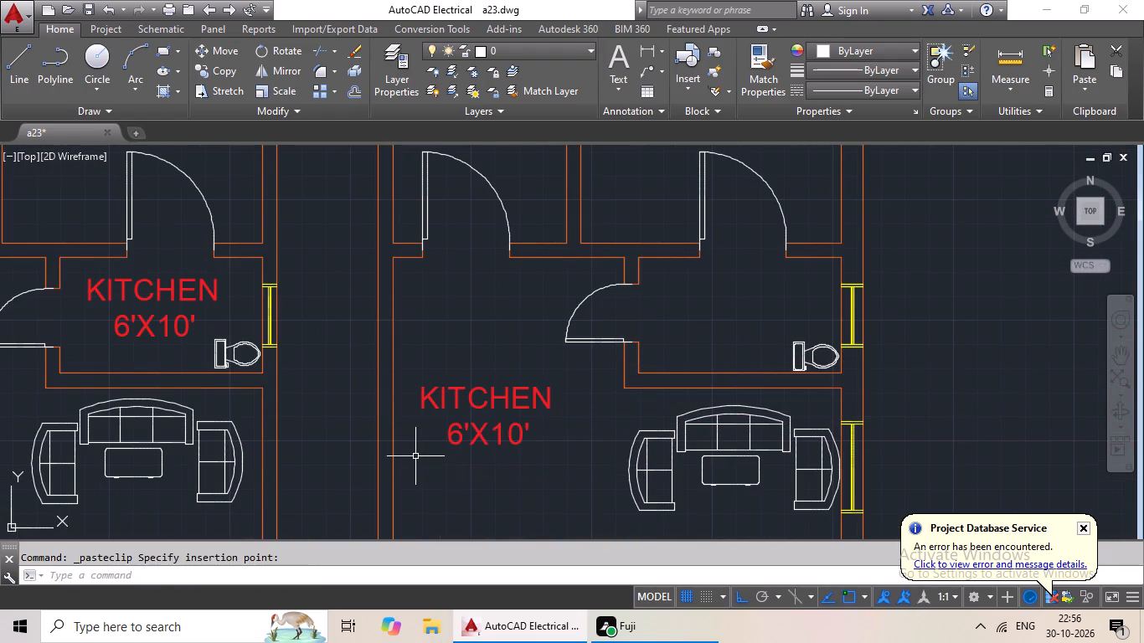
key("ctrl+v")
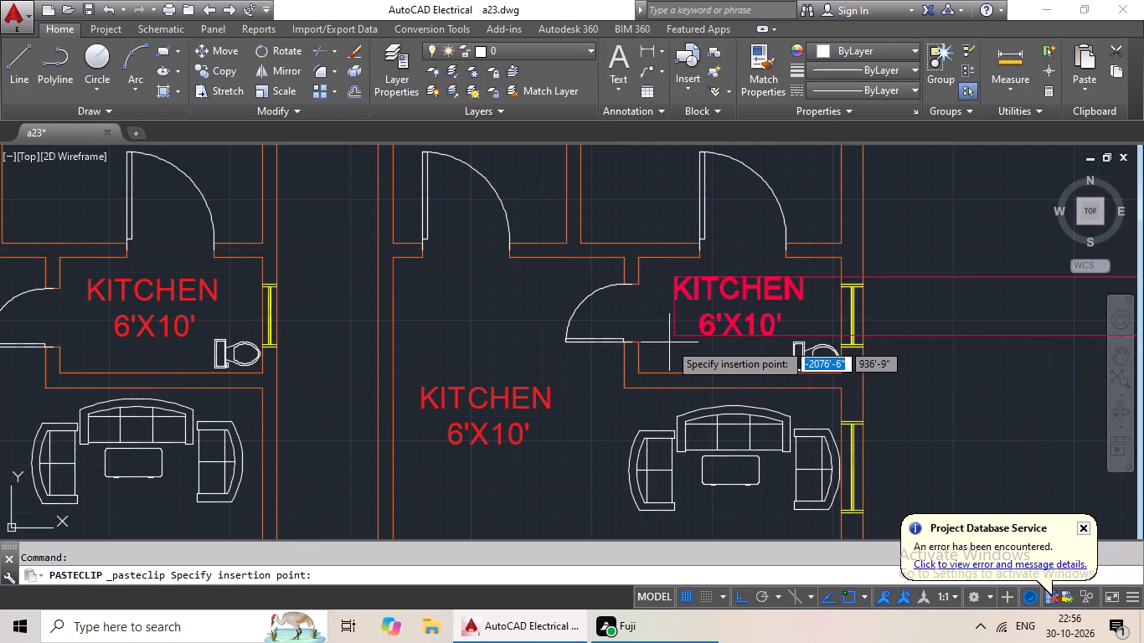
left_click(669, 342)
Paste the KITCHEN 6'X10' label into the kitchen and the bedroom of the fourth-row left unit, above their doors.
key("ctrl+v")
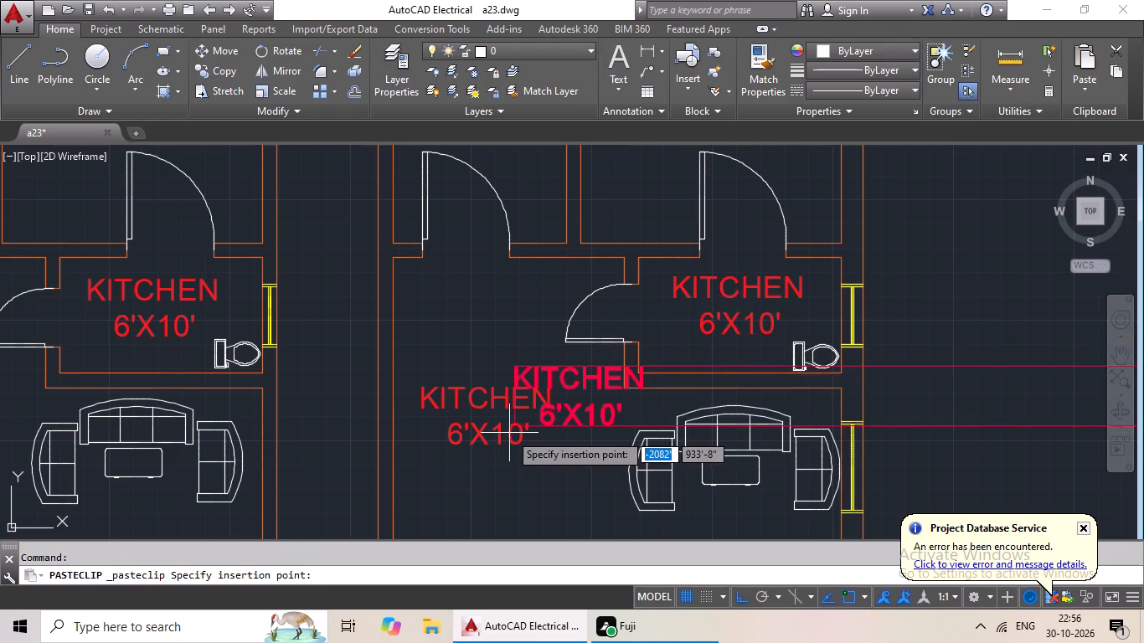
middle_click_drag(509, 430, 530, 270)
scroll(513, 325, "down", 1)
middle_click_drag(513, 372, 582, 235)
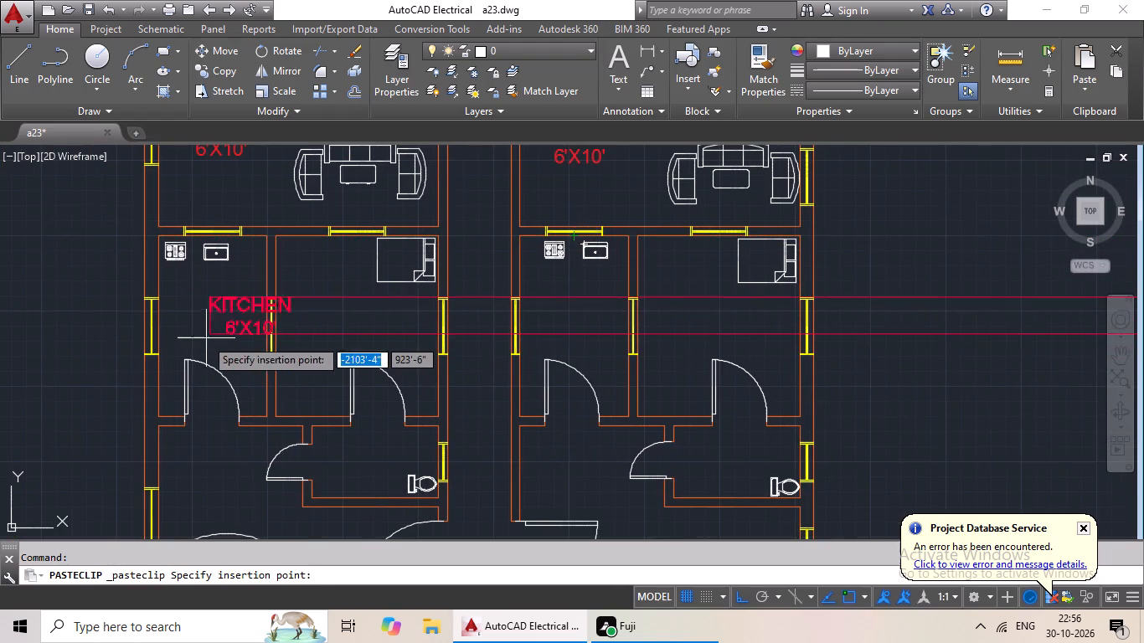
scroll(182, 336, "up", 2)
left_click(137, 337)
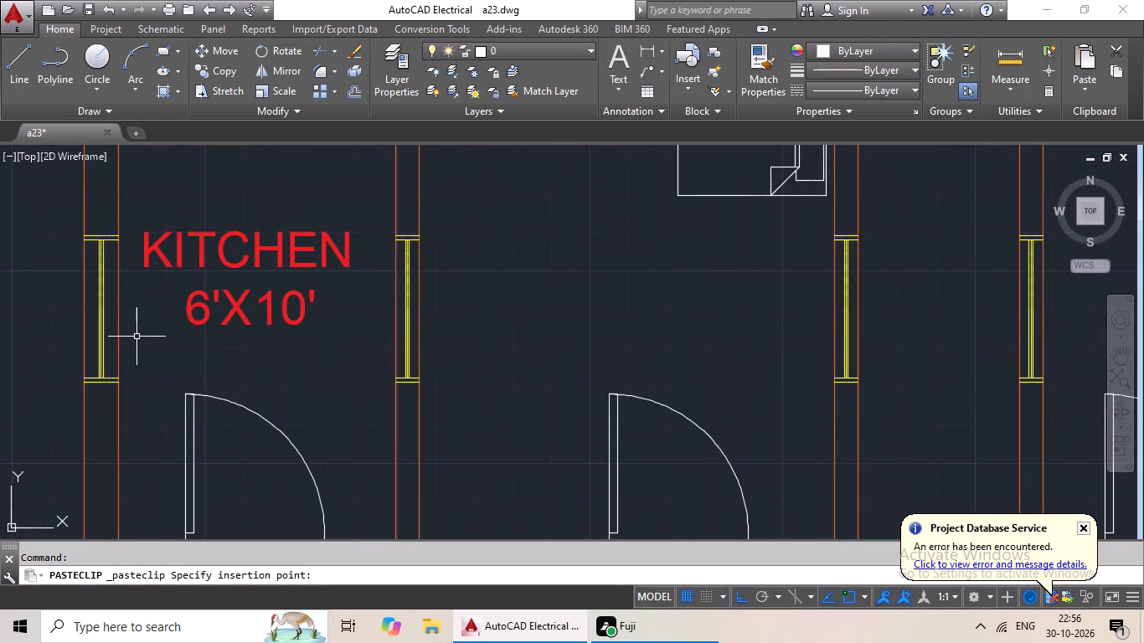
key("ctrl+v")
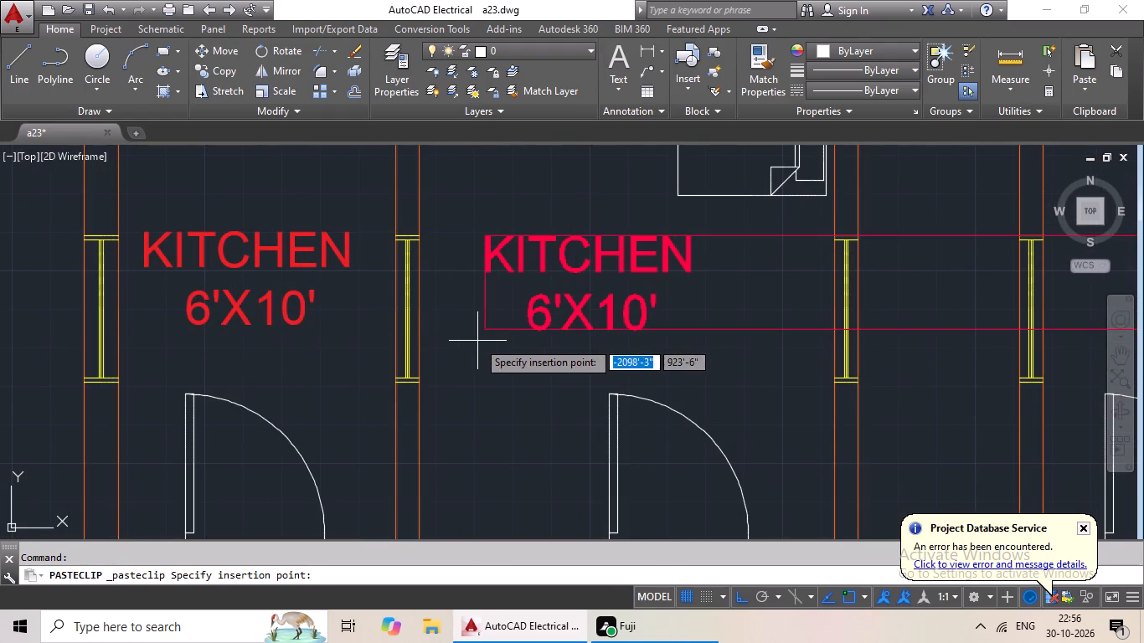
left_click(477, 341)
Paste the KITCHEN 6'X10' label into the kitchen and the bedroom of the fourth-row right unit.
key("ctrl+v")
scroll(477, 347, "down", 2, "ctrl")
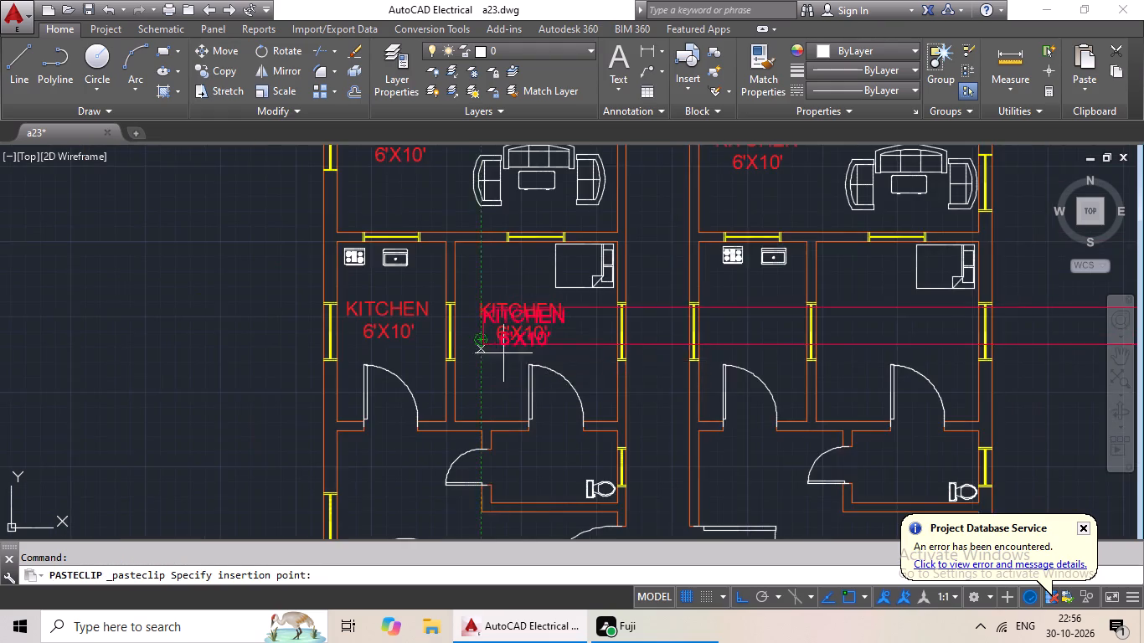
middle_click_drag(534, 359, 289, 352)
scroll(470, 349, "up", 2)
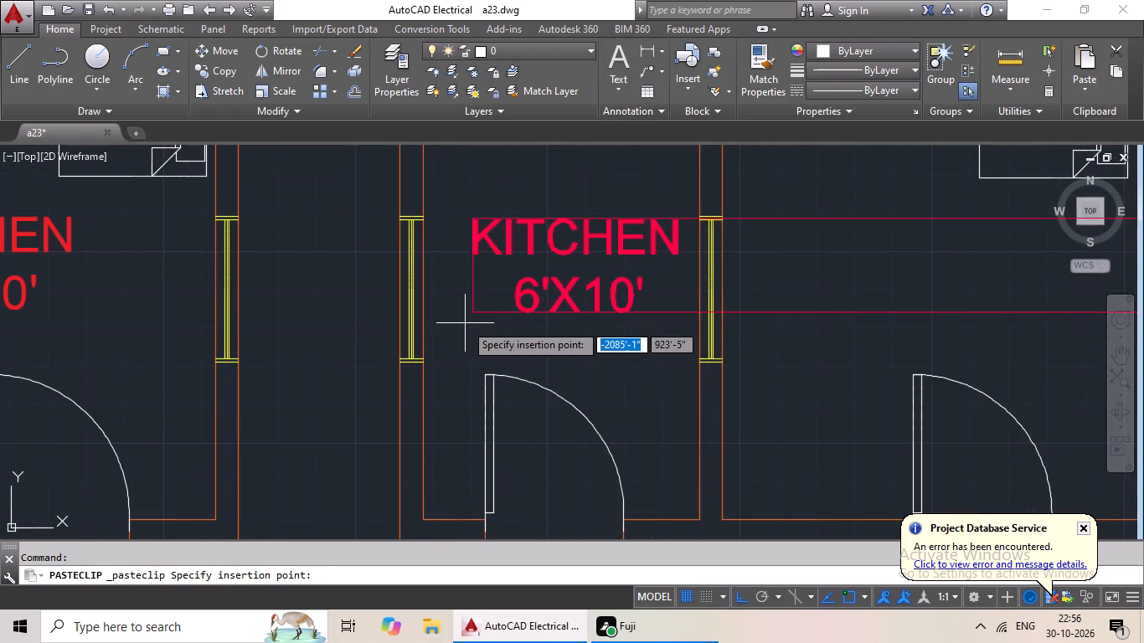
left_click(451, 328)
key("ctrl+v")
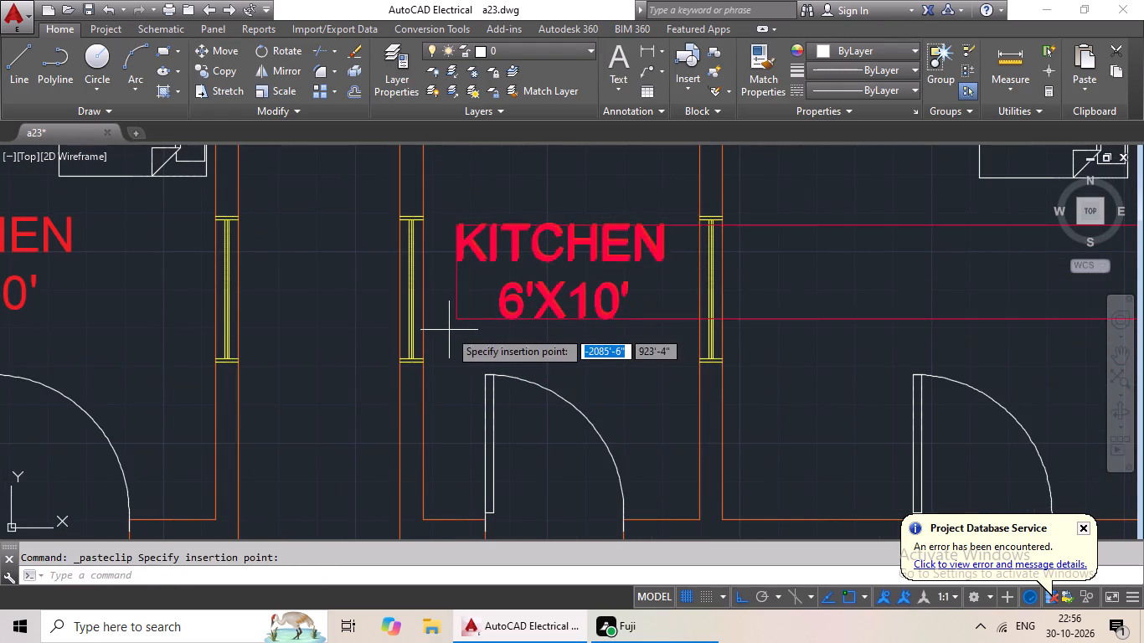
scroll(581, 359, "down", 2)
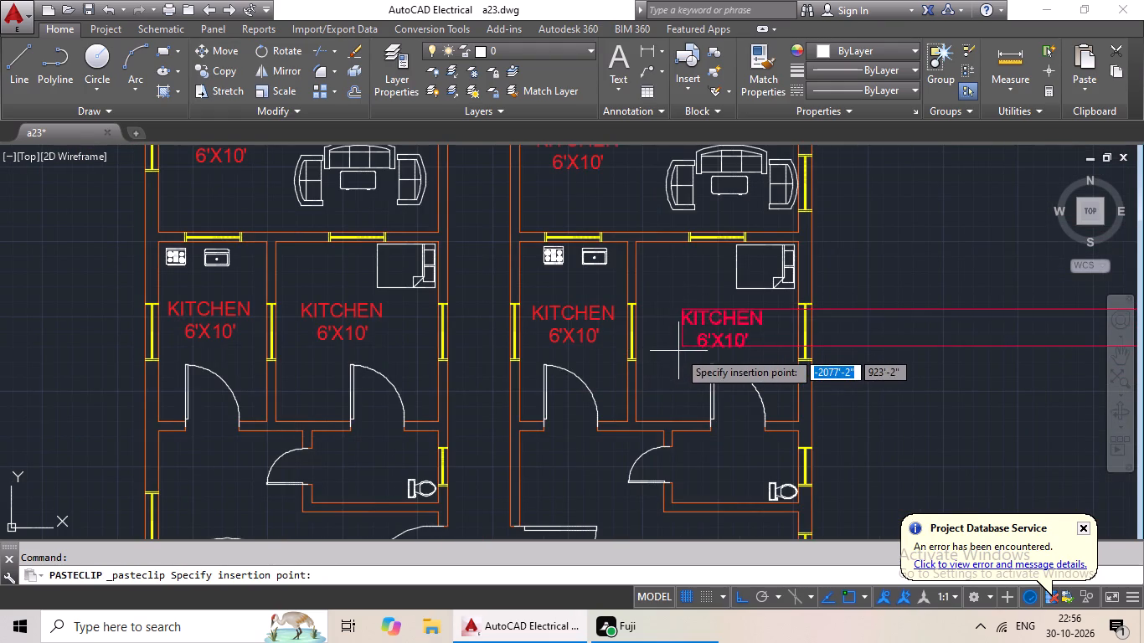
left_click(678, 347)
Paste the KITCHEN 6'X10' label into the fourth-row left unit's living area above the sofa set and into its bathroom.
key("ctrl+v")
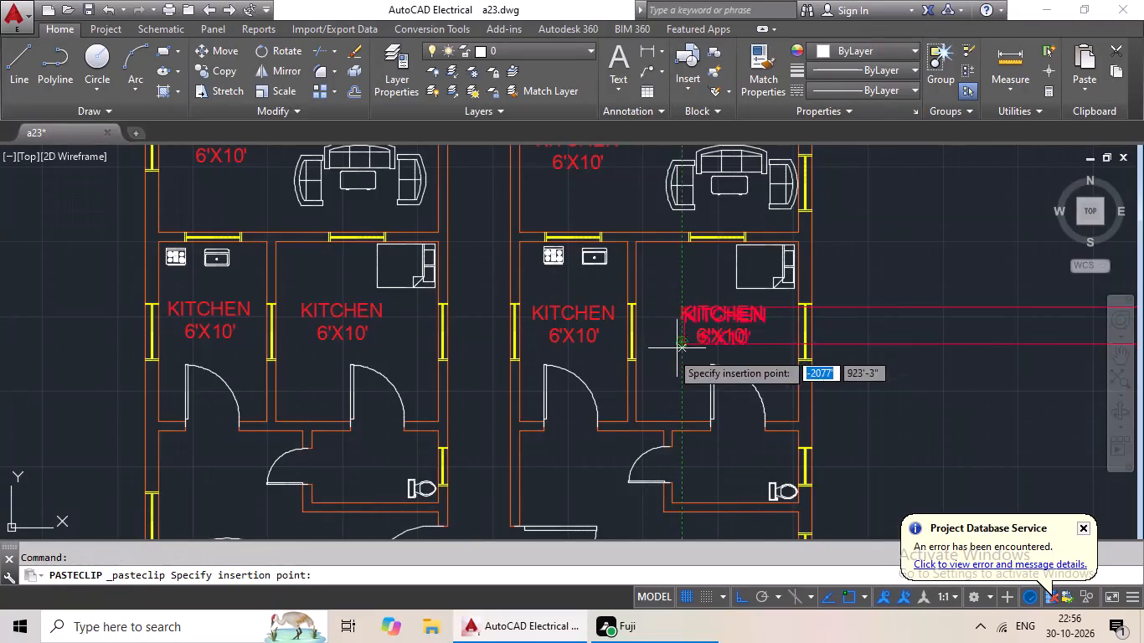
scroll(569, 392, "down", 1)
middle_click_drag(563, 401, 559, 258)
scroll(312, 329, "up", 2)
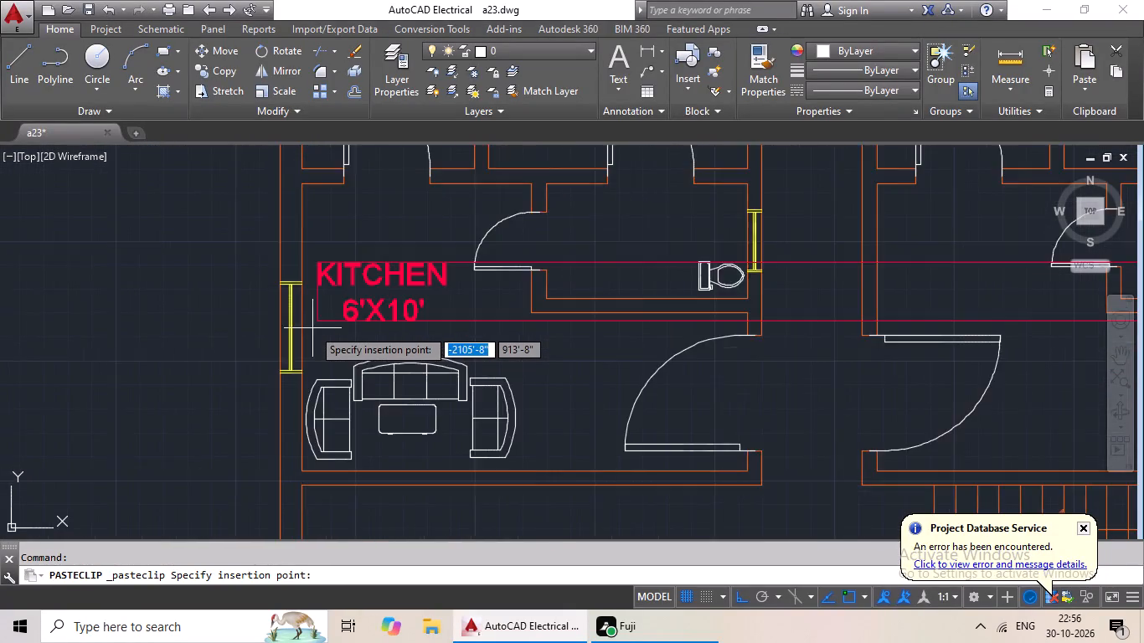
scroll(312, 328, "up", 1)
left_click(314, 327)
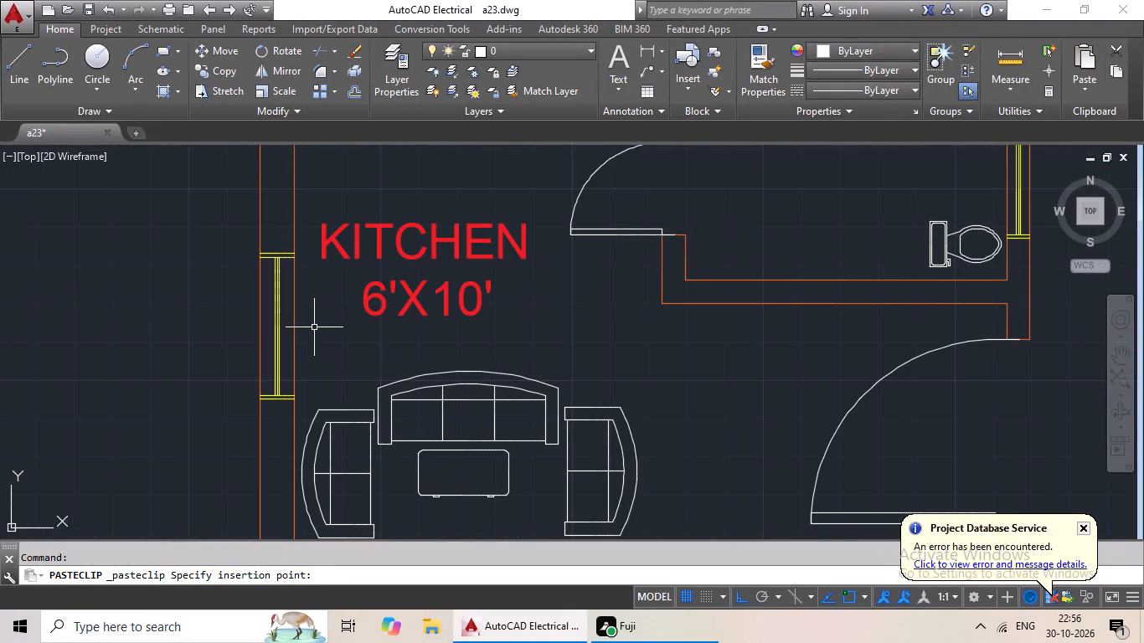
key("ctrl+v")
middle_click_drag(674, 275, 657, 306)
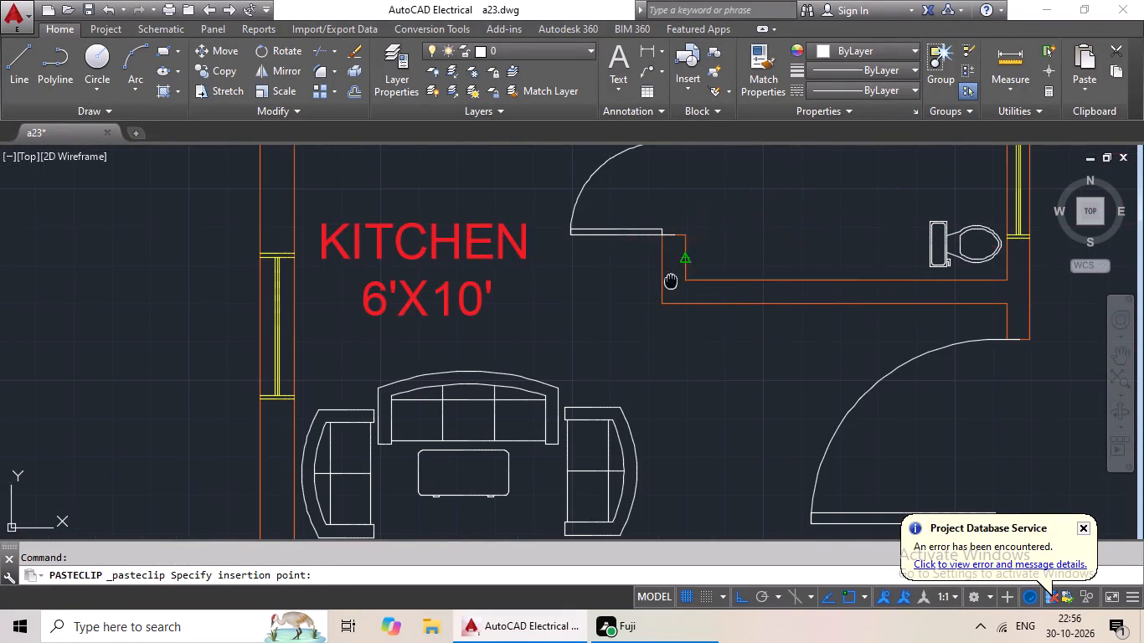
middle_click_drag(657, 306, 596, 414)
left_click(654, 373)
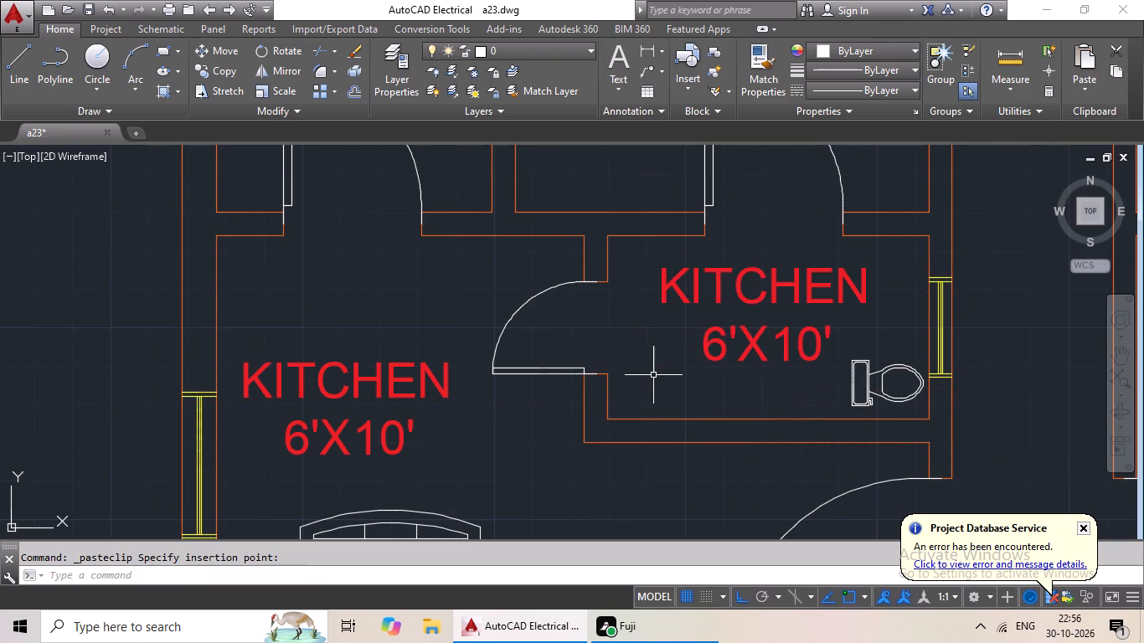
Paste the KITCHEN 6'X10' label into the fourth-row right unit's passage above the entrance door and into its bathroom.
key("ctrl+v")
scroll(607, 427, "down", 1)
middle_click_drag(604, 421, 497, 249)
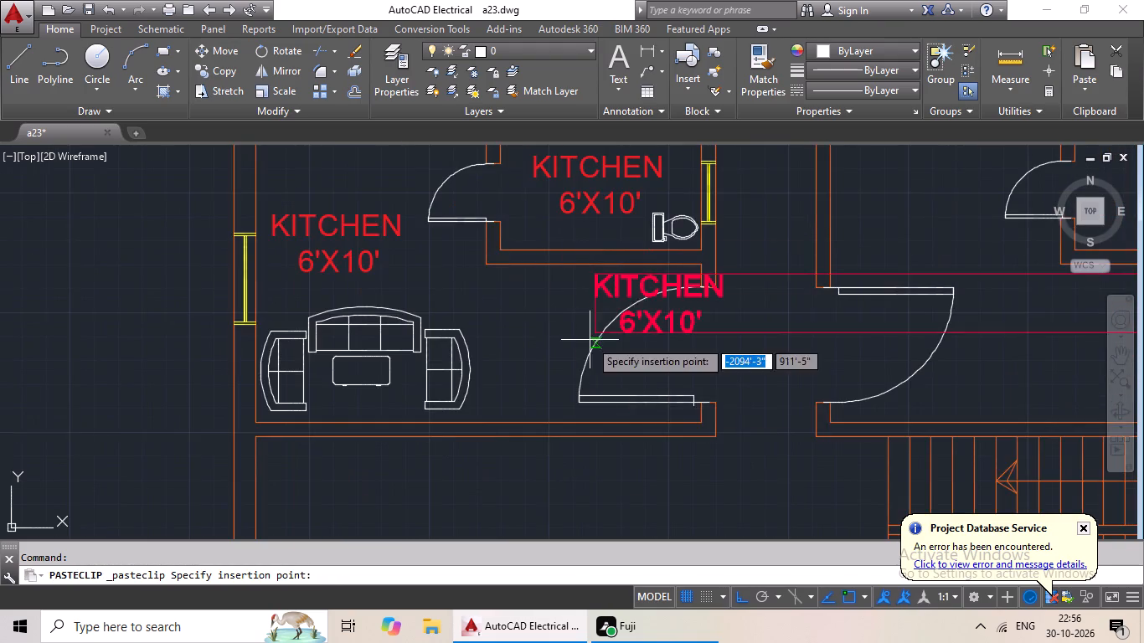
middle_click_drag(589, 341, 539, 376)
middle_click_drag(502, 393, 243, 486)
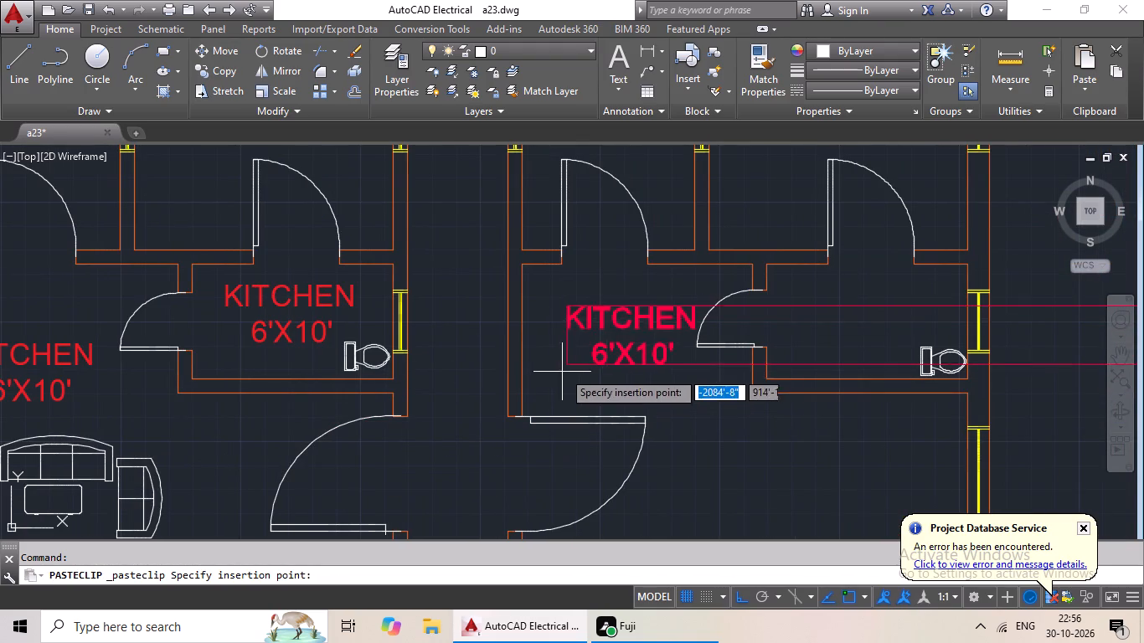
left_click(539, 364)
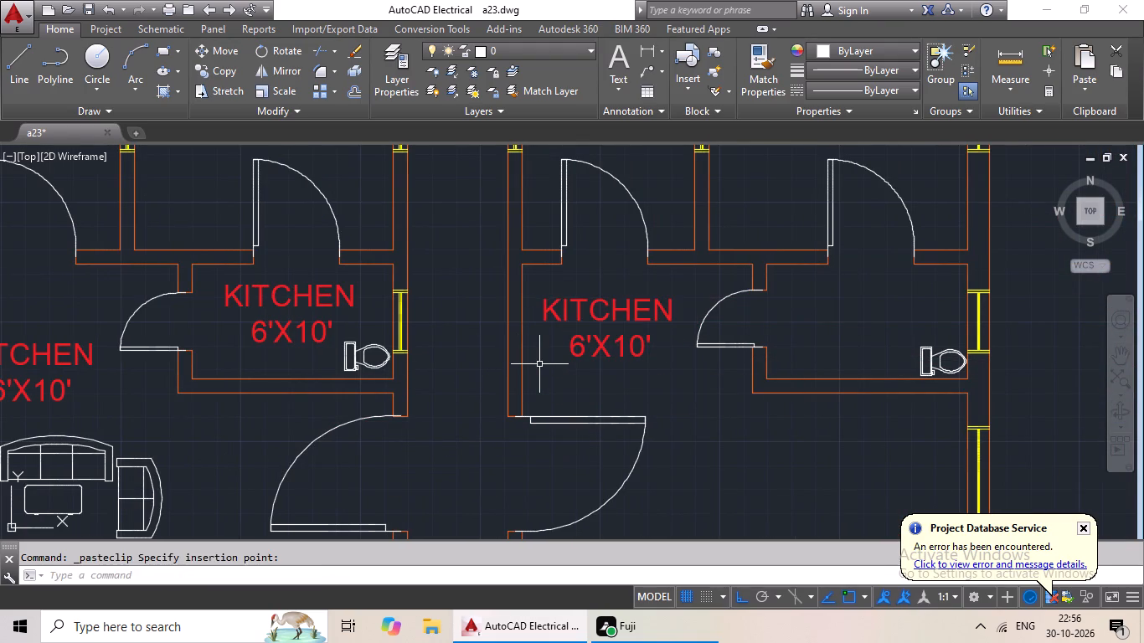
key("ctrl+v")
middle_click_drag(520, 389, 208, 428)
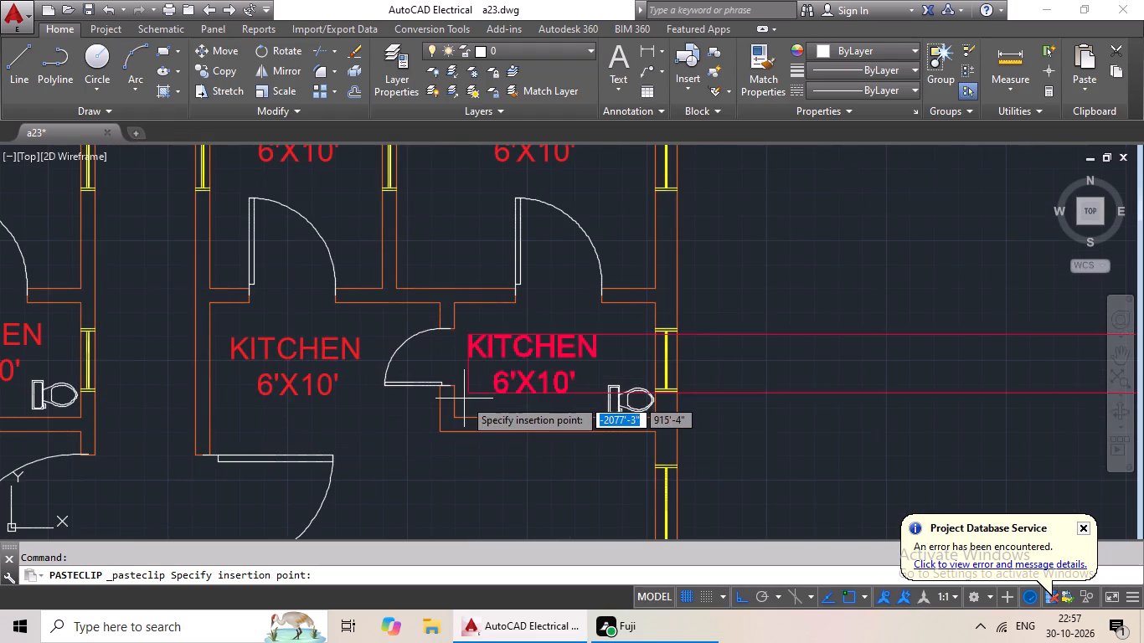
left_click(481, 388)
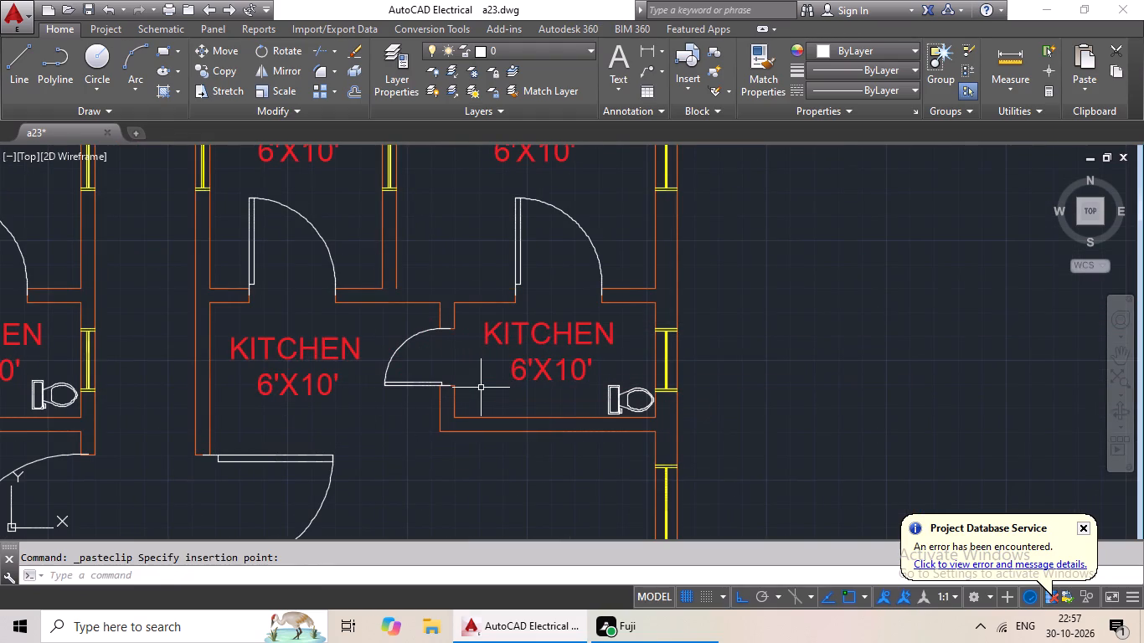
Paste the KITCHEN 6'X10' label into the fourth-row right unit's open area between the bathroom and the staircase.
key("ctrl+v")
scroll(395, 453, "down", 1)
middle_click_drag(394, 451, 378, 317)
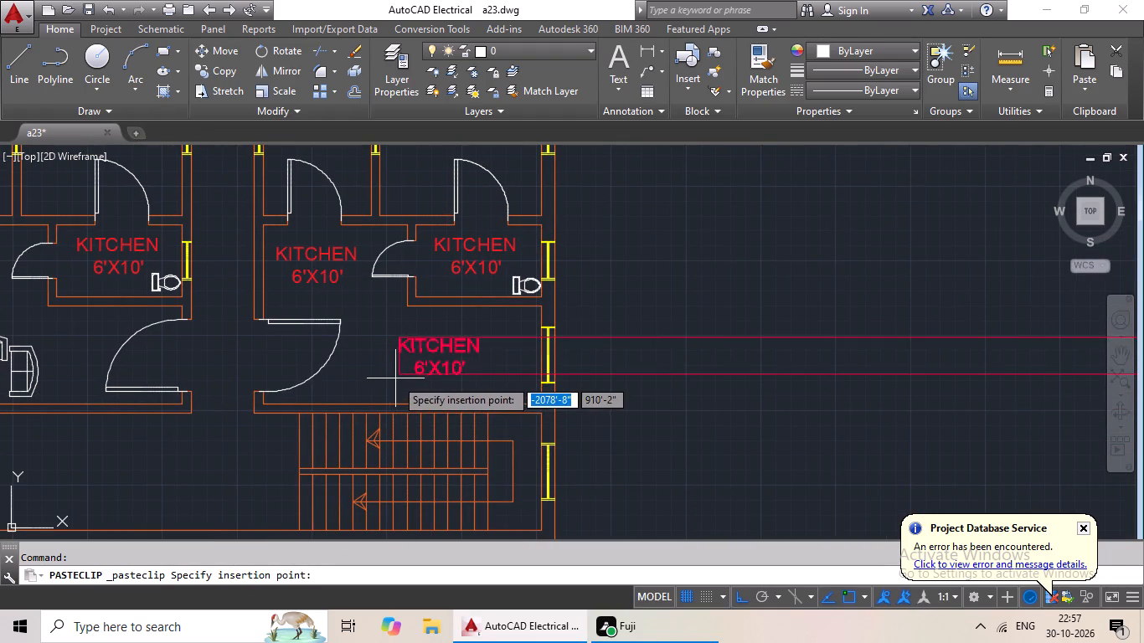
left_click(395, 378)
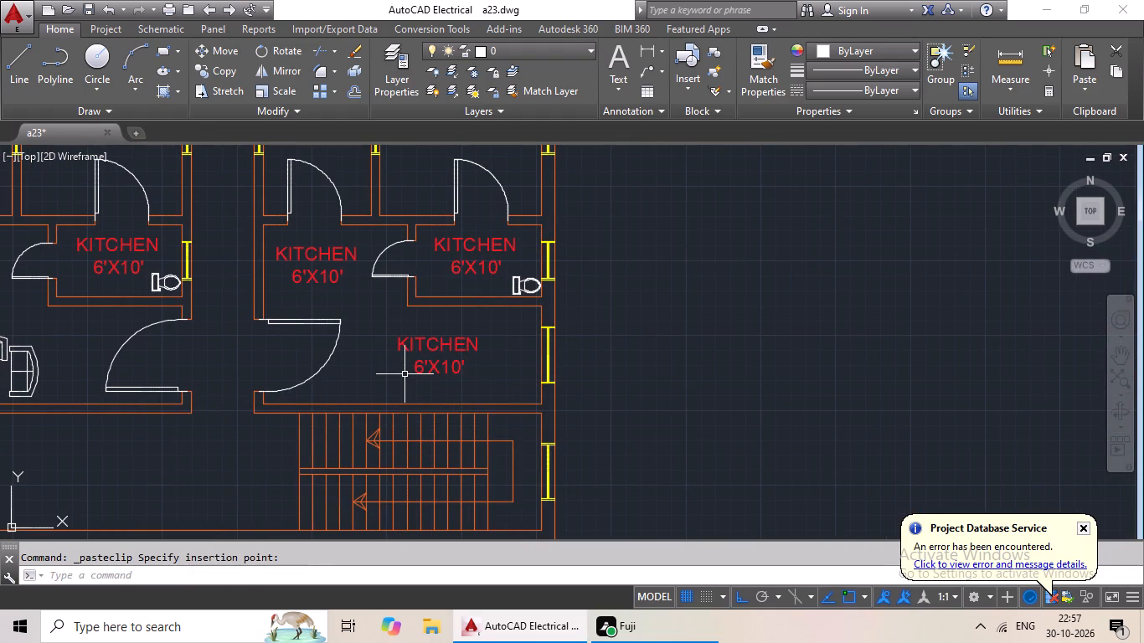
Replace the text of the top-row left unit's bedroom label with BEDROOM and 9'X10' on a second line.
scroll(404, 375, "down", 2)
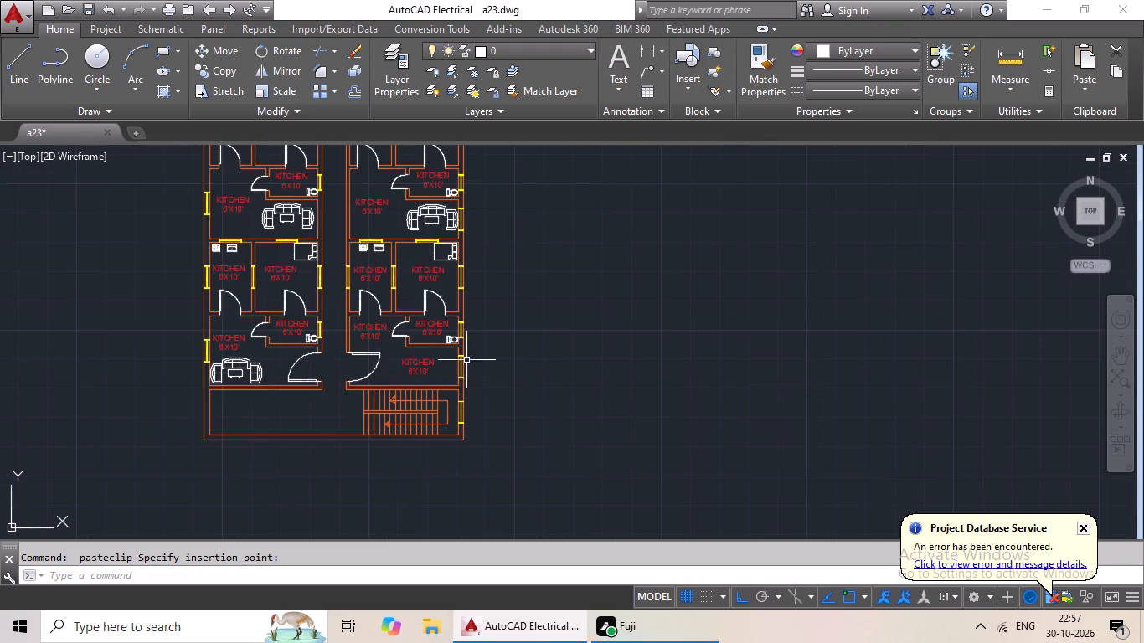
scroll(492, 342, "down", 2)
middle_click_drag(526, 324, 482, 430)
middle_click_drag(495, 350, 475, 399)
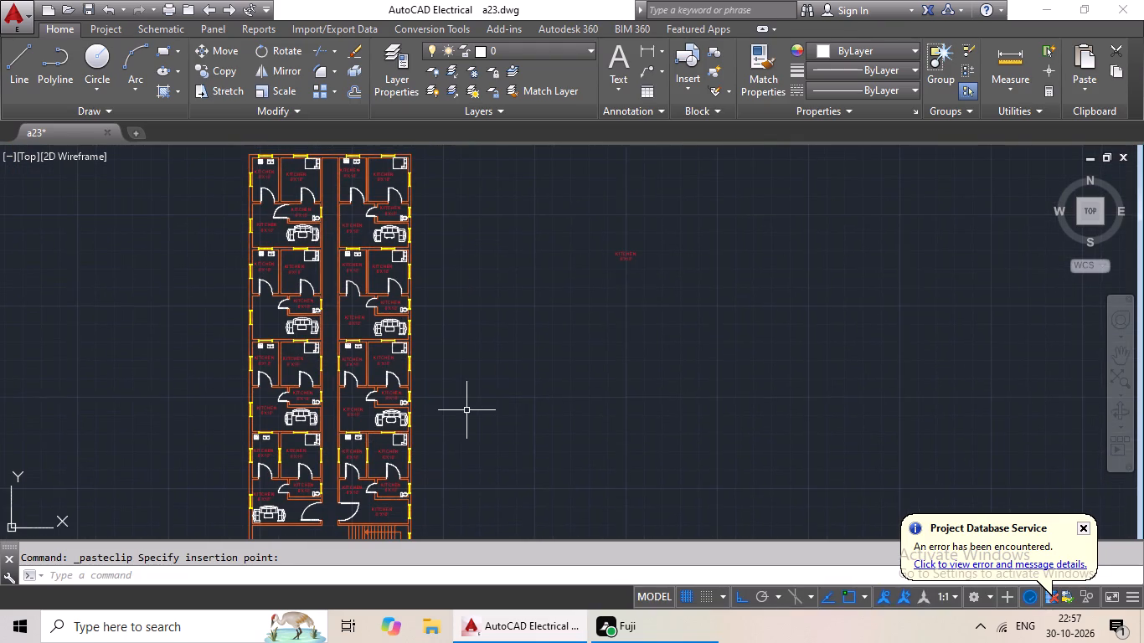
middle_click_drag(242, 258, 240, 397)
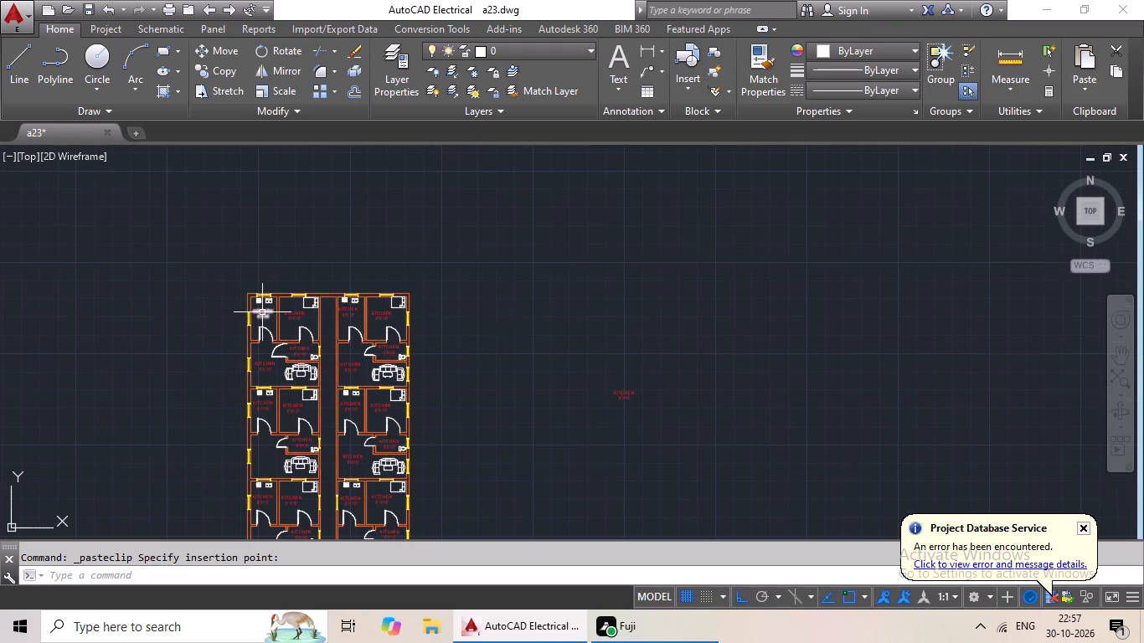
scroll(262, 312, "up", 6)
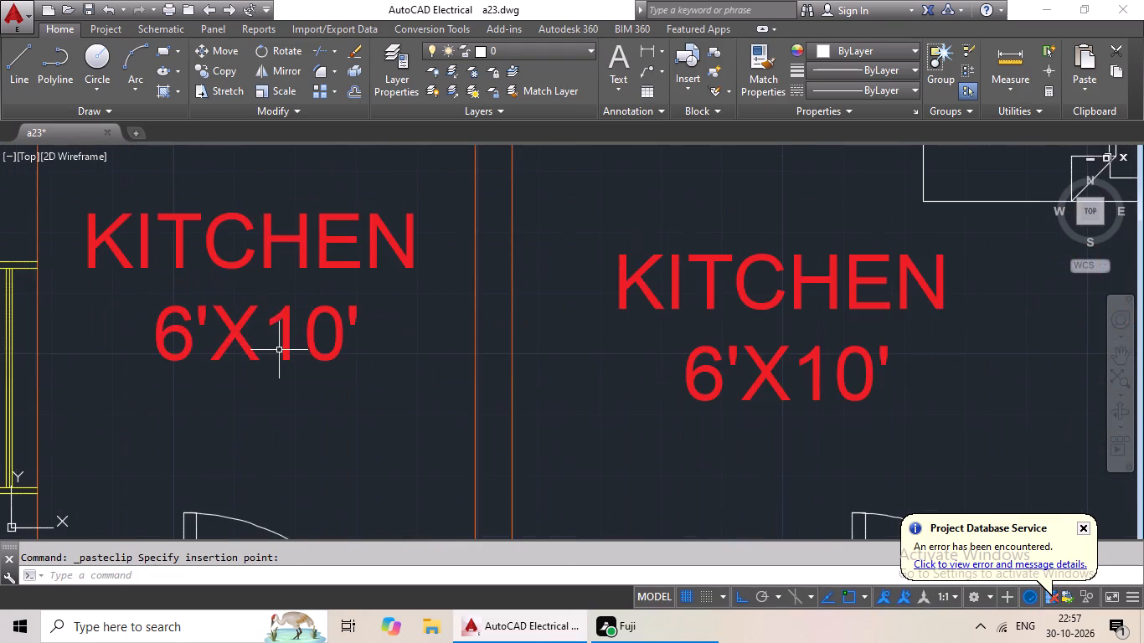
scroll(280, 350, "down", 2)
middle_click_drag(312, 362, 103, 362)
double_click(238, 333)
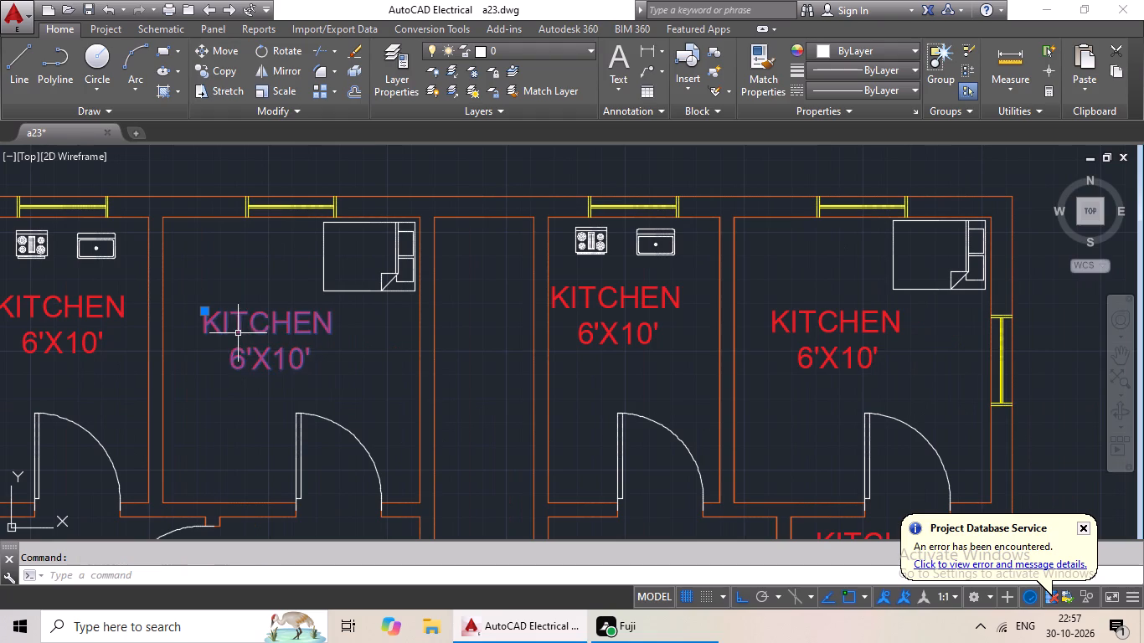
scroll(242, 337, "up", 2)
left_click(533, 427)
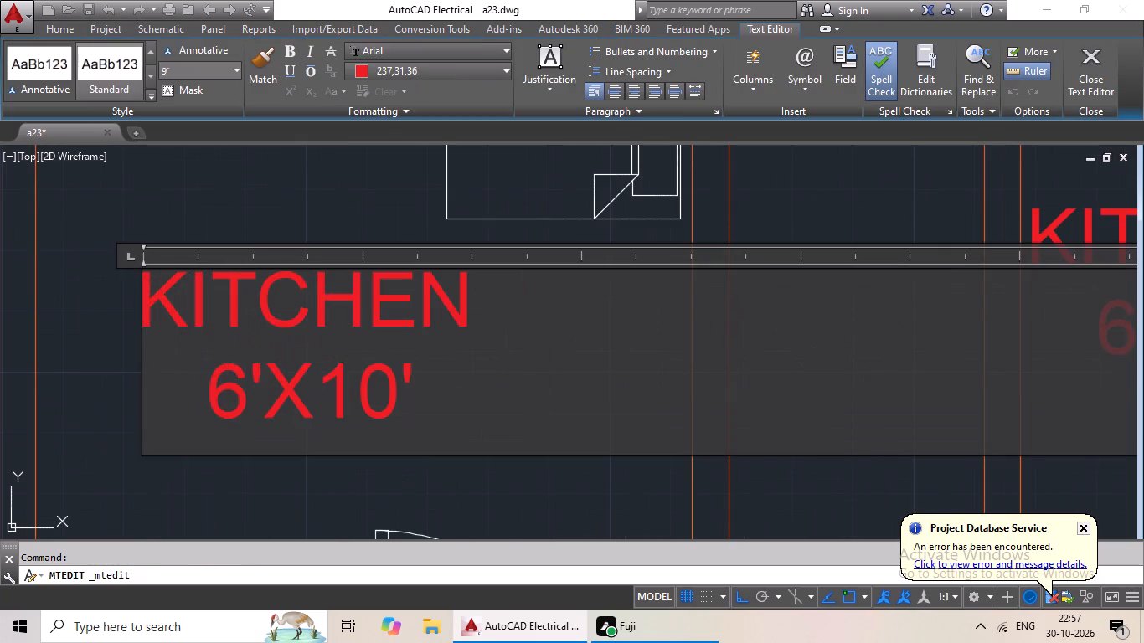
key("BackSpace")
key("BackSpace")
key("BackSpace")
key("BackSpace")
key("BackSpace")
key("BackSpace")
key("BackSpace")
key("BackSpace")
key("BackSpace")
key("BackSpace")
key("BackSpace")
key("BackSpace")
key("BackSpace")
key("BackSpace")
key("BackSpace")
key("BackSpace")
key("BackSpace")
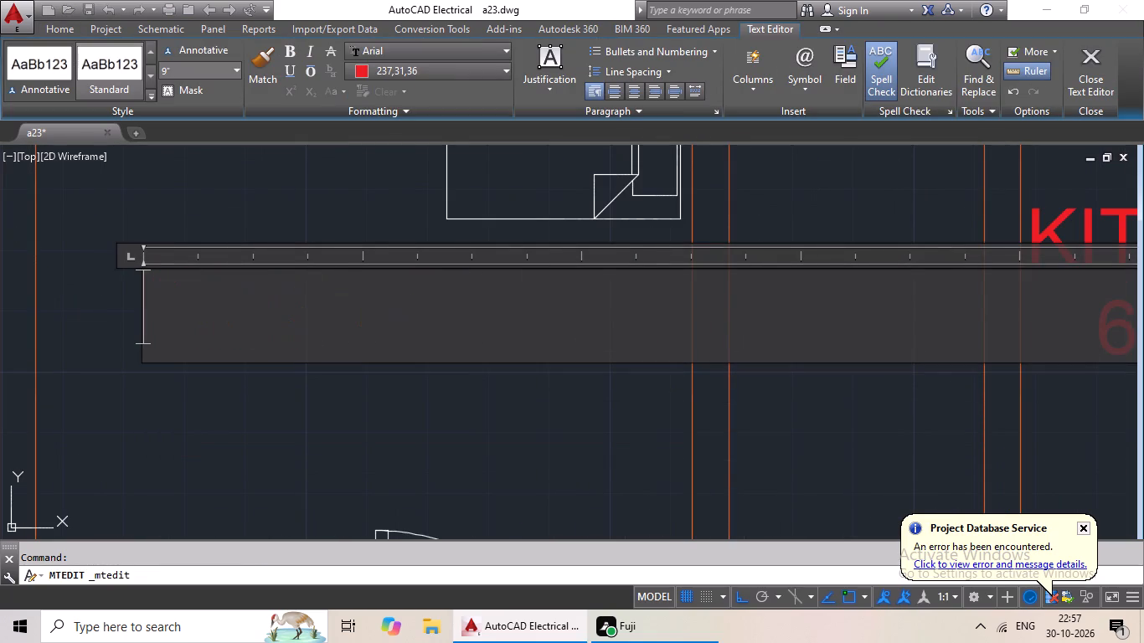
type("BEDROOM")
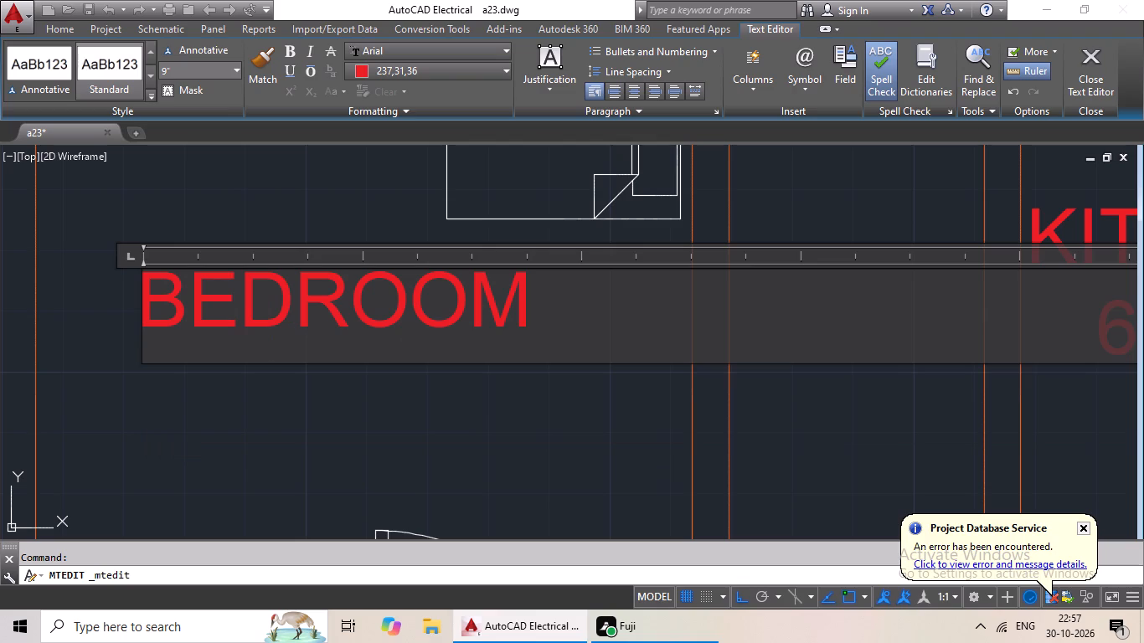
key("Return")
type("9'X")
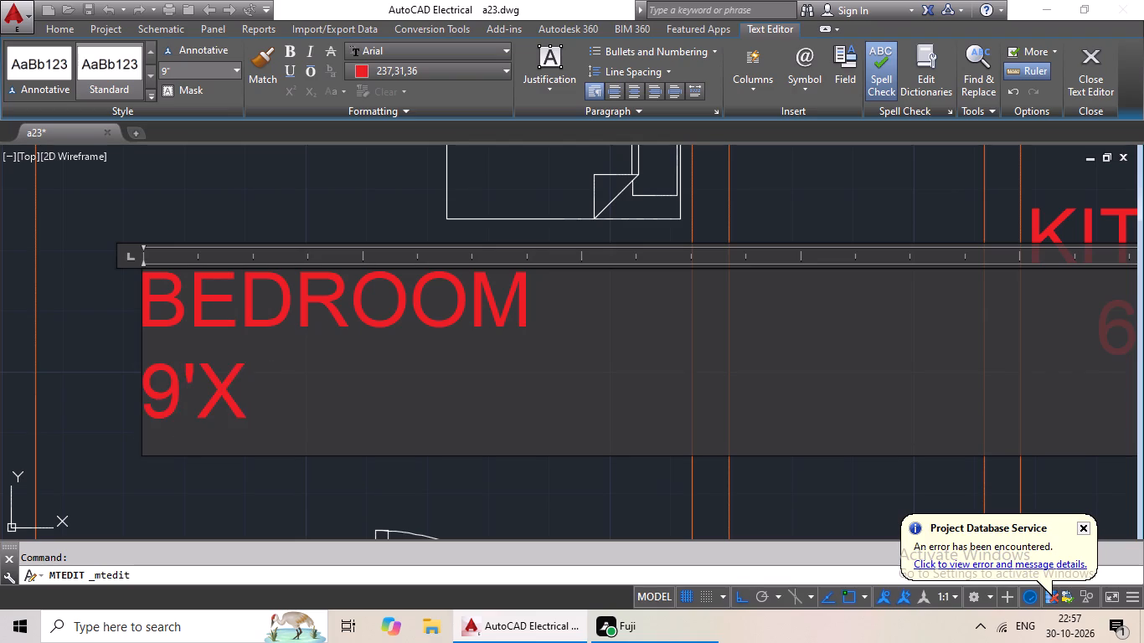
type("10'")
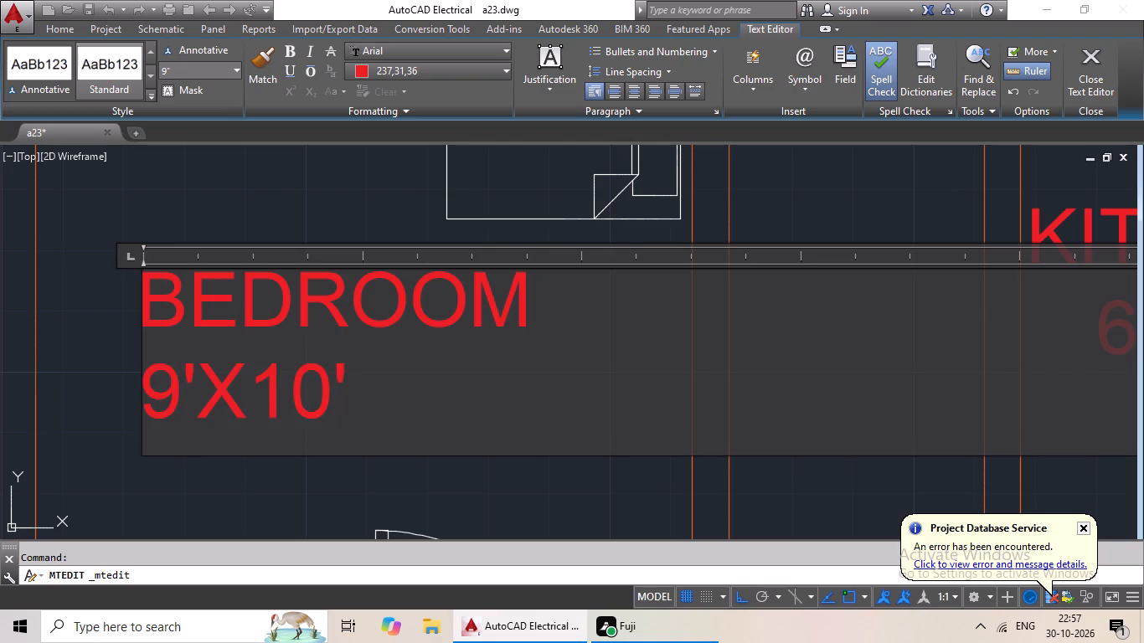
Indent the 9'X10' line by four spaces to centre it under BEDROOM, and finish editing the label.
left_click(148, 380)
key("space")
key("space")
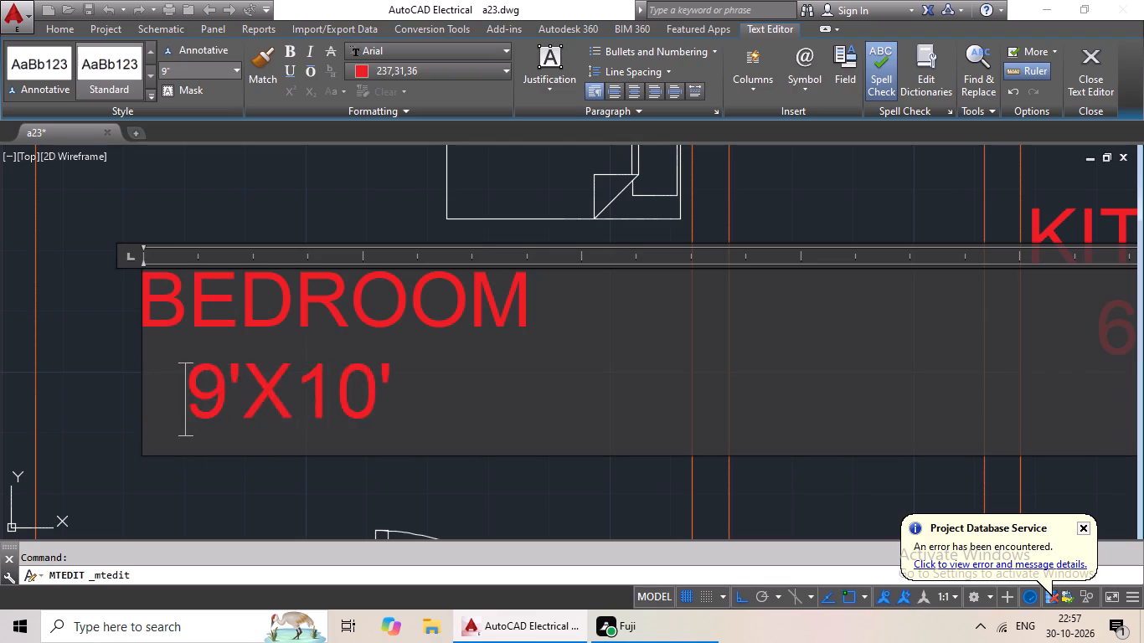
key("space")
key("space")
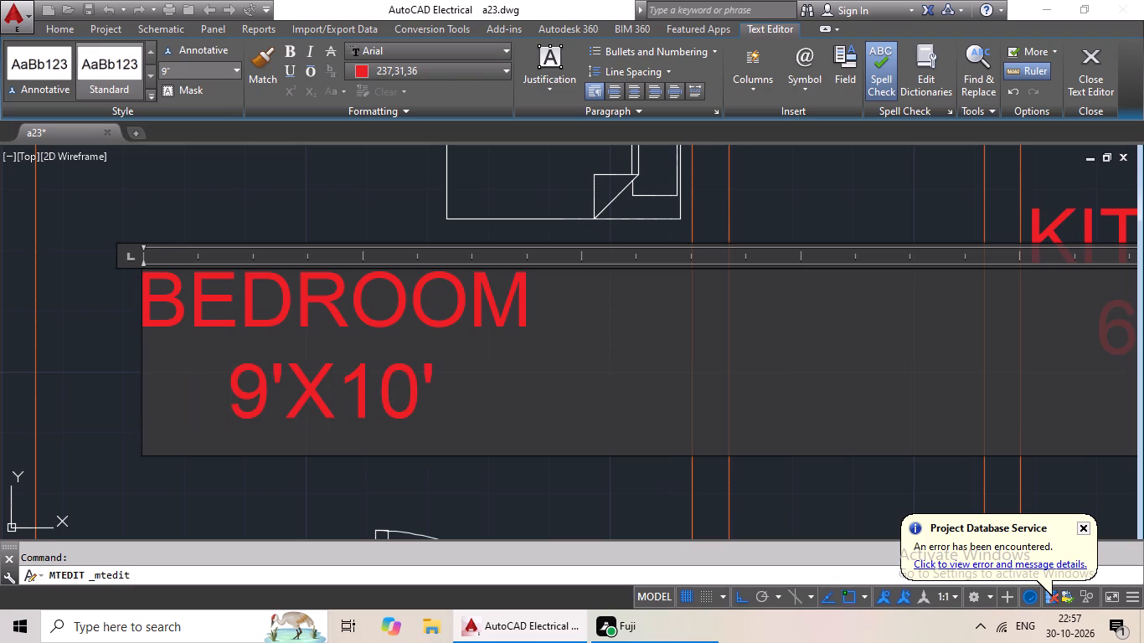
left_click(293, 229)
Retype the top-row right unit's kitchen label as KITCHEN with 6'X10' on a second line.
scroll(434, 326, "down", 3)
middle_click_drag(485, 345, 298, 359)
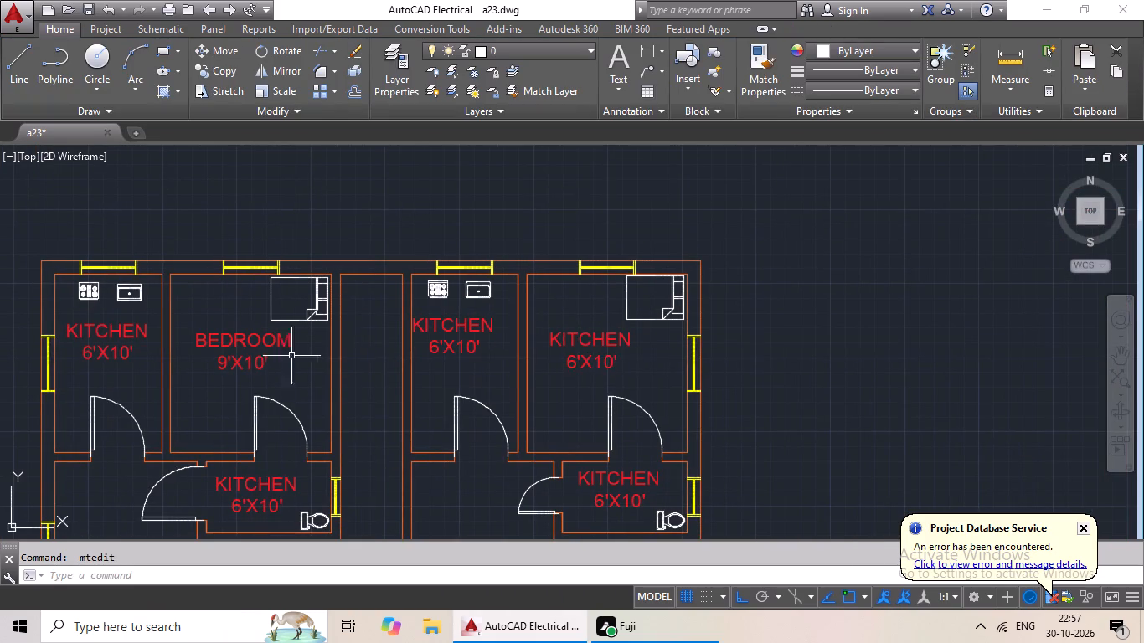
double_click(456, 332)
scroll(456, 332, "up", 3)
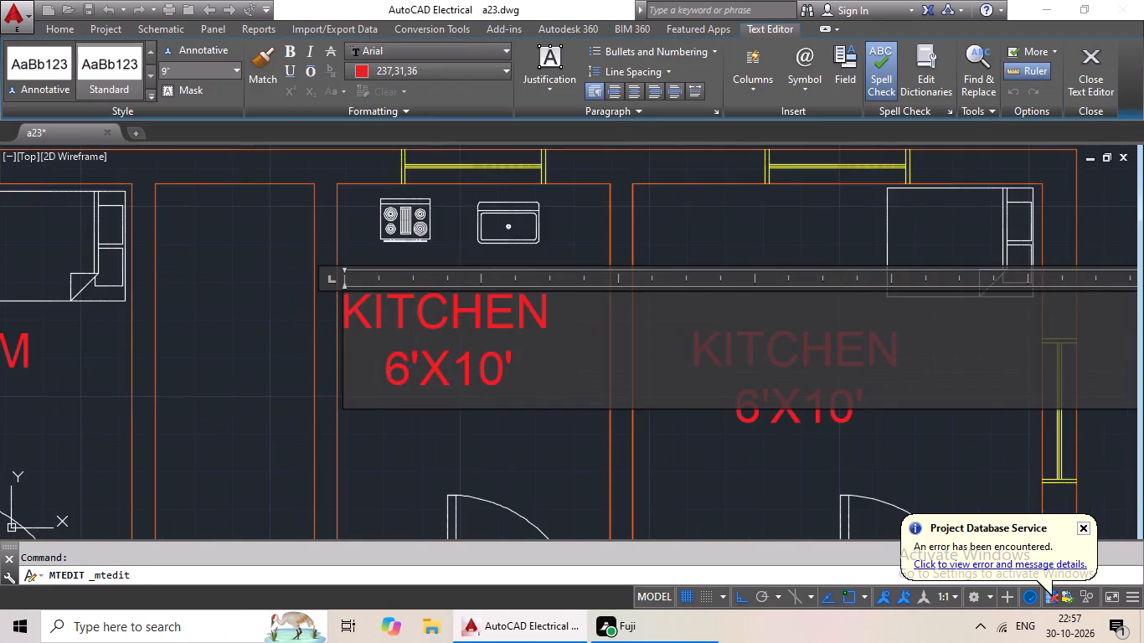
scroll(508, 368, "up", 1)
left_click(575, 376)
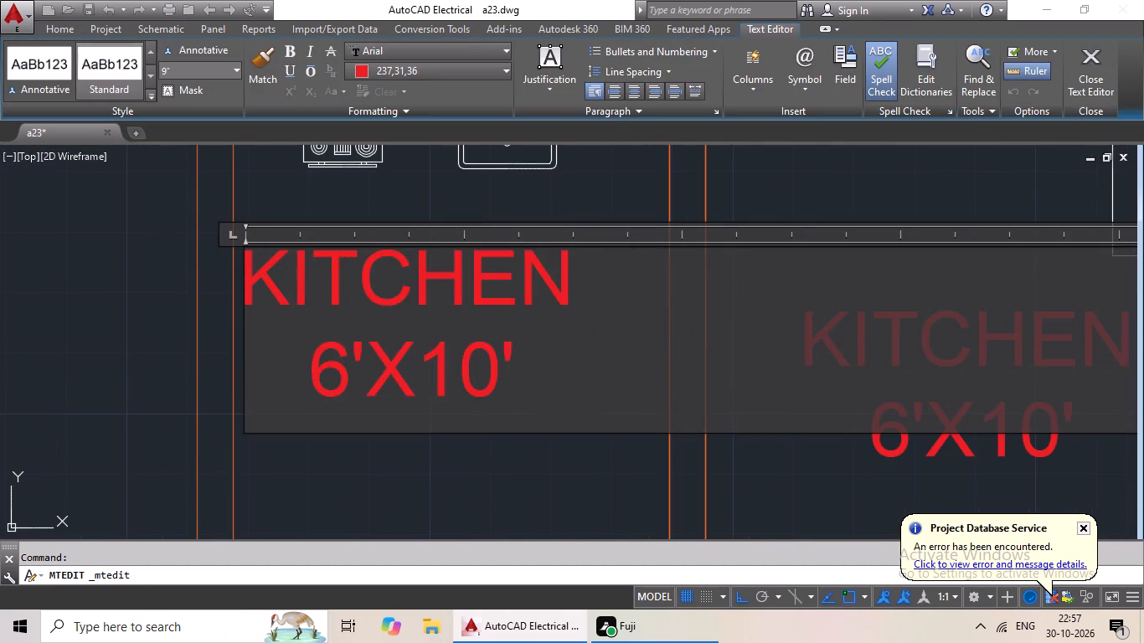
key("BackSpace")
key("BackSpace")
key("BackSpace")
key("BackSpace")
key("BackSpace")
key("BackSpace")
key("BackSpace")
key("BackSpace")
key("BackSpace")
key("BackSpace")
key("BackSpace")
key("BackSpace")
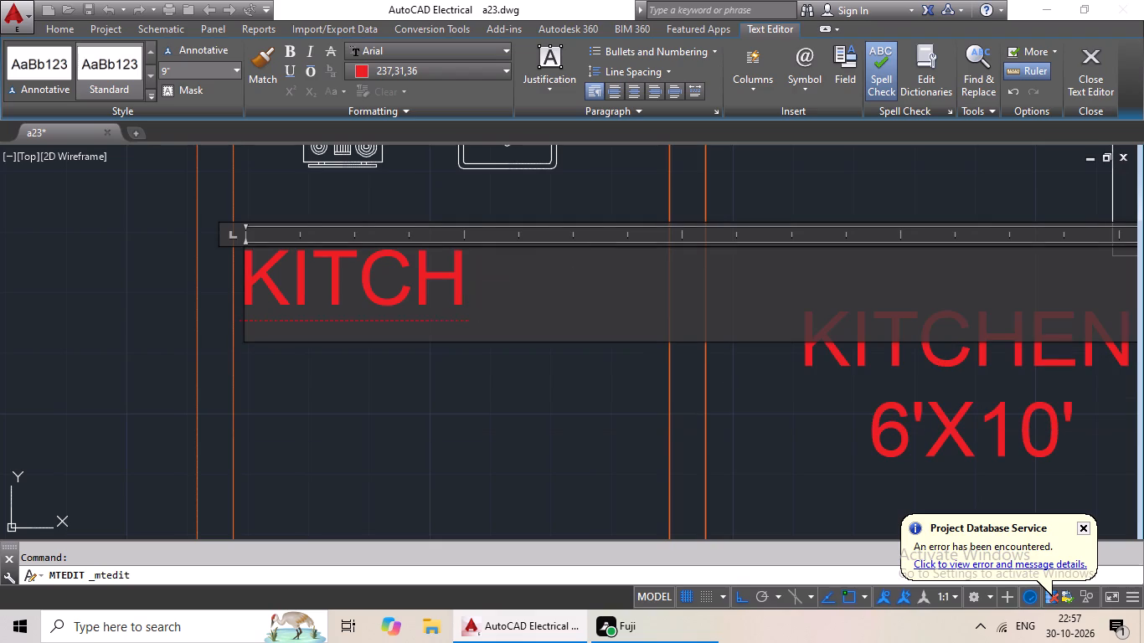
type("EN")
key("Return")
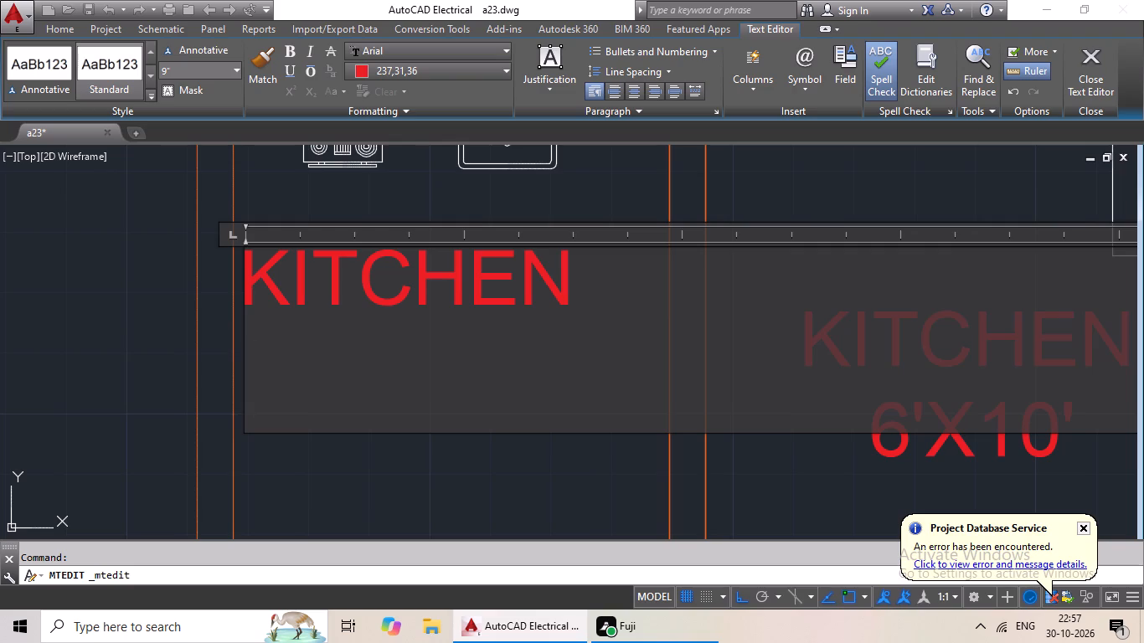
type("6'")
key("shift+c")
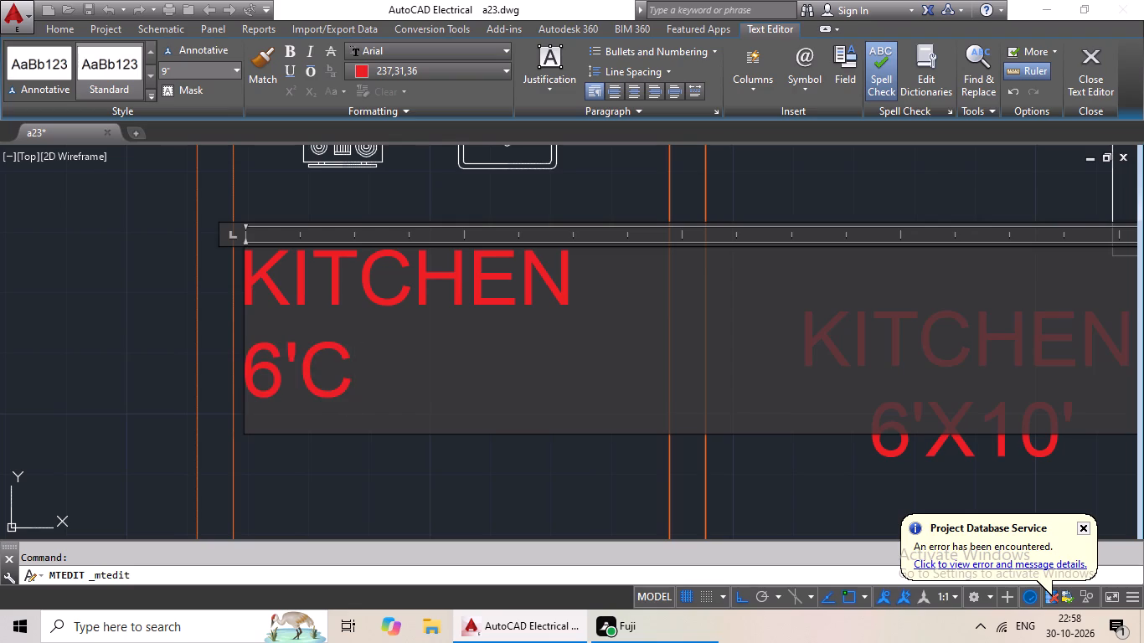
key("shift+BackSpace")
key("shift+x")
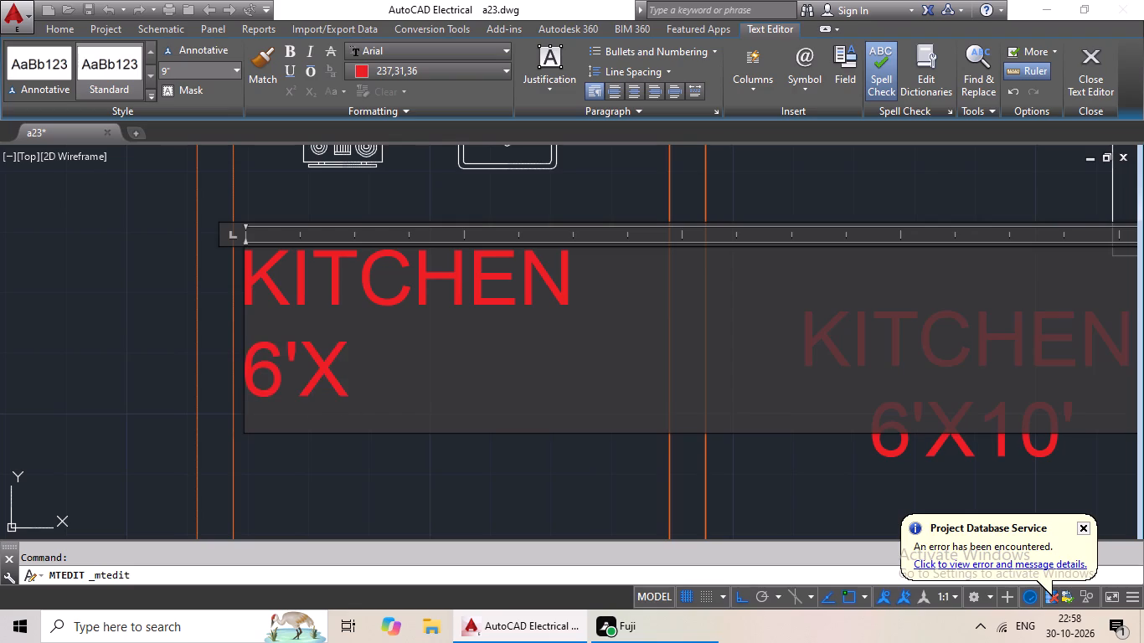
type("10'")
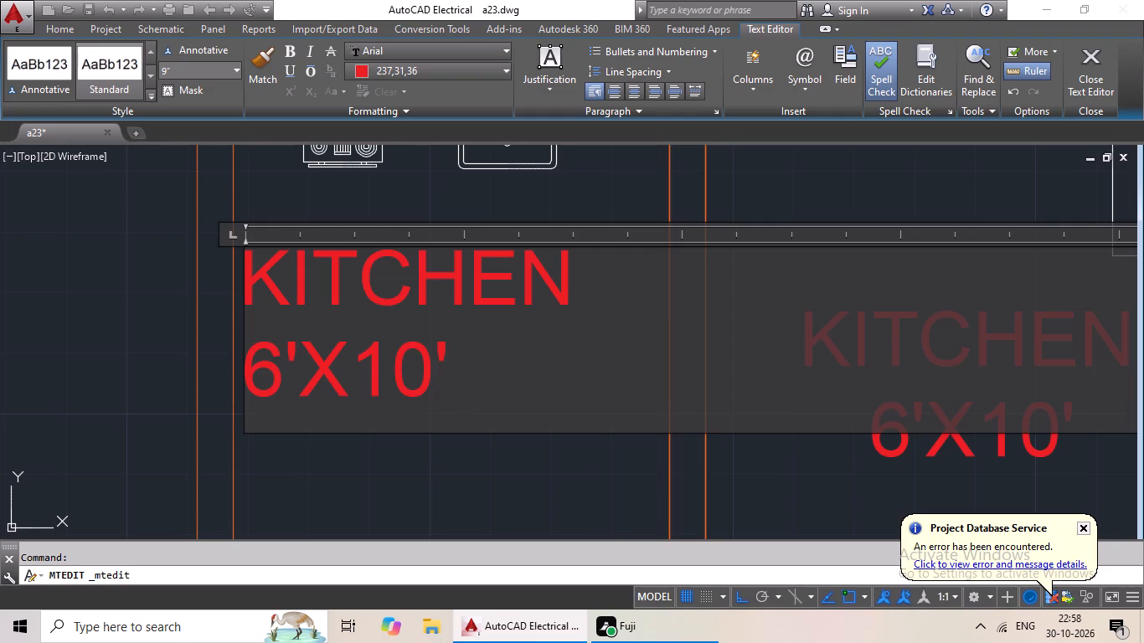
Centre the top-row right unit's kitchen label by indenting KITCHEN two spaces and 6'X10' six spaces, and finish editing.
left_click(250, 289)
key("space")
key("space")
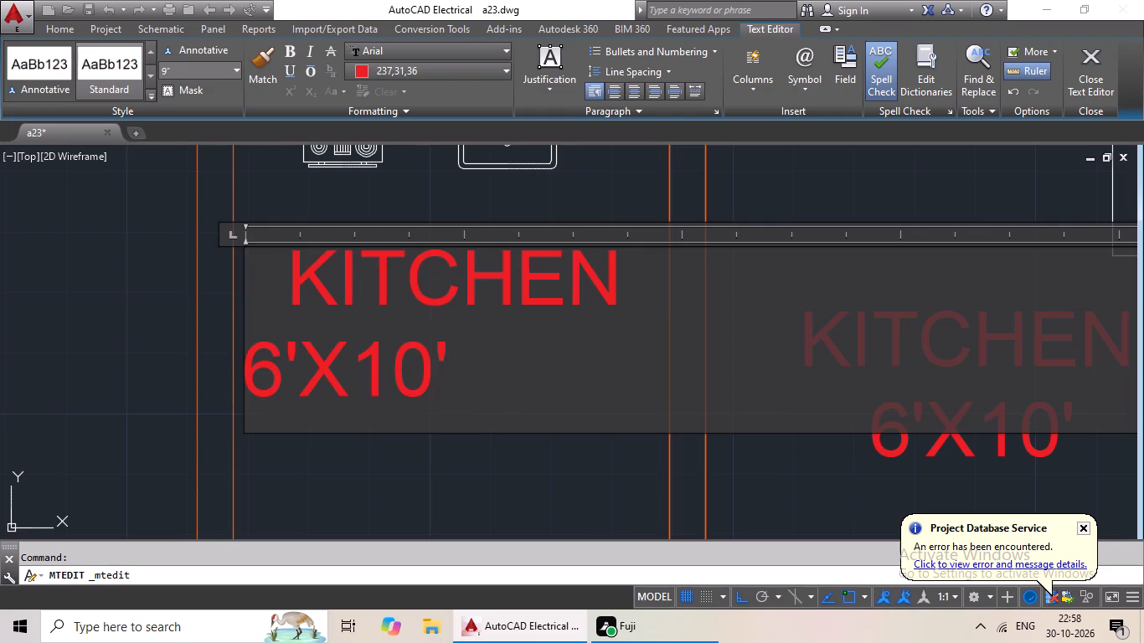
left_click(248, 369)
key("space")
key("space")
key("space")
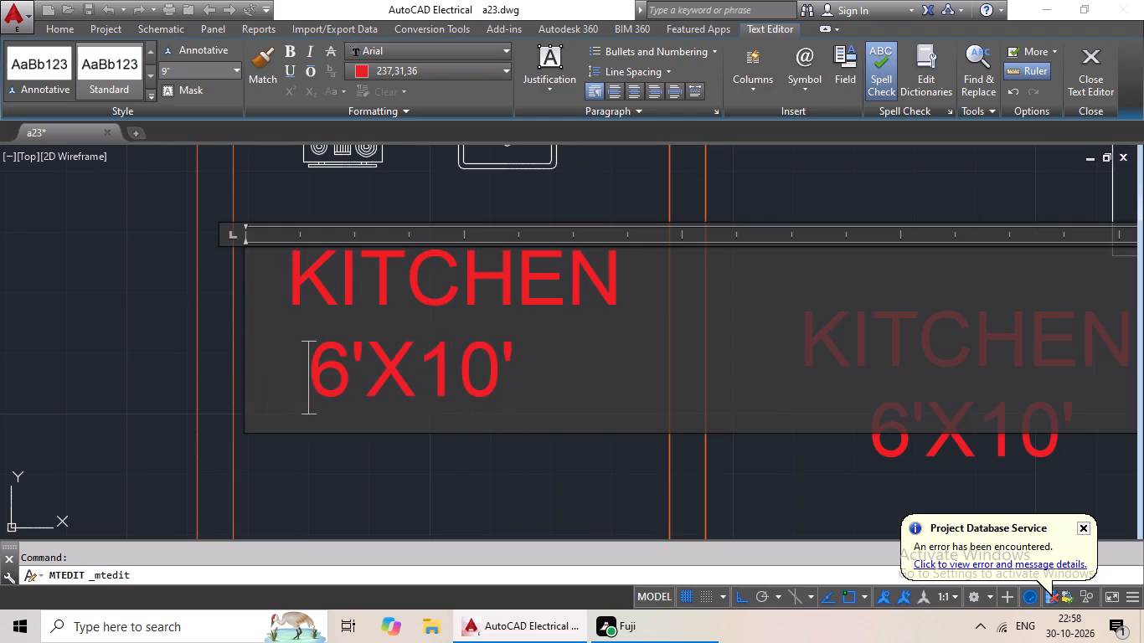
key("space")
key("space")
key("space")
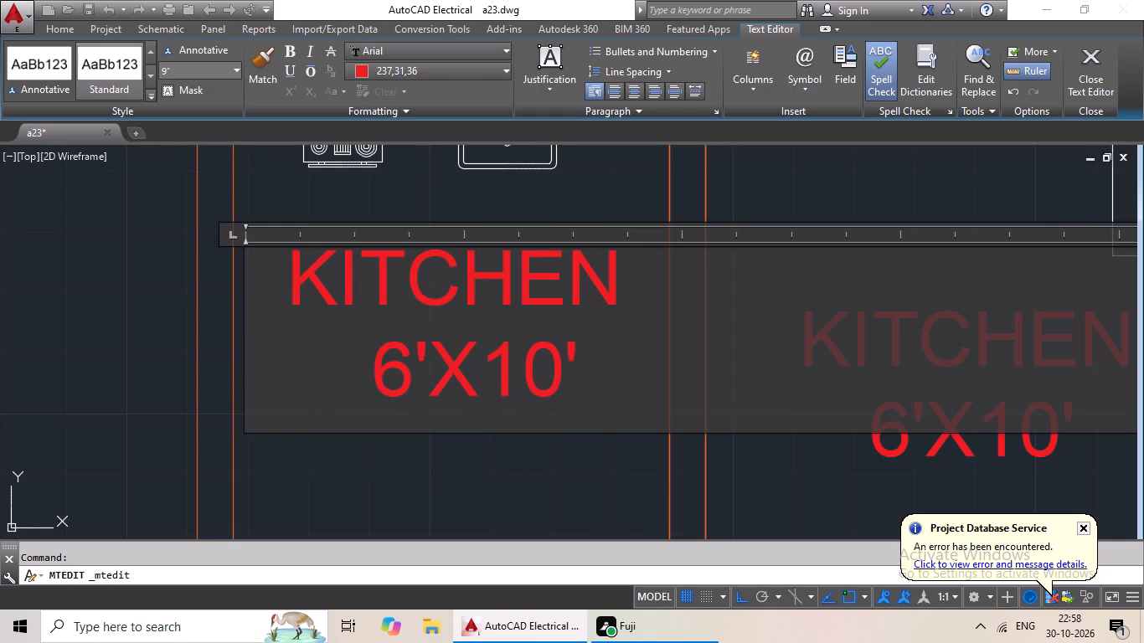
left_click(448, 193)
Replace the text of the top-row right unit's bedroom label with BEDROOM and 9'X10' on a second line.
scroll(505, 274, "down", 3)
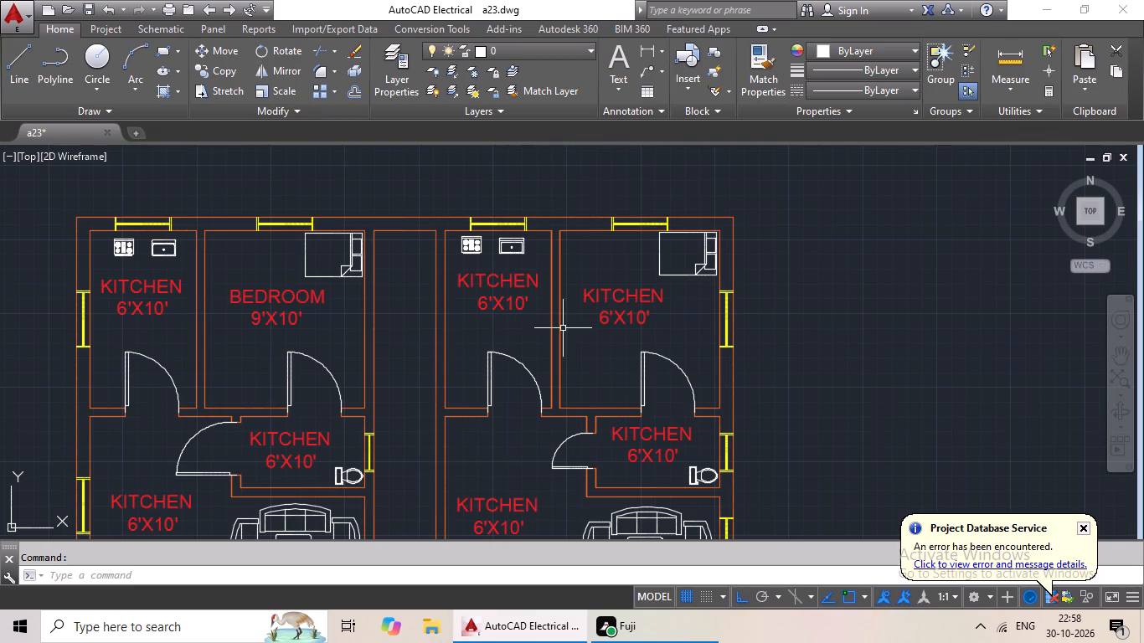
double_click(608, 306)
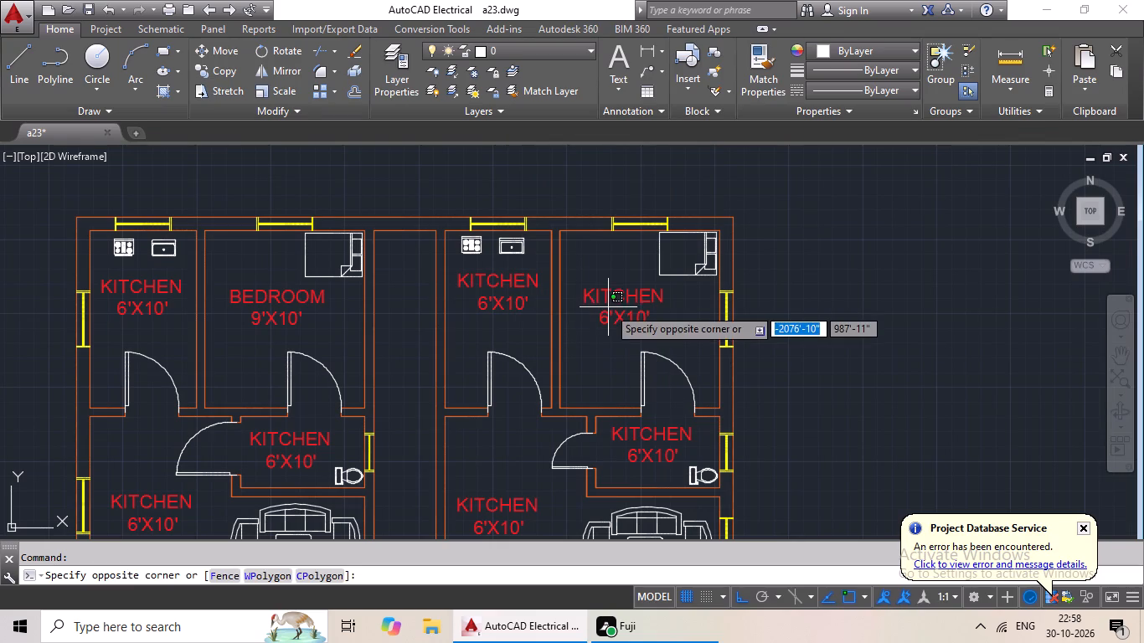
double_click(606, 314)
scroll(606, 319, "up", 2)
left_click(779, 311)
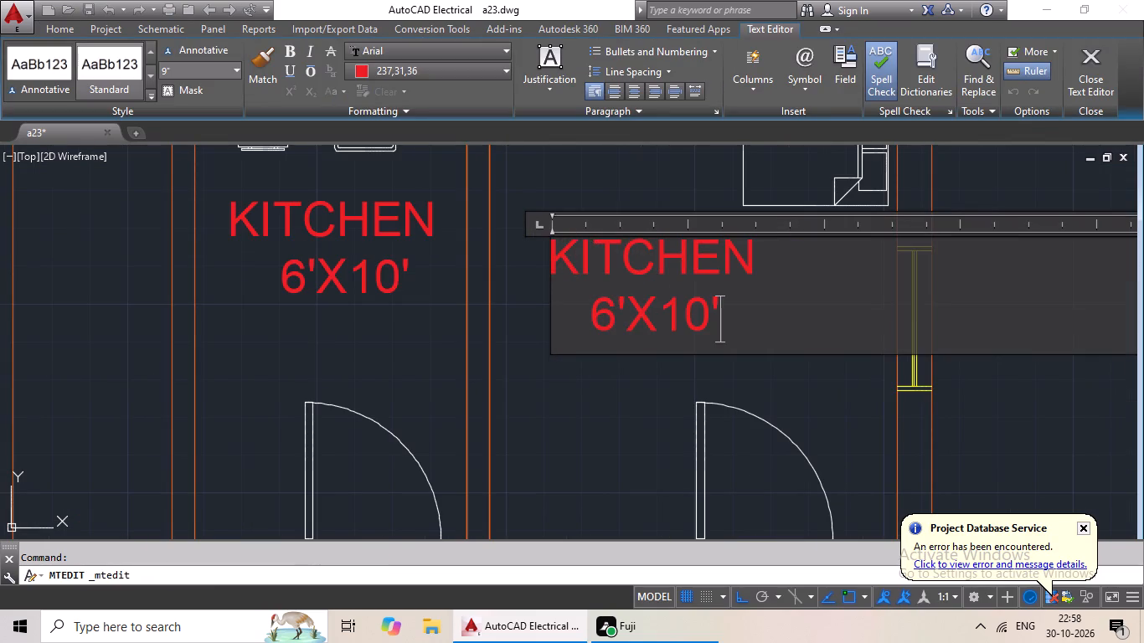
key("BackSpace")
key("BackSpace")
key("BackSpace")
key("BackSpace")
key("BackSpace")
key("BackSpace")
key("BackSpace")
key("BackSpace")
key("BackSpace")
key("BackSpace")
key("BackSpace")
key("BackSpace")
key("BackSpace")
key("BackSpace")
key("BackSpace")
key("BackSpace")
key("BackSpace")
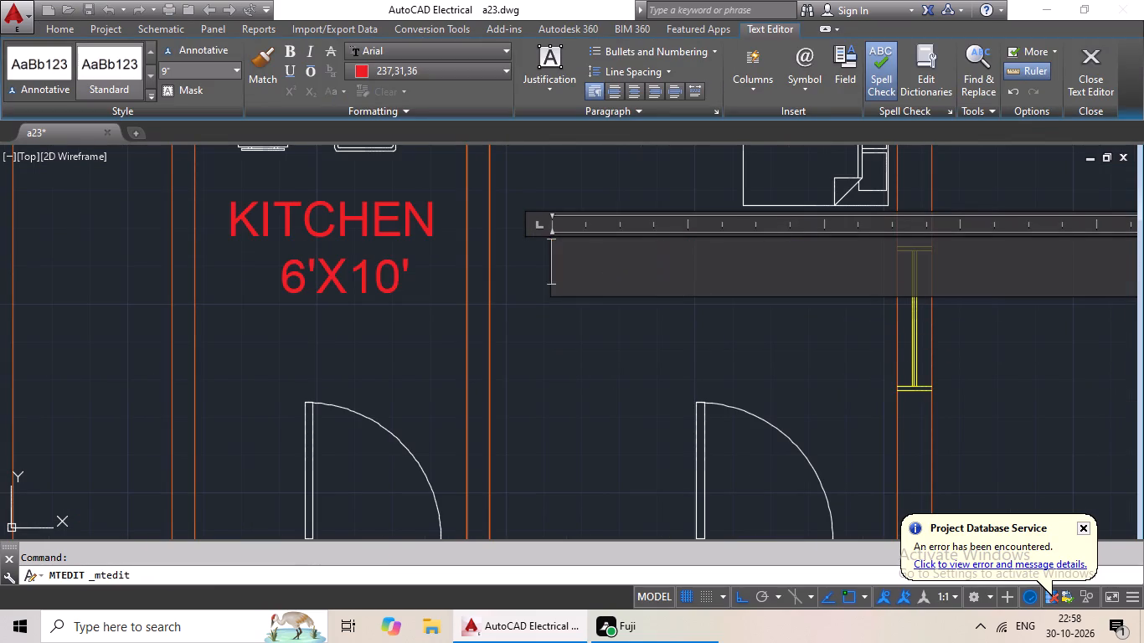
type("BEDROOM")
key("Return")
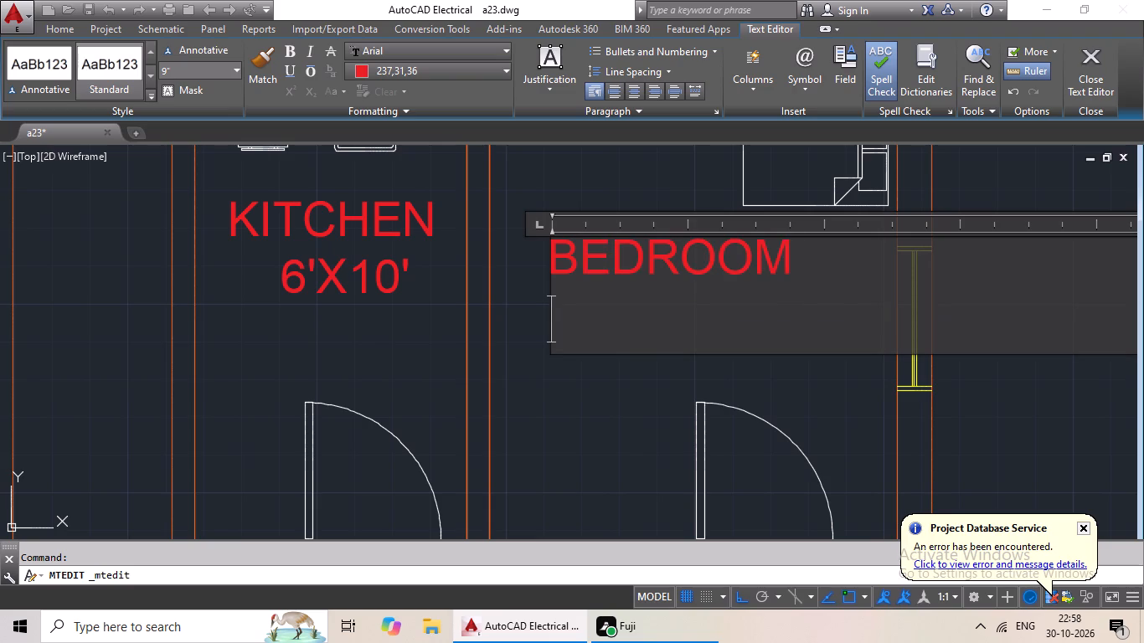
type("9'X")
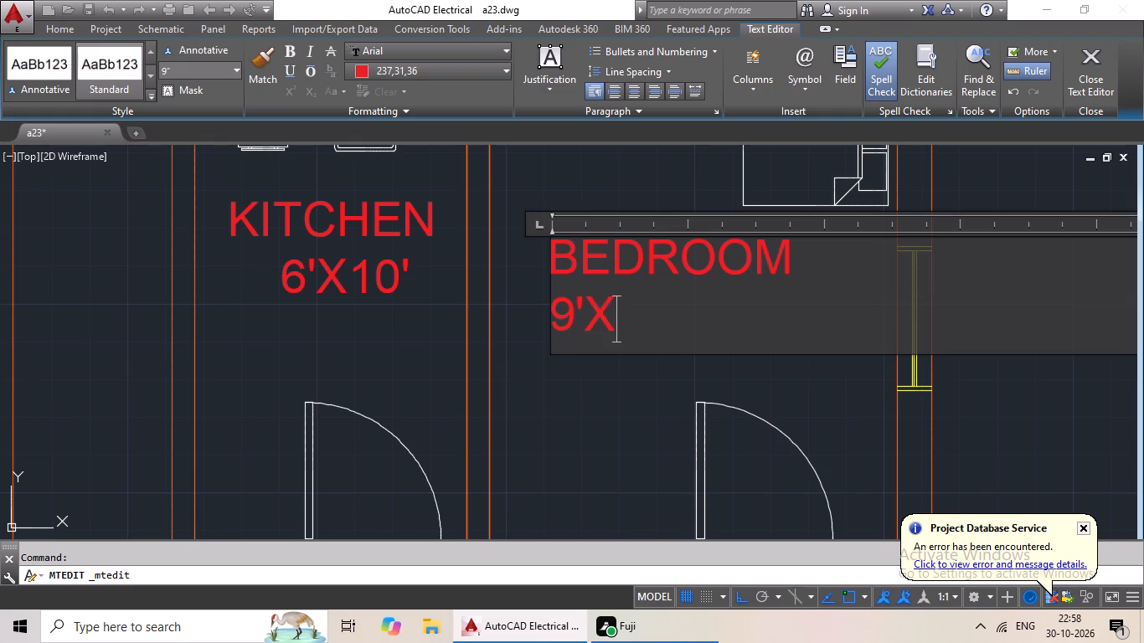
type("10'")
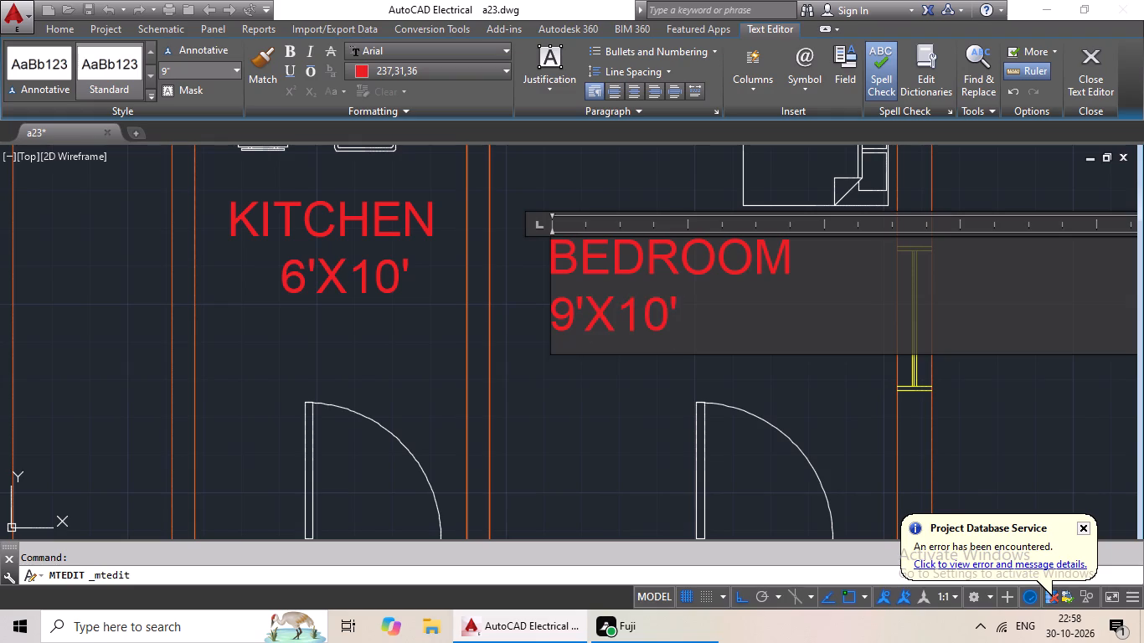
Indent the 9'X10' line by five spaces to centre it under BEDROOM, and finish editing the label.
left_click(561, 305)
key("space")
key("space")
key("space")
key("space")
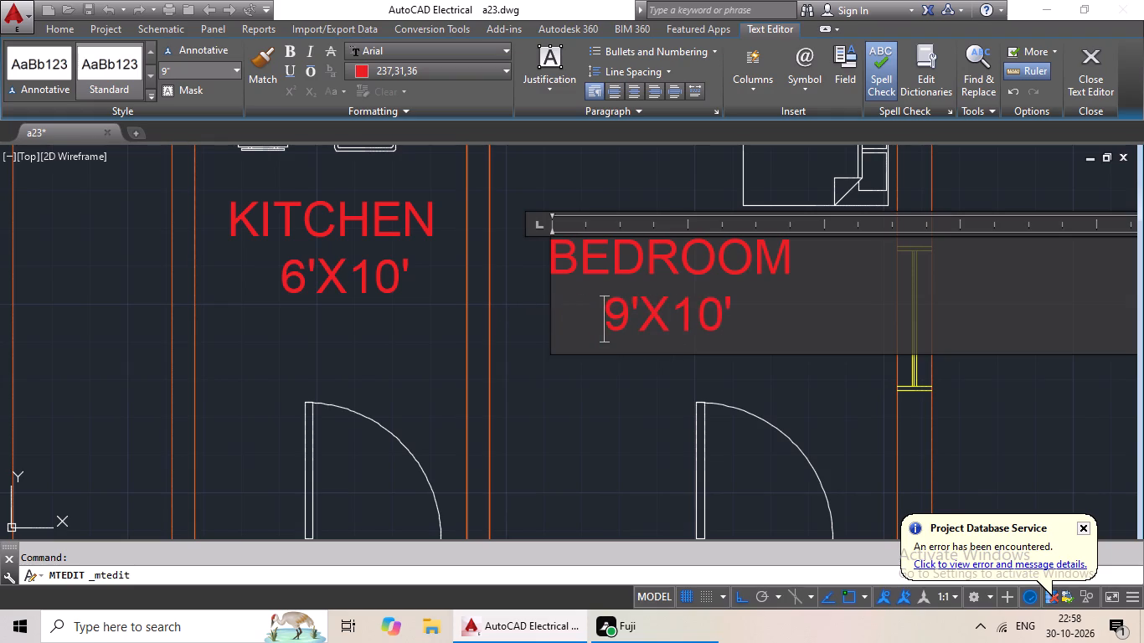
key("space")
left_click(668, 179)
Replace the text of the top-row left unit's bathroom label with TOILET and 7'X4' on a second line.
scroll(671, 193, "down", 3)
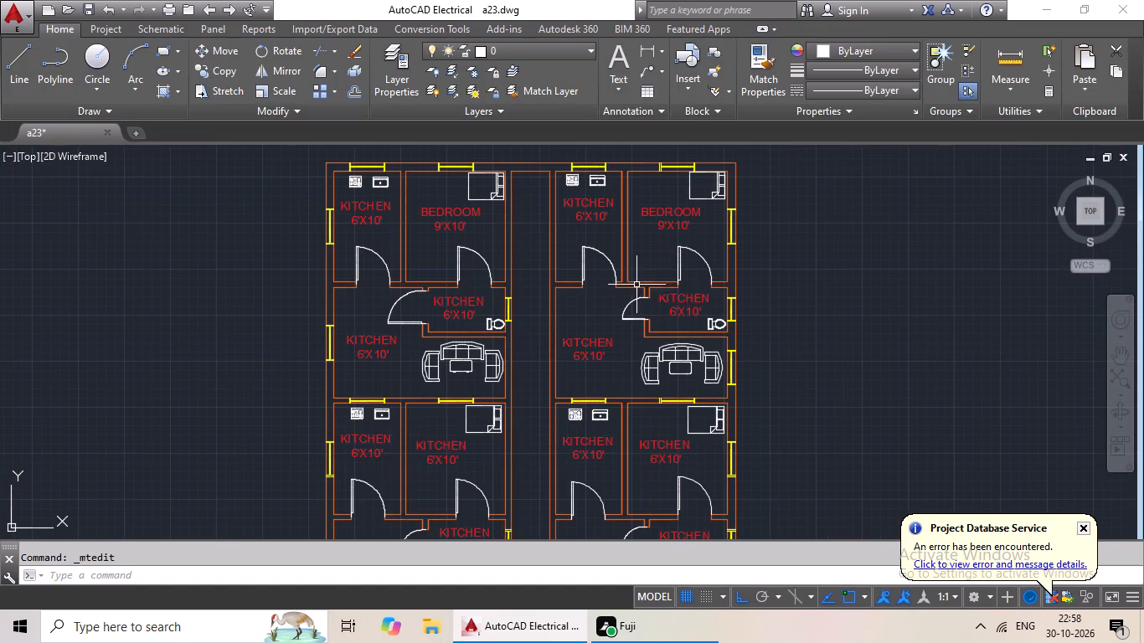
middle_click_drag(705, 268, 755, 234)
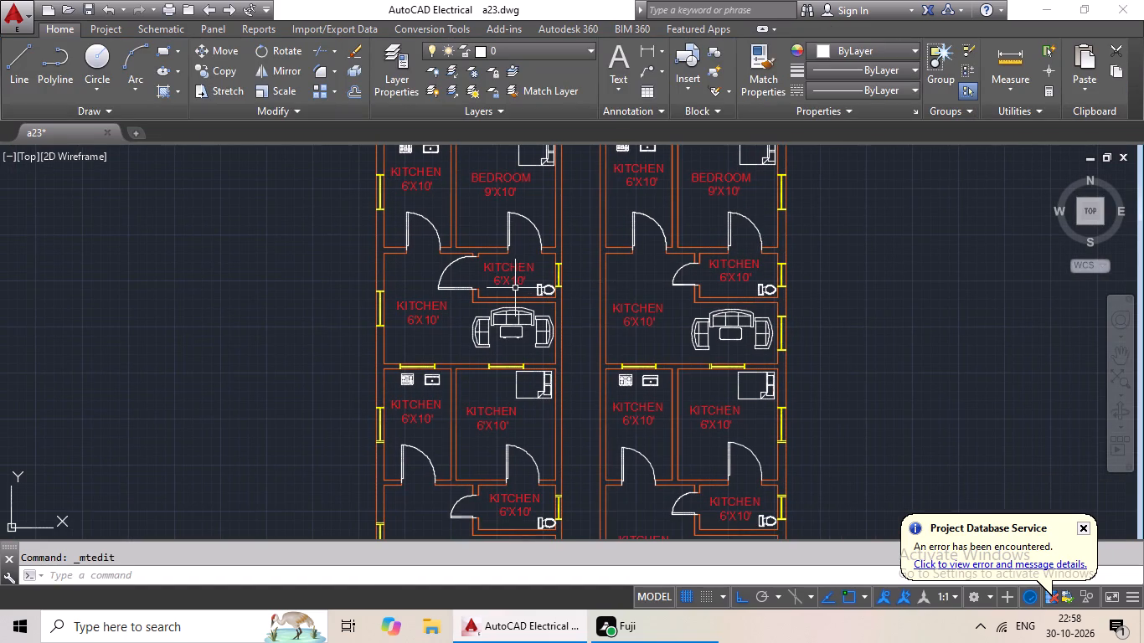
double_click(515, 280)
scroll(515, 280, "up", 2)
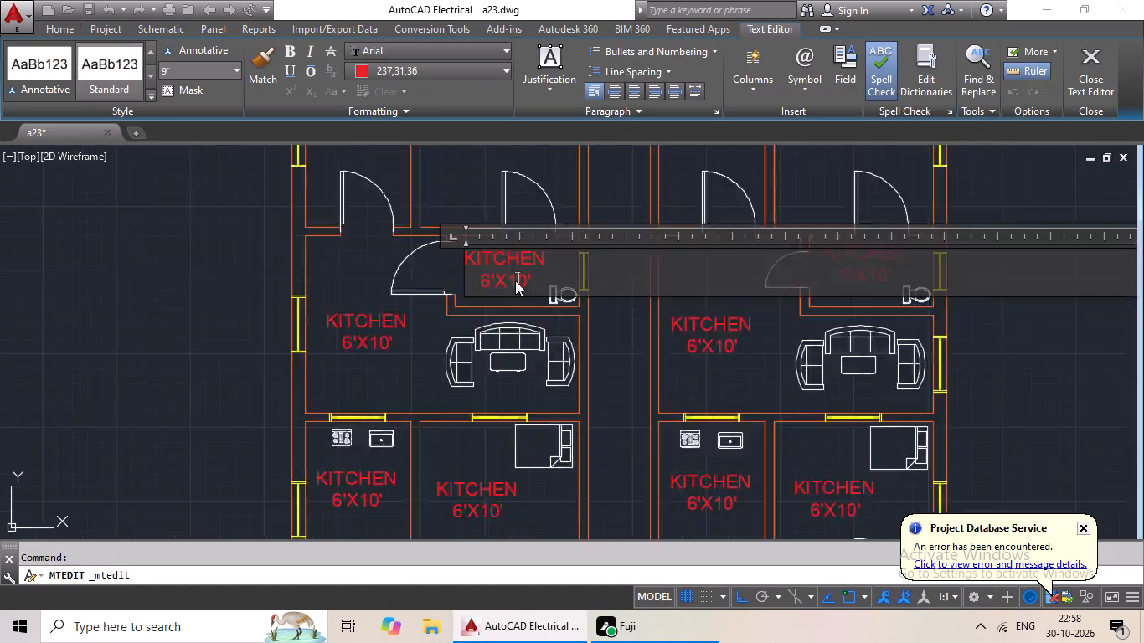
scroll(515, 281, "up", 3)
scroll(553, 281, "down", 2)
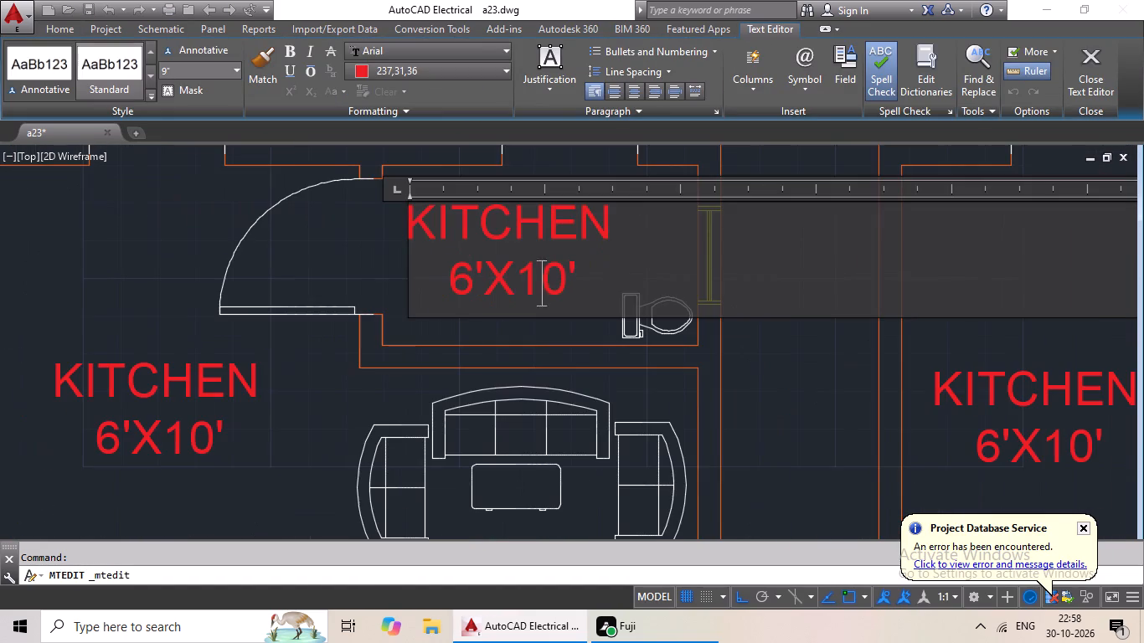
left_click(577, 280)
key("BackSpace")
key("BackSpace")
key("BackSpace")
key("BackSpace")
key("BackSpace")
key("BackSpace")
key("BackSpace")
key("BackSpace")
key("BackSpace")
key("BackSpace")
key("BackSpace")
key("BackSpace")
key("BackSpace")
key("BackSpace")
key("BackSpace")
key("BackSpace")
key("BackSpace")
key("BackSpace")
key("BackSpace")
key("BackSpace")
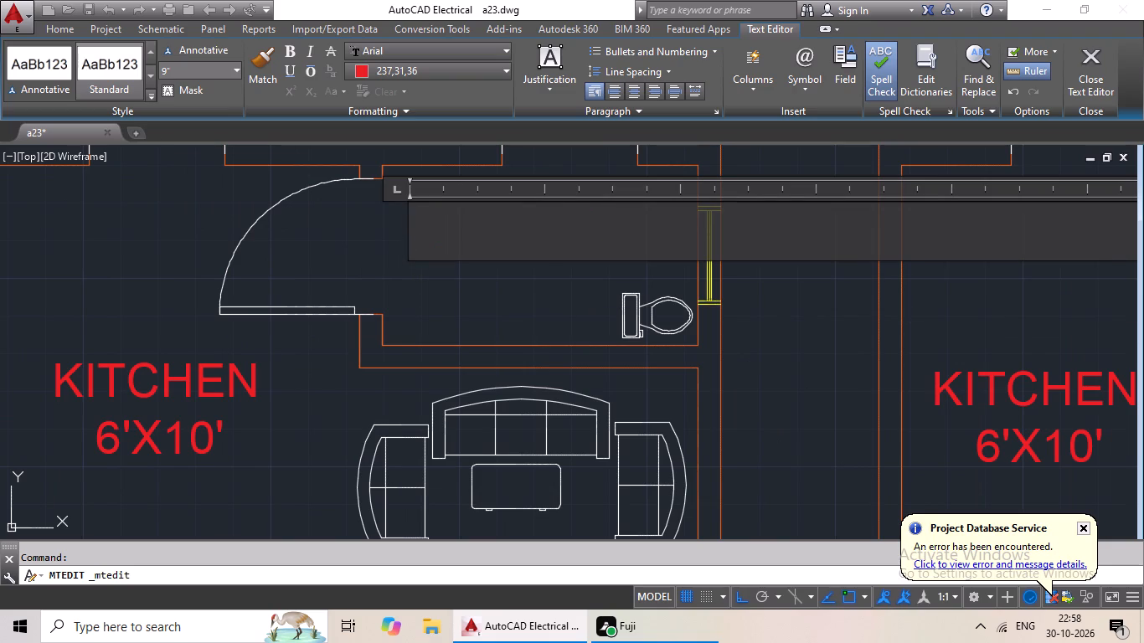
type("TOILET")
key("Return")
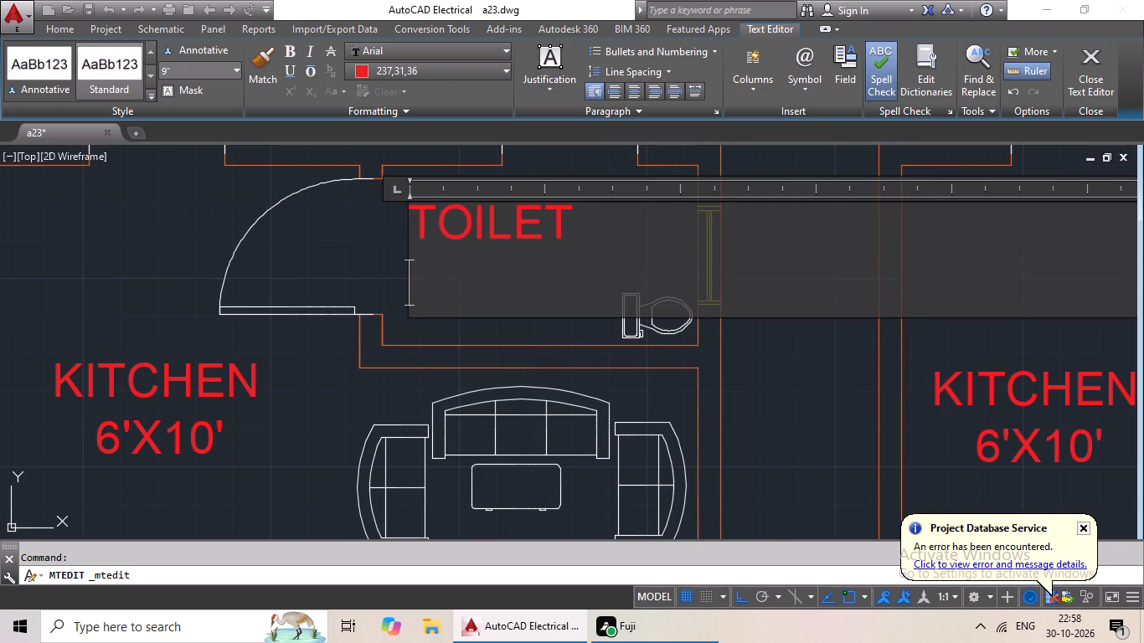
type("7'")
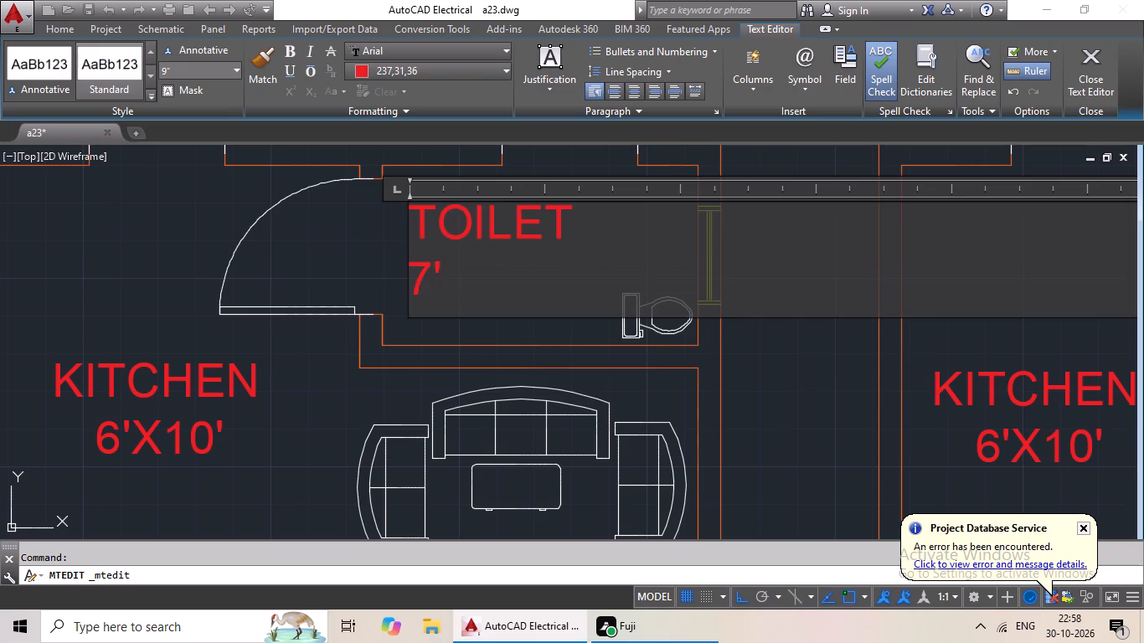
key("shift+x")
type("4'")
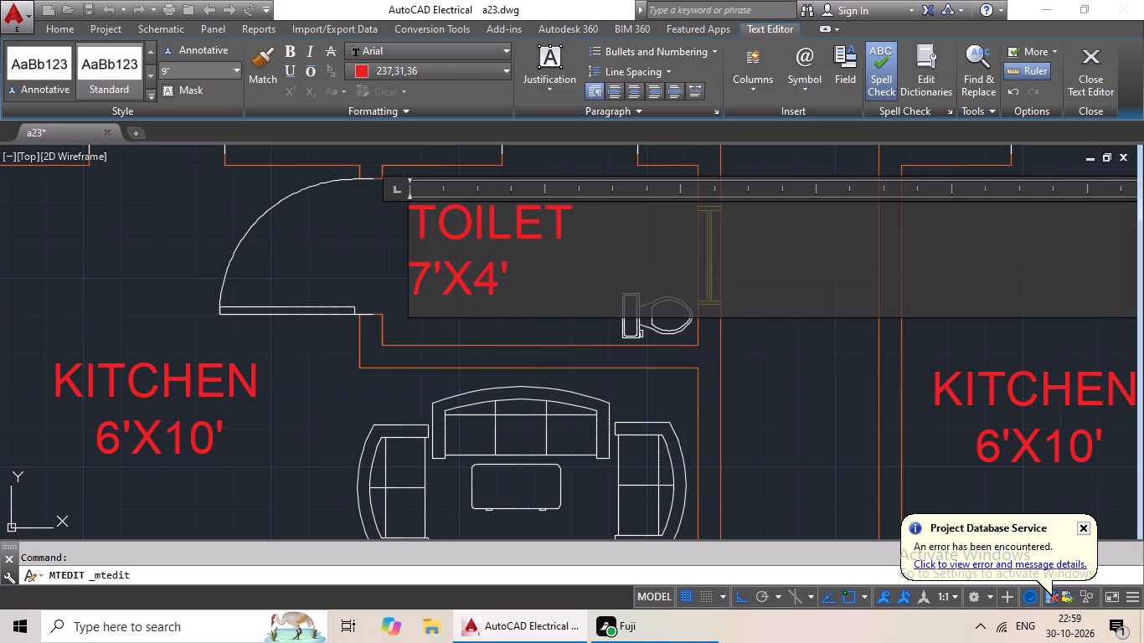
Indent the 7'X4' line by three spaces to centre it under TOILET, and finish editing the label.
left_click(414, 276)
key("space")
key("space")
key("space")
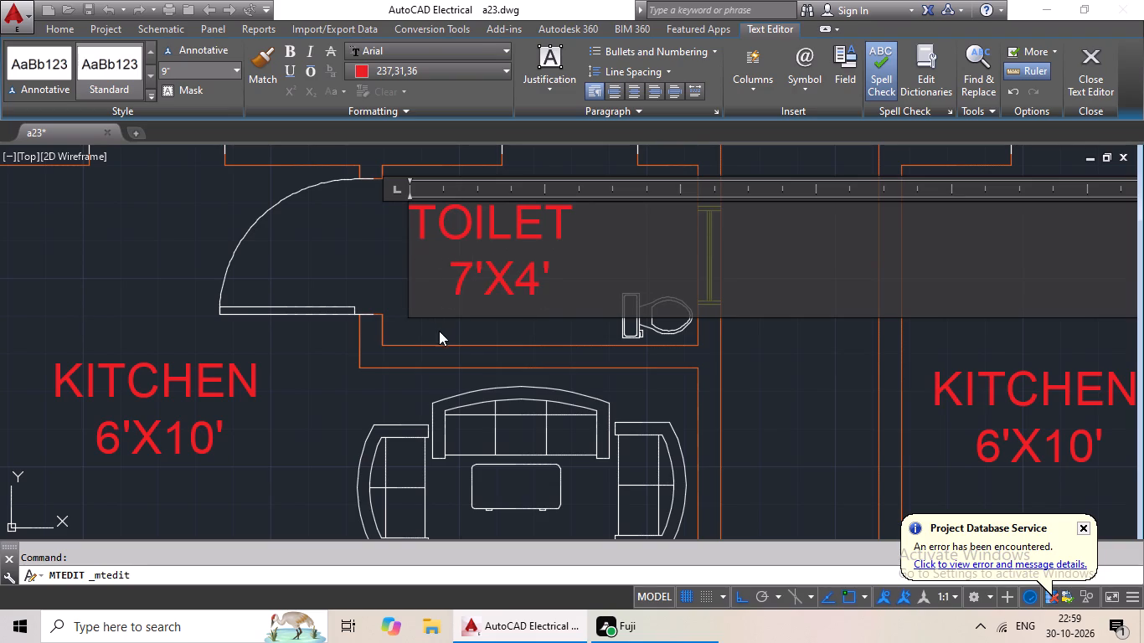
left_click(439, 331)
Replace the label beside the sofa set in the top-row left unit with HALL and 16'X10' on a second line.
scroll(532, 309, "down", 3)
middle_click_drag(568, 301, 453, 320)
middle_click_drag(423, 372, 502, 318)
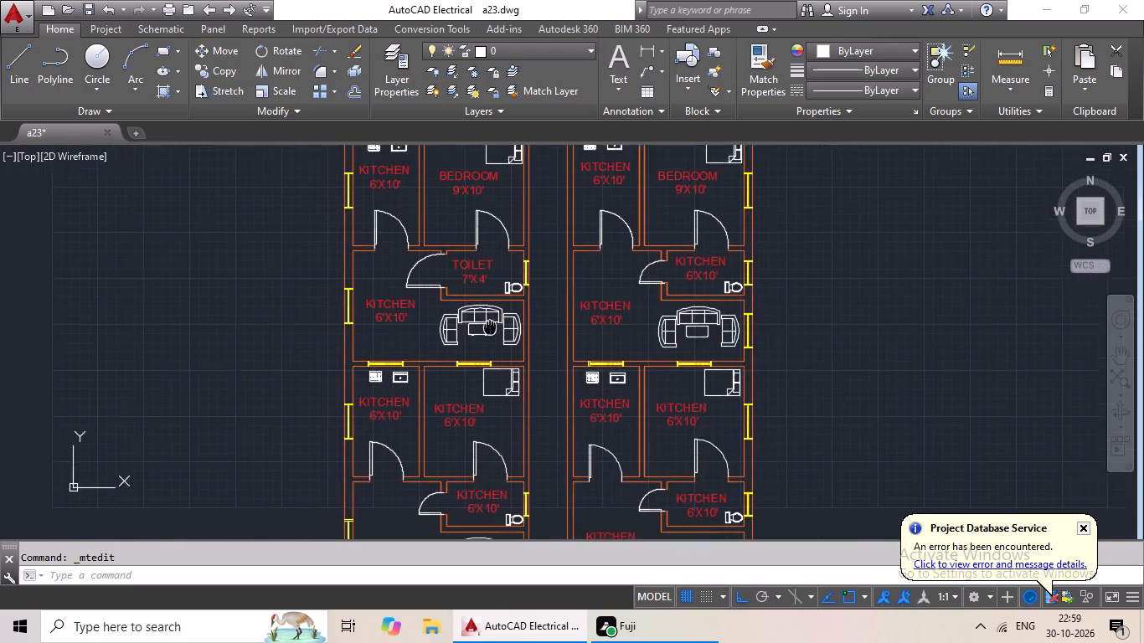
double_click(411, 294)
scroll(411, 294, "up", 3)
left_click(486, 332)
key("BackSpace")
key("BackSpace")
key("BackSpace")
key("BackSpace")
key("BackSpace")
key("BackSpace")
key("BackSpace")
key("BackSpace")
key("BackSpace")
key("BackSpace")
key("BackSpace")
key("BackSpace")
key("BackSpace")
key("BackSpace")
key("BackSpace")
key("BackSpace")
key("BackSpace")
key("BackSpace")
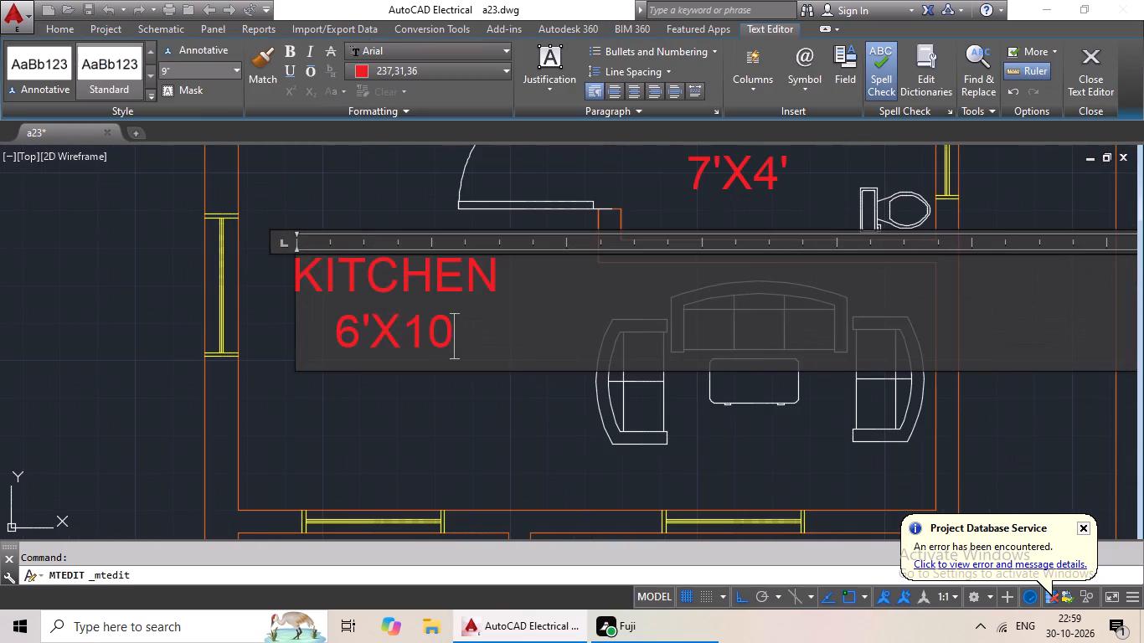
type("HALL")
key("shift+Return")
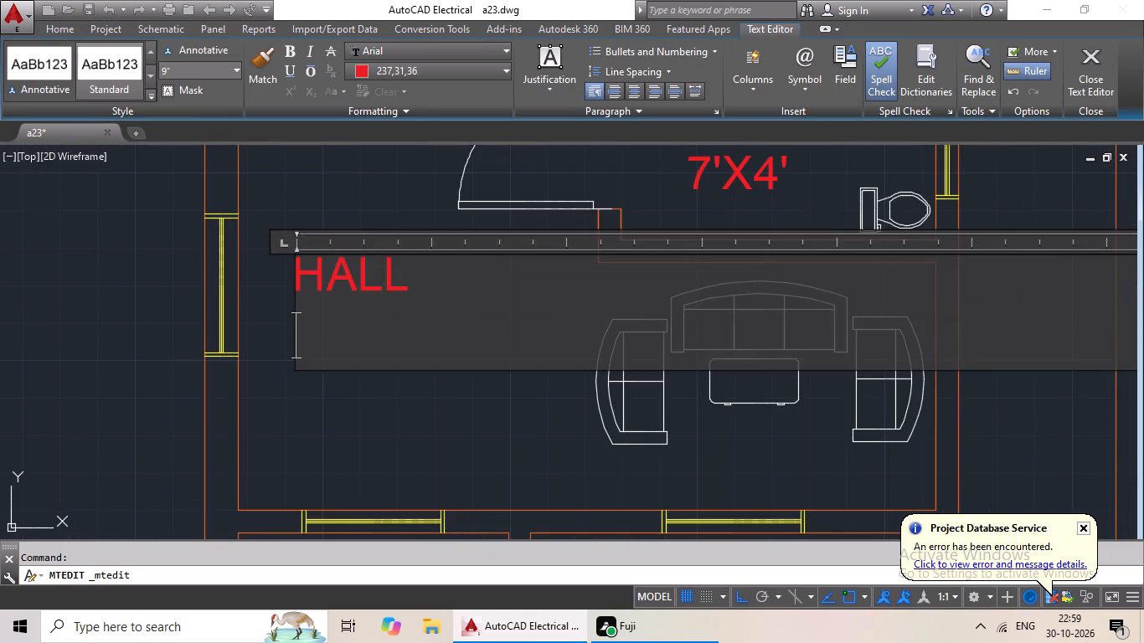
type("16'X")
type("120")
key("BackSpace")
key("BackSpace")
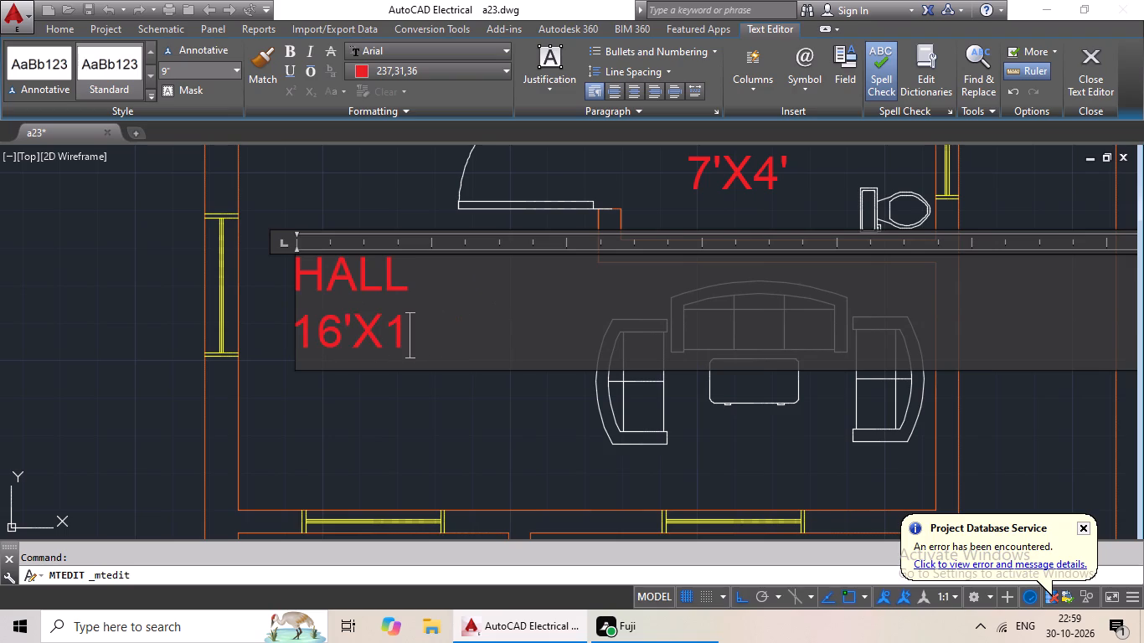
type("0'")
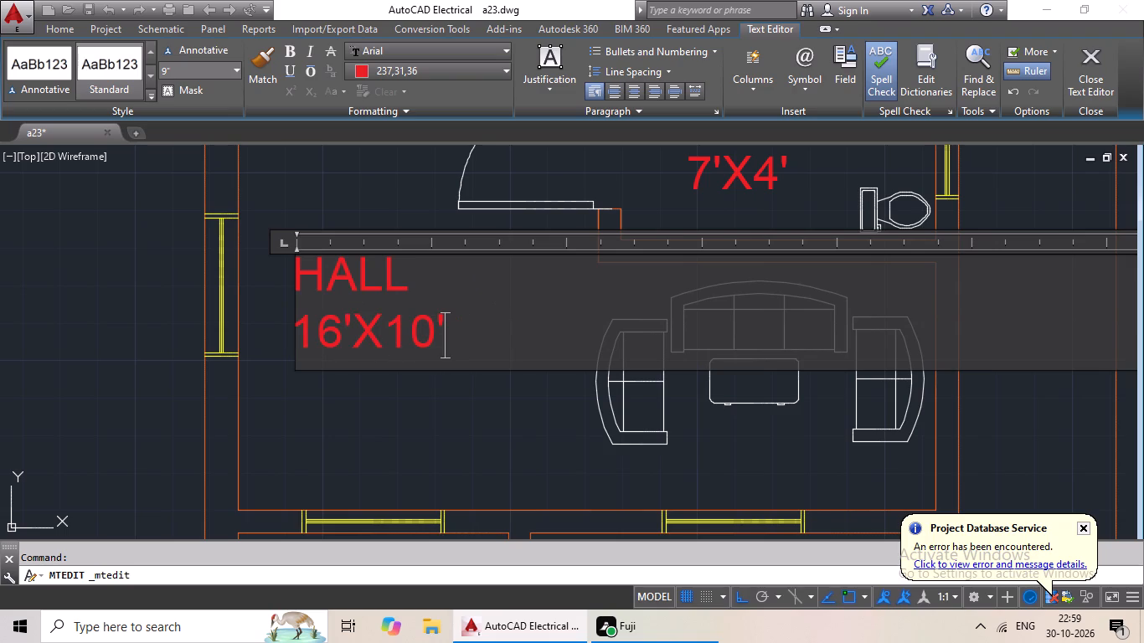
Indent the HALL line by one space to centre it over 16'X10', and finish editing the label.
left_click(306, 281)
key("space")
left_click(358, 368)
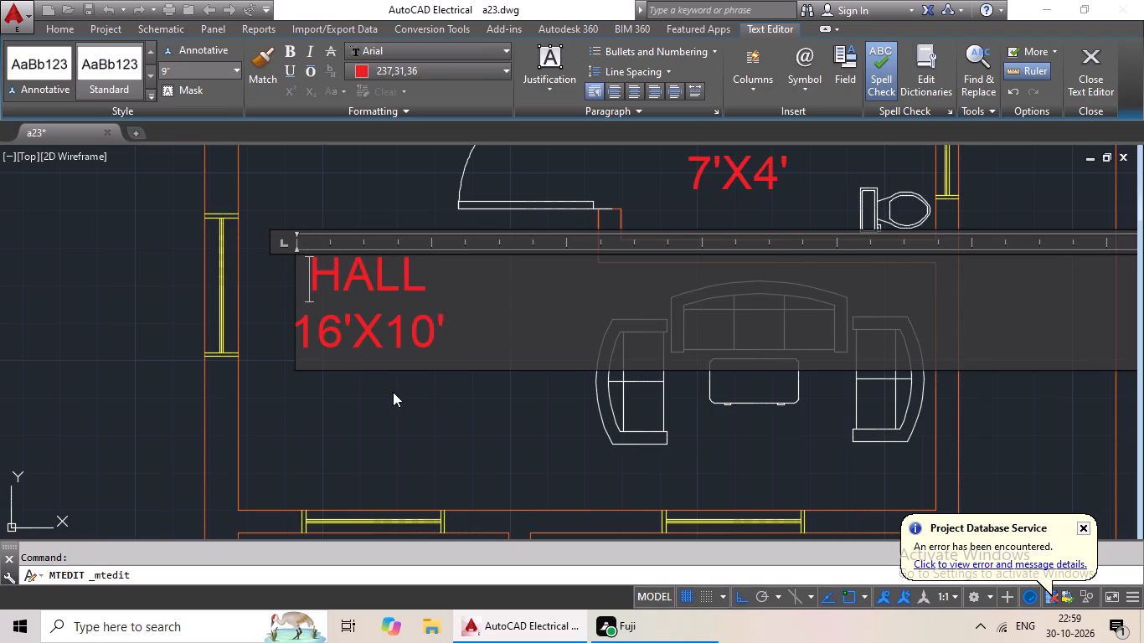
left_click(393, 392)
Replace the text of the top-row right unit's bathroom label with TOILET and 7'X4' on a second line.
scroll(425, 378, "down", 2)
middle_click_drag(437, 374, 342, 380)
middle_click_drag(502, 361, 387, 361)
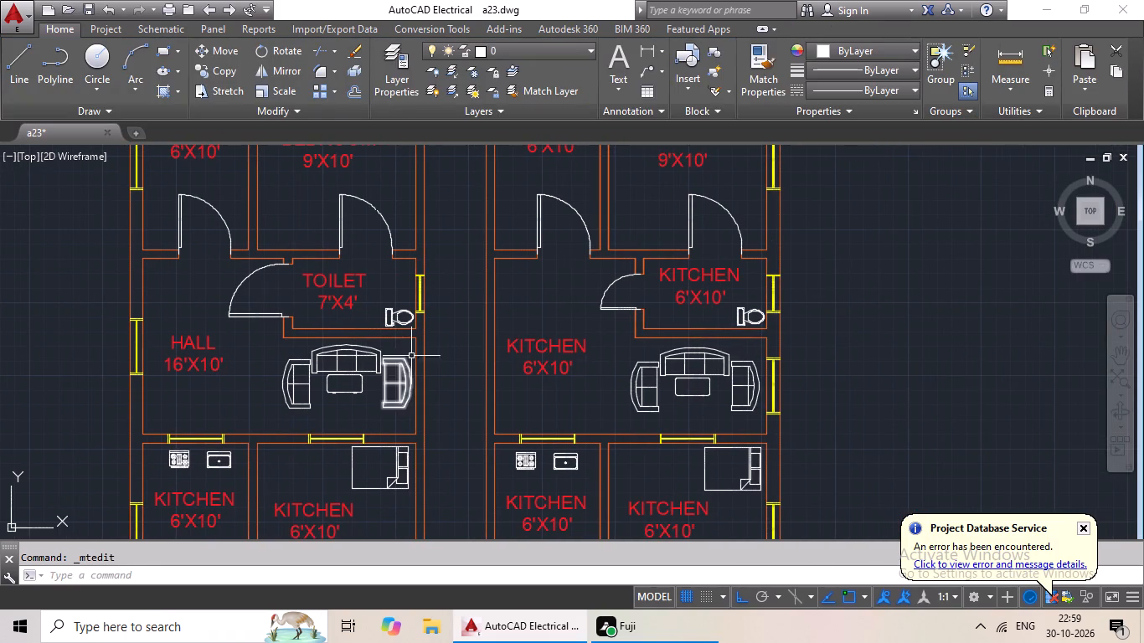
double_click(680, 292)
scroll(680, 292, "up", 2)
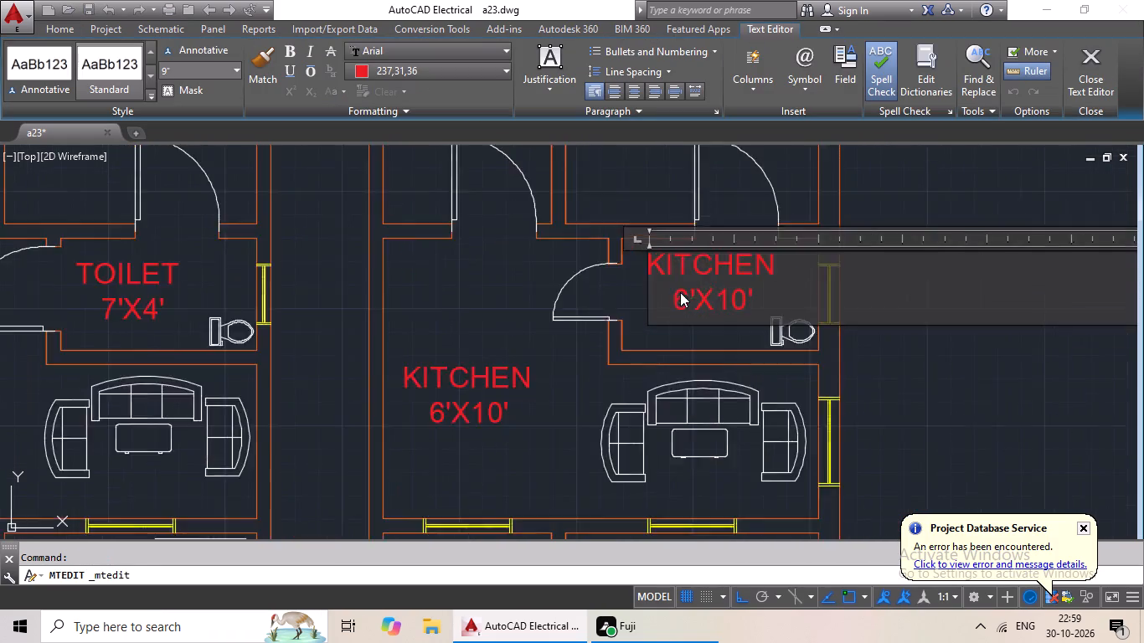
left_click(854, 296)
key("BackSpace")
key("BackSpace")
key("BackSpace")
key("BackSpace")
key("BackSpace")
key("BackSpace")
key("BackSpace")
key("BackSpace")
key("BackSpace")
key("BackSpace")
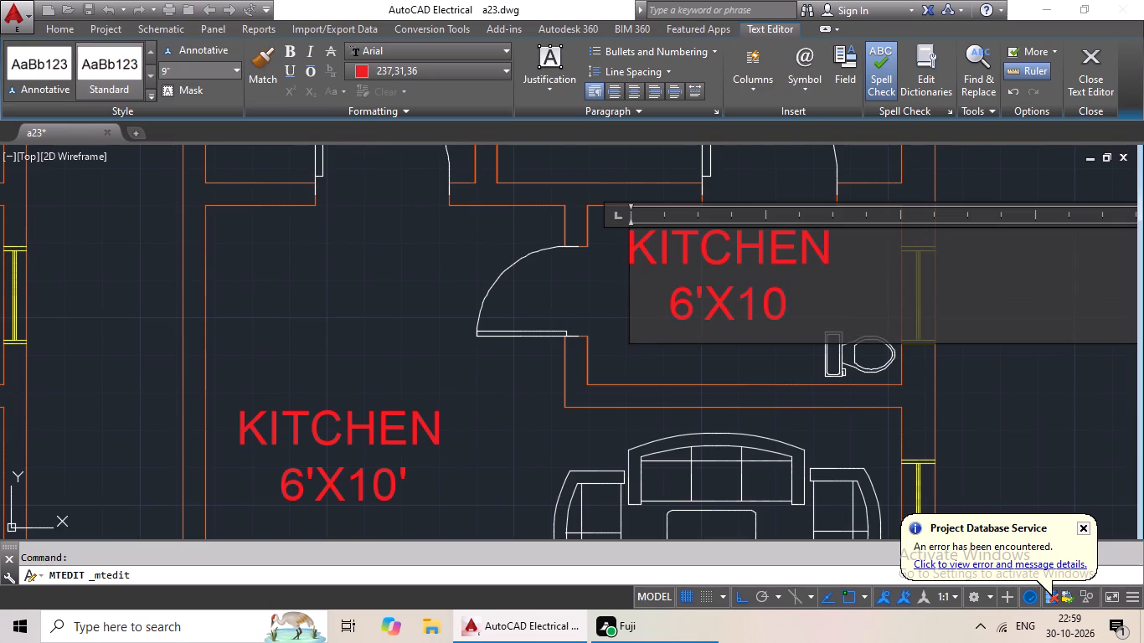
key("BackSpace")
key("BackSpace")
key("BackSpace")
key("BackSpace")
key("BackSpace")
key("BackSpace")
key("BackSpace")
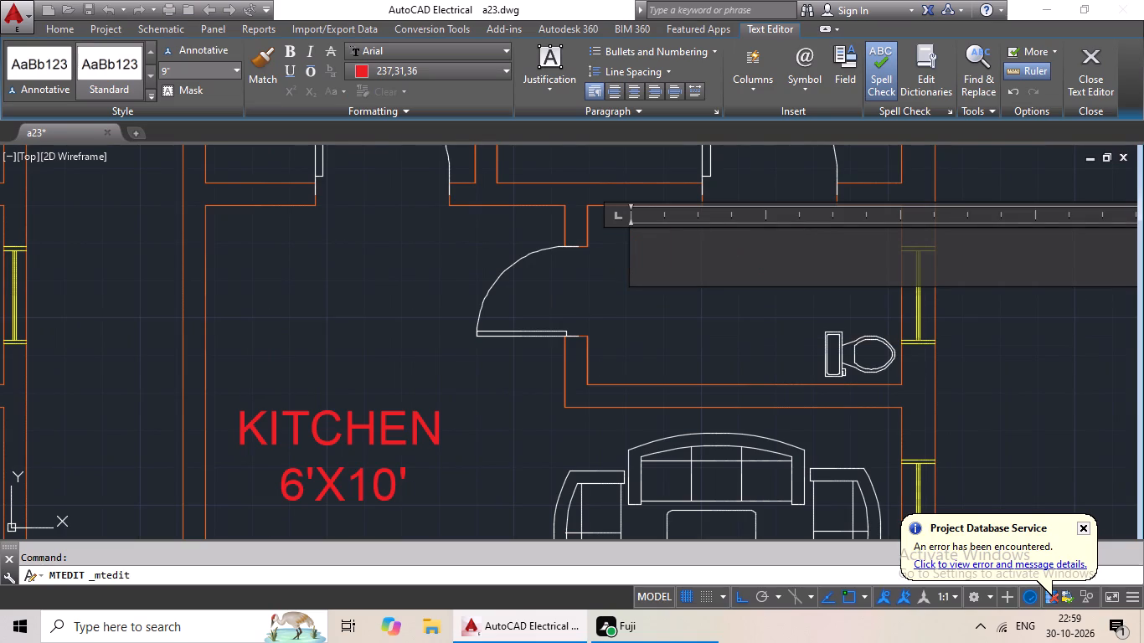
type("TOILET")
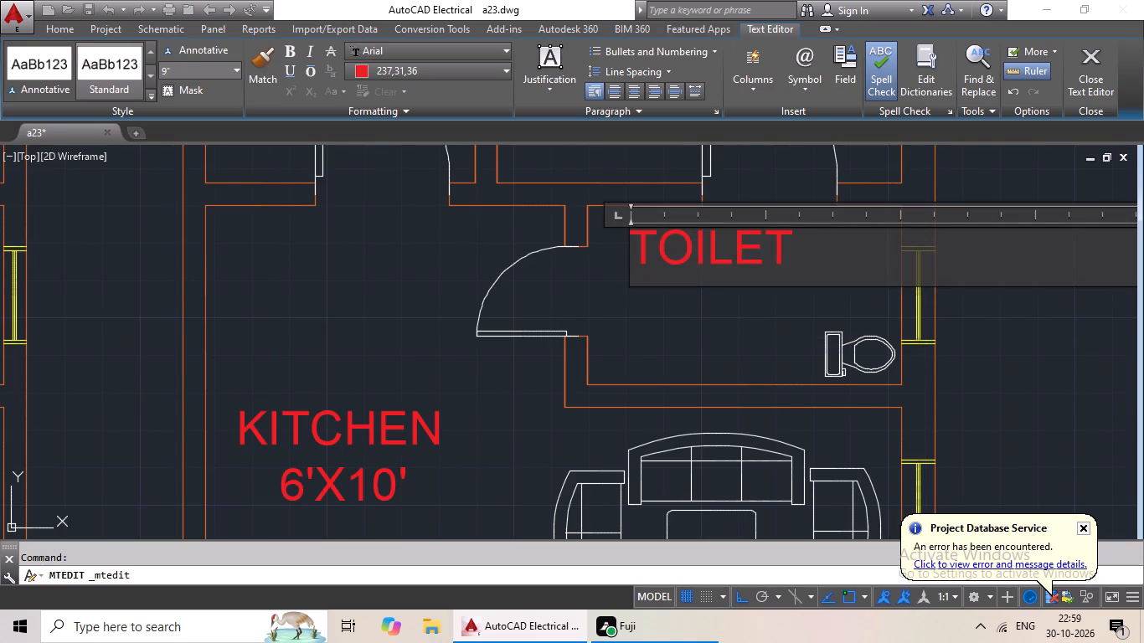
key("Return")
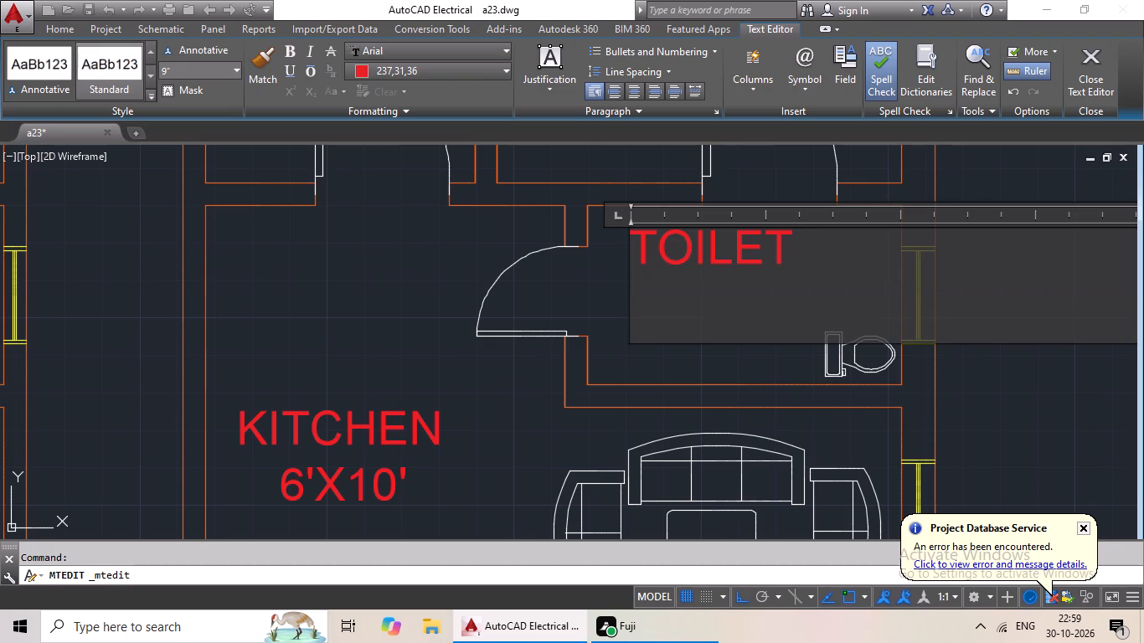
type("7'X")
type("4'")
Indent the 7'X4' line by three spaces to centre it under TOILET, and finish editing the label.
left_click(639, 287)
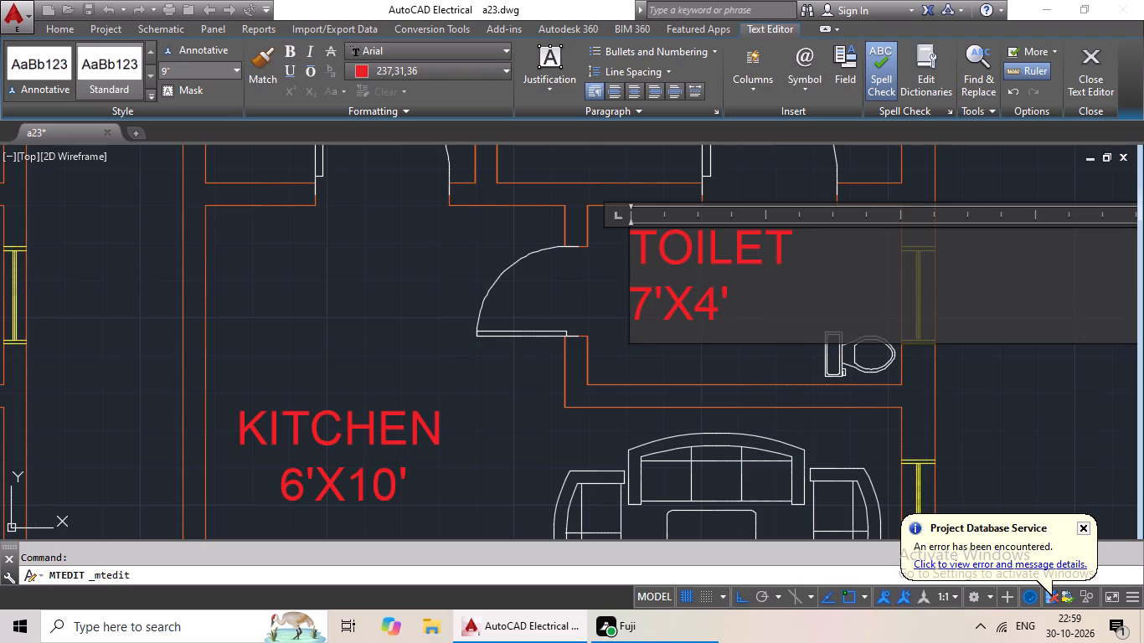
key("space")
key("space")
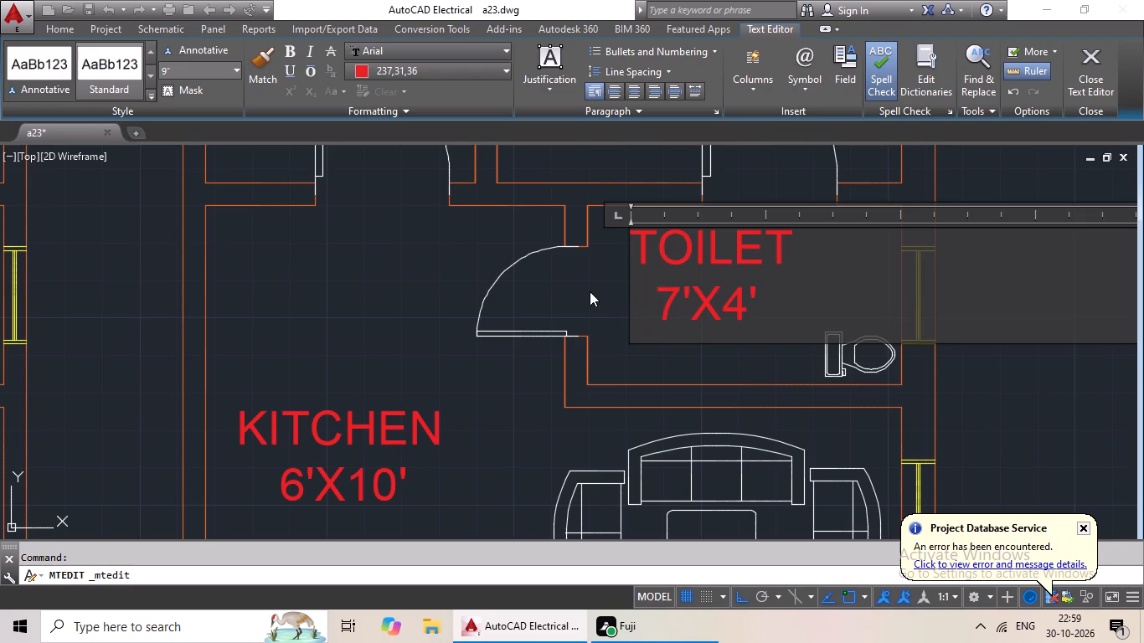
key("space")
left_click(594, 291)
Replace the label beside the sofa set in the top-row right unit with HALL and 16'X10' on a second line.
scroll(623, 291, "down", 2)
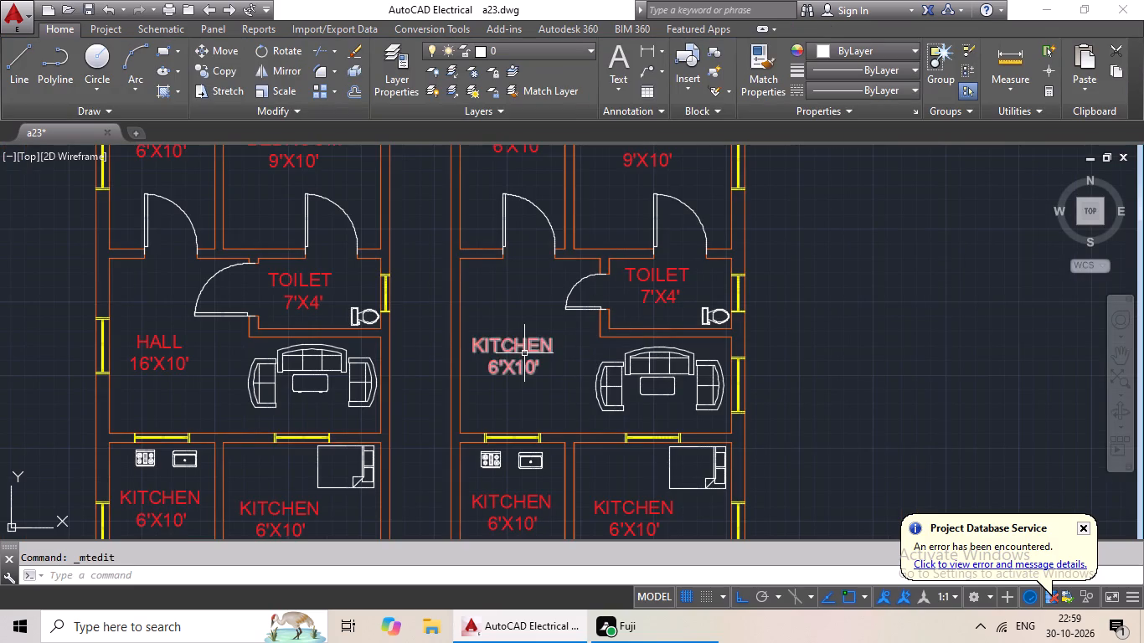
double_click(524, 353)
scroll(526, 354, "up", 1)
left_click(568, 385)
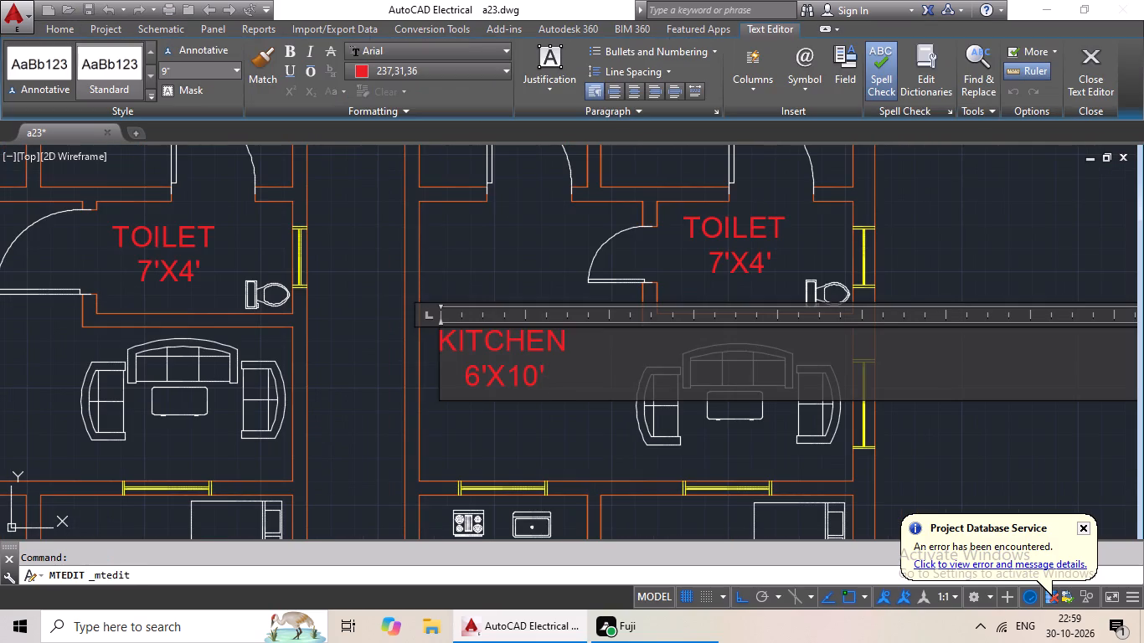
key("BackSpace")
key("BackSpace")
key("BackSpace")
key("BackSpace")
key("BackSpace")
key("BackSpace")
key("BackSpace")
key("BackSpace")
key("BackSpace")
key("BackSpace")
key("BackSpace")
key("BackSpace")
key("BackSpace")
key("BackSpace")
key("BackSpace")
key("BackSpace")
key("BackSpace")
key("BackSpace")
key("BackSpace")
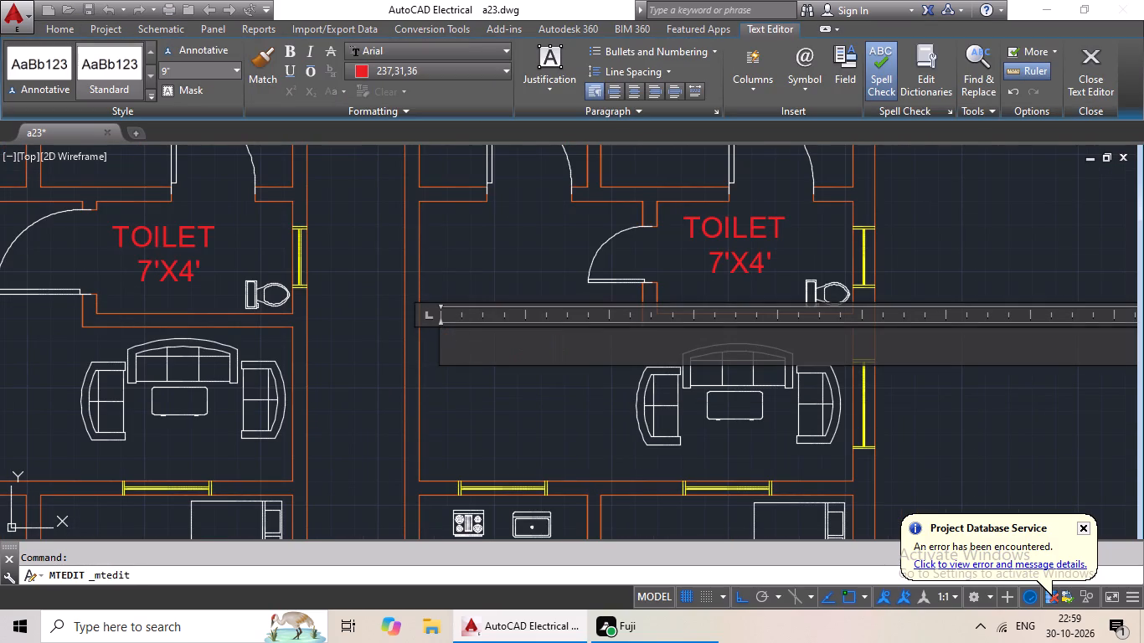
type("HALL")
key("Return")
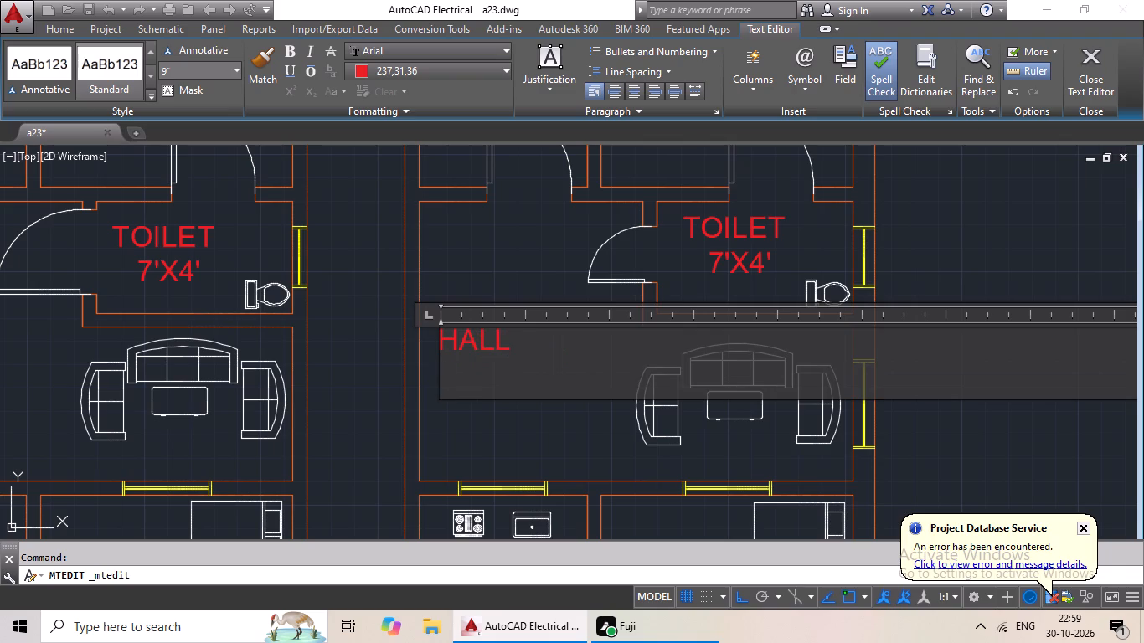
type("16'")
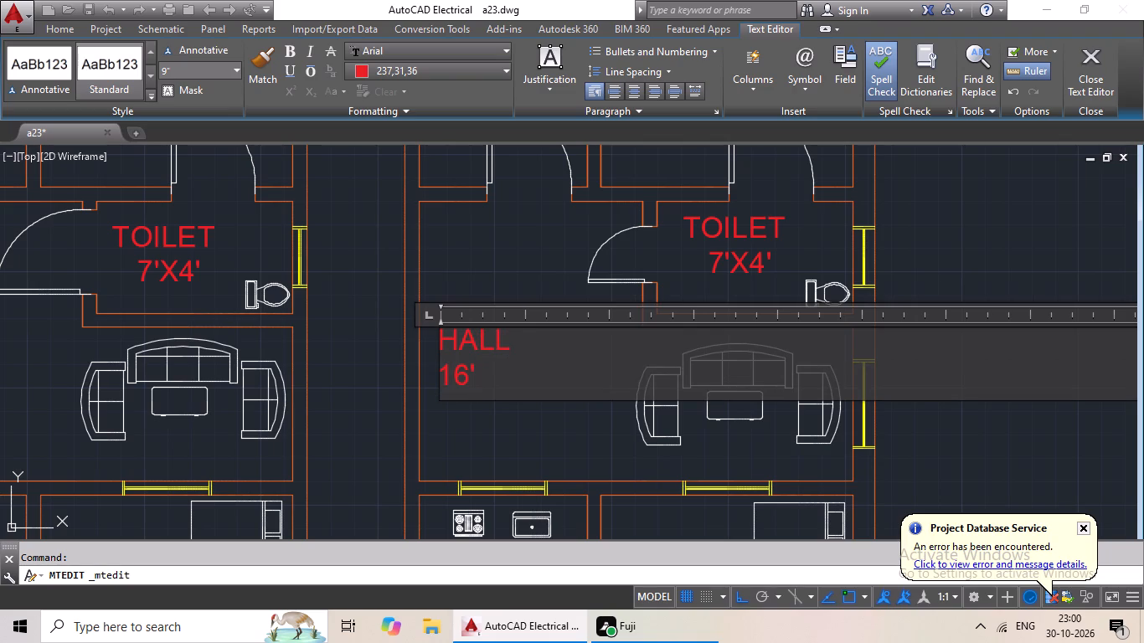
key("1")
key("BackSpace")
type("X10'")
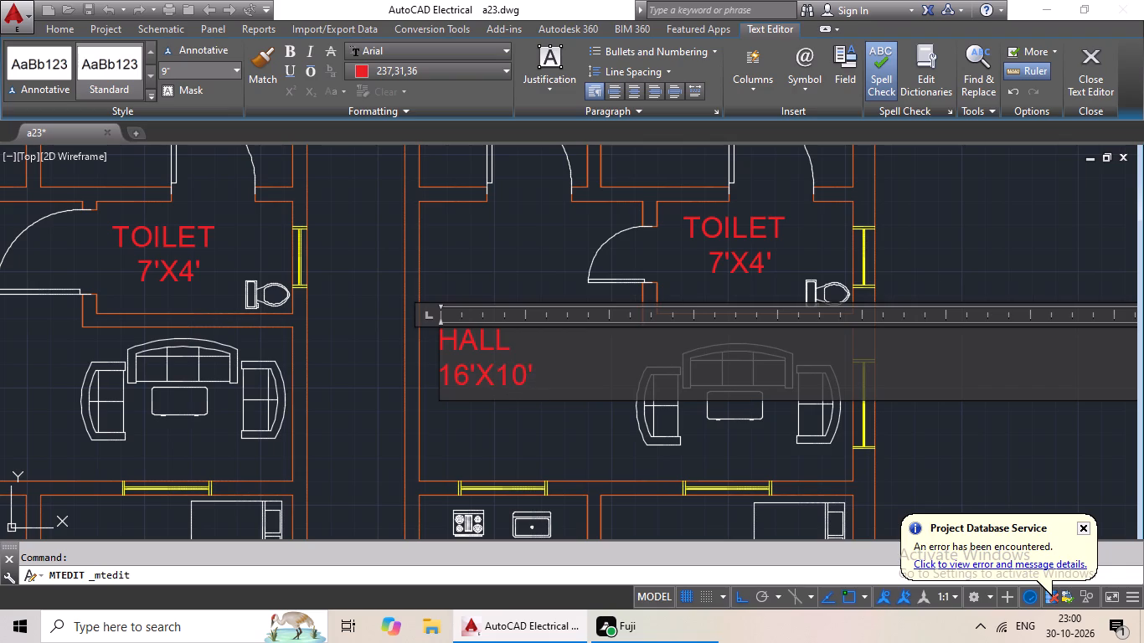
Indent the HALL line by eleven spaces and the 16'X10' line by ten, and finish editing the label.
left_click(451, 337)
left_click(444, 340)
key("space")
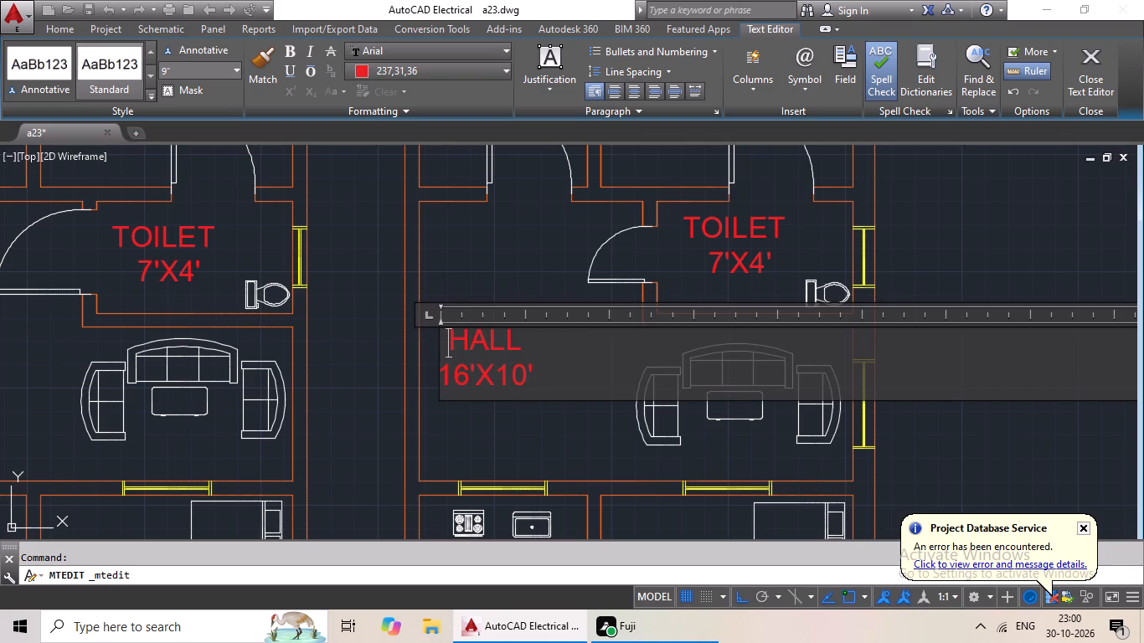
key("space")
key("space")
key("space")
key("space")
key("space")
key("space")
key("space")
key("space")
key("space")
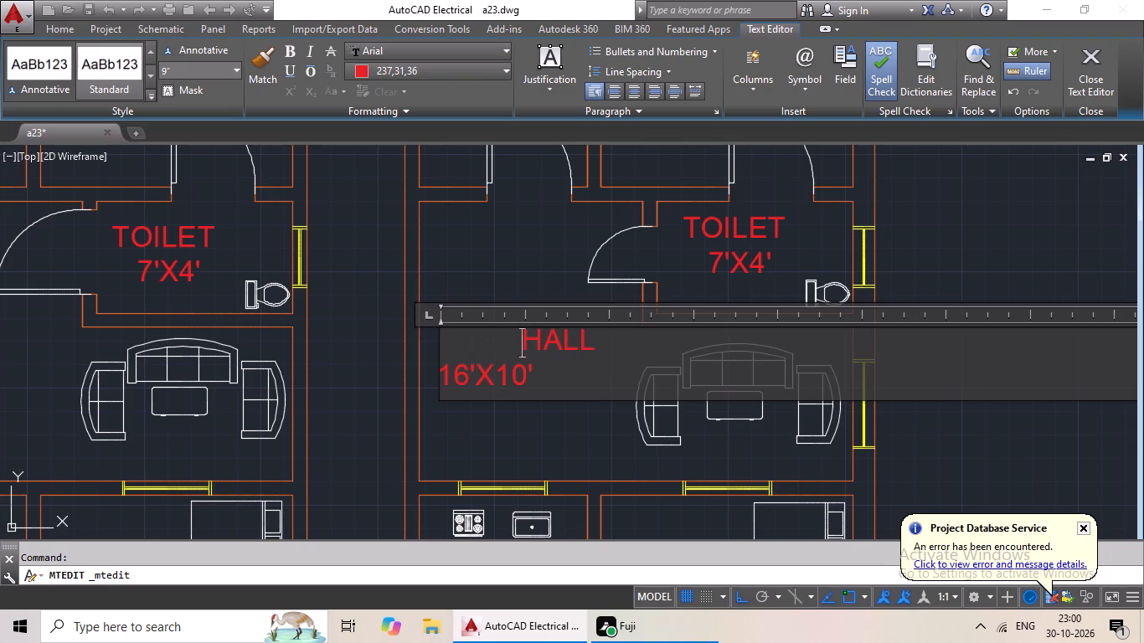
left_click(439, 371)
key("space")
key("space")
key("space")
key("space")
key("space")
key("space")
key("space")
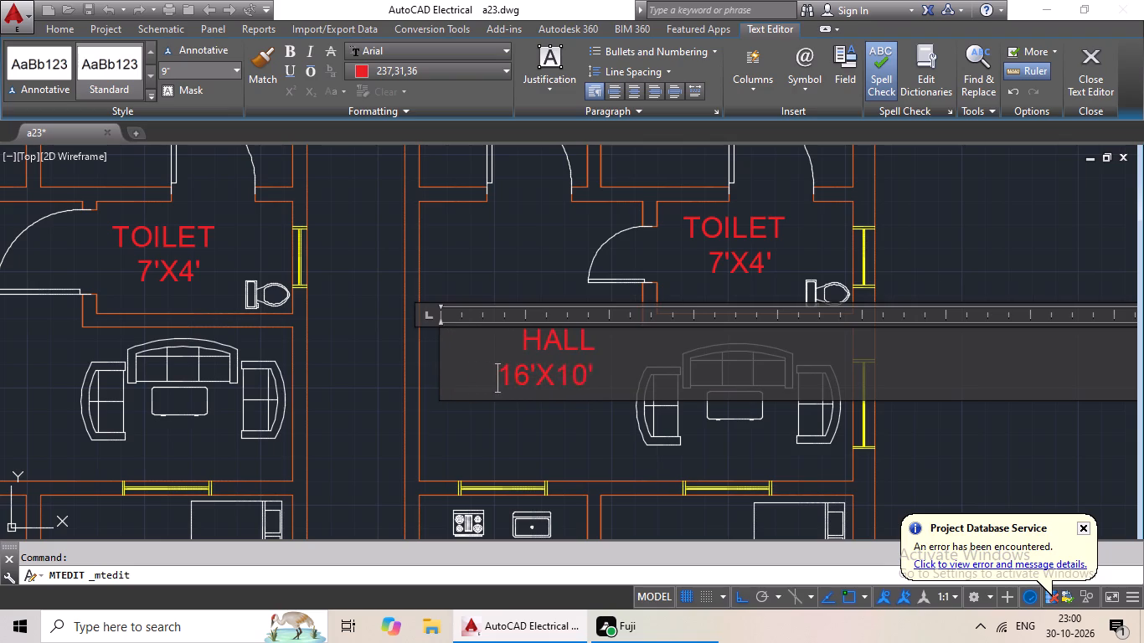
key("space")
key("space")
key("space")
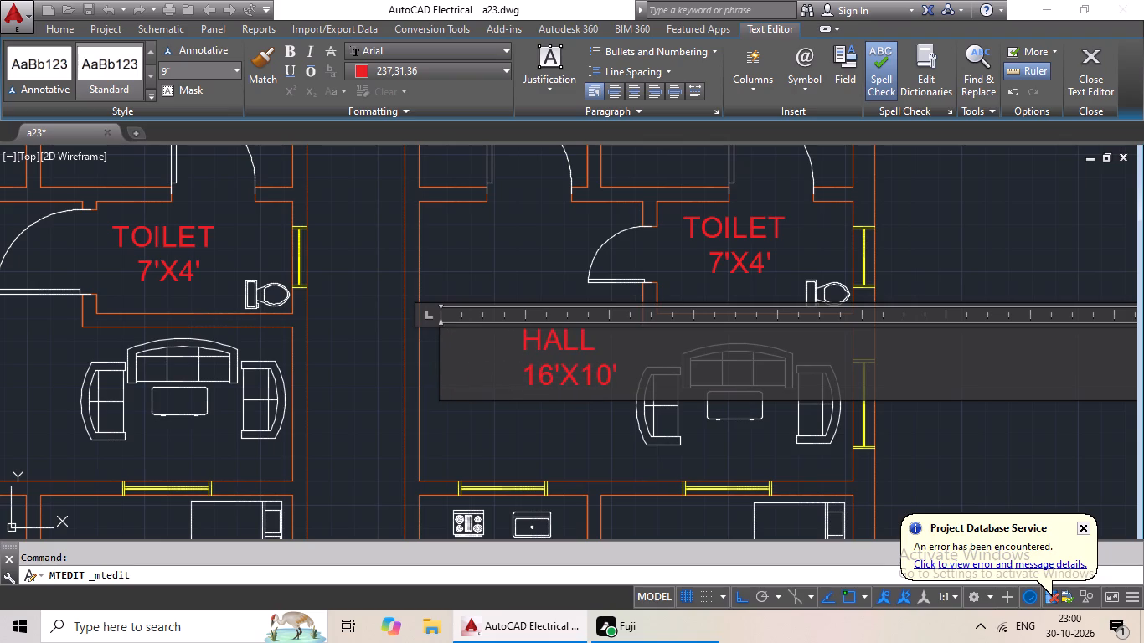
left_click(516, 347)
key("space")
left_click(565, 411)
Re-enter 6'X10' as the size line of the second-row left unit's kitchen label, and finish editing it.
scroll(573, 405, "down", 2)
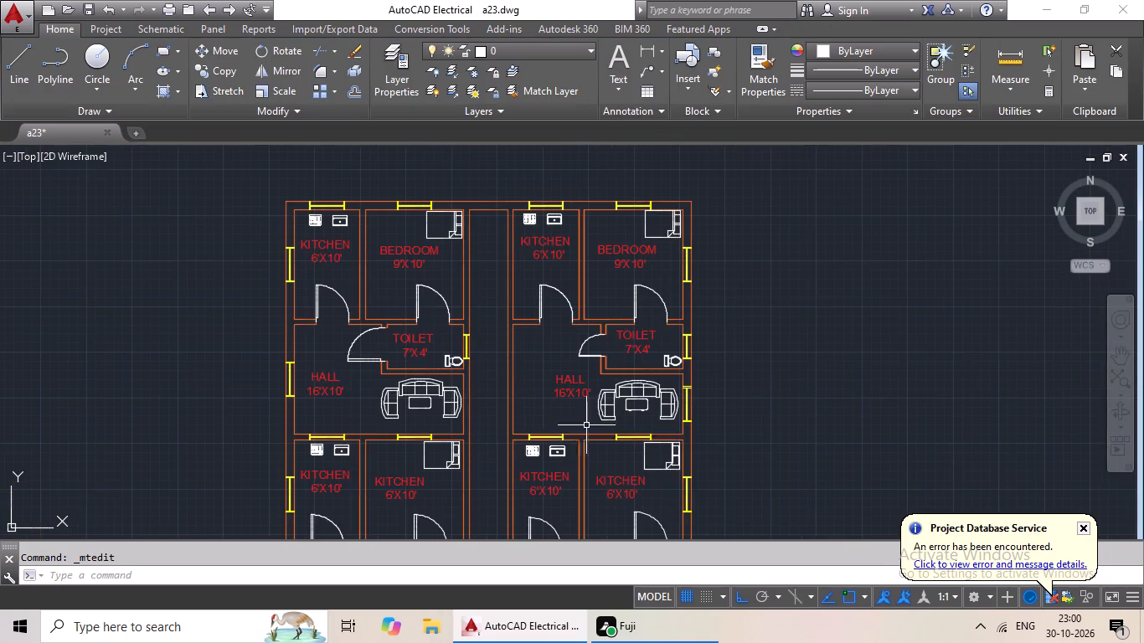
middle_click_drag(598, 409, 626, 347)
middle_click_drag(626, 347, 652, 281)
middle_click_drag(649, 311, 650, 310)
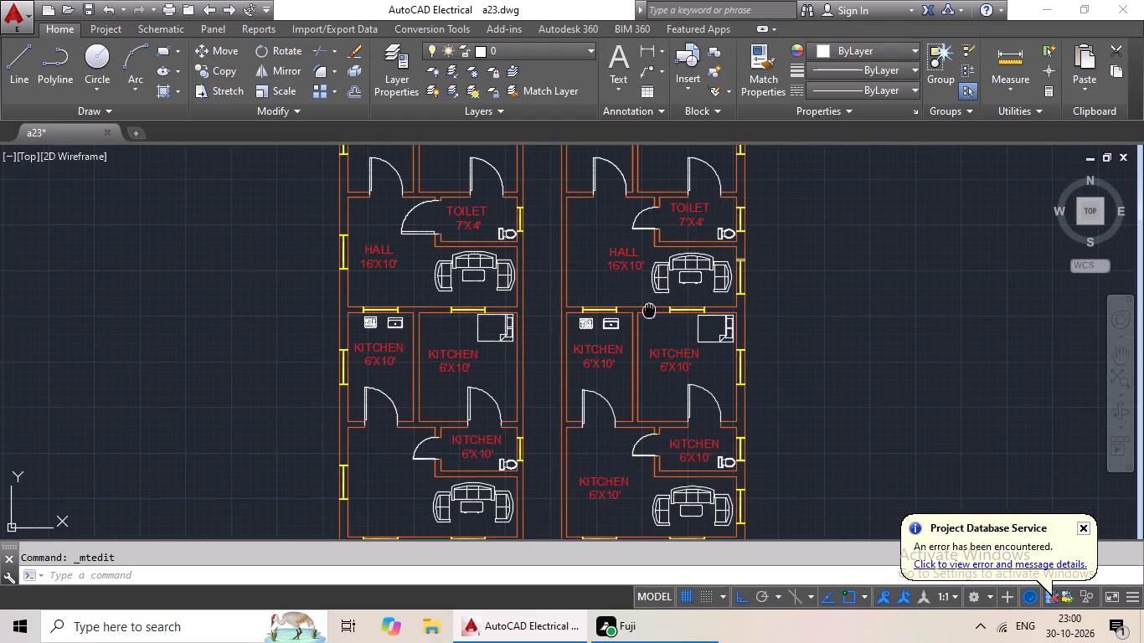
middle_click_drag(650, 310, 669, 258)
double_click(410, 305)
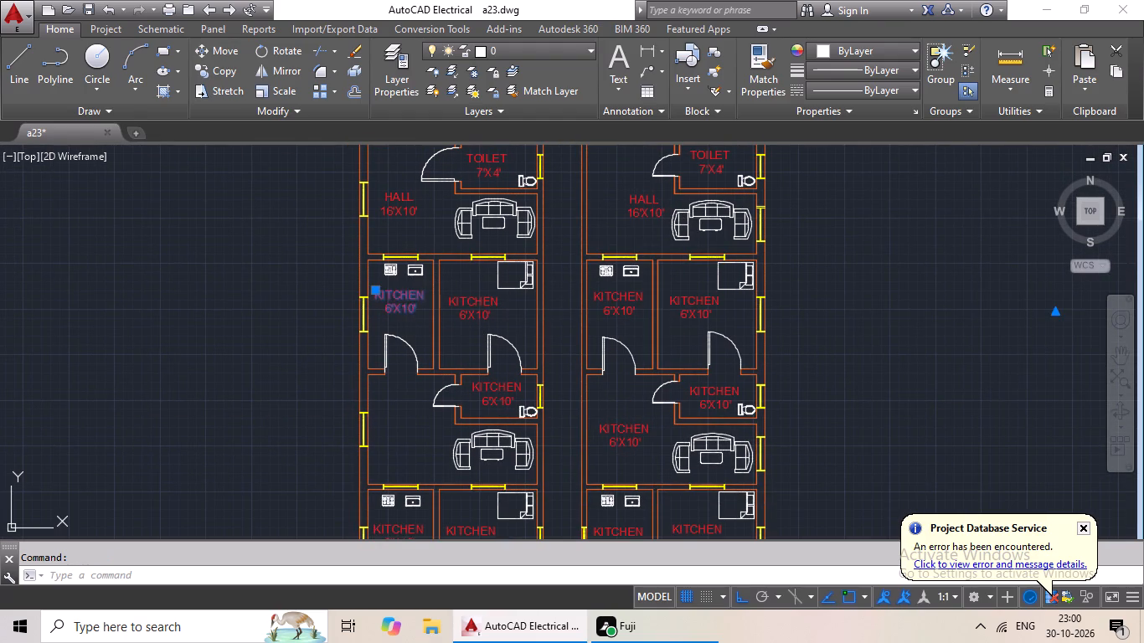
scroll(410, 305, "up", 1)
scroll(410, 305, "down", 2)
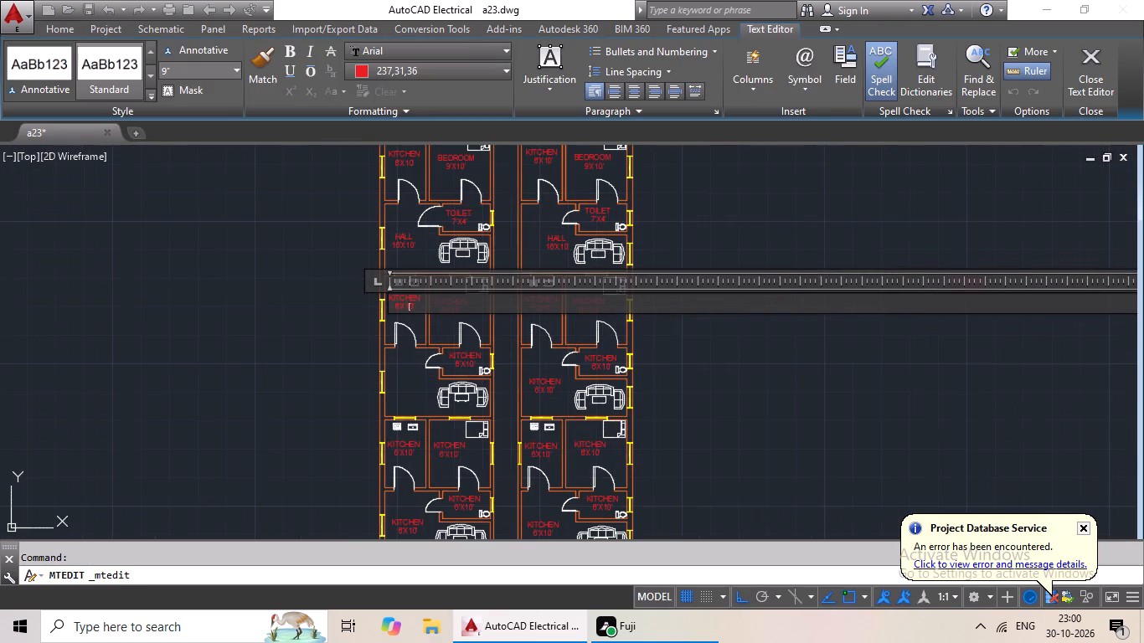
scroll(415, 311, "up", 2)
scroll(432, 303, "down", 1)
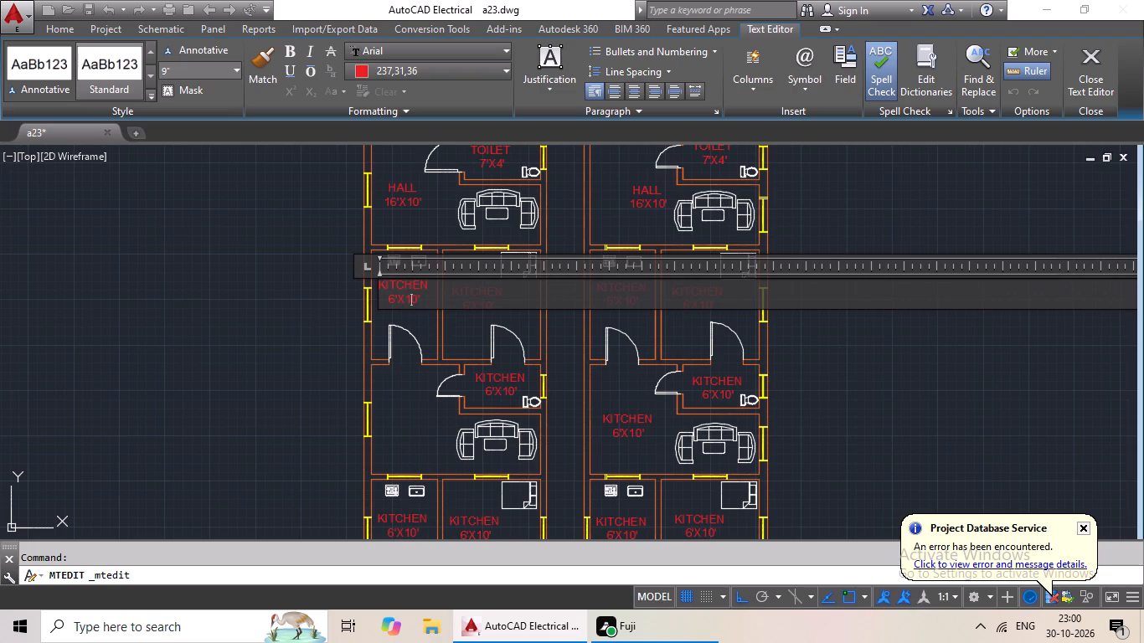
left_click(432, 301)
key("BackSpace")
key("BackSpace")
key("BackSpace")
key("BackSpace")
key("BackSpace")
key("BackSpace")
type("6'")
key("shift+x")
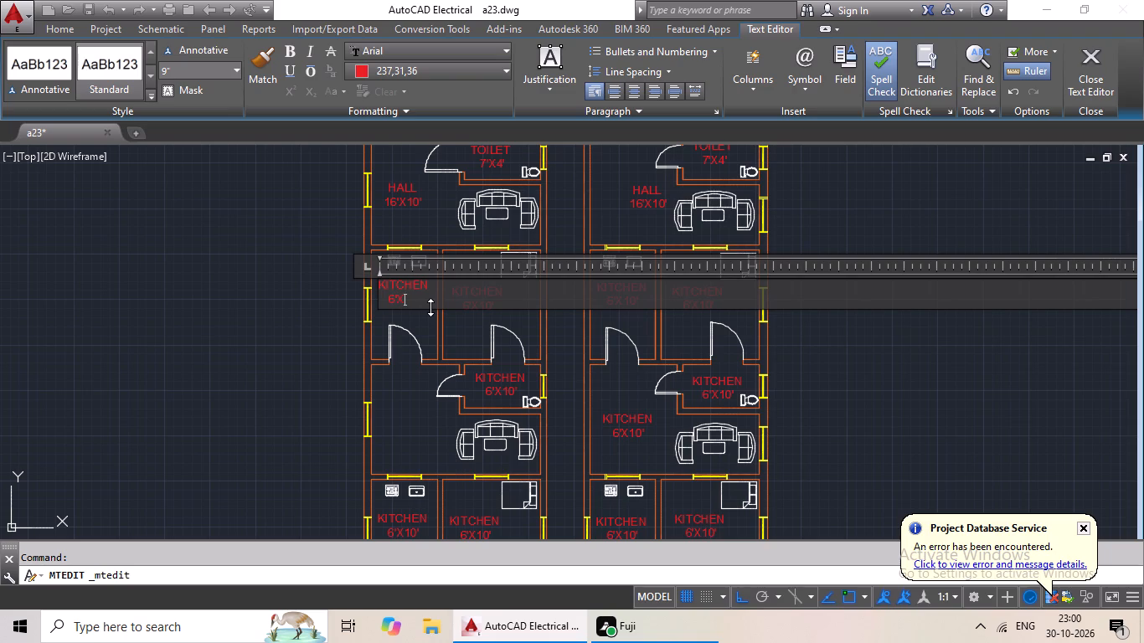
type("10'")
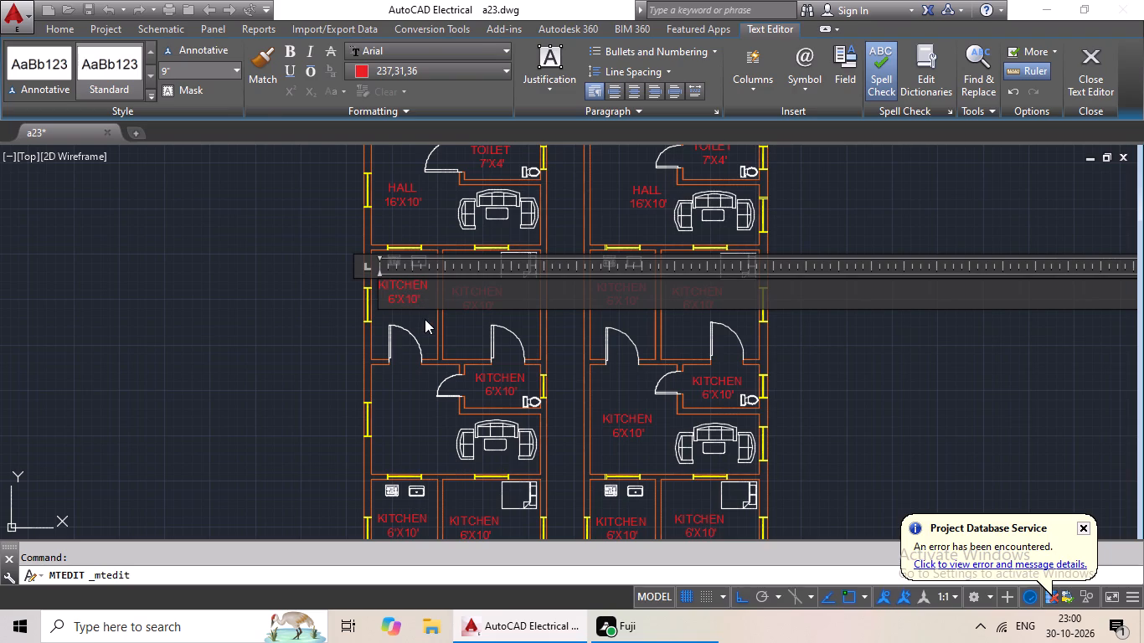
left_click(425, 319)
Open the label in the second-row left unit's bedroom for editing.
double_click(468, 300)
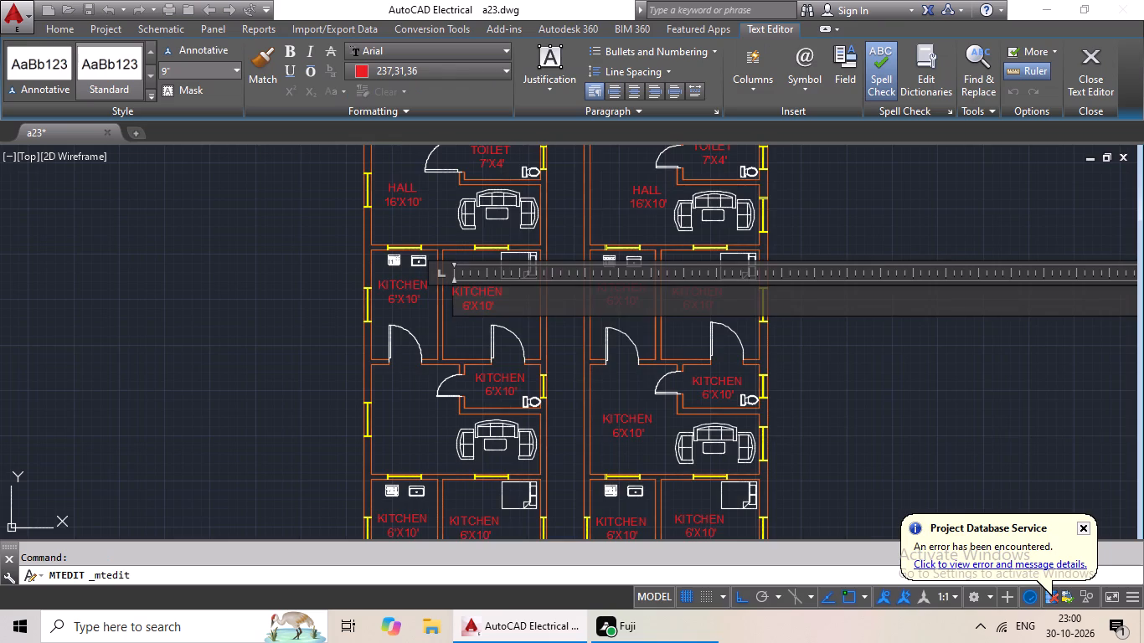
scroll(528, 306, "up", 1)
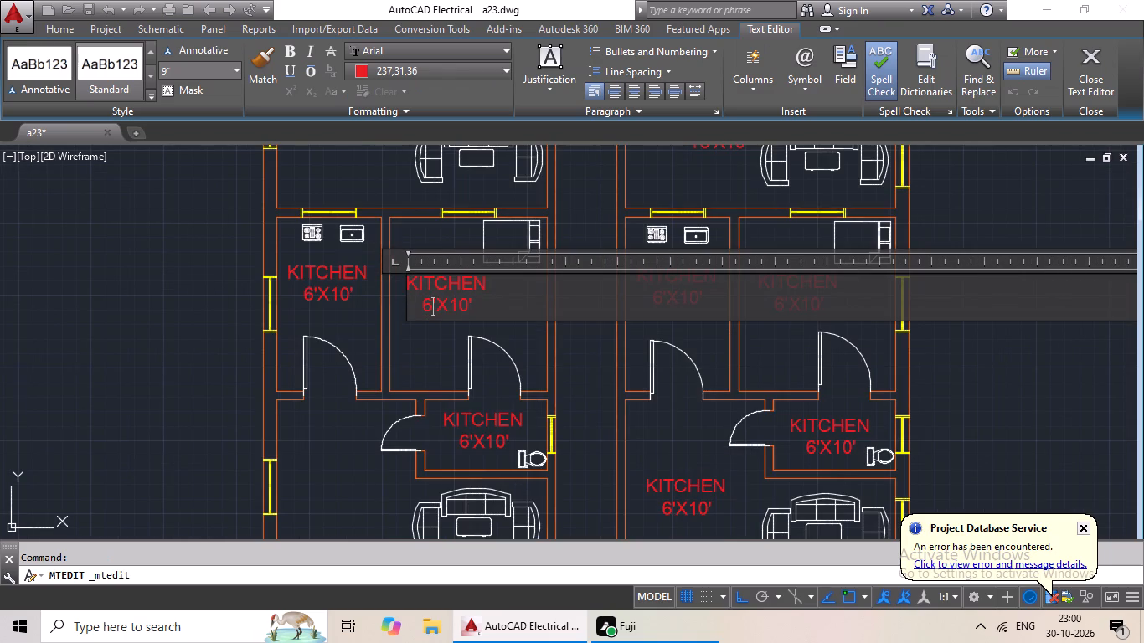
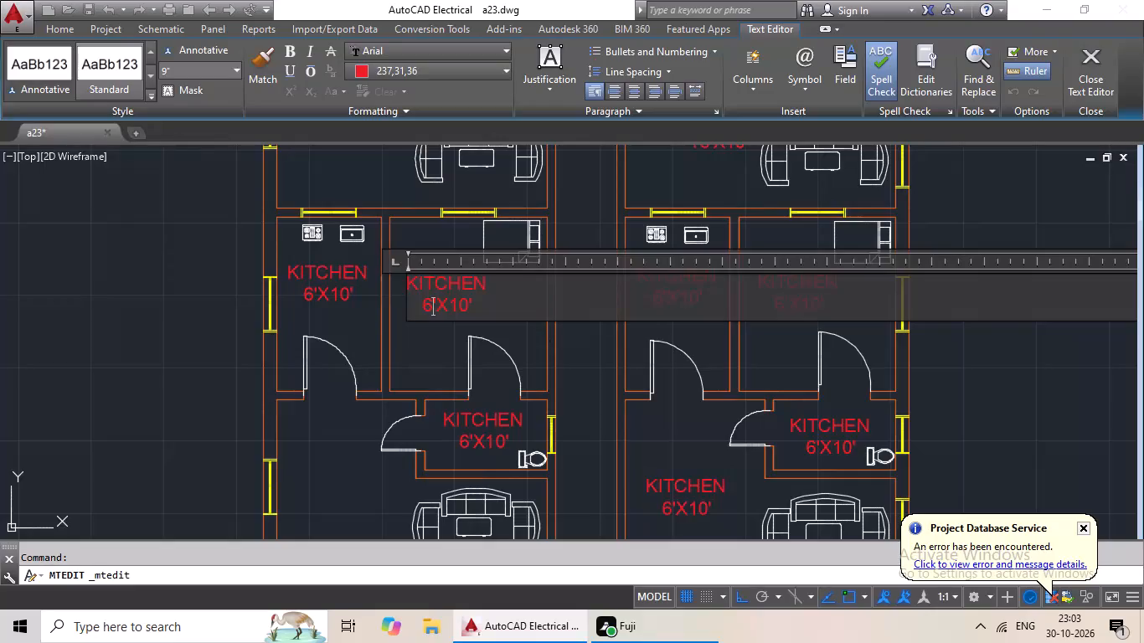
Replace the opened label in the left block's room with the bed with BEDROOM over 9'X10', indenting the size line to centre it.
left_click(484, 302)
key("BackSpace")
key("BackSpace")
key("BackSpace")
key("BackSpace")
key("BackSpace")
key("BackSpace")
key("BackSpace")
key("BackSpace")
key("BackSpace")
key("BackSpace")
key("BackSpace")
key("BackSpace")
key("BackSpace")
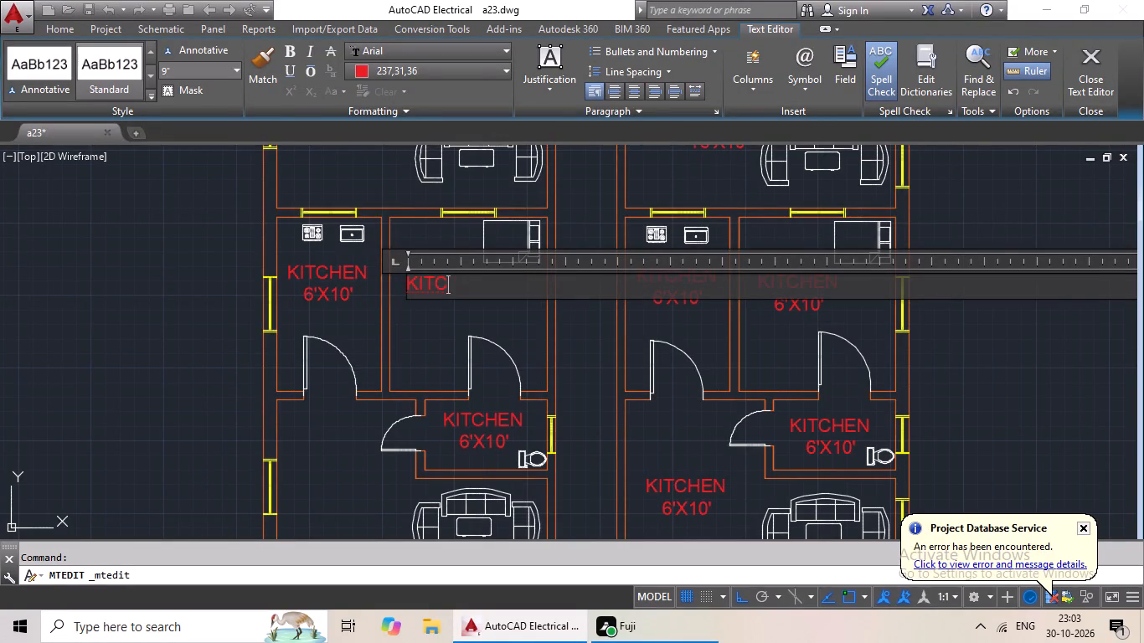
key("BackSpace")
key("BackSpace")
key("BackSpace")
key("BackSpace")
type("BEDROOM")
key("Return")
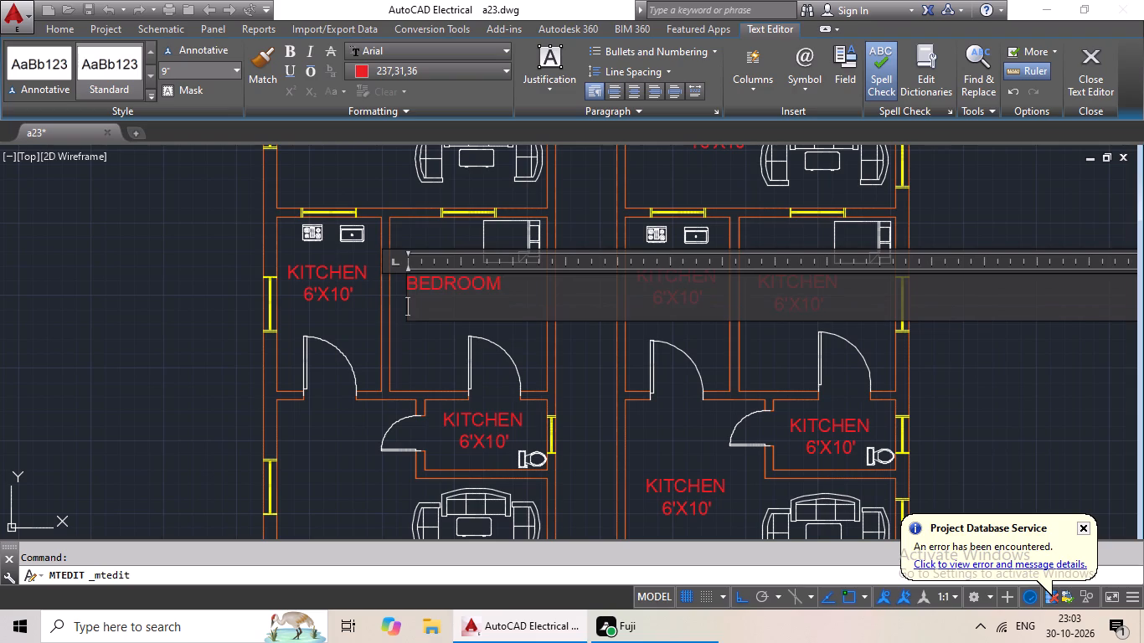
type("9'X10'")
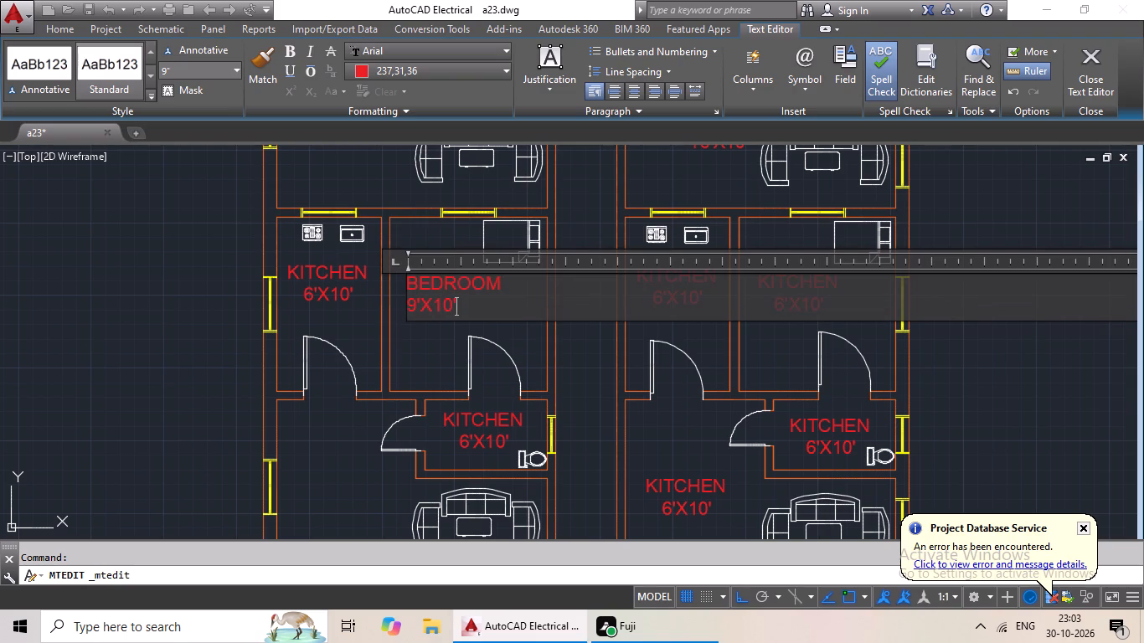
left_click(410, 305)
key("space")
key("space")
key("space")
key("space")
scroll(435, 351, "up", 2)
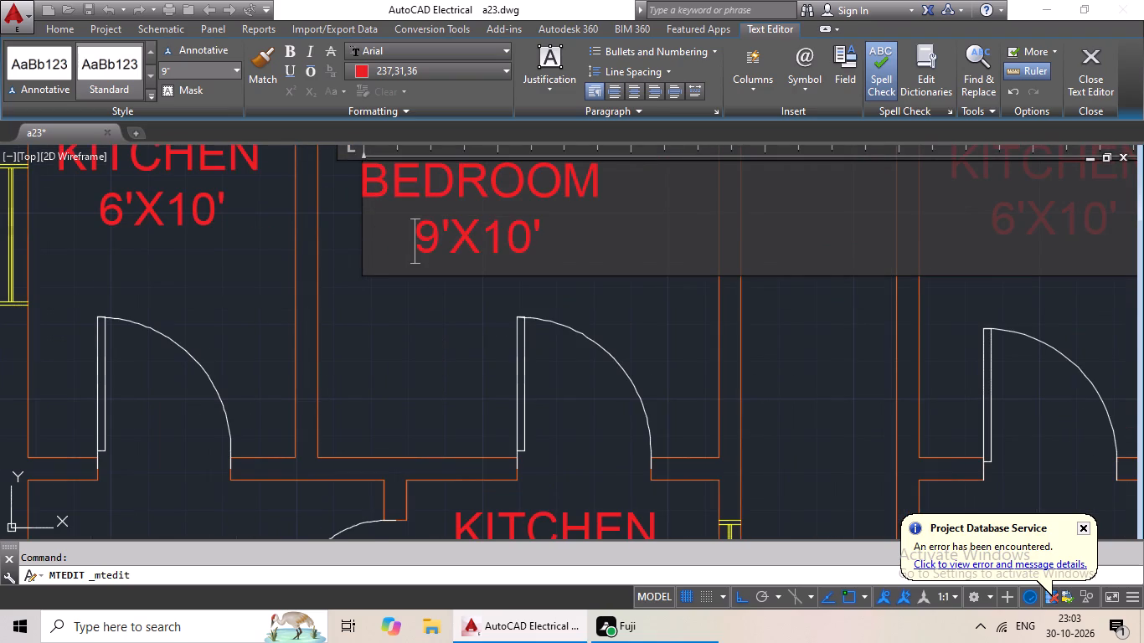
key("space")
left_click(447, 331)
Change the KITCHEN label in the right block's matching bed room to BEDROOM over 9'X10', with the size line centred by spaces.
scroll(449, 330, "down", 2)
scroll(581, 333, "down", 2)
middle_click_drag(590, 342, 537, 346)
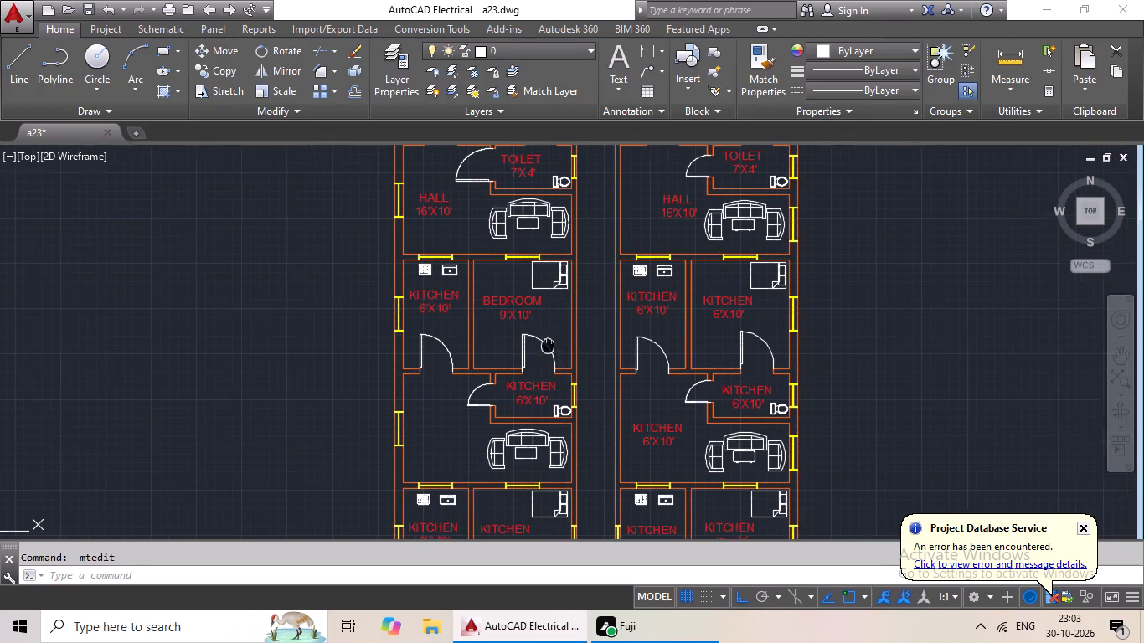
middle_click_drag(537, 346, 533, 346)
middle_click_drag(662, 302, 586, 311)
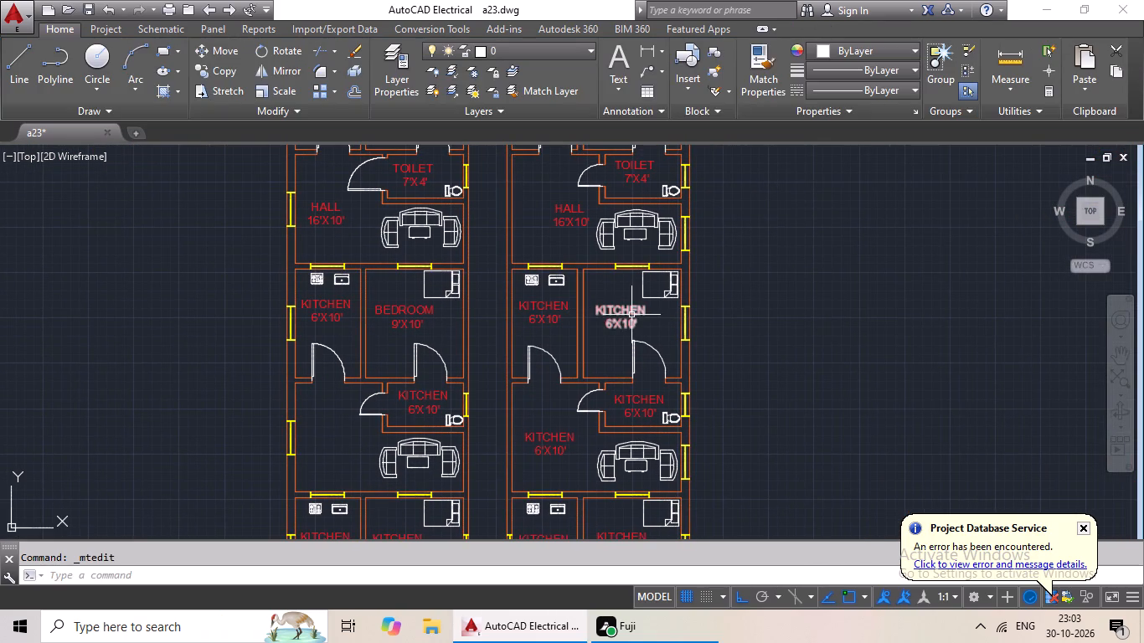
double_click(630, 313)
scroll(628, 316, "up", 2)
left_click(658, 342)
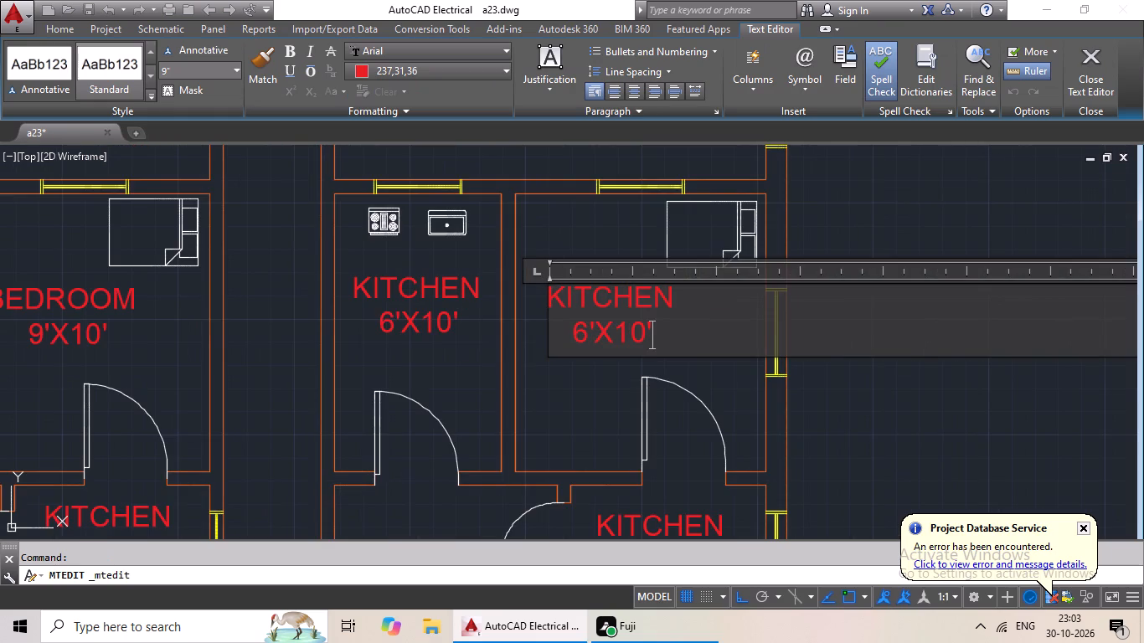
key("BackSpace")
key("BackSpace")
key("BackSpace")
key("BackSpace")
key("BackSpace")
key("BackSpace")
key("BackSpace")
key("BackSpace")
key("BackSpace")
key("BackSpace")
key("BackSpace")
key("BackSpace")
key("BackSpace")
key("BackSpace")
key("BackSpace")
key("BackSpace")
key("BackSpace")
key("BackSpace")
key("BackSpace")
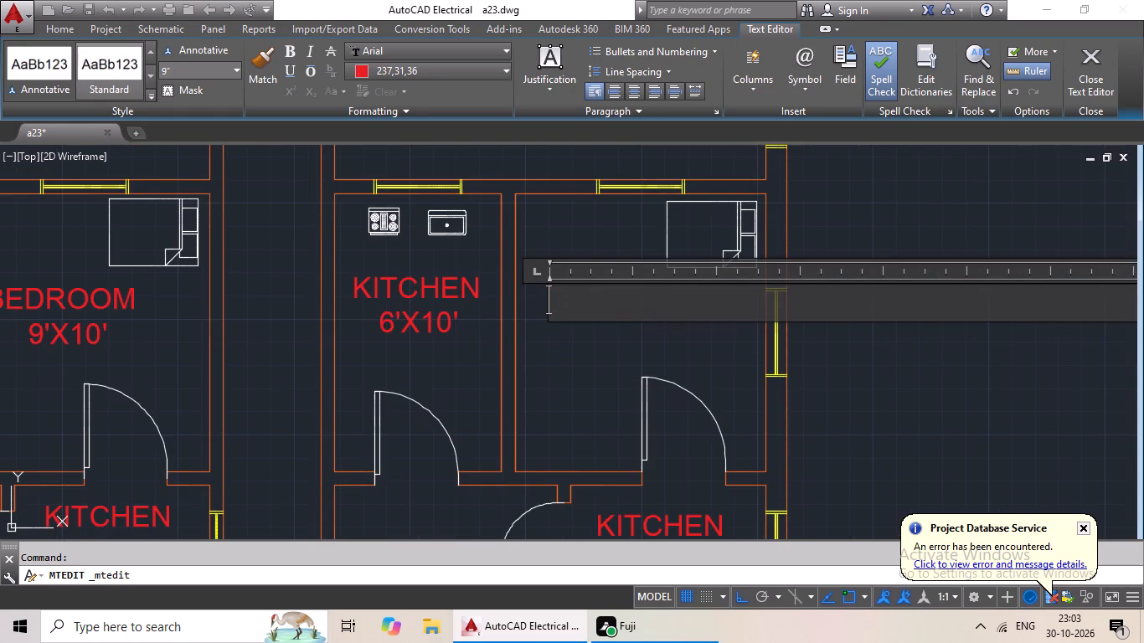
type("BEDROOM")
key("Return")
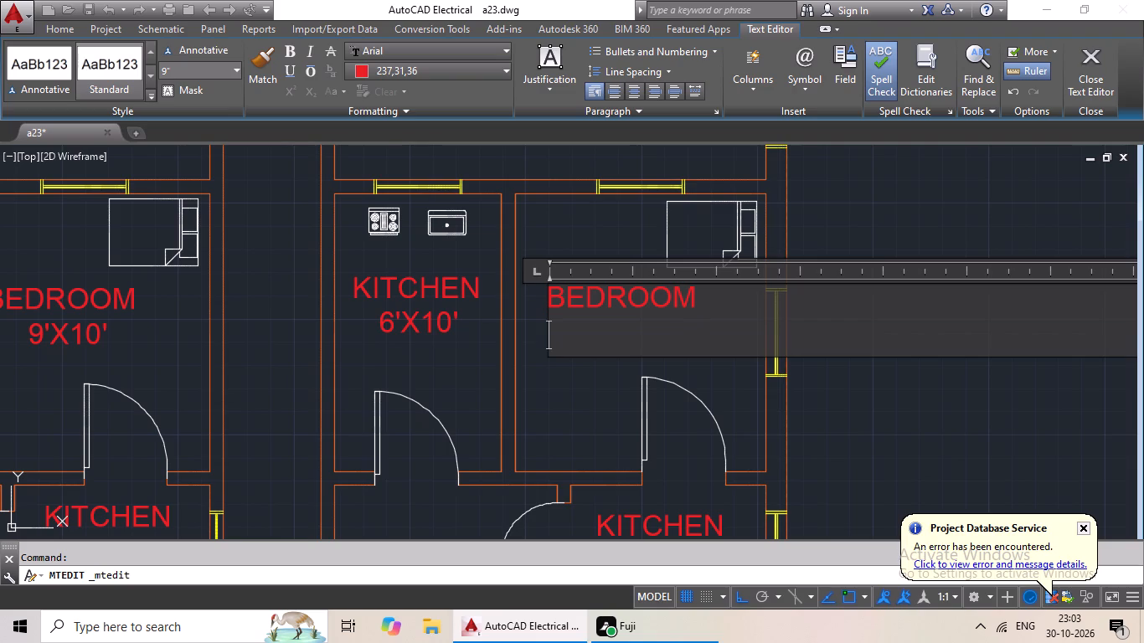
type("9'X10'")
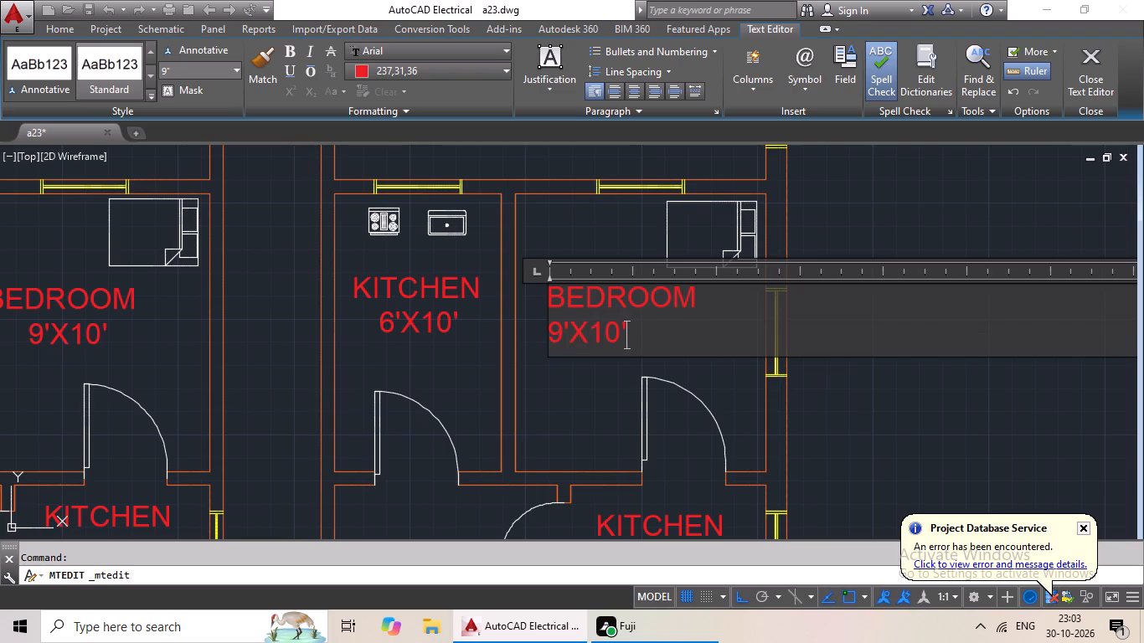
left_click(551, 327)
key("space")
key("space")
key("space")
key("space")
key("space")
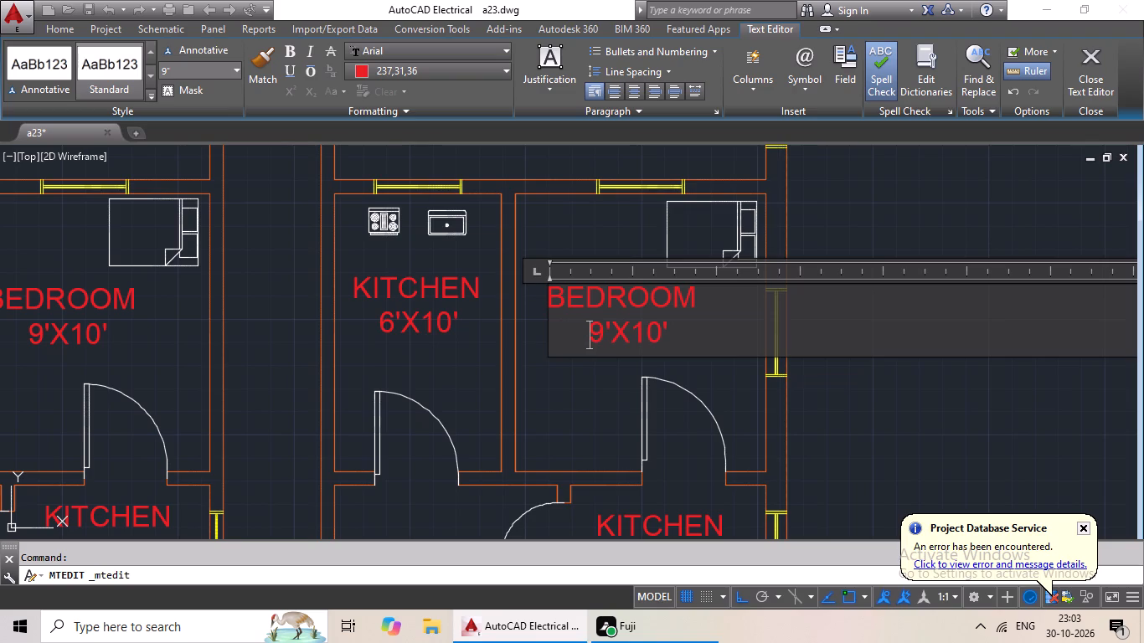
left_click(560, 377)
Copy the left block's KITCHEN 6'X10' label from the toilet below the bedroom into the unlabelled hall beside the sofa set.
scroll(568, 355, "down", 2)
middle_click_drag(569, 353, 628, 292)
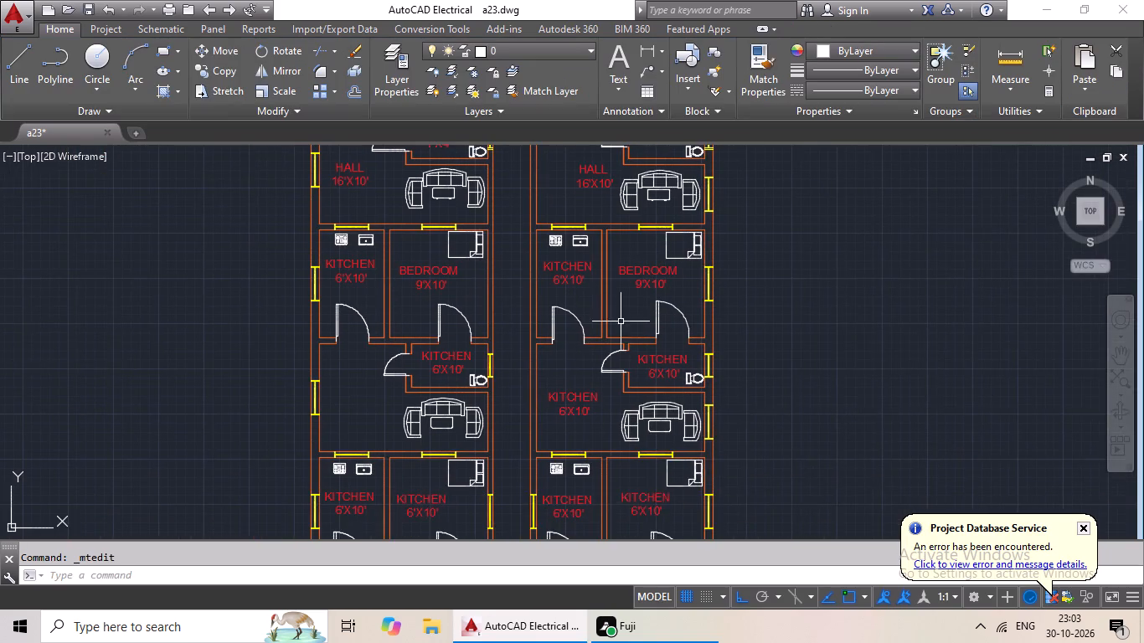
middle_click_drag(581, 335, 592, 316)
scroll(433, 358, "up", 2)
scroll(472, 342, "down", 1)
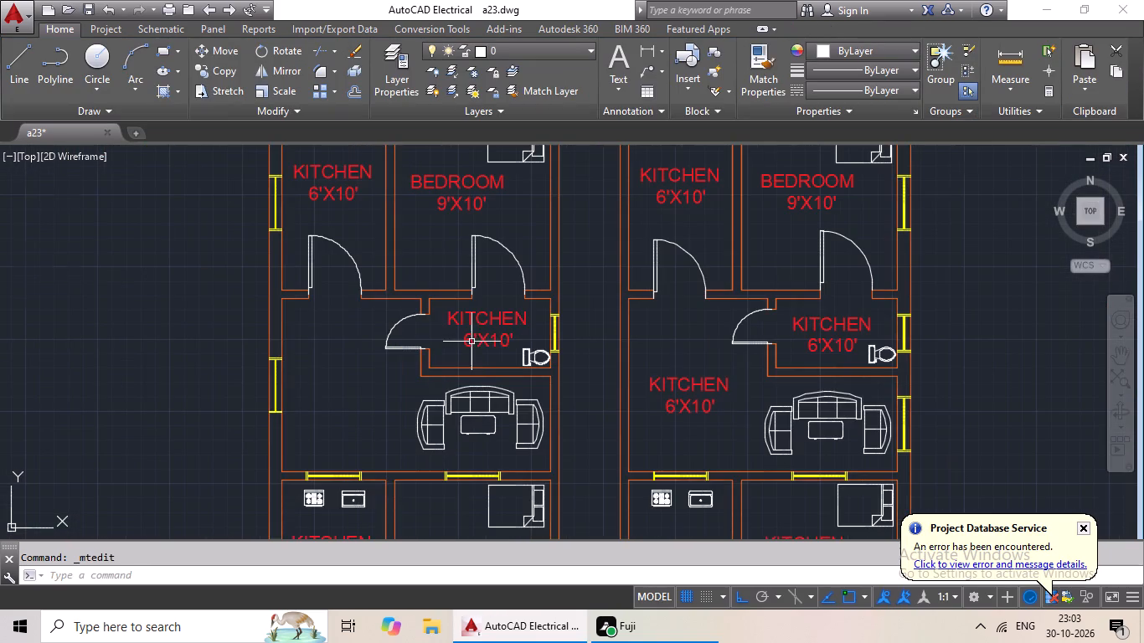
left_click(486, 322)
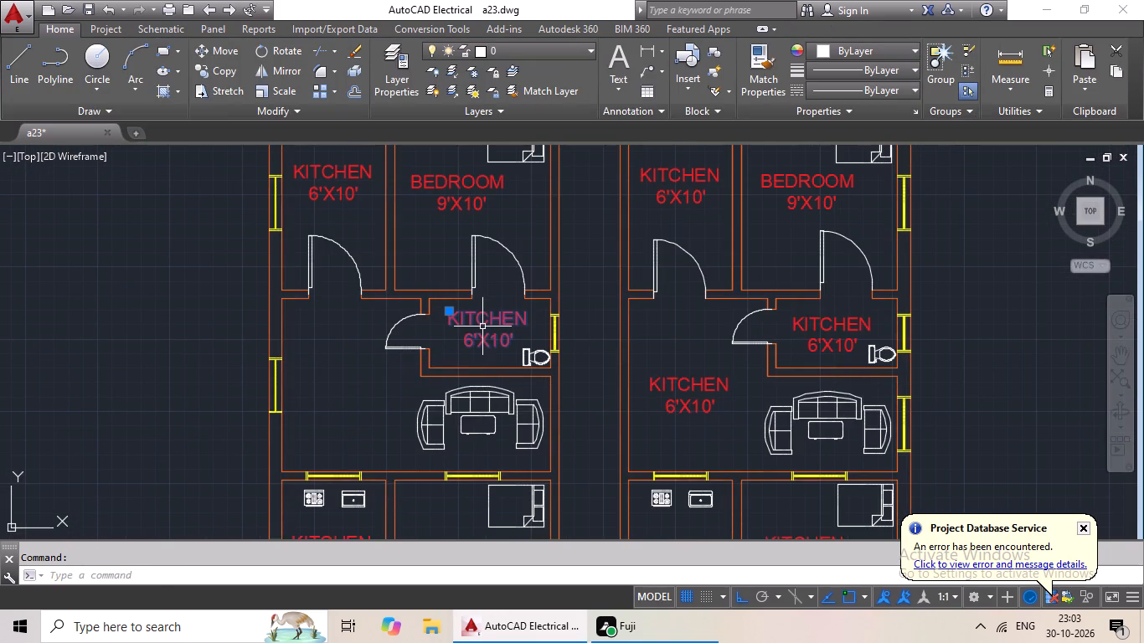
key("ctrl+c")
key("ctrl+v")
left_click(309, 419)
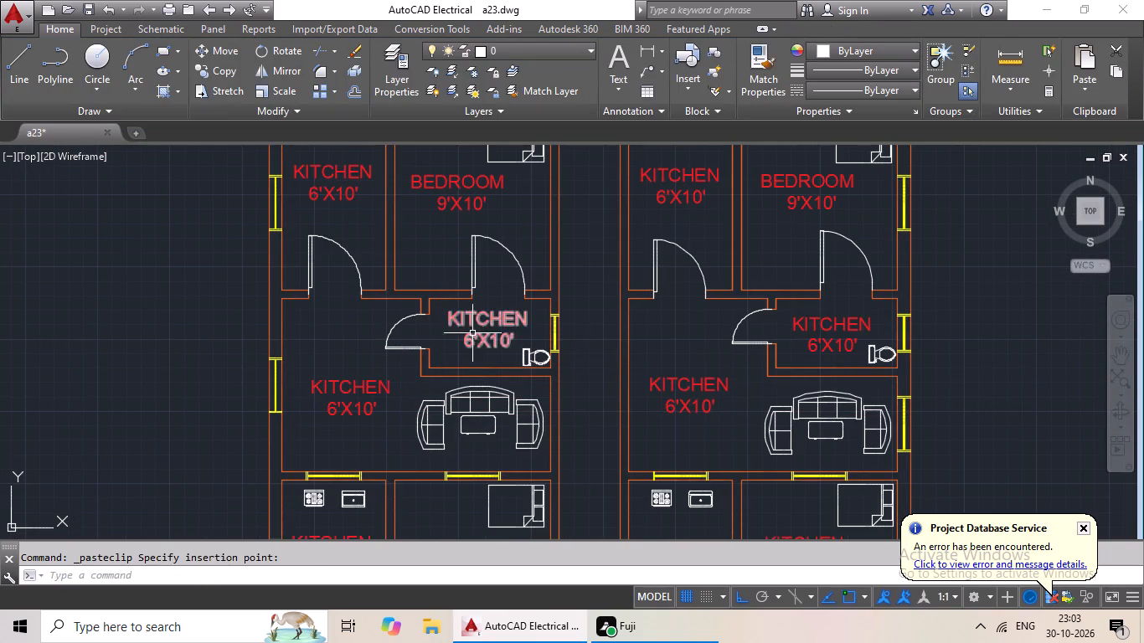
Change the label in the left block's toilet below the bedroom to TOILET over 7'X4', indenting the size line to centre it.
double_click(477, 324)
scroll(481, 325, "up", 2)
left_click(576, 359)
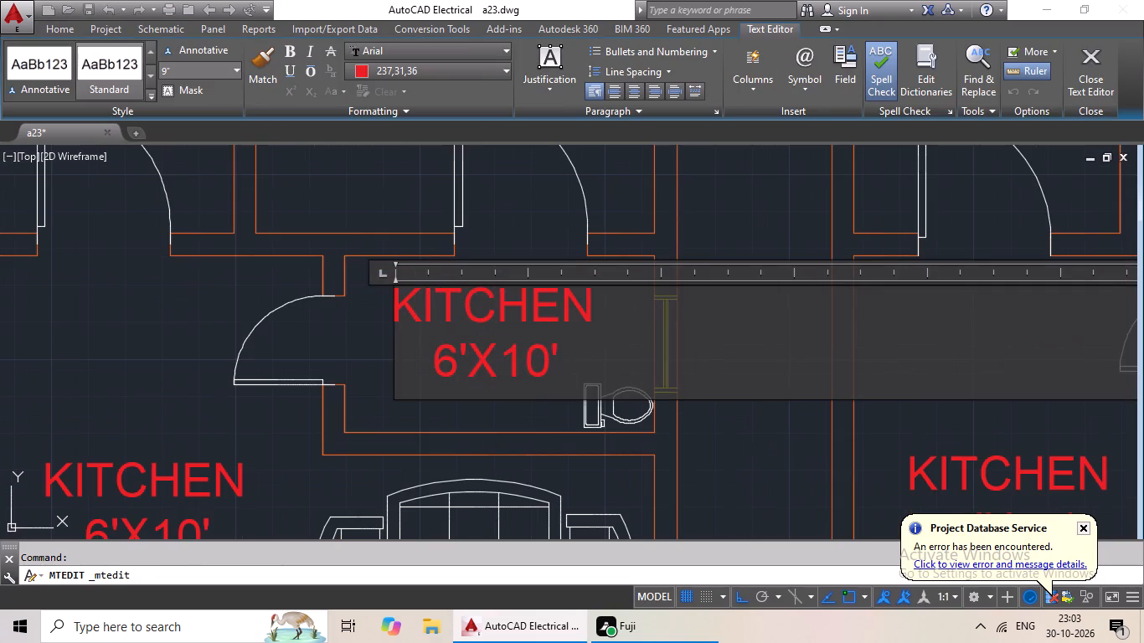
key("BackSpace")
key("BackSpace")
key("BackSpace")
key("BackSpace")
key("BackSpace")
key("BackSpace")
key("BackSpace")
key("BackSpace")
key("BackSpace")
key("BackSpace")
key("BackSpace")
key("BackSpace")
key("BackSpace")
key("BackSpace")
key("BackSpace")
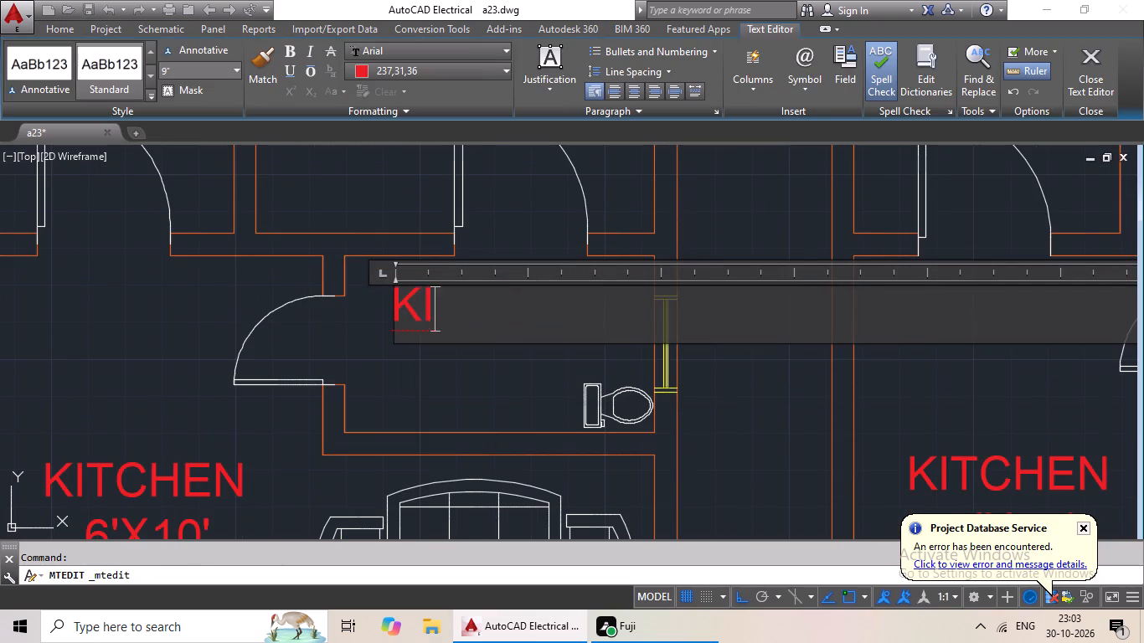
key("BackSpace")
key("BackSpace")
type("TOILET")
key("Return")
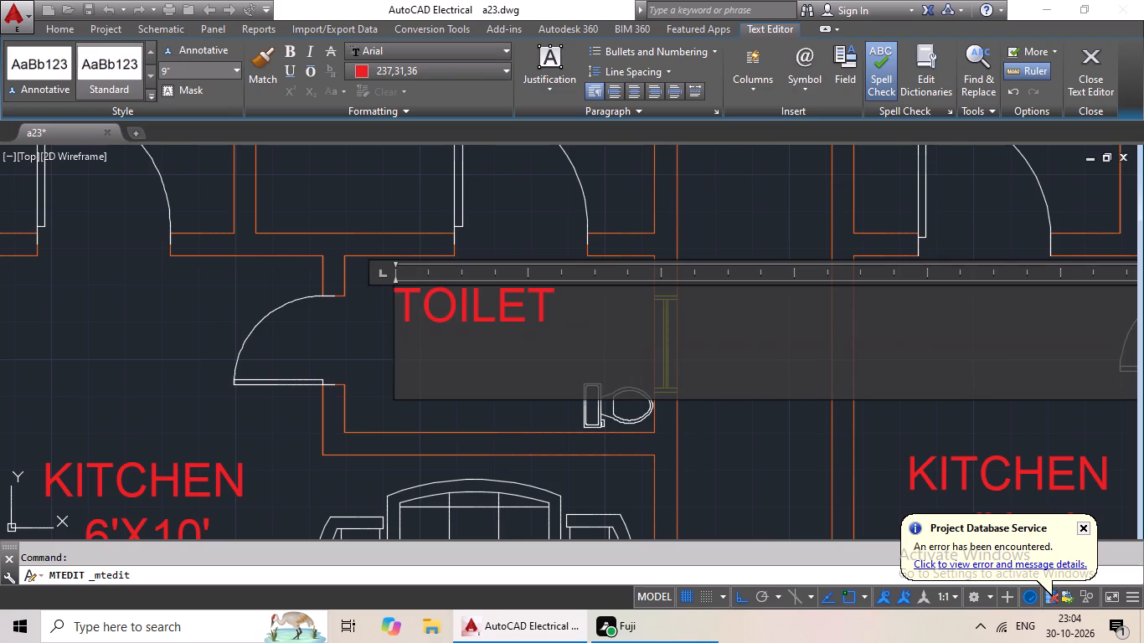
key("7")
type("'X4'")
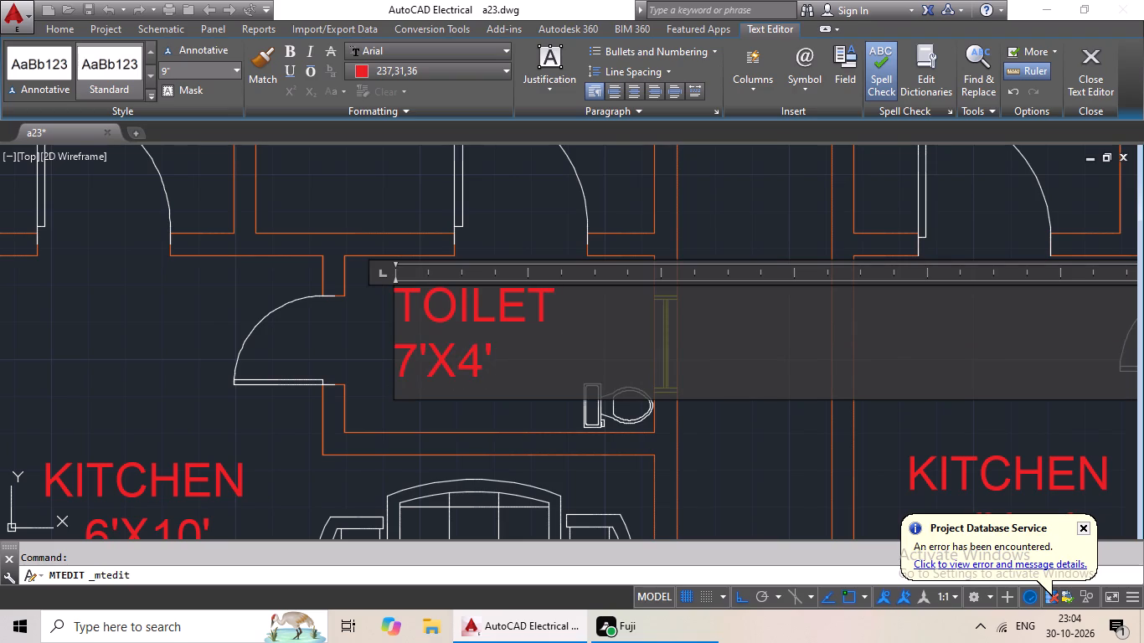
left_click(405, 364)
key("space")
key("space")
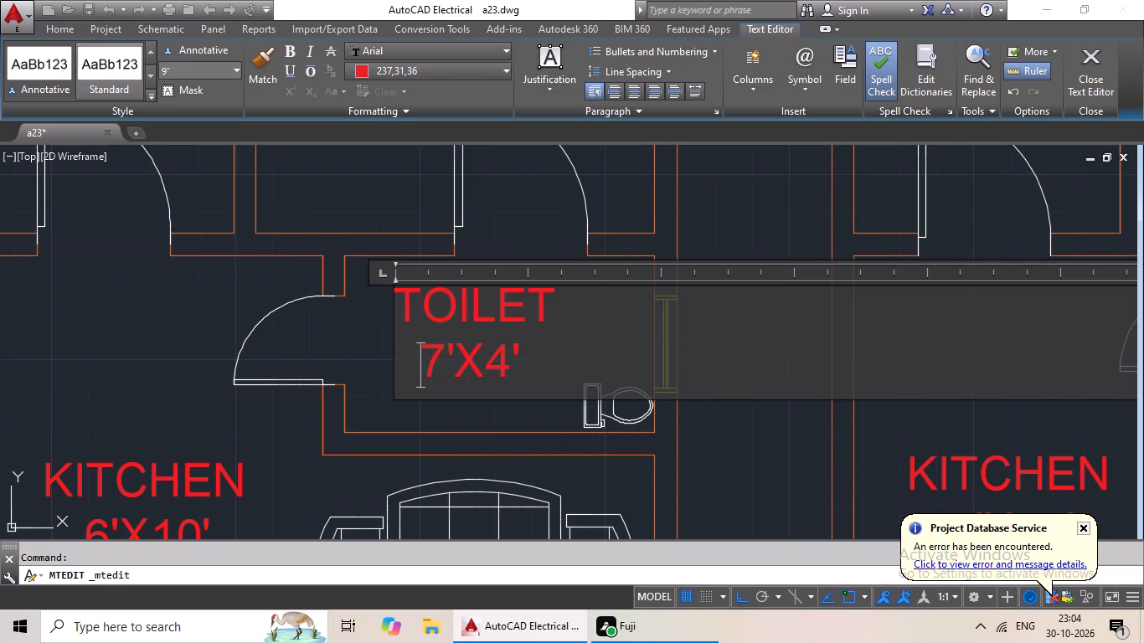
left_click(502, 229)
Change the copied KITCHEN label in the left block's hall to HALL over 16'X10', centring both lines with leading spaces.
scroll(516, 262, "down", 2)
double_click(375, 362)
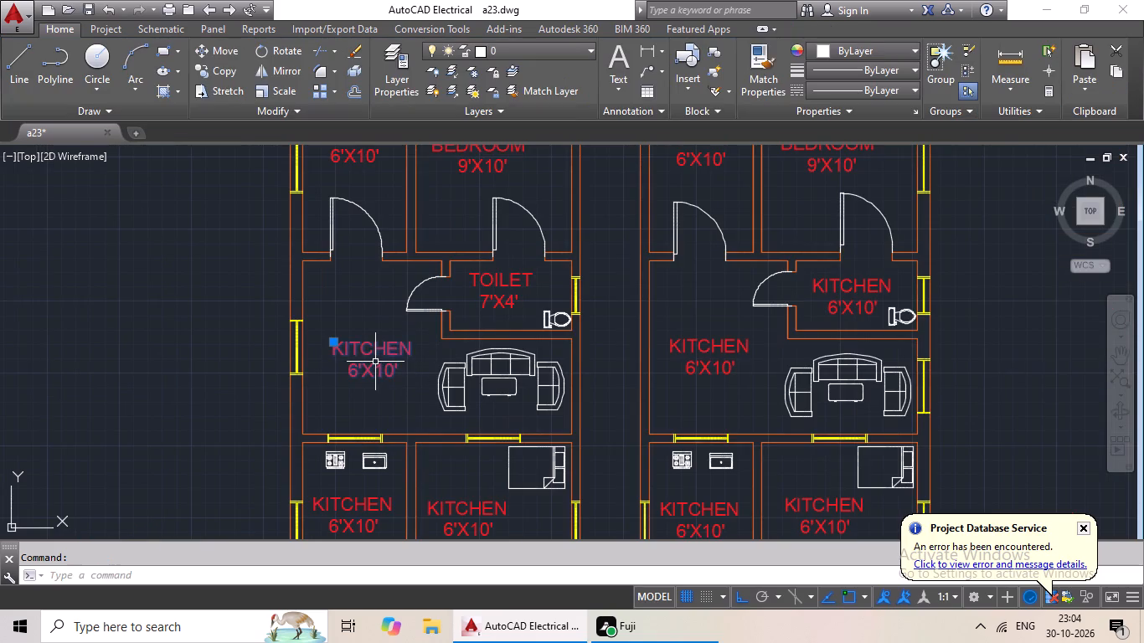
scroll(375, 368, "up", 1)
double_click(375, 376)
triple_click(374, 377)
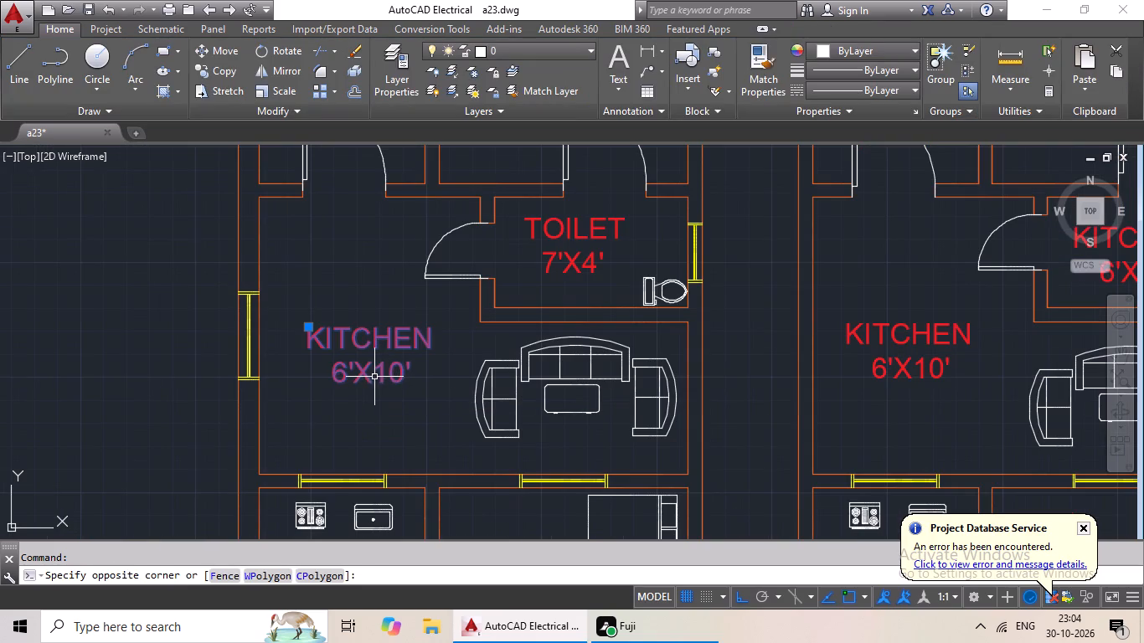
triple_click(367, 377)
scroll(368, 377, "up", 2)
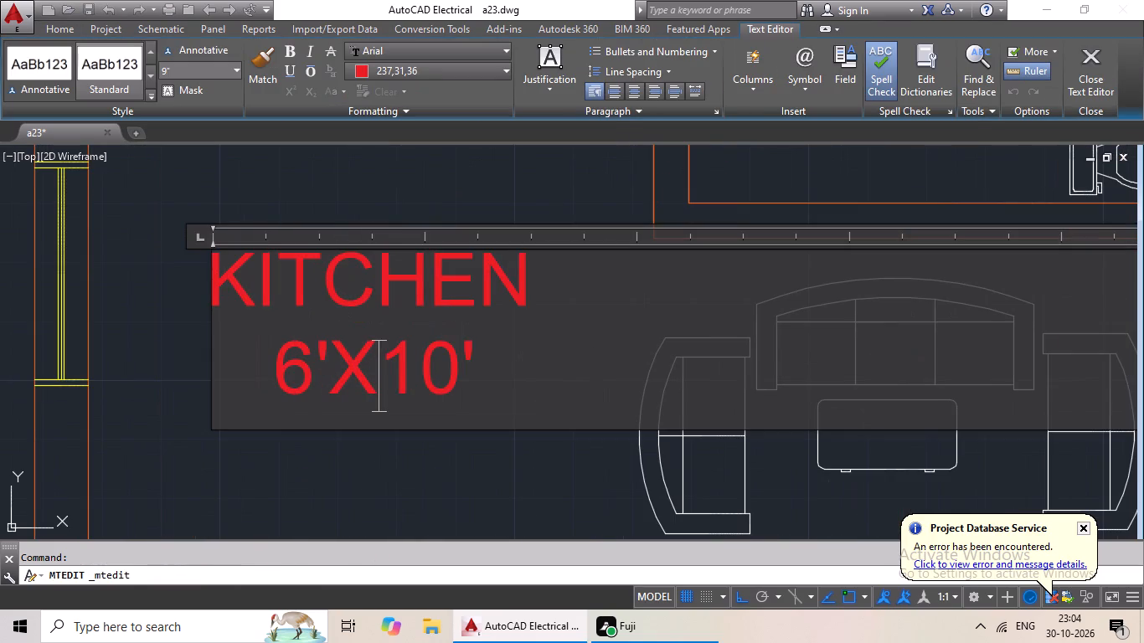
left_click(484, 377)
key("BackSpace")
key("BackSpace")
key("BackSpace")
key("BackSpace")
key("BackSpace")
key("BackSpace")
key("BackSpace")
key("BackSpace")
key("BackSpace")
key("BackSpace")
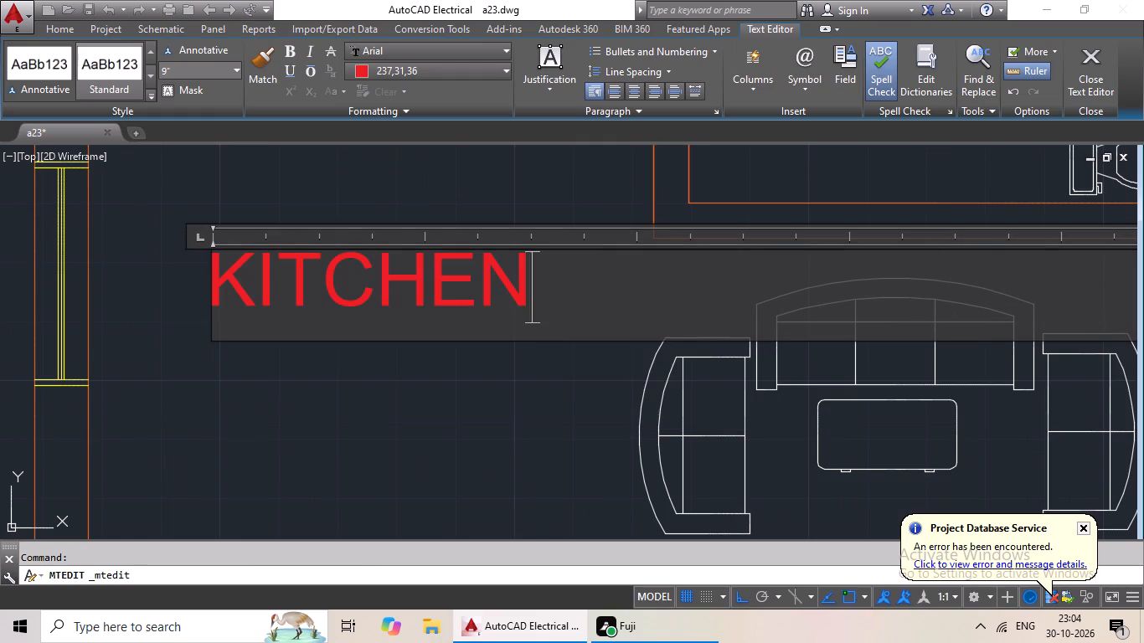
key("BackSpace")
key("BackSpace")
key("BackSpace")
key("BackSpace")
key("BackSpace")
key("BackSpace")
key("BackSpace")
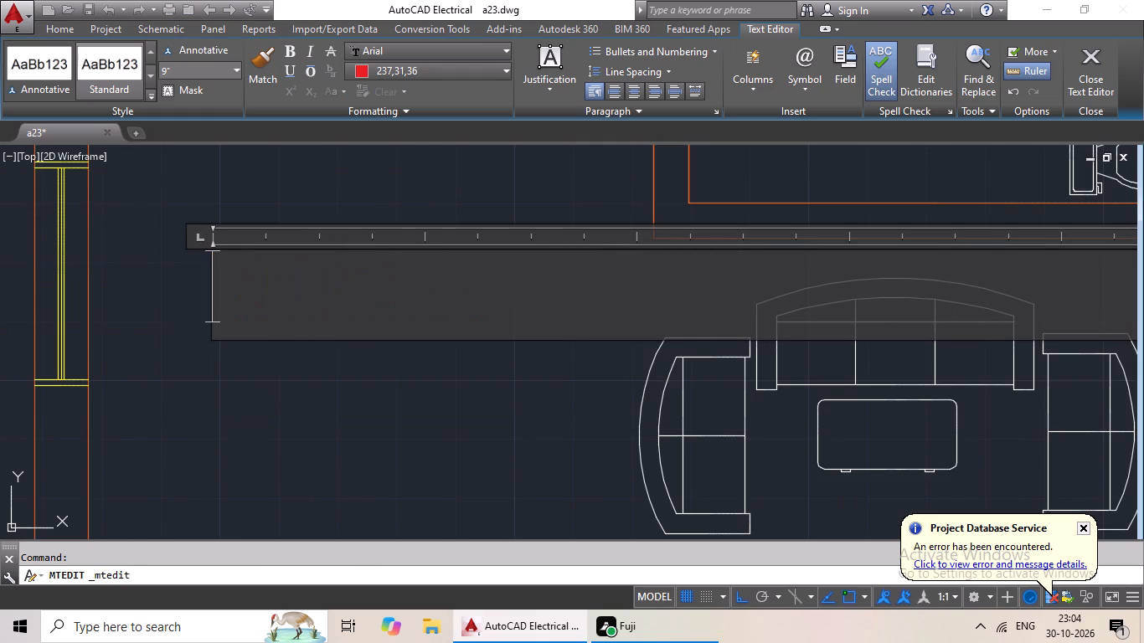
type("HALL")
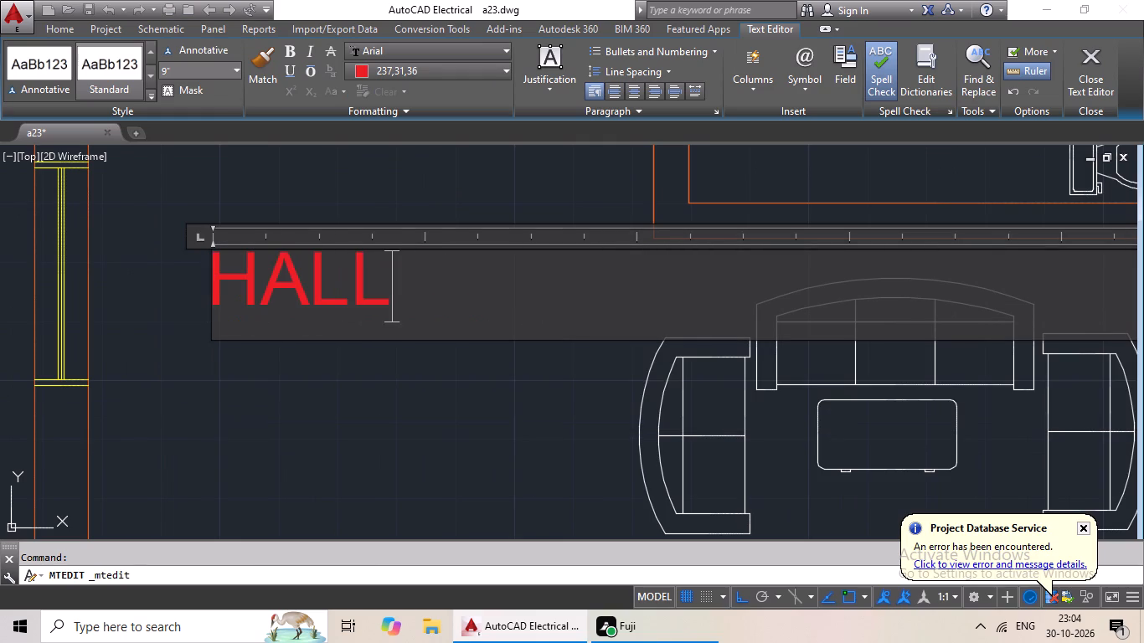
key("Return")
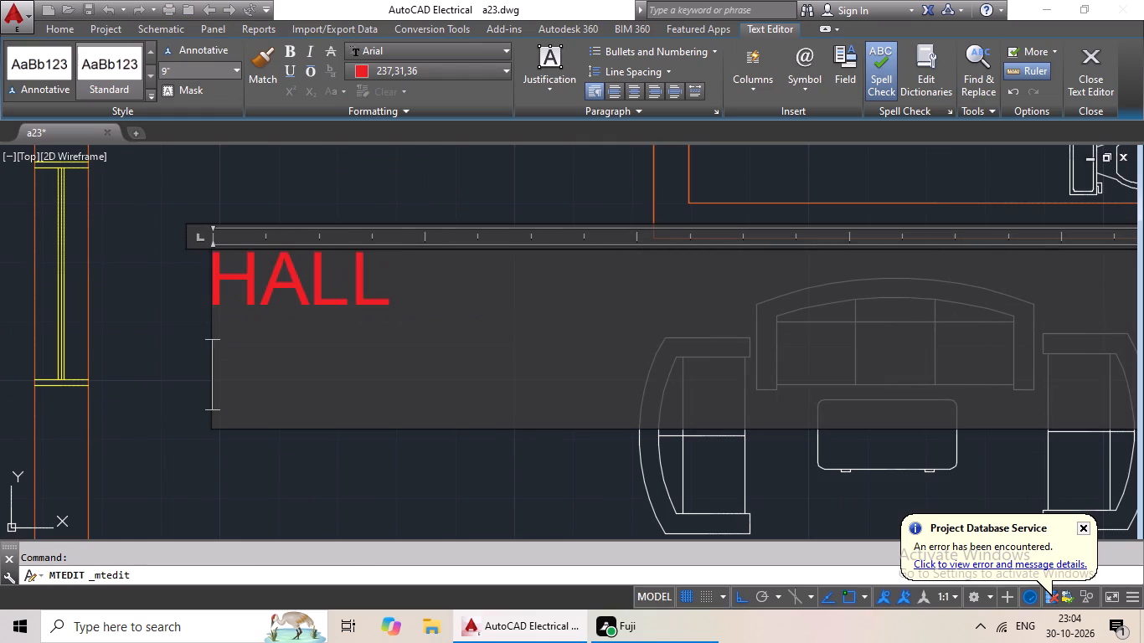
type("16'")
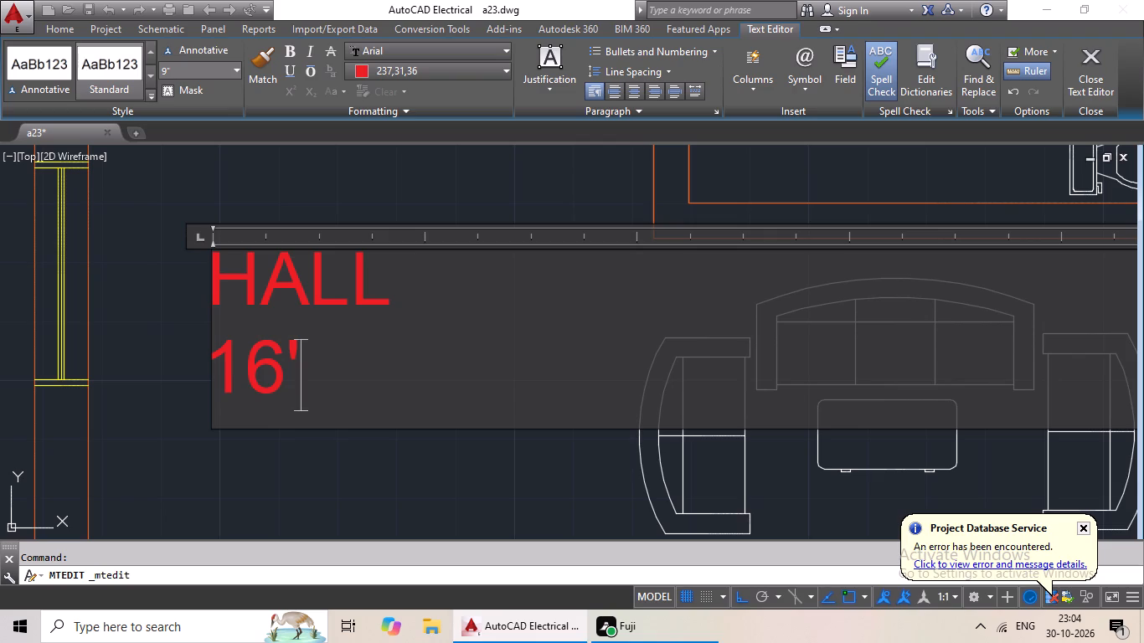
key("shift+x")
type("10'")
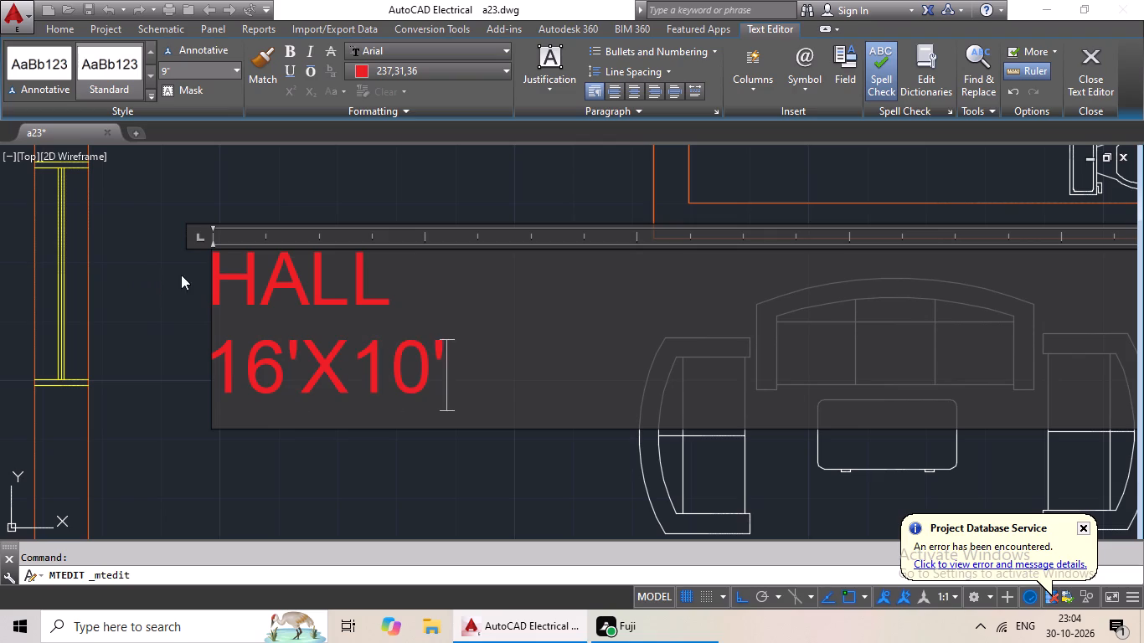
left_click(217, 269)
key("space")
key("space")
left_click(219, 332)
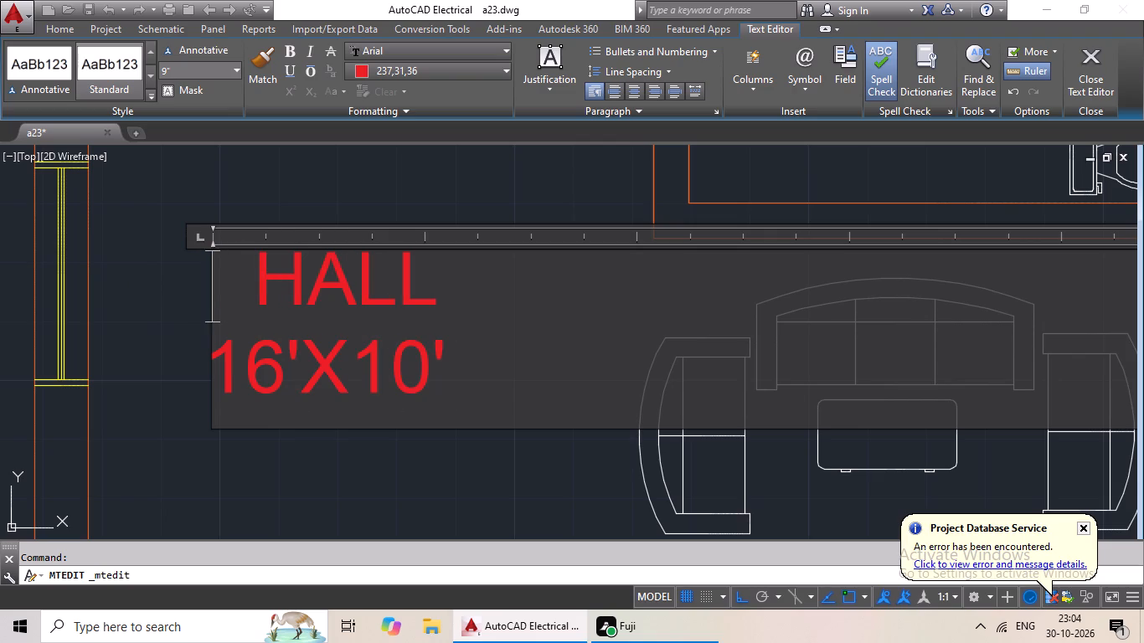
left_click(222, 350)
key("space")
left_click(249, 270)
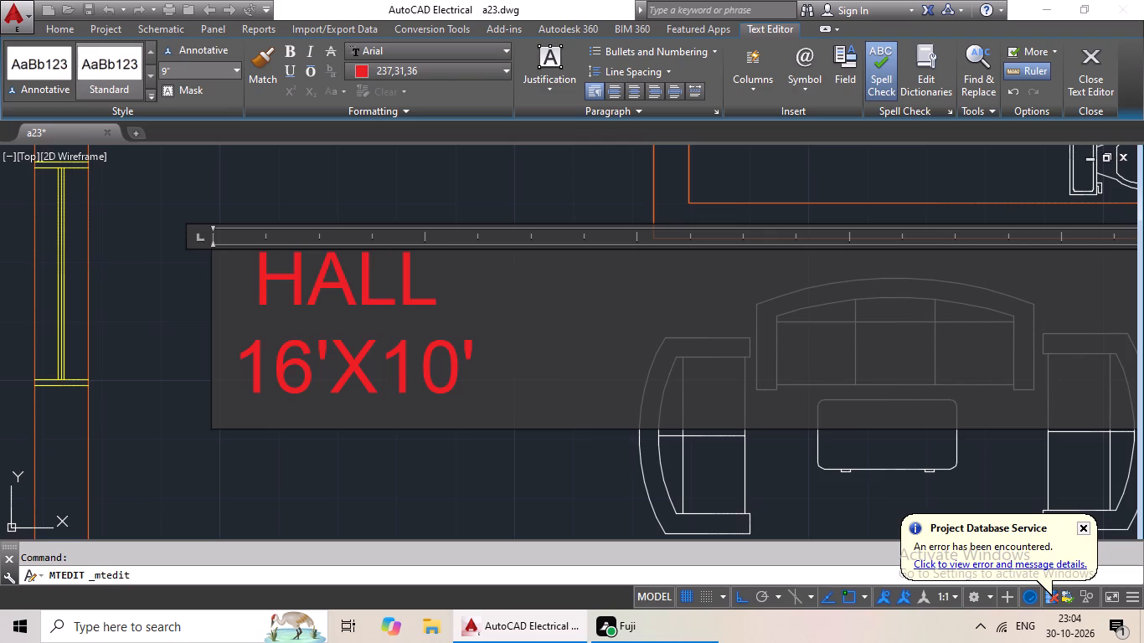
key("space")
left_click(332, 435)
scroll(420, 393, "down", 2)
middle_click_drag(466, 362, 454, 363)
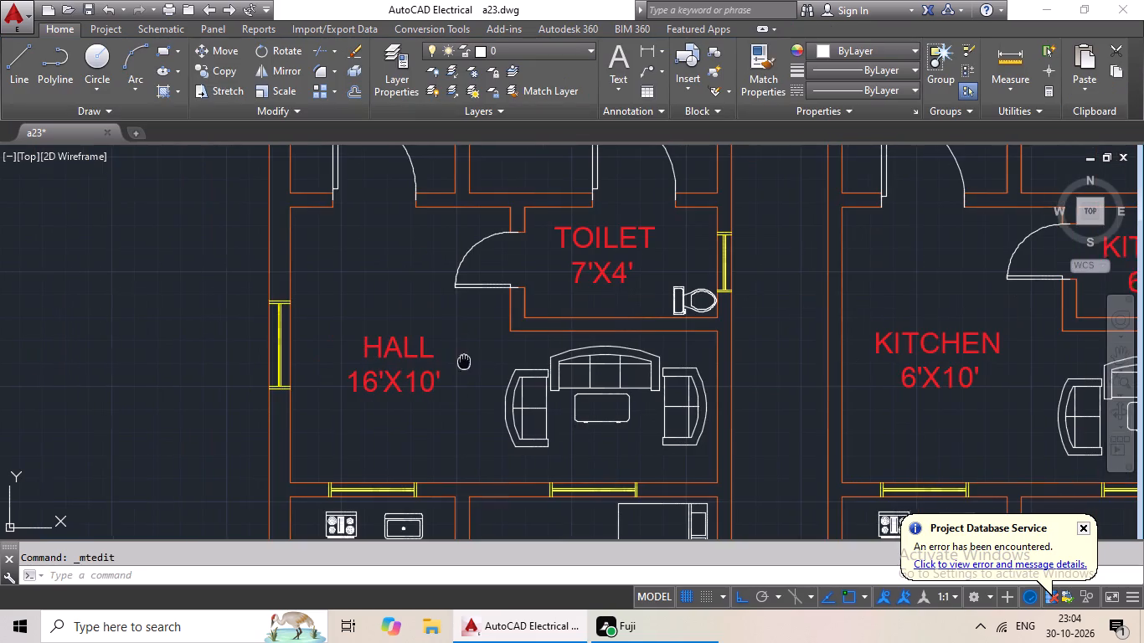
Change the KITCHEN label in the right block's toilet beside the WC to TOILET over 7'X4', centring the size line with leading spaces.
middle_click_drag(454, 363, 312, 363)
scroll(450, 359, "down", 1)
middle_click_drag(583, 358, 386, 358)
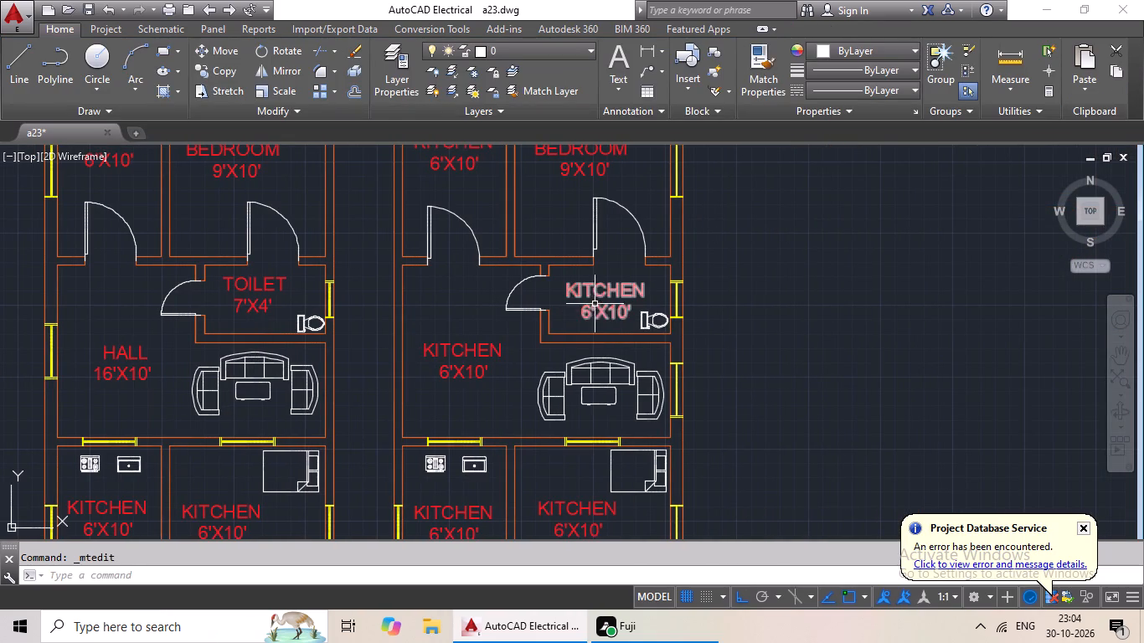
double_click(595, 304)
scroll(595, 305, "up", 2)
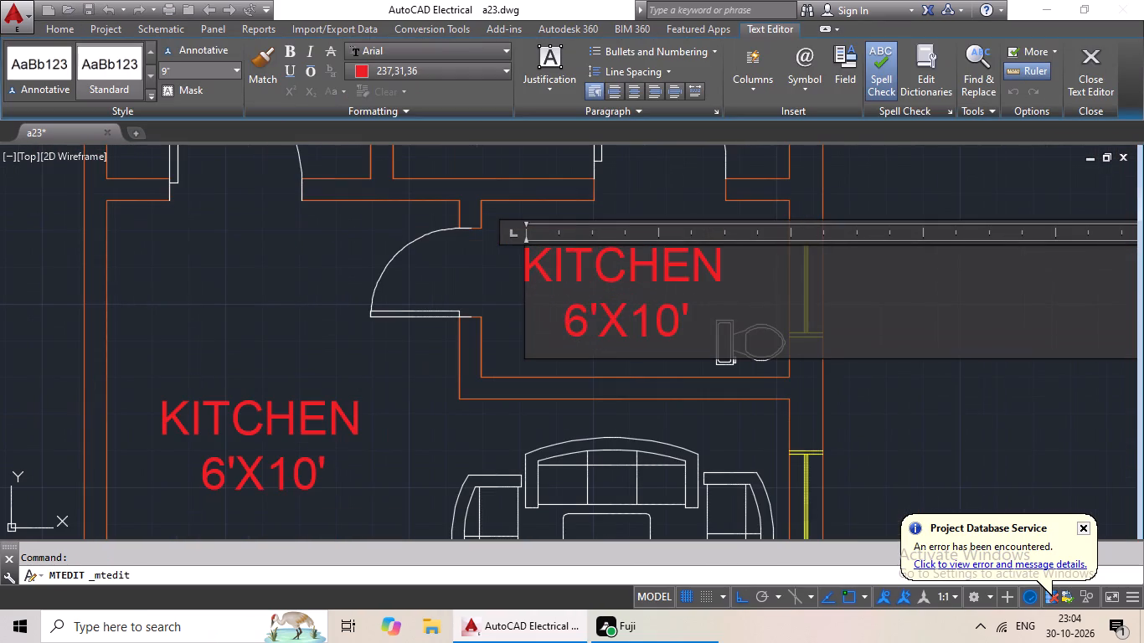
left_click(678, 320)
left_click(688, 320)
key("BackSpace")
key("BackSpace")
key("BackSpace")
key("BackSpace")
key("BackSpace")
key("BackSpace")
key("BackSpace")
key("BackSpace")
key("BackSpace")
key("BackSpace")
key("BackSpace")
key("BackSpace")
key("BackSpace")
key("BackSpace")
key("BackSpace")
key("BackSpace")
key("BackSpace")
key("BackSpace")
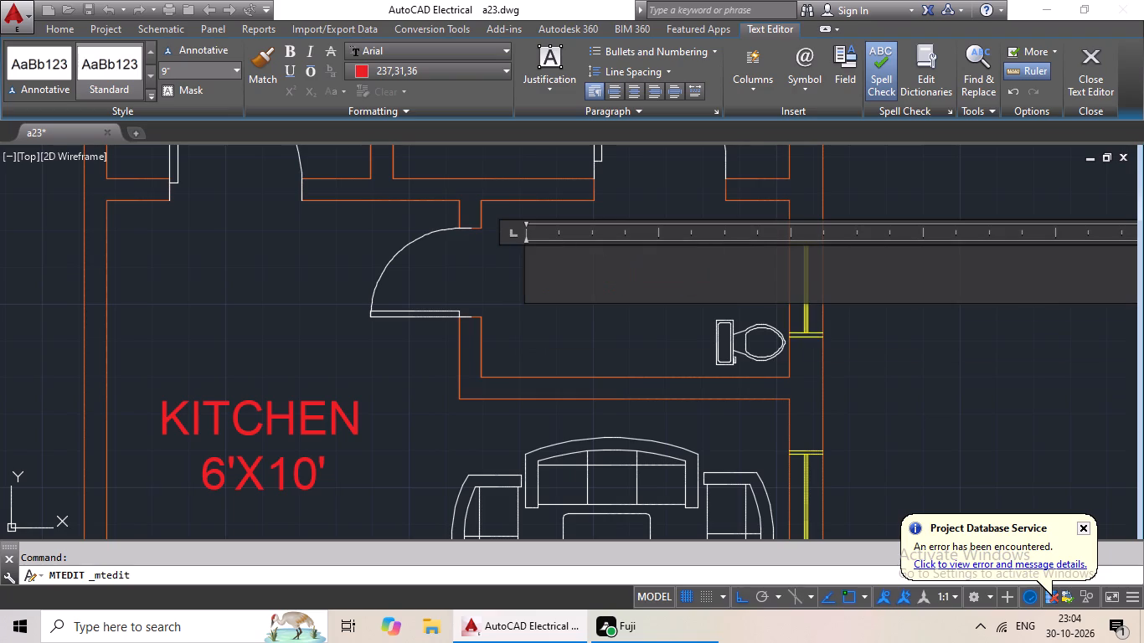
type("TOILET")
key("Return")
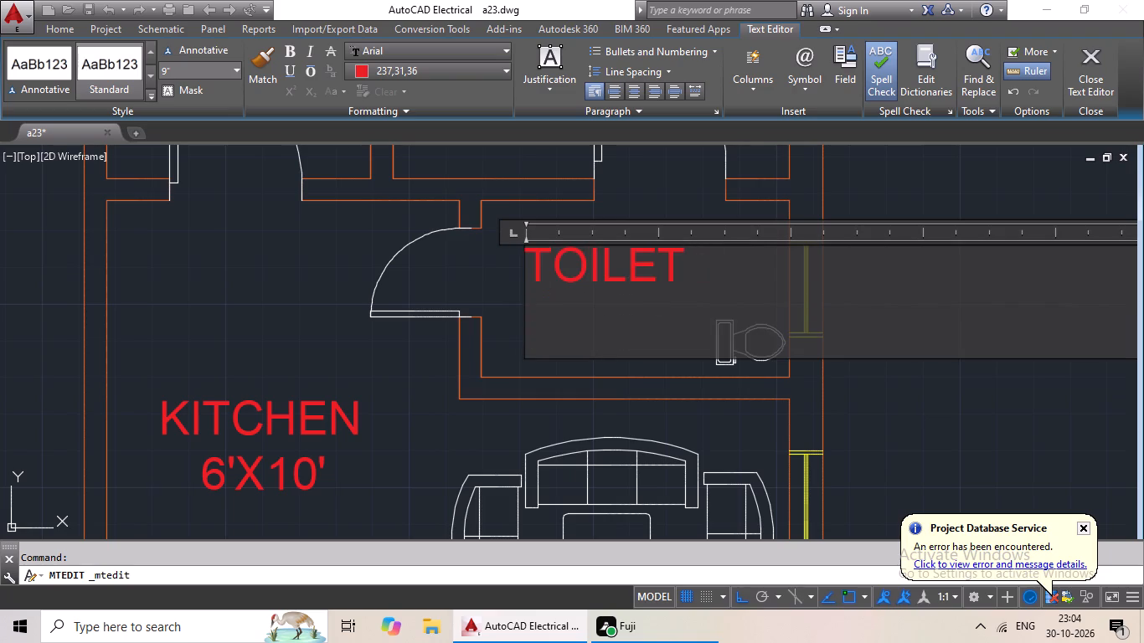
type("7'X4'")
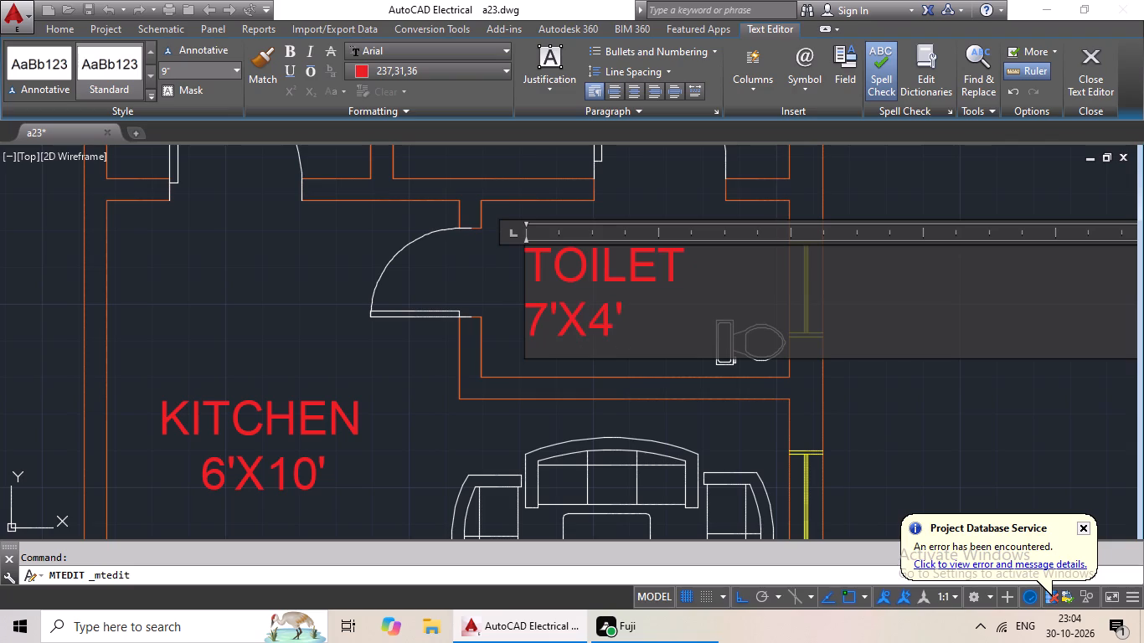
left_click(531, 321)
key("space")
key("space")
key("space")
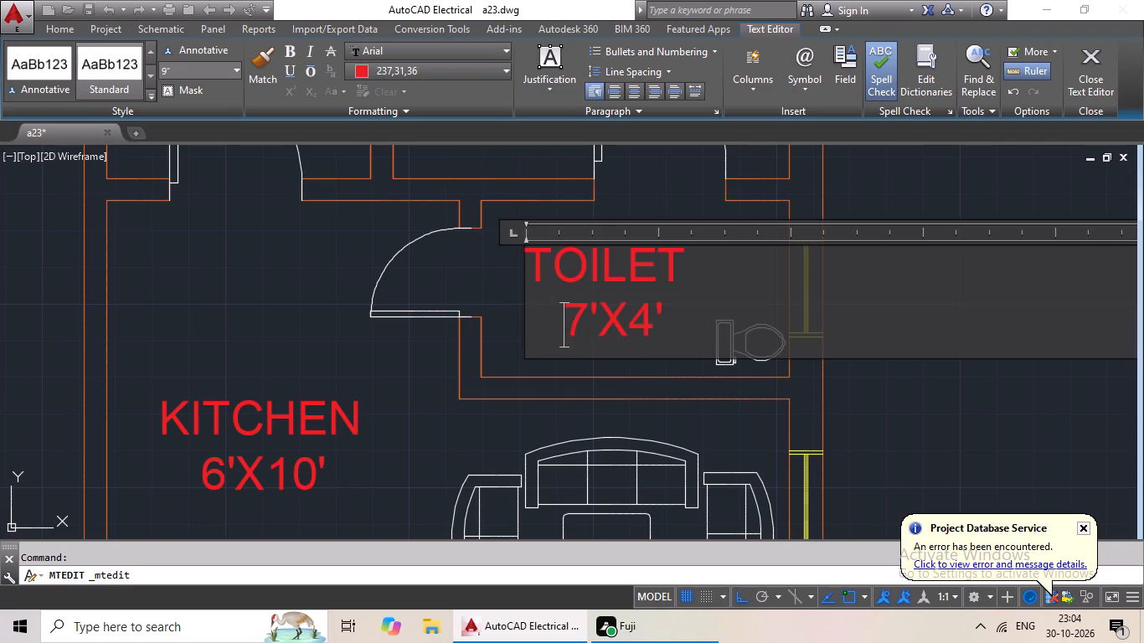
left_click(473, 278)
Change the KITCHEN label in the right block's hall beside the sofa set to HALL over 16'X10', centring HALL with leading spaces.
middle_click_drag(486, 297, 487, 295)
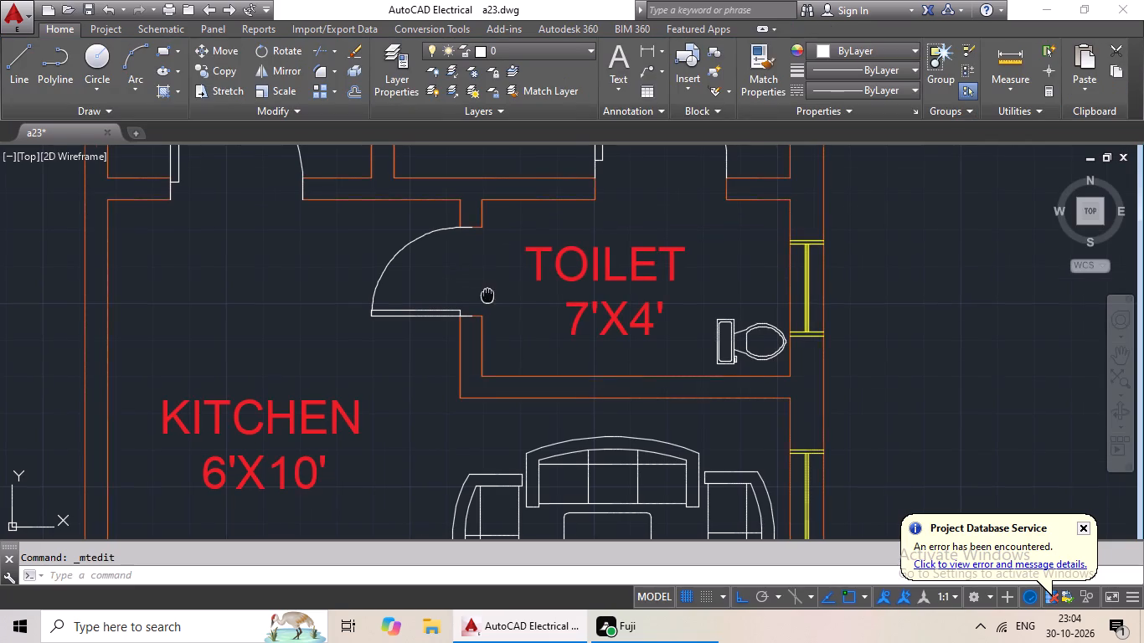
middle_click_drag(487, 295, 507, 240)
scroll(538, 273, "down", 1)
middle_click_drag(539, 273, 590, 232)
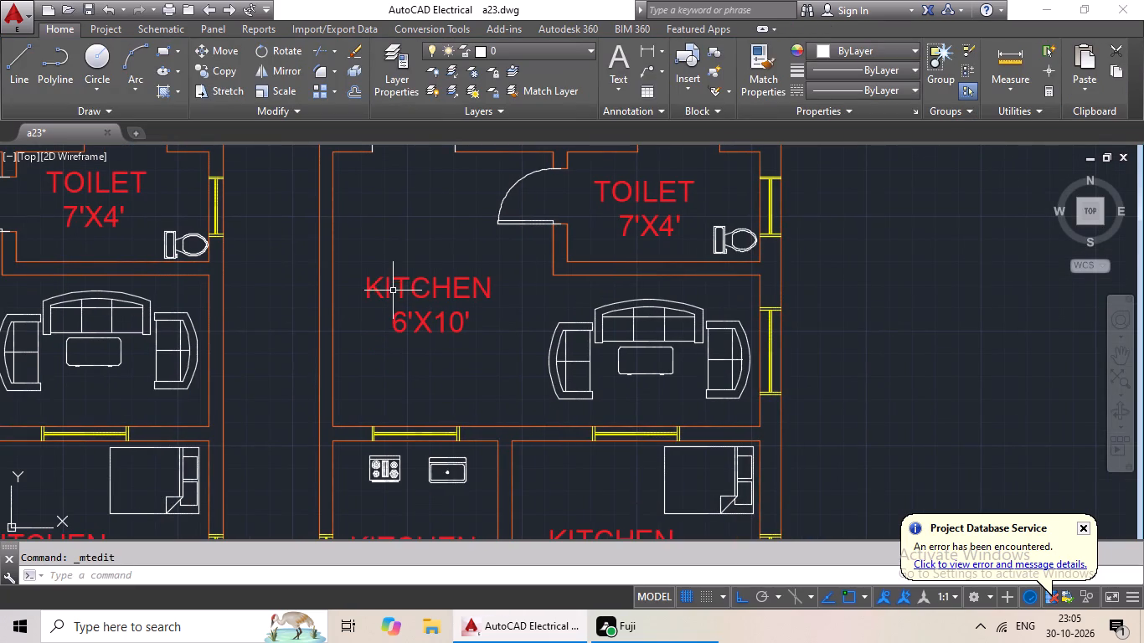
double_click(404, 285)
scroll(428, 302, "up", 2)
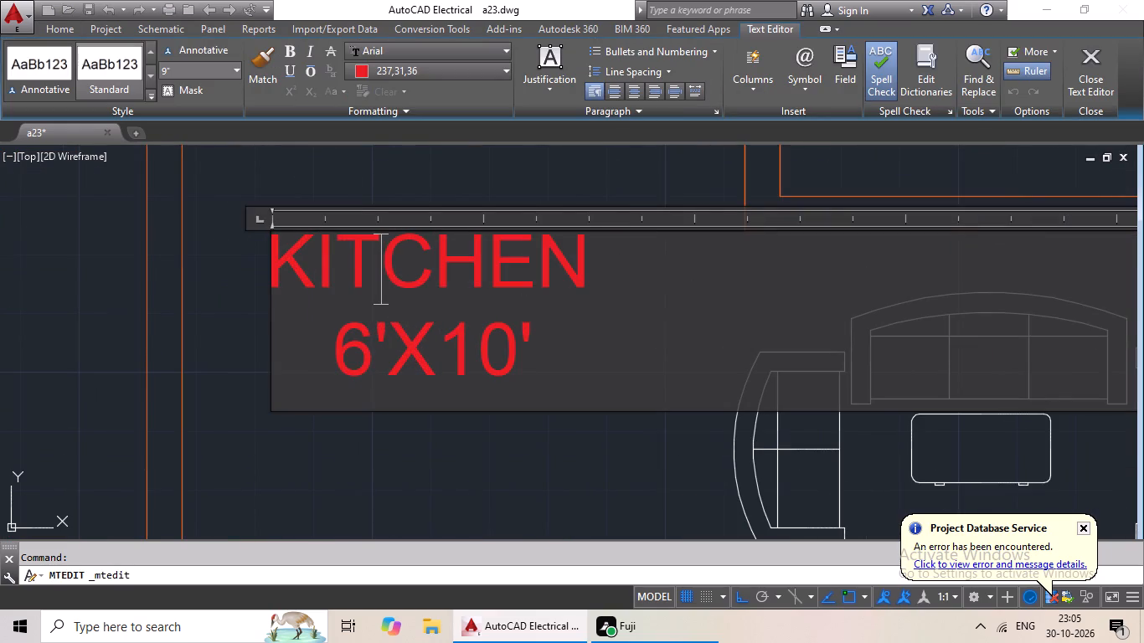
left_click(598, 272)
key("BackSpace")
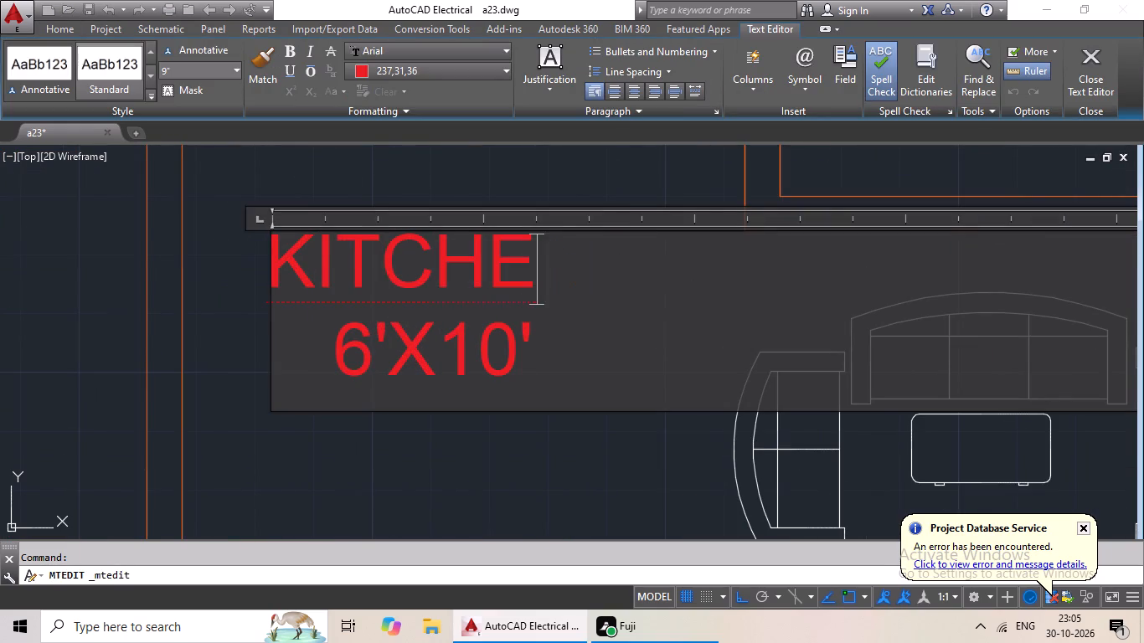
key("BackSpace")
key("BackSpace")
key("BackSpace")
key("BackSpace")
key("BackSpace")
key("BackSpace")
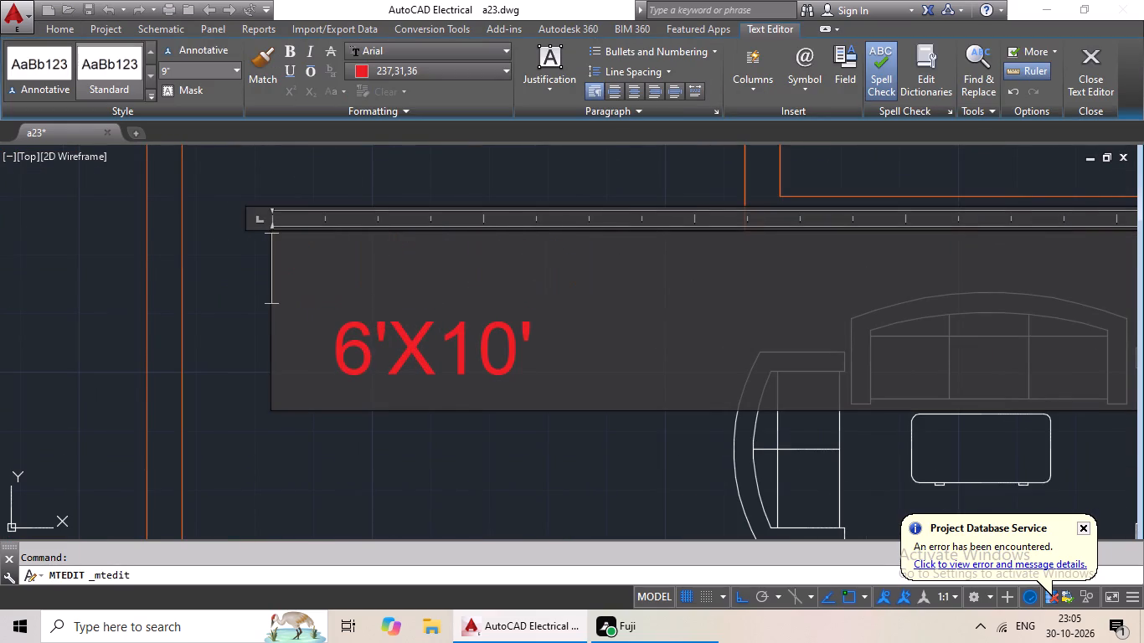
key("shift+h")
type("ALL")
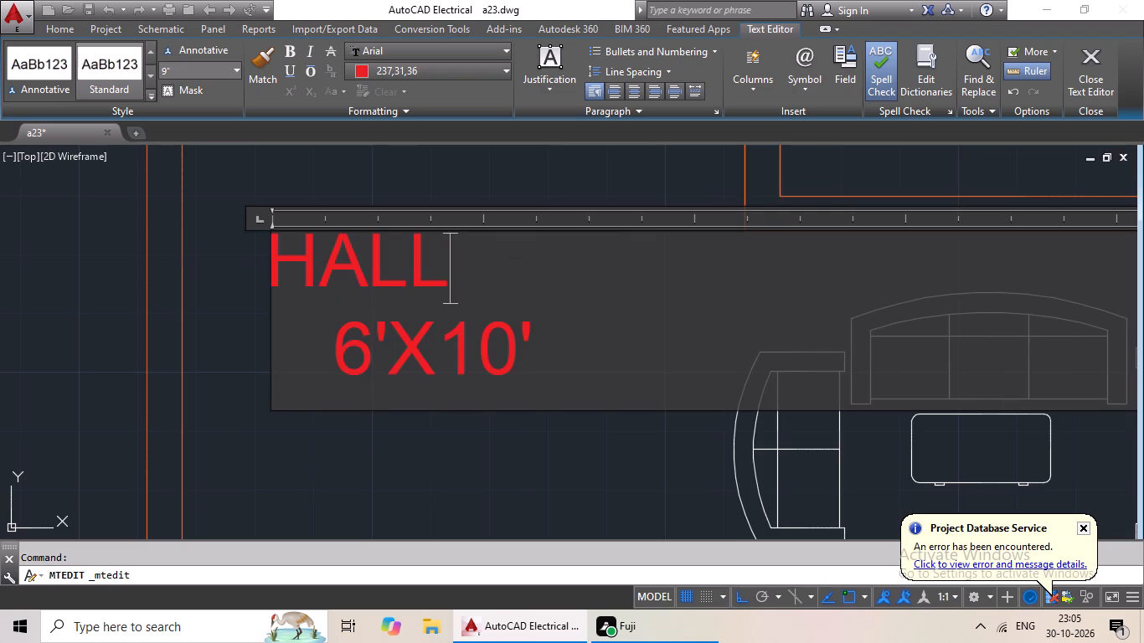
left_click(269, 261)
double_click(272, 260)
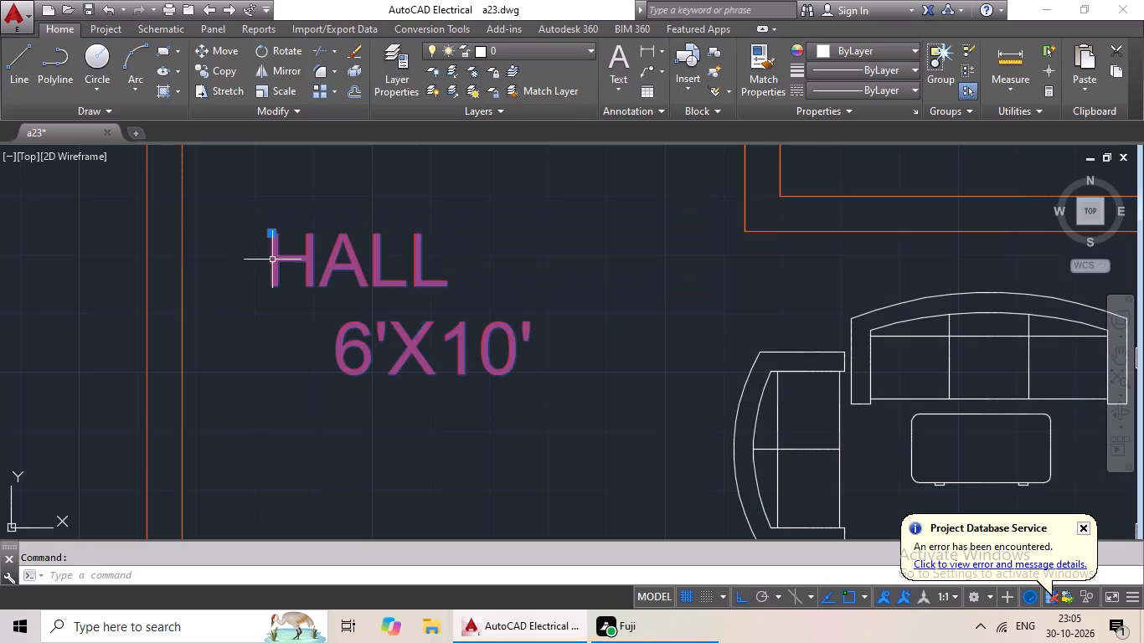
left_click(272, 260)
key("space")
key("space")
key("space")
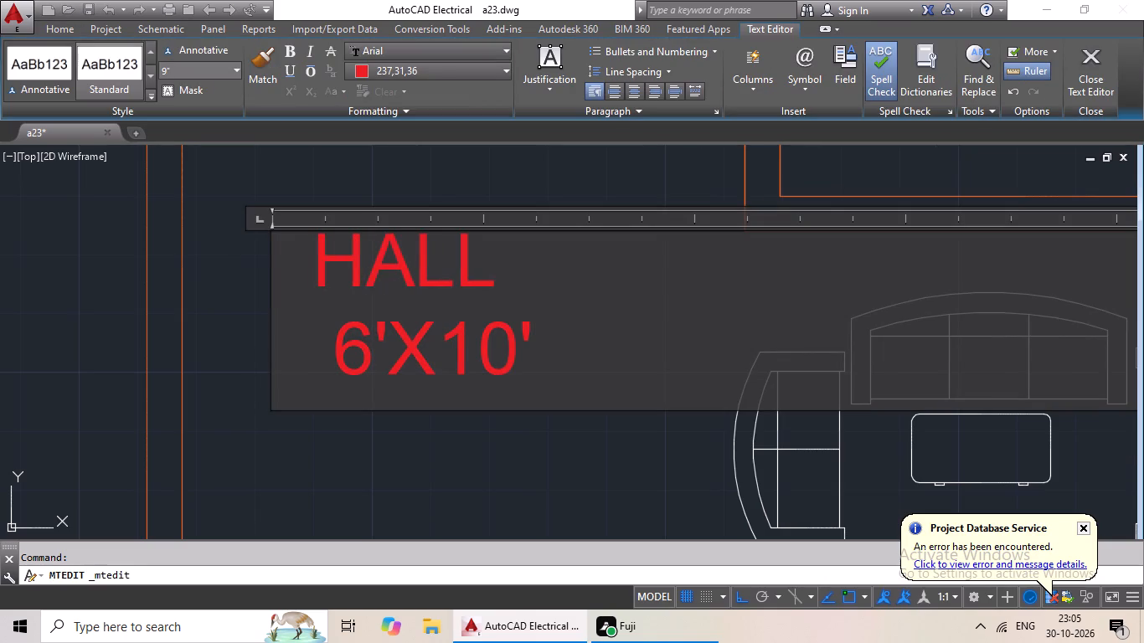
left_click(321, 353)
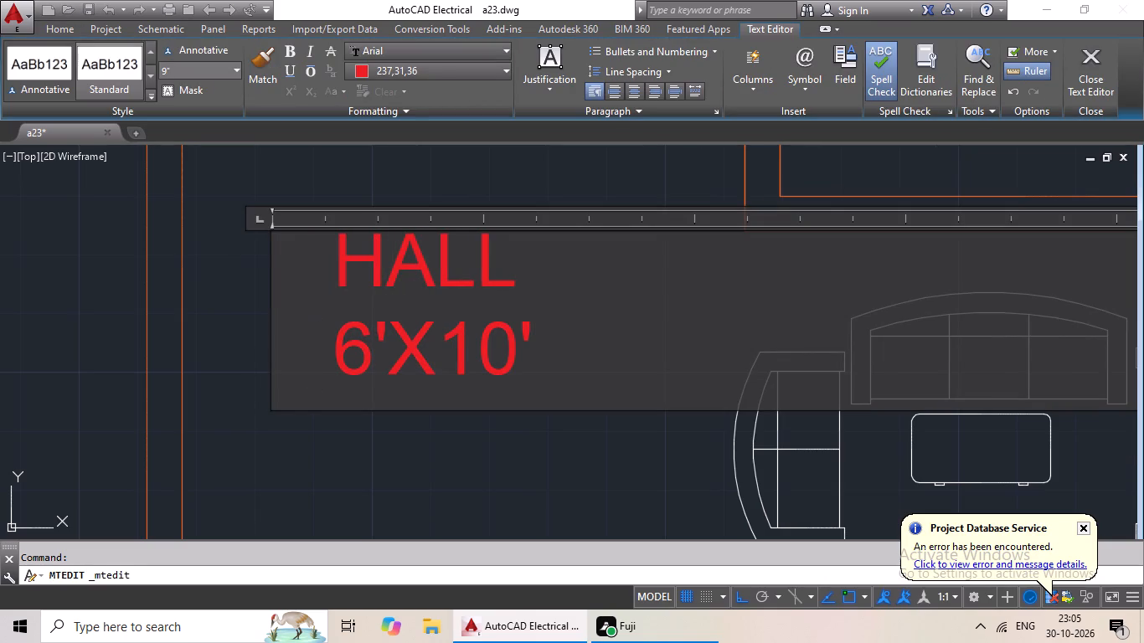
left_click(340, 354)
key("1")
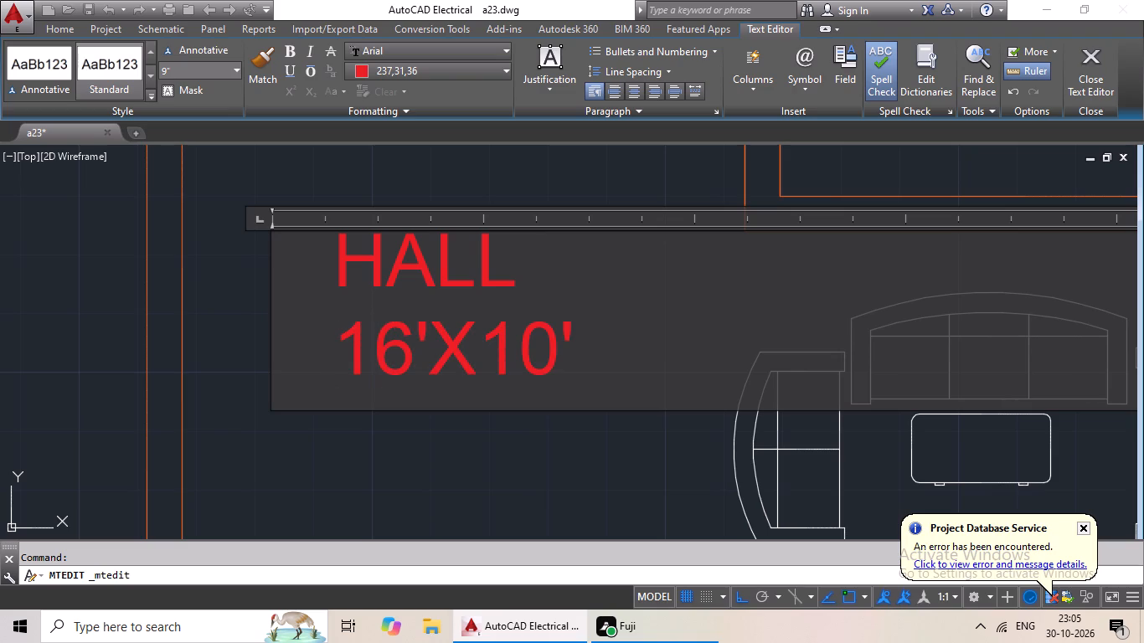
left_click(336, 261)
key("space")
key("space")
left_click(451, 445)
Change the KITCHEN label in the left block's bed room below the hall to BEDROOM over 9'X10', centring the size line with spaces.
scroll(494, 388, "down", 2)
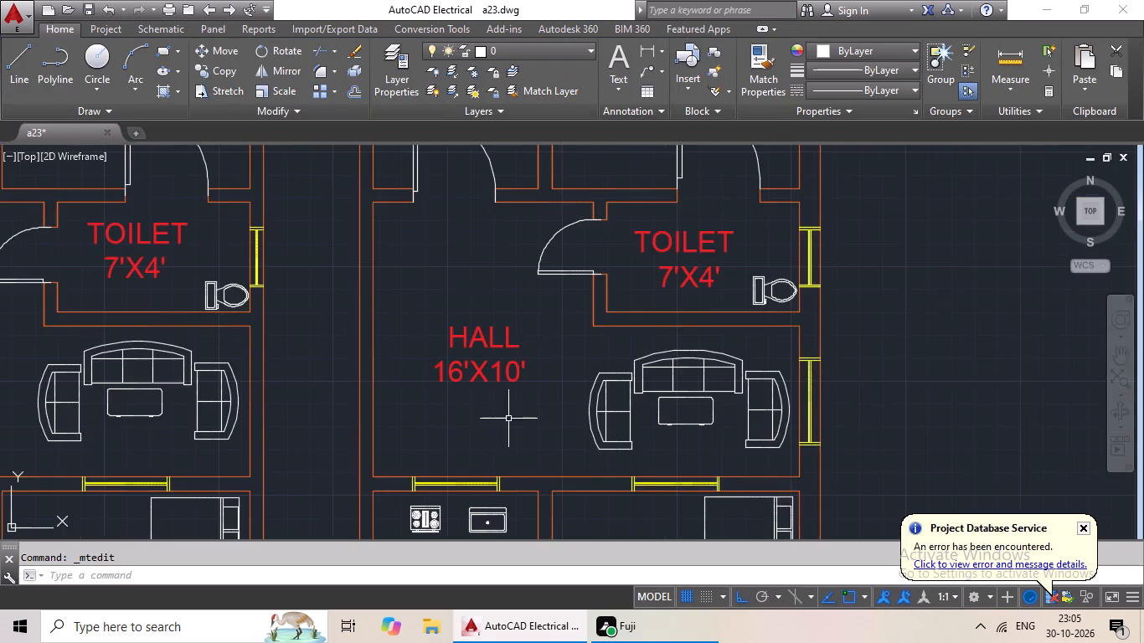
middle_click_drag(508, 419, 544, 337)
scroll(549, 334, "down", 1)
middle_click_drag(549, 349, 578, 276)
middle_click_drag(562, 334, 600, 245)
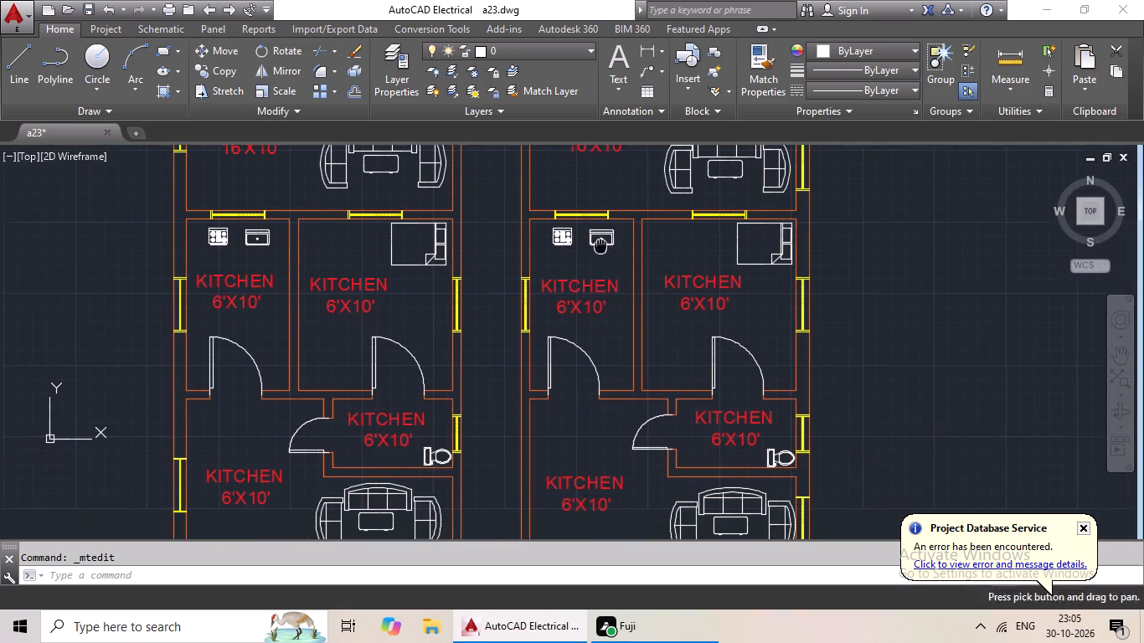
left_click(338, 293)
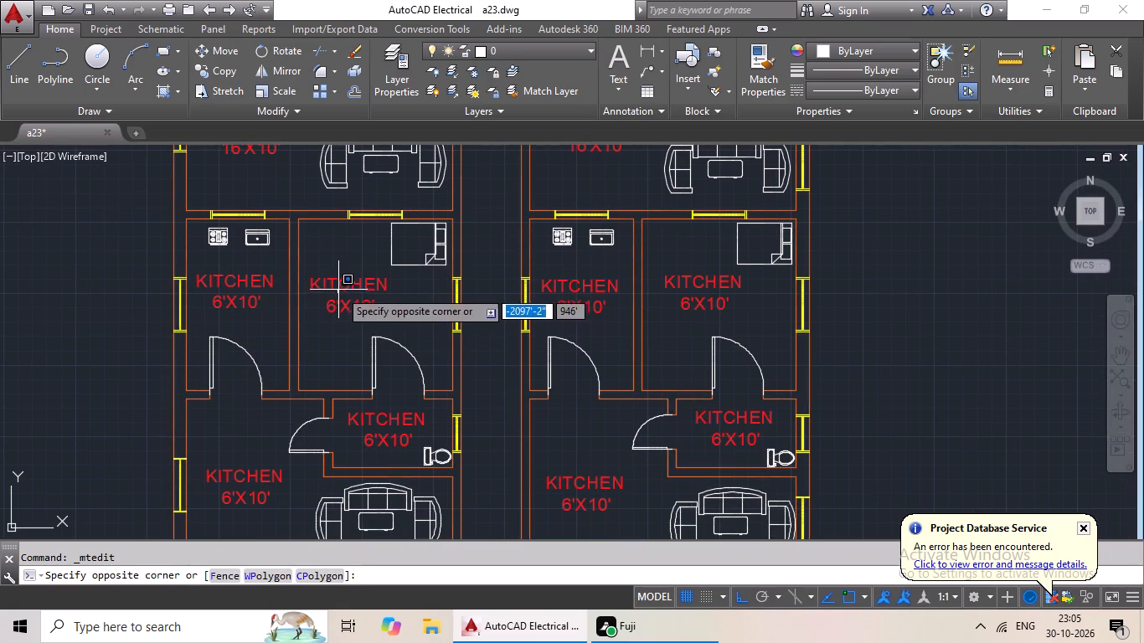
double_click(342, 285)
double_click(332, 281)
scroll(336, 284, "up", 3)
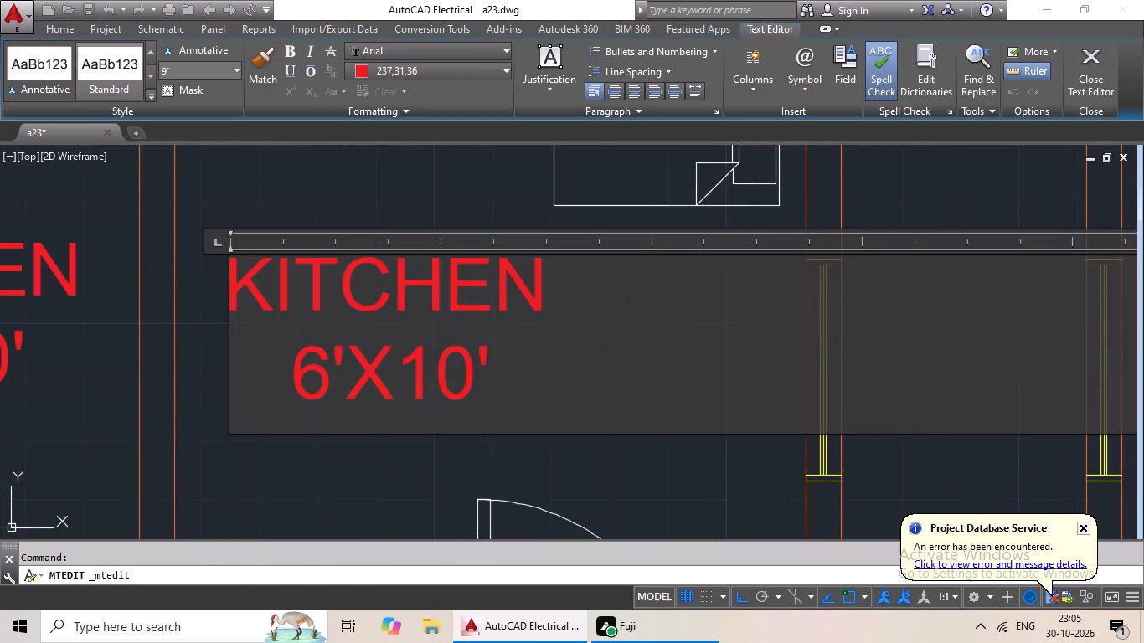
left_click(479, 356)
left_click(515, 369)
key("BackSpace")
key("BackSpace")
key("BackSpace")
key("BackSpace")
key("BackSpace")
key("BackSpace")
key("BackSpace")
key("BackSpace")
key("BackSpace")
key("BackSpace")
key("BackSpace")
key("BackSpace")
key("BackSpace")
key("BackSpace")
key("BackSpace")
key("BackSpace")
key("BackSpace")
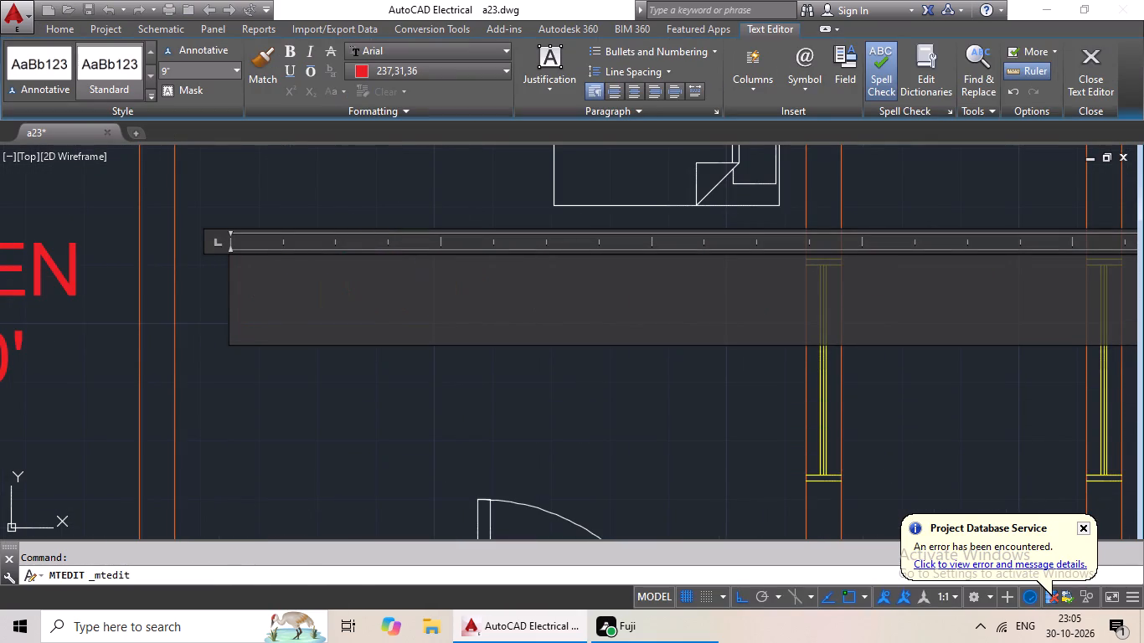
type("BE")
type("DROO")
key("shift+m")
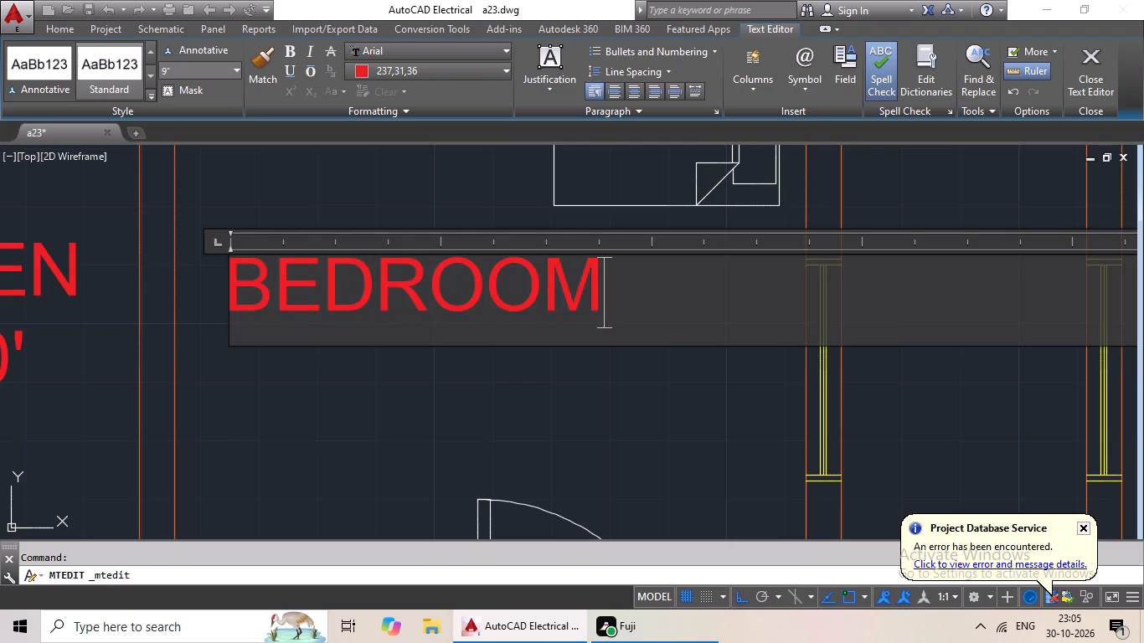
key("Return")
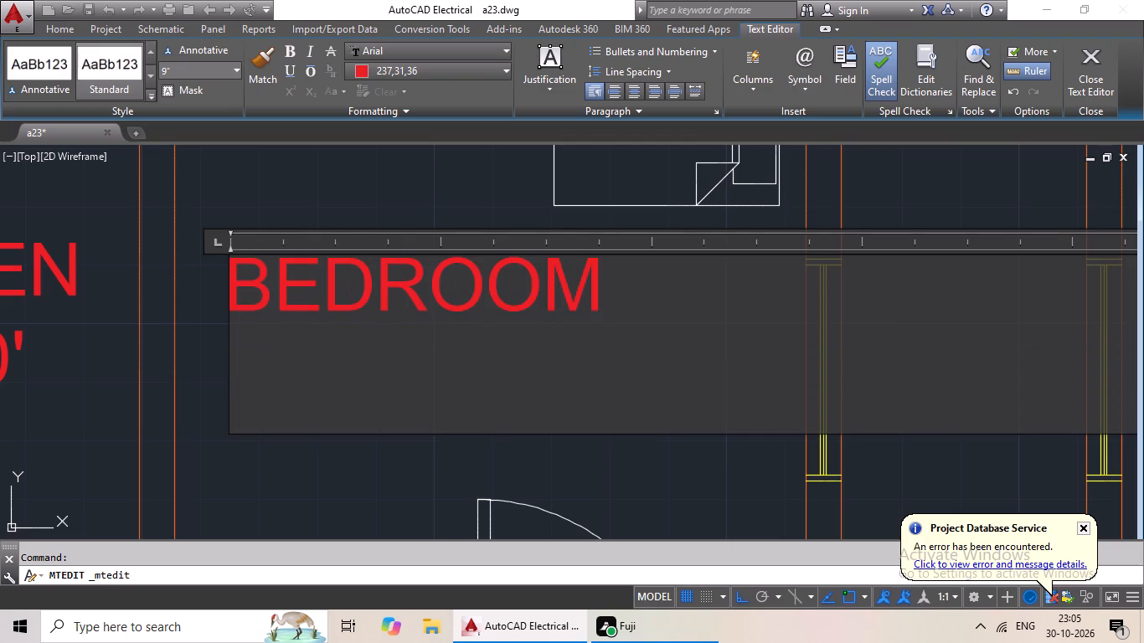
type("9'X10'")
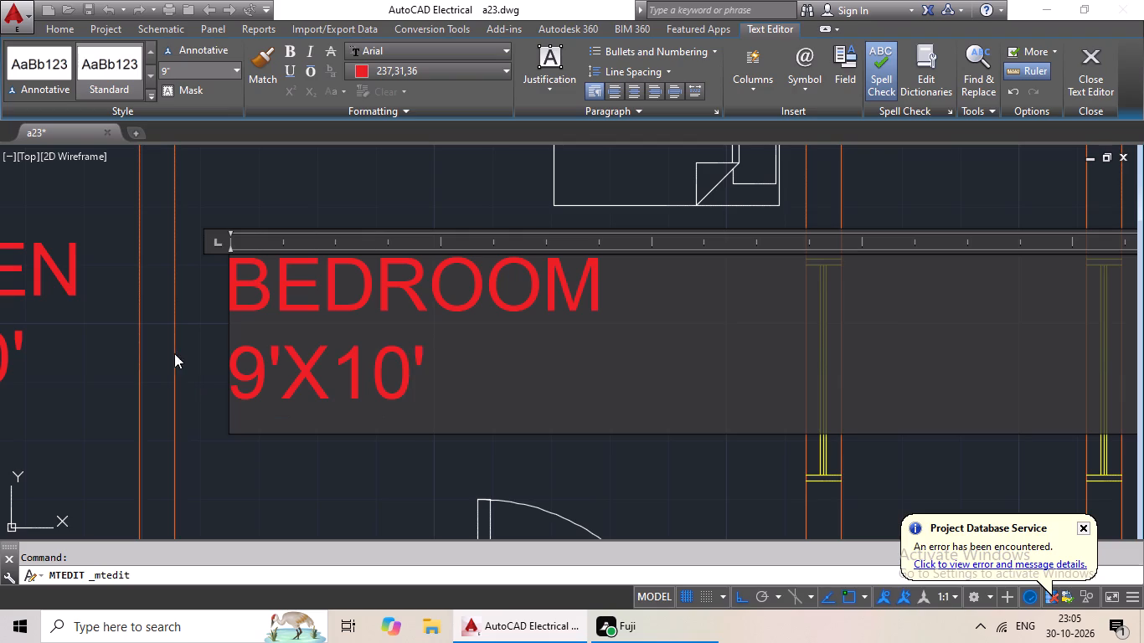
left_click(239, 352)
key("space")
key("space")
key("space")
key("space")
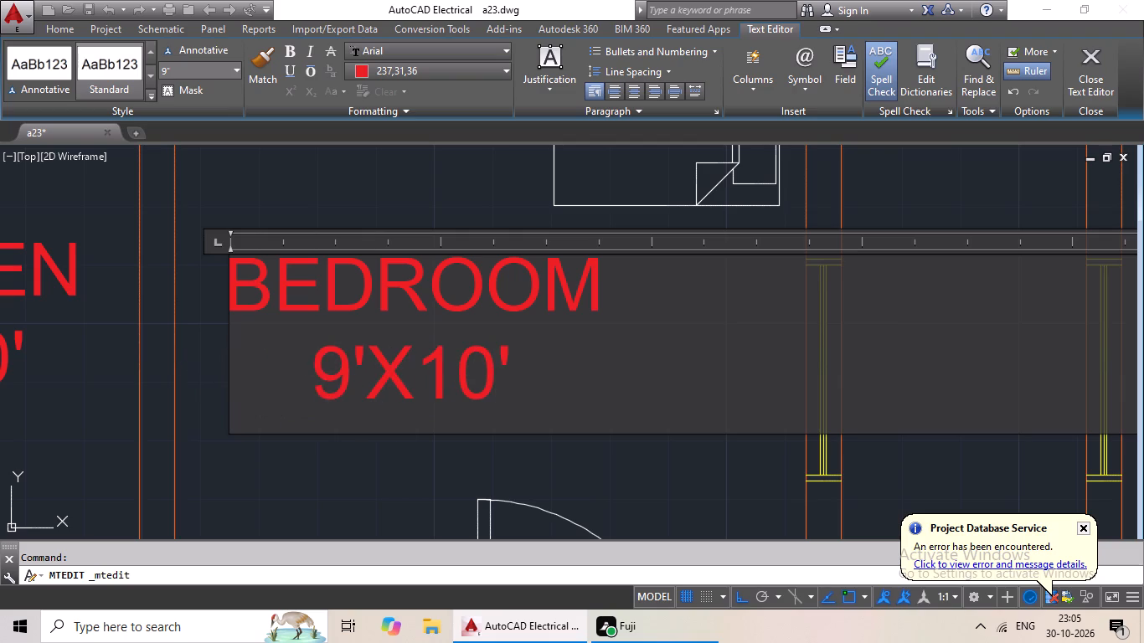
left_click(348, 488)
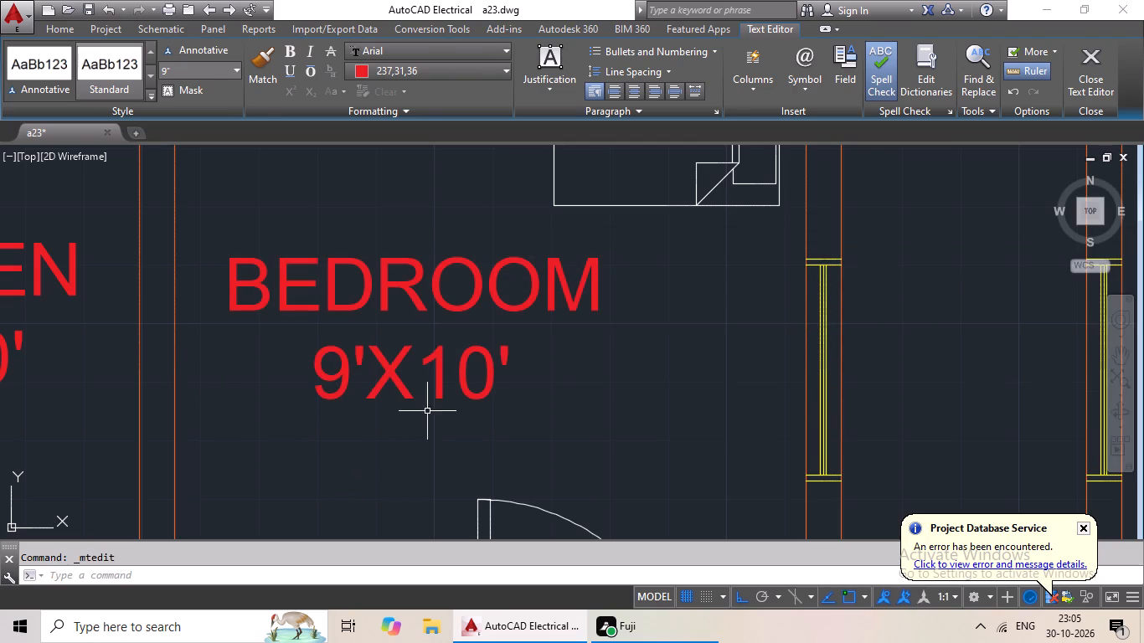
Change the KITCHEN label in the right block's bed room below the hall to BEDROOM over 9'X10', centring the size line with leading spaces.
scroll(459, 406, "down", 4)
middle_click_drag(448, 368, 354, 346)
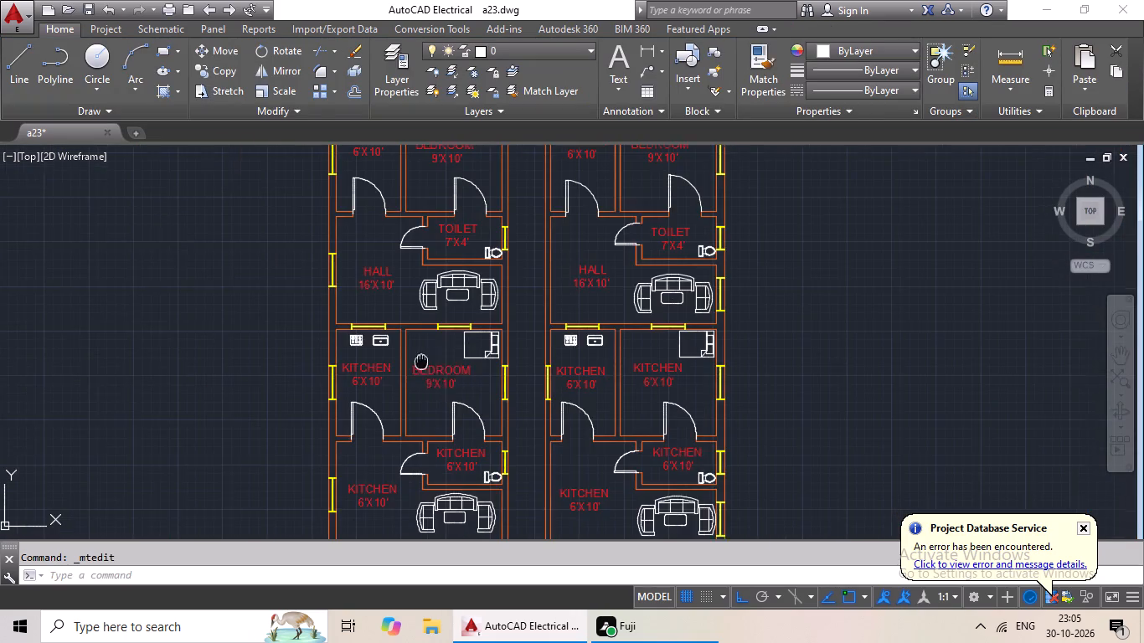
middle_click_drag(354, 346, 222, 332)
scroll(340, 342, "up", 1)
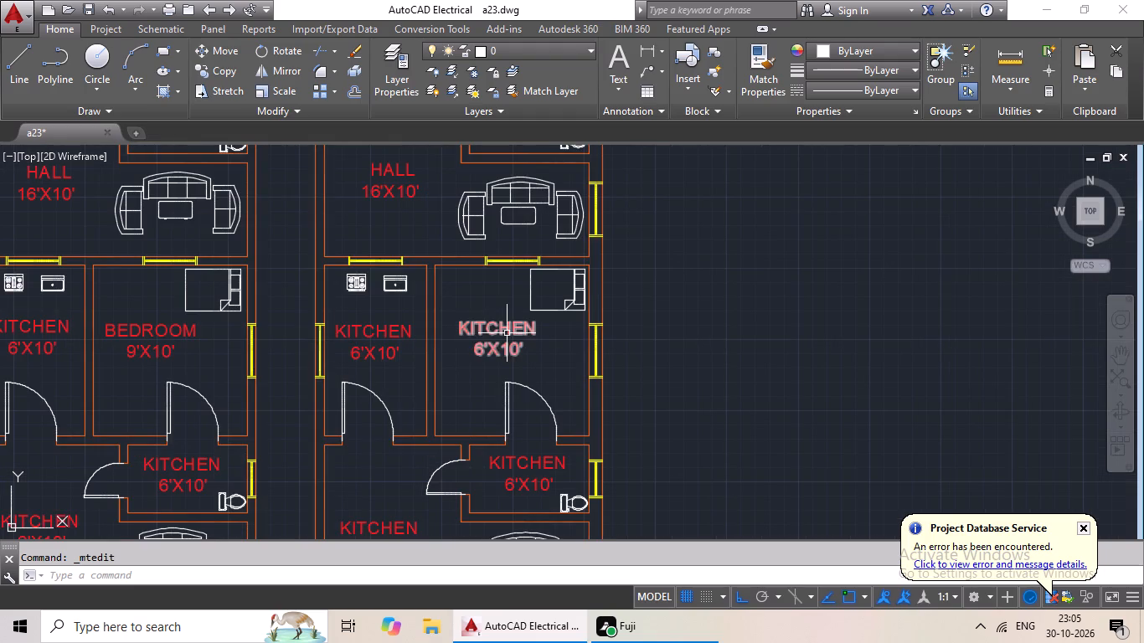
double_click(507, 332)
scroll(507, 332, "up", 3)
left_click(623, 392)
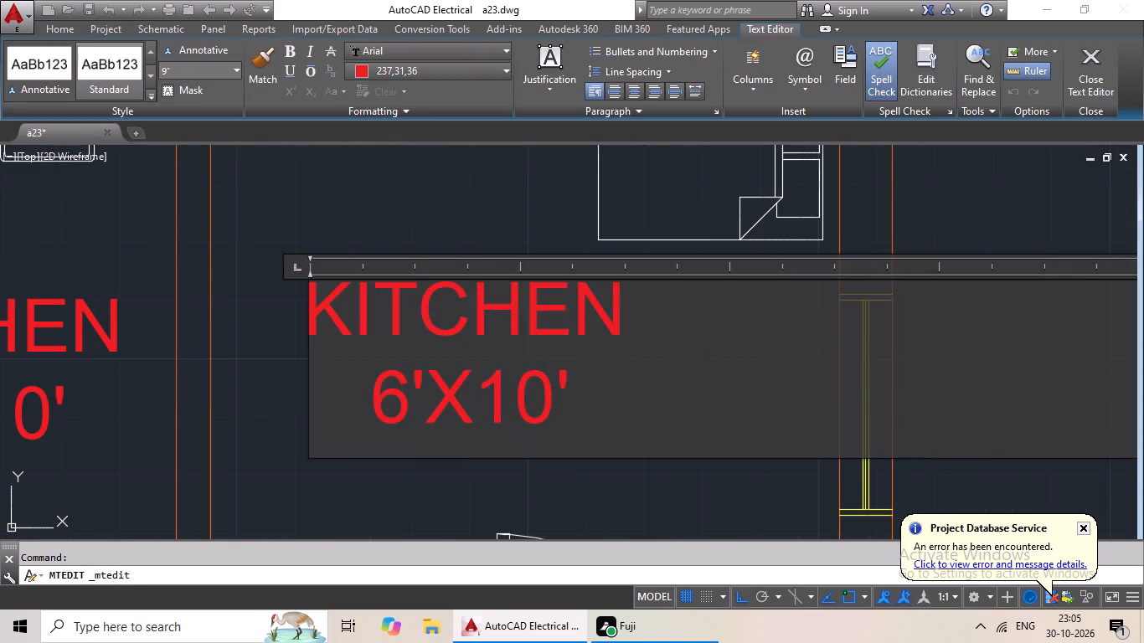
key("BackSpace")
key("BackSpace")
key("BackSpace")
key("BackSpace")
key("BackSpace")
key("BackSpace")
key("BackSpace")
key("BackSpace")
key("BackSpace")
key("BackSpace")
key("BackSpace")
key("BackSpace")
key("BackSpace")
key("BackSpace")
key("BackSpace")
key("BackSpace")
key("BackSpace")
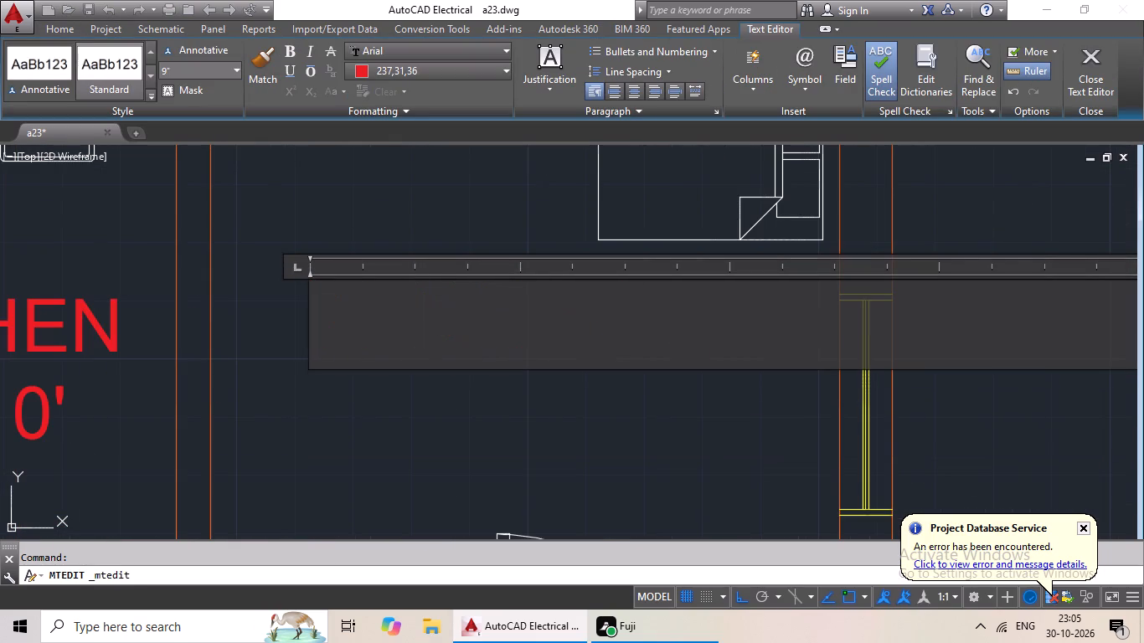
type("BEDROOM")
key("Return")
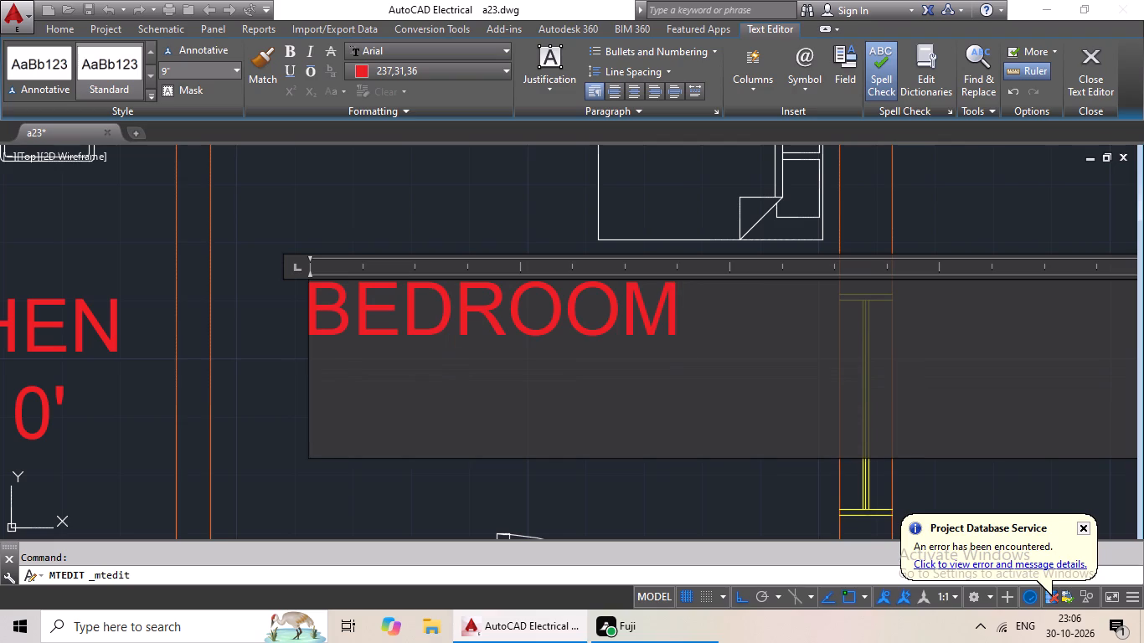
type("9'X10'")
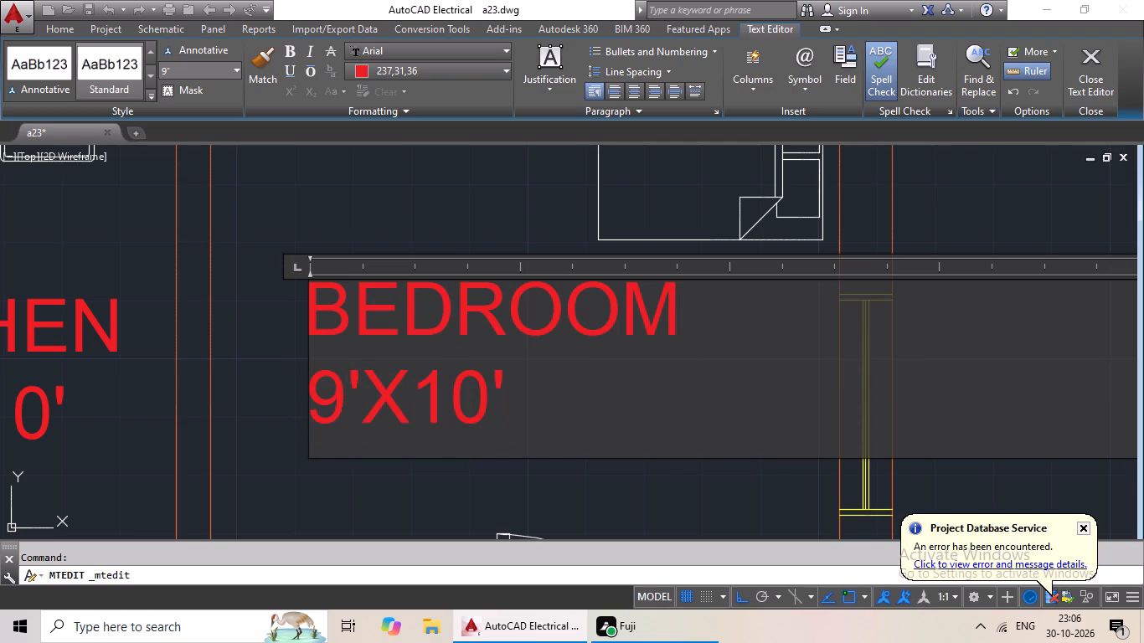
left_click(317, 377)
key("space")
key("space")
key("space")
key("space")
key("space")
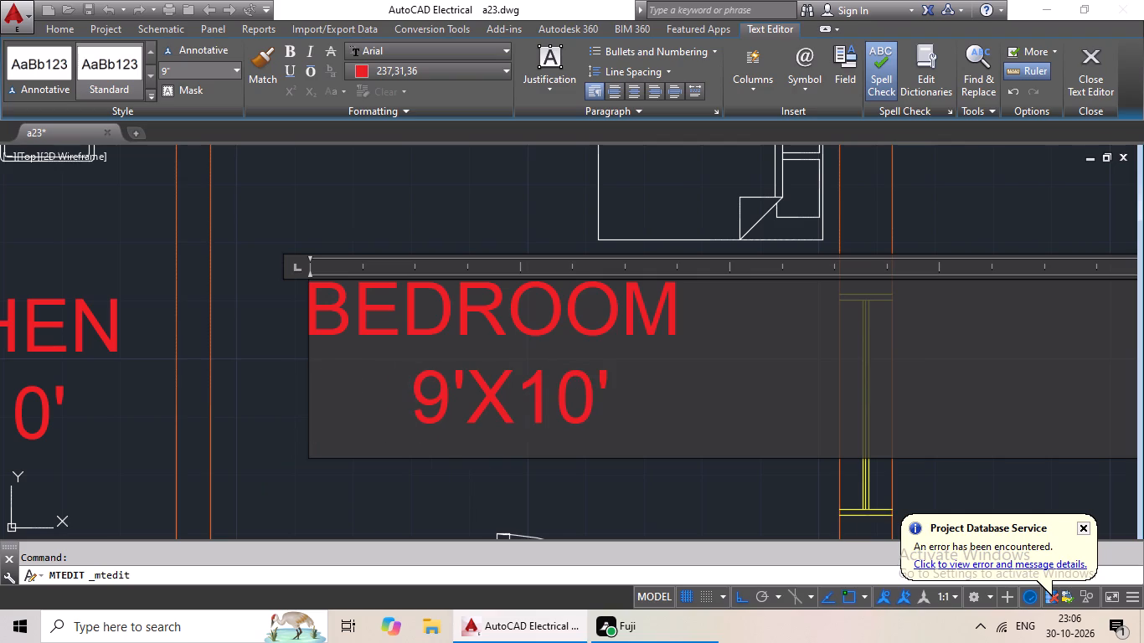
left_click(331, 507)
Change the KITCHEN label in the left block's next toilet, below the bedroom, to TOILET over 7'X4', centring the size line with leading spaces.
scroll(373, 478, "down", 2)
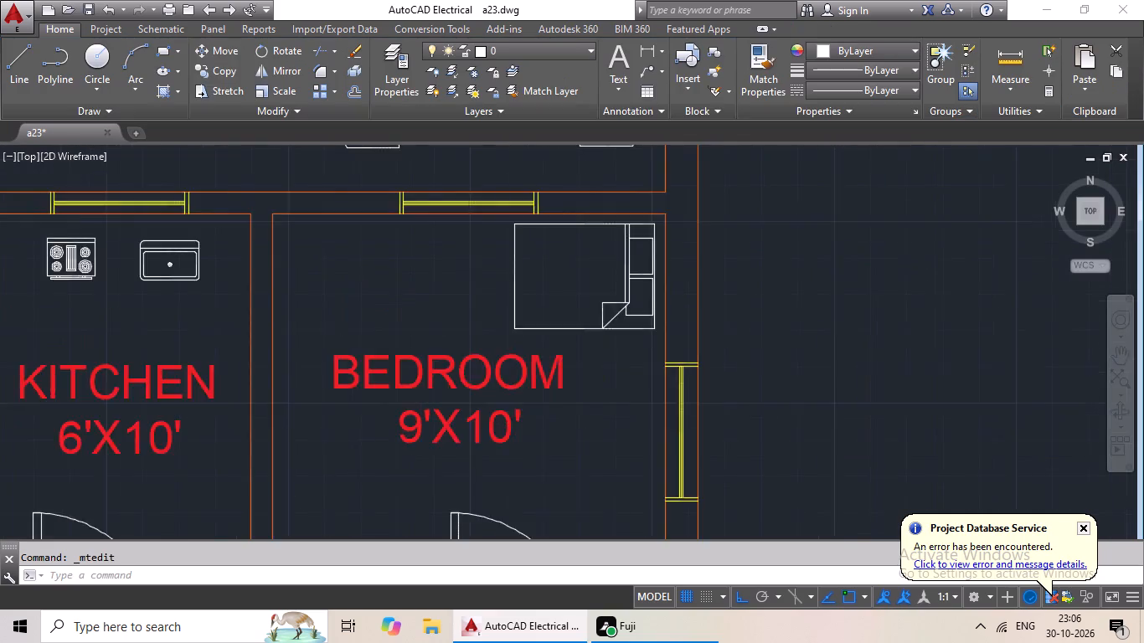
scroll(380, 470, "down", 2)
middle_click_drag(375, 473, 502, 390)
middle_click_drag(446, 422, 471, 344)
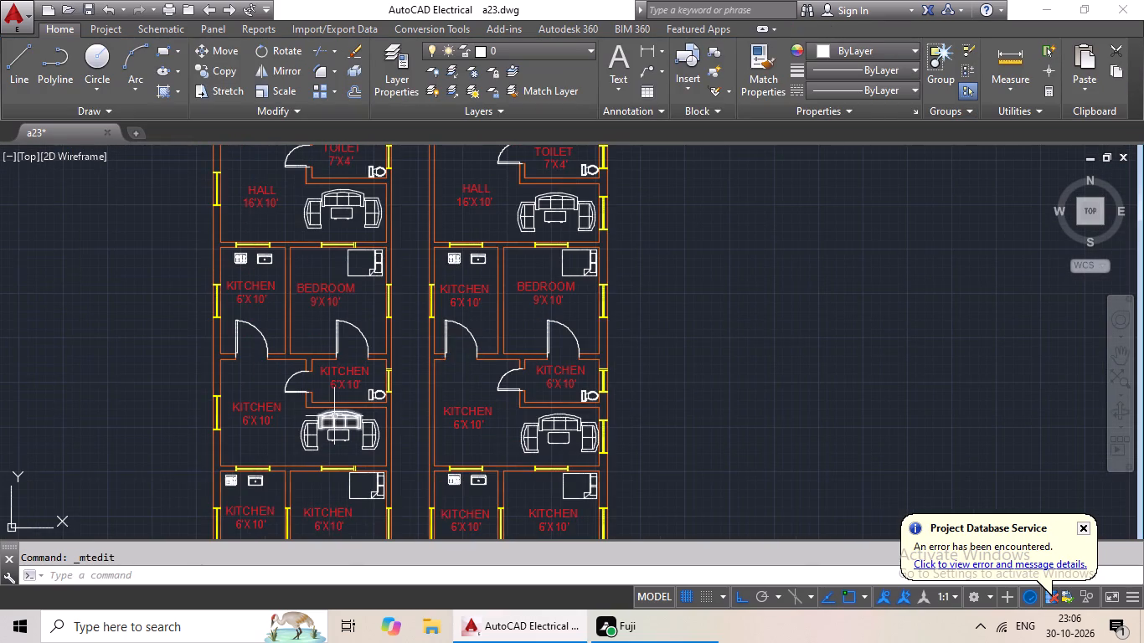
scroll(343, 409, "up", 2)
double_click(347, 352)
scroll(347, 352, "up", 2)
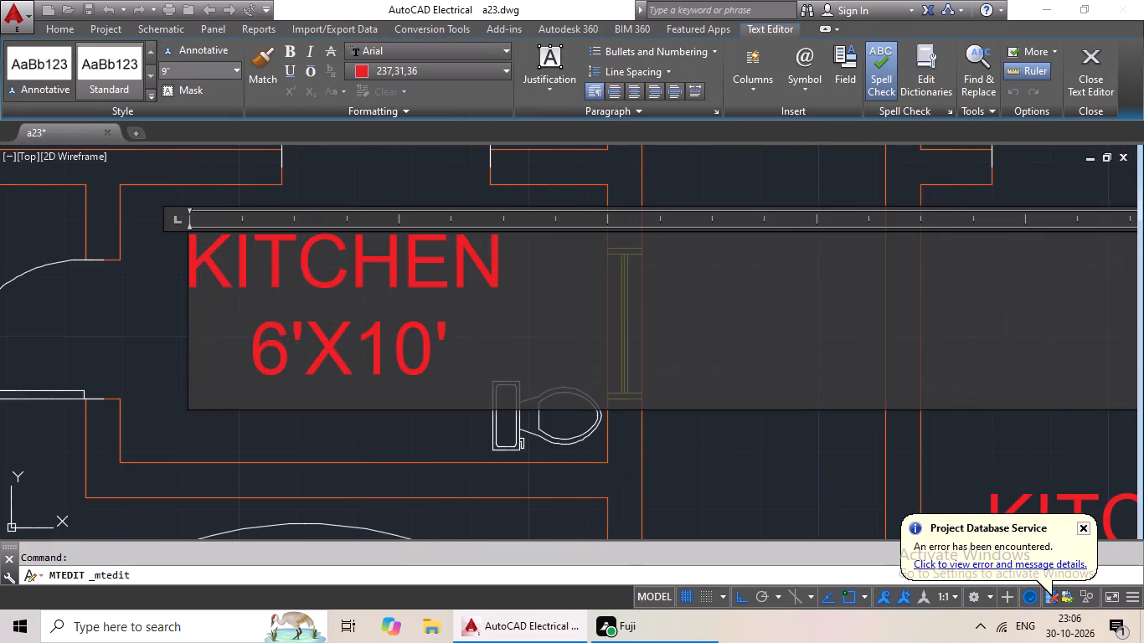
left_click(472, 352)
key("BackSpace")
key("BackSpace")
key("BackSpace")
key("BackSpace")
key("BackSpace")
key("BackSpace")
key("BackSpace")
key("BackSpace")
key("BackSpace")
key("BackSpace")
key("BackSpace")
key("BackSpace")
key("BackSpace")
key("BackSpace")
key("BackSpace")
key("BackSpace")
key("BackSpace")
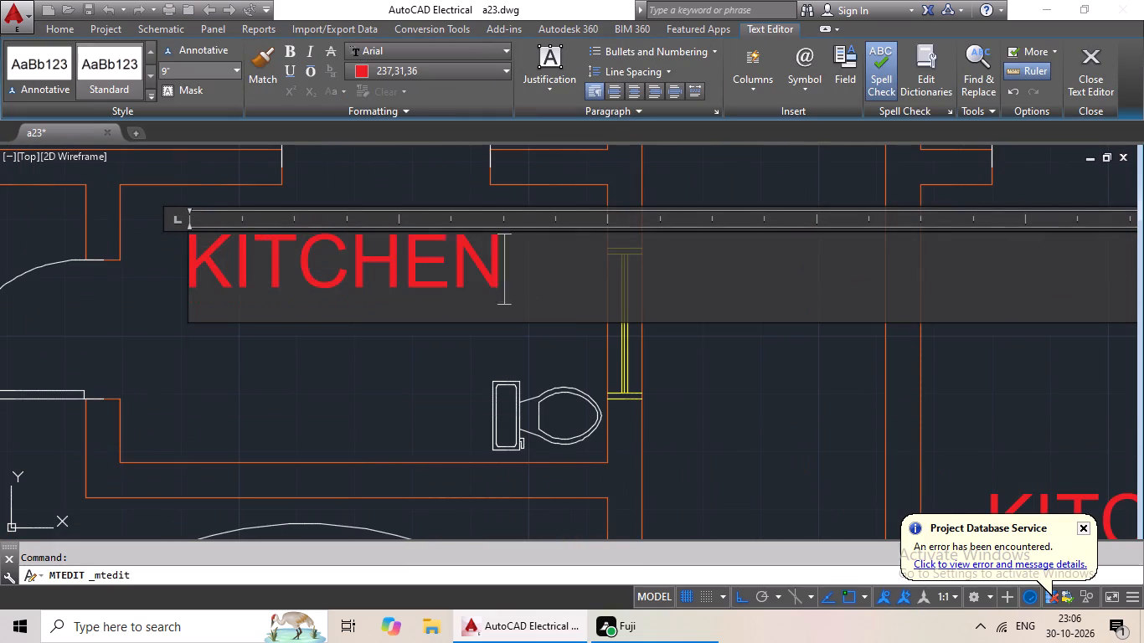
type("TO")
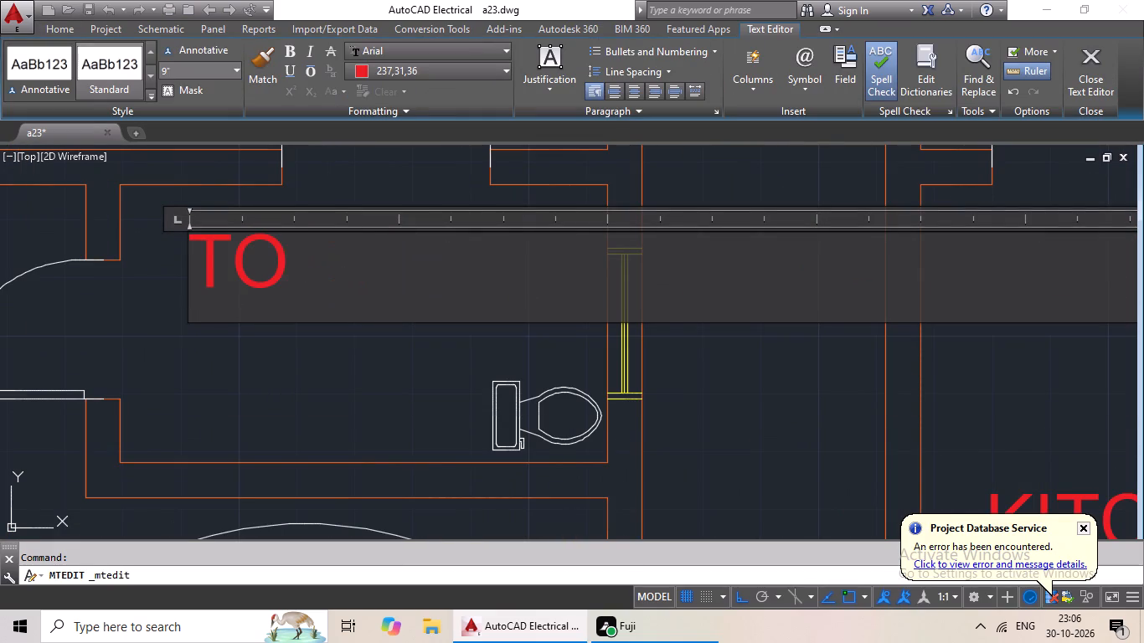
type("ILET")
key("Return")
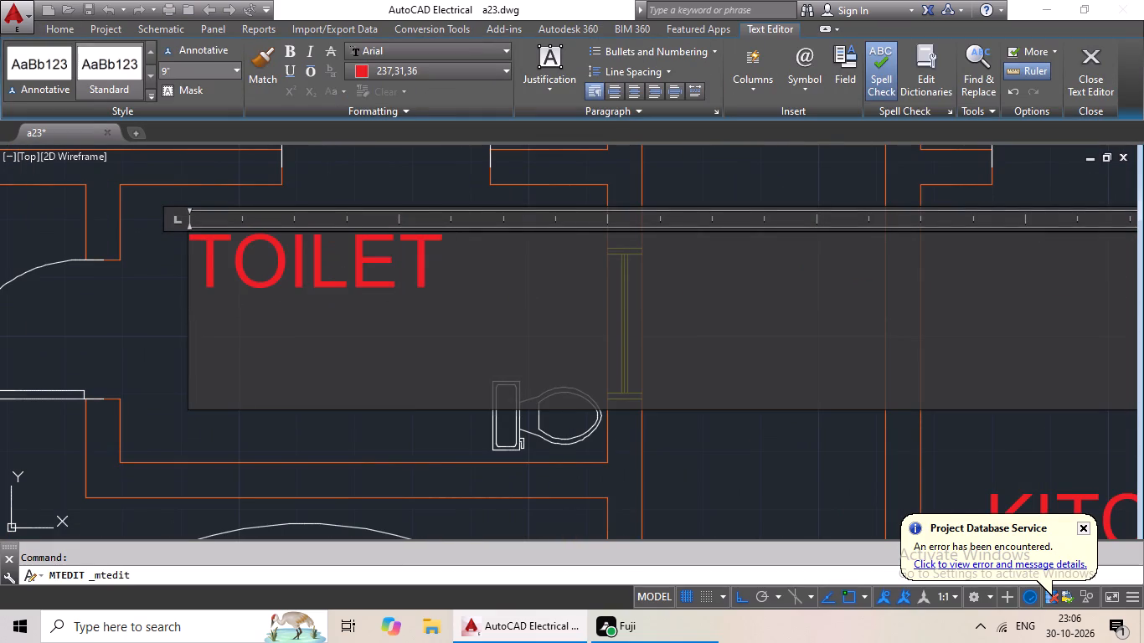
type("7'")
type("X4'")
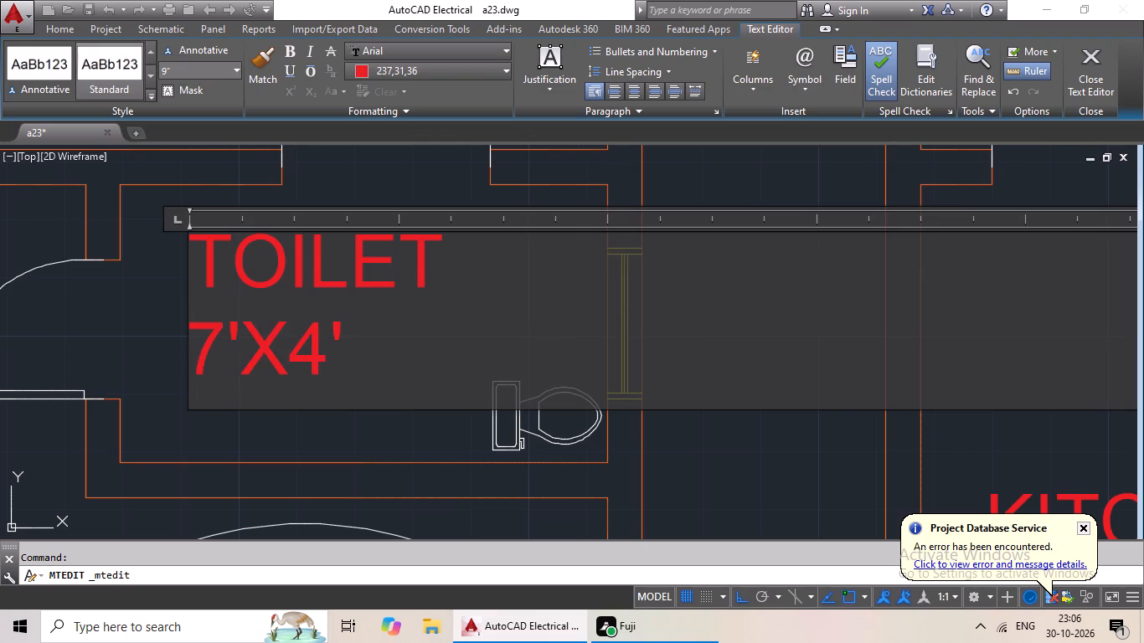
left_click(206, 327)
key("space")
key("space")
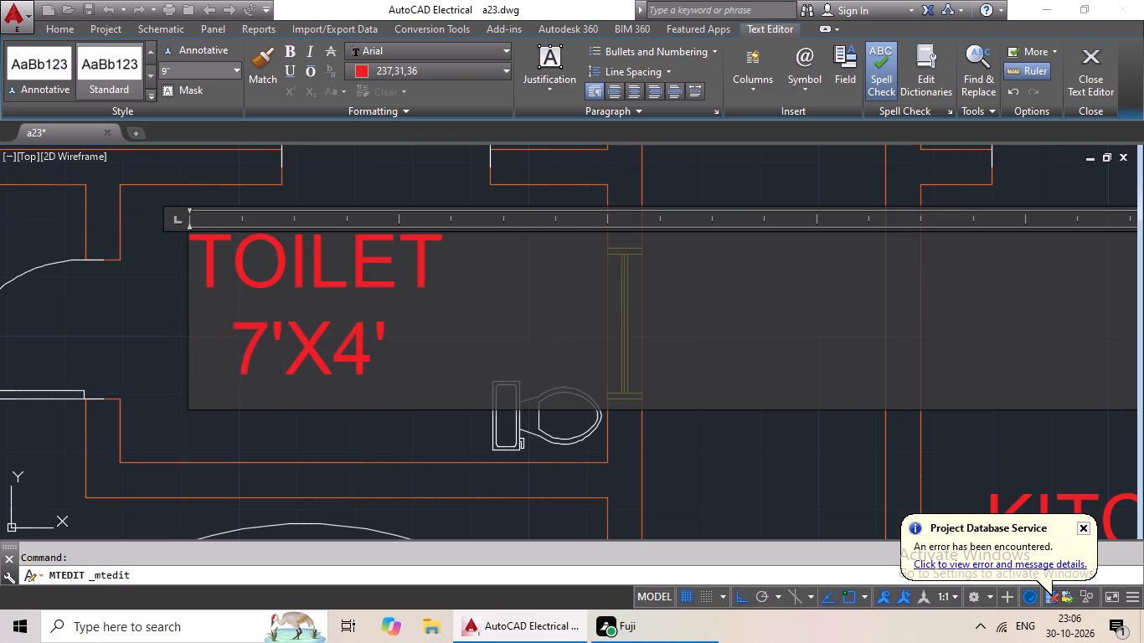
key("space")
left_click(304, 410)
left_click(305, 439)
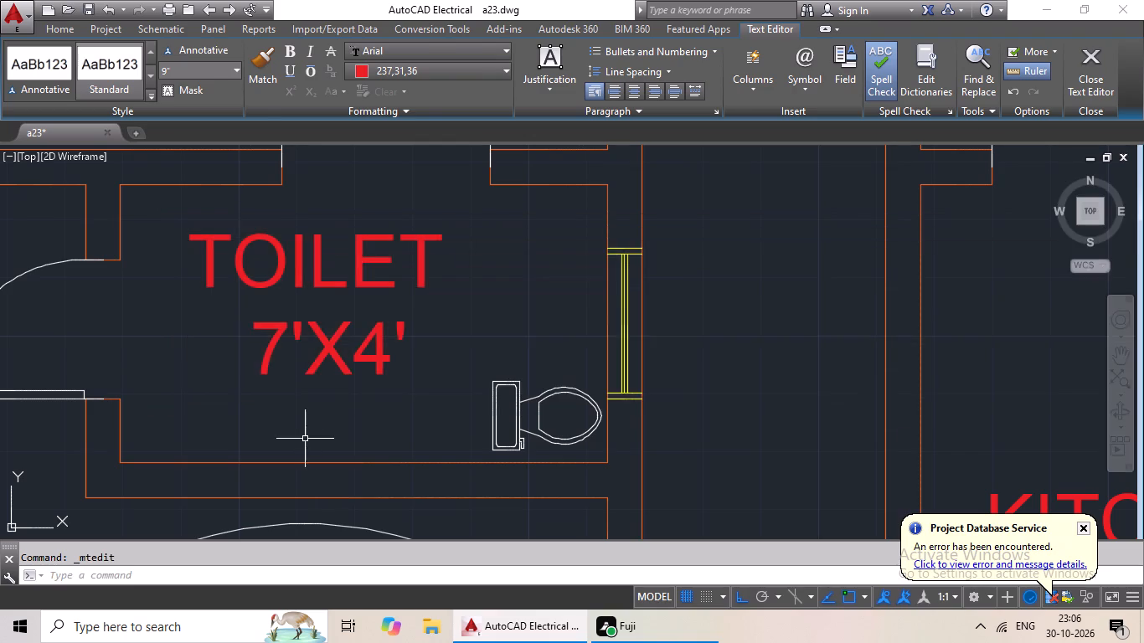
Change the KITCHEN label in the left block's hall beside that toilet to HALL over 16'X10', indenting both lines with leading spaces.
scroll(342, 409, "down", 3)
middle_click_drag(374, 407, 384, 310)
double_click(232, 353)
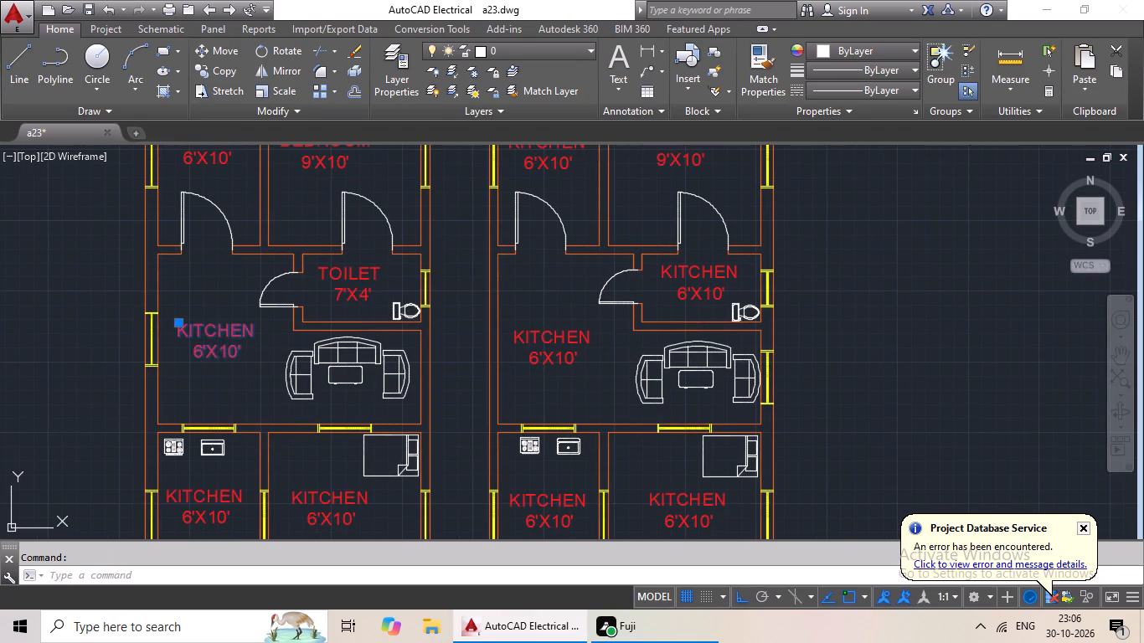
scroll(232, 353, "up", 2)
left_click(308, 353)
key("BackSpace")
key("BackSpace")
key("BackSpace")
key("BackSpace")
key("BackSpace")
key("BackSpace")
key("BackSpace")
key("BackSpace")
key("BackSpace")
key("BackSpace")
key("BackSpace")
key("BackSpace")
key("BackSpace")
key("BackSpace")
key("BackSpace")
key("BackSpace")
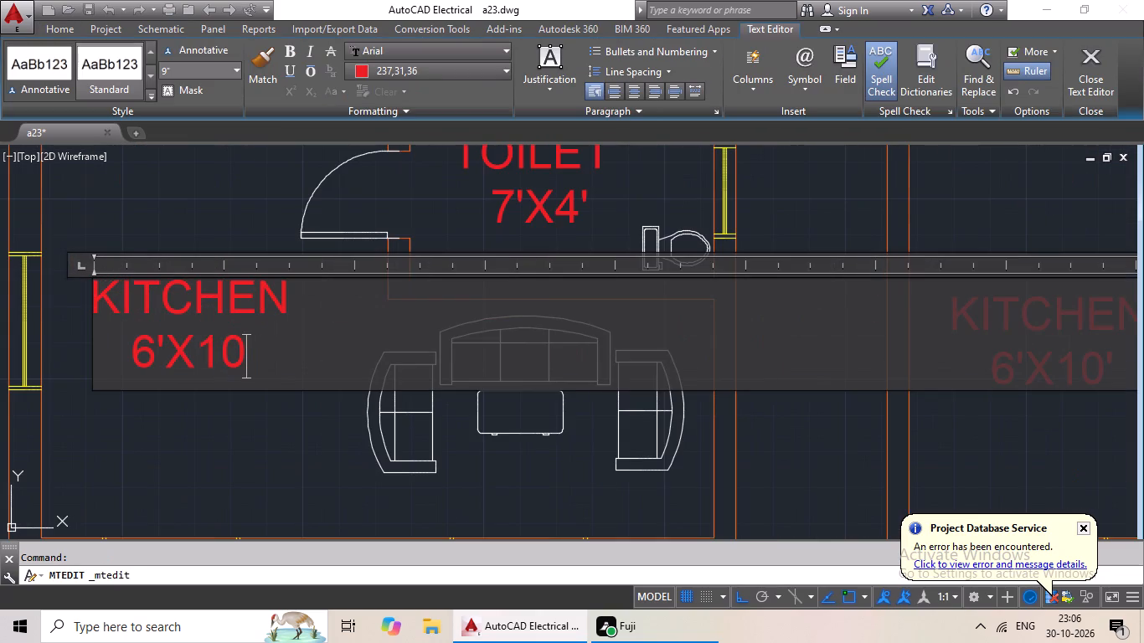
key("BackSpace")
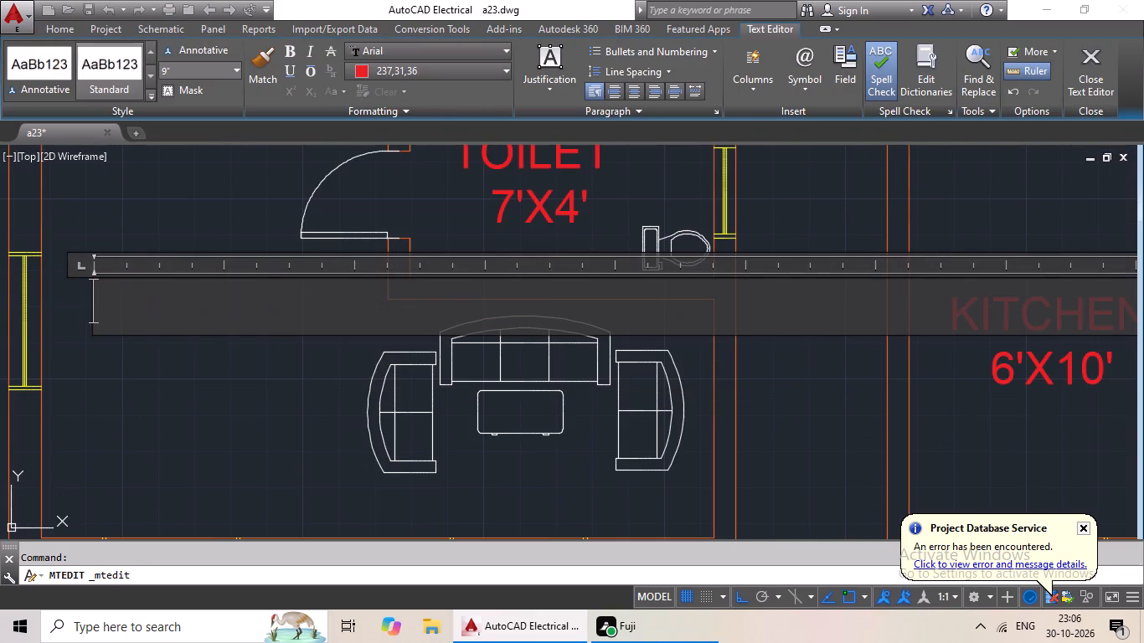
type("HALL")
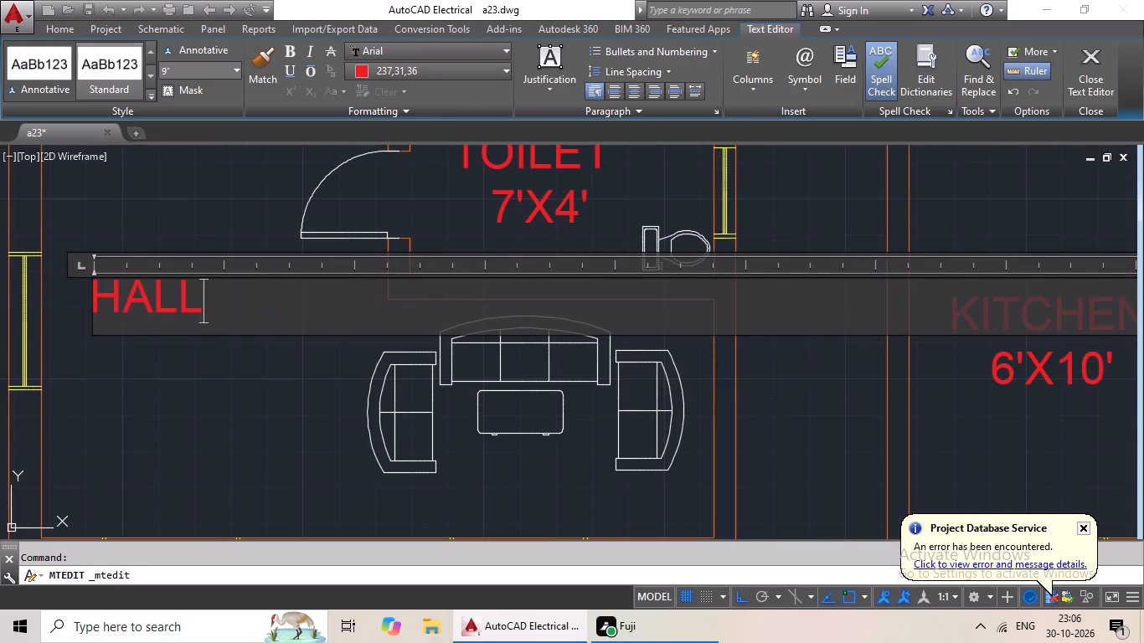
key("Return")
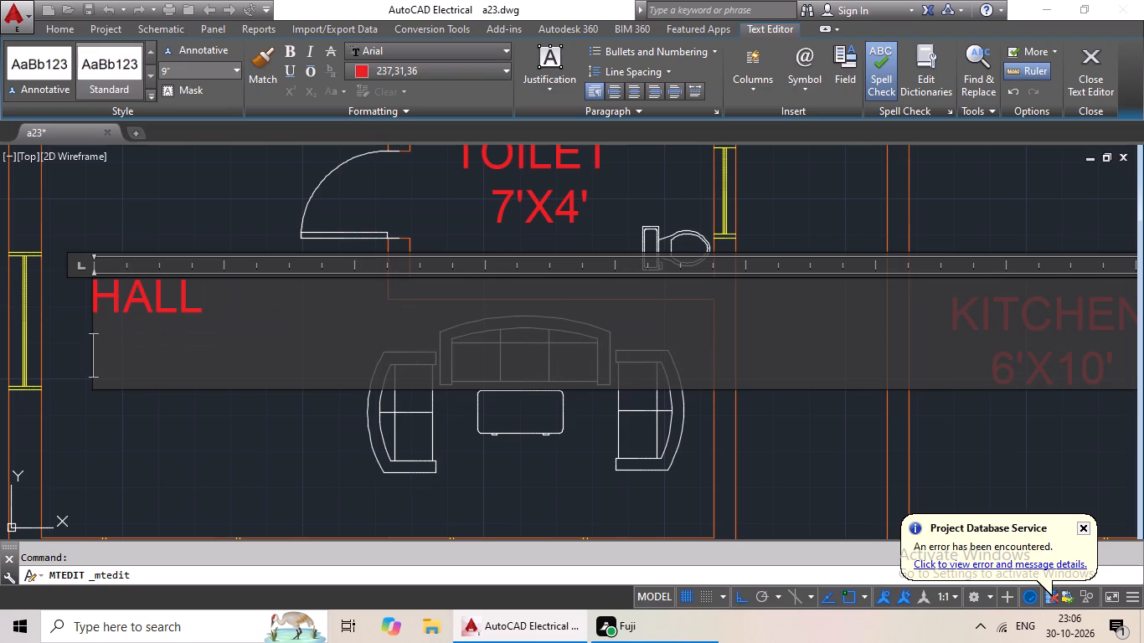
type("16")
key("apostrophe")
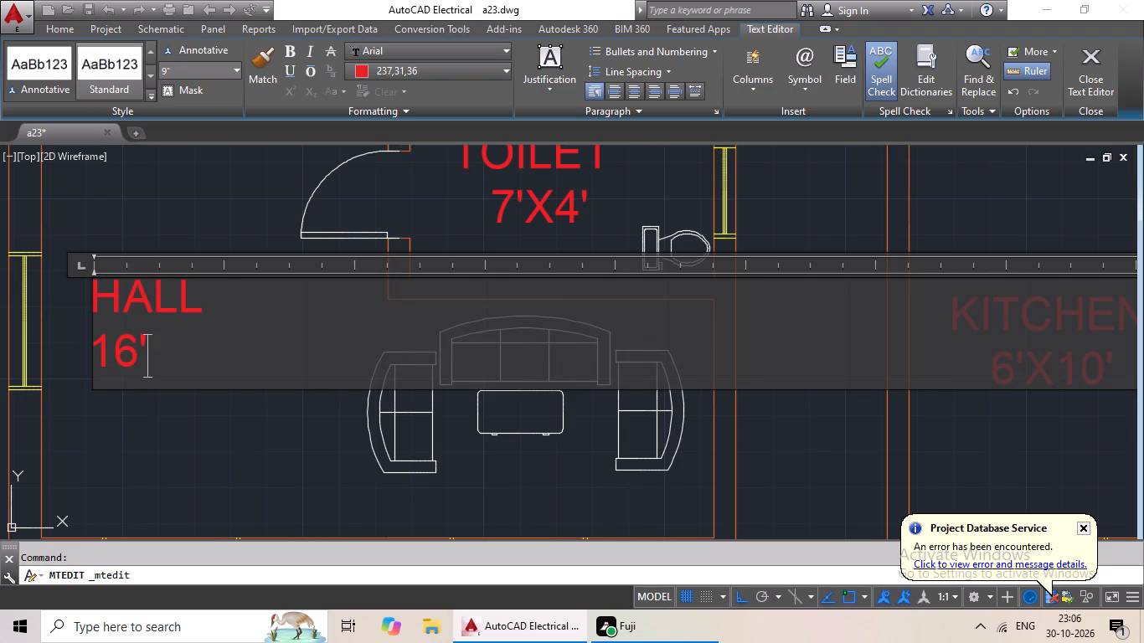
type("X10'")
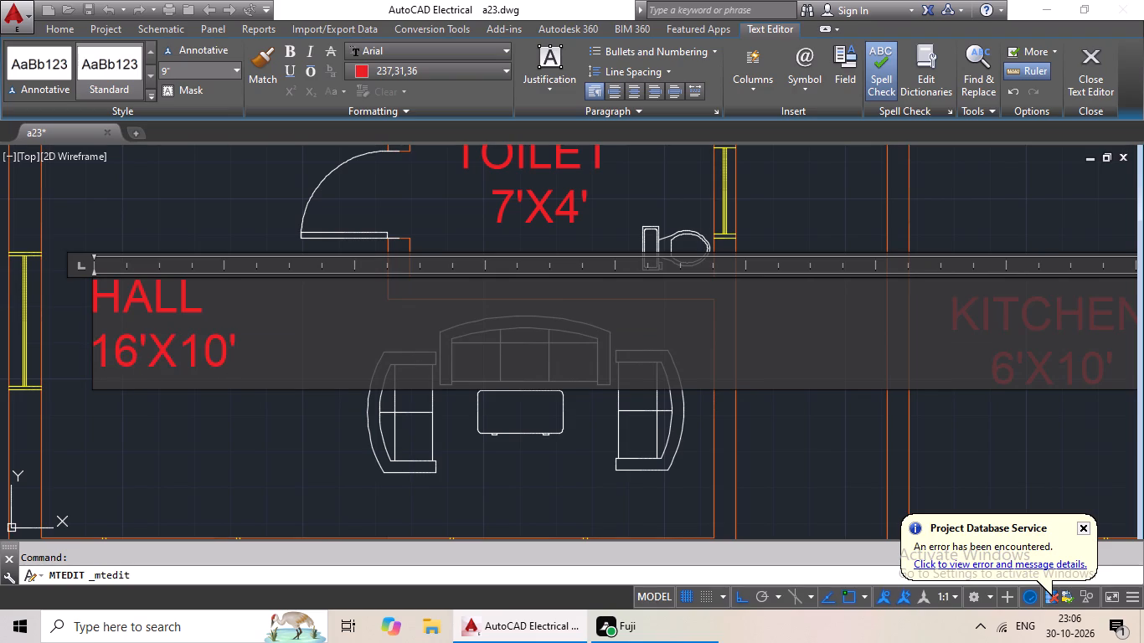
left_click(92, 299)
key("space")
key("space")
key("space")
key("space")
key("space")
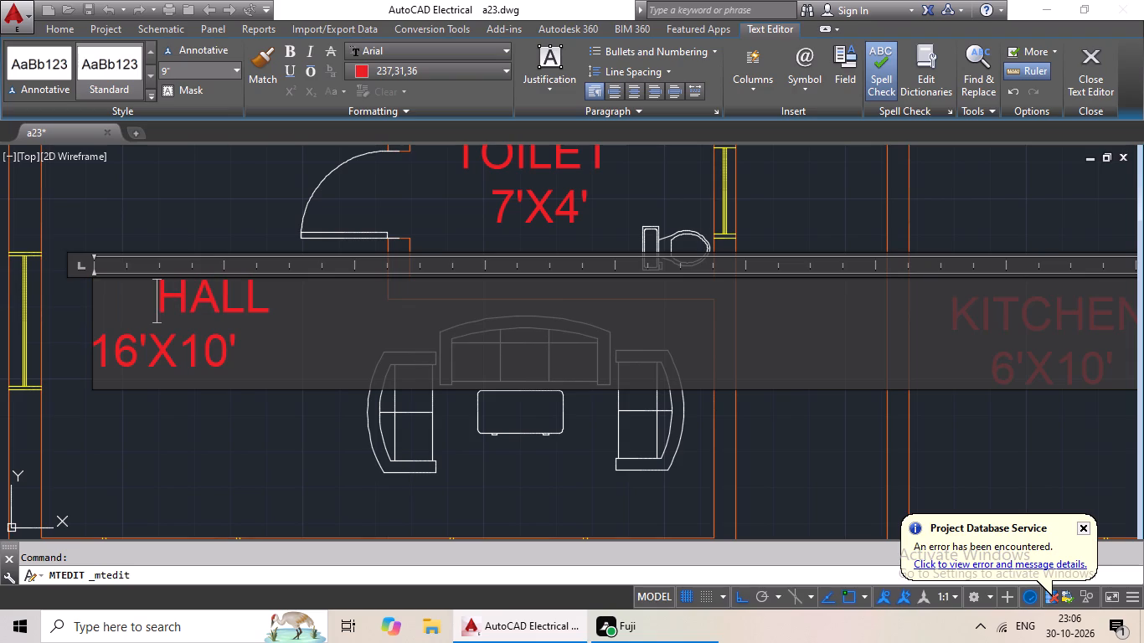
left_click(100, 355)
key("space")
key("space")
key("space")
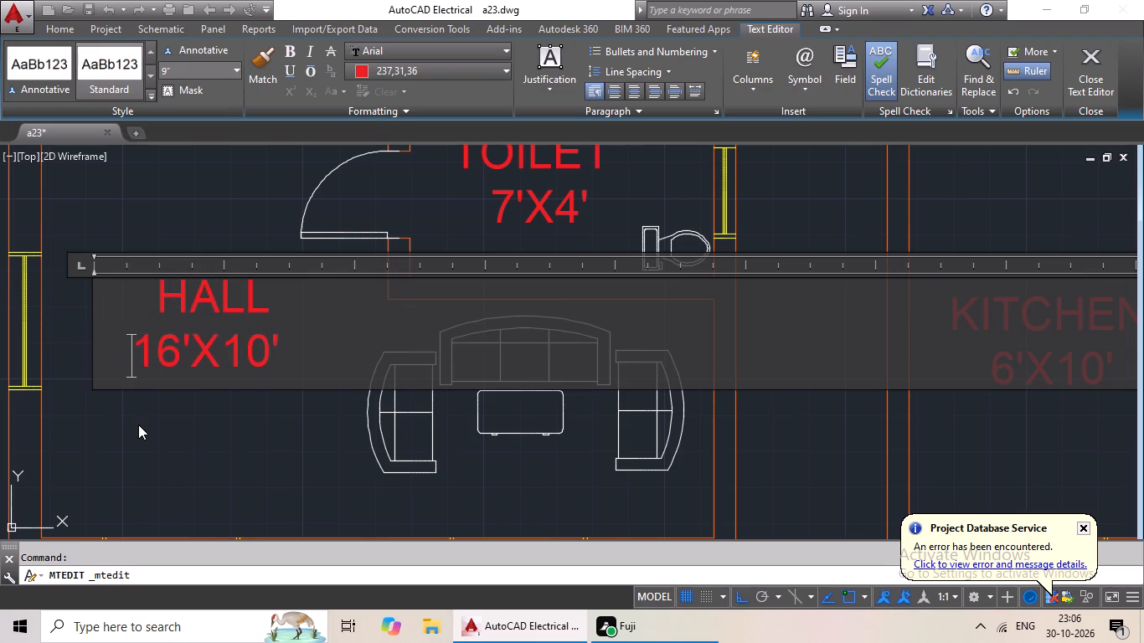
key("space")
left_click(186, 460)
Change the KITCHEN label in the right block's toilet below the bedroom to TOILET over 7'X4', centring the size line with leading spaces.
scroll(293, 414, "down", 2)
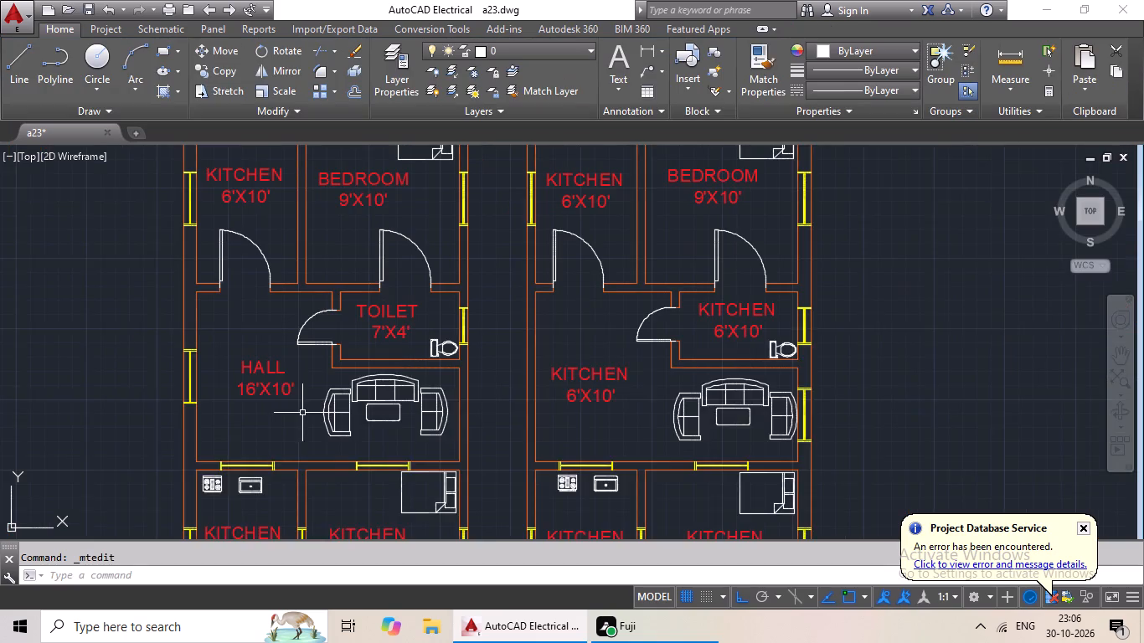
middle_click_drag(265, 407, 147, 401)
middle_click_drag(424, 407, 279, 406)
double_click(472, 298)
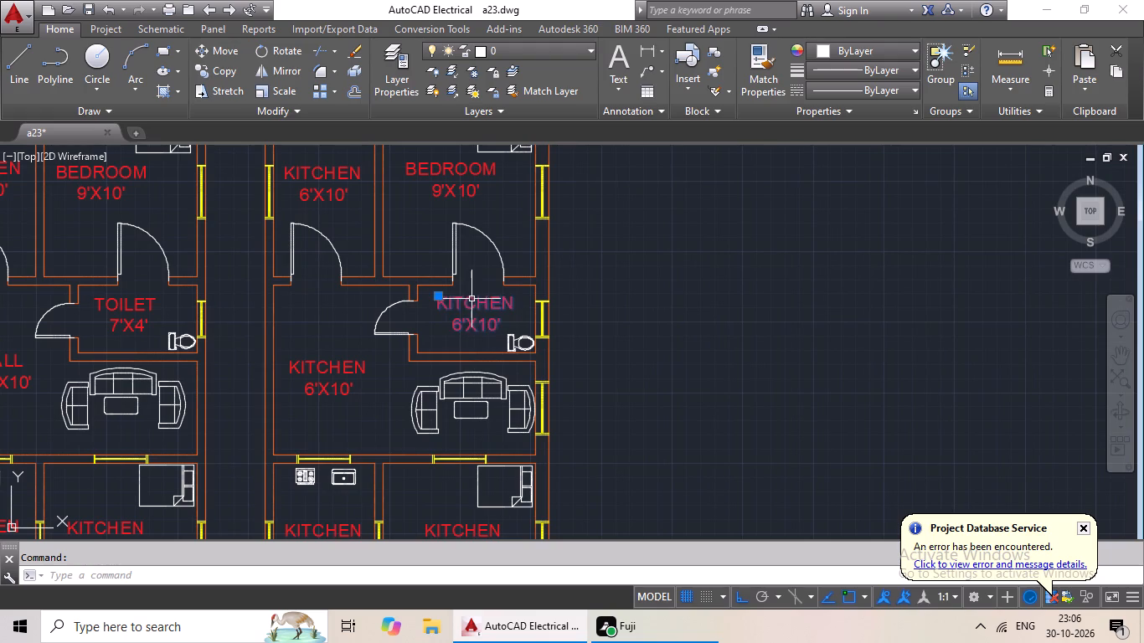
scroll(472, 301, "up", 3)
left_click(597, 378)
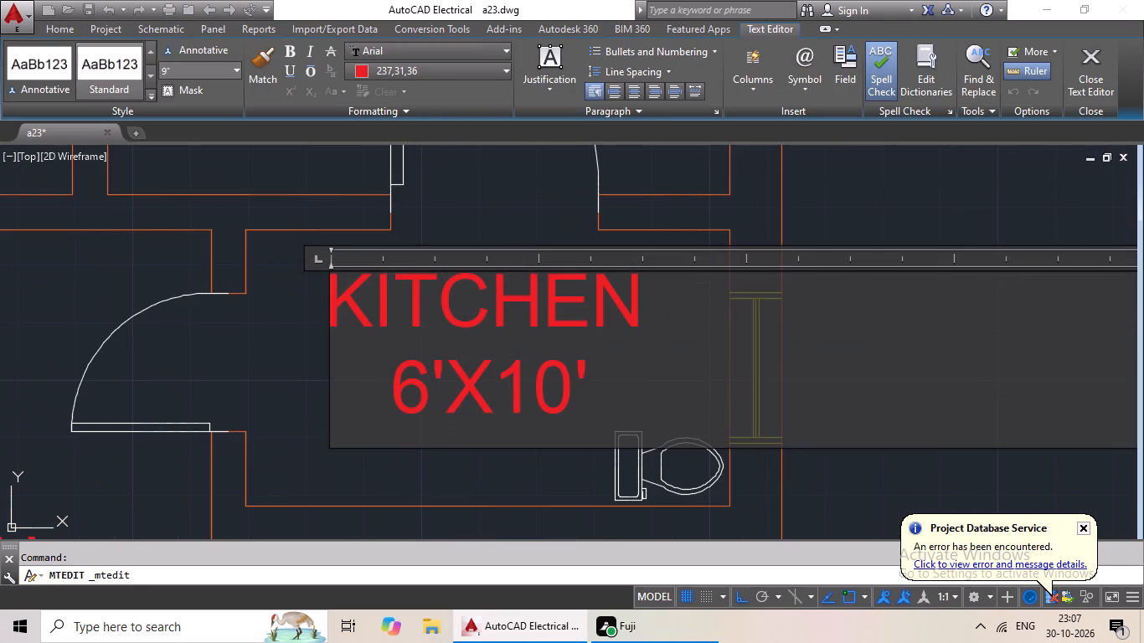
key("BackSpace")
key("BackSpace")
key("BackSpace")
key("BackSpace")
key("BackSpace")
key("BackSpace")
key("BackSpace")
key("BackSpace")
key("BackSpace")
key("BackSpace")
key("BackSpace")
key("BackSpace")
key("BackSpace")
key("BackSpace")
key("BackSpace")
key("BackSpace")
key("BackSpace")
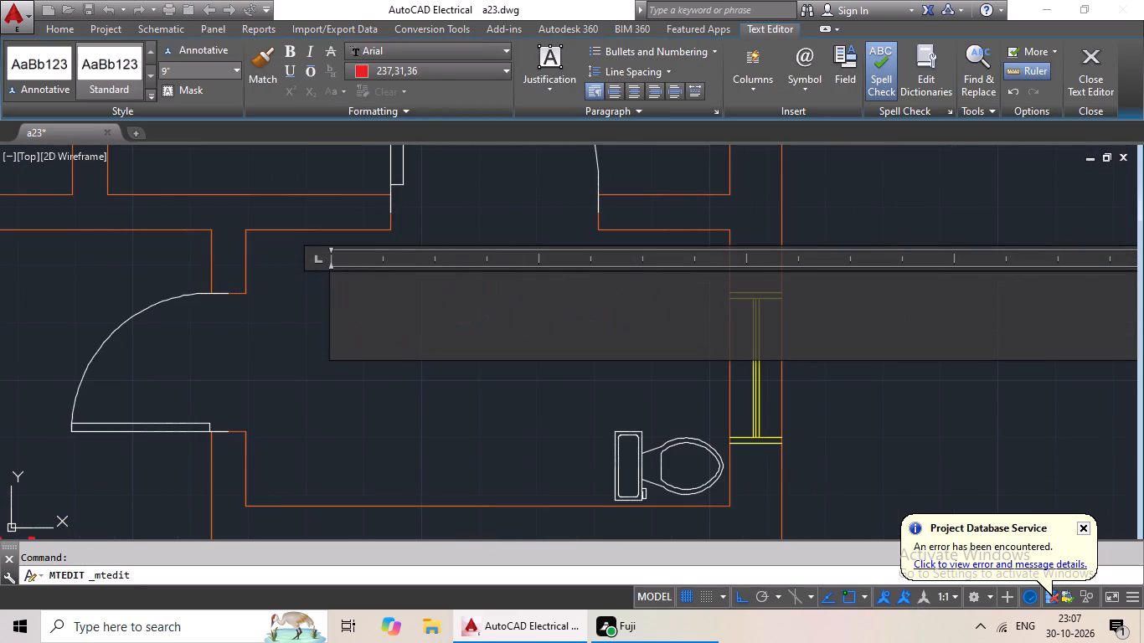
type("TOILET")
key("Return")
type("7'X4'")
left_click(329, 382)
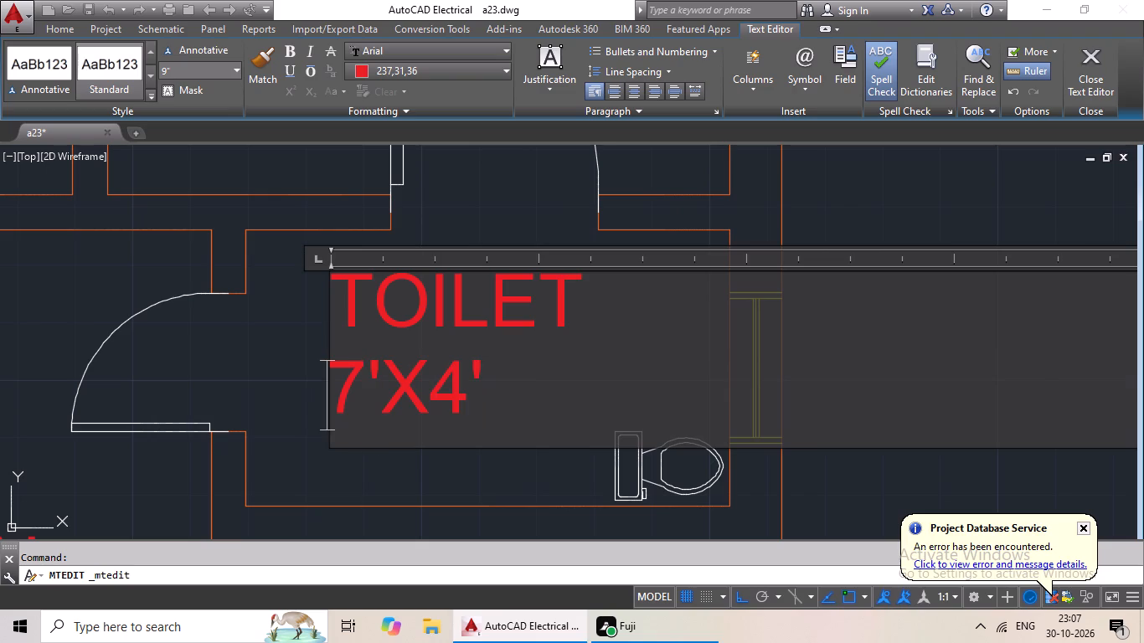
key("space")
key("space")
key("space")
left_click(313, 392)
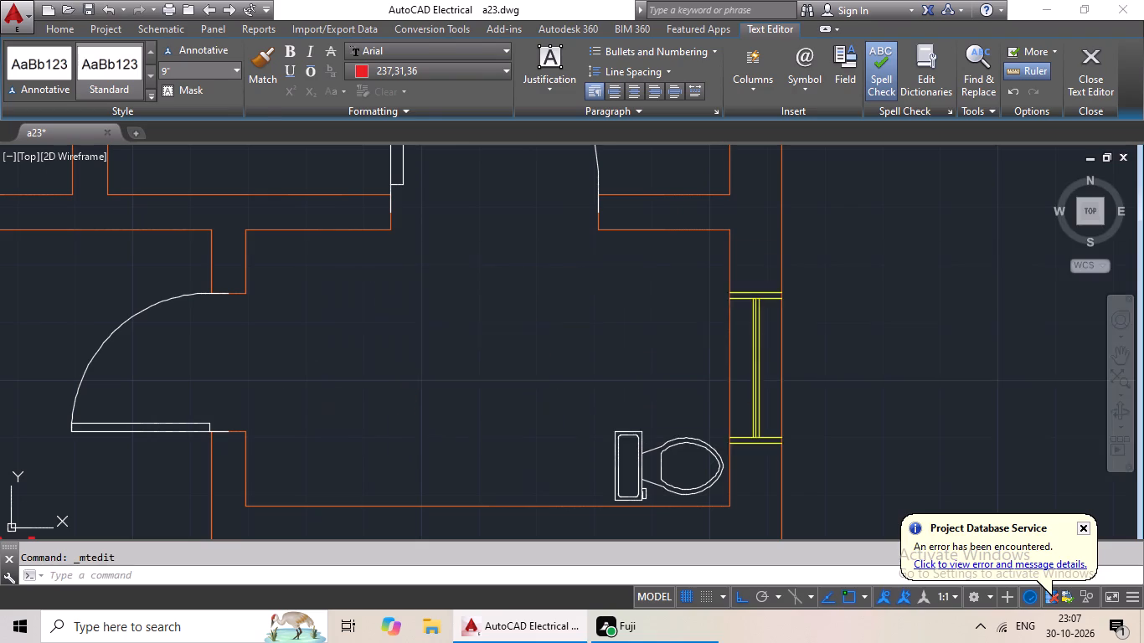
Change the KITCHEN label in the right block's hall beside the toilet to HALL over 16'X10', indenting both lines with leading spaces.
scroll(342, 377, "down", 3)
middle_click_drag(381, 359, 451, 300)
double_click(286, 383)
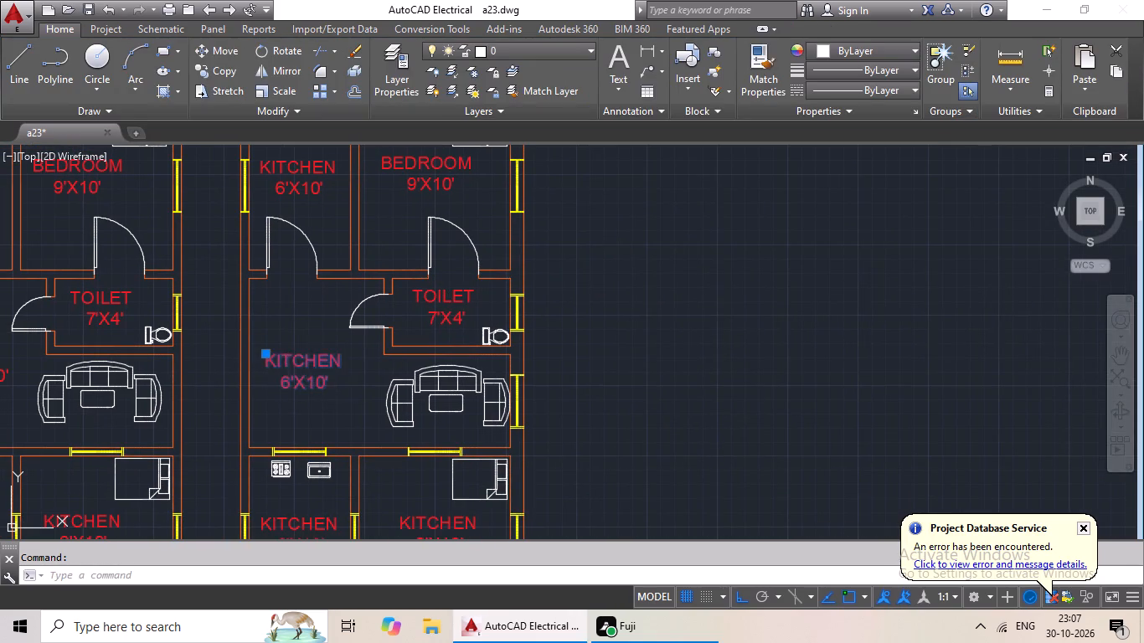
scroll(286, 383, "up", 3)
left_click(479, 402)
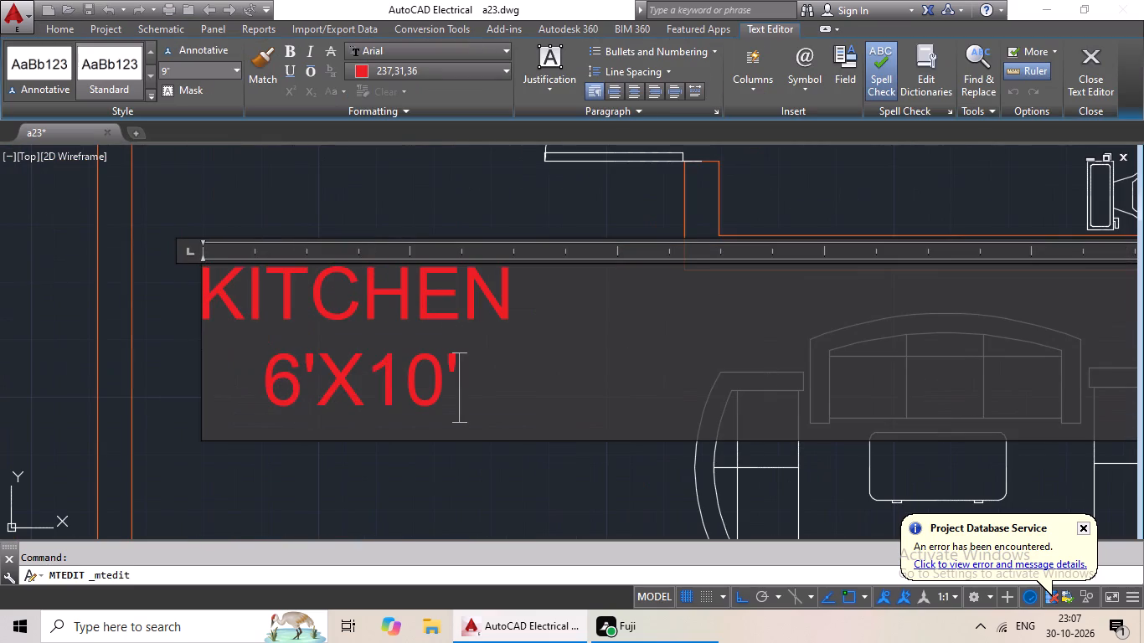
key("BackSpace")
key("BackSpace")
key("BackSpace")
key("BackSpace")
key("BackSpace")
key("BackSpace")
key("BackSpace")
key("BackSpace")
key("BackSpace")
key("BackSpace")
key("BackSpace")
key("BackSpace")
key("BackSpace")
key("BackSpace")
key("BackSpace")
key("BackSpace")
key("BackSpace")
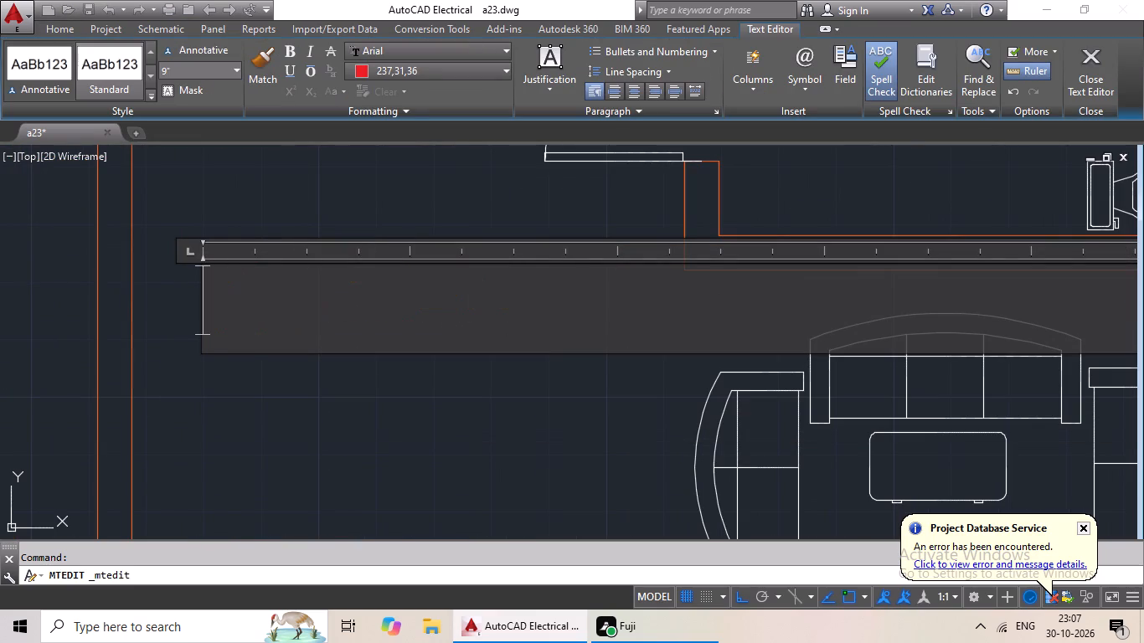
type("HALL")
key("Return")
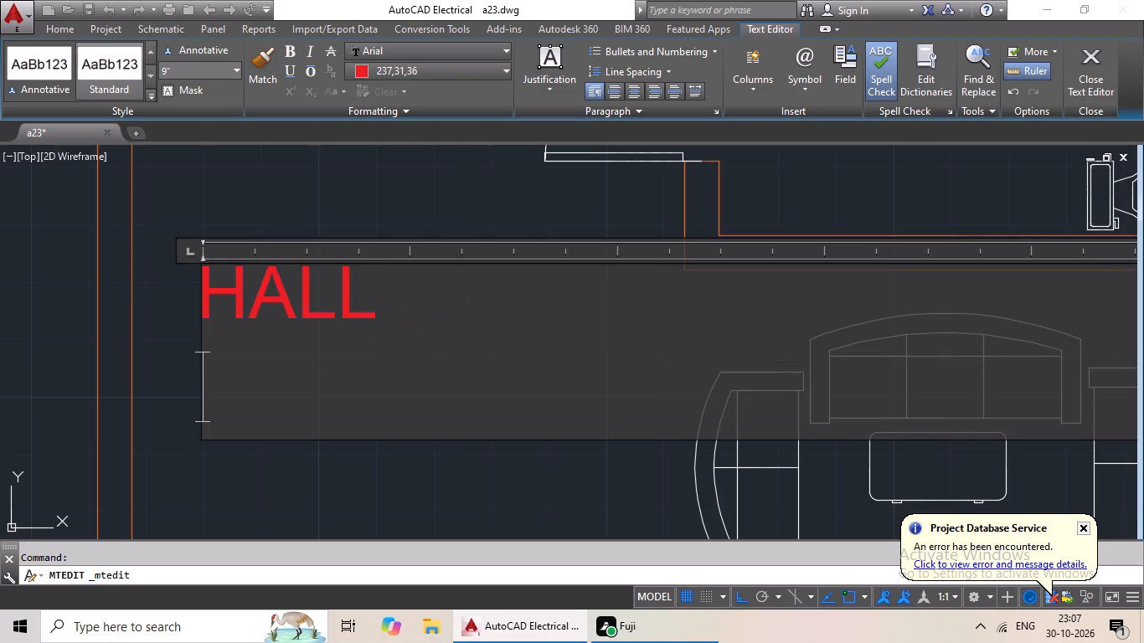
type("16'X")
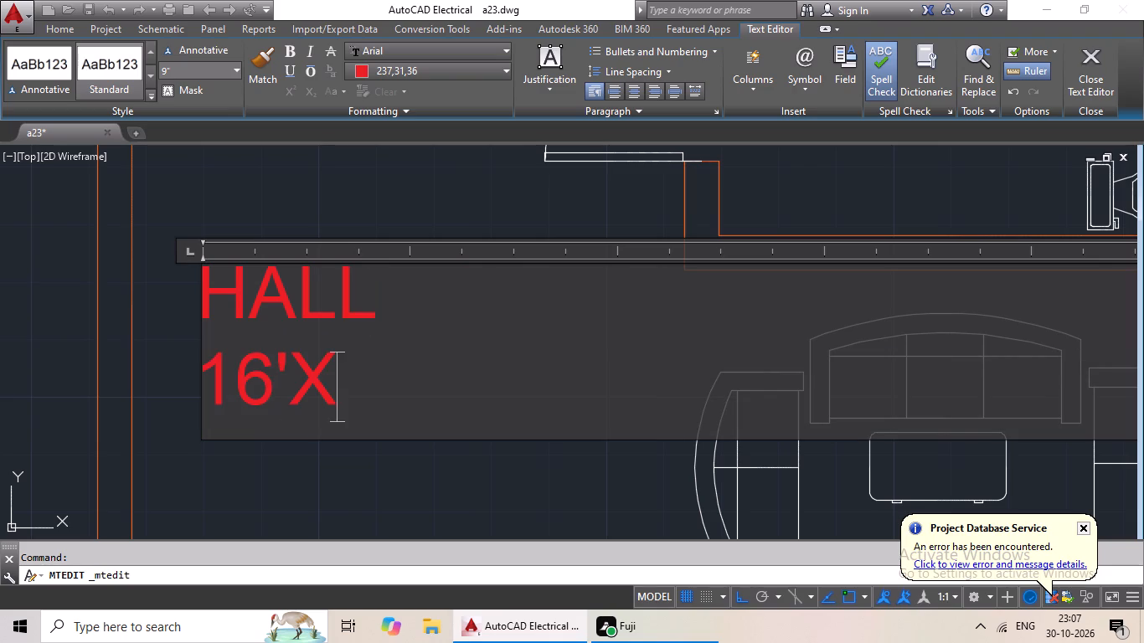
type("10'")
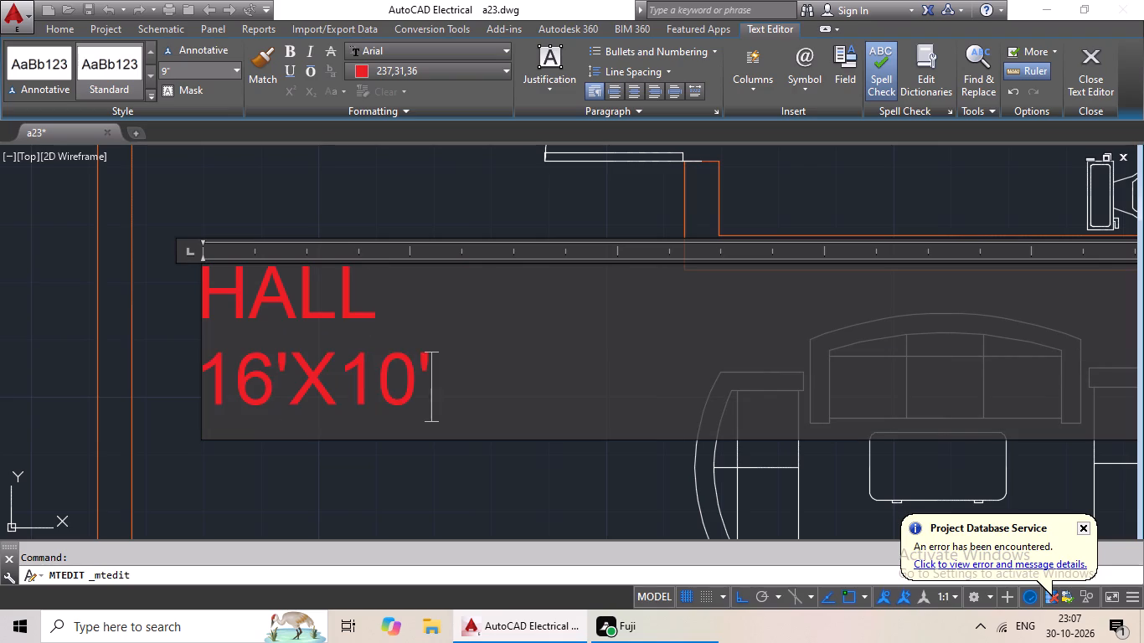
left_click(211, 291)
key("space")
key("space")
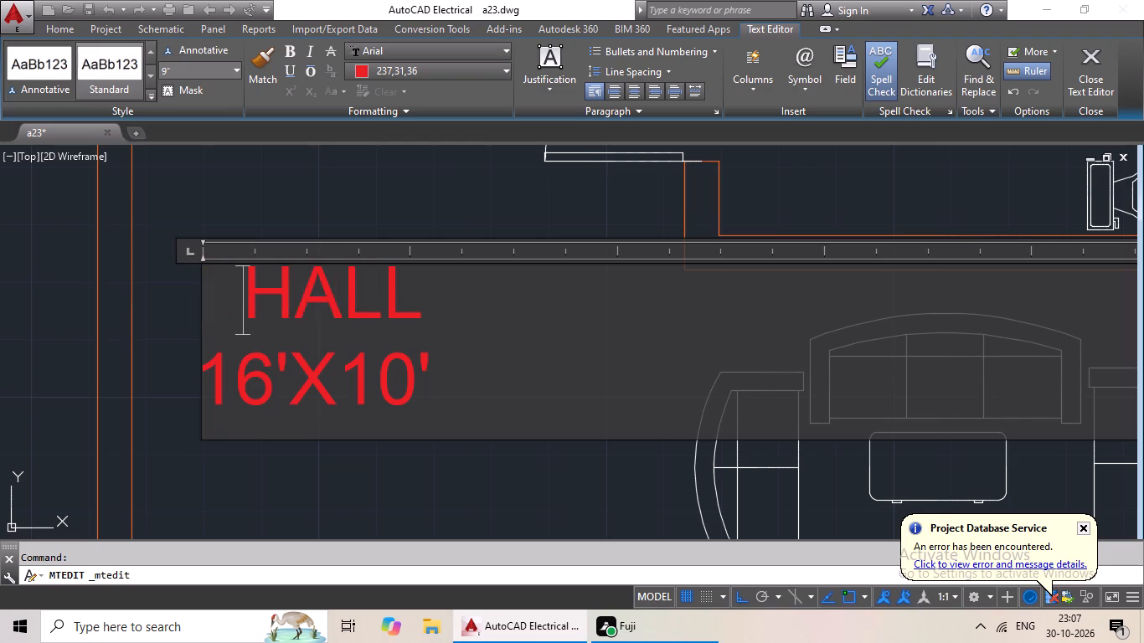
key("space")
key("space")
key("space")
key("space")
key("space")
key("space")
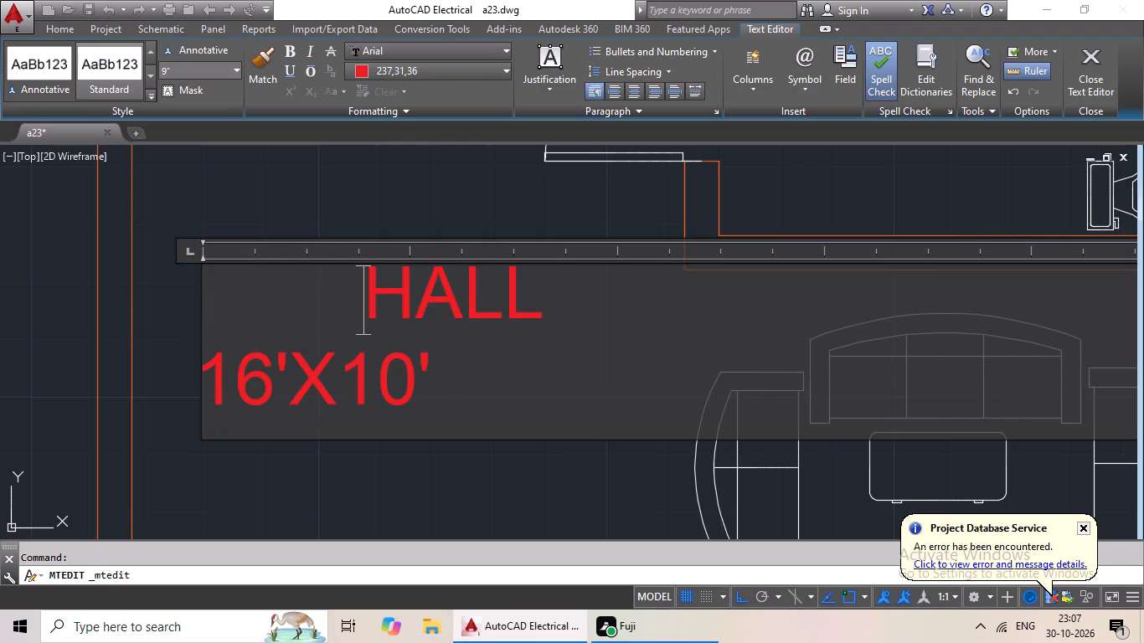
left_click(215, 392)
key("space")
key("space")
left_click(214, 378)
key("space")
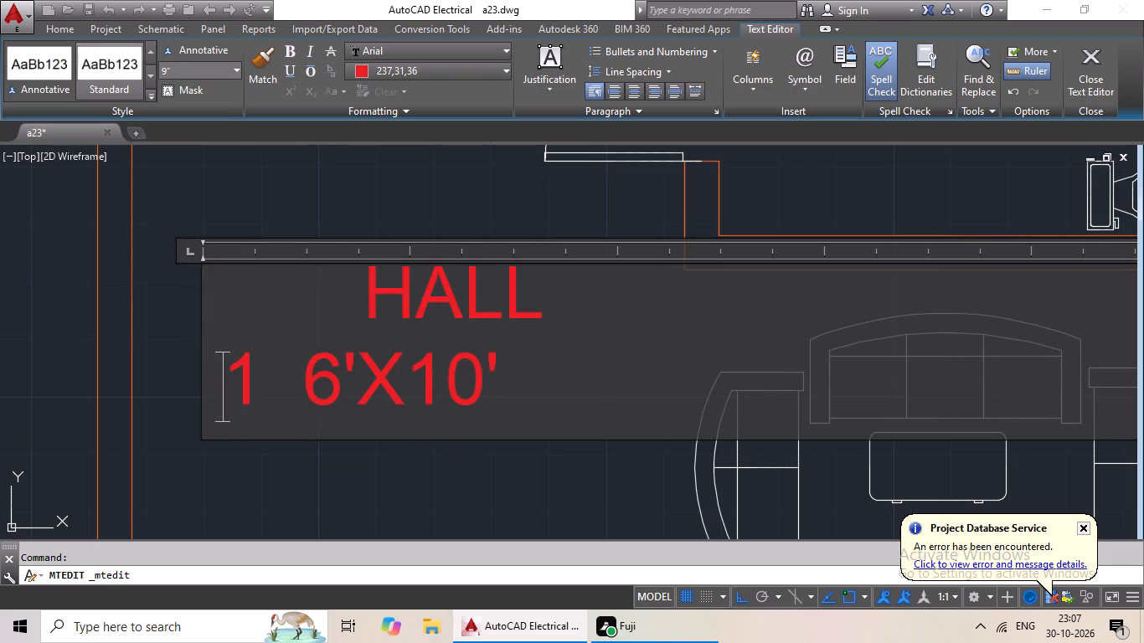
key("space")
left_click(520, 372)
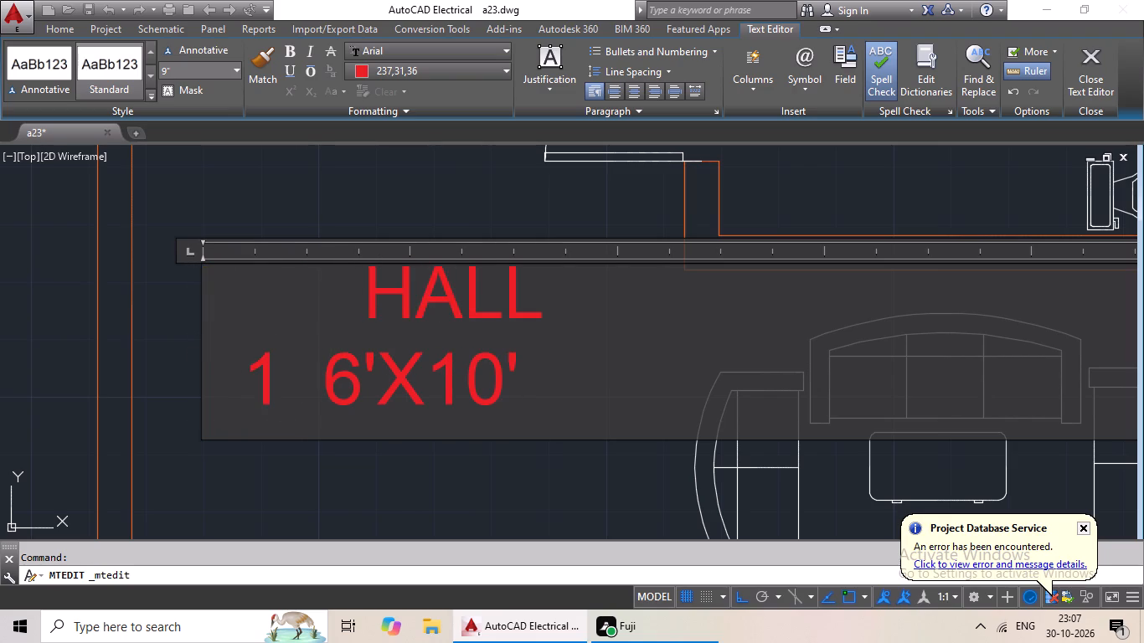
key("space")
left_click(322, 374)
key("space")
key("space")
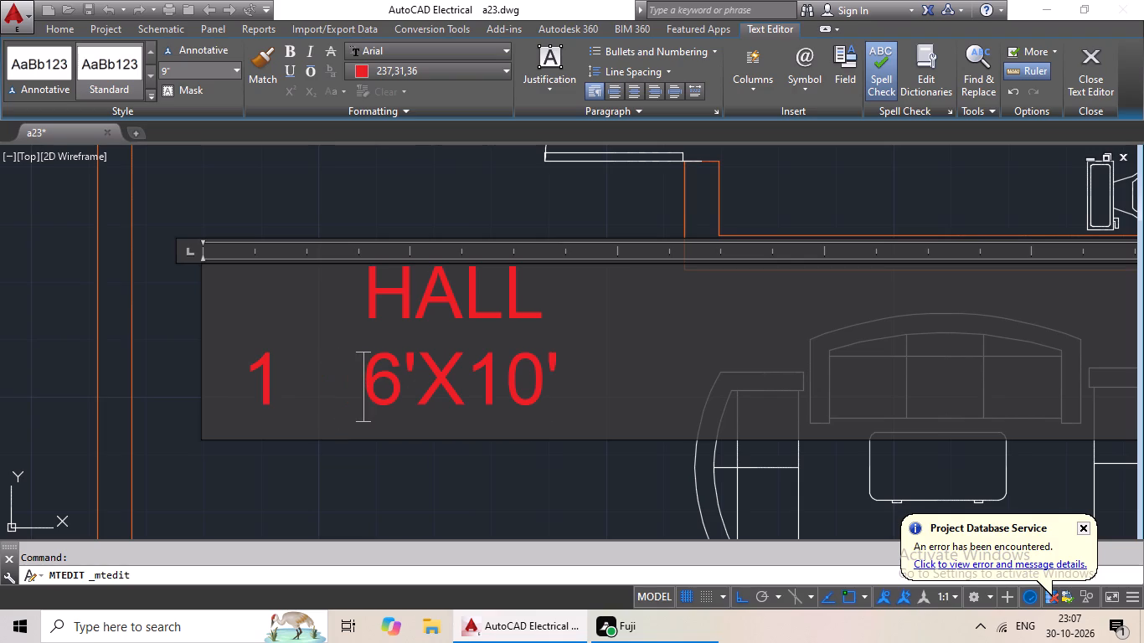
key("1")
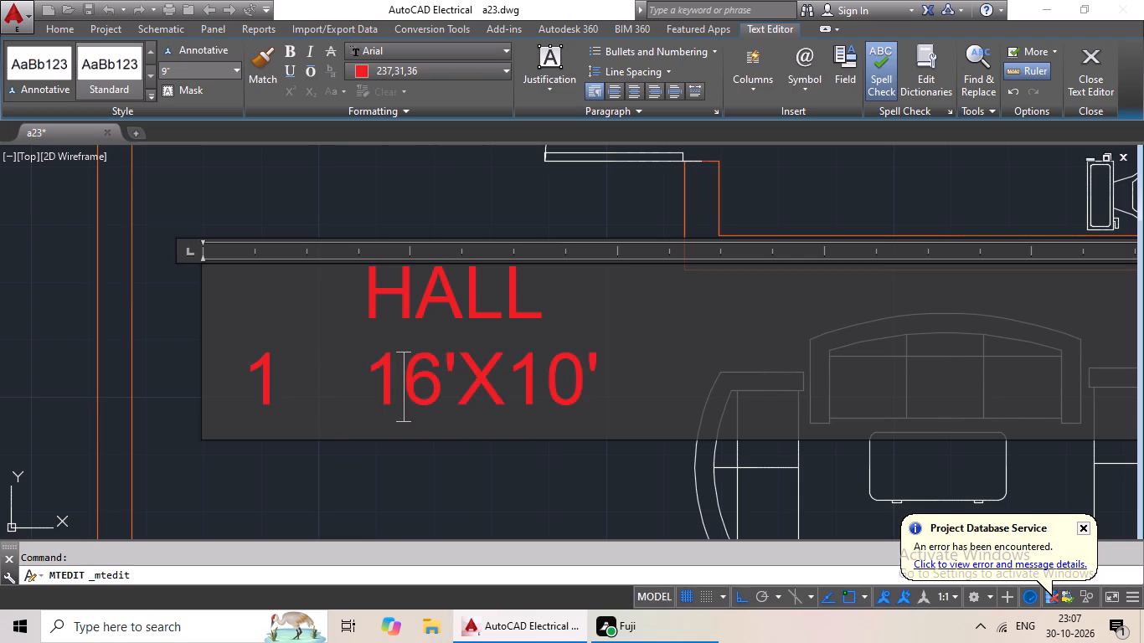
left_click(273, 394)
key("BackSpace")
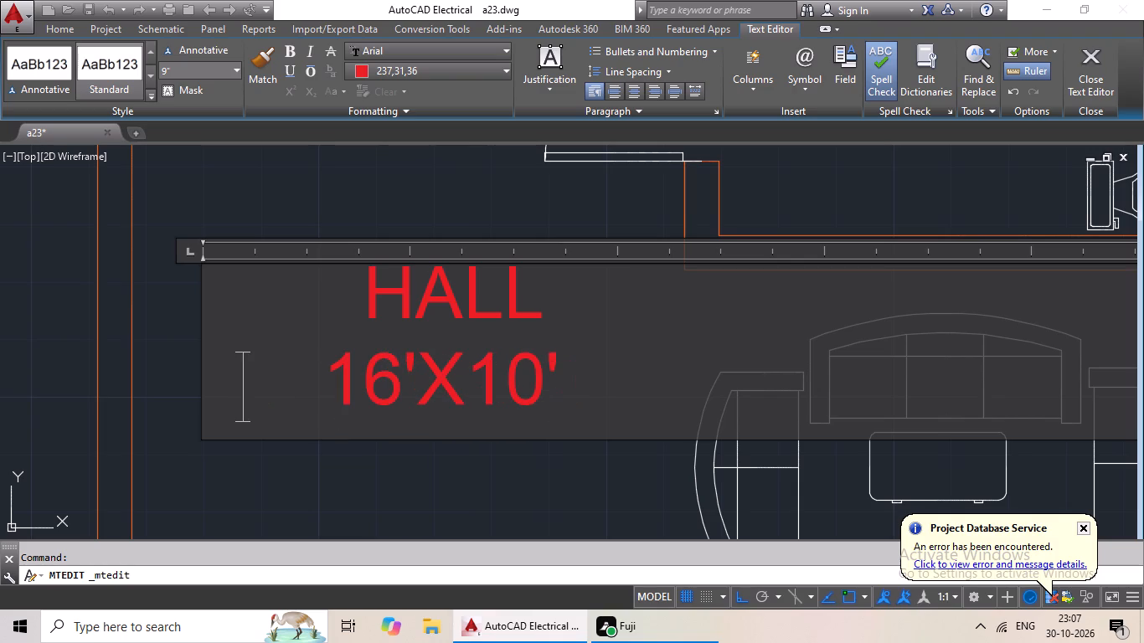
left_click(406, 500)
Change the KITCHEN label in the left block's lower bed room, below the hall, to BEDROOM over 9'X10', centring the size line with leading spaces.
scroll(464, 439, "down", 1)
middle_click_drag(466, 436, 294, 387)
scroll(320, 394, "down", 2)
middle_click_drag(332, 404, 478, 221)
middle_click_drag(391, 348, 504, 309)
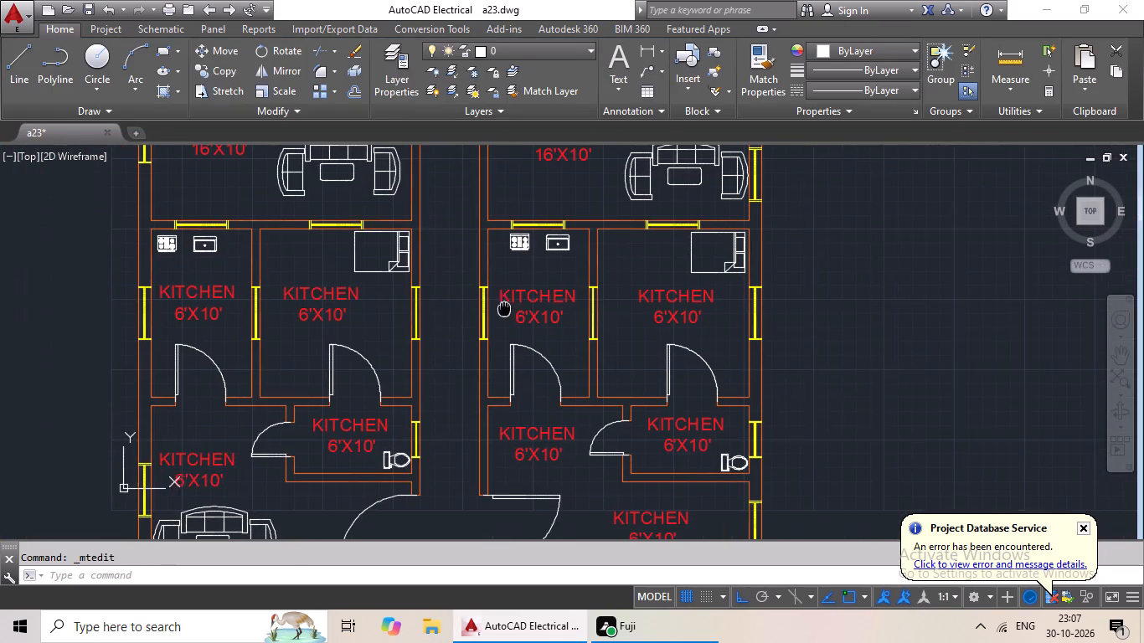
double_click(325, 307)
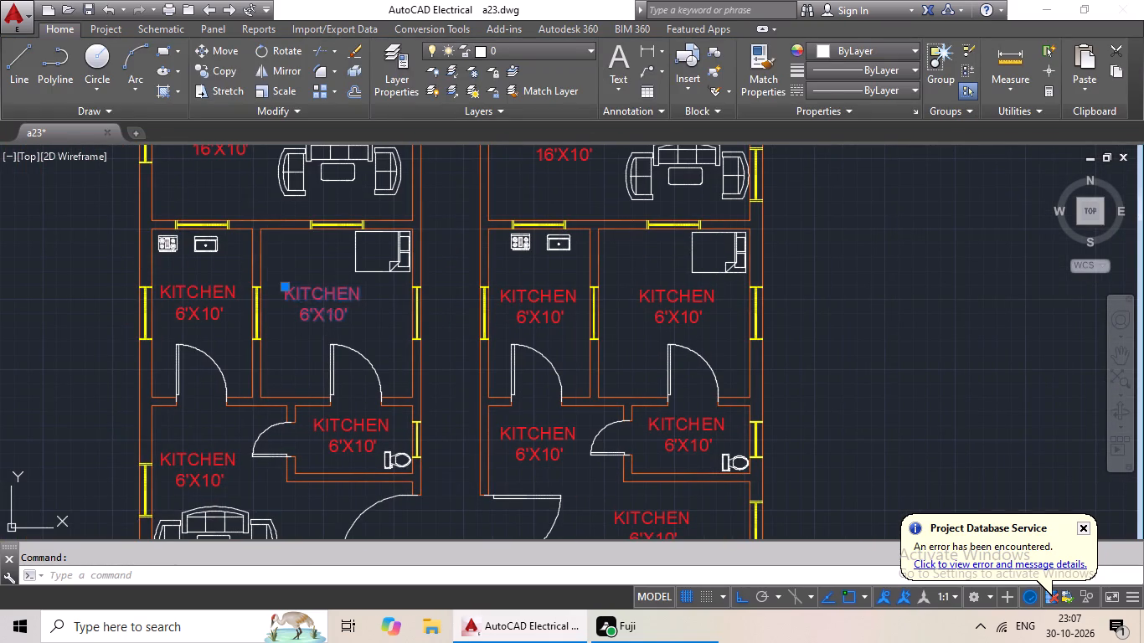
scroll(325, 307, "up", 2)
left_click(386, 325)
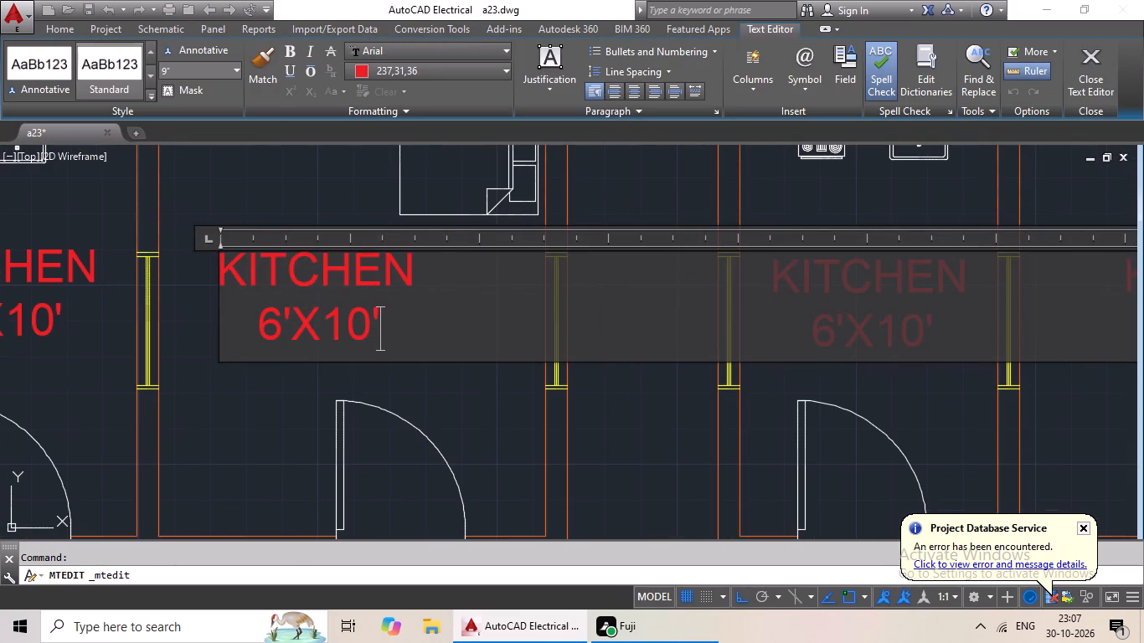
key("BackSpace")
key("BackSpace")
key("BackSpace")
key("BackSpace")
key("BackSpace")
key("BackSpace")
key("BackSpace")
key("BackSpace")
key("BackSpace")
key("BackSpace")
key("BackSpace")
key("BackSpace")
key("BackSpace")
key("BackSpace")
key("BackSpace")
key("BackSpace")
key("BackSpace")
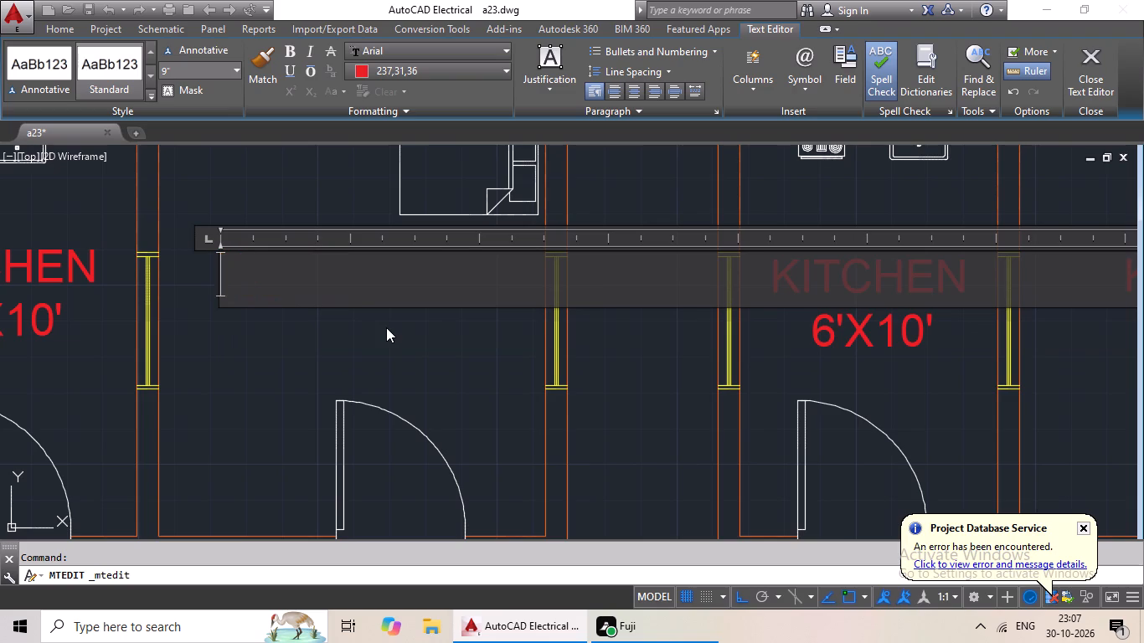
type("BED")
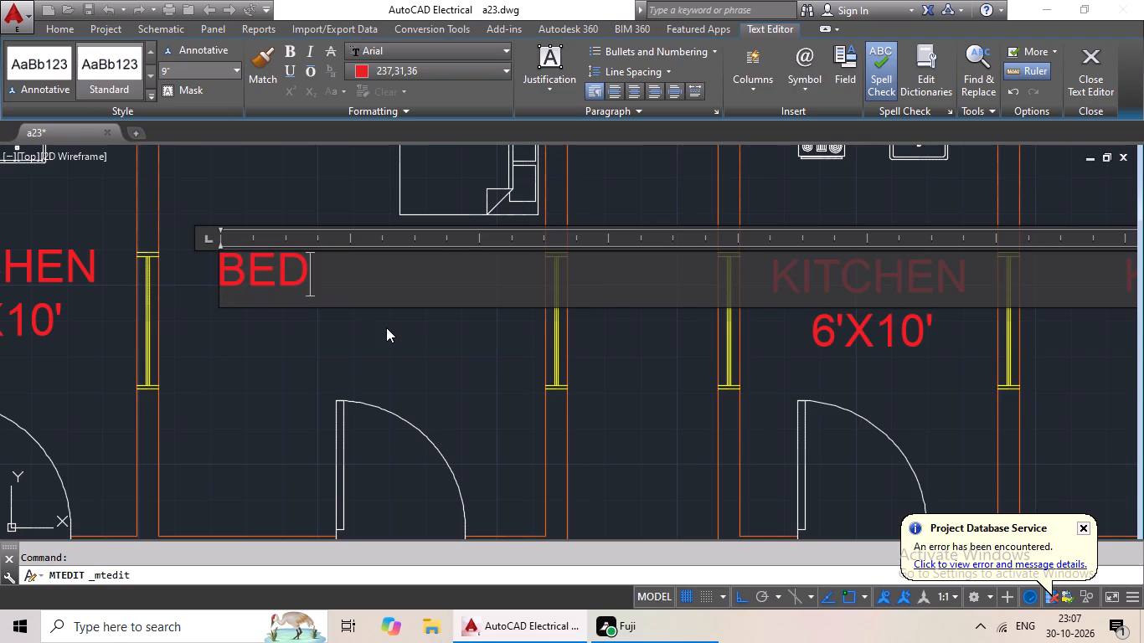
key("r")
key("BackSpace")
type("ROOM")
key("Return")
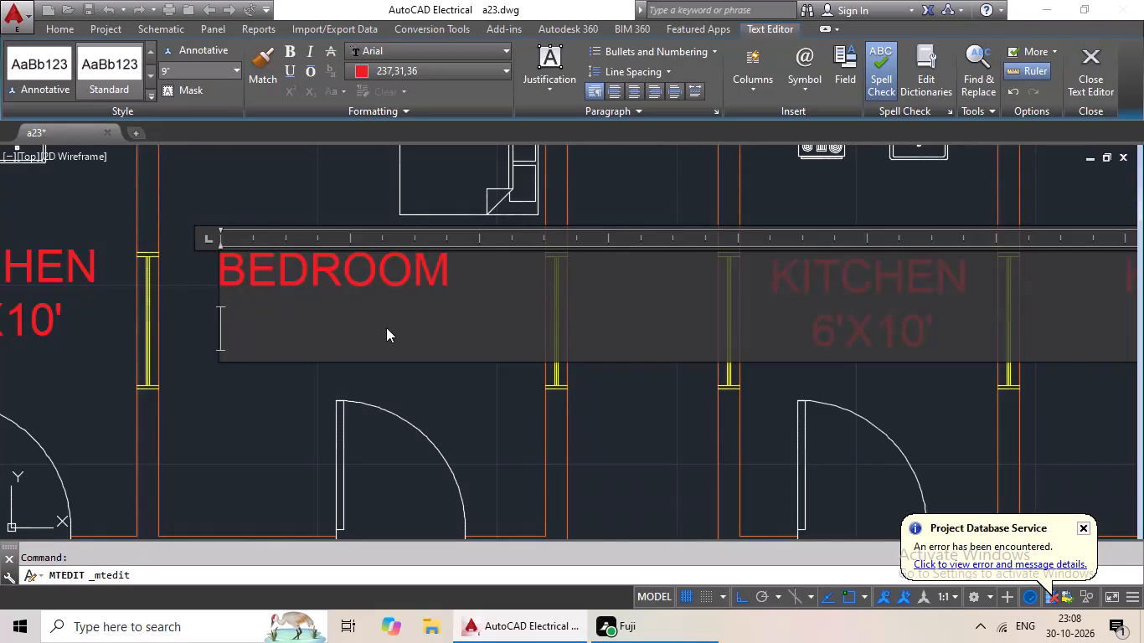
type("9'")
key("shift+x")
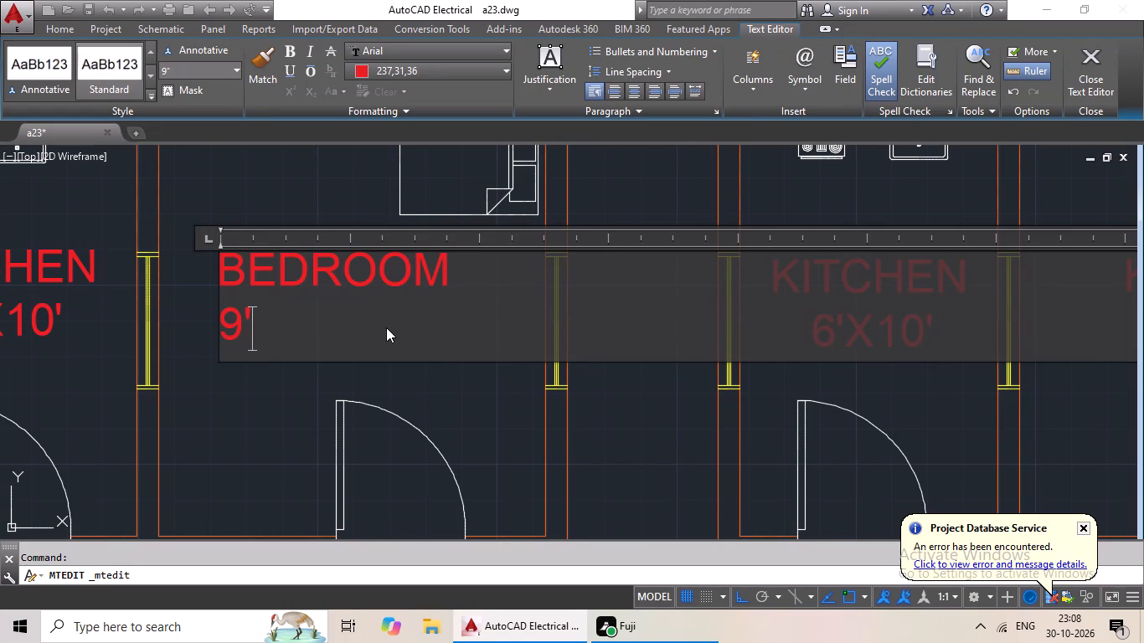
type("10")
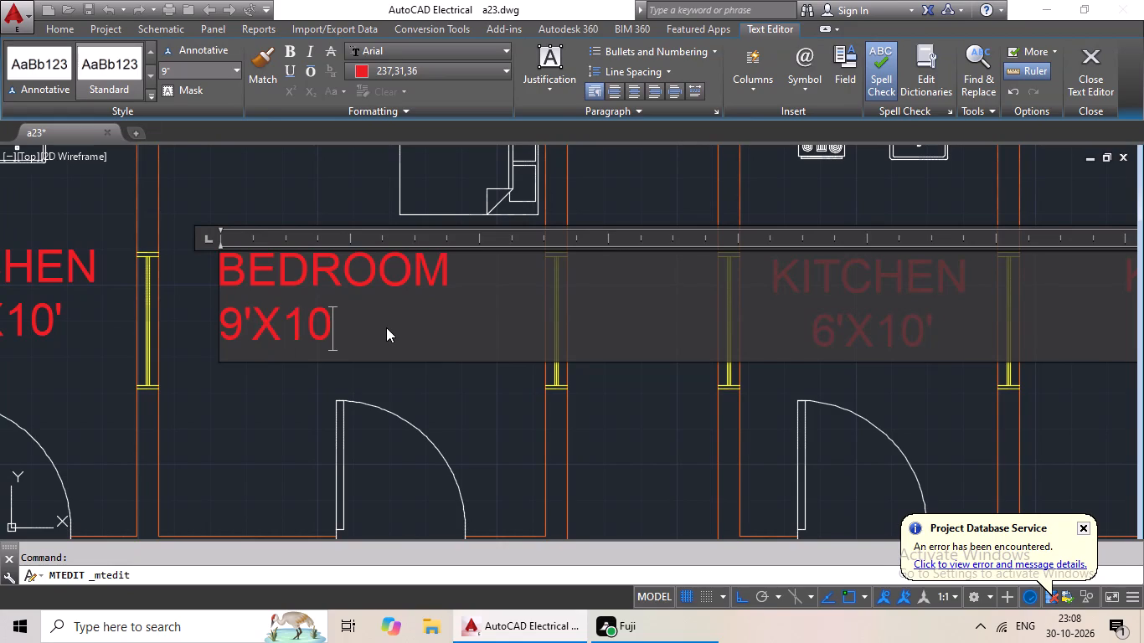
key("apostrophe")
left_click(224, 326)
key("space")
key("space")
key("space")
key("space")
key("space")
left_click(253, 388)
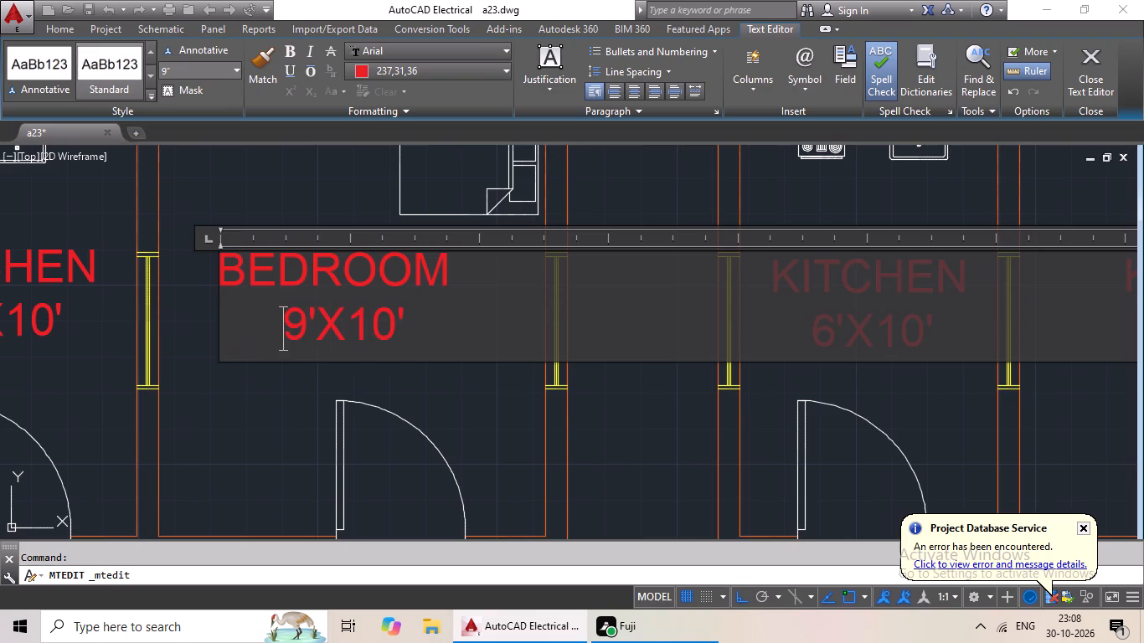
Change the KITCHEN label in the right block's lower bed room, below the hall, to BEDROOM over 9'X10', centring the size line with leading spaces.
scroll(323, 366, "down", 3)
middle_click_drag(383, 356, 306, 355)
scroll(376, 352, "up", 1)
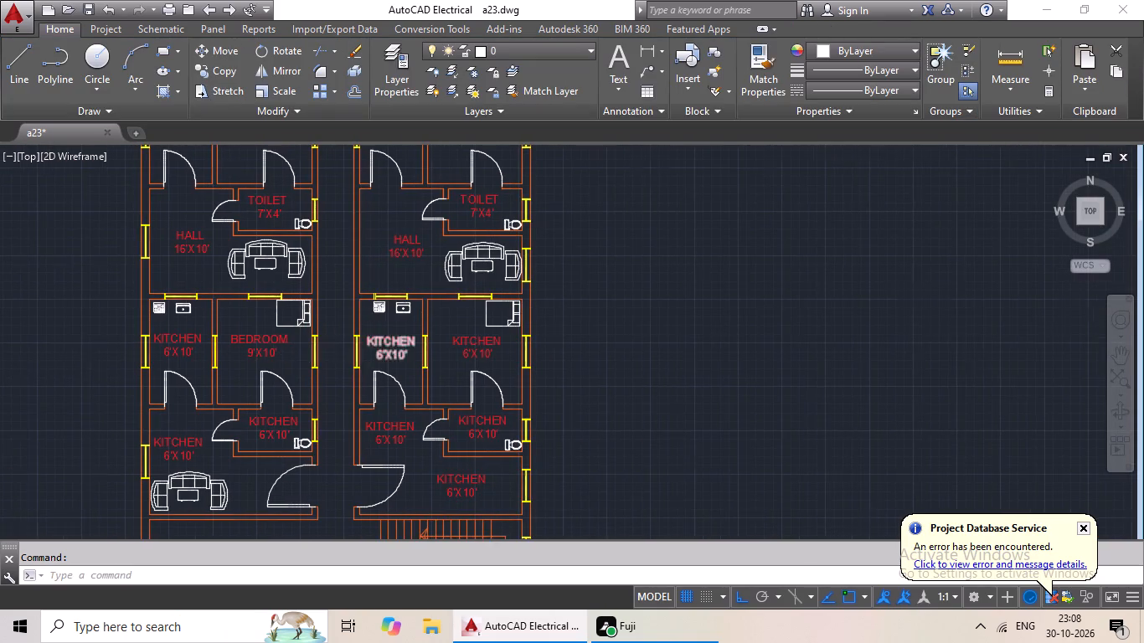
scroll(376, 352, "up", 1)
double_click(603, 323)
scroll(609, 332, "up", 3)
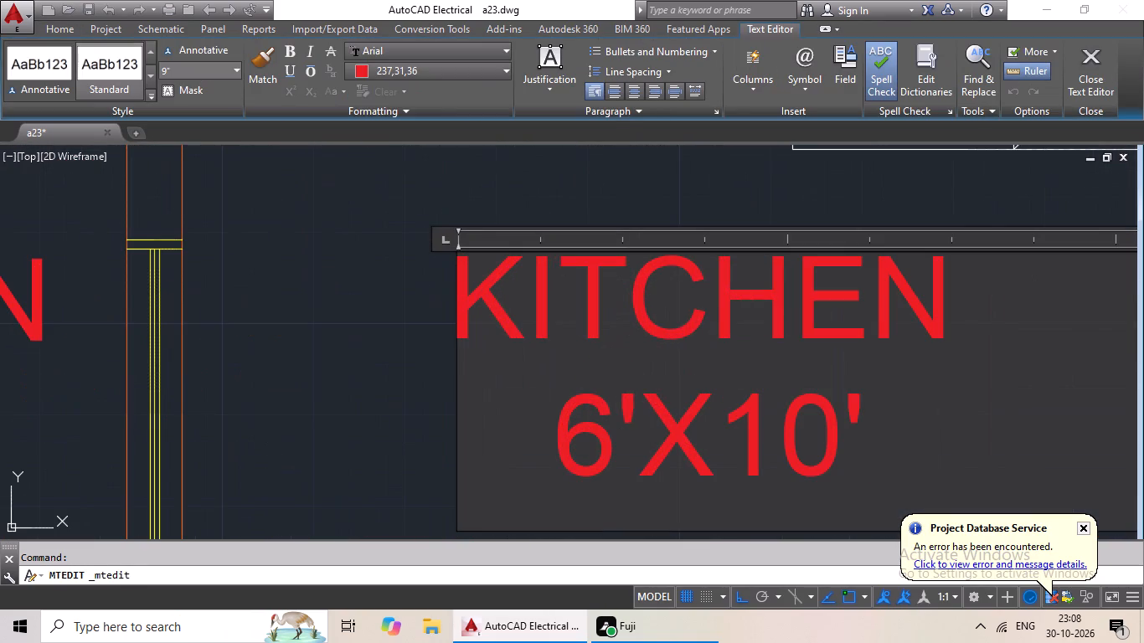
left_click(873, 416)
key("BackSpace")
key("BackSpace")
key("BackSpace")
key("BackSpace")
key("BackSpace")
key("BackSpace")
key("BackSpace")
key("BackSpace")
key("BackSpace")
key("BackSpace")
key("BackSpace")
key("BackSpace")
key("BackSpace")
key("BackSpace")
key("BackSpace")
key("BackSpace")
key("BackSpace")
key("BackSpace")
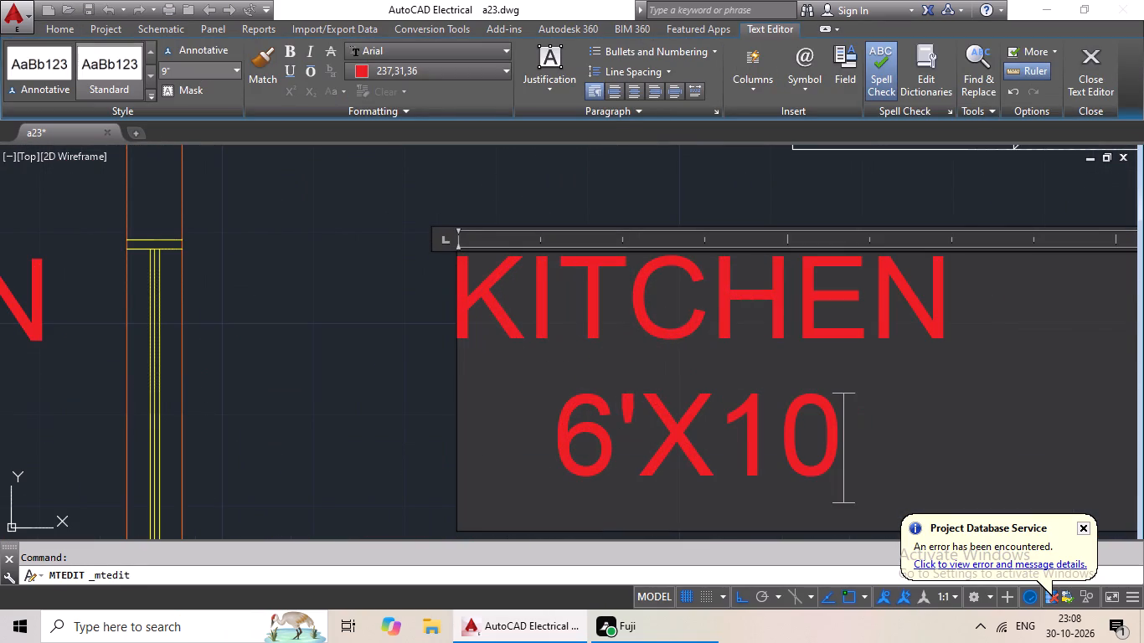
type("BEDR")
type("OOM")
key("Return")
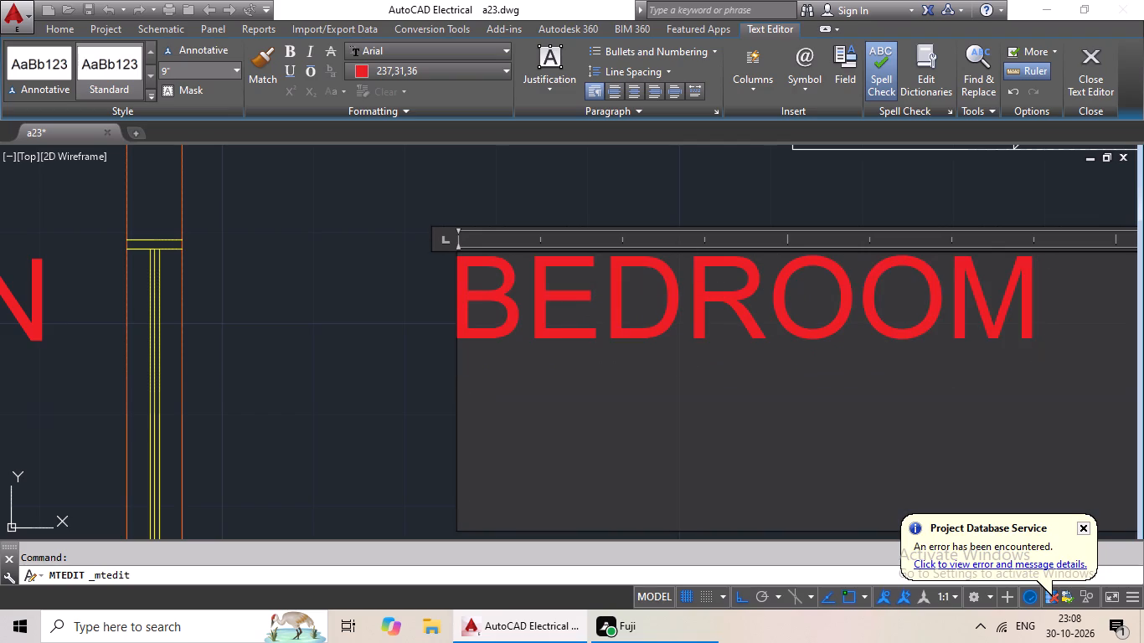
key("1")
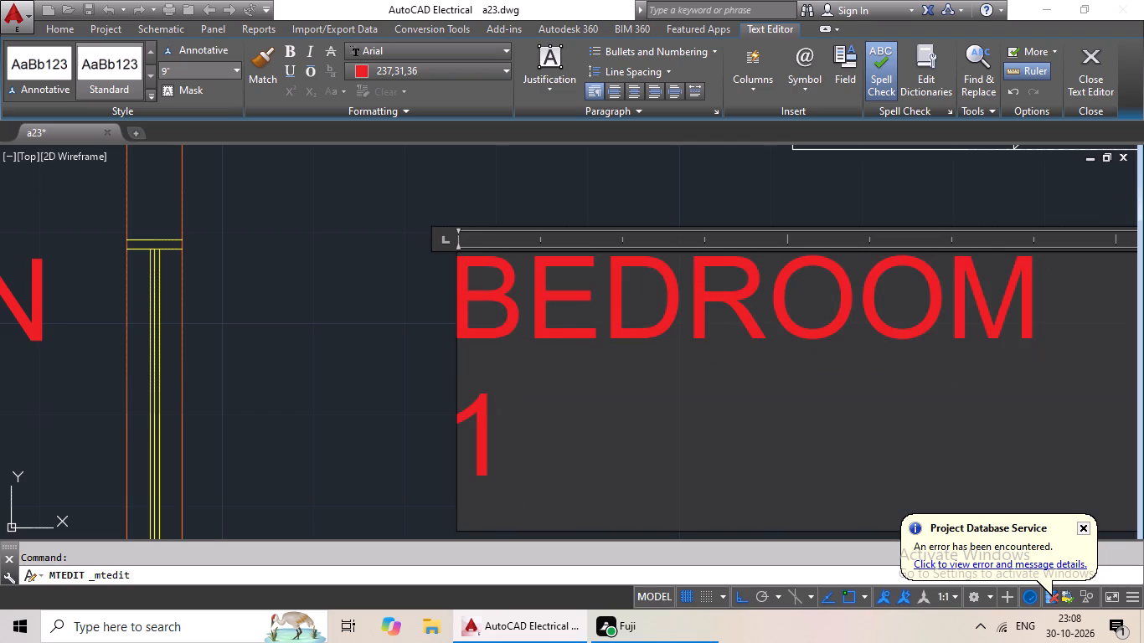
key("BackSpace")
key("9")
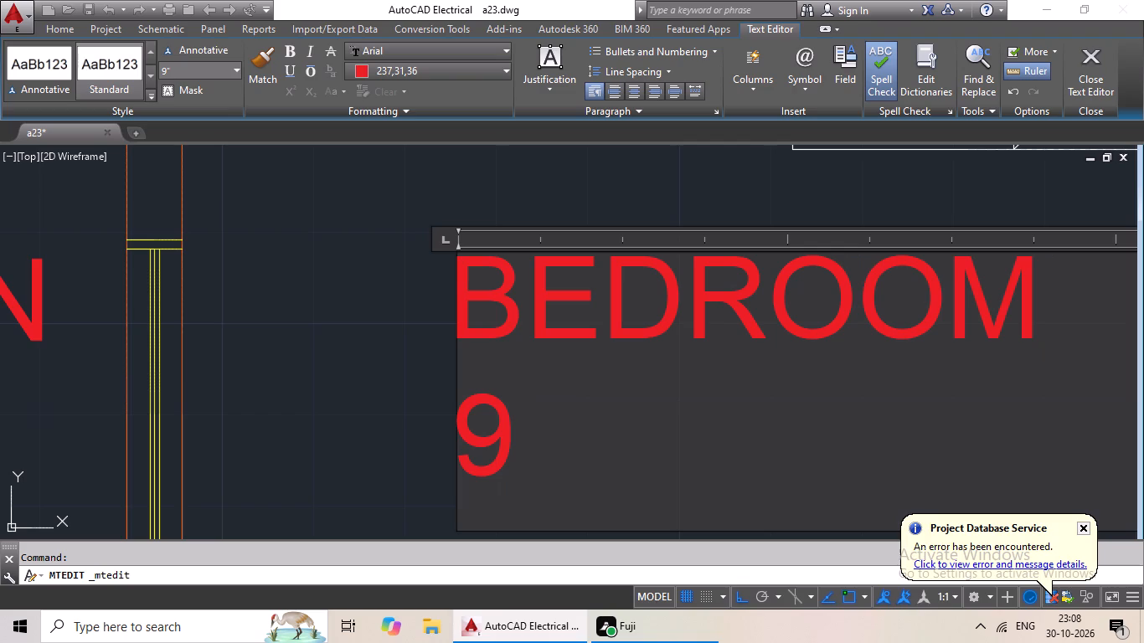
type("'X10'")
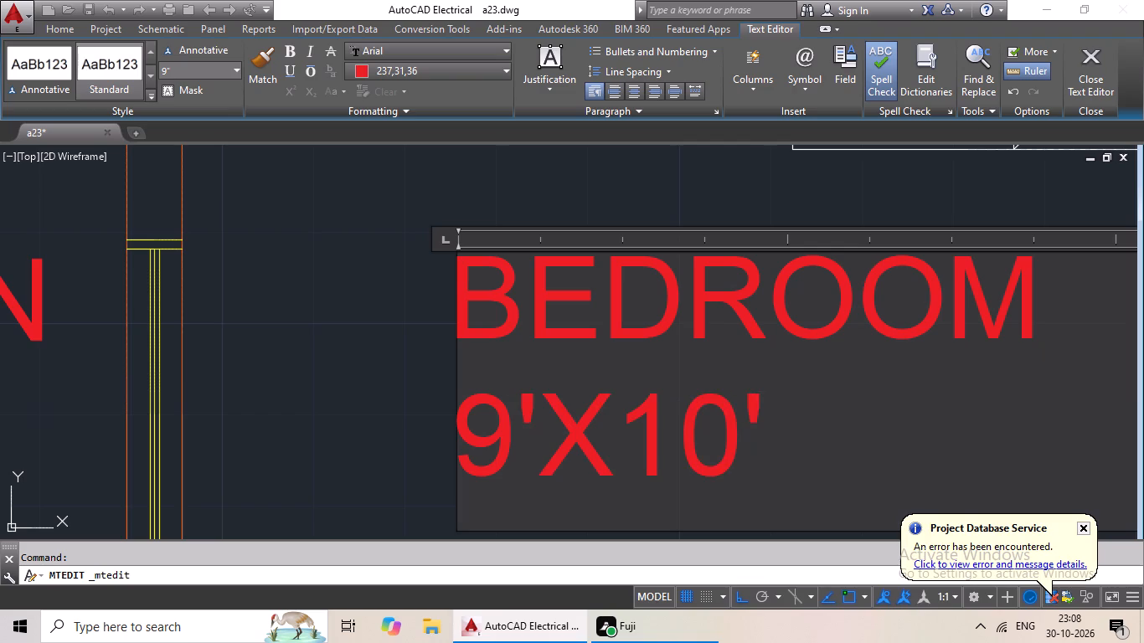
left_click(492, 438)
left_click(492, 438)
left_click(484, 441)
key("space")
key("space")
key("space")
key("space")
key("space")
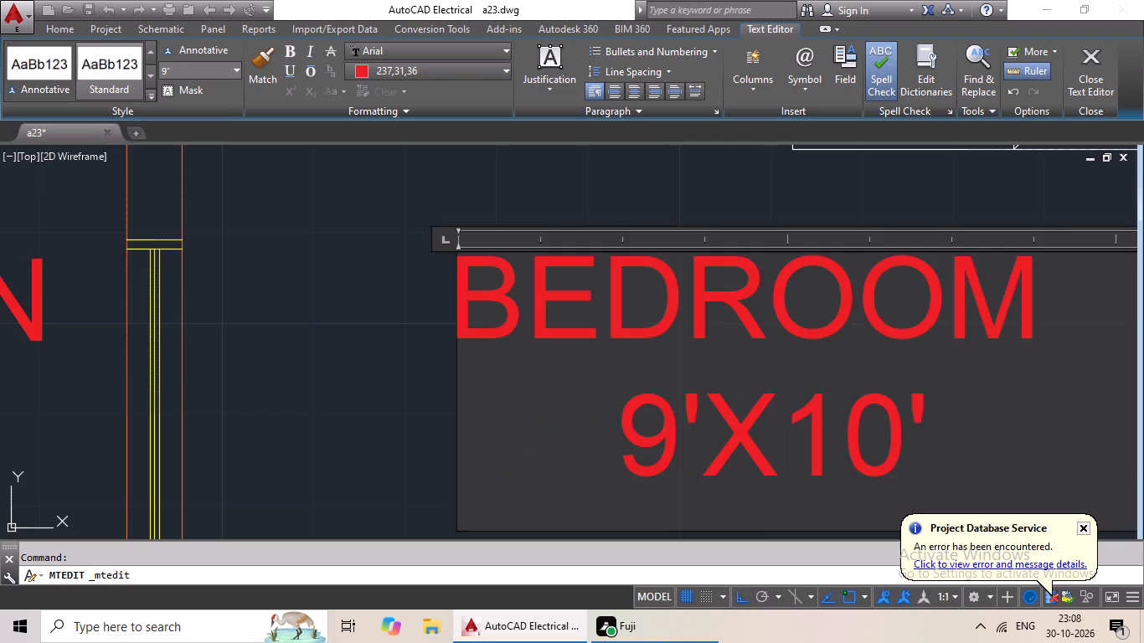
left_click(357, 412)
Change the KITCHEN label in the left block's lowest toilet, below the 9'X10' bedroom, to TOILET over 7'X4', centring the size line with leading spaces.
scroll(398, 395, "down", 2)
middle_click_drag(396, 394, 447, 268)
scroll(453, 316, "down", 1)
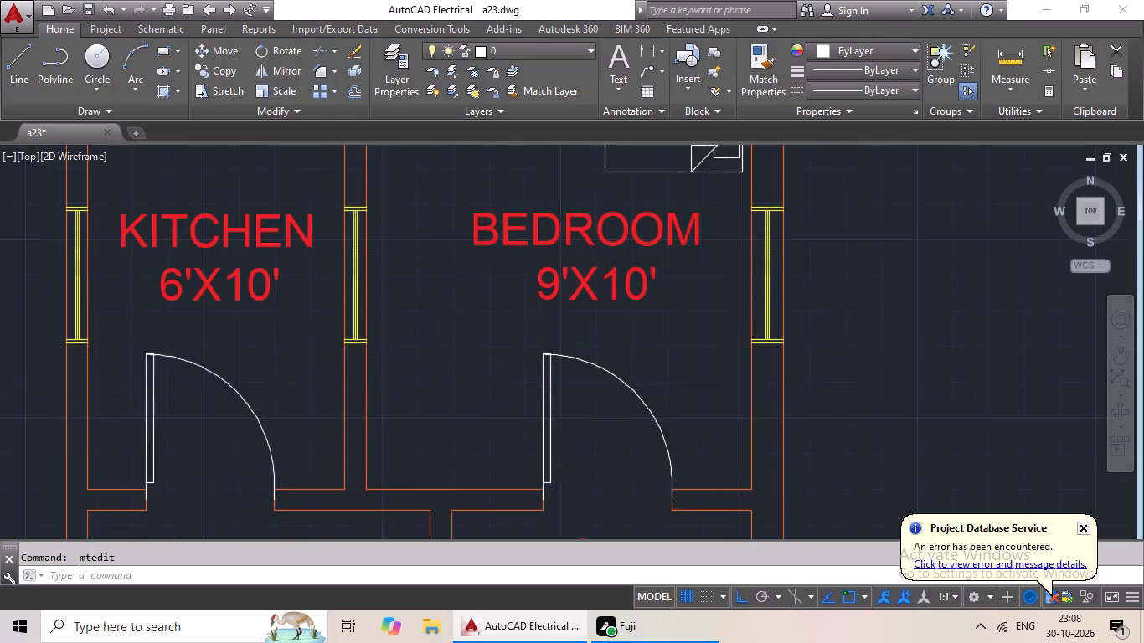
scroll(453, 316, "down", 1)
middle_click_drag(451, 326, 559, 256)
middle_click_drag(381, 328, 489, 270)
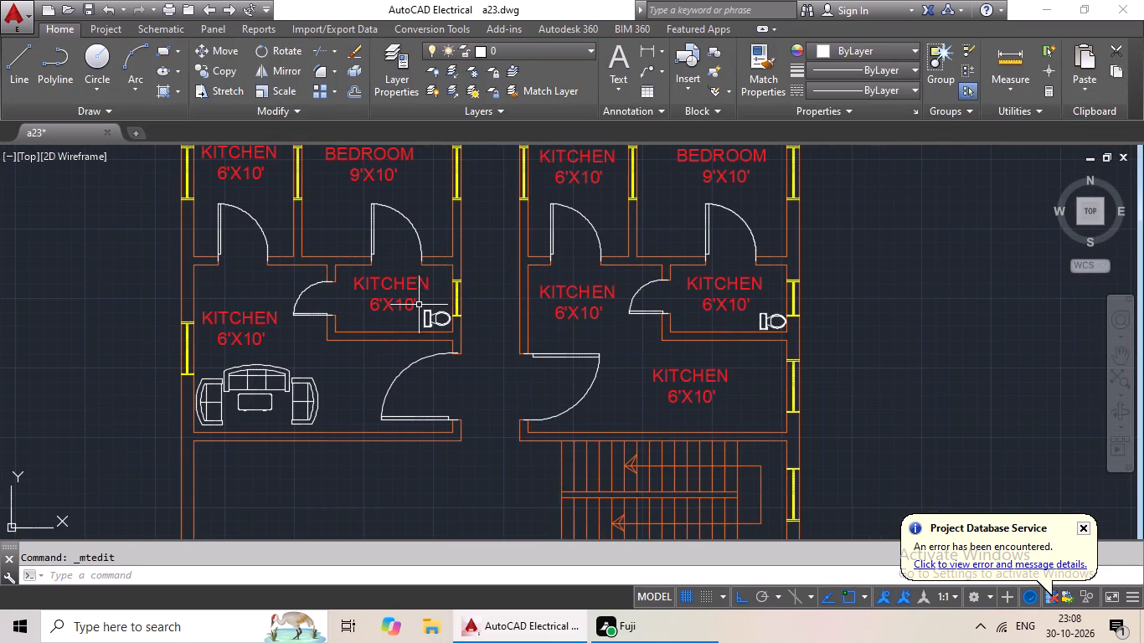
double_click(397, 304)
scroll(397, 304, "up", 3)
left_click(488, 296)
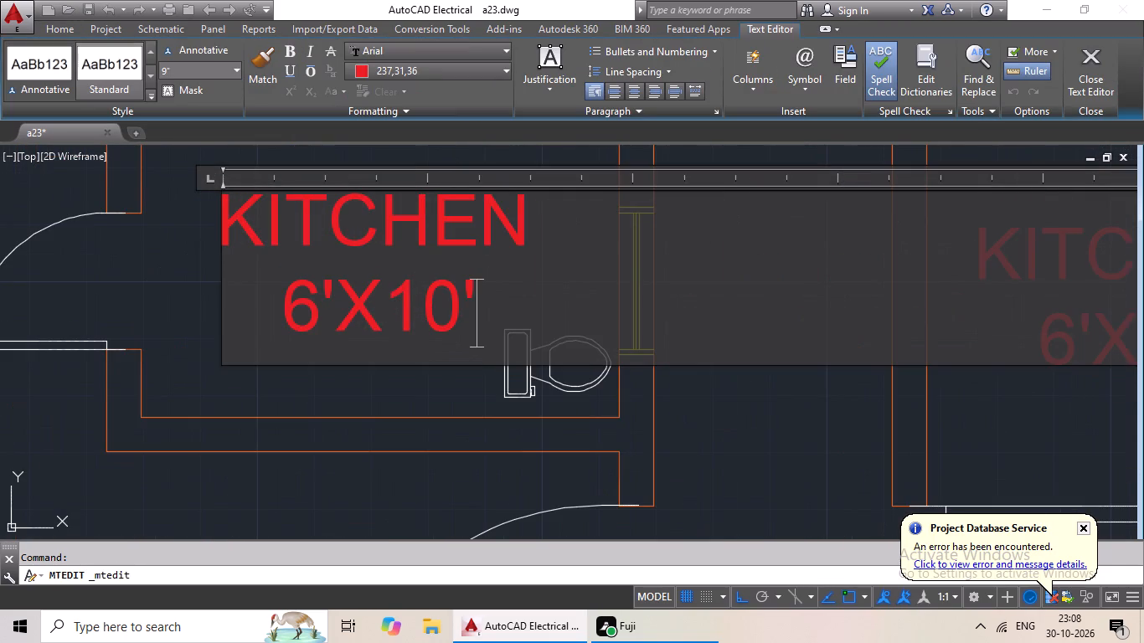
key("BackSpace")
key("BackSpace")
key("BackSpace")
key("BackSpace")
key("BackSpace")
key("BackSpace")
key("BackSpace")
key("BackSpace")
key("BackSpace")
key("BackSpace")
key("BackSpace")
key("BackSpace")
key("BackSpace")
key("BackSpace")
key("BackSpace")
key("BackSpace")
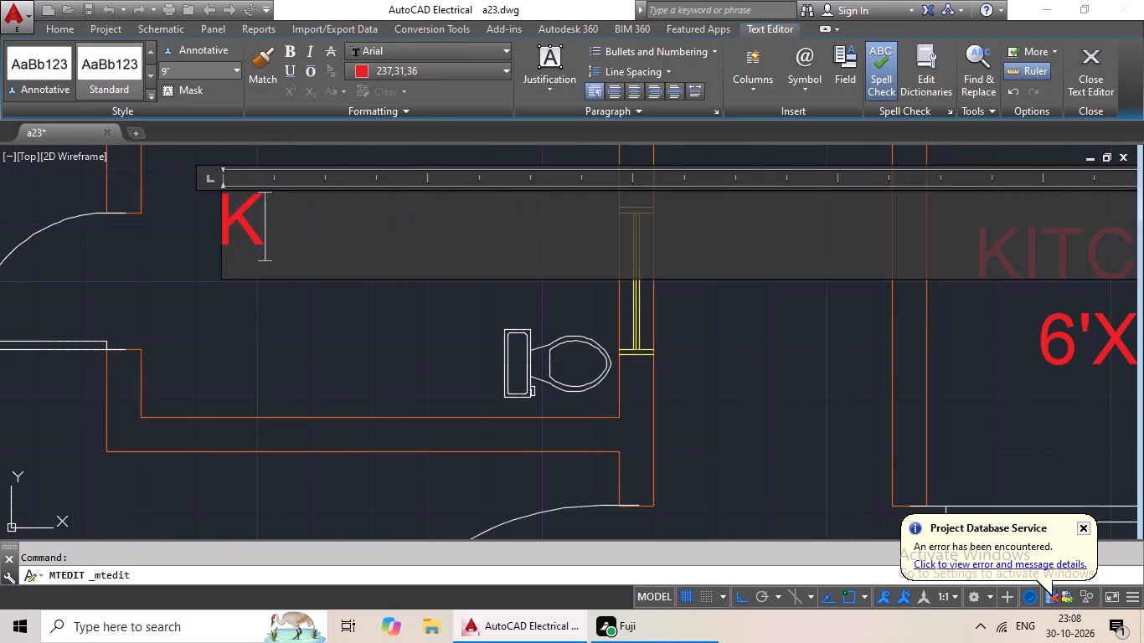
key("BackSpace")
type("TOILET")
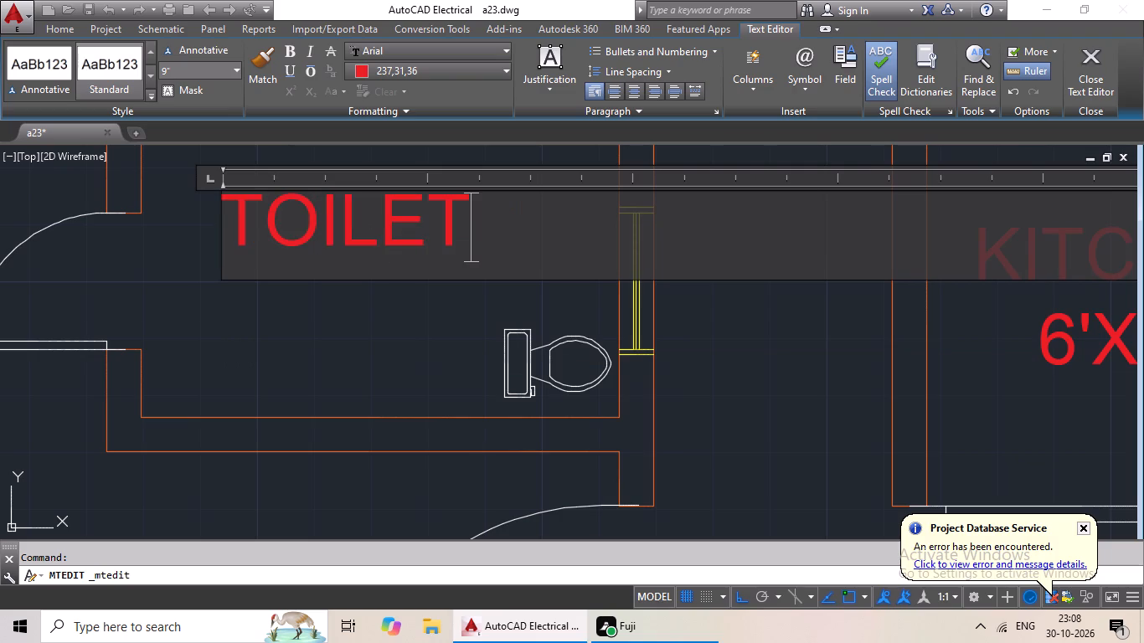
key("Return")
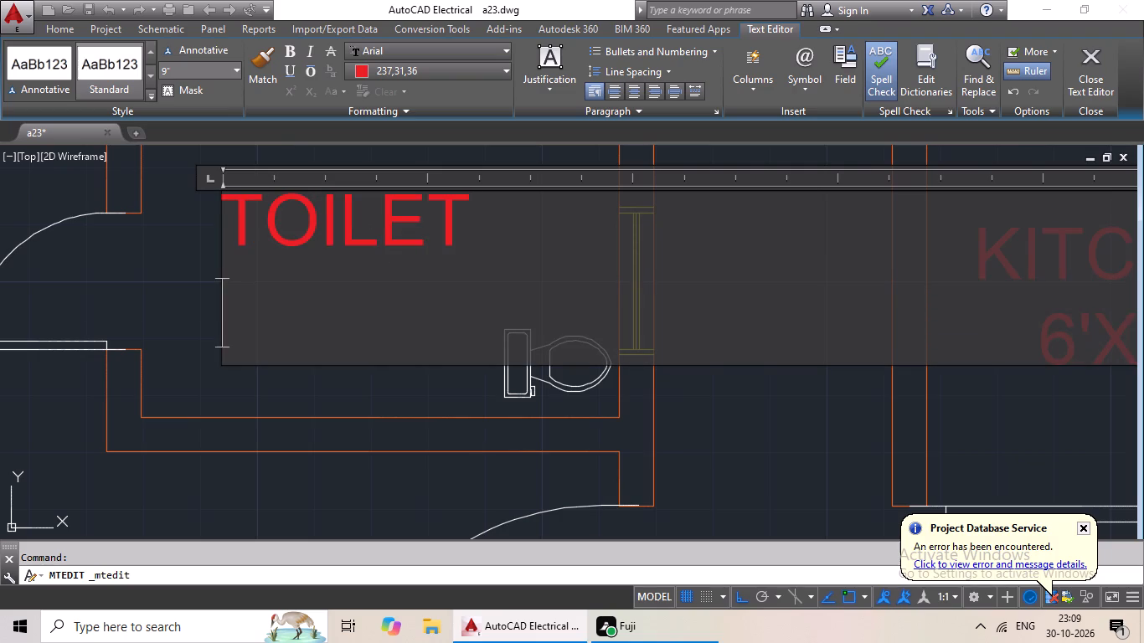
type("7'")
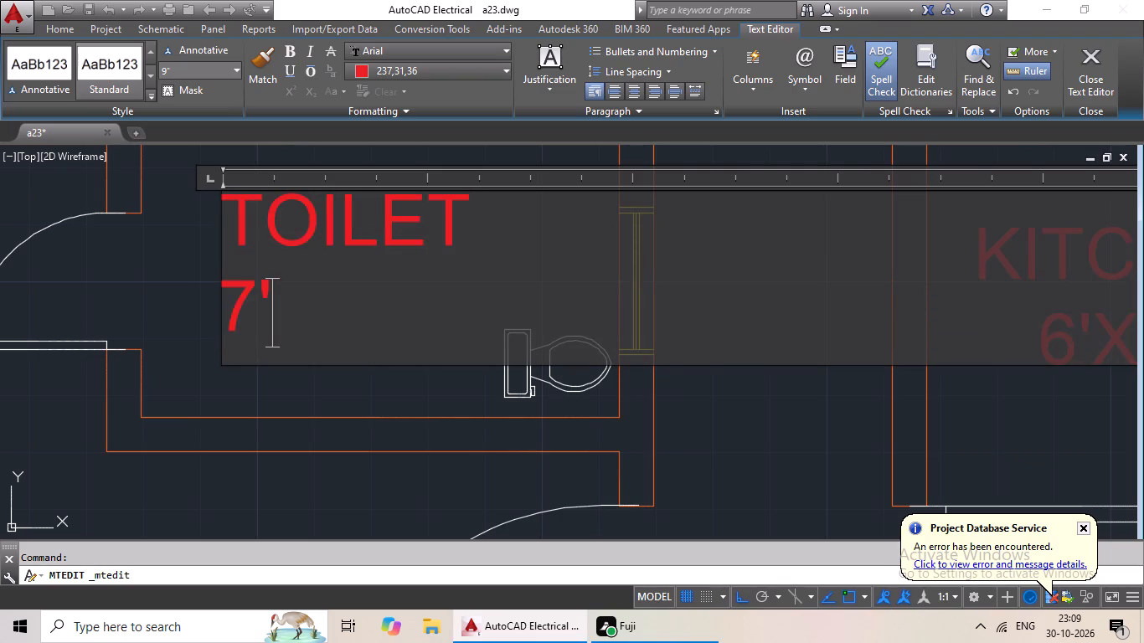
key("shift+x")
type("4\"")
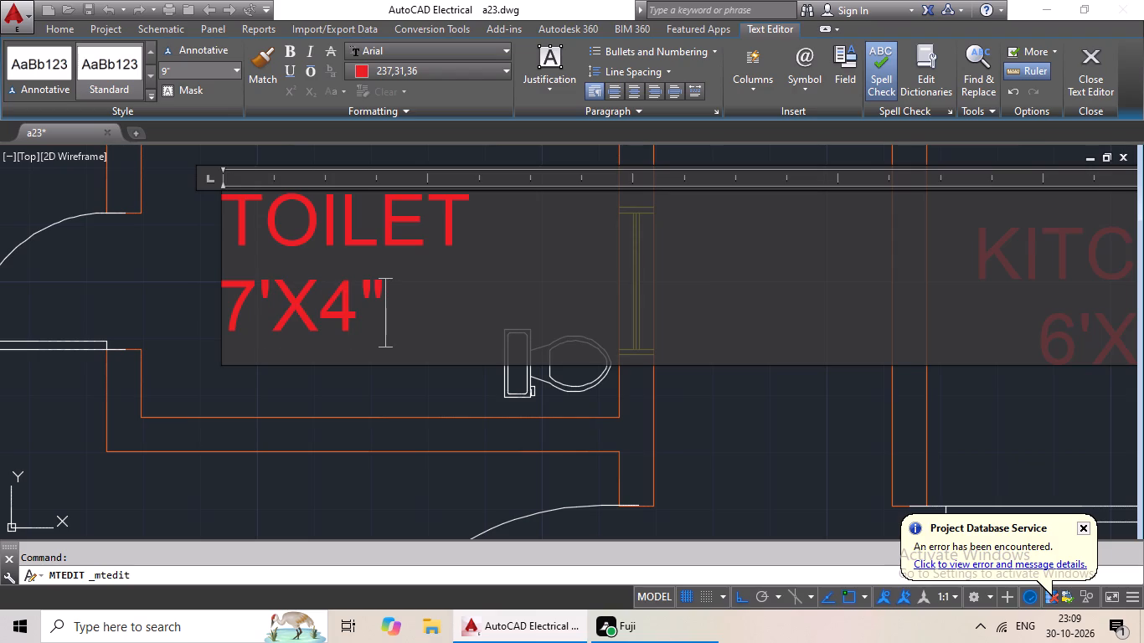
key("BackSpace")
key("apostrophe")
left_click(224, 292)
key("space")
key("space")
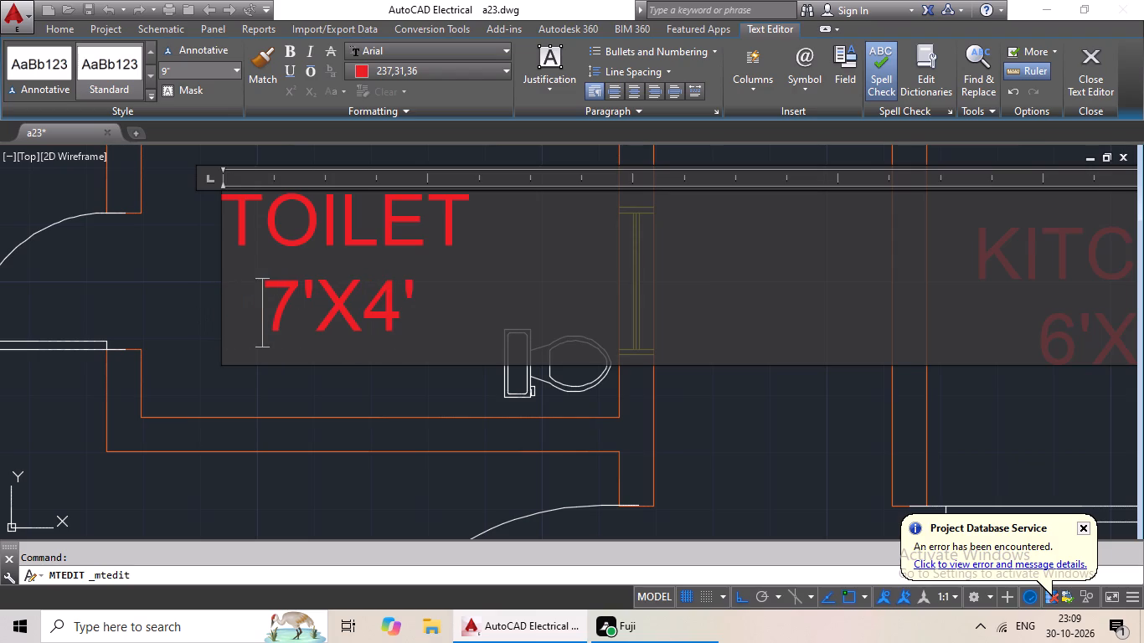
left_click(265, 380)
Change the KITCHEN label above the sofa set in the left block's lowest hall to HALL over 16'X10', indenting both lines with leading spaces.
scroll(321, 371, "down", 3)
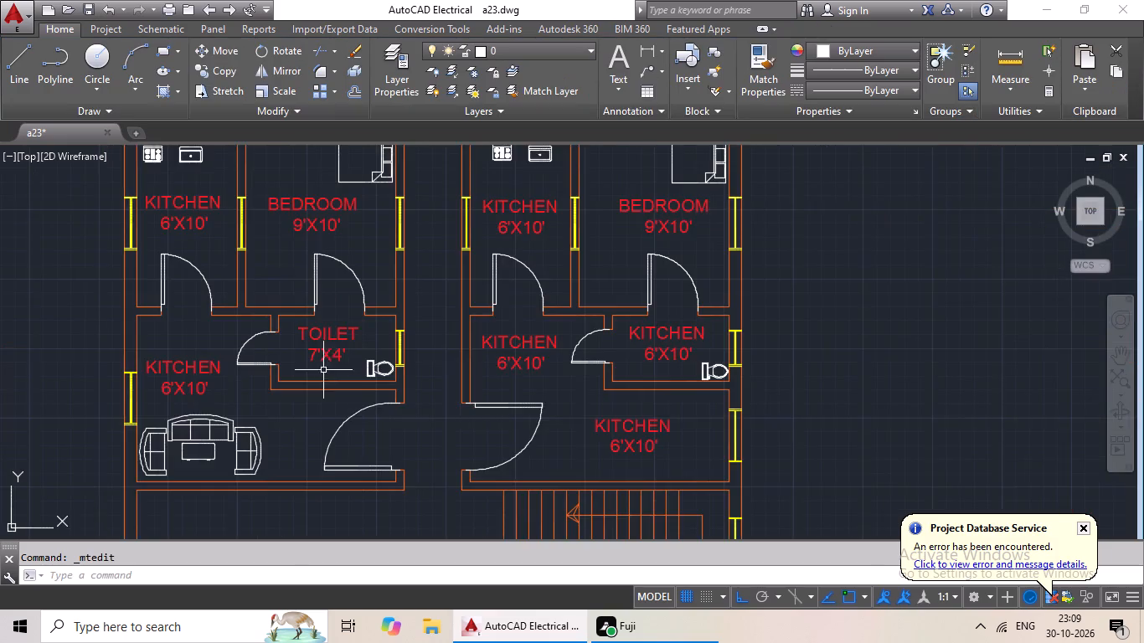
middle_click_drag(324, 369, 442, 324)
double_click(305, 346)
scroll(307, 346, "up", 2)
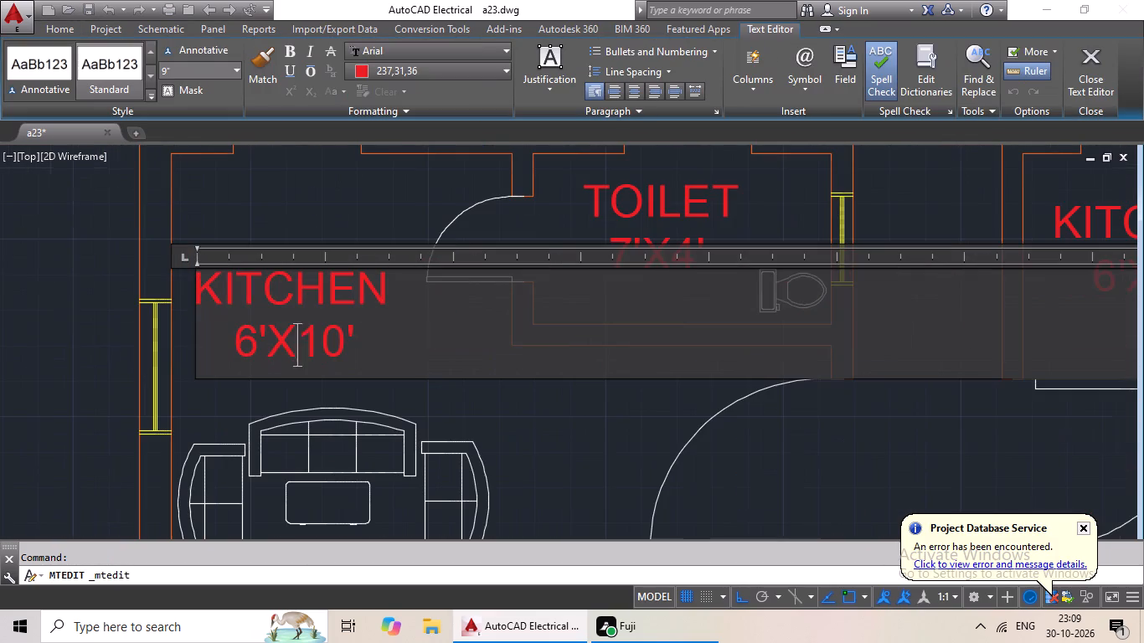
left_click(399, 336)
key("BackSpace")
key("BackSpace")
key("BackSpace")
key("BackSpace")
key("BackSpace")
key("BackSpace")
key("BackSpace")
key("BackSpace")
key("BackSpace")
key("BackSpace")
key("BackSpace")
key("BackSpace")
key("BackSpace")
key("BackSpace")
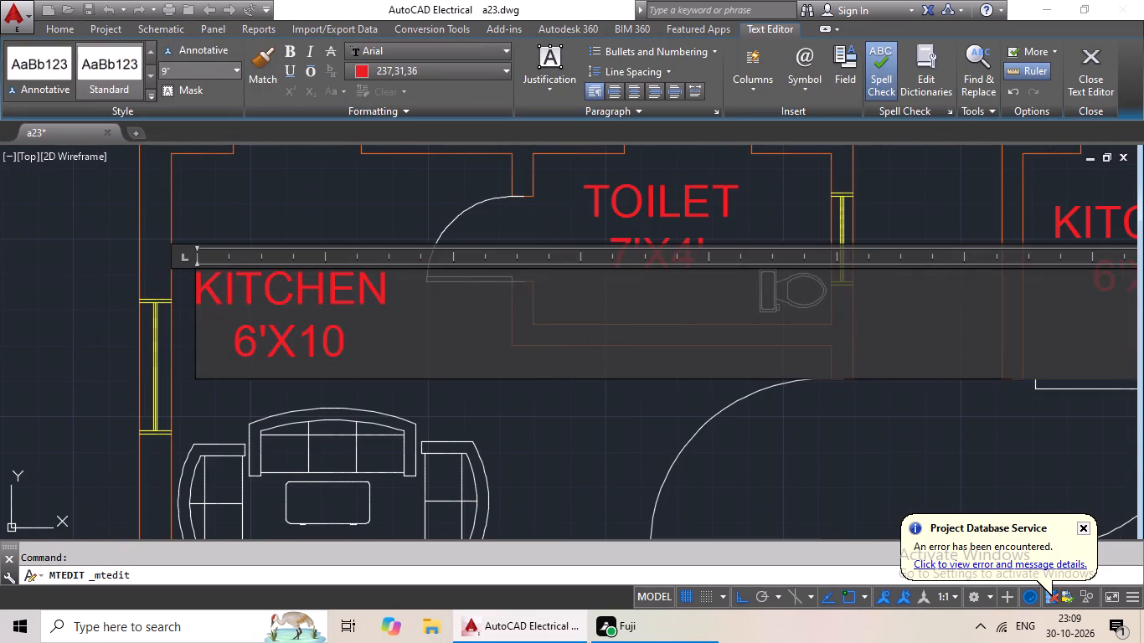
key("BackSpace")
key("BackSpace")
key("BackSpace")
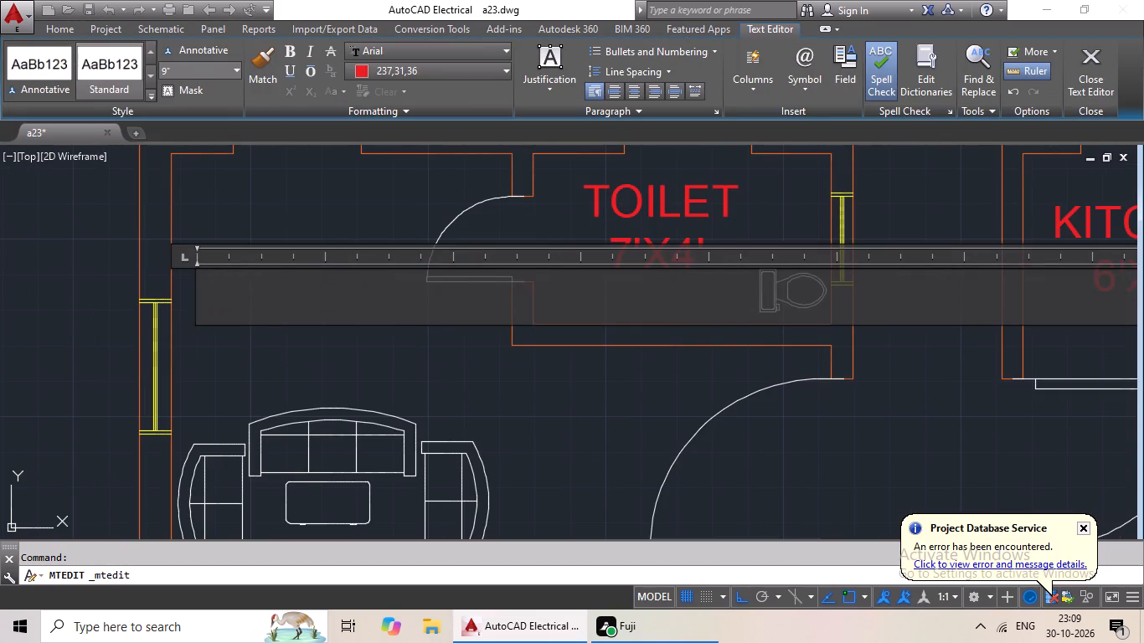
type("HALLL")
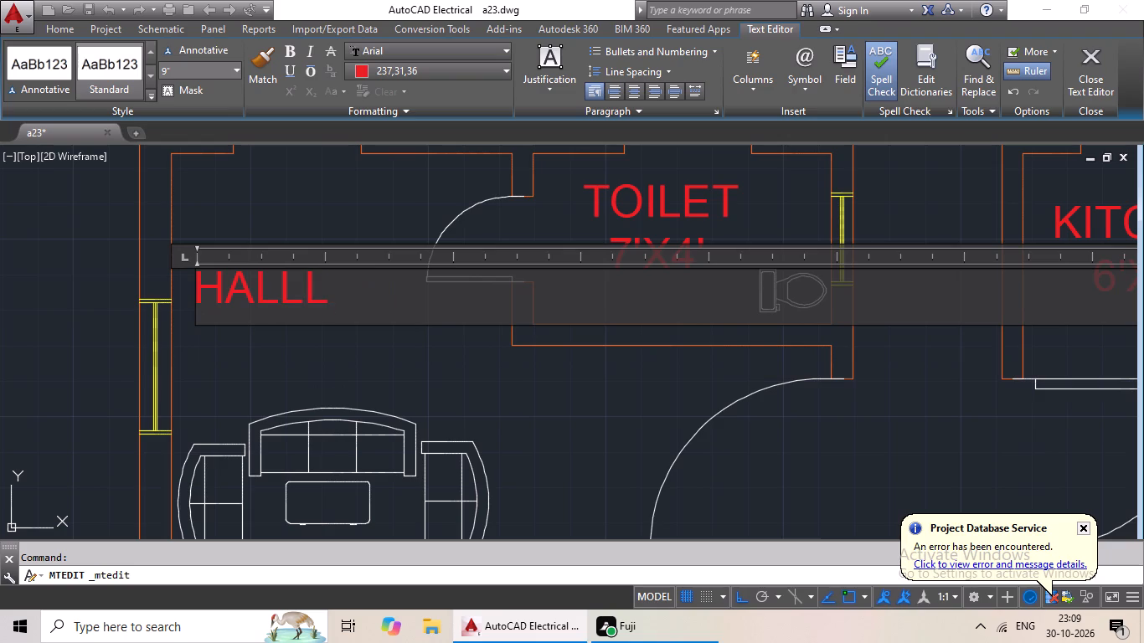
key("BackSpace")
key("Return")
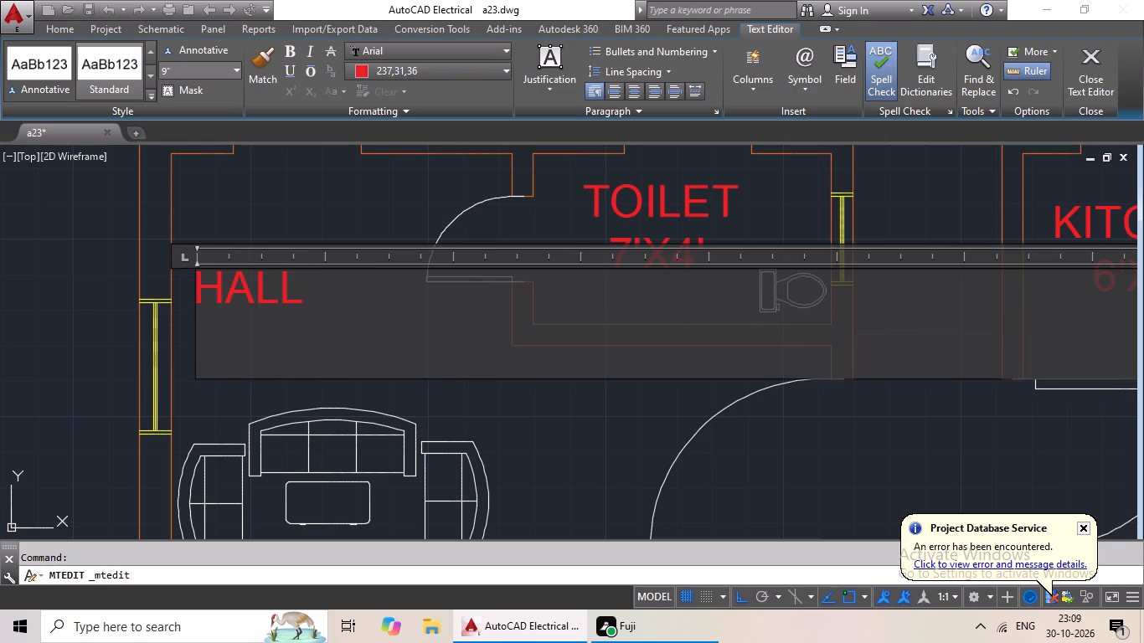
type("16")
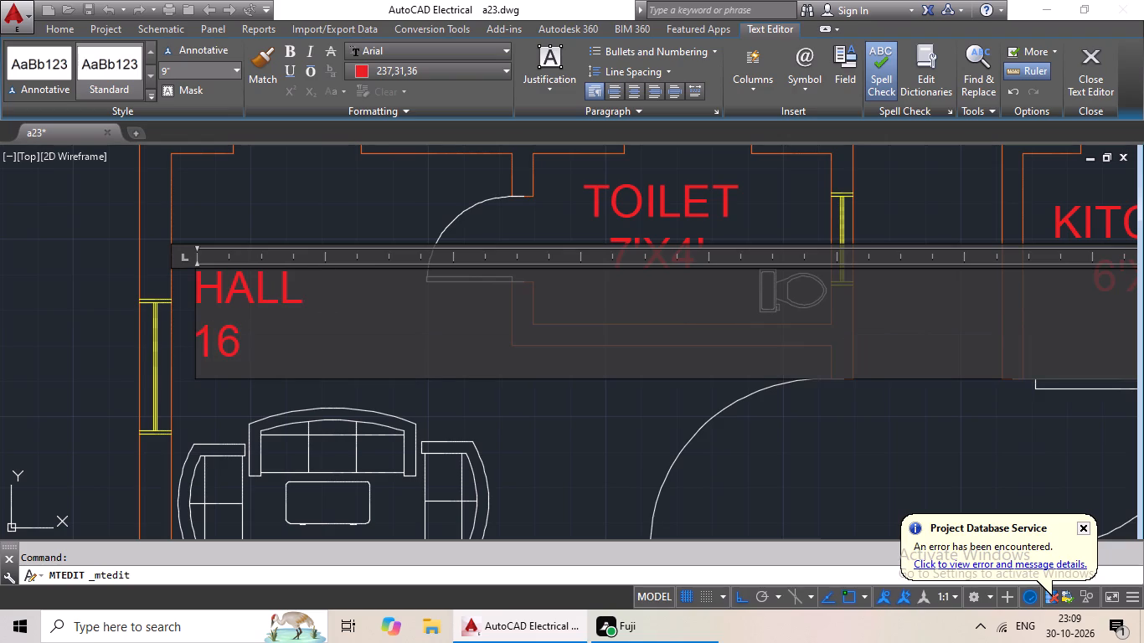
key("apostrophe")
key("shift+x")
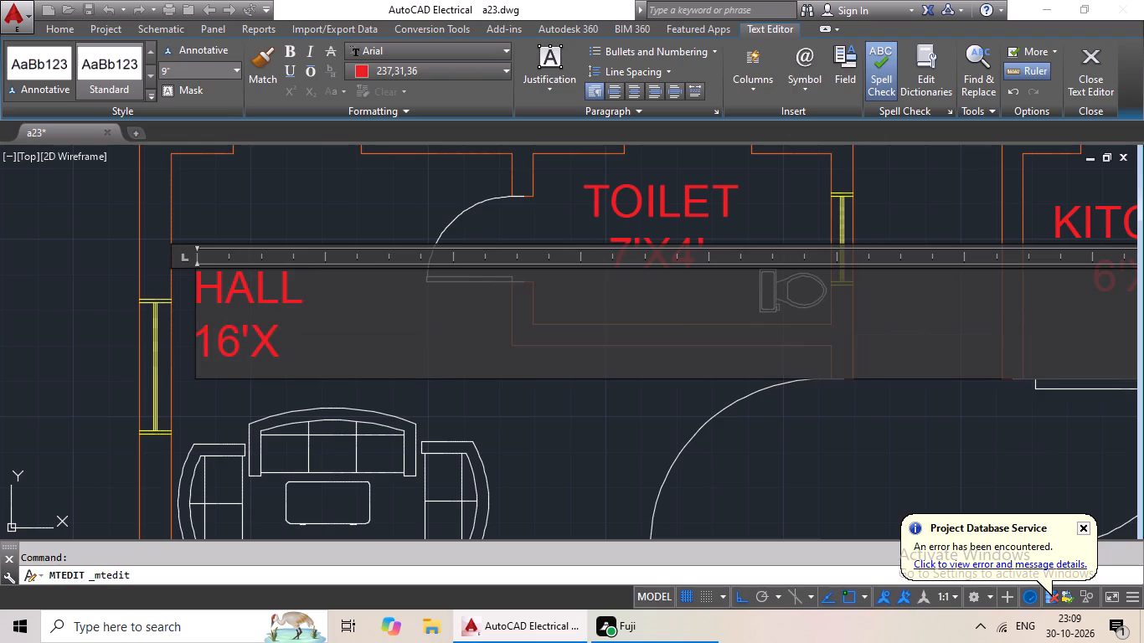
type("10")
key("apostrophe")
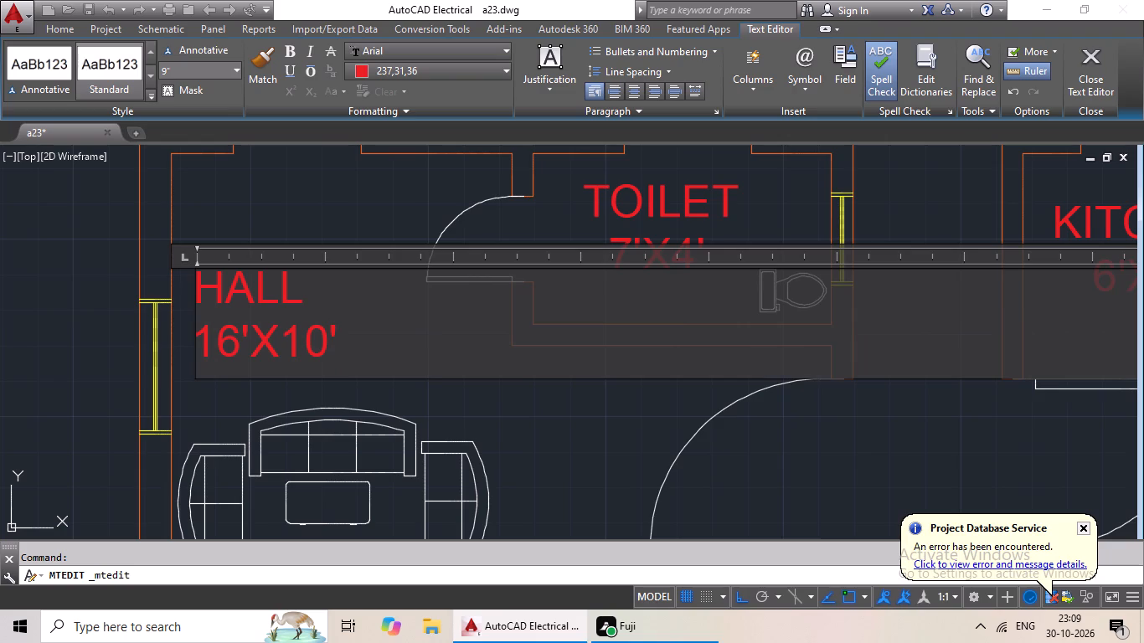
left_click(199, 288)
key("space")
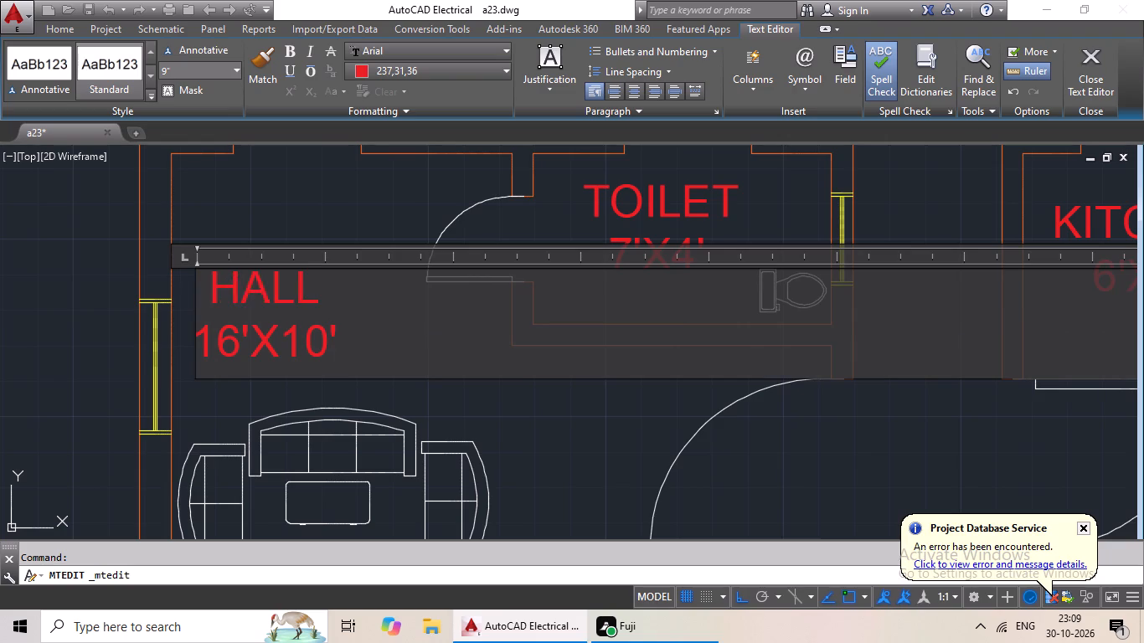
key("space")
key("space")
key("space")
key("space")
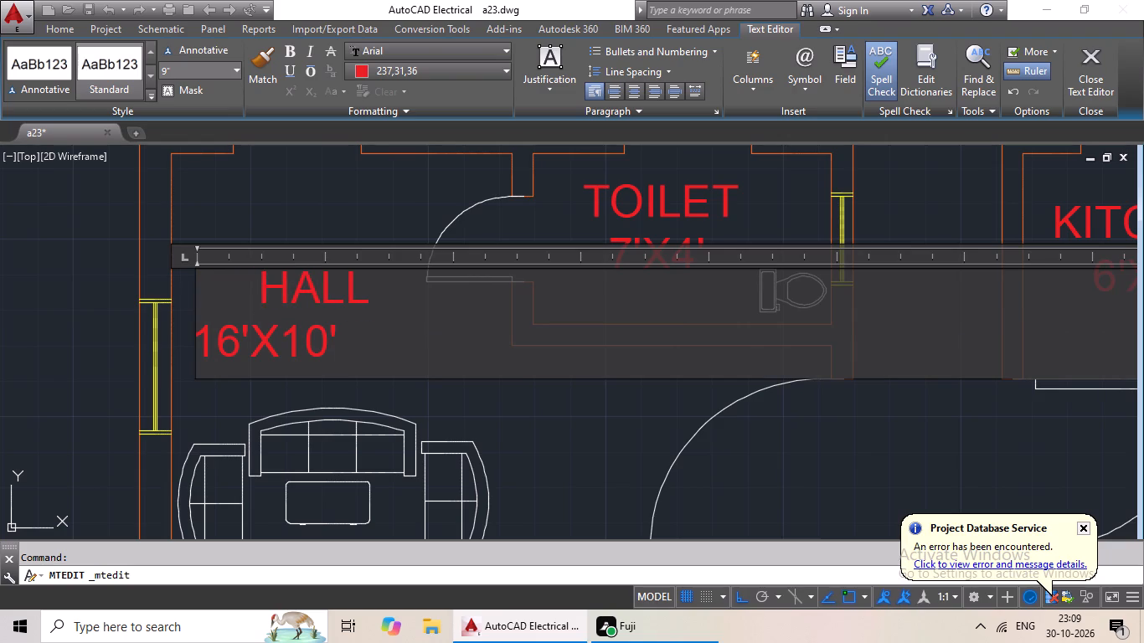
left_click(194, 342)
double_click(204, 337)
left_click(204, 342)
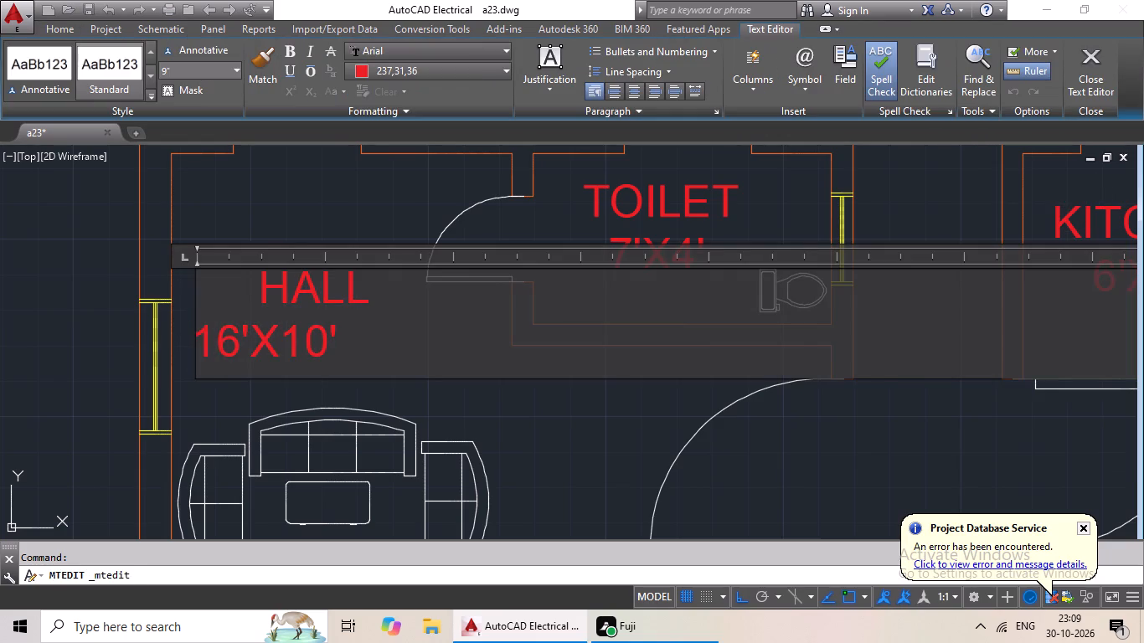
left_click(204, 344)
key("space")
key("space")
key("space")
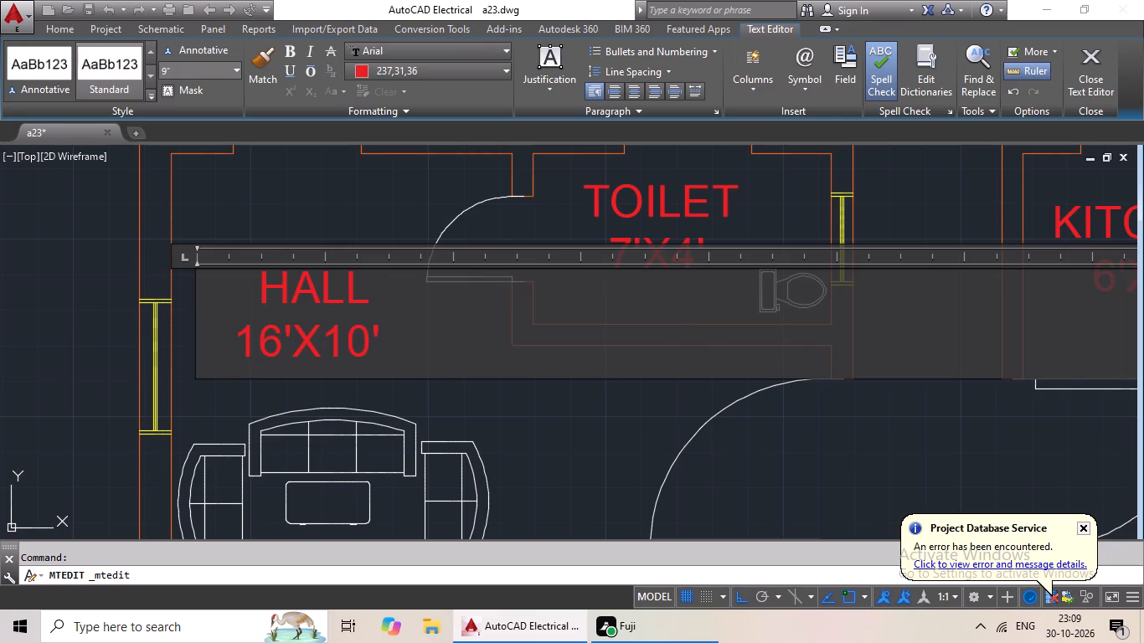
key("space")
left_click(575, 416)
scroll(583, 413, "down", 1)
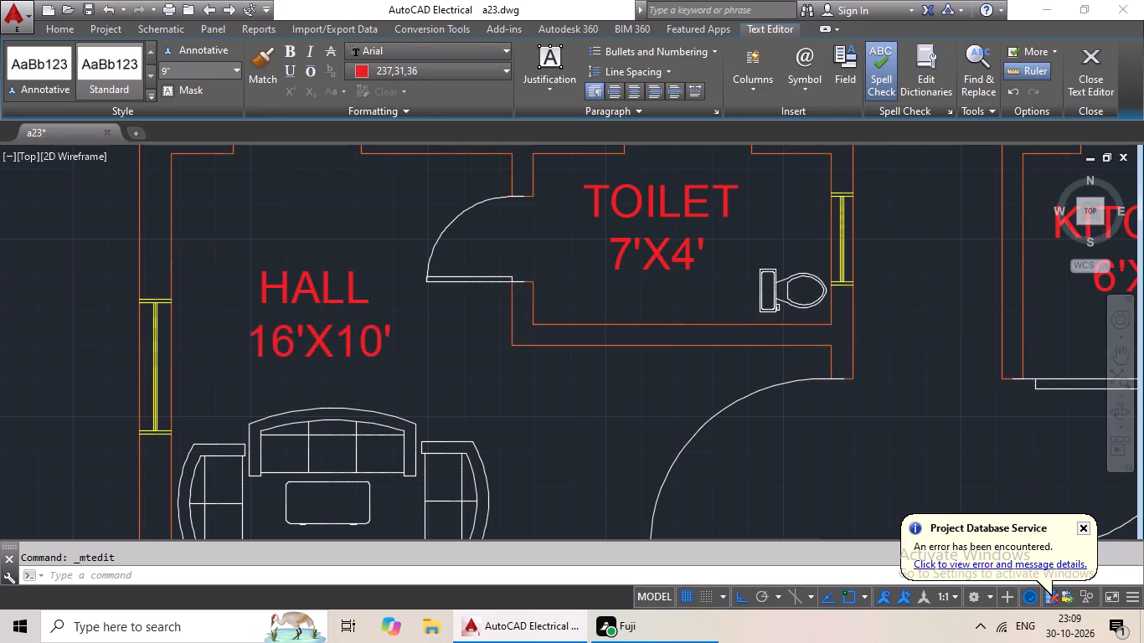
middle_click_drag(585, 408, 431, 411)
middle_click_drag(524, 393, 191, 415)
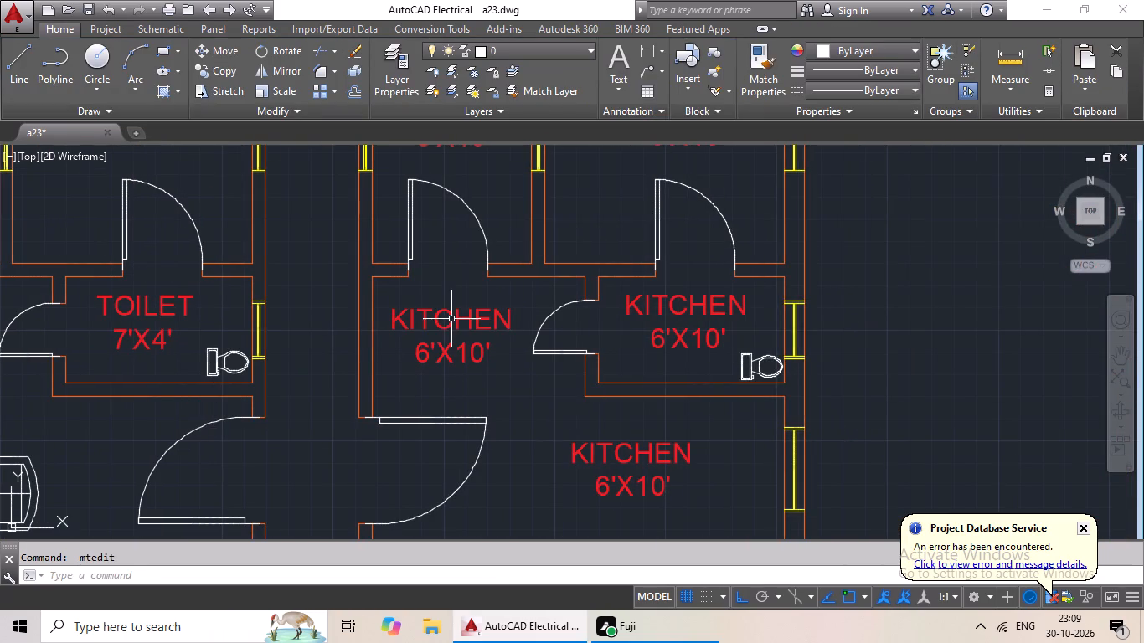
scroll(569, 400, "down", 1)
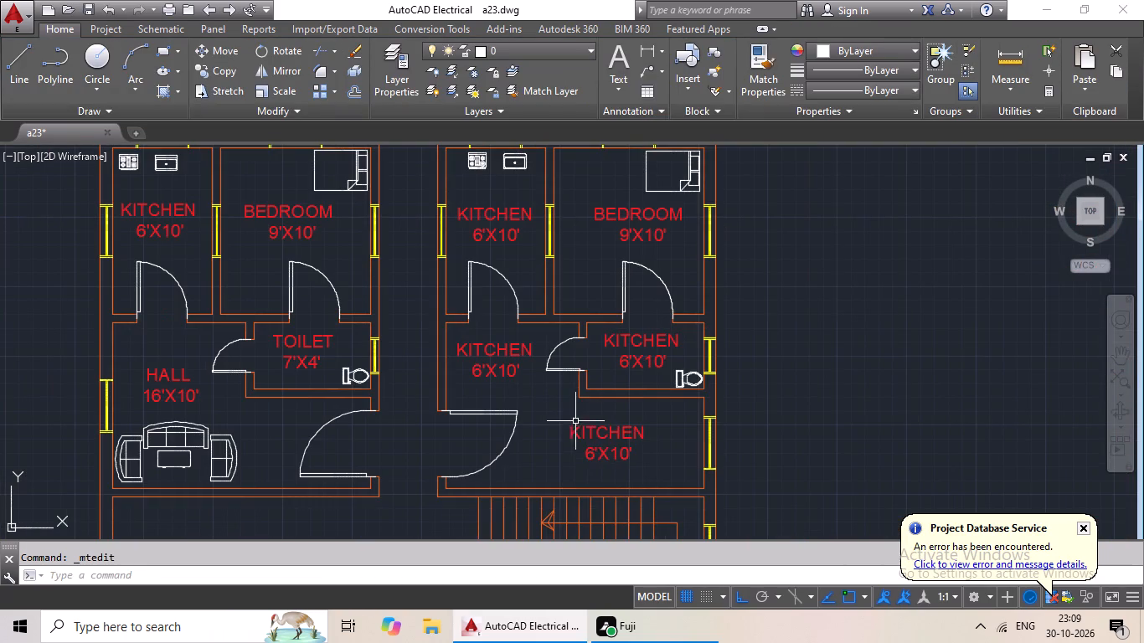
Delete the extra KITCHEN 6'X10' label beside the toilet door in the right block's lowest hall.
left_click(503, 360)
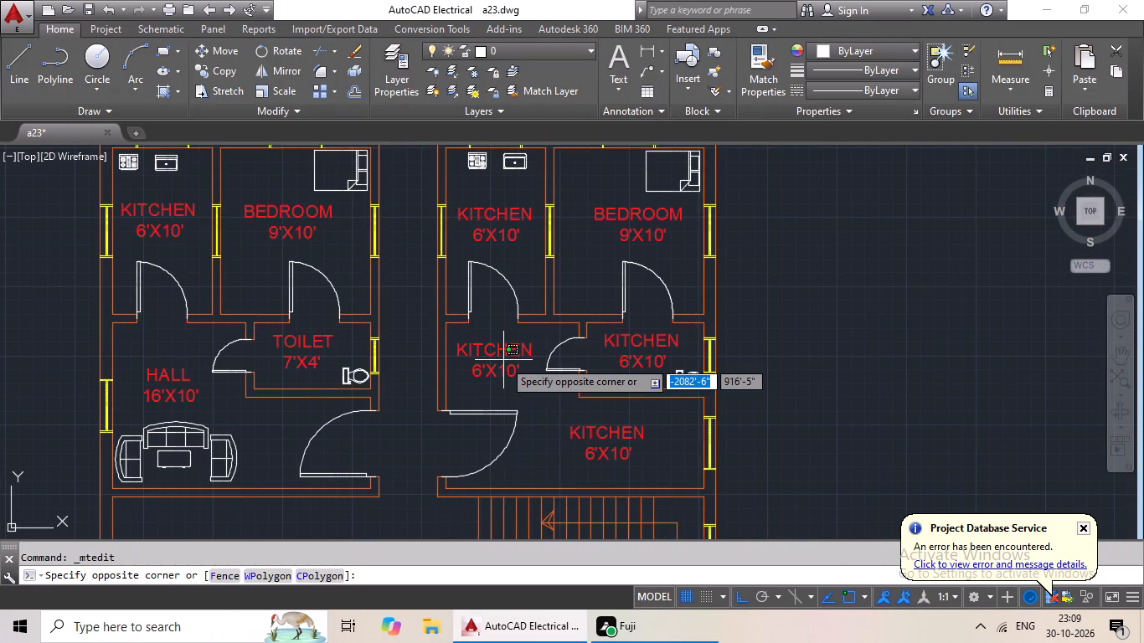
left_click(486, 358)
left_click(481, 369)
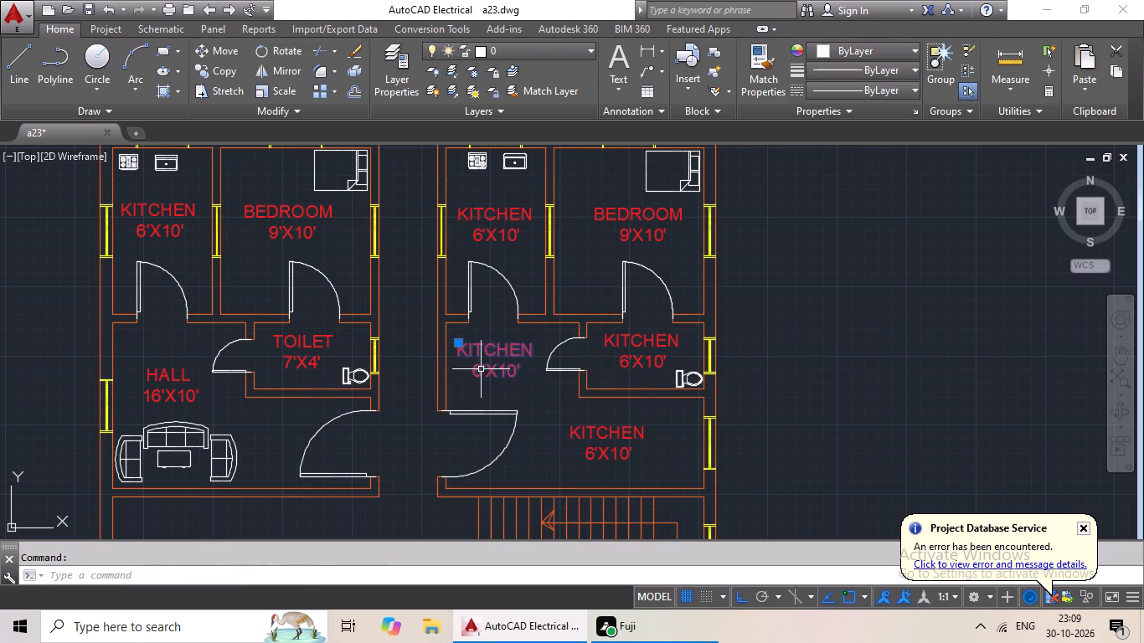
key("Delete")
Change the KITCHEN label in the right block's lowest toilet to TOILET over 7'X4', centring the size line with leading spaces.
double_click(645, 337)
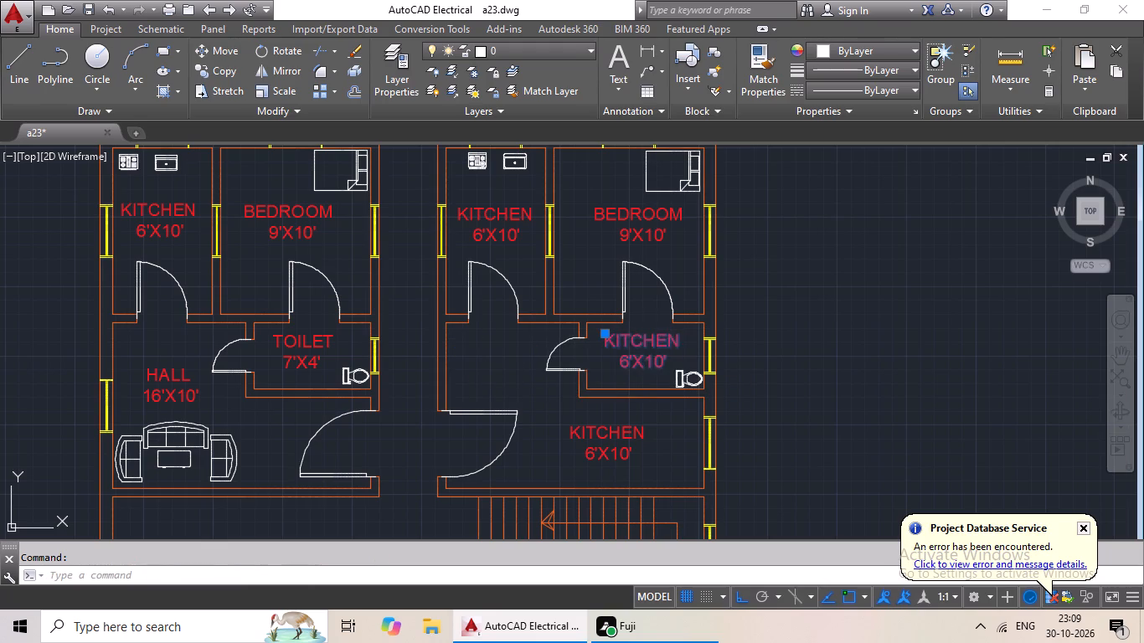
scroll(646, 338, "up", 3)
left_click(762, 421)
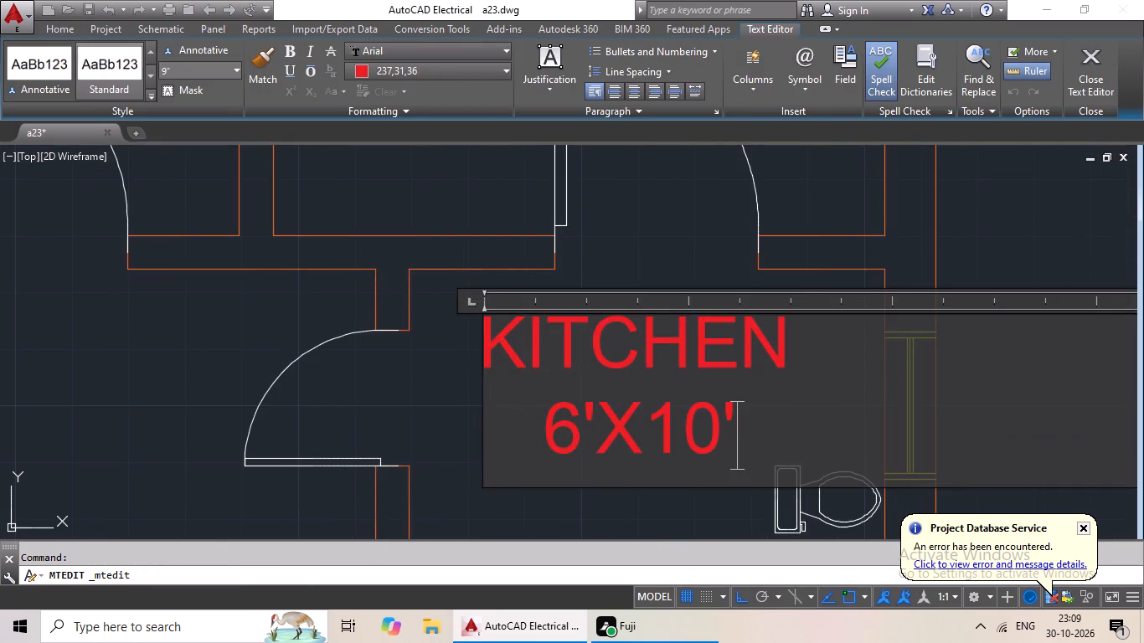
key("BackSpace")
key("BackSpace")
key("BackSpace")
key("BackSpace")
key("BackSpace")
key("BackSpace")
key("BackSpace")
key("BackSpace")
key("BackSpace")
key("BackSpace")
key("BackSpace")
key("BackSpace")
key("BackSpace")
key("BackSpace")
key("BackSpace")
key("BackSpace")
key("BackSpace")
key("BackSpace")
key("BackSpace")
key("BackSpace")
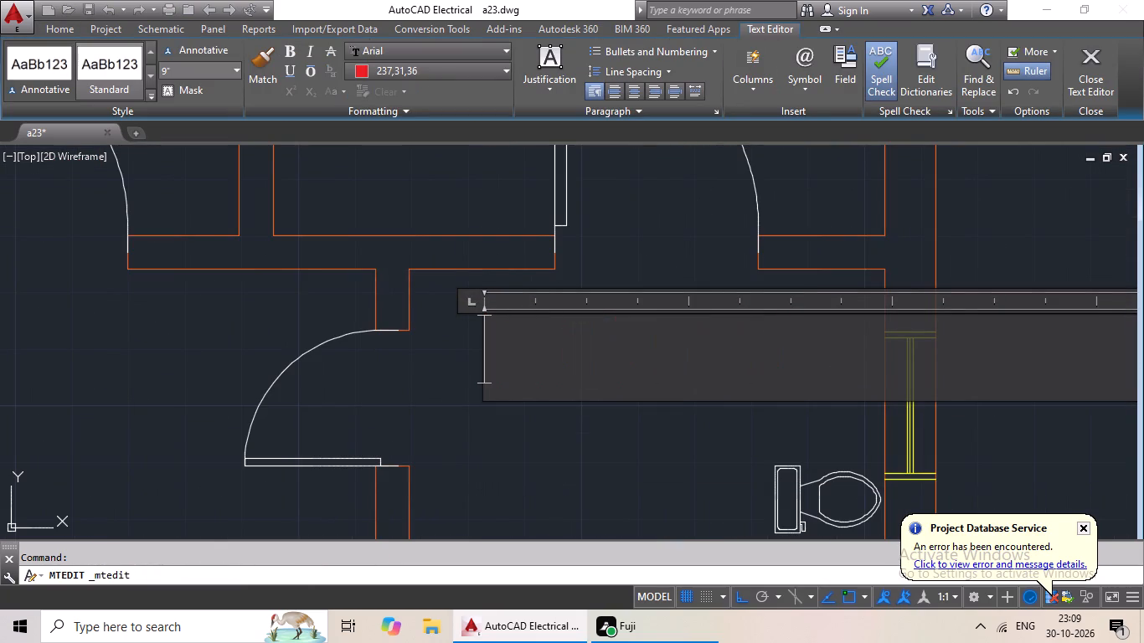
type("TOILET")
key("Return")
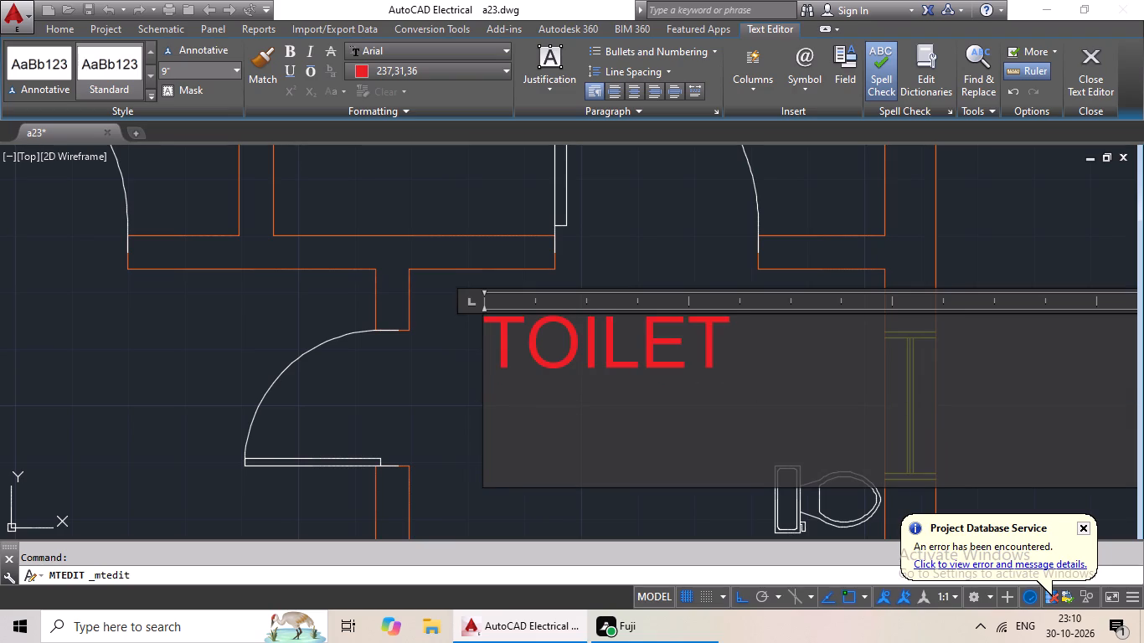
type("7'X")
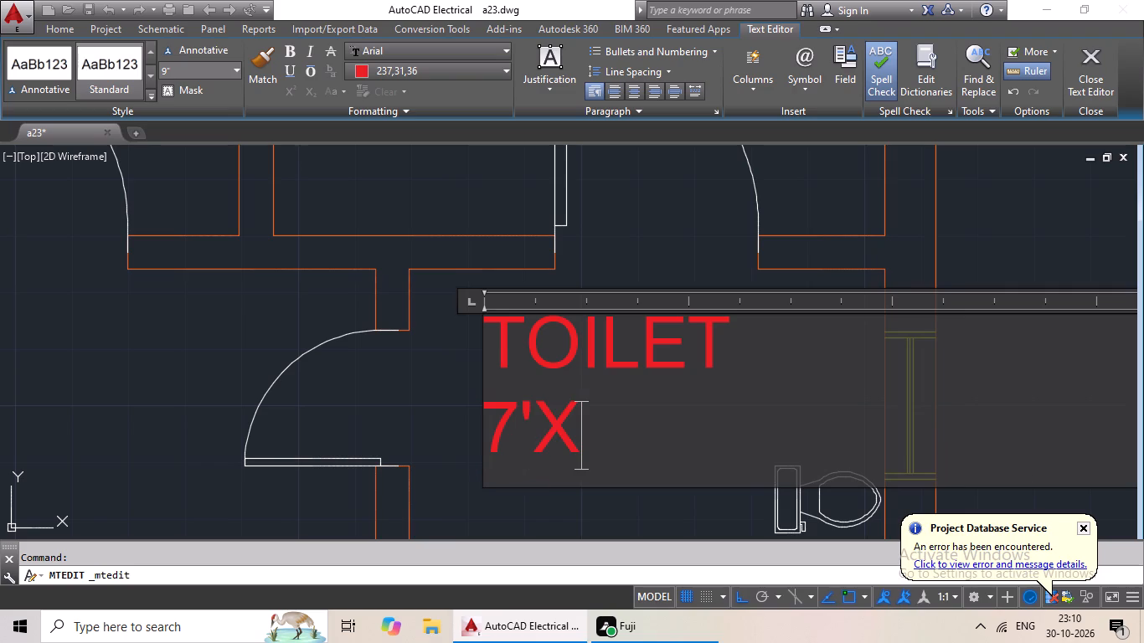
type("4'")
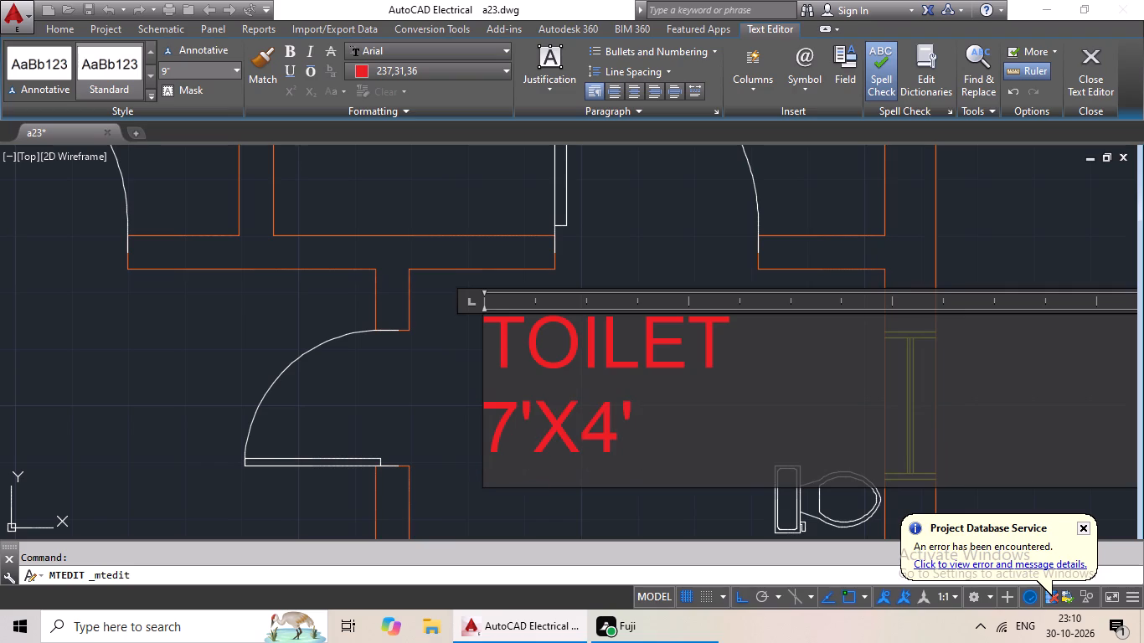
left_click(495, 414)
key("space")
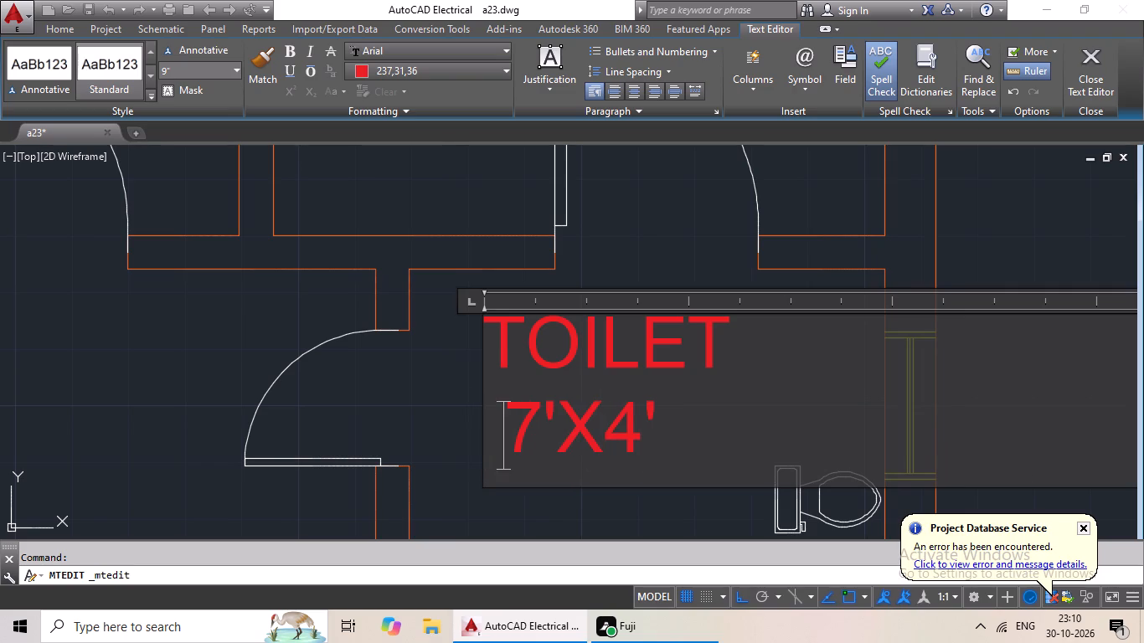
key("space")
key("space")
left_click(467, 435)
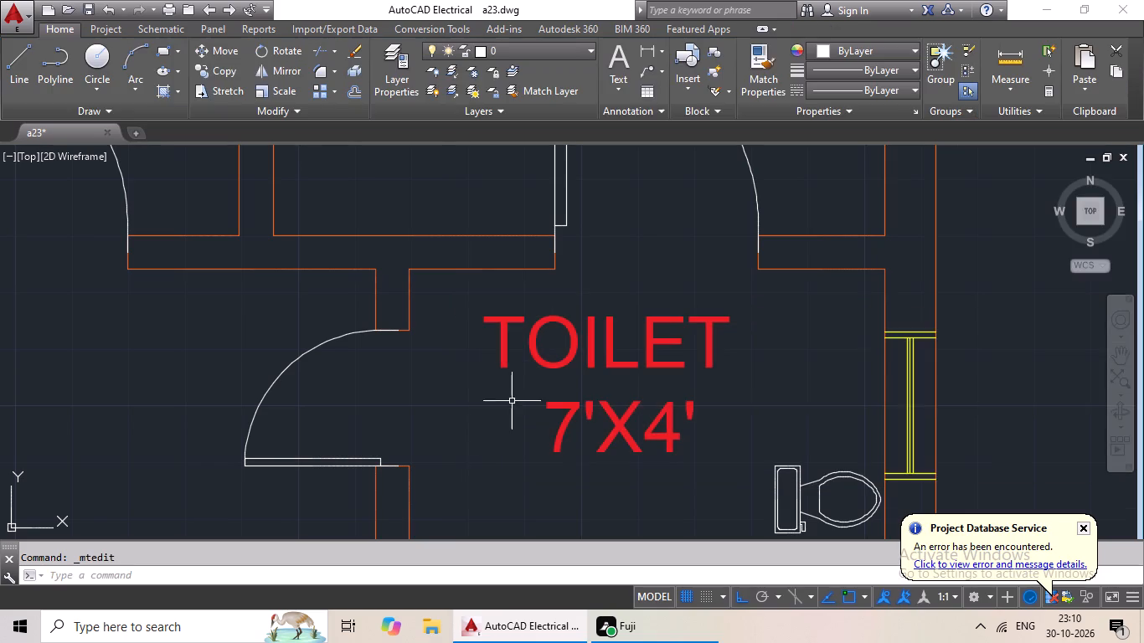
Change the KITCHEN label in the right block's lowest hall, above the stairs, to HALL over 16'X10', indenting both lines with leading spaces.
scroll(516, 396, "down", 2)
middle_click_drag(481, 399, 480, 288)
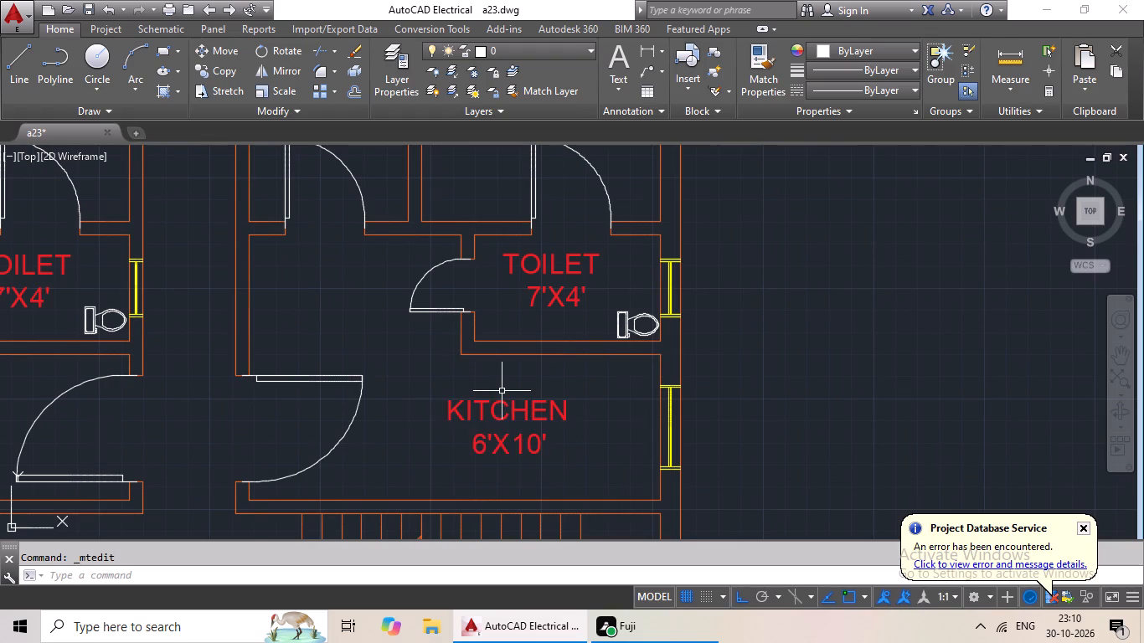
double_click(499, 401)
scroll(536, 448, "up", 2)
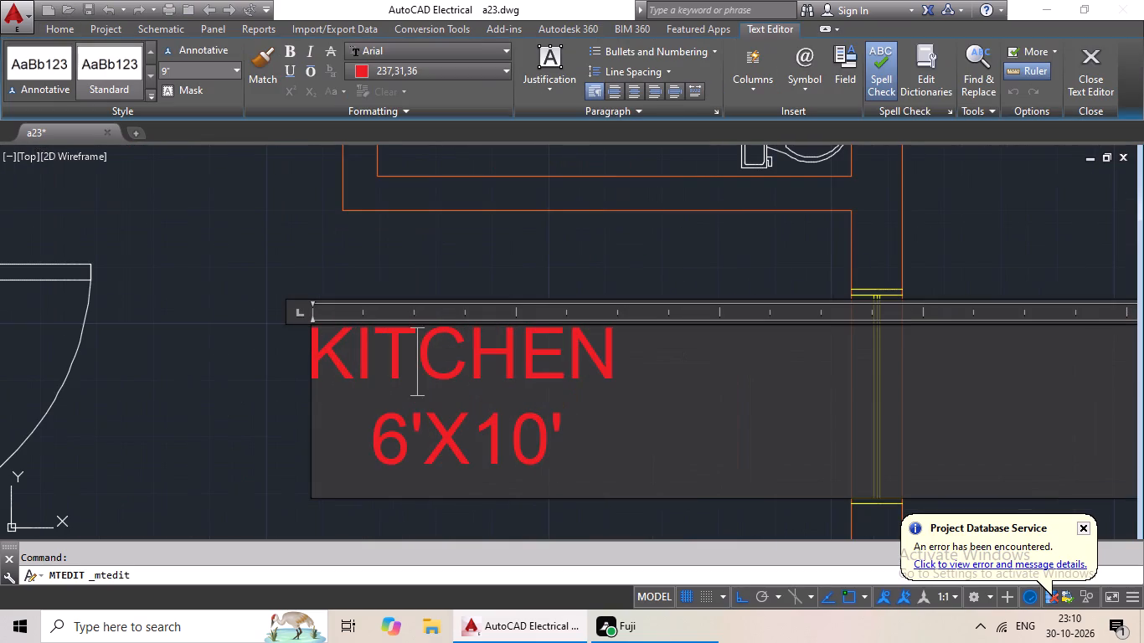
left_click(606, 441)
key("BackSpace")
key("BackSpace")
key("BackSpace")
key("BackSpace")
key("BackSpace")
key("BackSpace")
key("BackSpace")
key("BackSpace")
key("BackSpace")
key("BackSpace")
key("BackSpace")
key("BackSpace")
key("BackSpace")
key("BackSpace")
key("BackSpace")
key("BackSpace")
key("BackSpace")
key("BackSpace")
key("BackSpace")
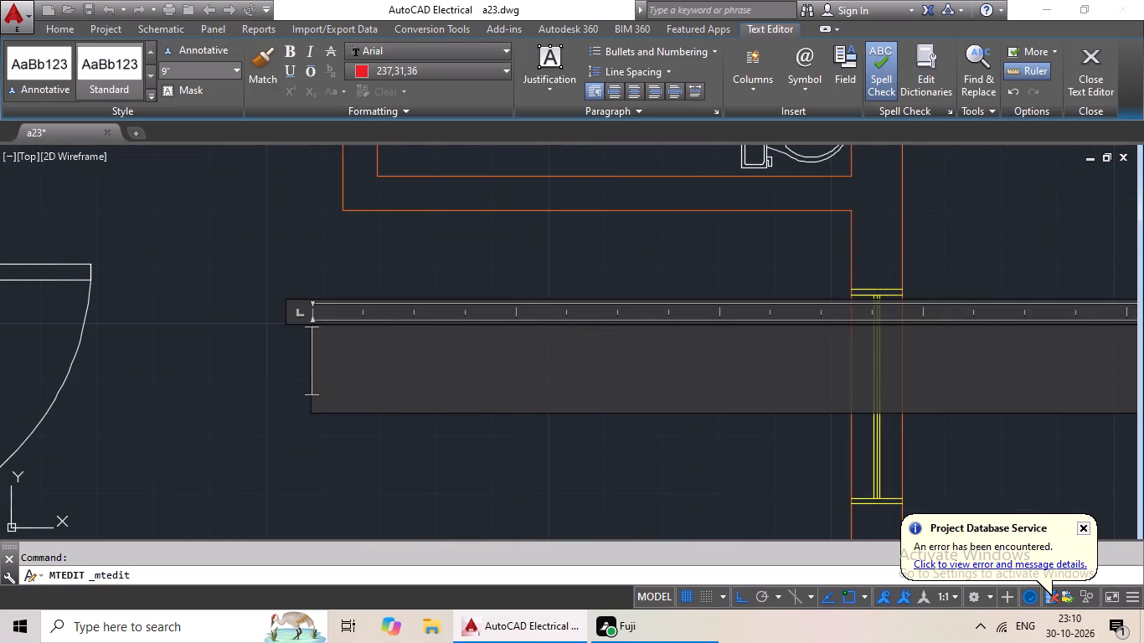
type("HALL")
key("Return")
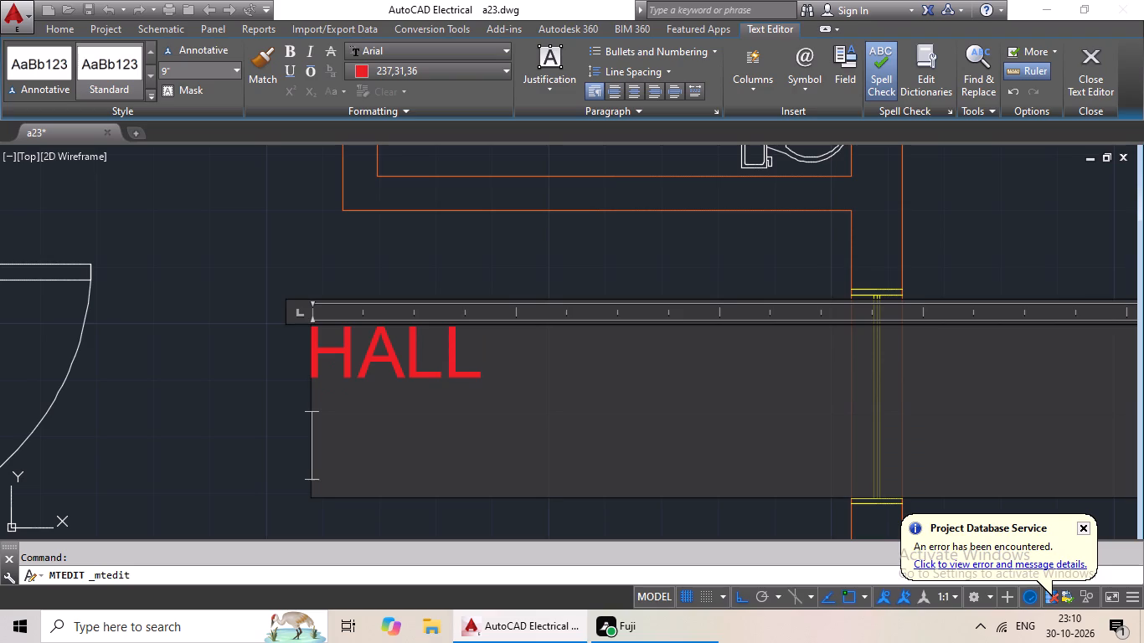
type("16'X10'")
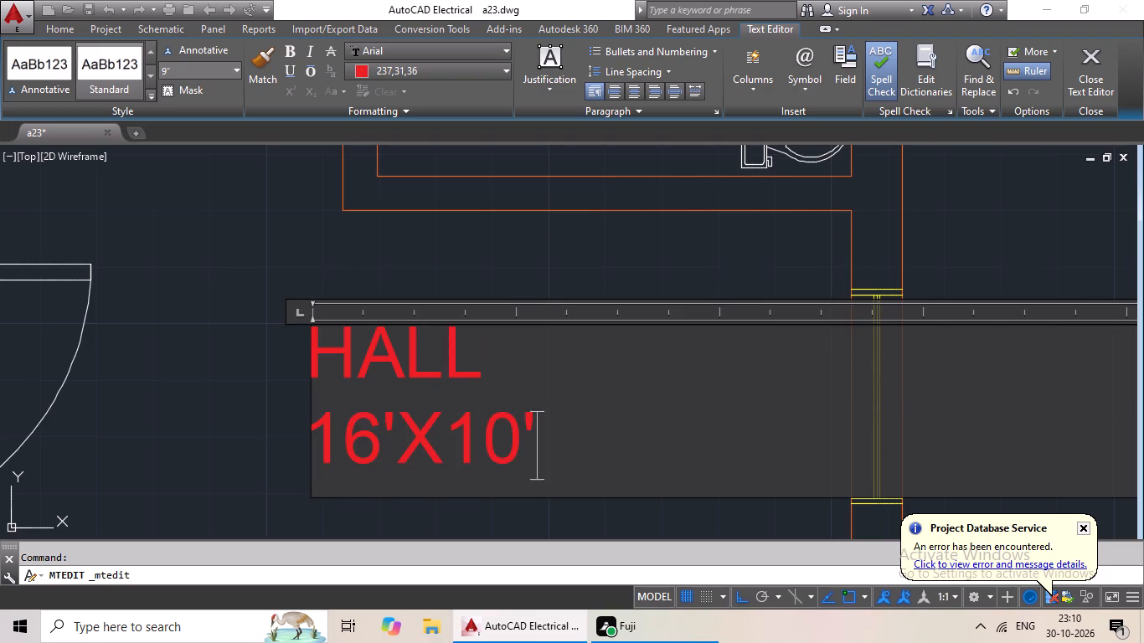
left_click(316, 349)
key("space")
key("space")
left_click(320, 409)
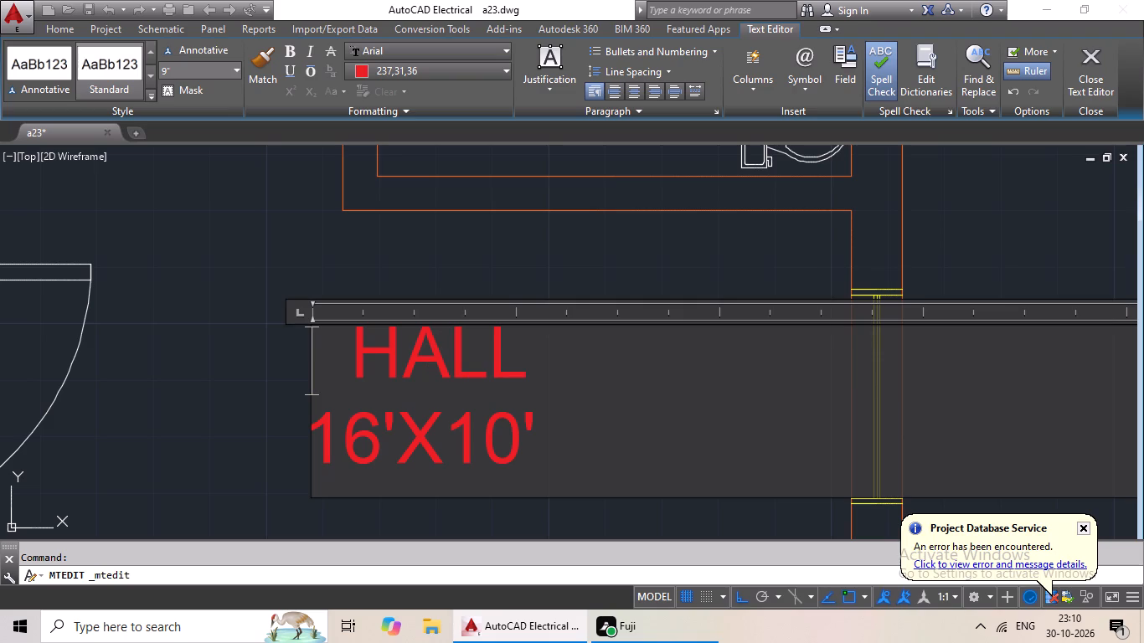
left_click(321, 440)
key("space")
left_click(452, 234)
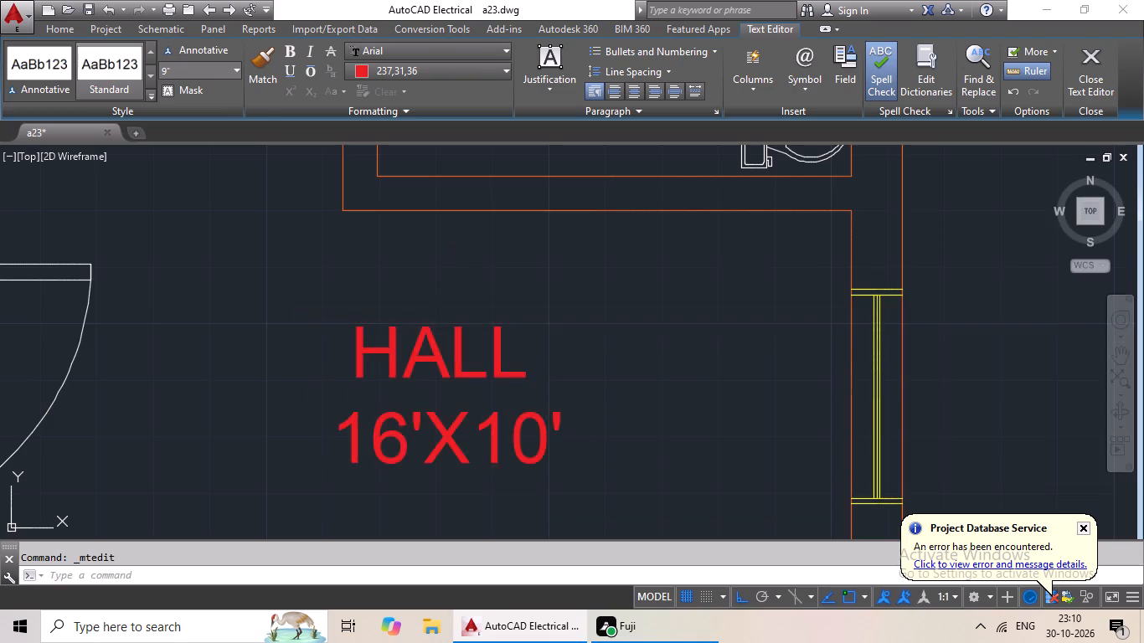
Delete the spare KITCHEN 6'X10' text standing outside the floor plan, to the right of the blocks.
scroll(477, 260, "down", 3)
scroll(498, 335, "down", 2)
middle_click_drag(435, 354, 495, 325)
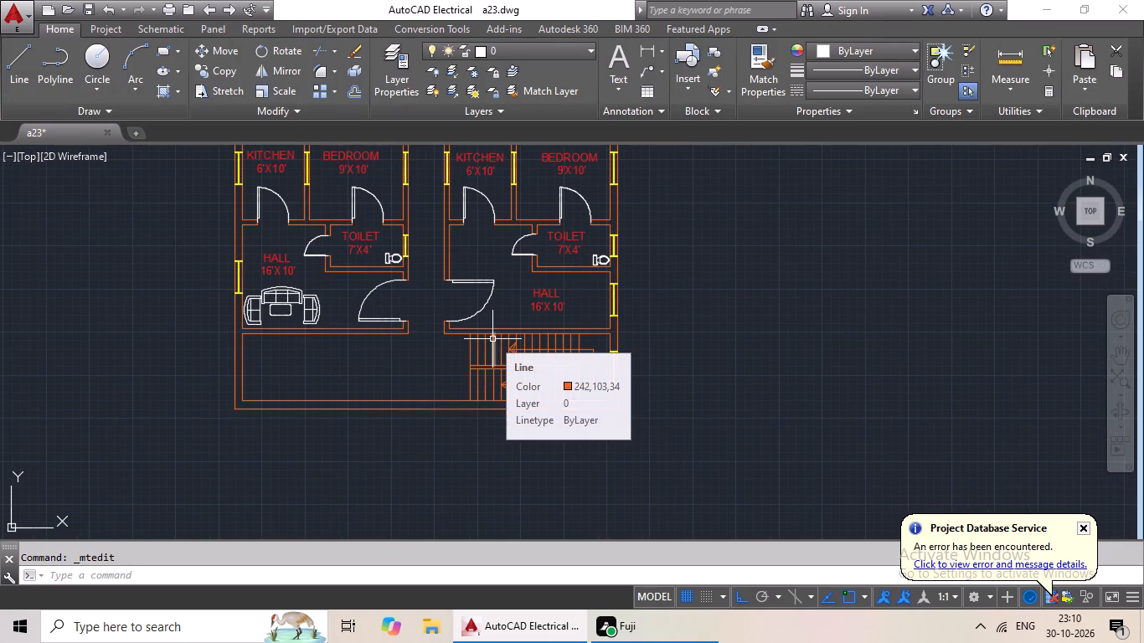
scroll(525, 304, "down", 1)
middle_click_drag(517, 330, 502, 386)
scroll(609, 344, "down", 3)
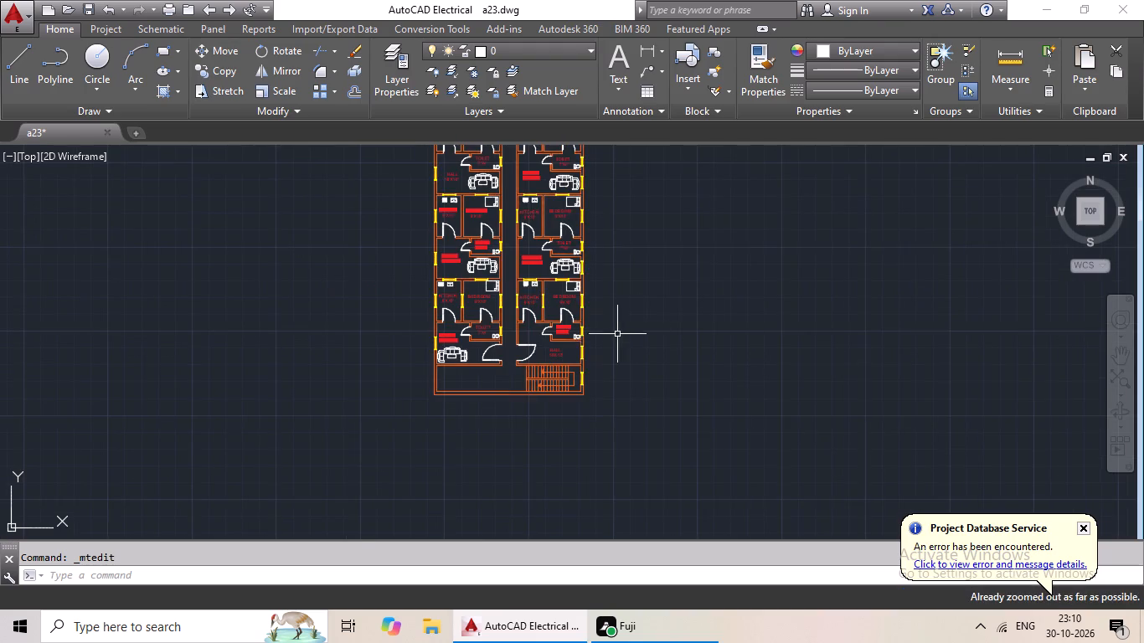
middle_click_drag(652, 314, 569, 405)
middle_click_drag(596, 329, 546, 388)
middle_click_drag(563, 337, 518, 370)
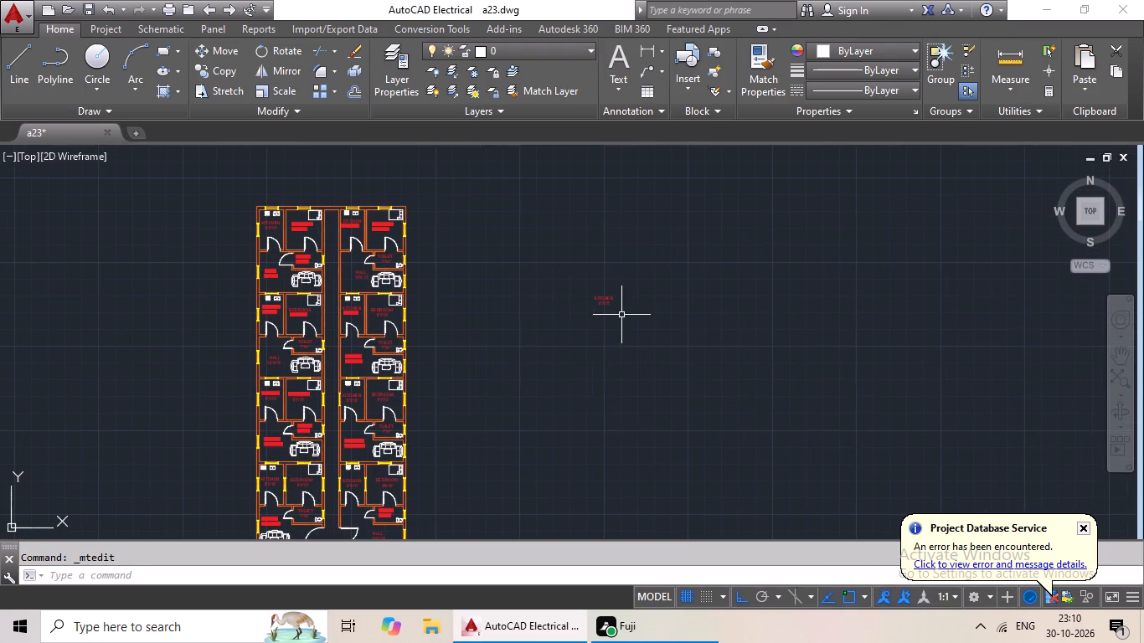
left_click(602, 296)
key("Delete")
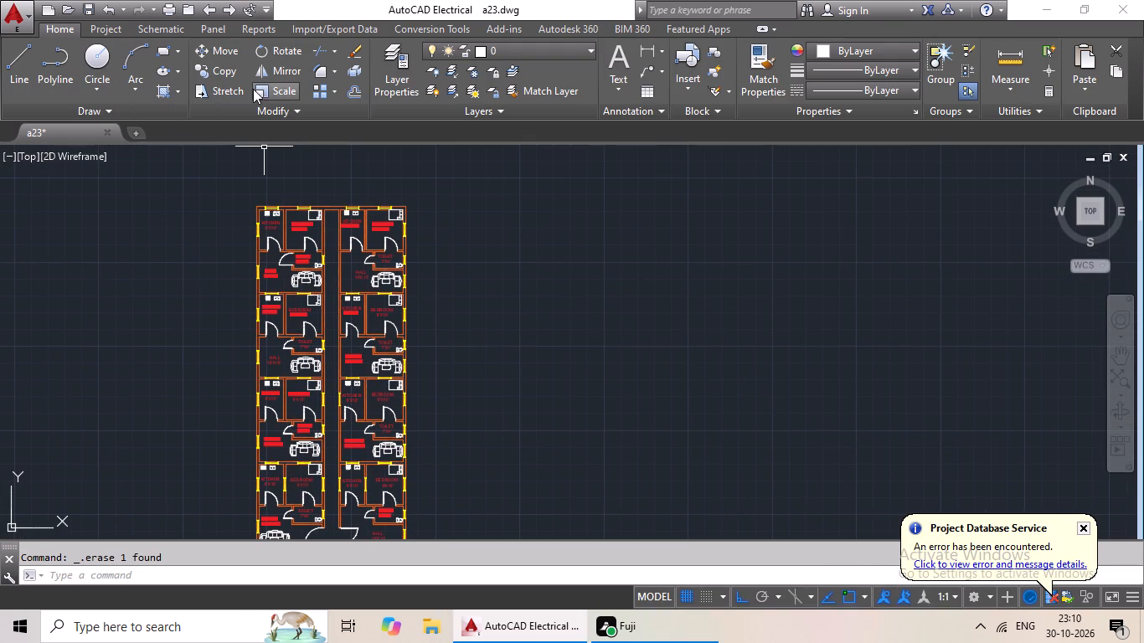
Create a multiline text W in the empty area right of the plan, with 15" height and purple colour 169,83,160.
left_click(618, 80)
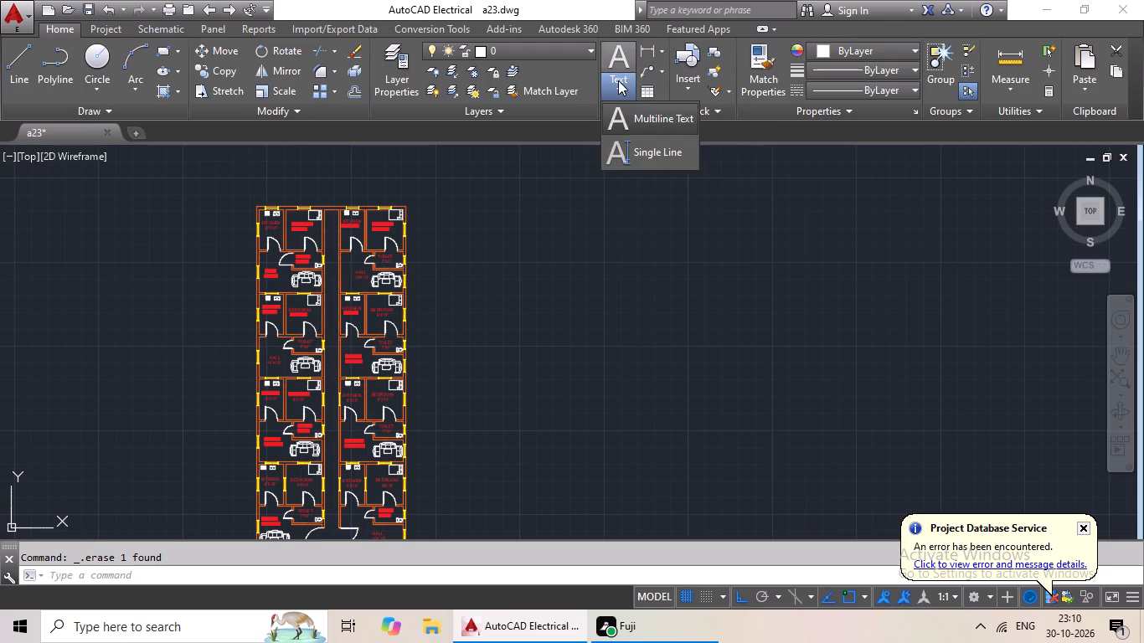
left_click(625, 114)
left_click(548, 237)
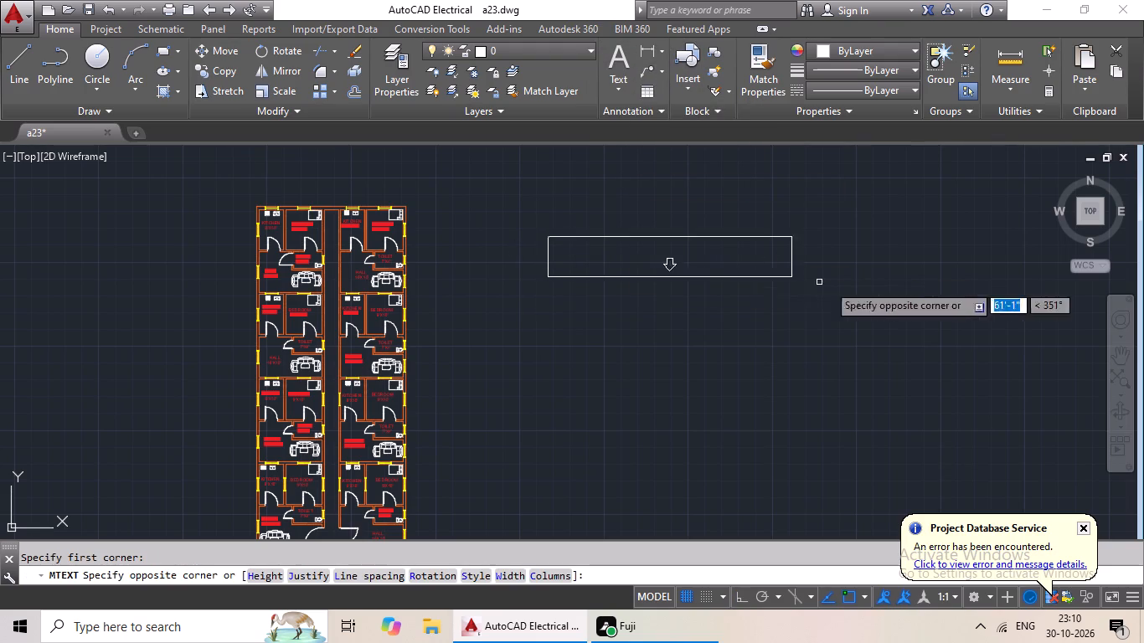
left_click(926, 299)
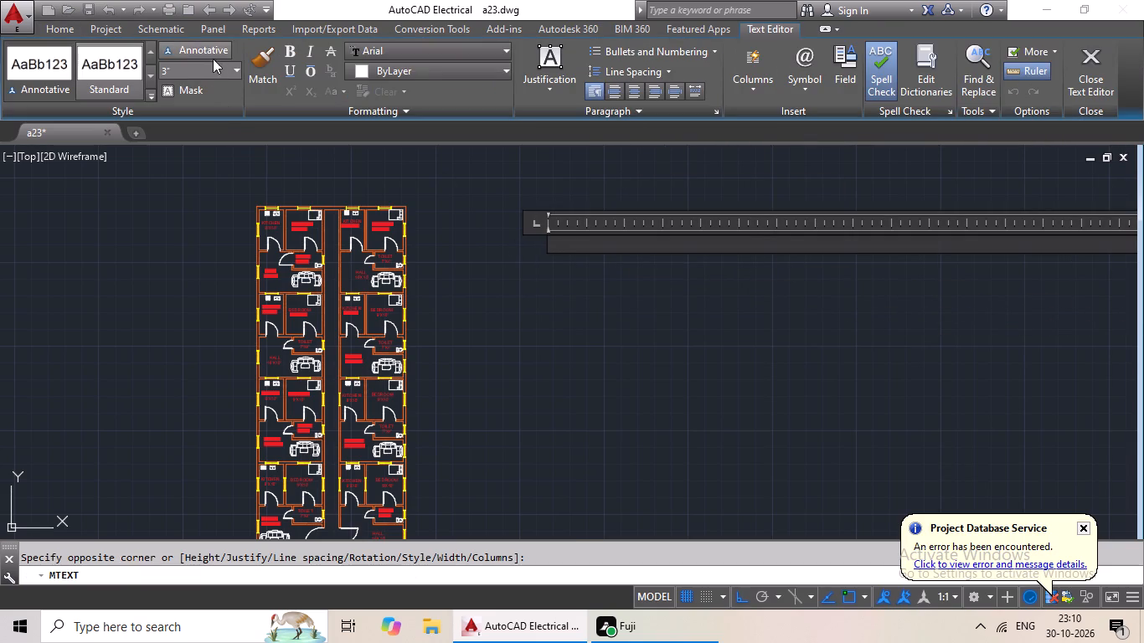
left_click(222, 74)
key("BackSpace")
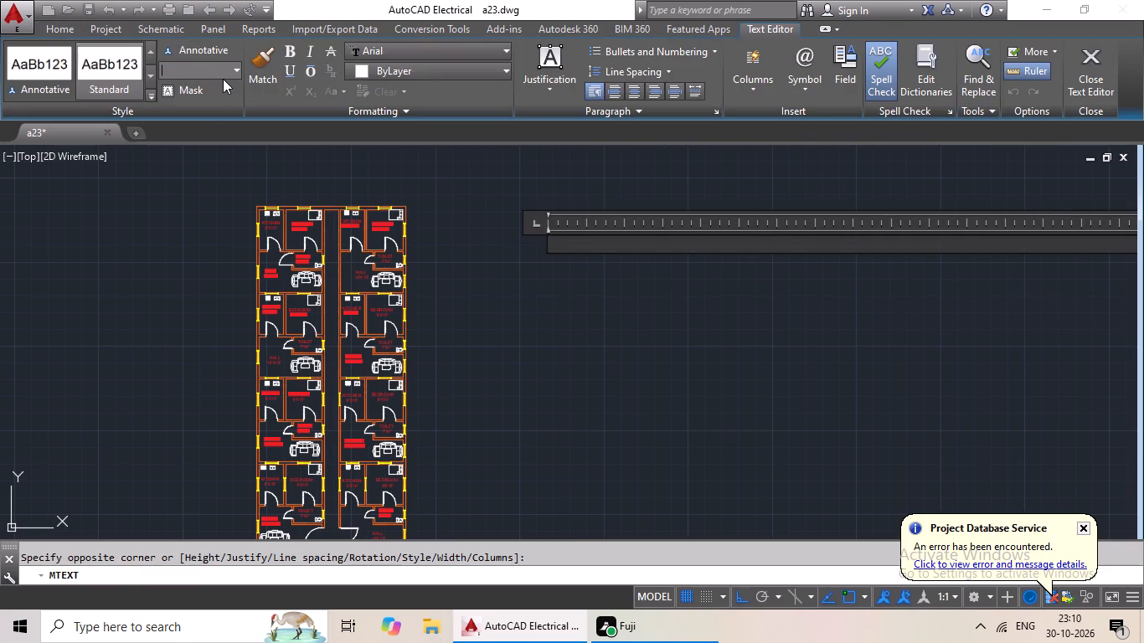
type("15\"")
key("Return")
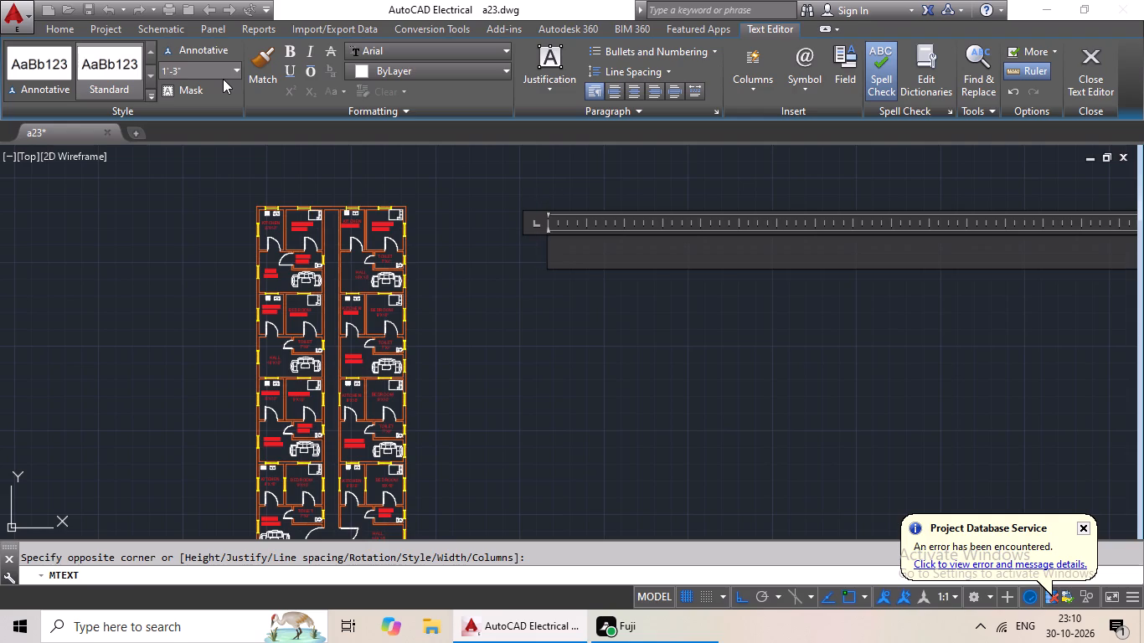
left_click(502, 69)
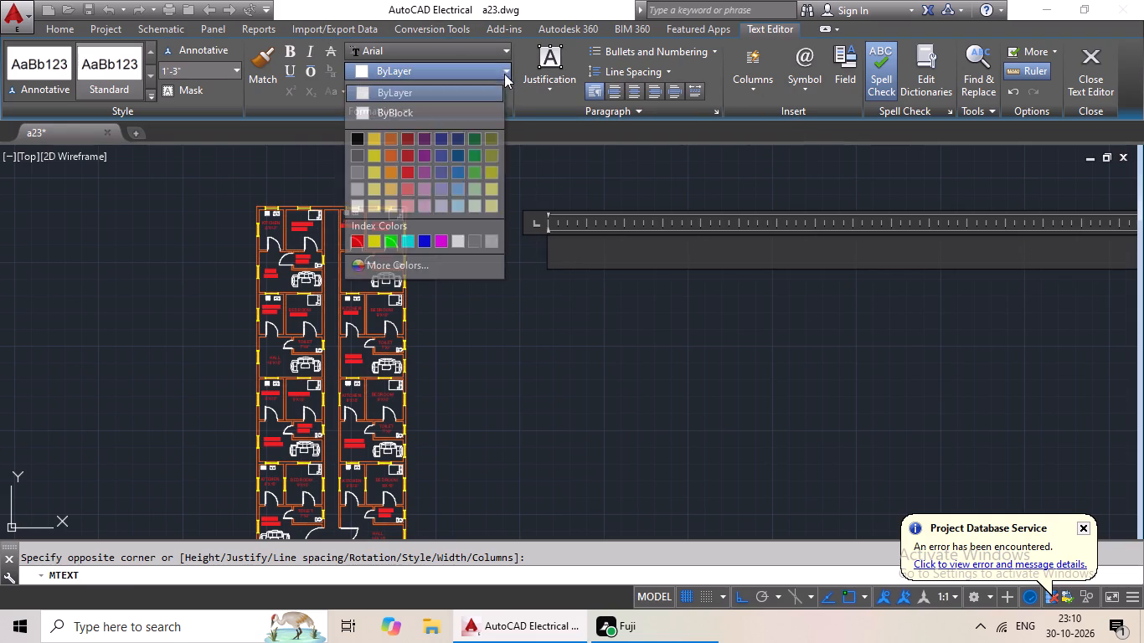
left_click(422, 168)
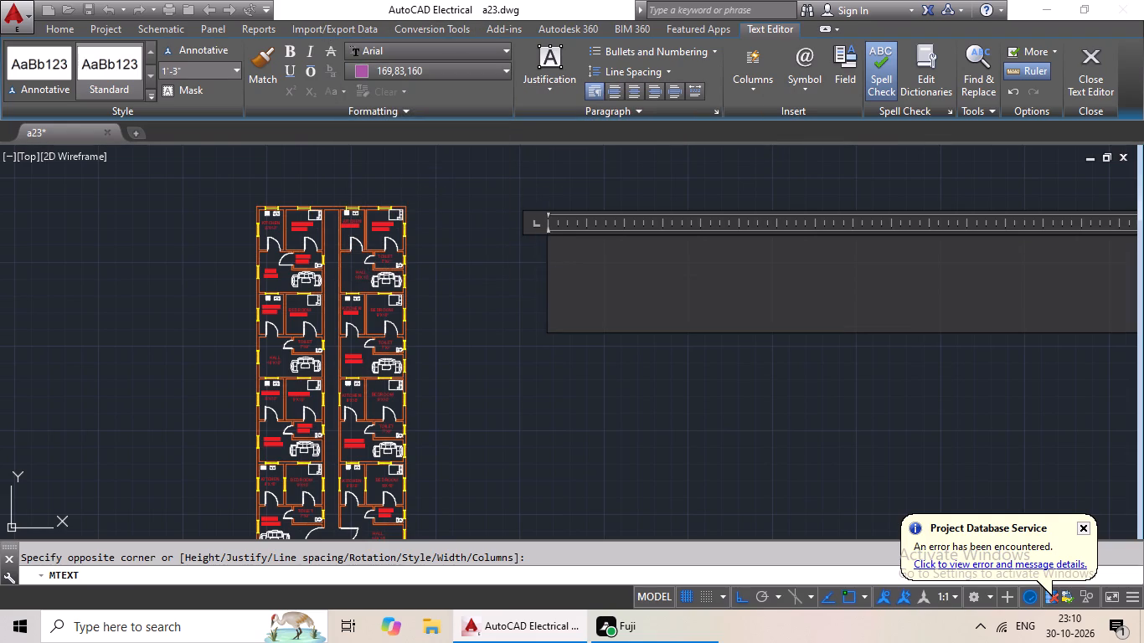
key("shift+w")
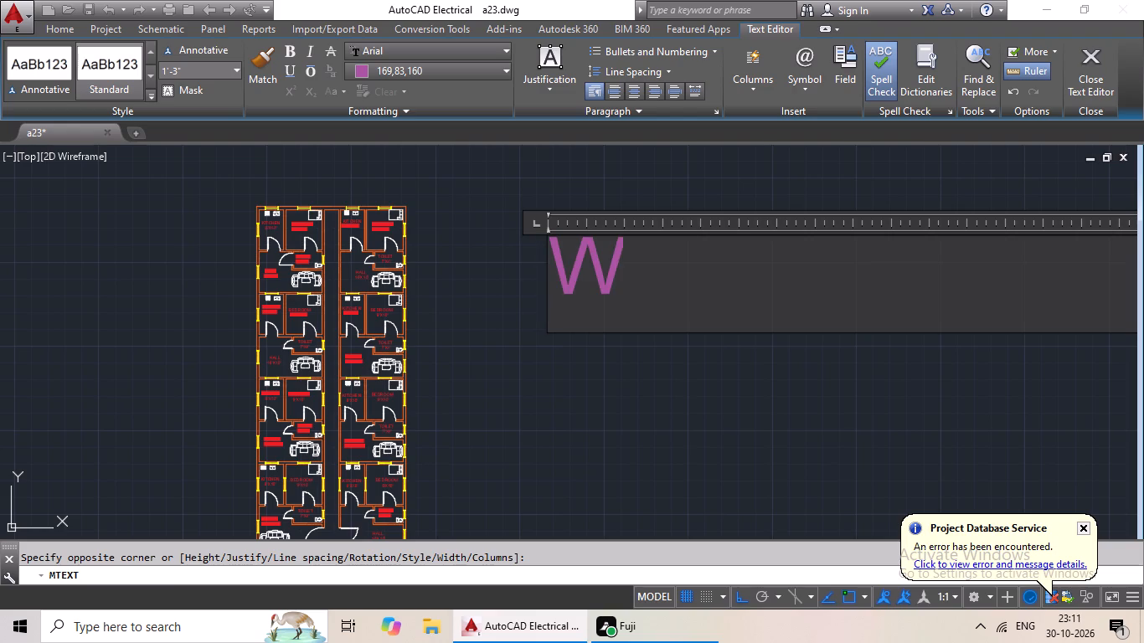
left_click(568, 354)
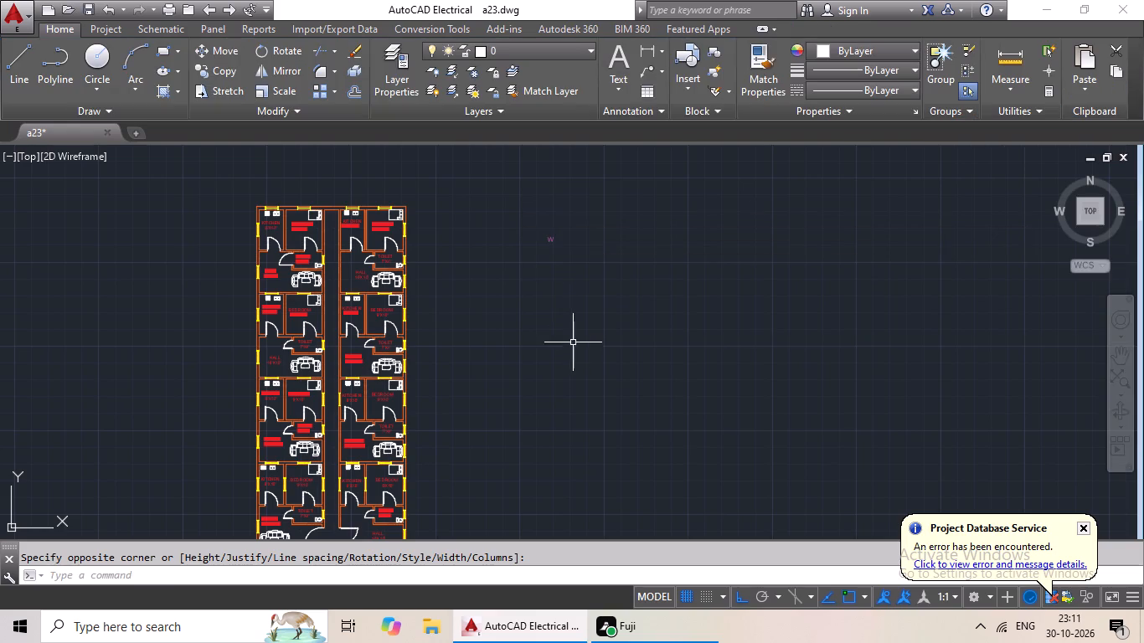
Copy the W text and paste it above the top window of the left block's uppermost kitchen.
left_click(550, 237)
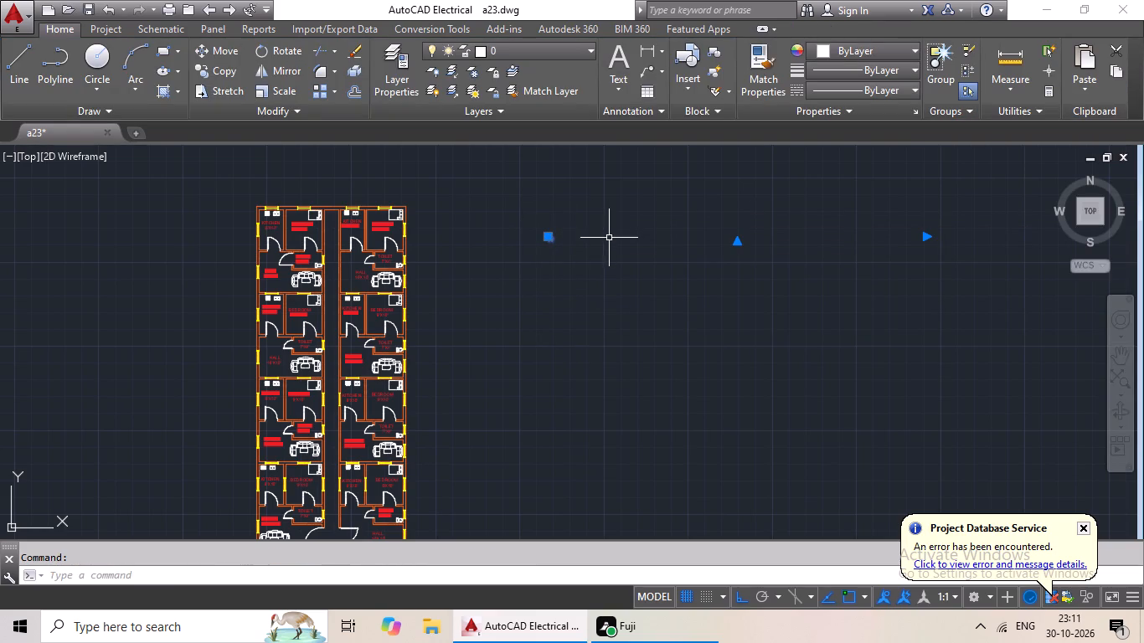
key("ctrl+c")
key("ctrl+v")
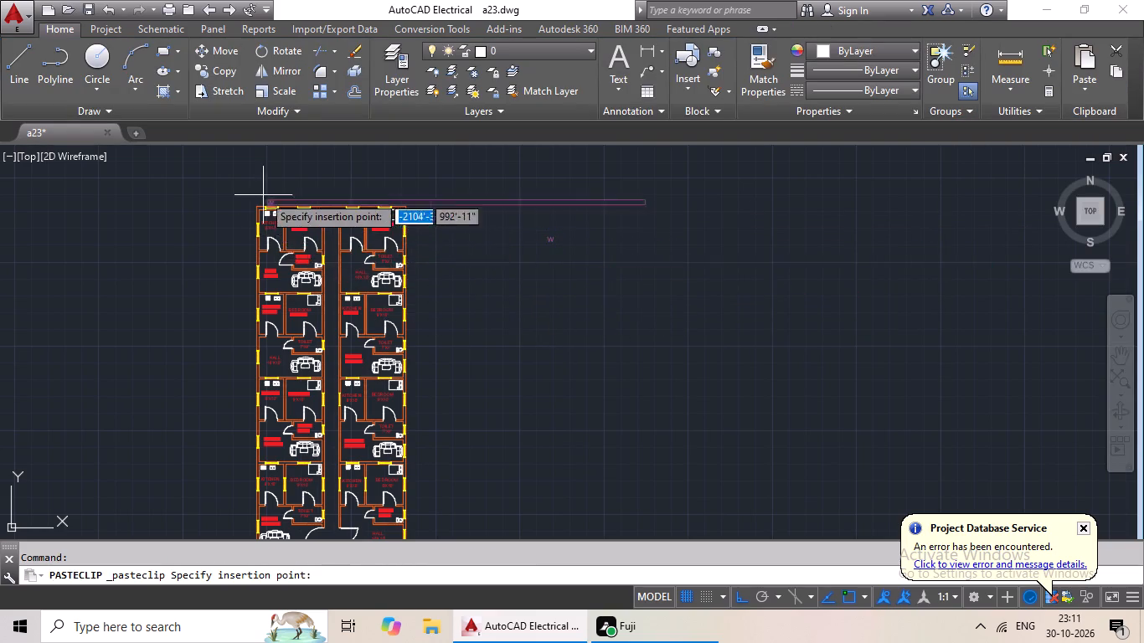
scroll(260, 186, "up", 6)
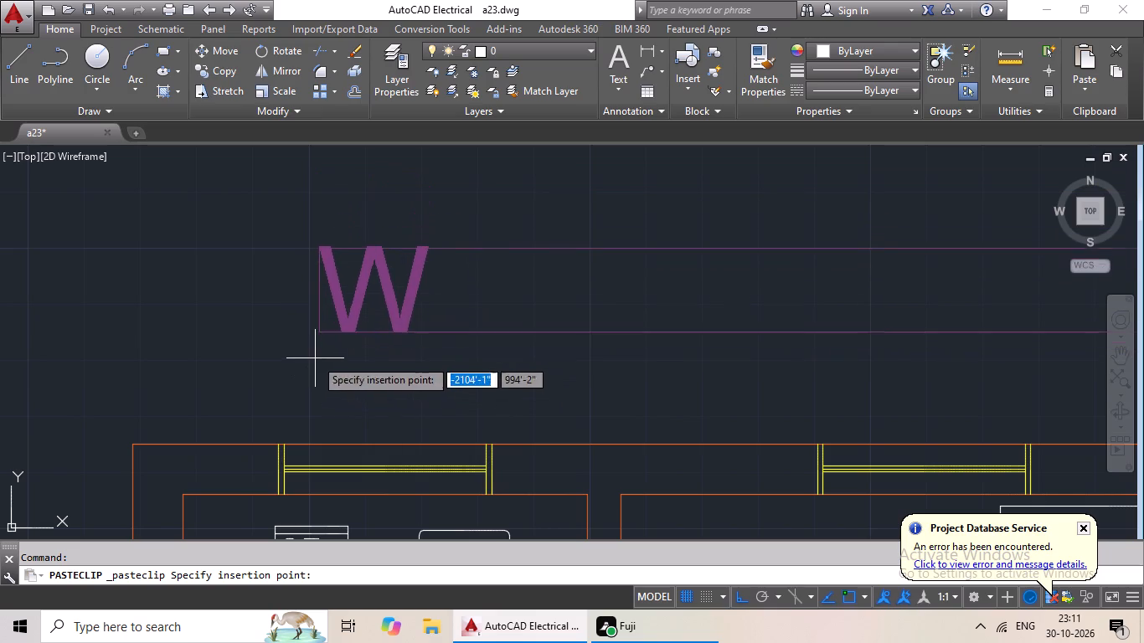
left_click(323, 454)
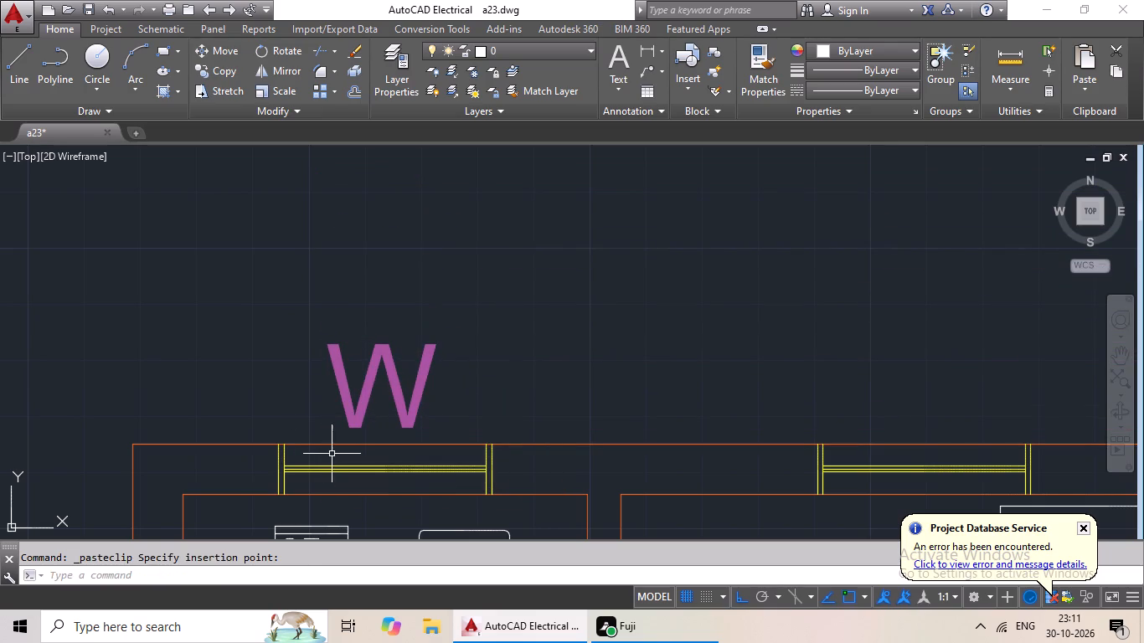
Paste W copies above the top window of the left block's uppermost bedroom and outside the adjoining kitchen's outer side window.
key("ctrl+v")
scroll(559, 414, "down", 3)
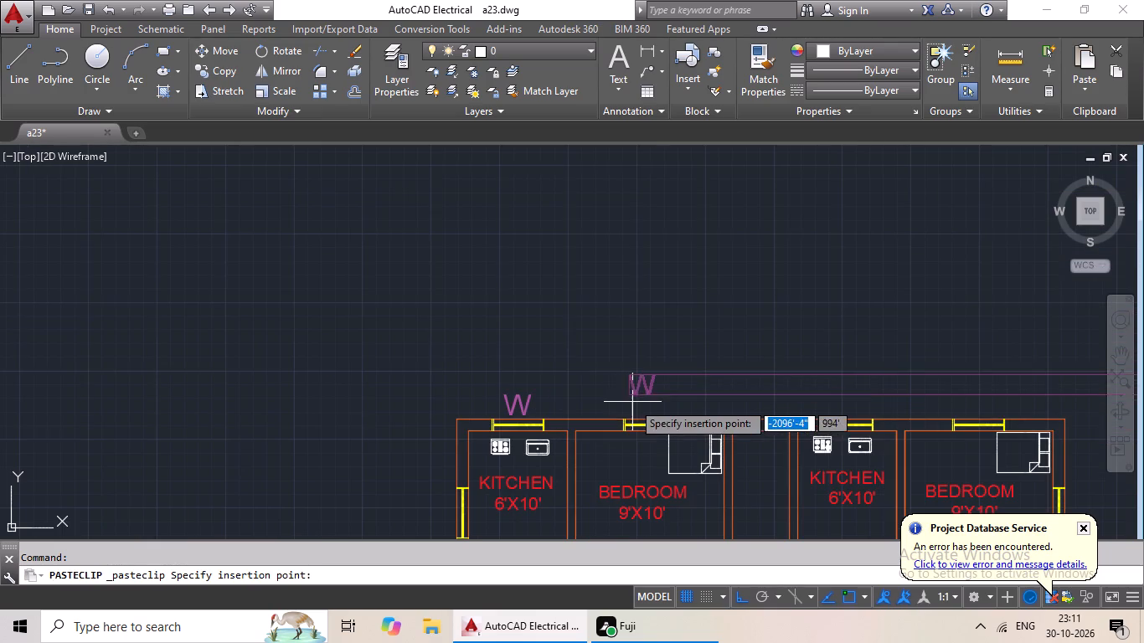
scroll(623, 421, "up", 3)
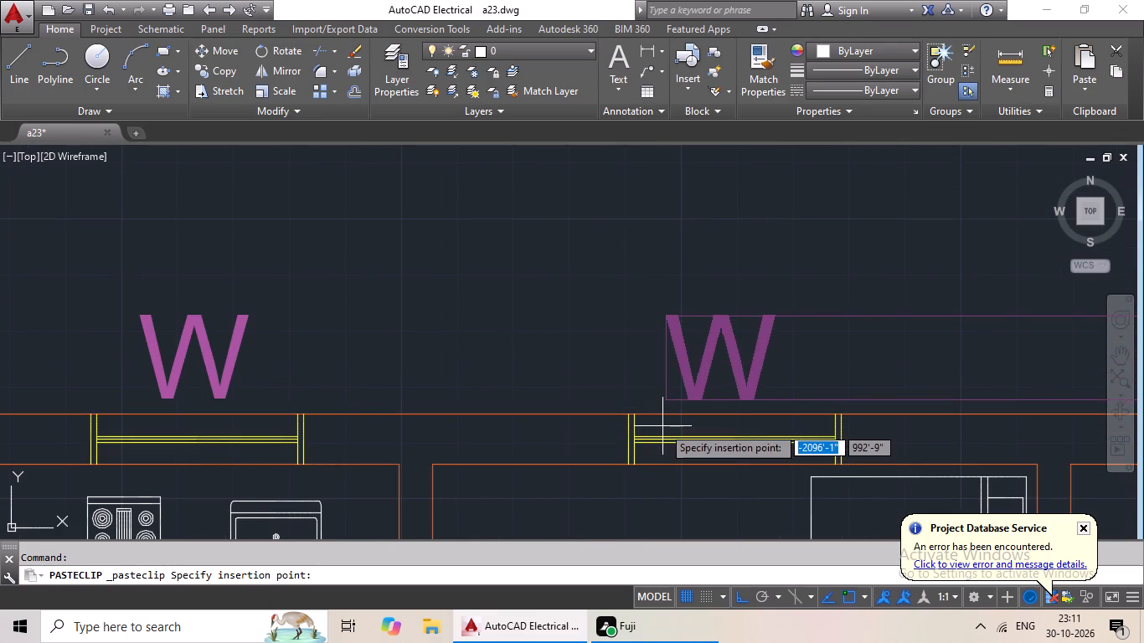
left_click(662, 426)
key("ctrl+v")
scroll(662, 399, "down", 3)
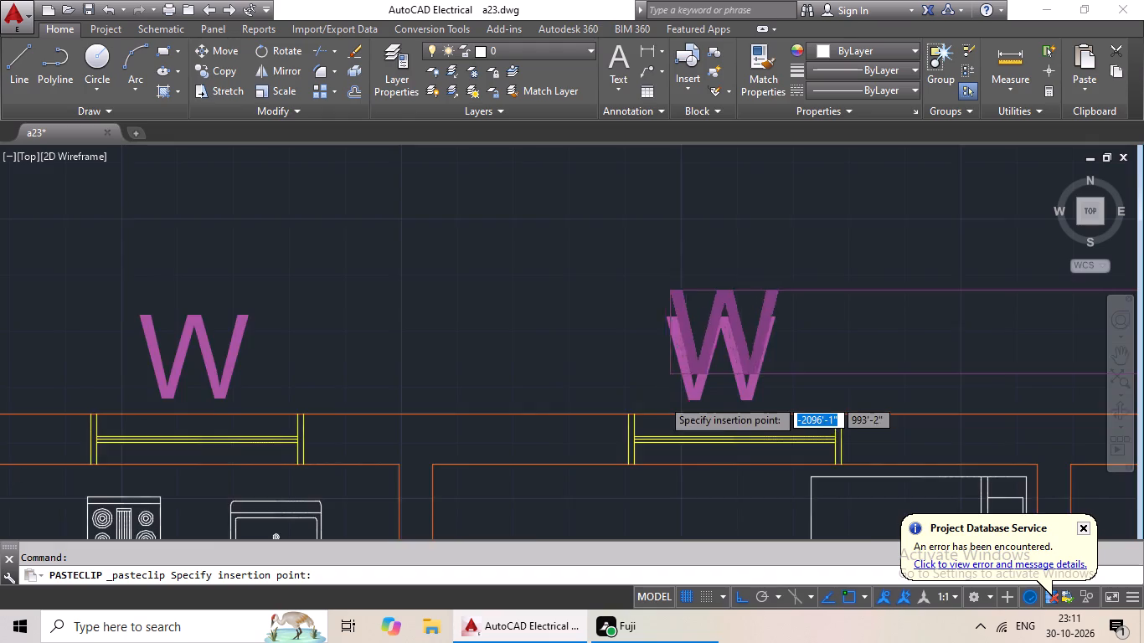
scroll(678, 421, "down", 1)
middle_click_drag(678, 419, 615, 249)
scroll(485, 290, "up", 3)
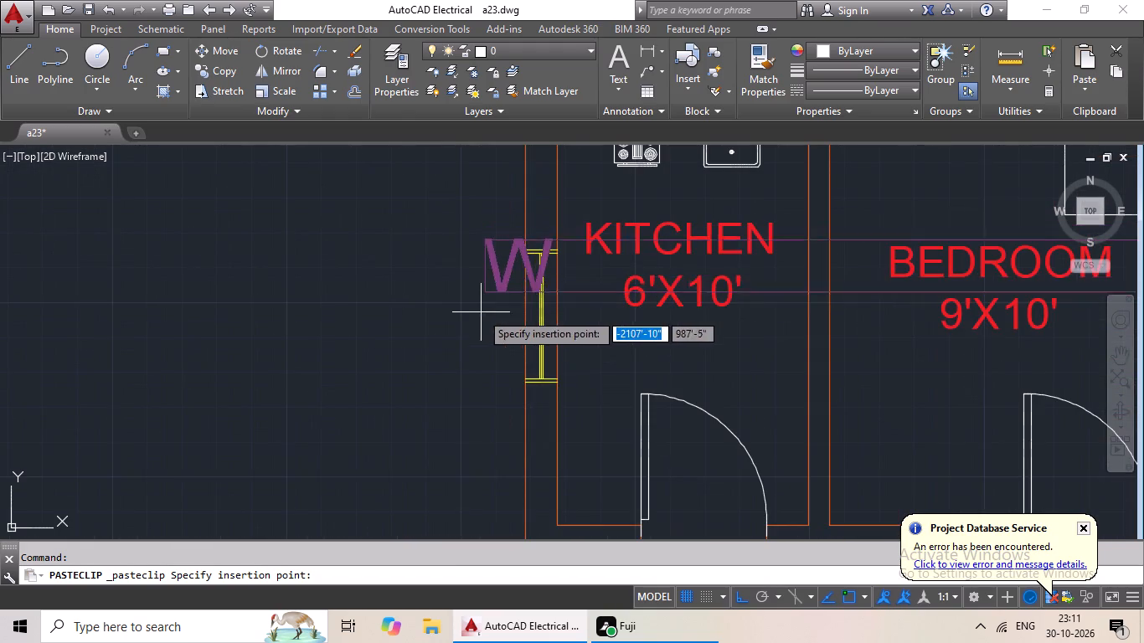
left_click(441, 370)
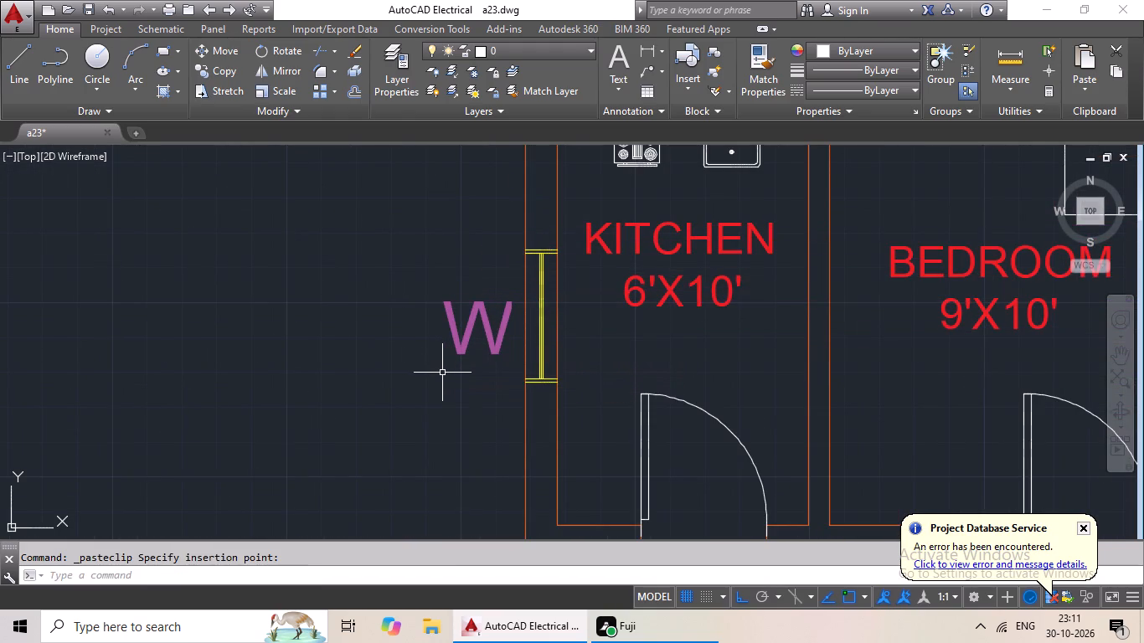
Paste W copies above the top windows of the right block's uppermost kitchen and bedroom.
key("ctrl+v")
scroll(474, 365, "down", 3, "ctrl")
middle_click_drag(569, 360, 373, 432)
scroll(539, 368, "up", 5)
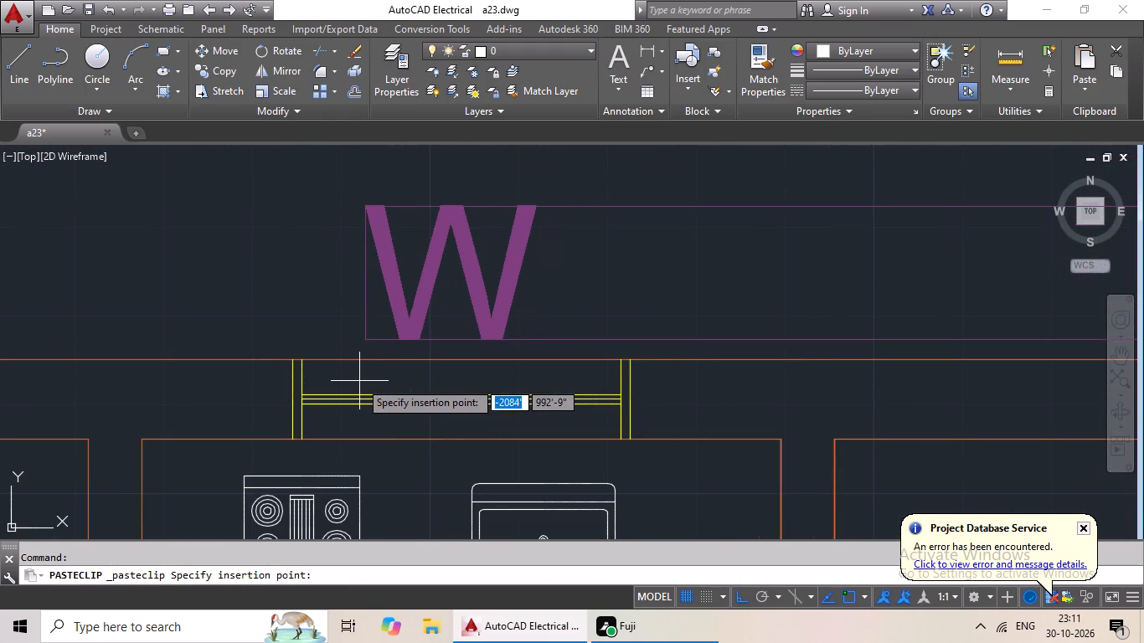
left_click(348, 382)
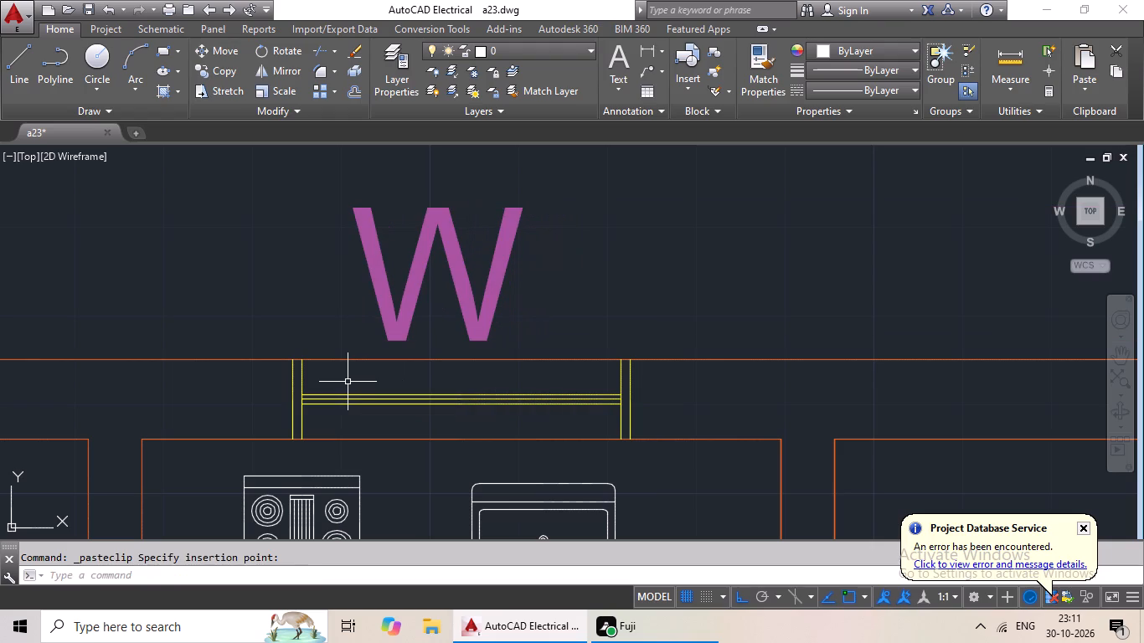
key("ctrl+v")
scroll(477, 354, "down", 4)
middle_click_drag(537, 363, 438, 373)
scroll(532, 392, "up", 4)
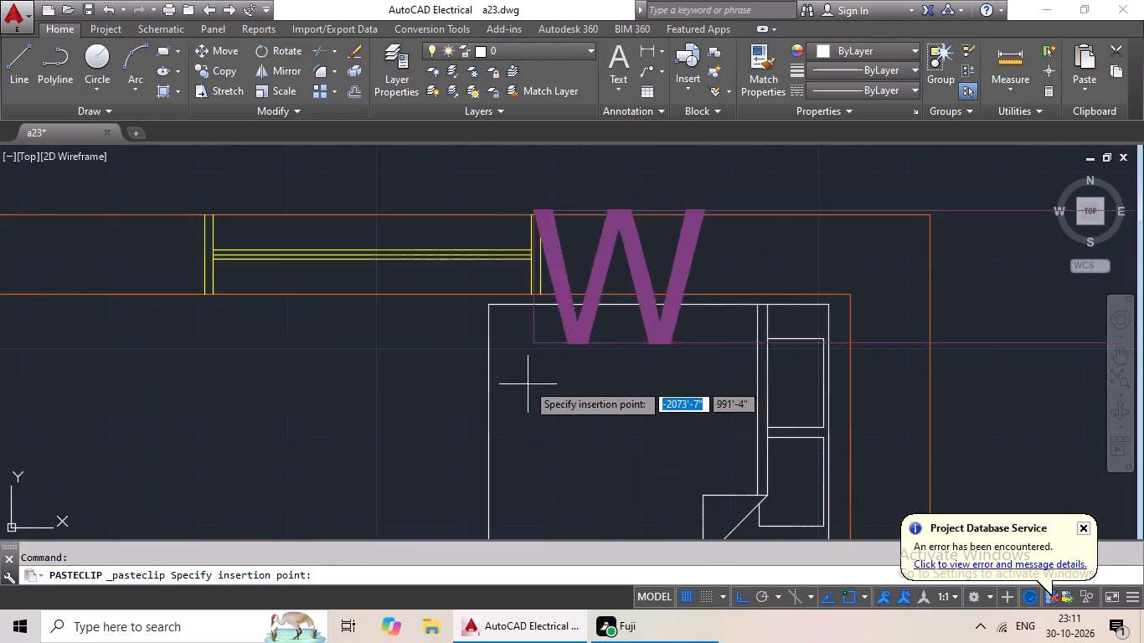
middle_click_drag(464, 316, 494, 481)
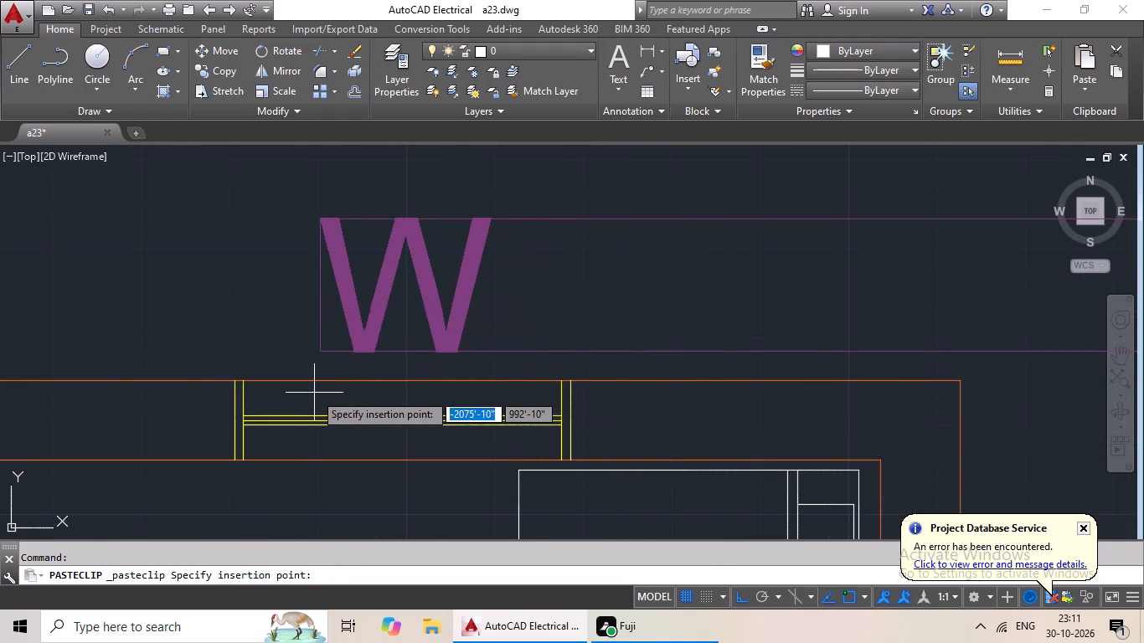
left_click(314, 393)
Paste a W copy outside the outer side window of the right block's uppermost bedroom.
key("ctrl+v")
key("ctrl+c")
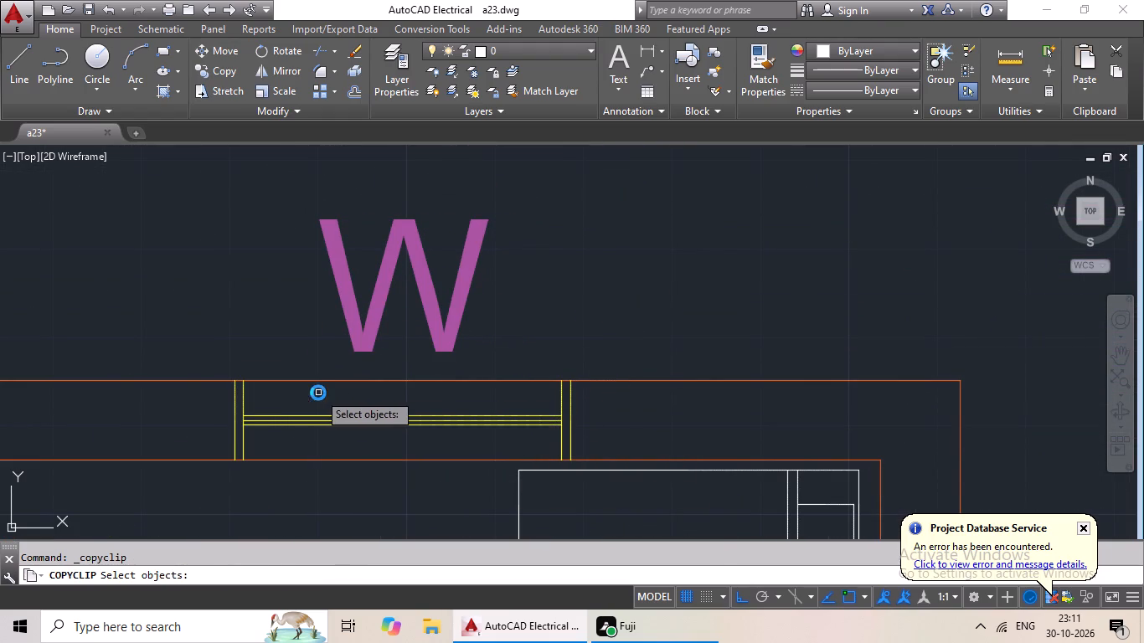
key("ctrl+v")
scroll(452, 365, "down", 4, "ctrl")
middle_click_drag(528, 396, 508, 276)
scroll(544, 337, "up", 4)
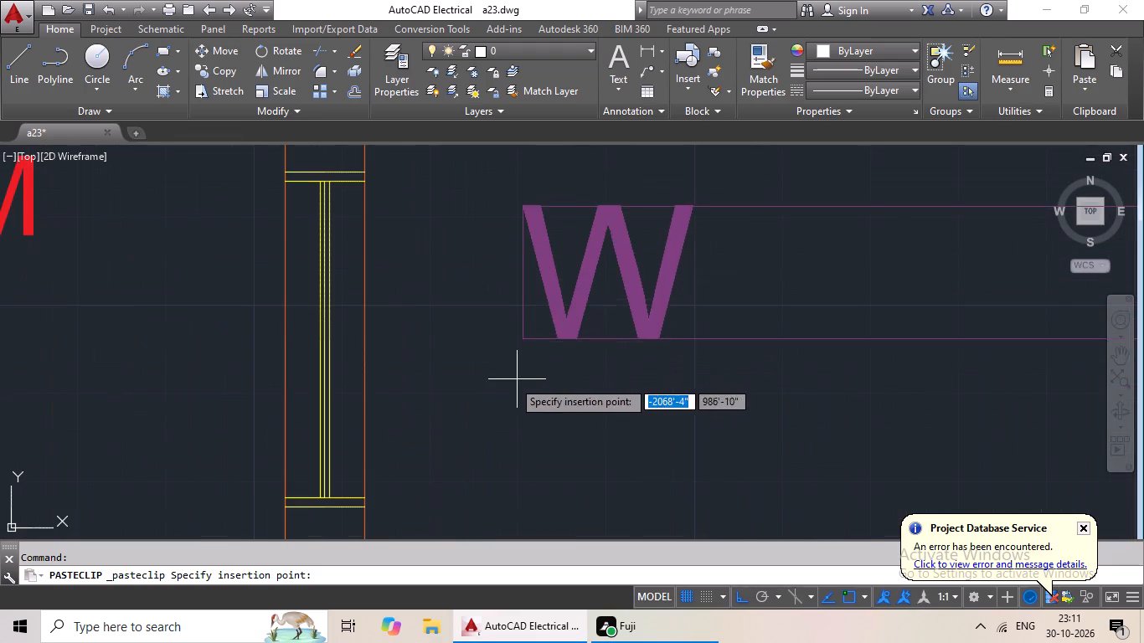
left_click(401, 470)
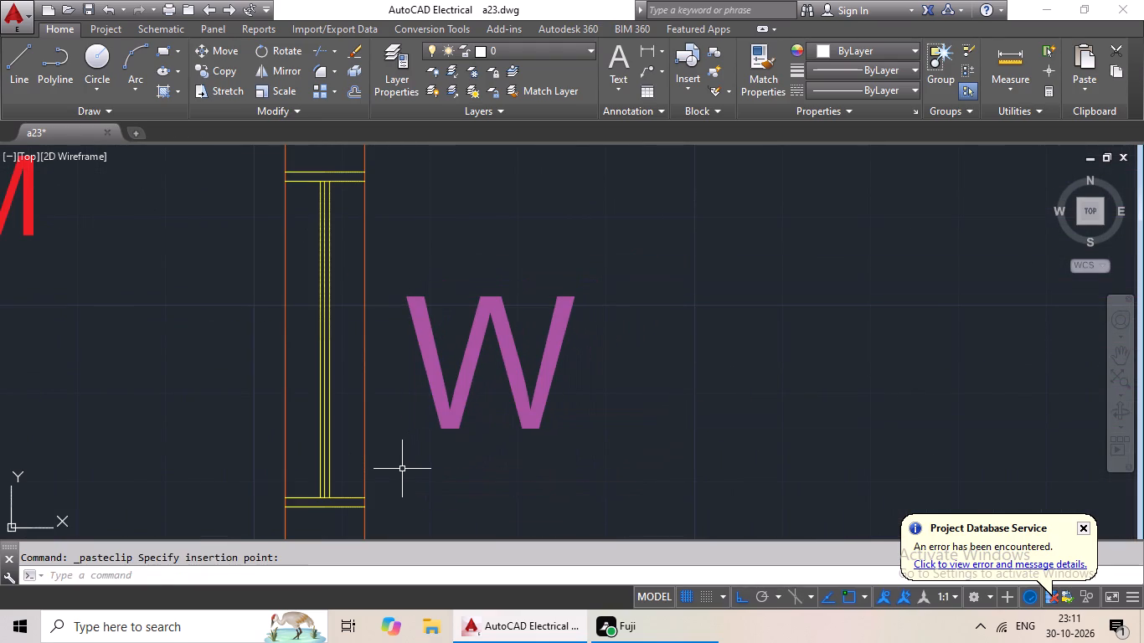
Paste a W copy outside the outer window beside the sofa set in the right block's uppermost hall.
key("ctrl+v")
scroll(429, 437, "down", 3)
middle_click_drag(441, 394, 714, 335)
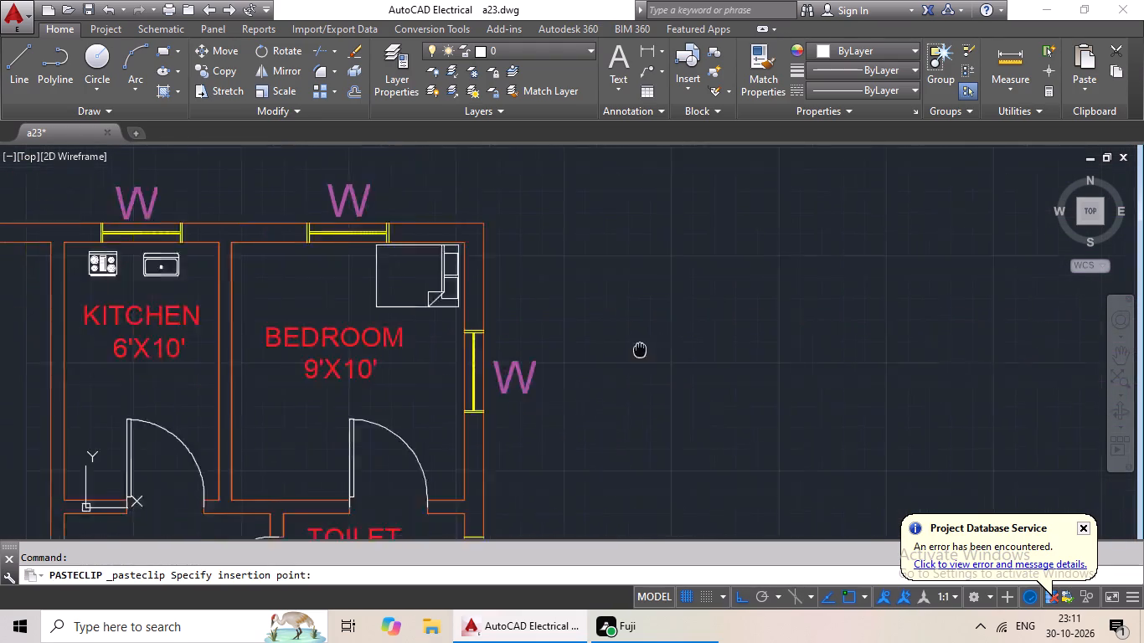
middle_click_drag(714, 335, 759, 321)
scroll(541, 374, "down", 2)
middle_click_drag(533, 374, 674, 318)
middle_click_drag(635, 366, 549, 265)
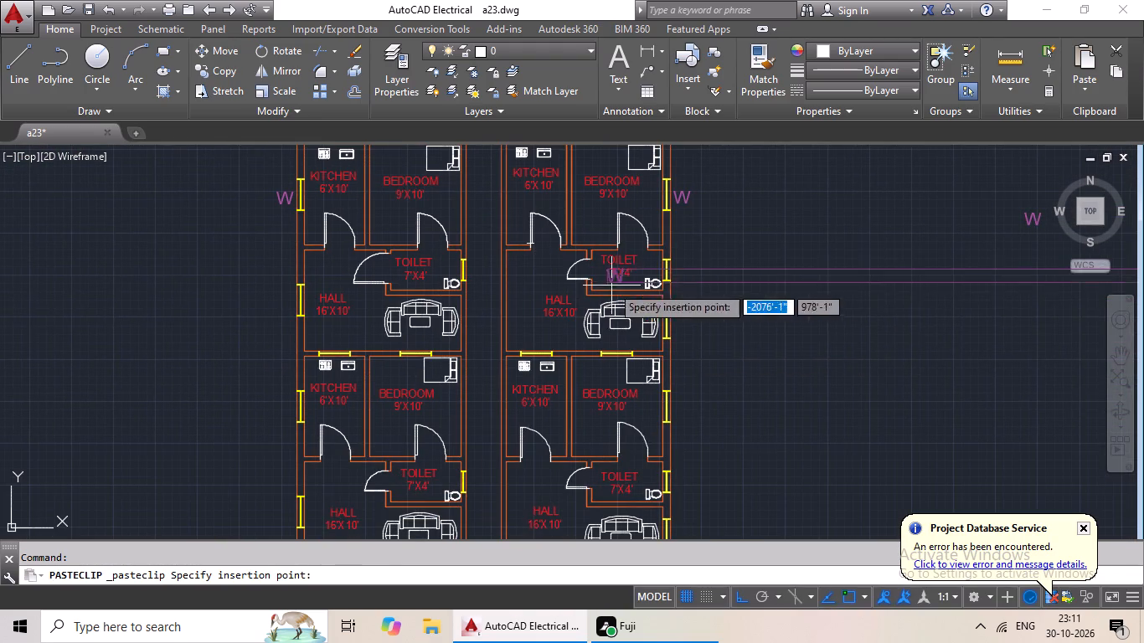
scroll(677, 338, "up", 4)
scroll(662, 325, "down", 1)
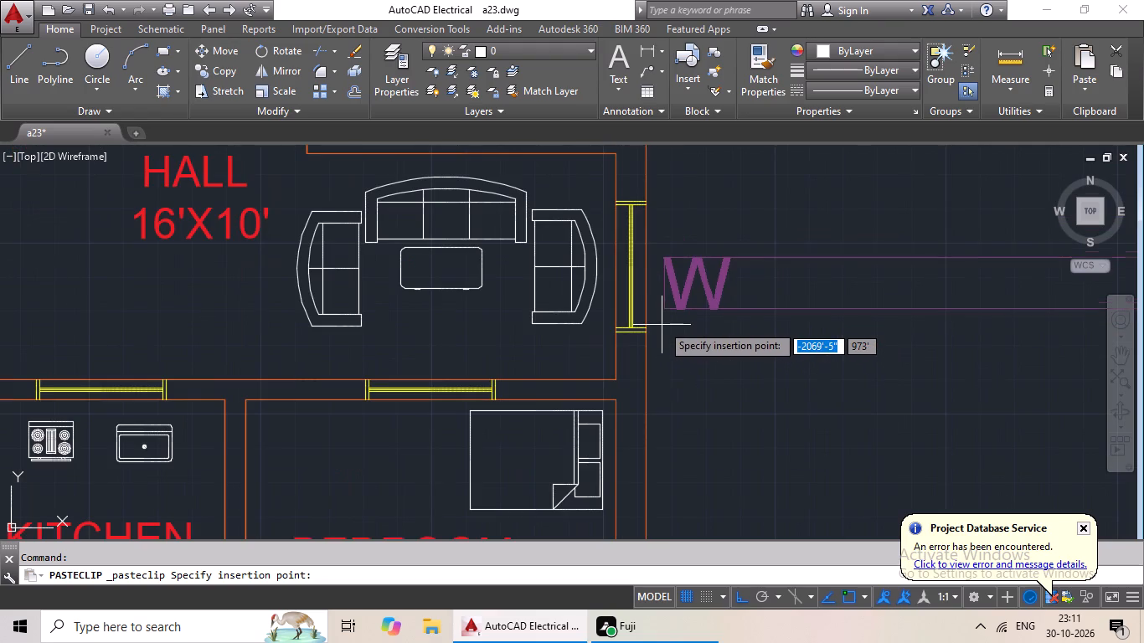
left_click(662, 308)
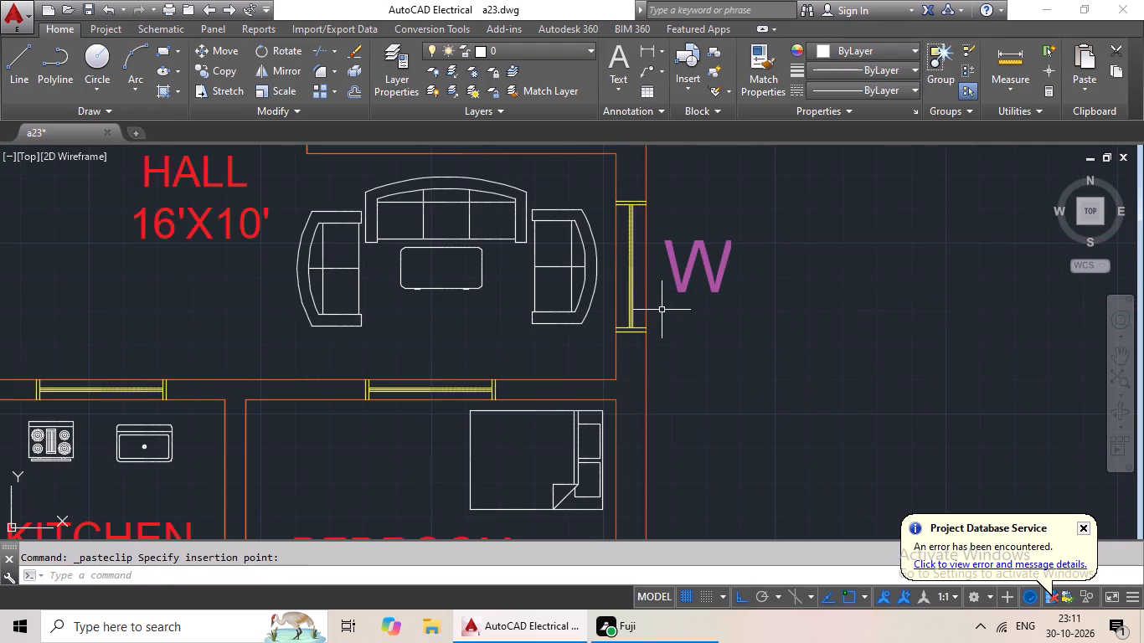
Paste W copies above the two windows between the right block's uppermost hall and the bedroom and kitchen below it.
key("ctrl+v")
scroll(662, 310, "down", 2, "ctrl")
scroll(549, 351, "up", 4)
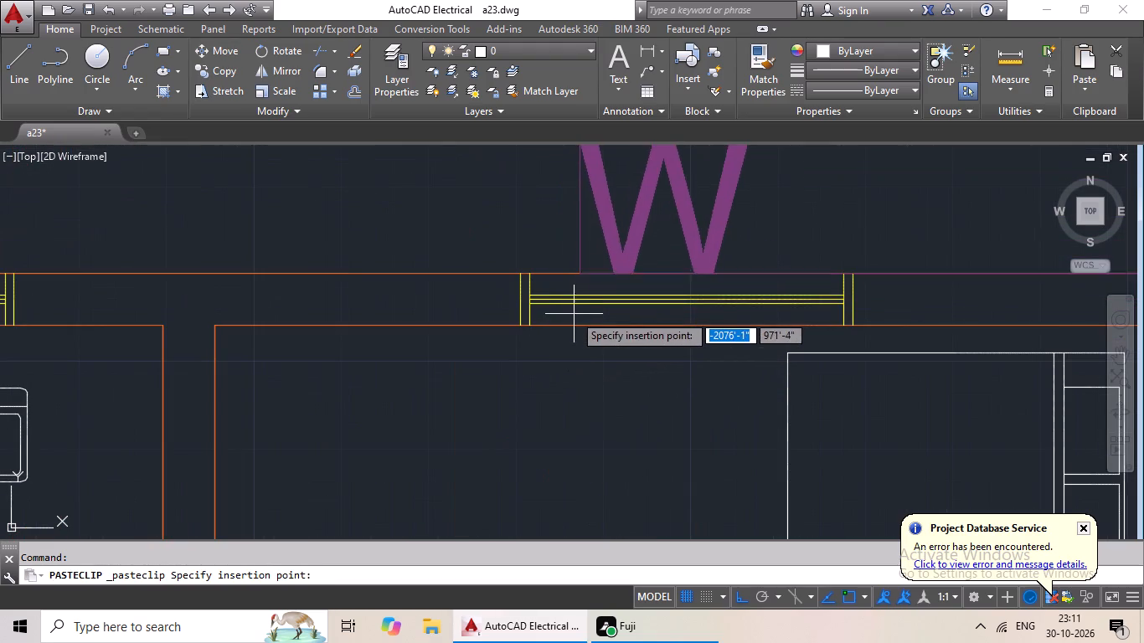
left_click(594, 300)
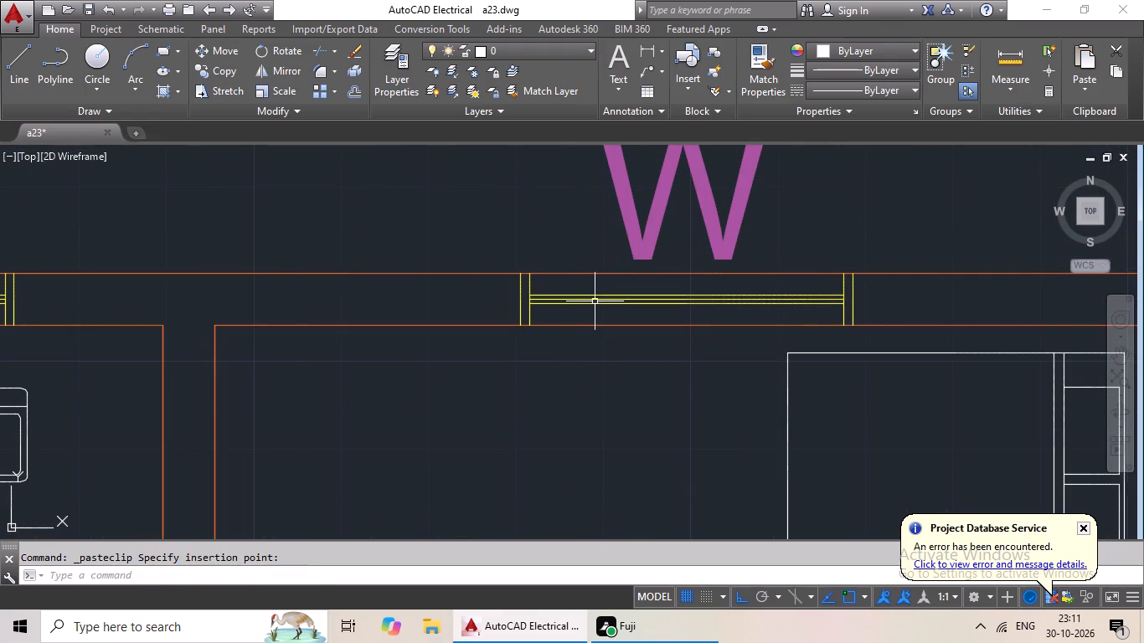
key("ctrl+v")
scroll(598, 301, "down", 4, "ctrl")
middle_click_drag(594, 336, 611, 332)
scroll(497, 290, "up", 3)
left_click(441, 313)
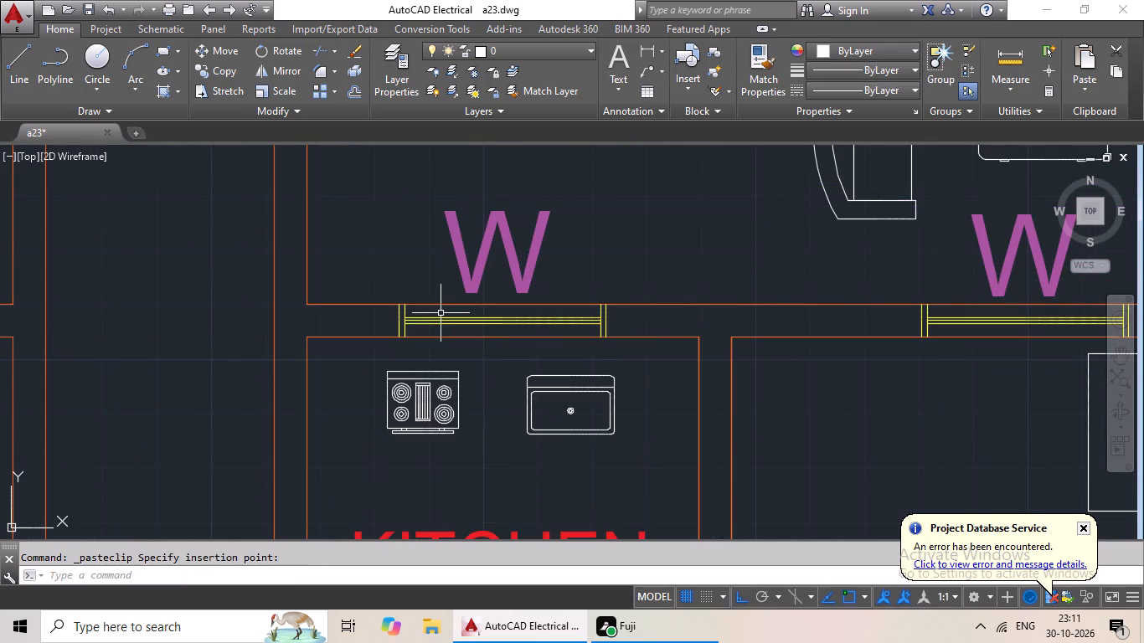
Paste a W copy outside the outer side window of the right block's second bedroom from the top.
key("ctrl+v")
scroll(484, 315, "down", 2, "ctrl")
middle_click_drag(558, 336, 581, 254)
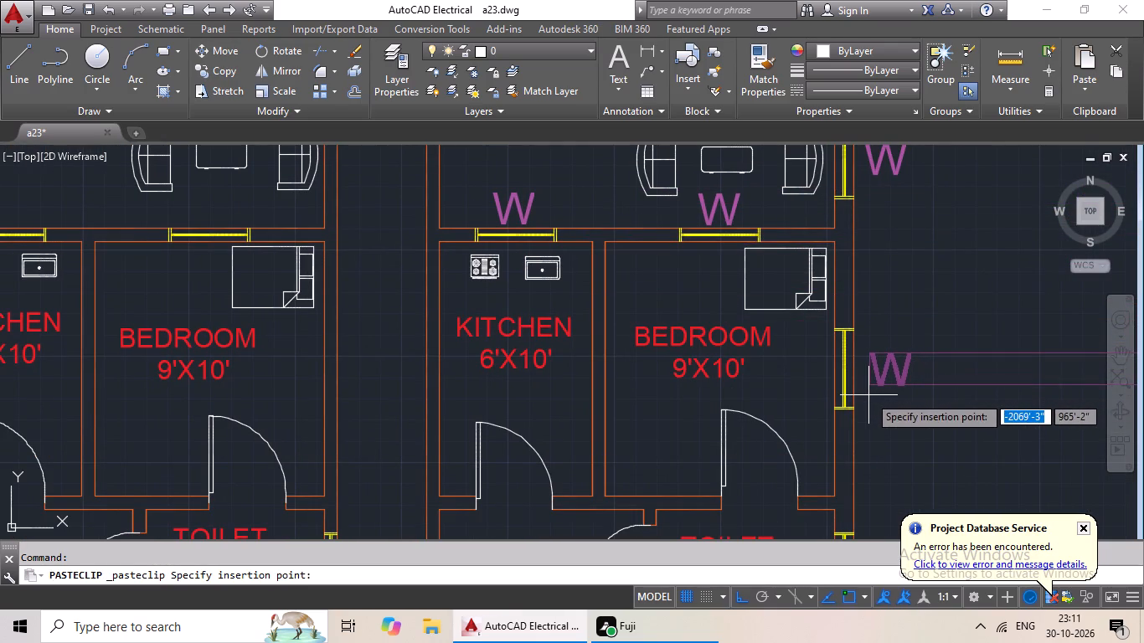
left_click(868, 395)
Paste a W copy outside the outer side window of the left block's uppermost hall.
key("ctrl+v")
scroll(867, 397, "down", 3)
scroll(607, 330, "up", 3)
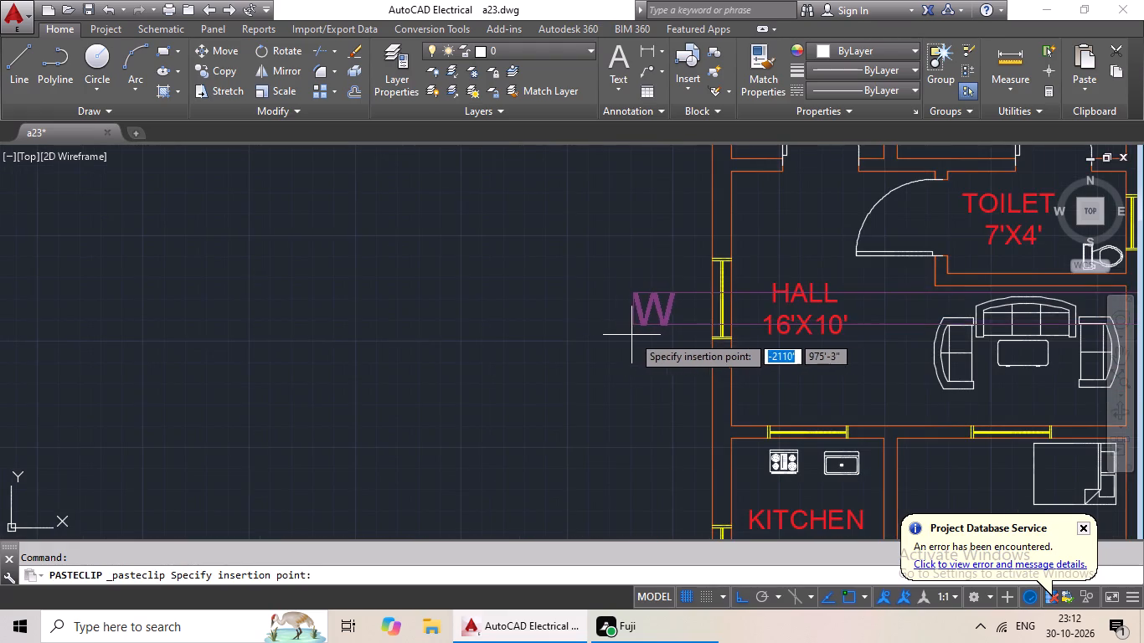
scroll(645, 332, "up", 1)
left_click(670, 326)
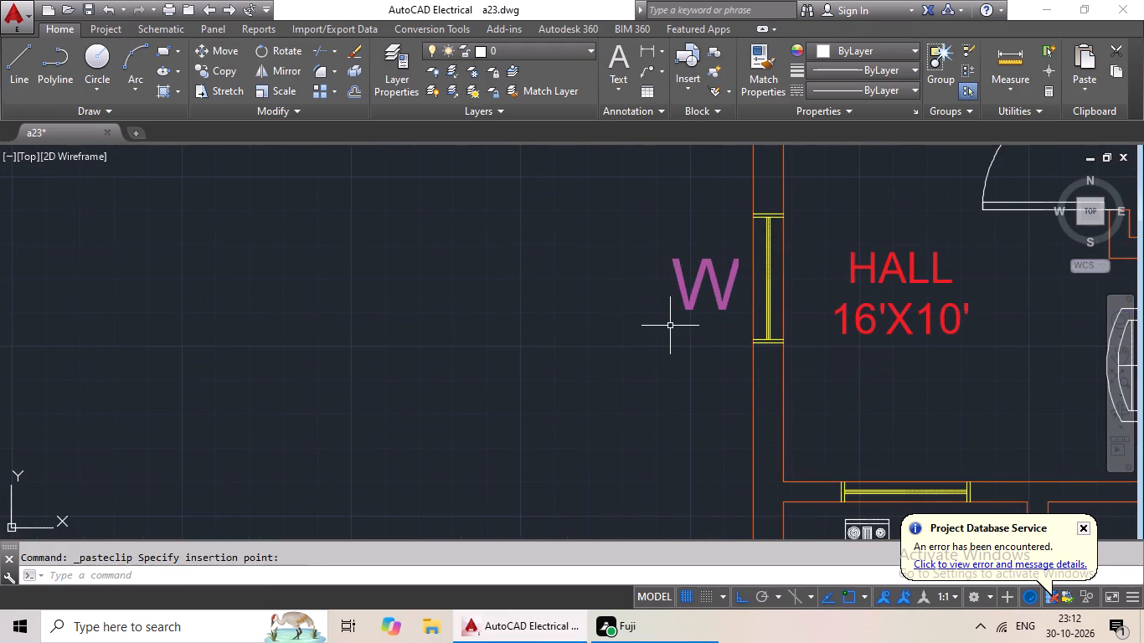
Paste W copies above the two windows between the left block's uppermost hall and the kitchen and bedroom below it.
key("ctrl+v")
middle_click_drag(763, 377, 758, 377)
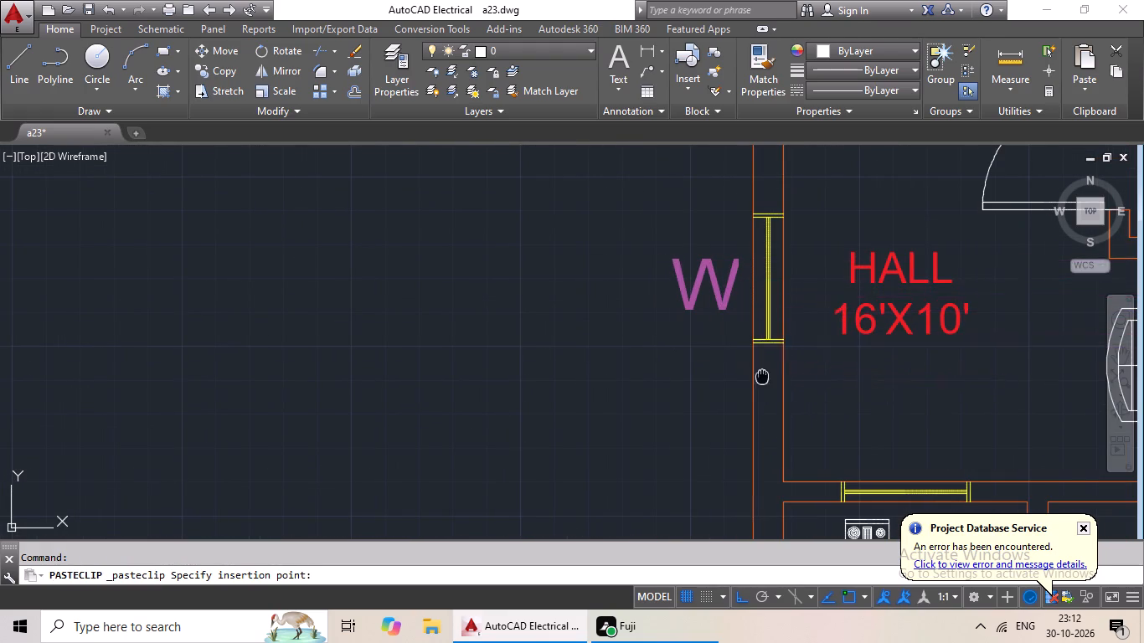
middle_click_drag(758, 377, 537, 360)
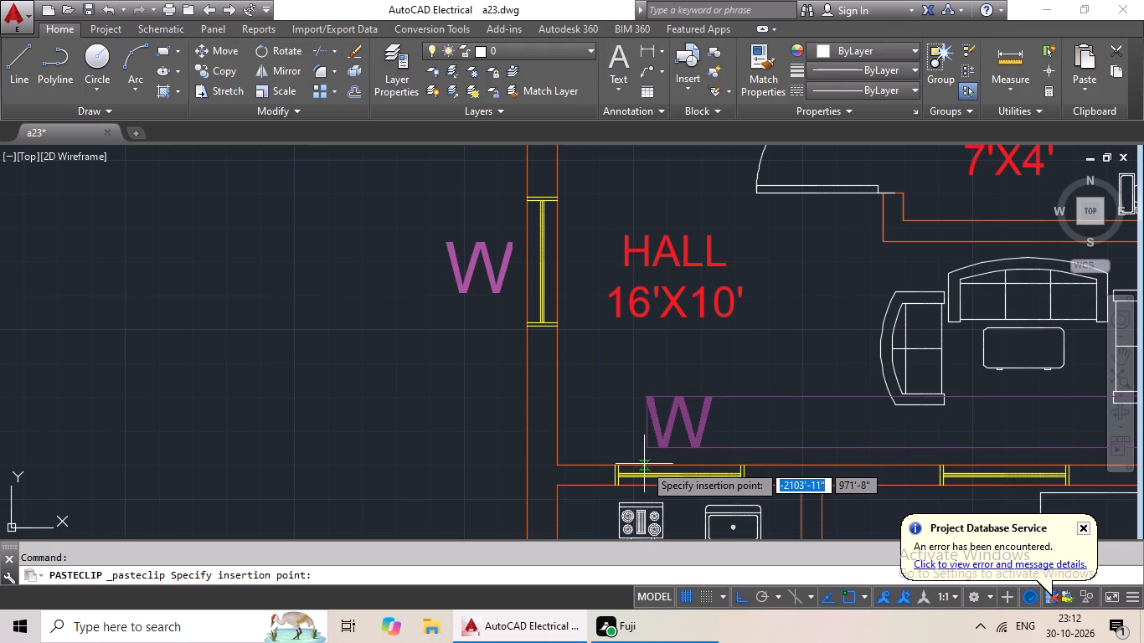
left_click(643, 464)
key("ctrl+v")
scroll(662, 430, "down", 3)
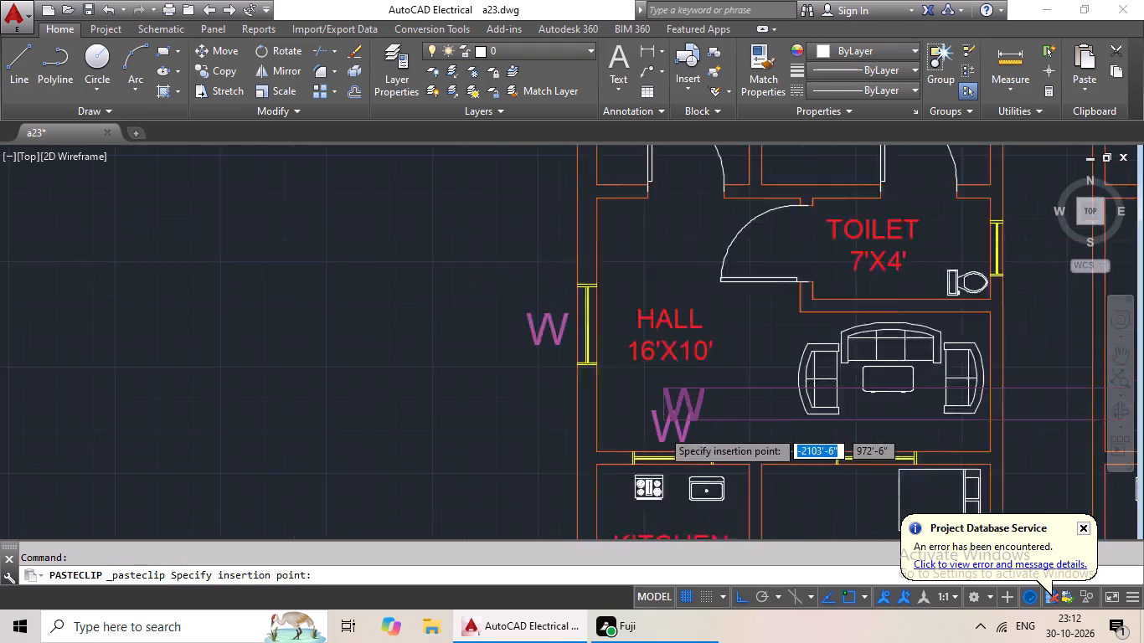
middle_click_drag(679, 440, 530, 370)
scroll(590, 373, "up", 4)
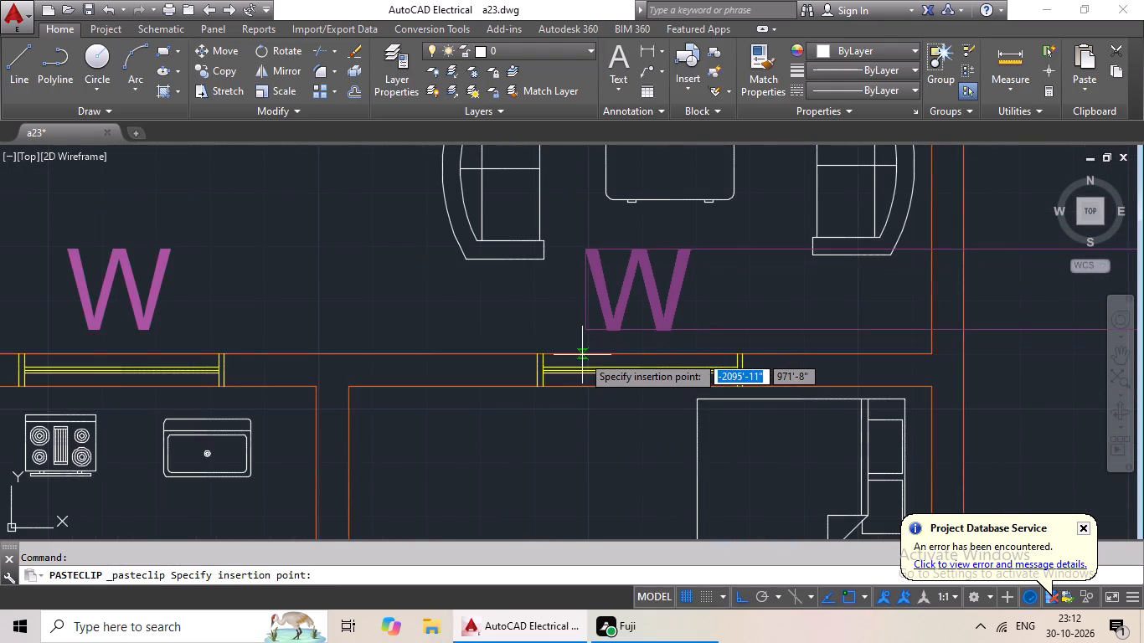
left_click(585, 363)
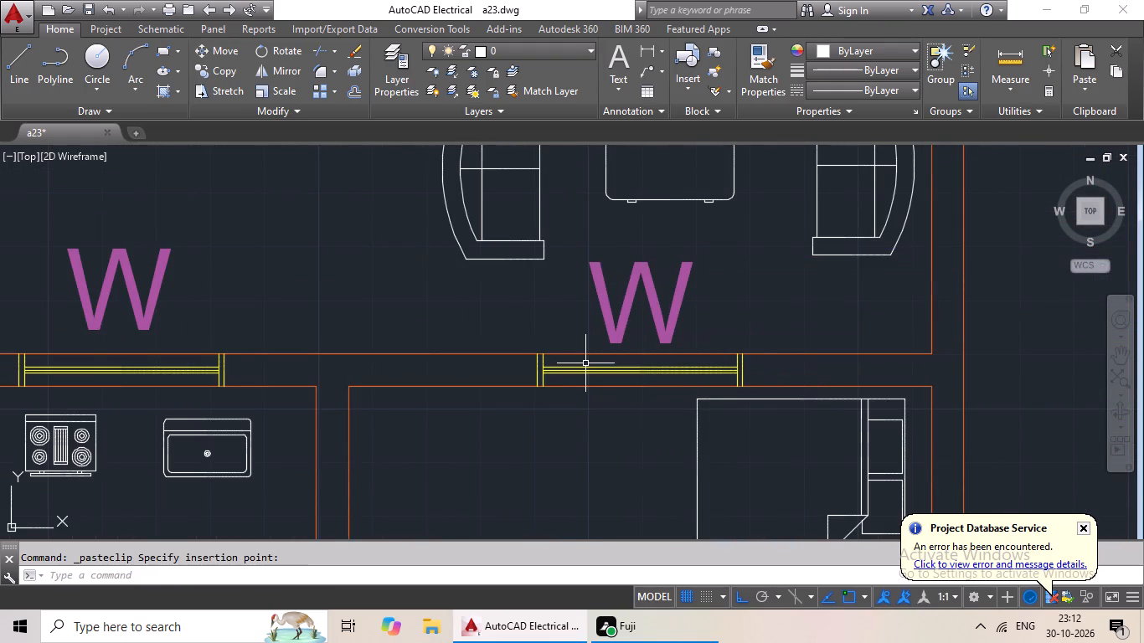
Paste W copies outside the outer side windows of the left block's second kitchen and second hall from the top.
key("ctrl+v")
scroll(587, 362, "down", 2, "ctrl")
middle_click_drag(588, 377, 617, 247)
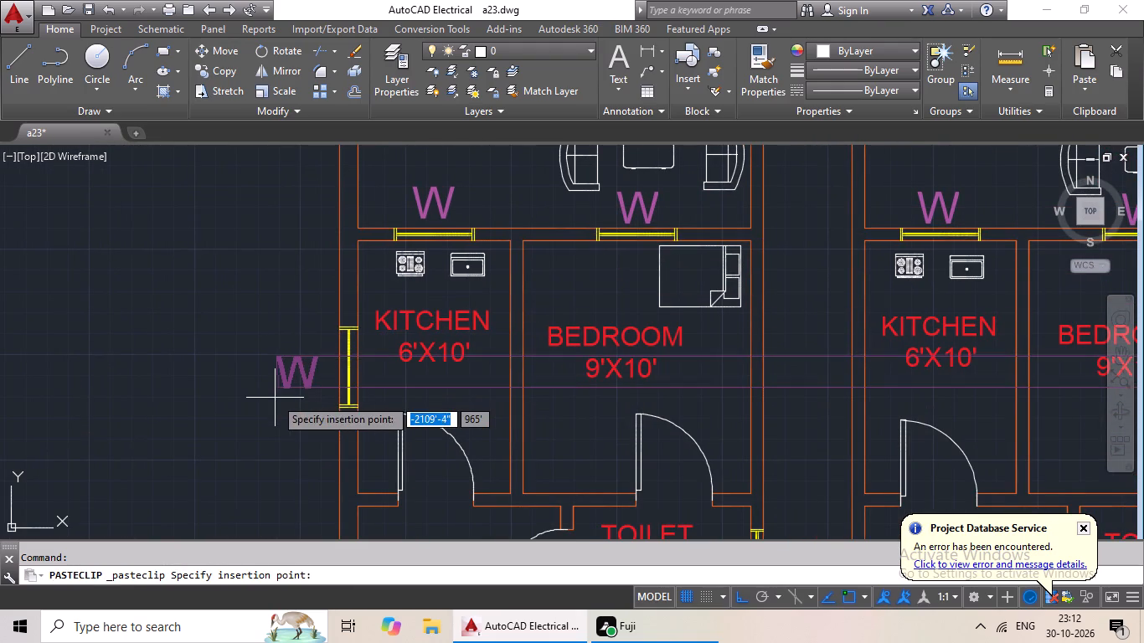
left_click(285, 394)
key("ctrl+v")
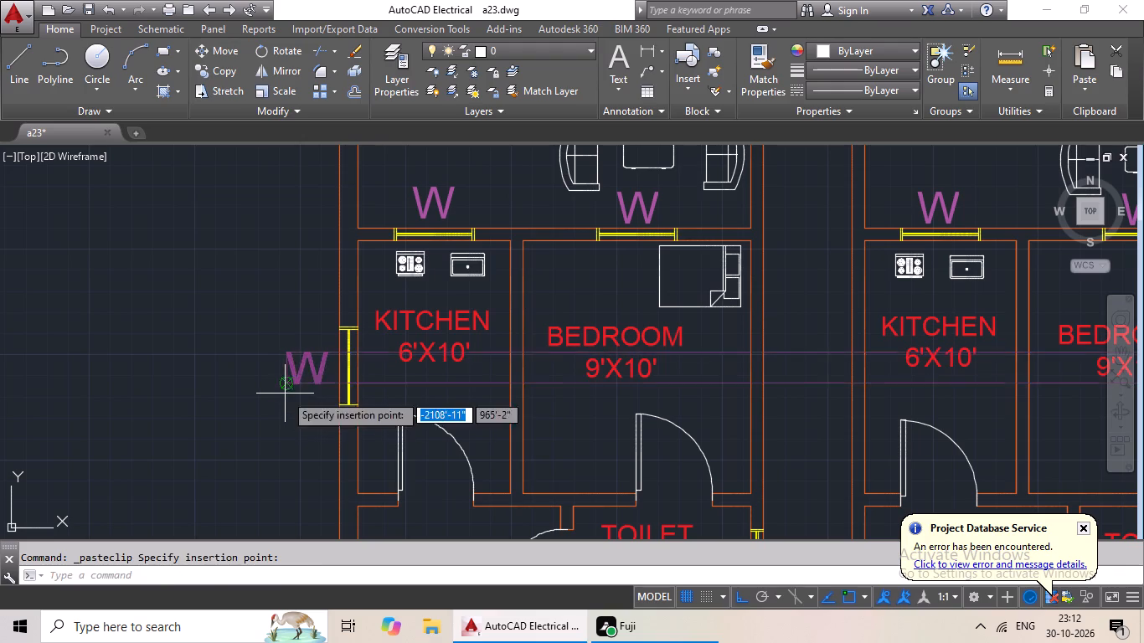
scroll(378, 368, "down", 3, "ctrl")
middle_click_drag(446, 368, 461, 262)
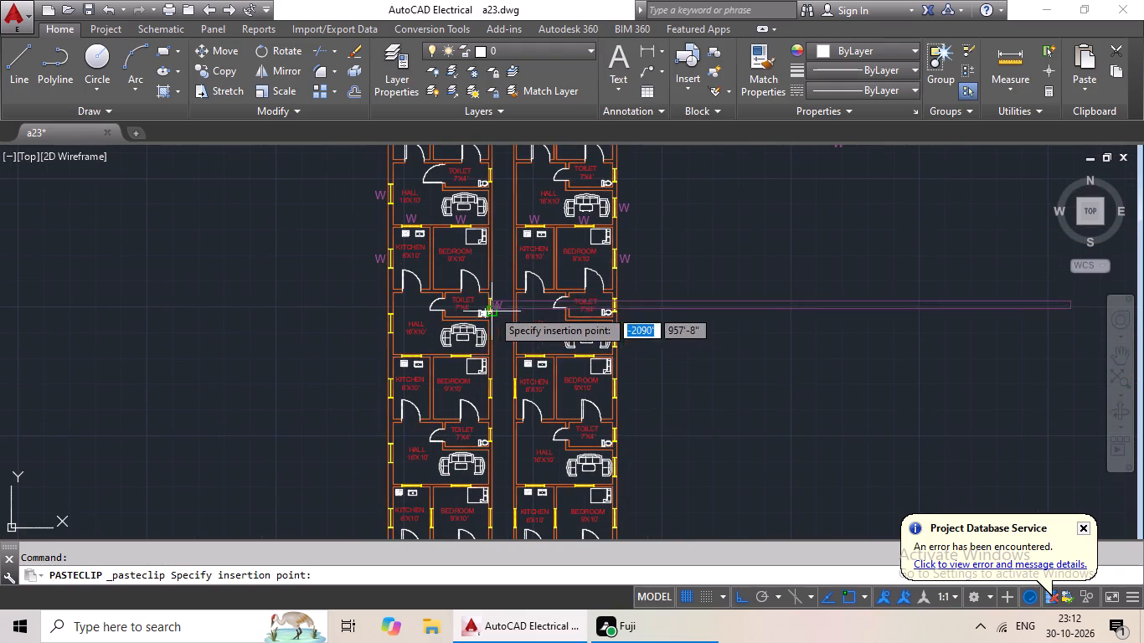
scroll(383, 337, "up", 4)
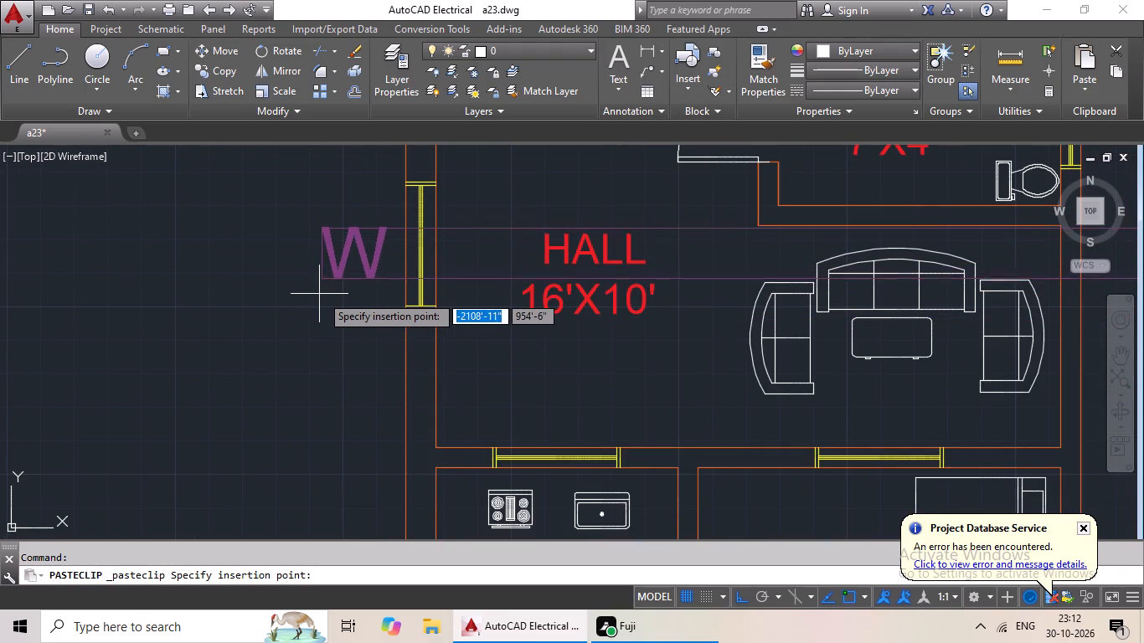
left_click(323, 298)
Paste W copies above the two windows between the left block's second hall from the top and the kitchen and bedroom below it.
key("ctrl+v")
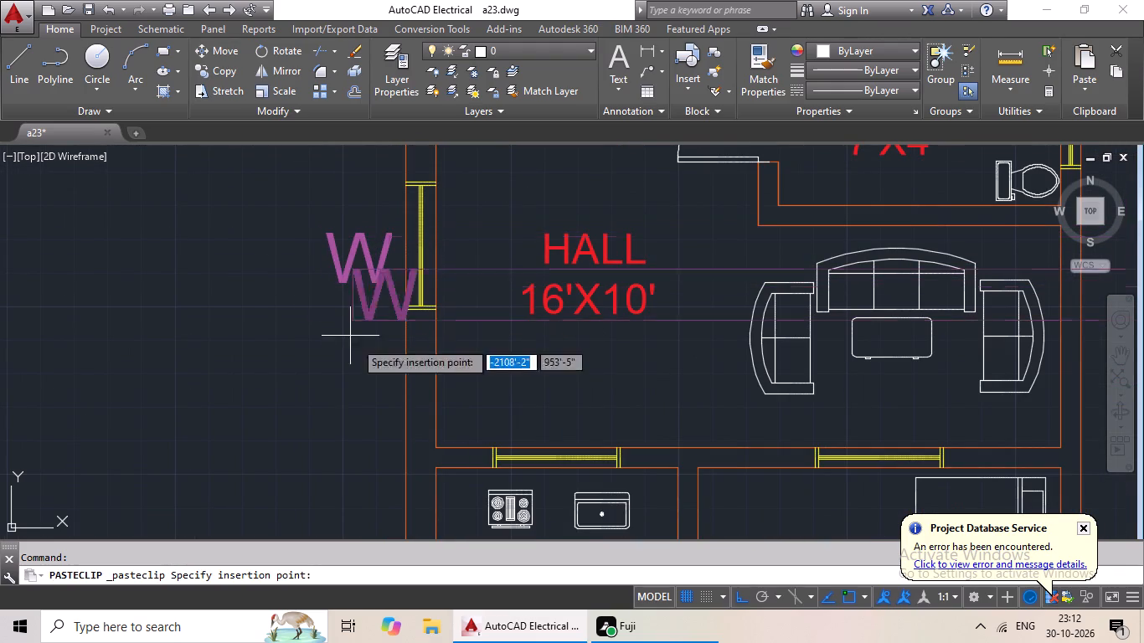
scroll(509, 427, "up", 1)
middle_click_drag(509, 426, 486, 324)
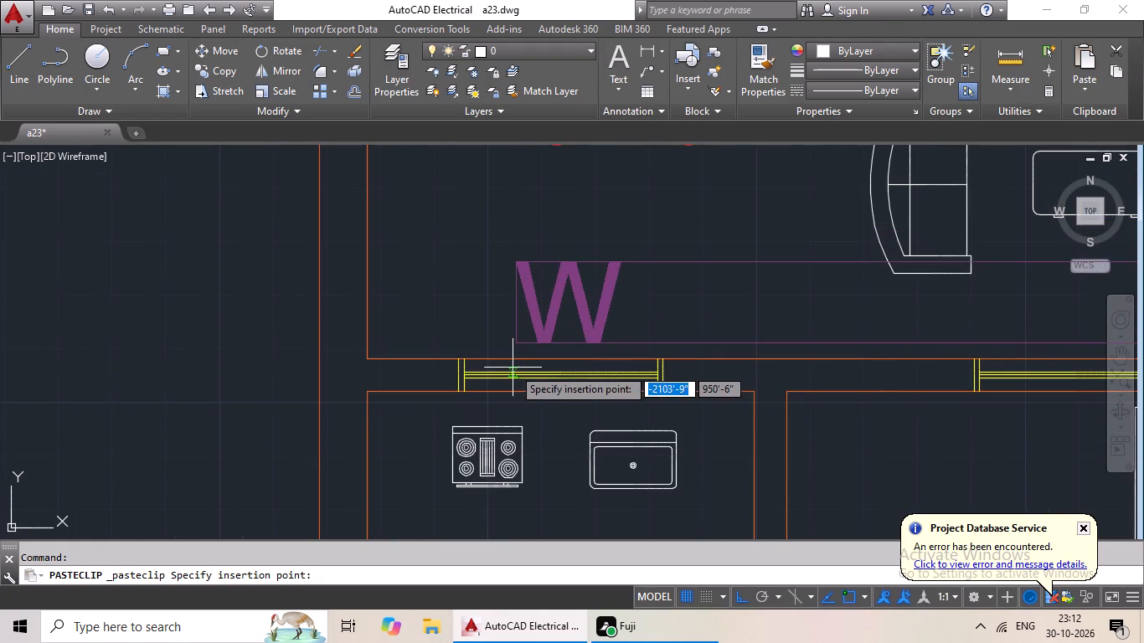
left_click(513, 368)
key("ctrl+v")
scroll(534, 373, "down", 2)
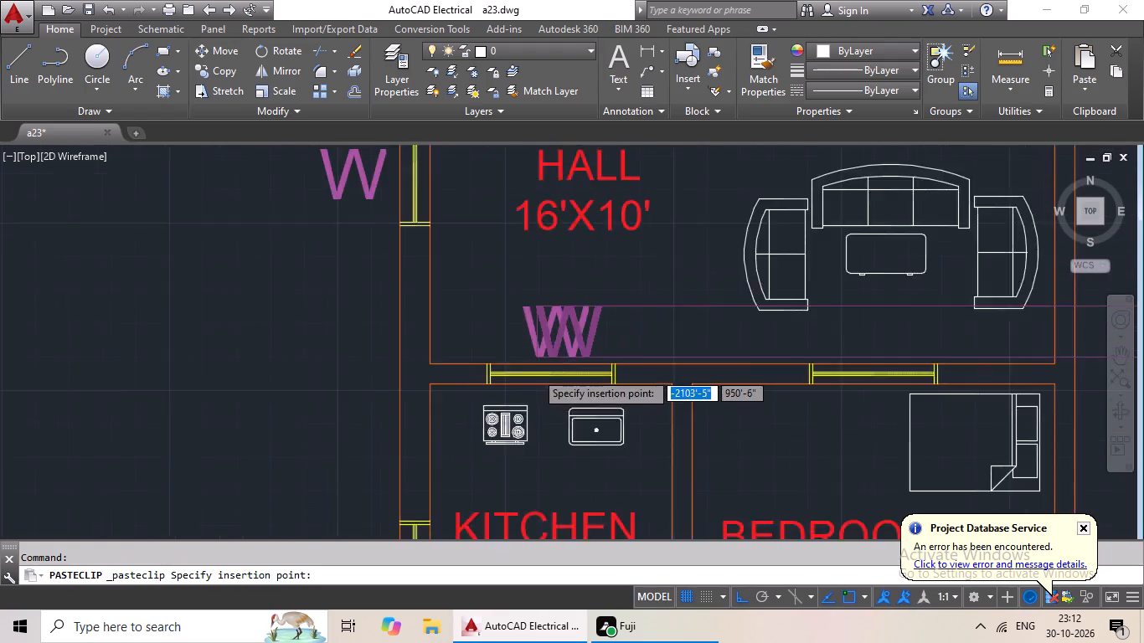
middle_click_drag(595, 380, 377, 360)
scroll(508, 353, "up", 2)
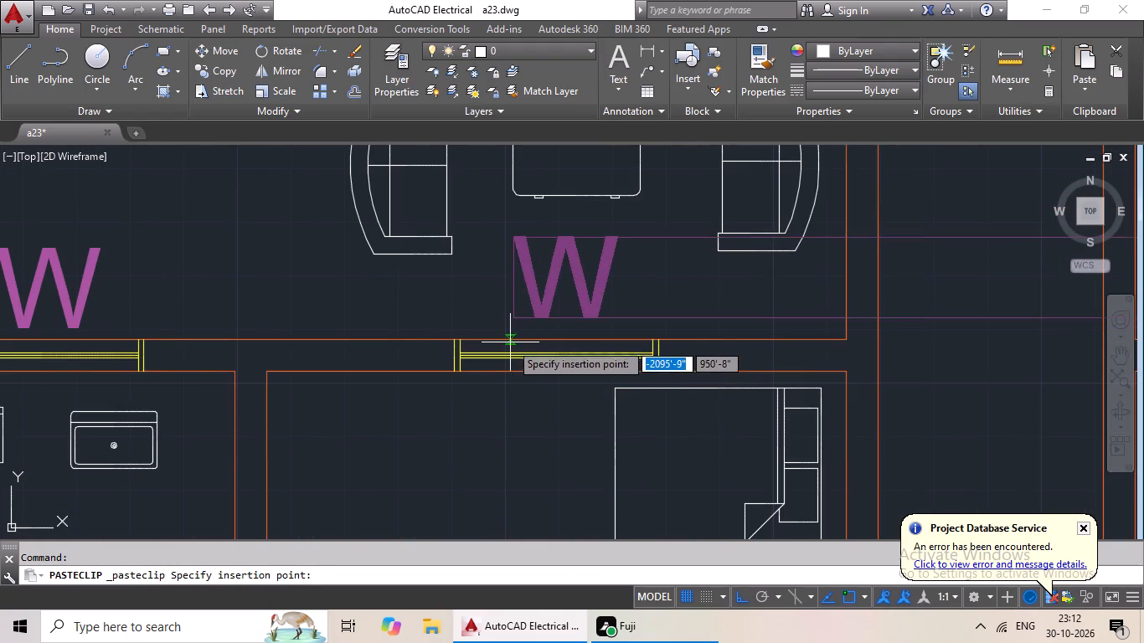
left_click(506, 348)
In the left block's third kitchen-bedroom row from the top, paste W copies outside the kitchen's outer window and inside the bedroom's side window.
key("ctrl+v")
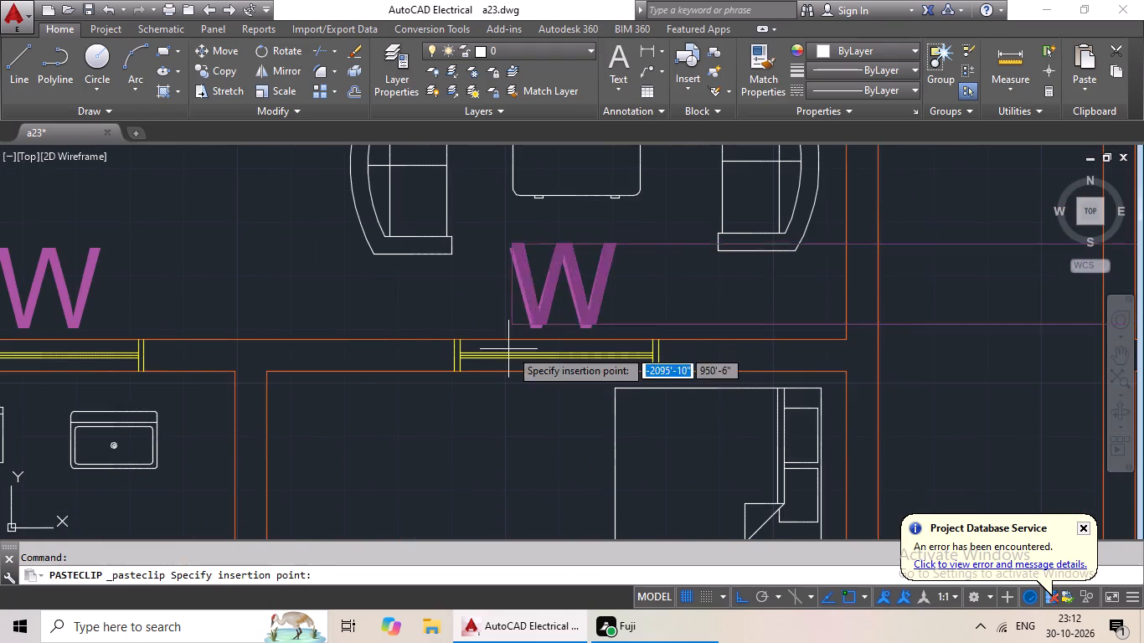
scroll(515, 342, "down", 2, "ctrl")
middle_click_drag(489, 388, 504, 245)
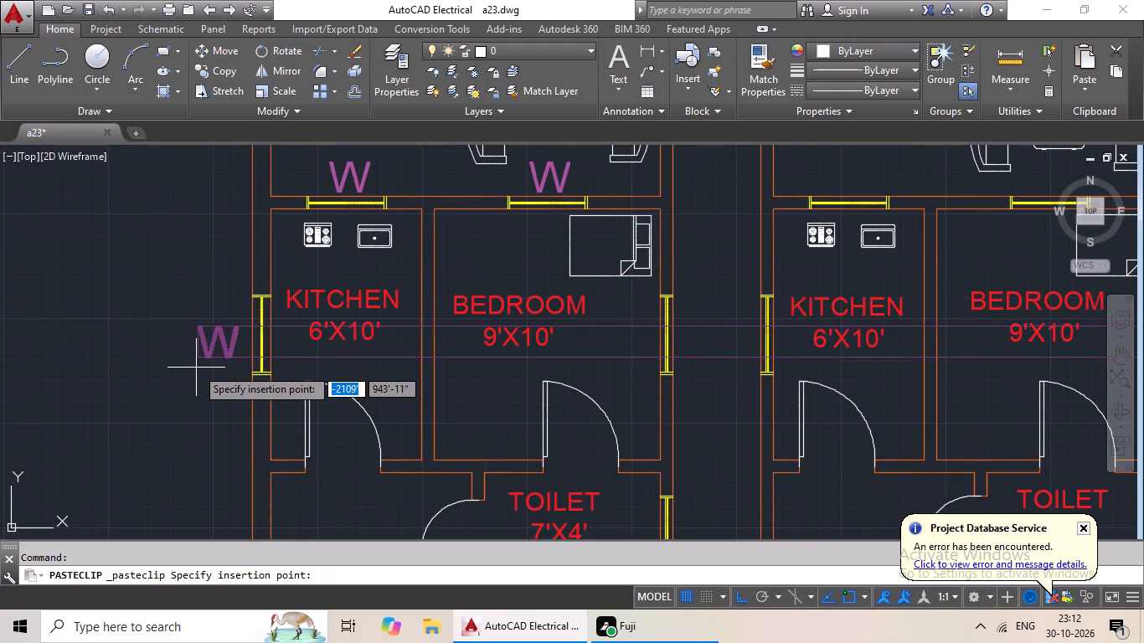
left_click(197, 360)
key("ctrl+v")
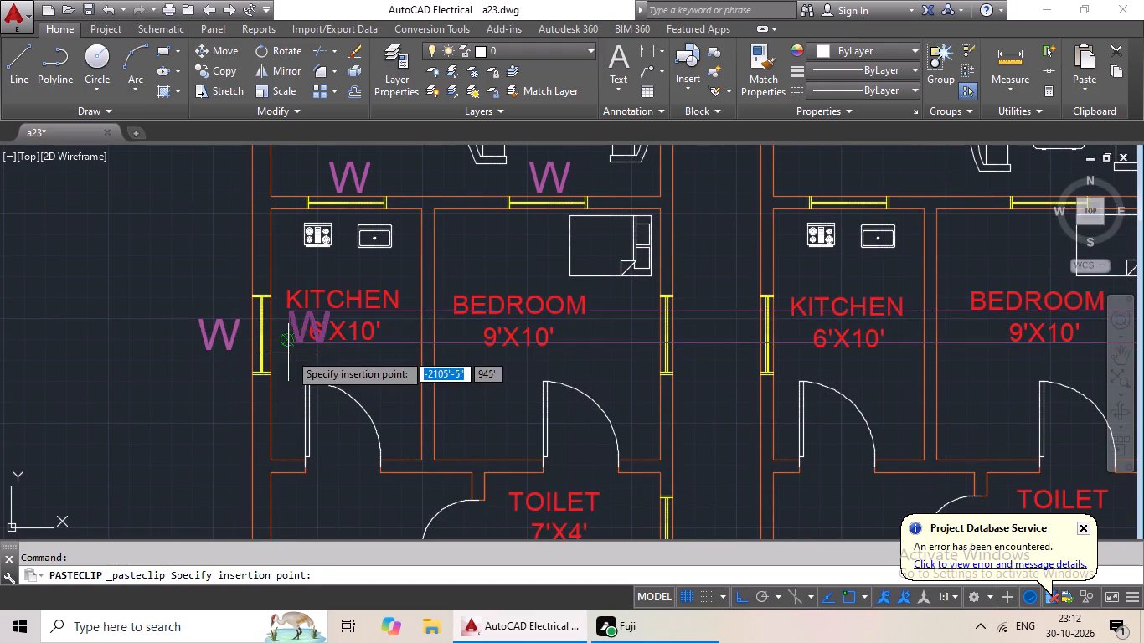
scroll(306, 354, "down", 1)
scroll(564, 362, "up", 2)
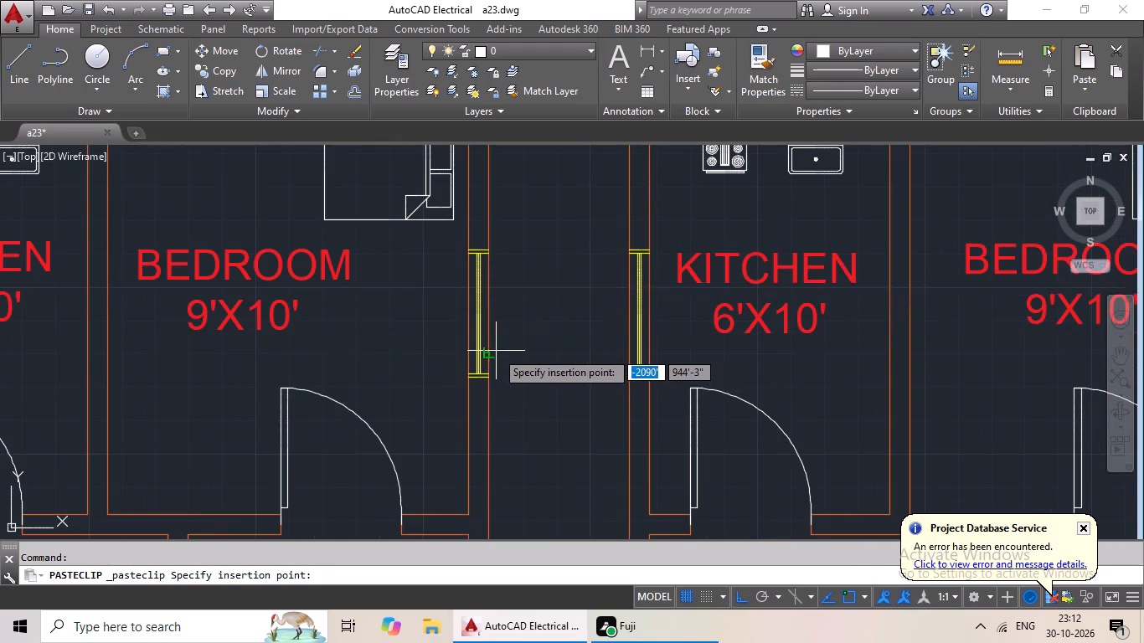
scroll(499, 358, "down", 1)
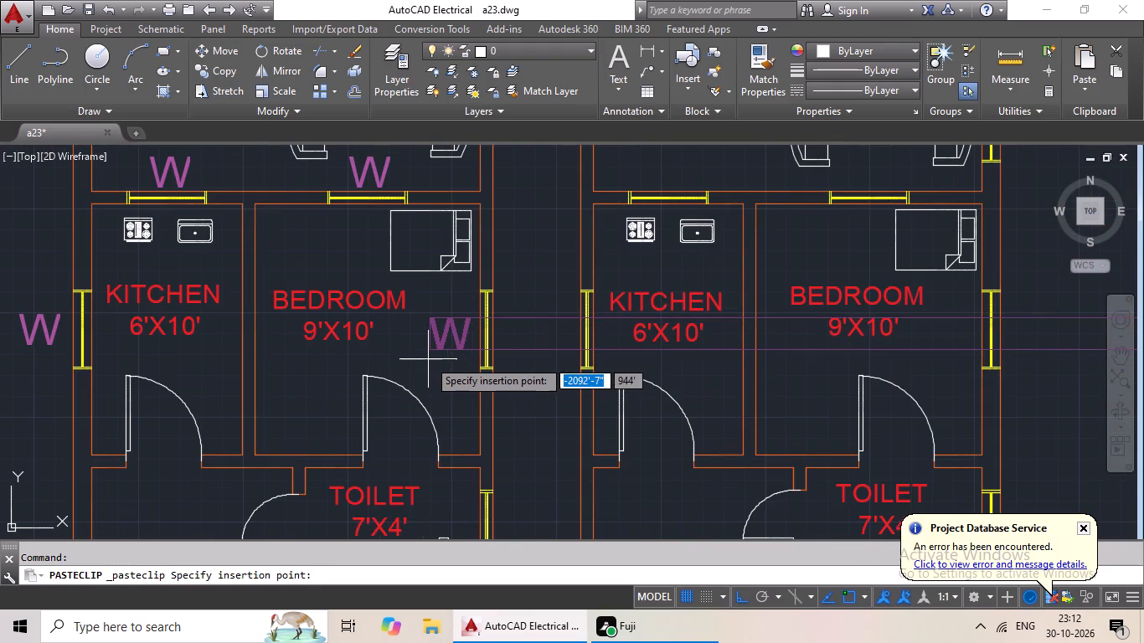
left_click(425, 359)
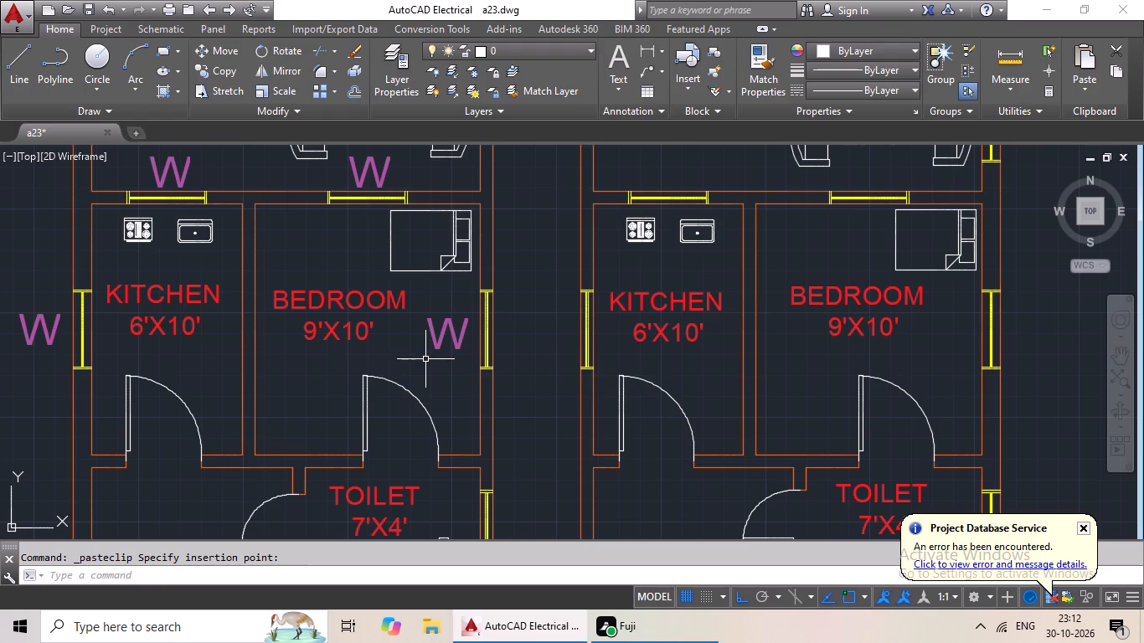
Paste a W copy in the gap between the blocks, beside the window of the right block's third kitchen from the top.
key("ctrl+v")
left_click(535, 358, "ctrl")
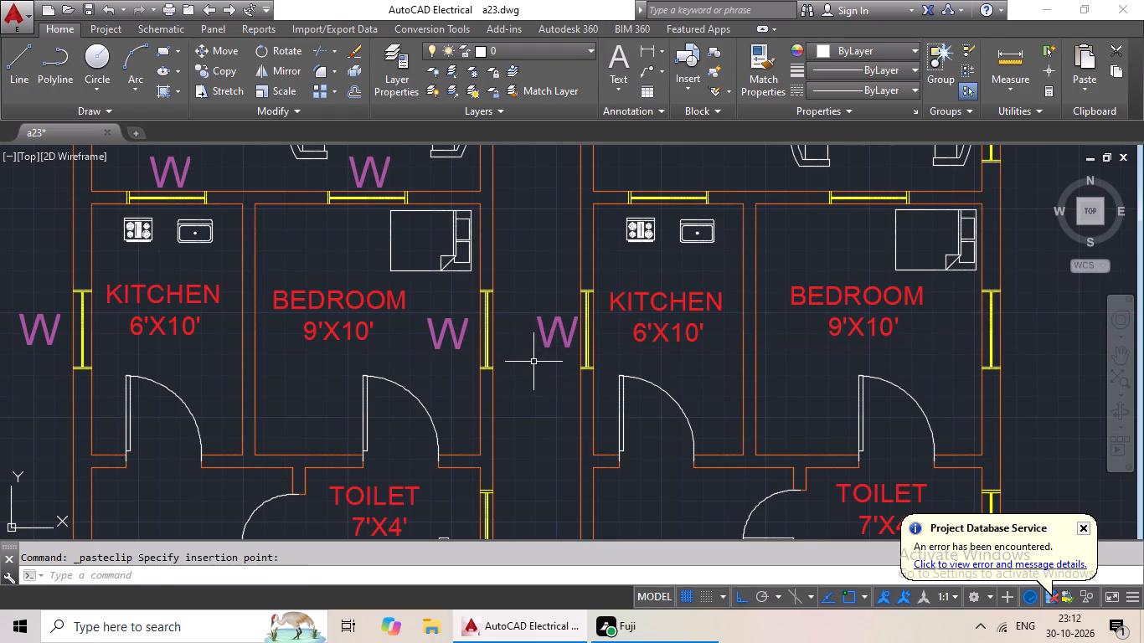
Paste a W copy outside the outer side window of the left block's third hall from the top.
key("ctrl+v")
scroll(533, 363, "down", 1, "ctrl")
middle_click_drag(533, 362, 539, 265)
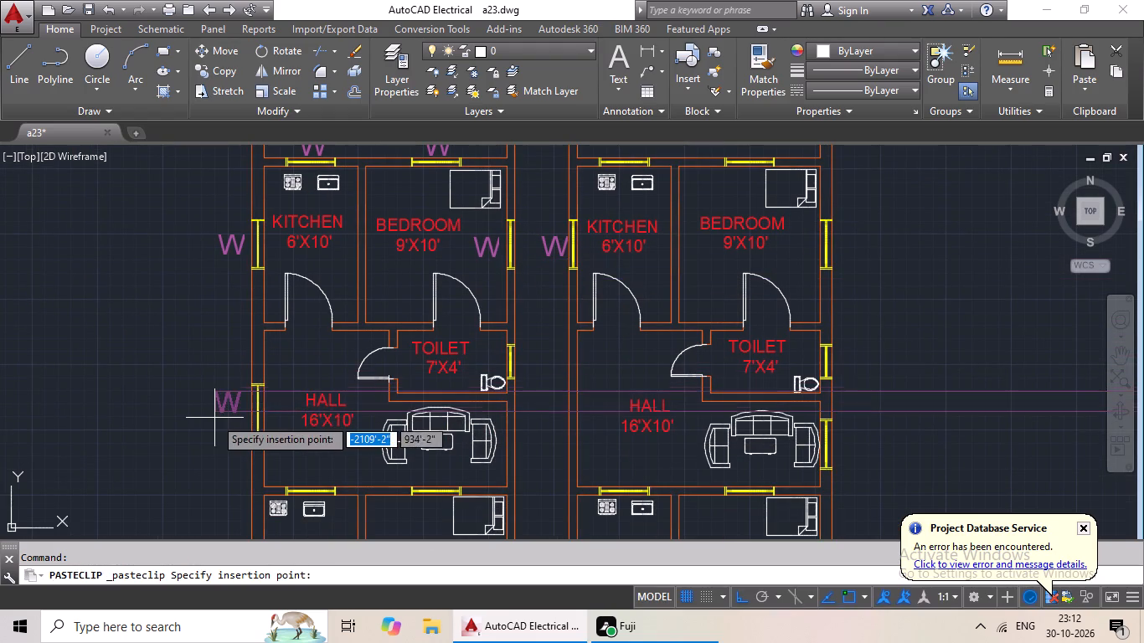
left_click(215, 424)
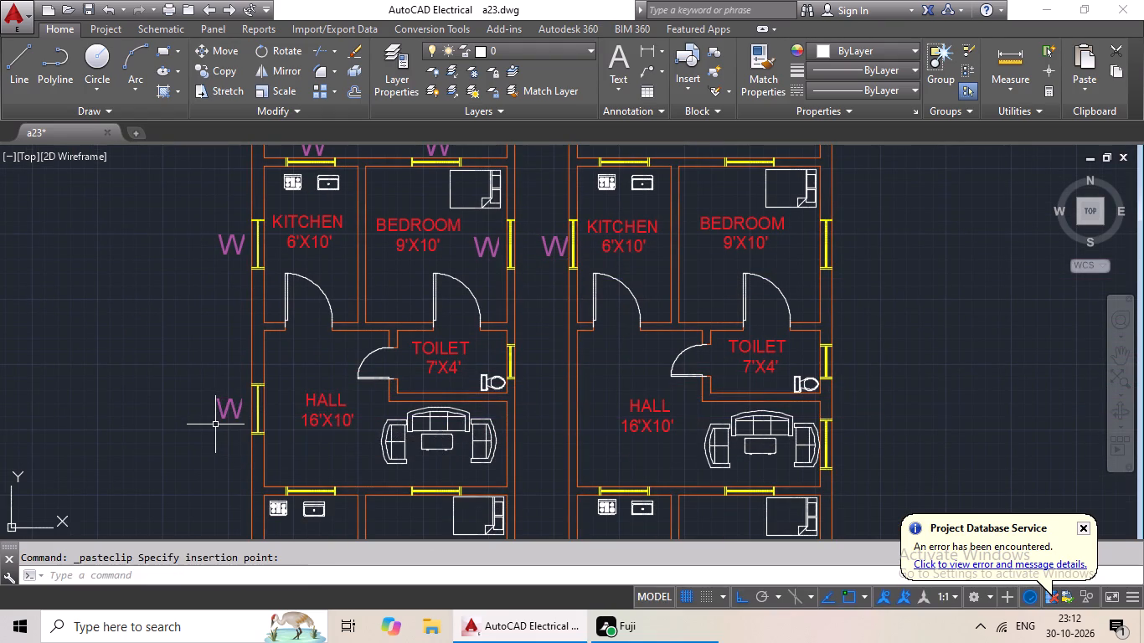
Paste W copies above the two windows between the left block's third hall from the top and the kitchen and bedroom below it.
key("ctrl+v")
scroll(322, 501, "up", 2)
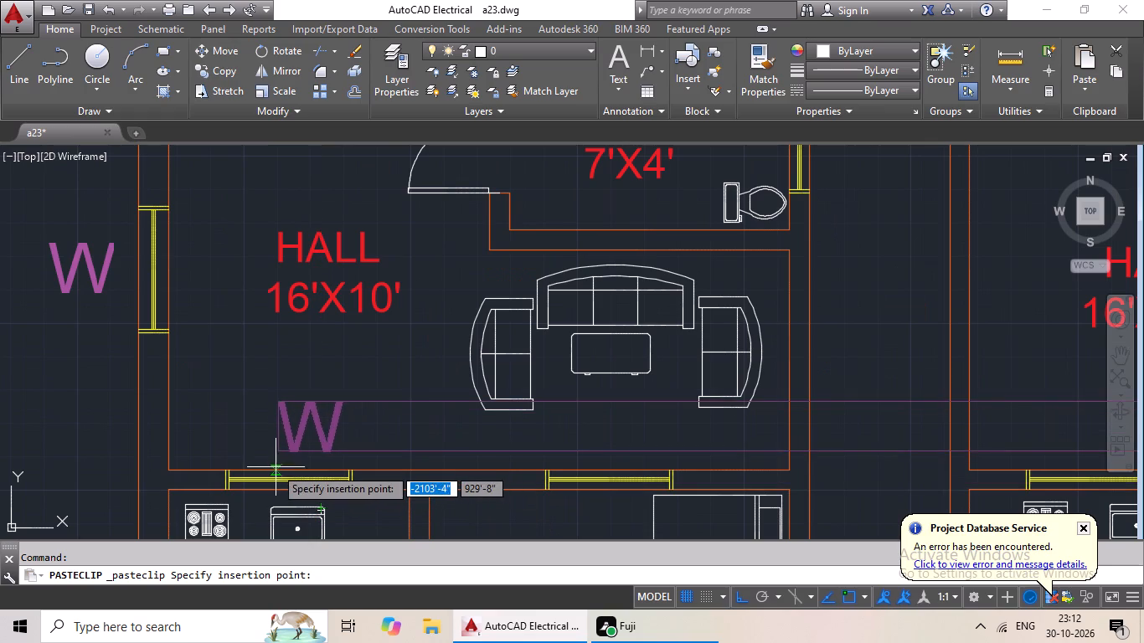
left_click(262, 470)
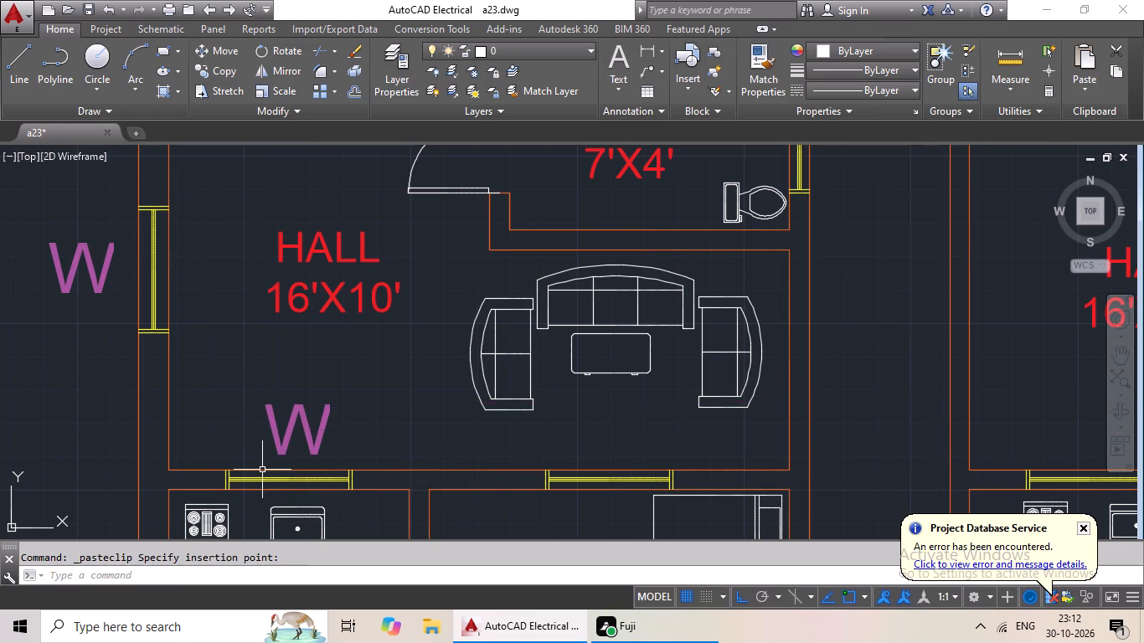
key("ctrl+v")
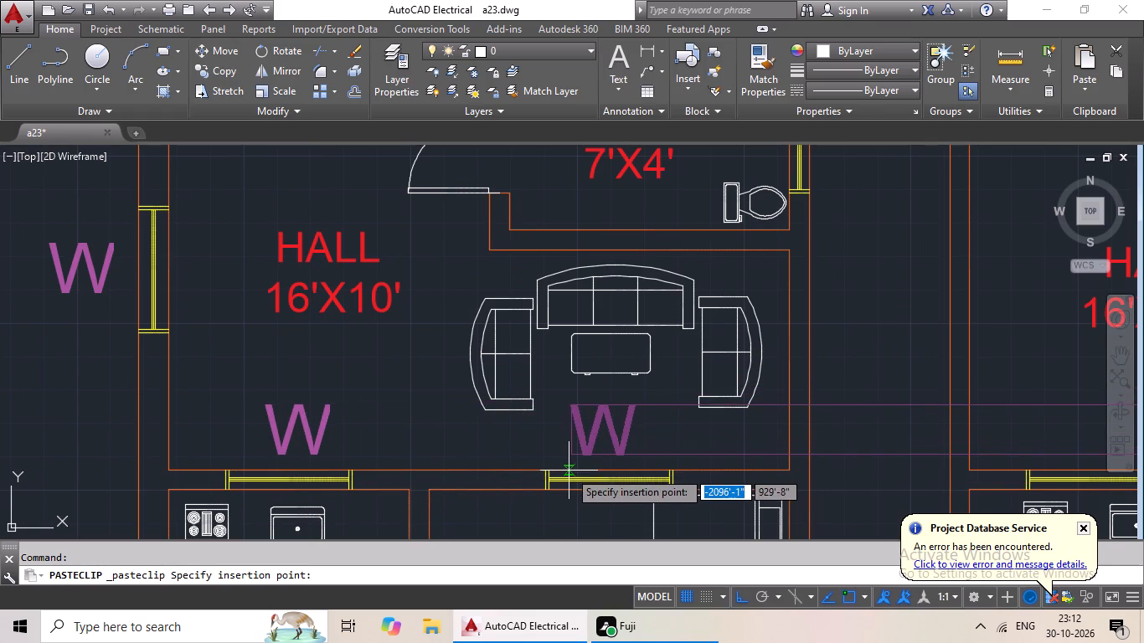
left_click(576, 474)
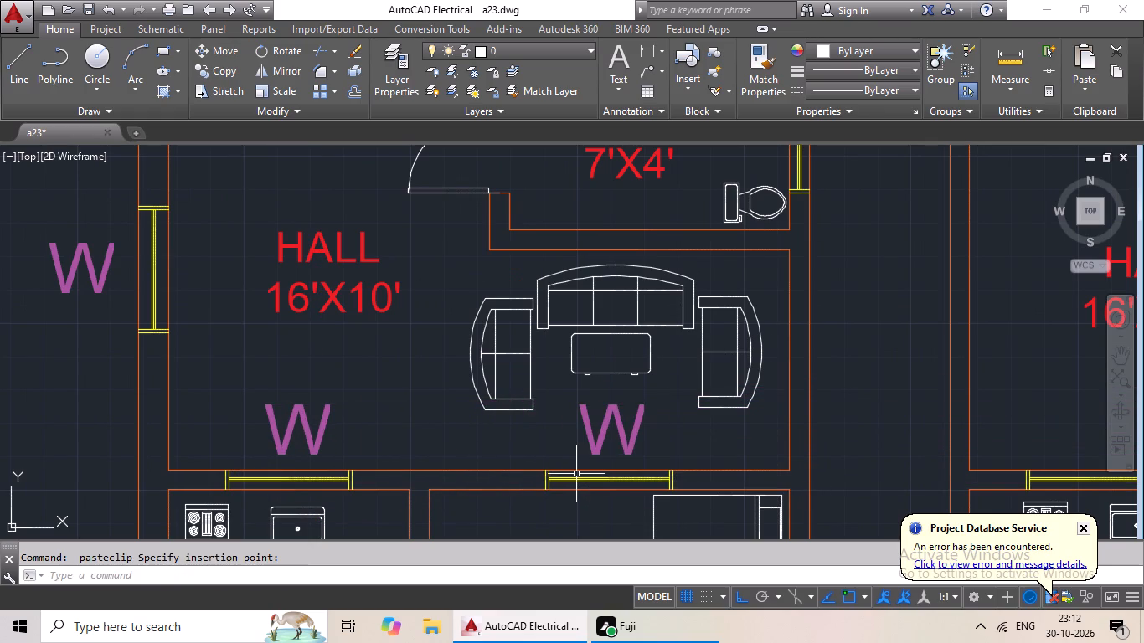
Paste a W copy on the bedroom side of the window between the left block's fourth kitchen and bedroom from the top.
key("ctrl+v")
scroll(596, 446, "down", 2)
middle_click_drag(599, 460, 611, 270)
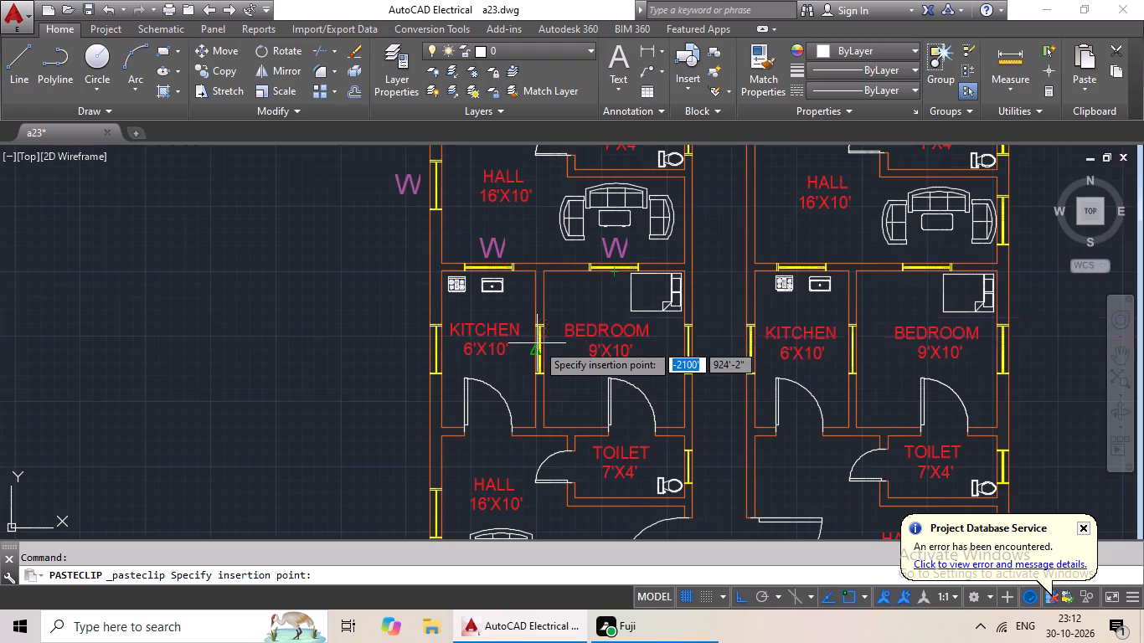
scroll(536, 352, "up", 3)
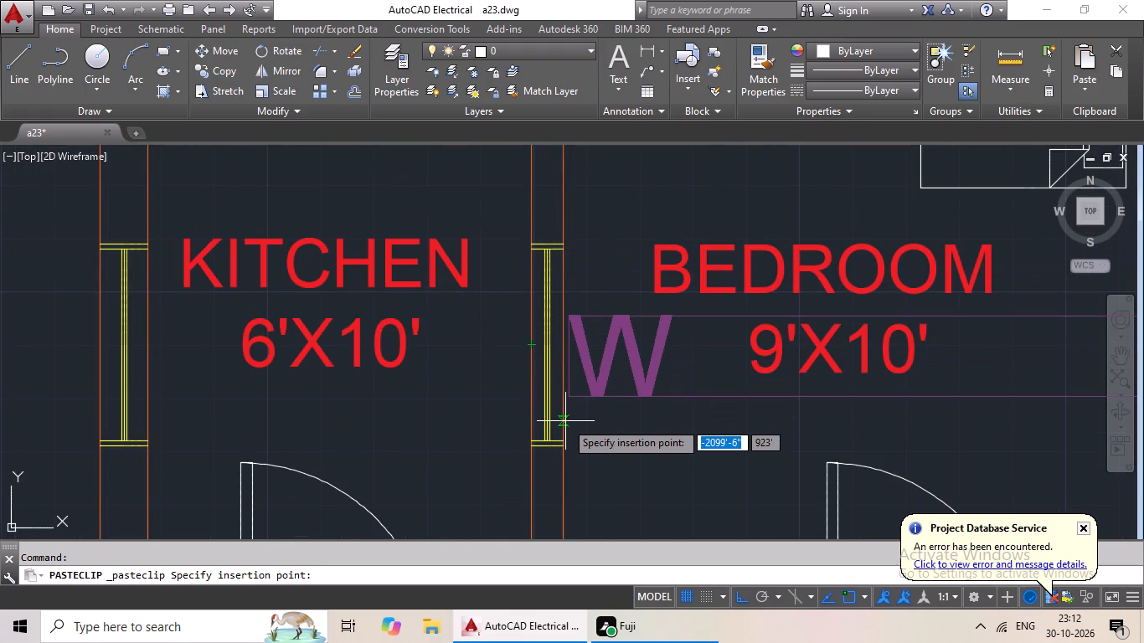
left_click(565, 421)
Paste a W copy outside the outer side window of the left block's fourth kitchen from the top.
key("ctrl+v")
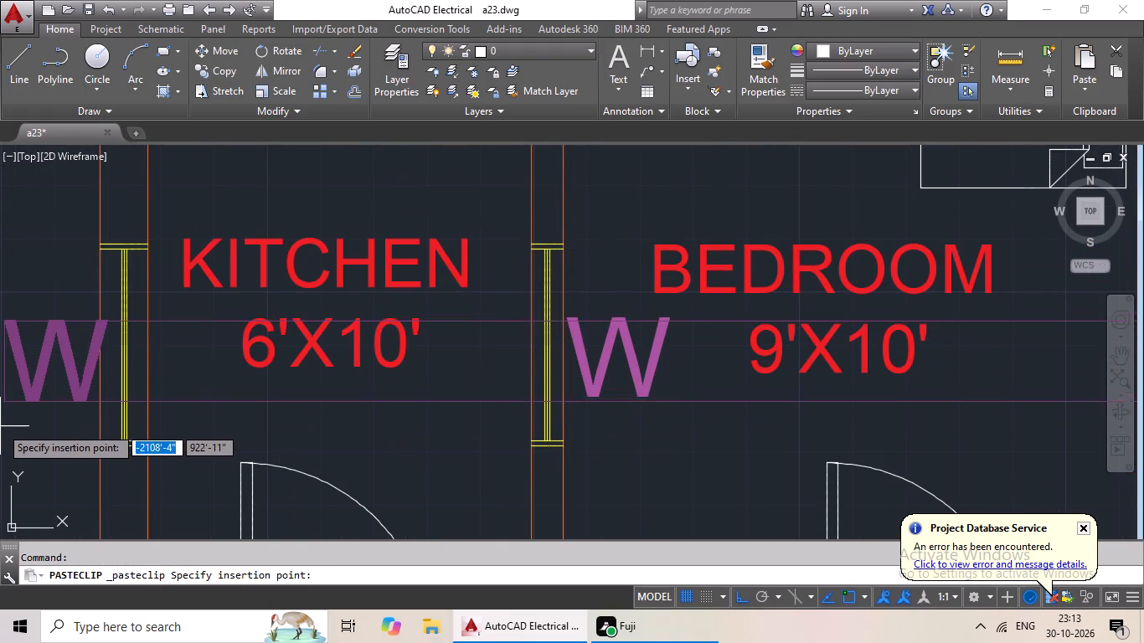
scroll(47, 410, "down", 1)
middle_click_drag(47, 409, 234, 374)
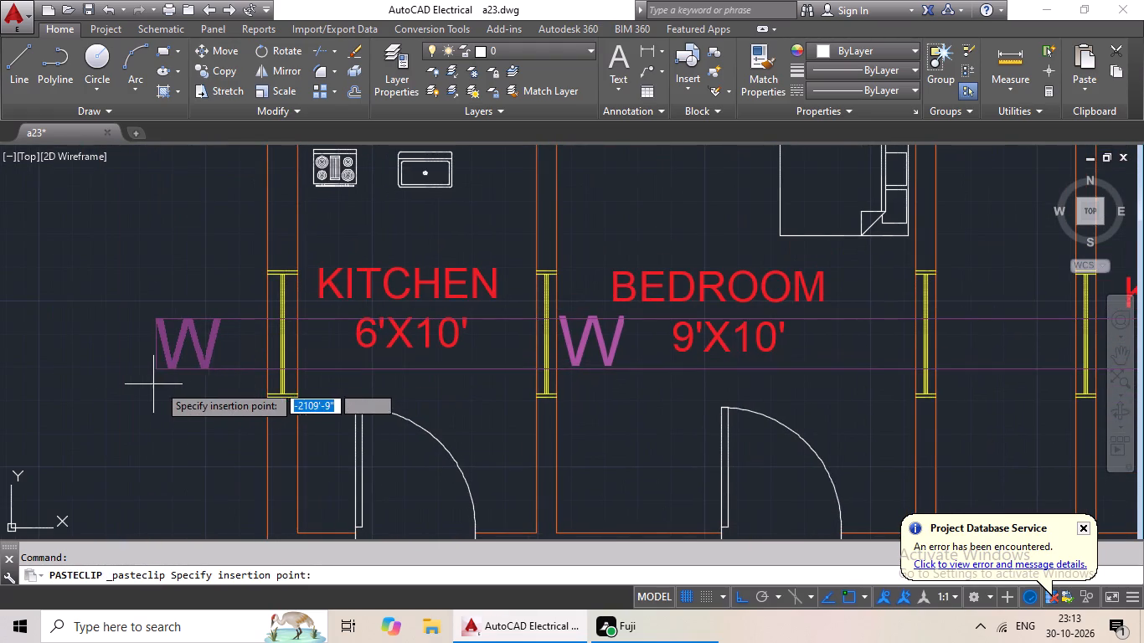
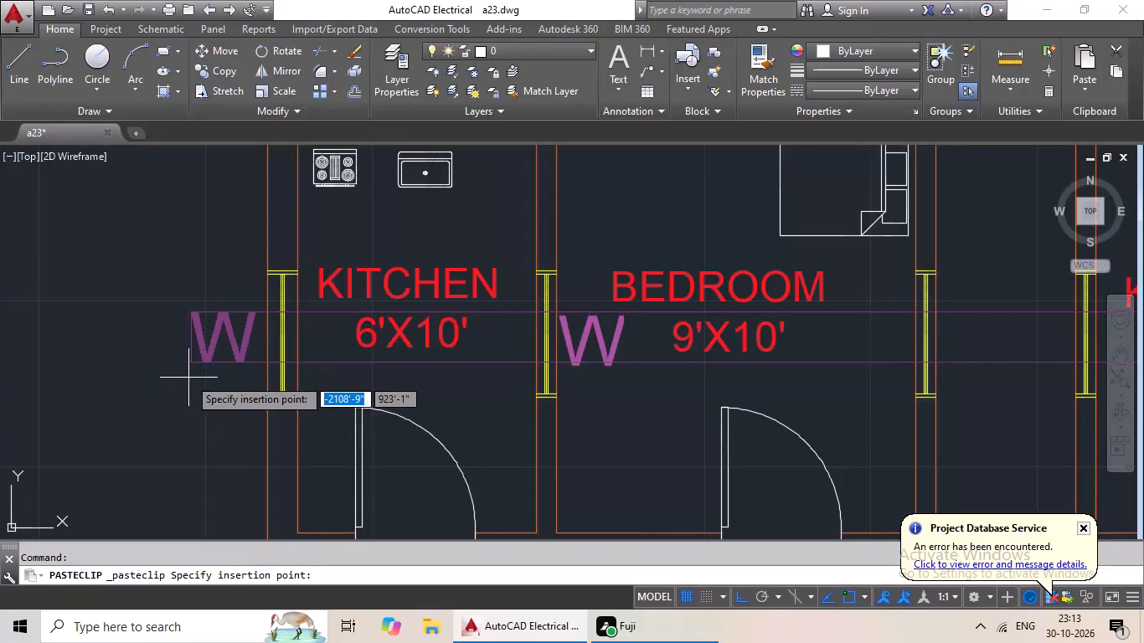
Paste W copies outside the left block's fourth kitchen's outer window and beside both windows facing the central corridor in that row.
left_click(189, 378)
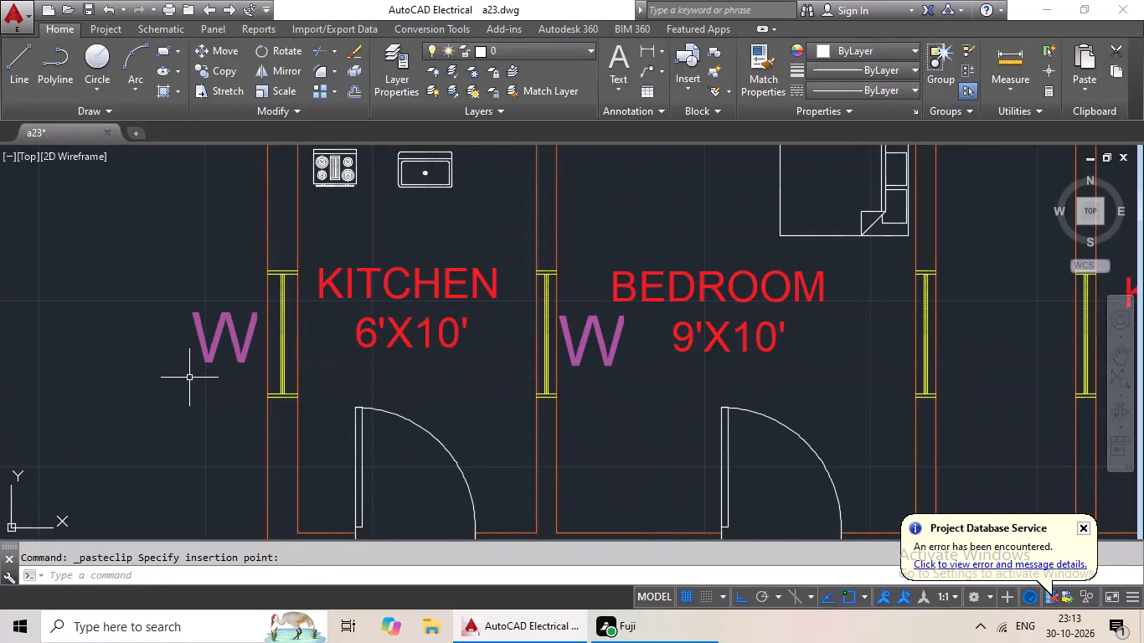
key("ctrl+v")
scroll(310, 338, "down", 2)
scroll(553, 353, "up", 3)
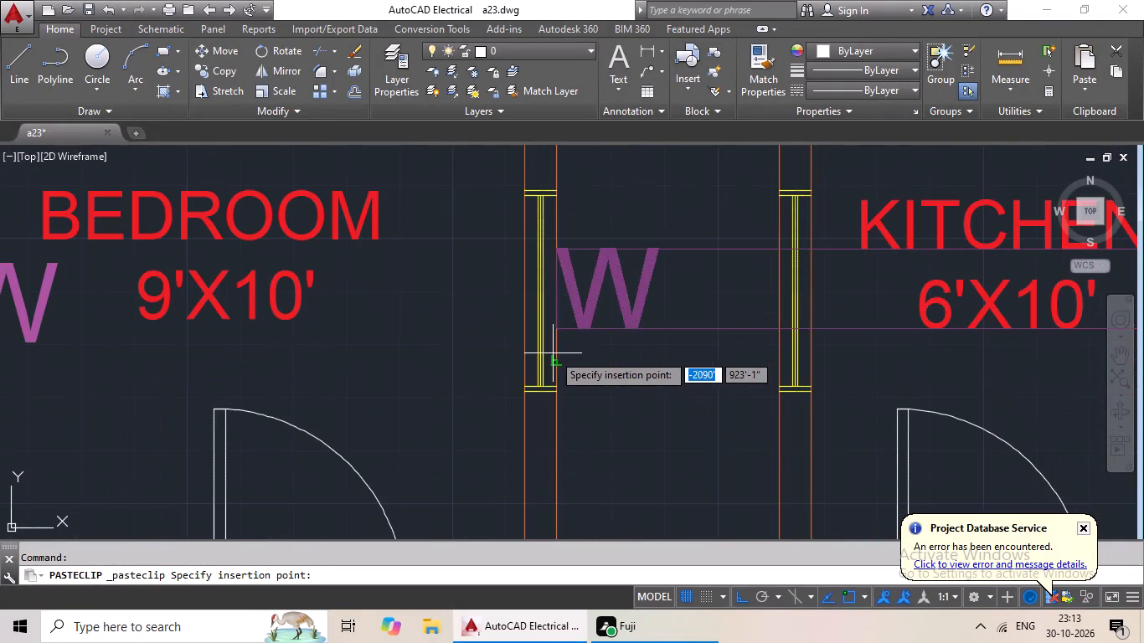
left_click(405, 368)
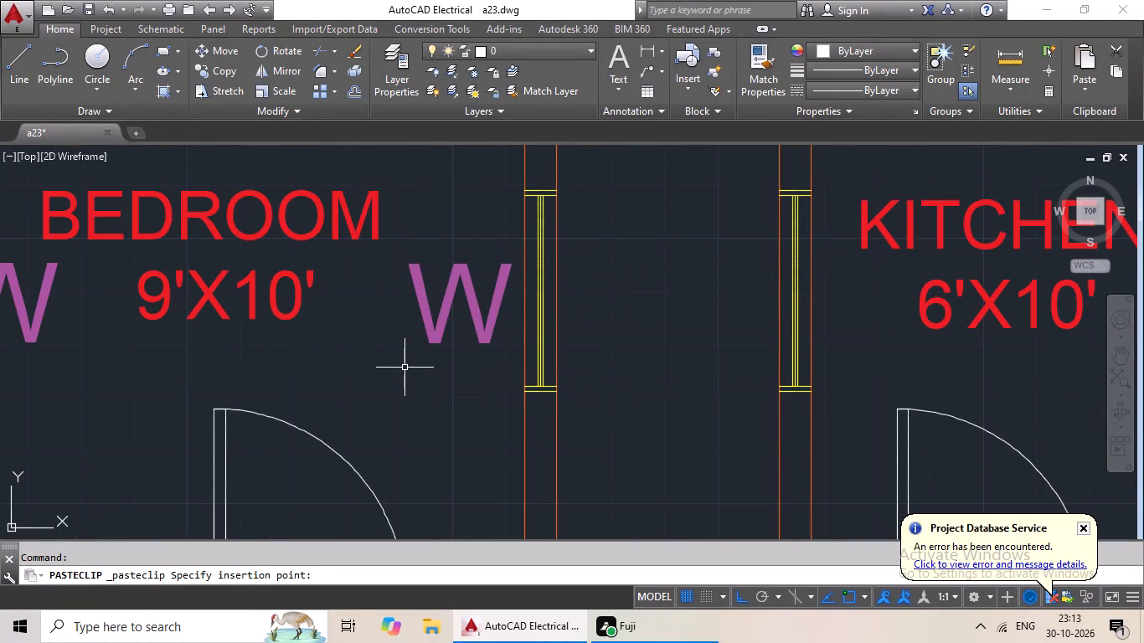
key("ctrl+c")
key("ctrl+v")
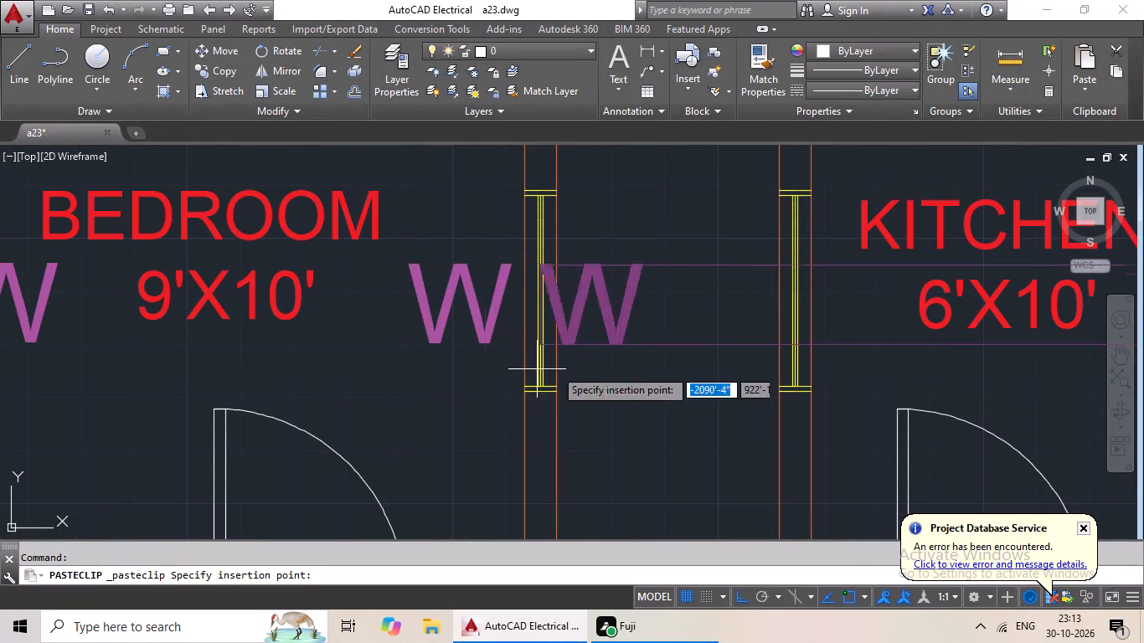
left_click(670, 368)
Paste W copies above the two windows between the right block's third hall from the top and the kitchen and bedroom below it.
scroll(670, 368, "down", 3)
middle_click_drag(660, 382, 657, 267)
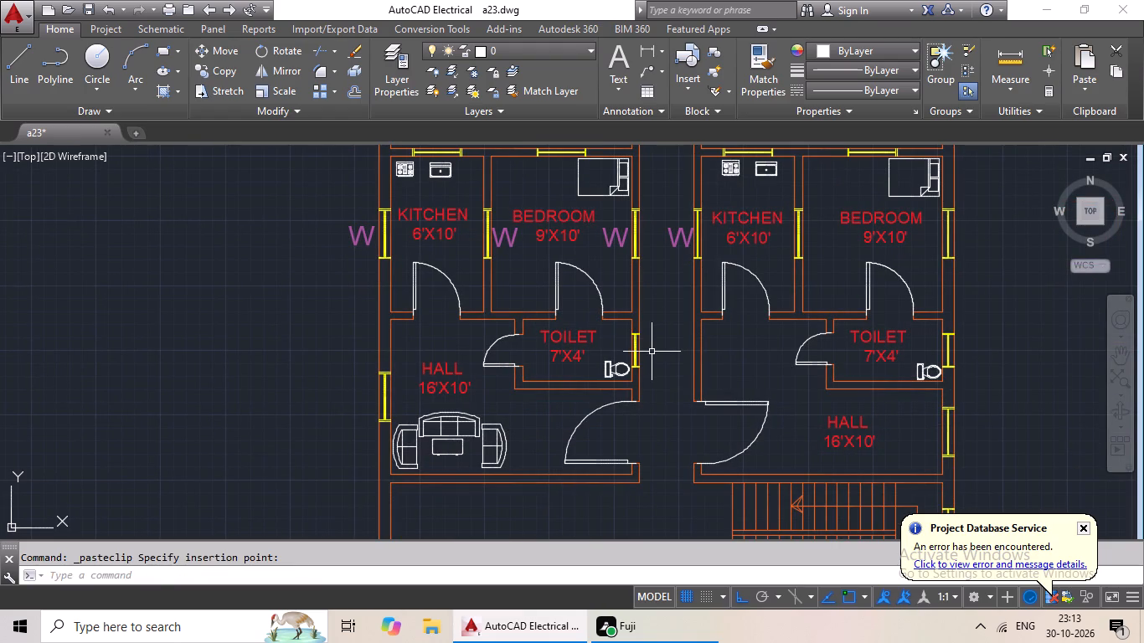
key("ctrl+v")
scroll(739, 379, "down", 2)
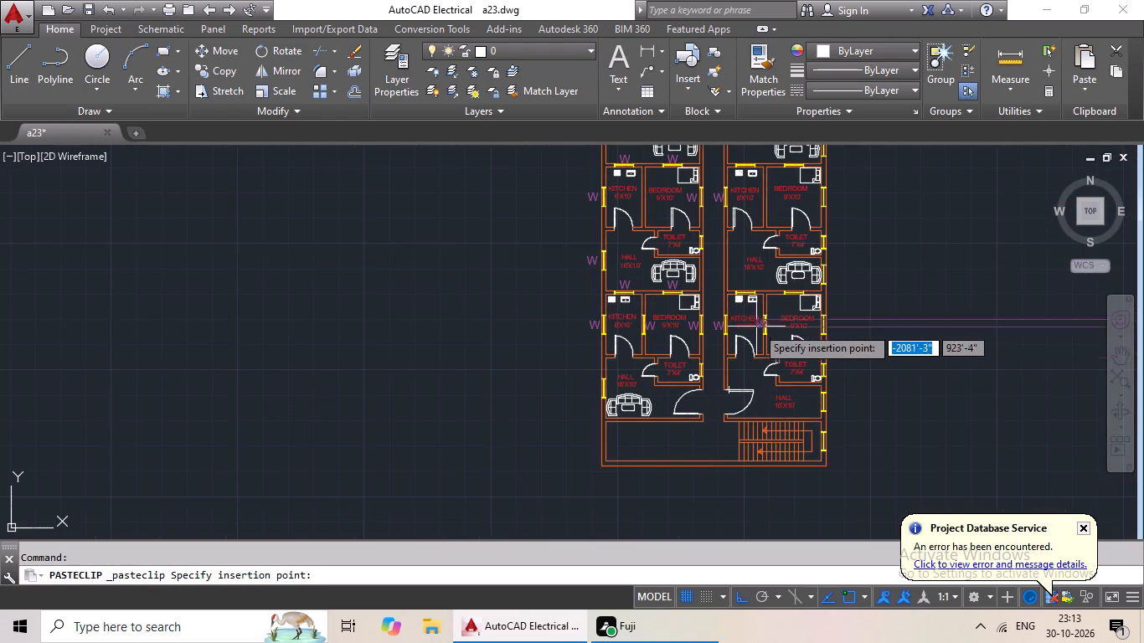
middle_click_drag(755, 315, 718, 351)
scroll(734, 378, "up", 4)
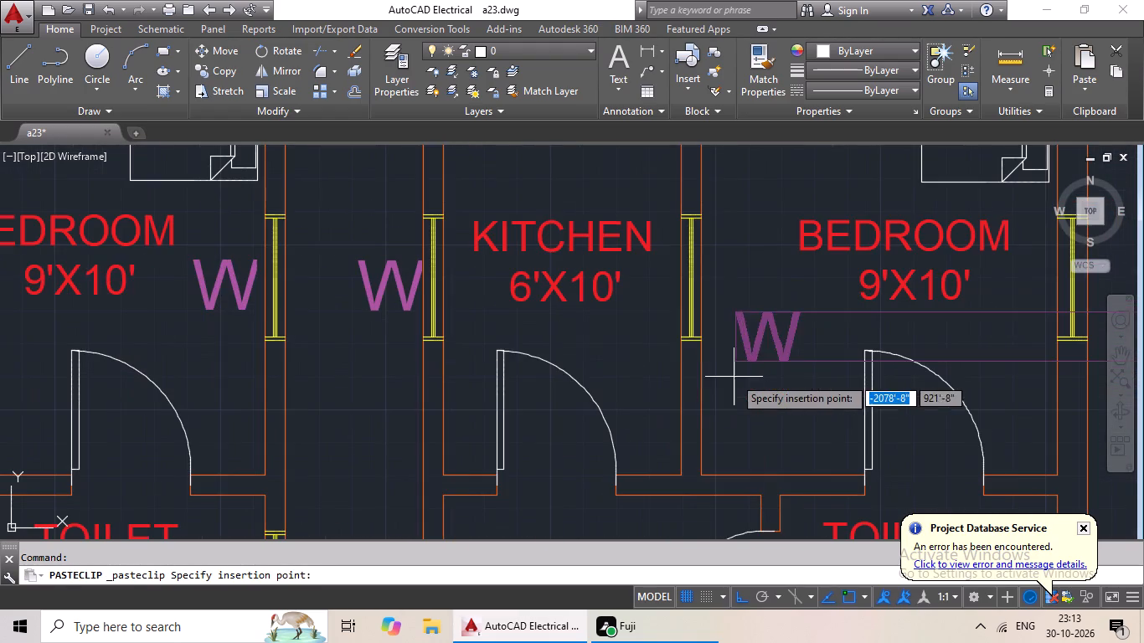
scroll(710, 316, "down", 2)
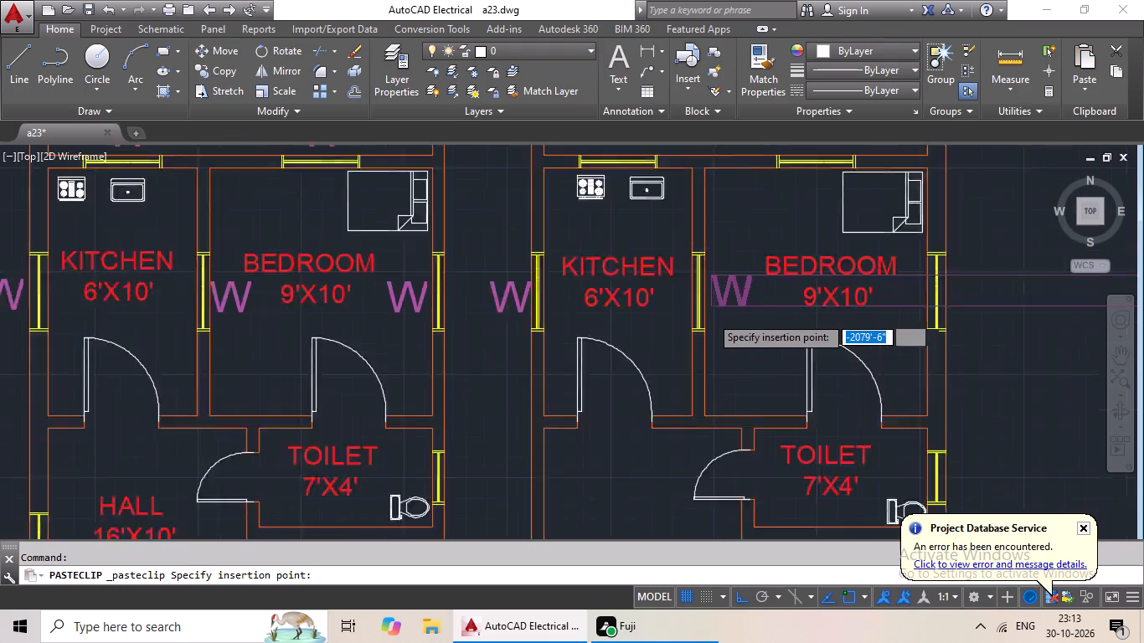
middle_click_drag(710, 316, 682, 405)
scroll(631, 310, "up", 3)
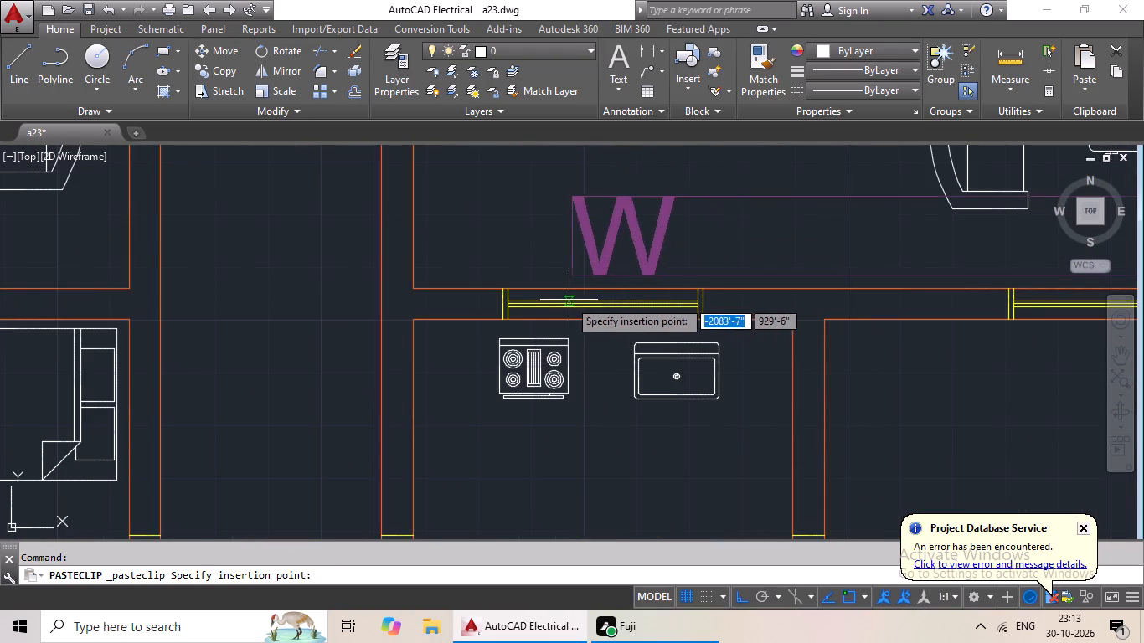
left_click(545, 303)
key("ctrl+v")
scroll(717, 353, "down", 1, "ctrl")
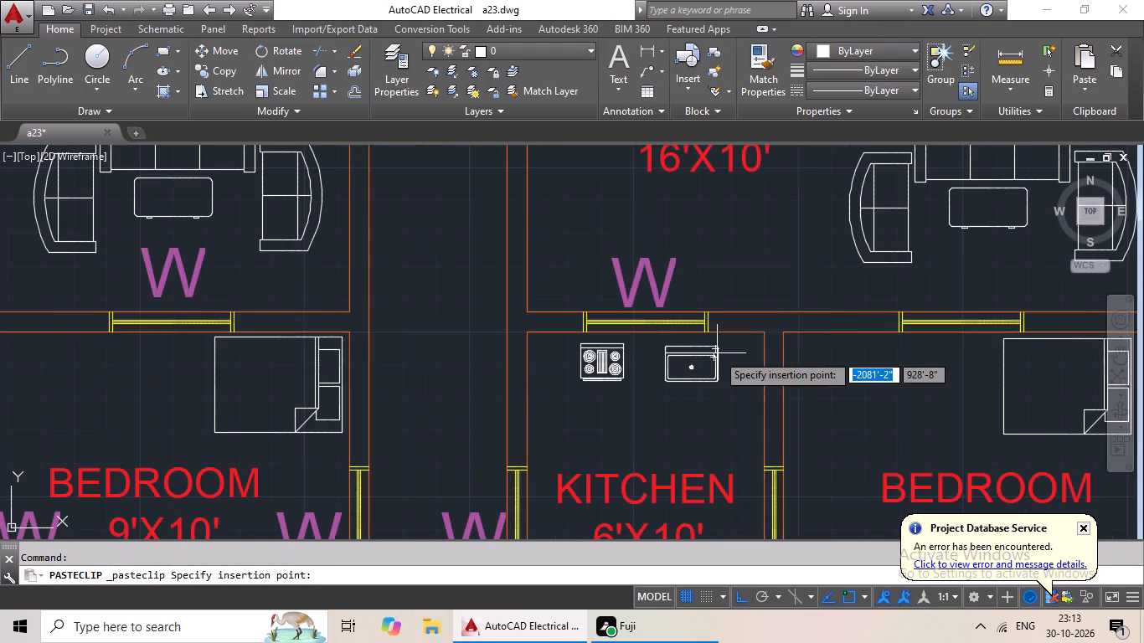
middle_click_drag(800, 359, 570, 407)
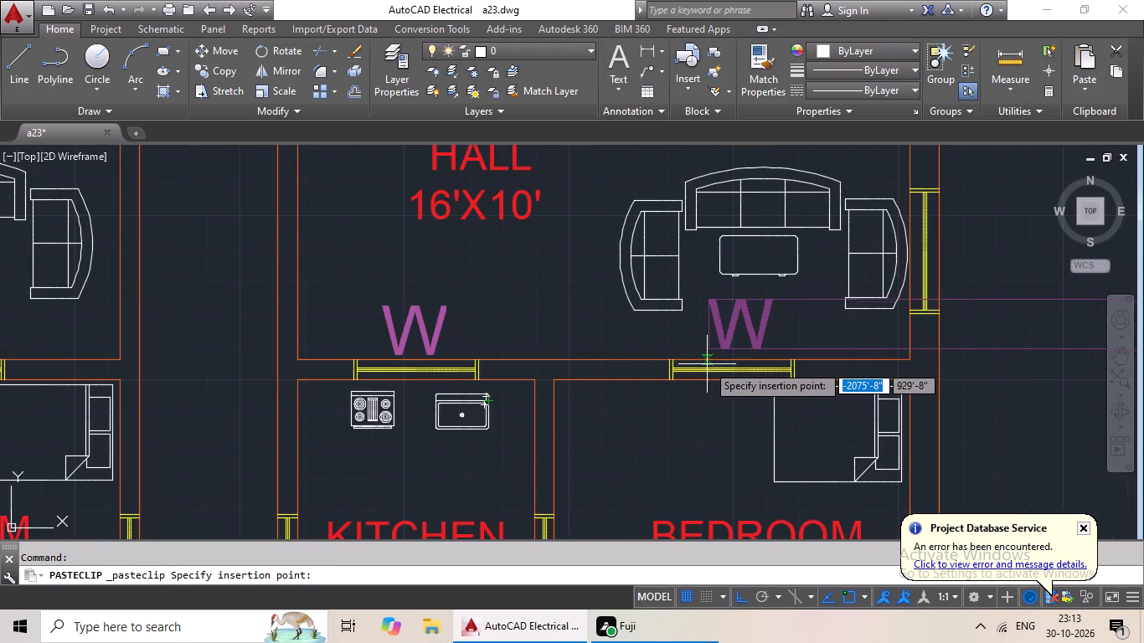
left_click(707, 363)
Paste a W copy outside the outer side window of the right block's third hall from the top.
key("ctrl+v")
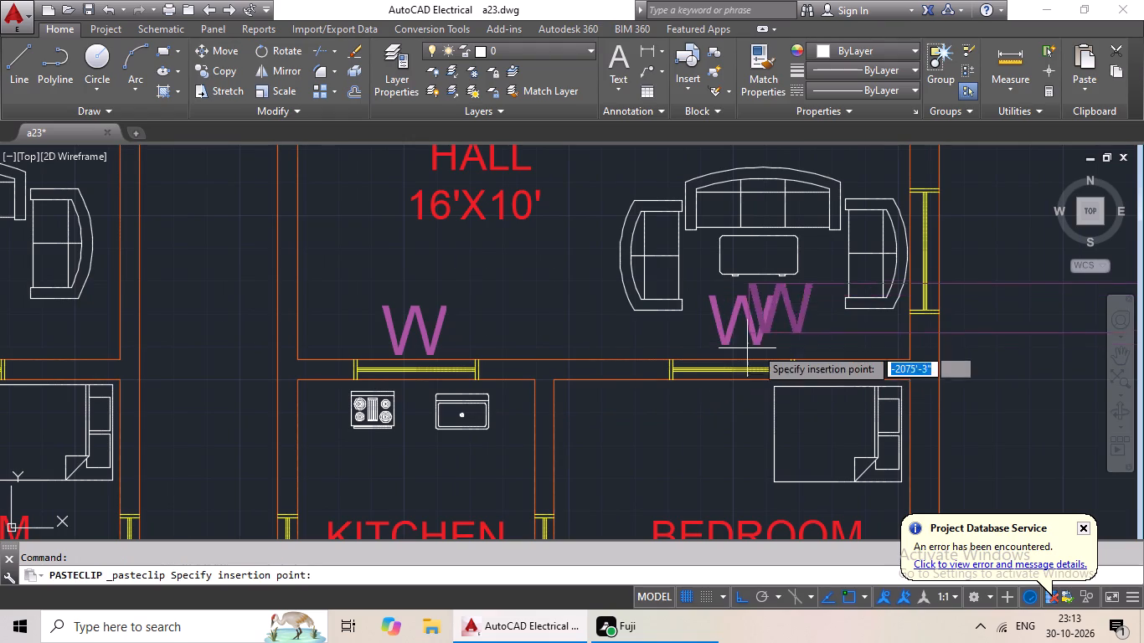
middle_click_drag(807, 345, 616, 386)
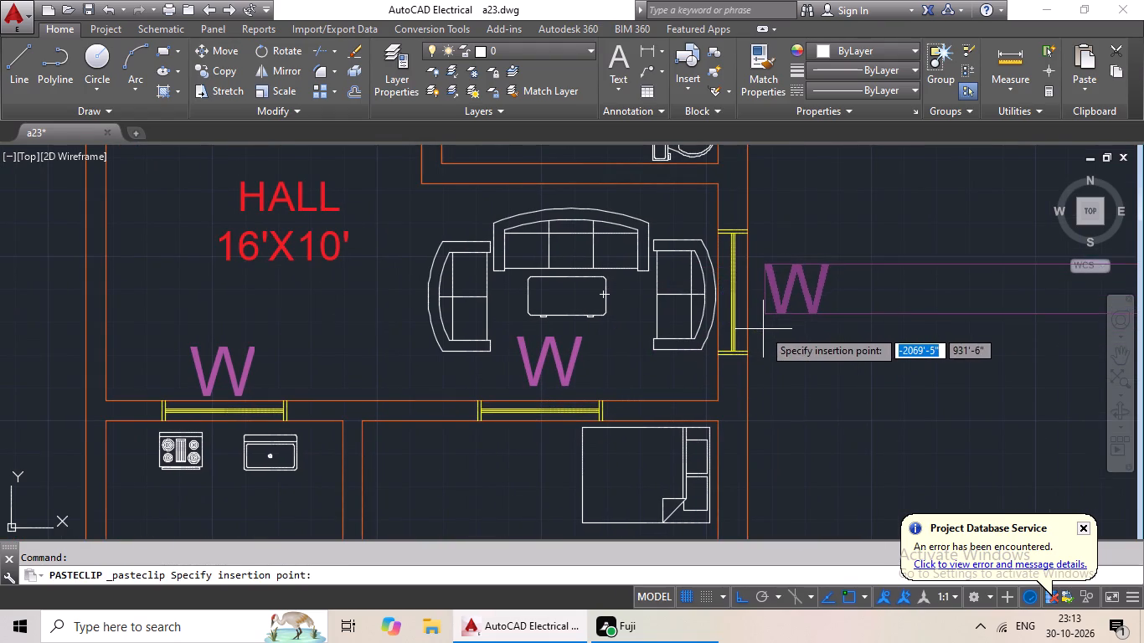
left_click(763, 330)
Paste W copies in the right block's fourth bedroom beside its kitchen window and outside that bedroom's outer side window.
key("ctrl+v")
scroll(768, 327, "down", 3, "ctrl")
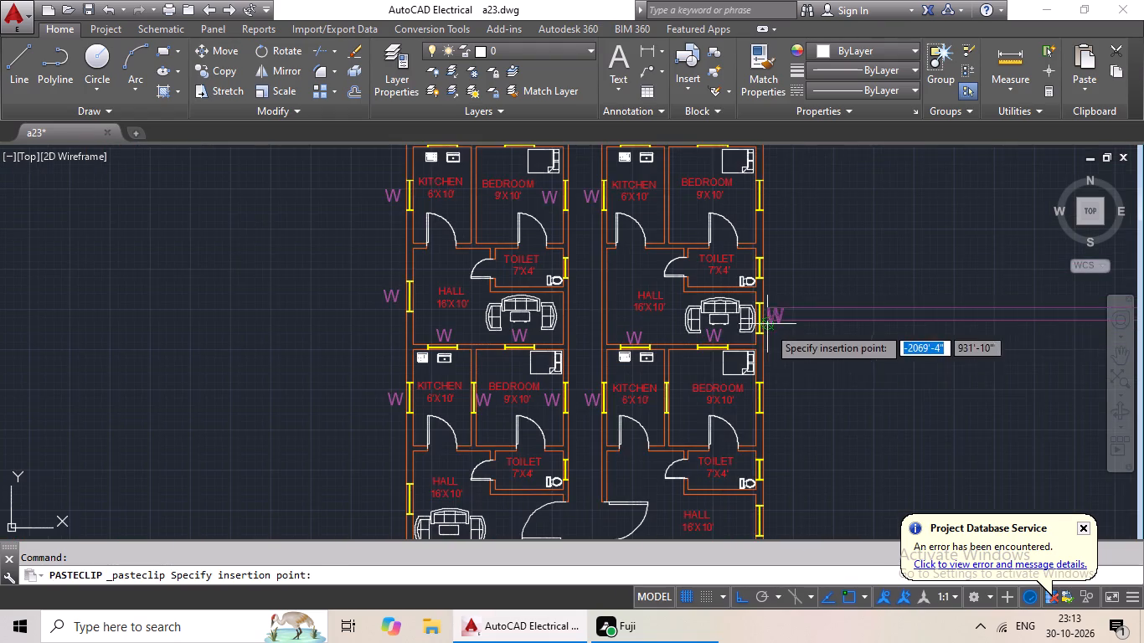
middle_click_drag(772, 356, 766, 278)
scroll(675, 316, "up", 4)
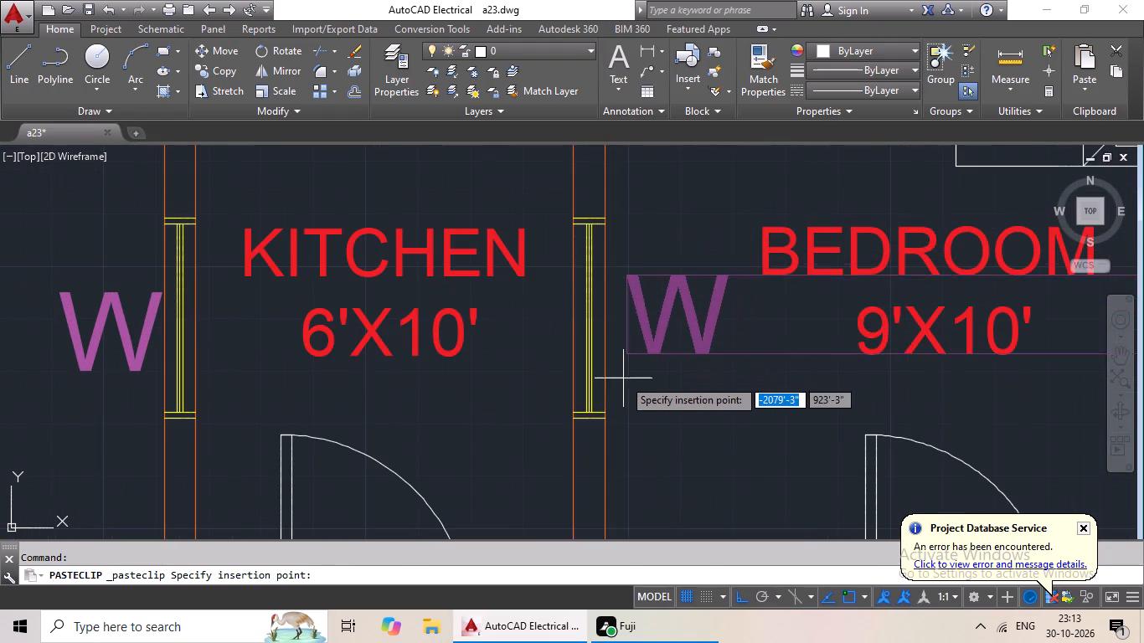
left_click(619, 394)
key("ctrl+v")
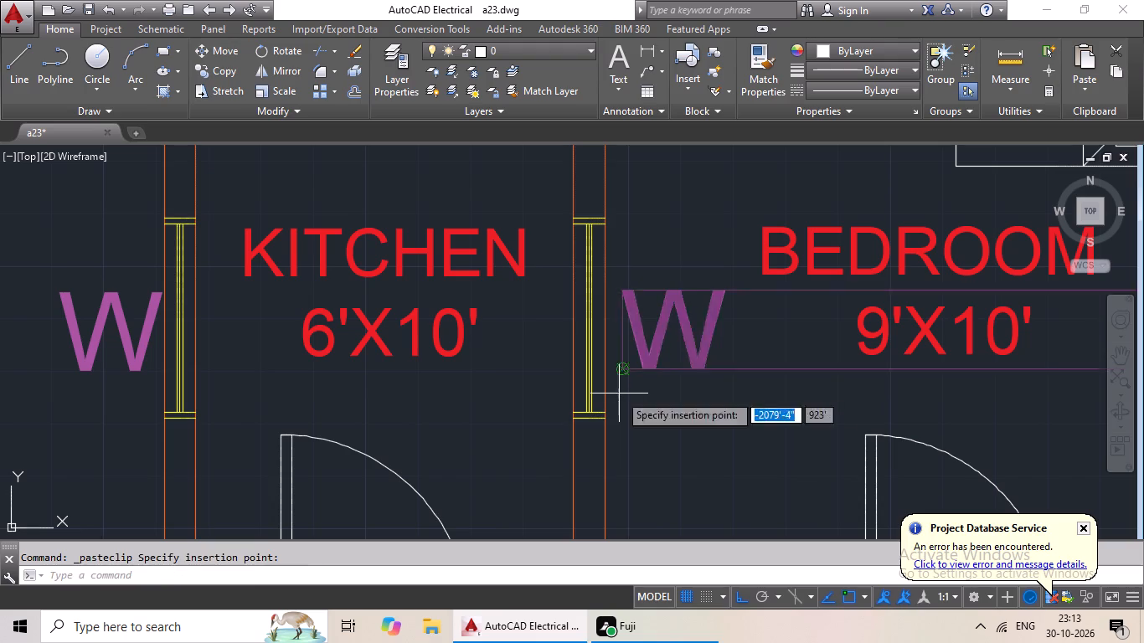
scroll(703, 384, "down", 2)
middle_click_drag(694, 384, 474, 383)
left_click(695, 383)
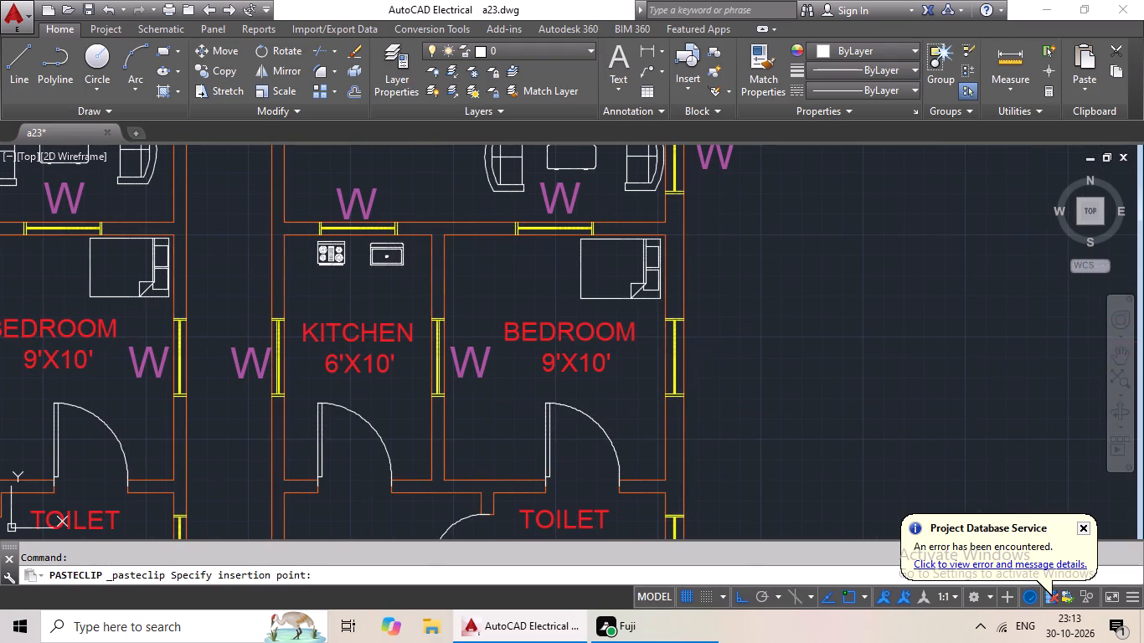
Paste W copies outside the outer side windows of the right block's third bedroom and second hall from the top.
key("ctrl+v")
scroll(734, 286, "down", 1)
middle_click_drag(745, 346, 747, 344)
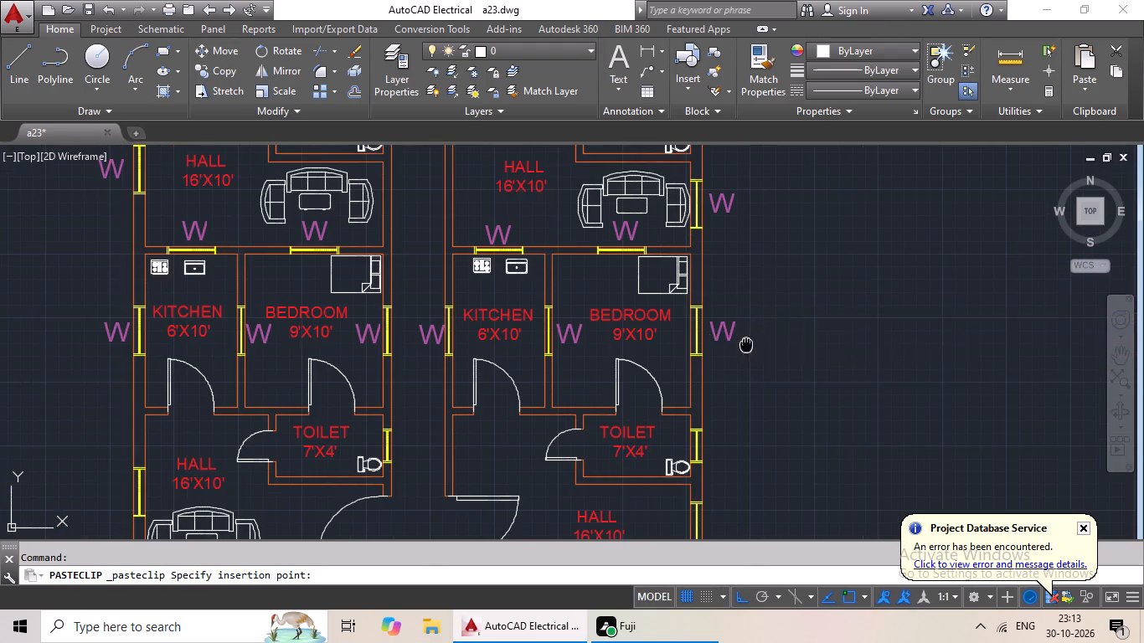
middle_click_drag(747, 344, 763, 275)
middle_click_drag(569, 312, 539, 430)
middle_click_drag(574, 307, 553, 469)
middle_click_drag(542, 340, 542, 402)
middle_click_drag(556, 331, 539, 443)
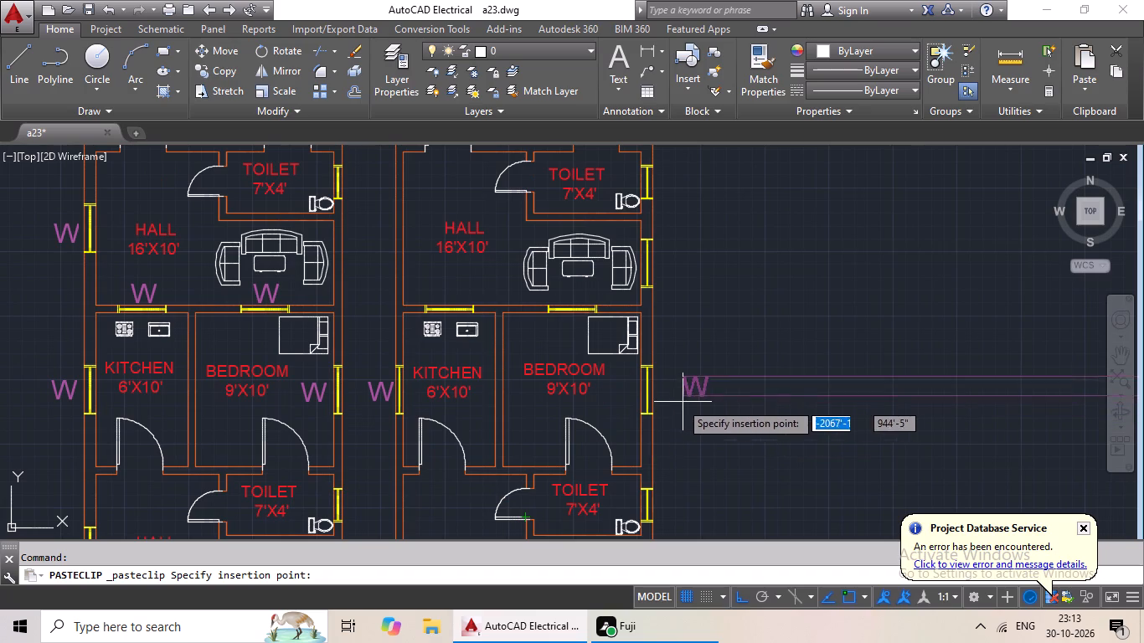
left_click(663, 410)
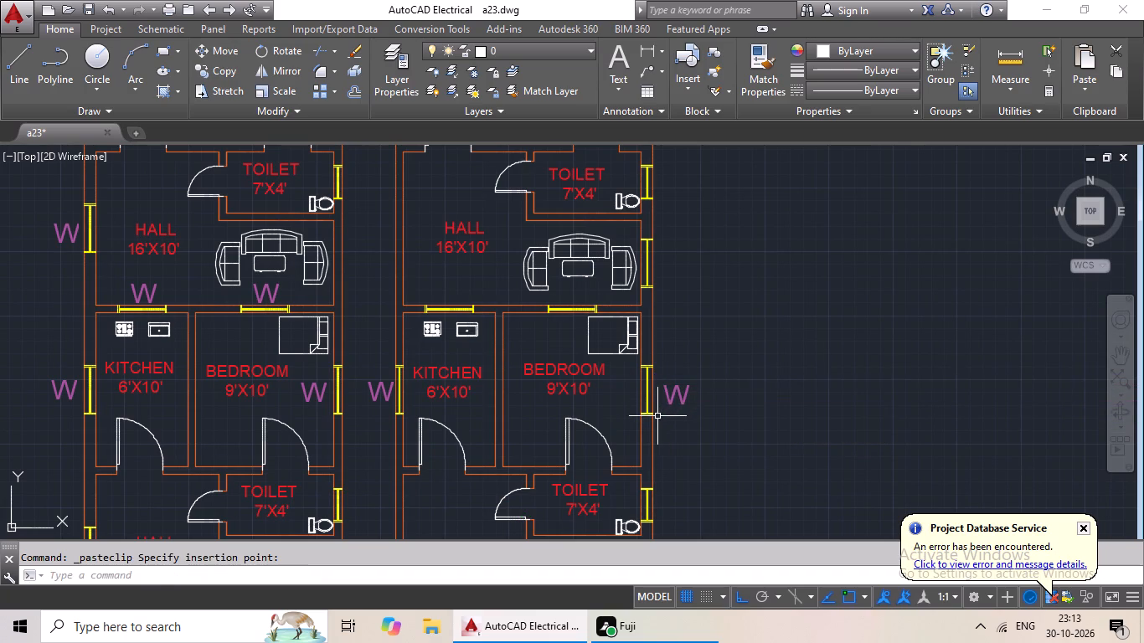
key("ctrl+v")
left_click(666, 274)
Paste W copies above the two windows between the right block's second hall from the top and the kitchen and bedroom below it.
key("ctrl+v")
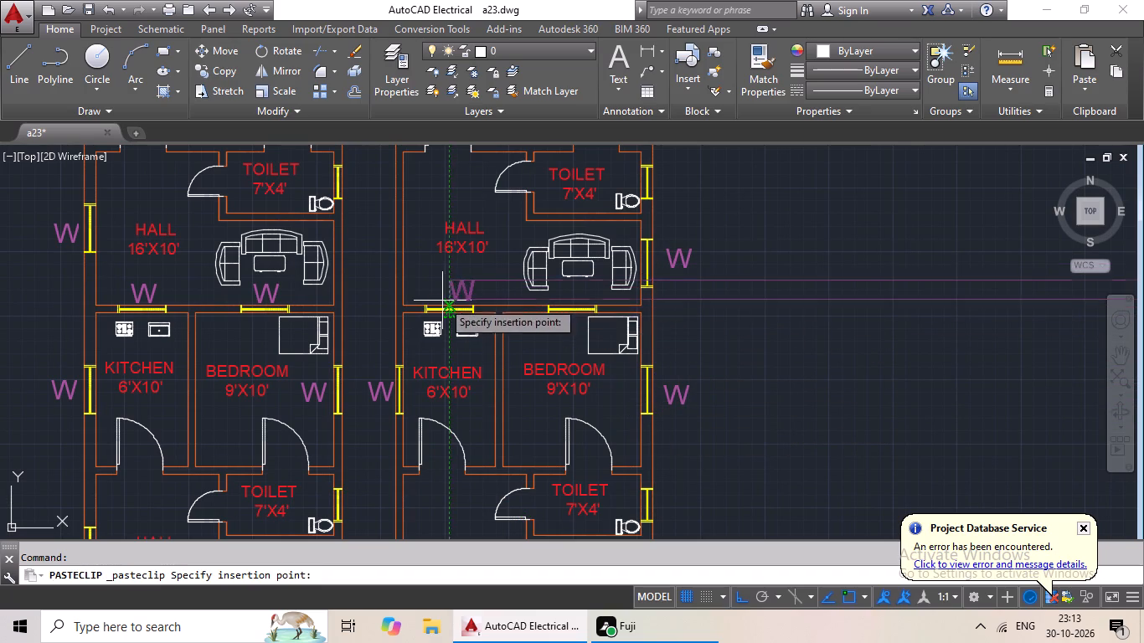
scroll(425, 299, "up", 3)
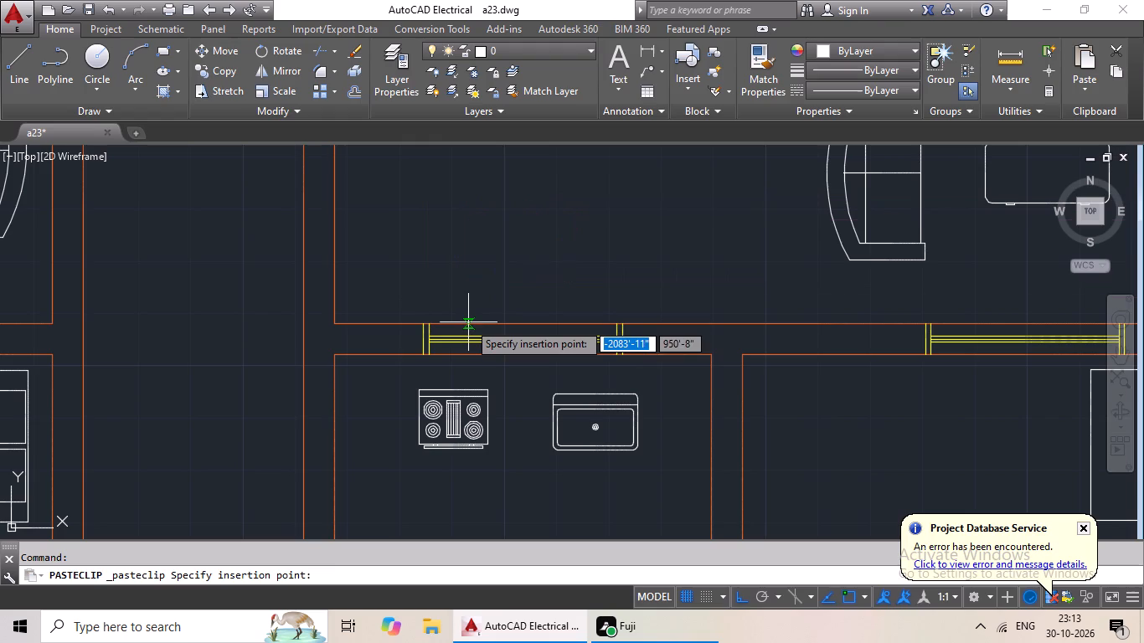
left_click(468, 322)
key("ctrl+v")
scroll(583, 357, "down", 1, "ctrl")
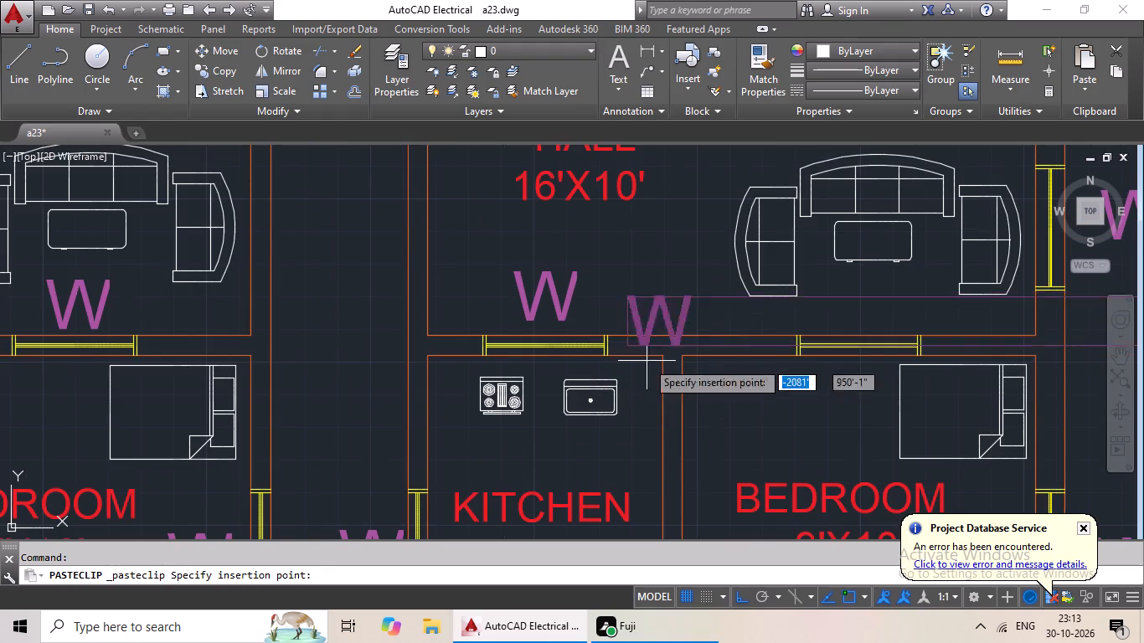
left_click(819, 344)
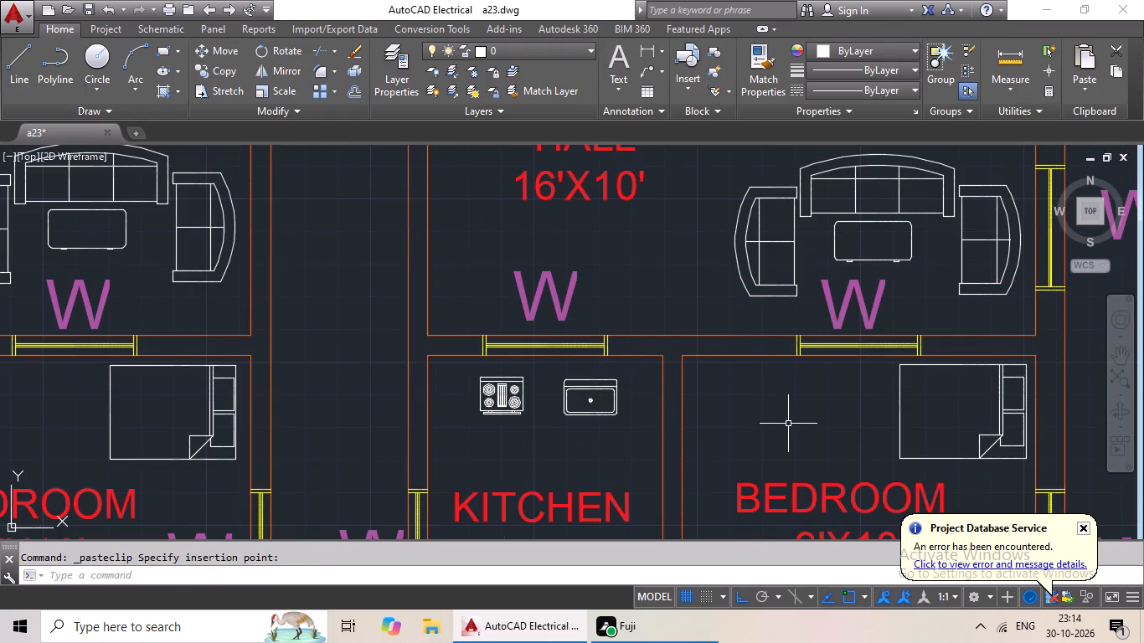
Paste a W copy outside the outer side window of the left block's bottom hall.
key("ctrl+v")
scroll(793, 435, "down", 2)
middle_click_drag(791, 433, 626, 512)
middle_click_drag(653, 409, 632, 485)
scroll(650, 328, "down", 1)
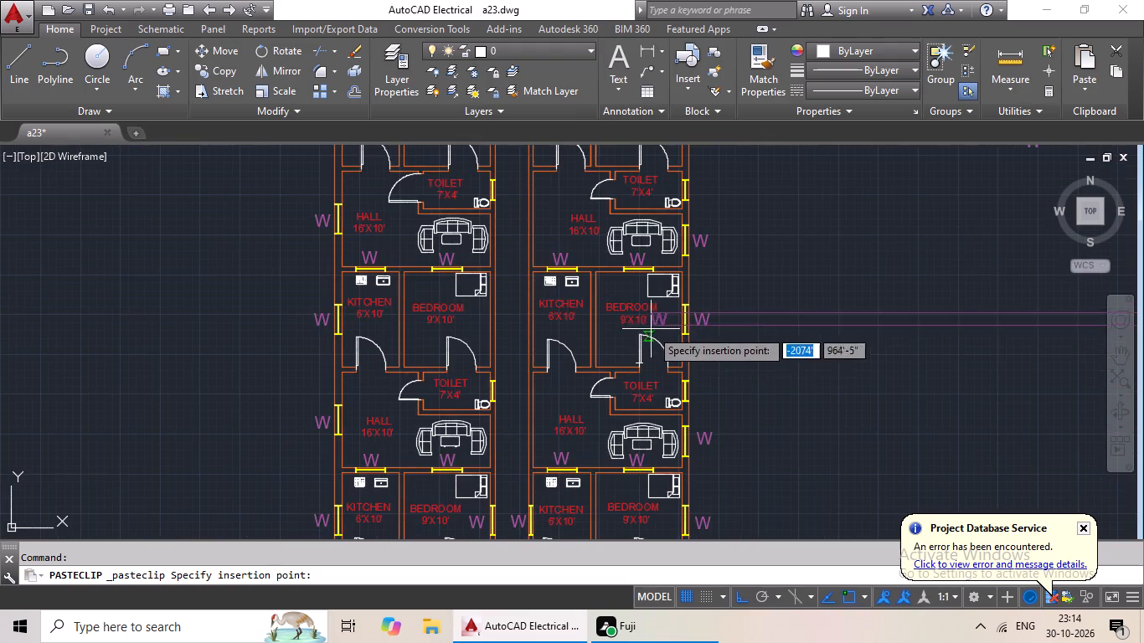
scroll(629, 355, "down", 1)
middle_click_drag(636, 359, 634, 243)
middle_click_drag(638, 364, 638, 363)
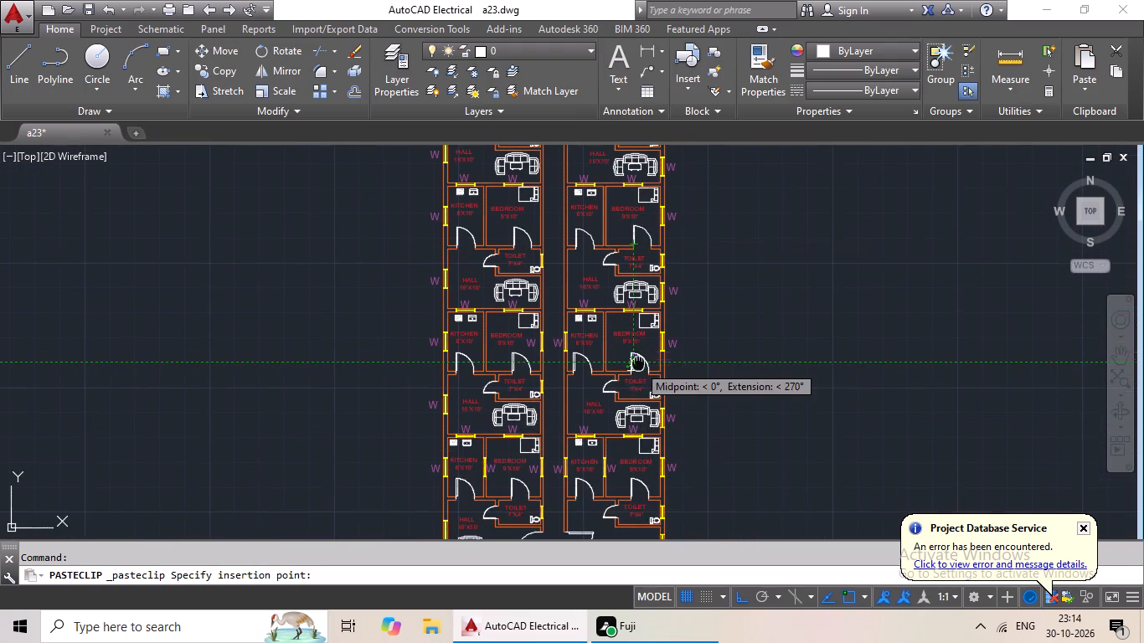
middle_click_drag(638, 363, 636, 253)
scroll(686, 450, "up", 3)
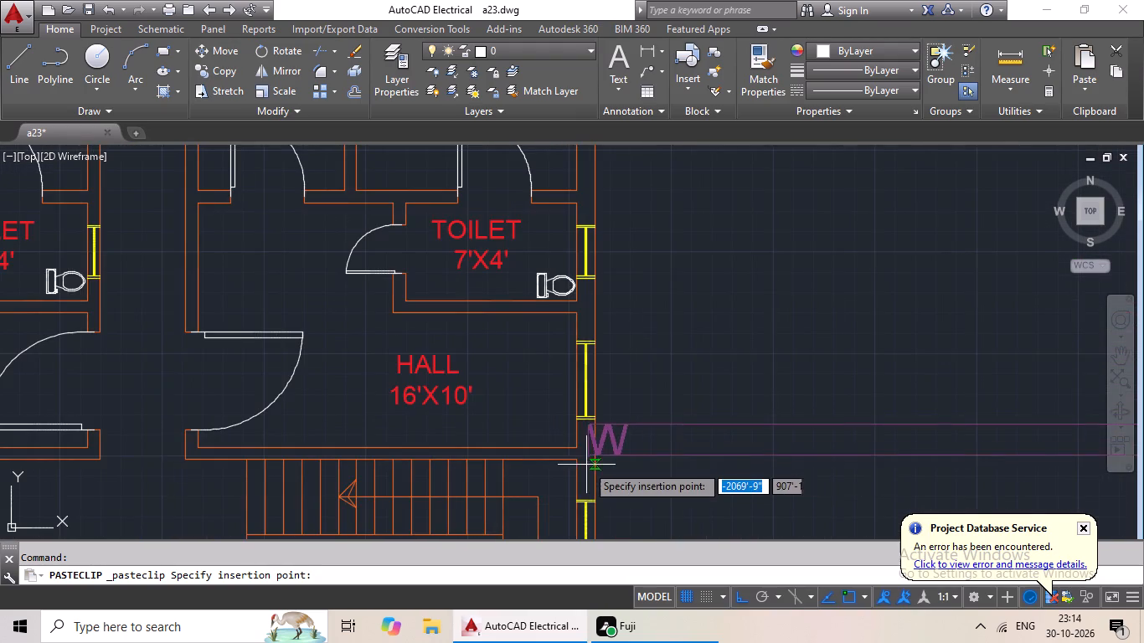
scroll(586, 465, "down", 2)
scroll(236, 430, "up", 1)
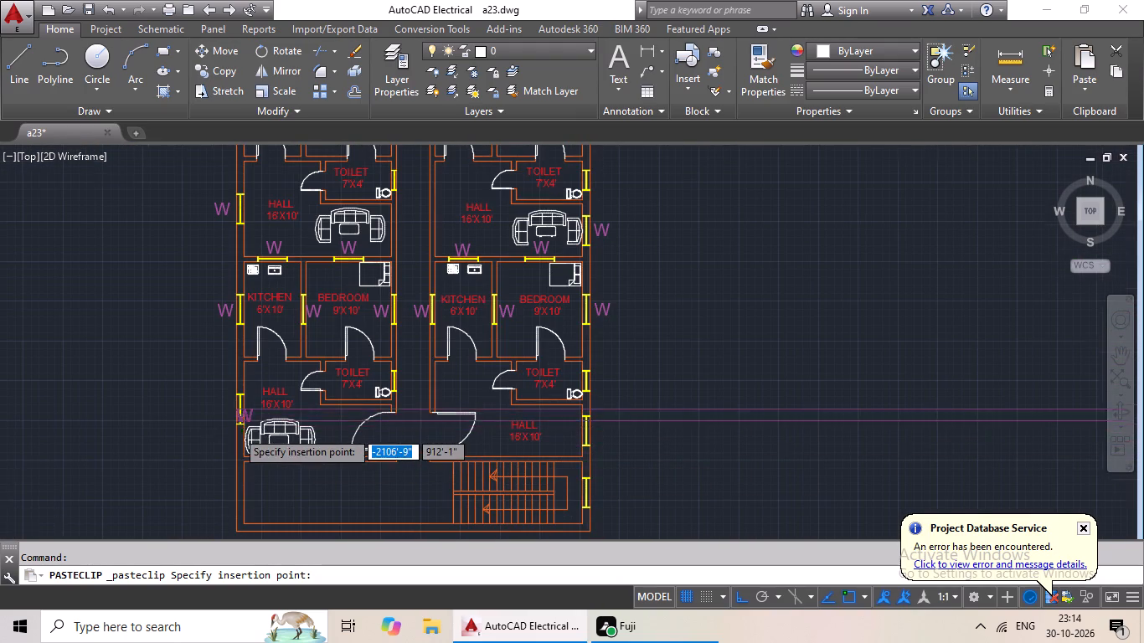
scroll(236, 430, "up", 1)
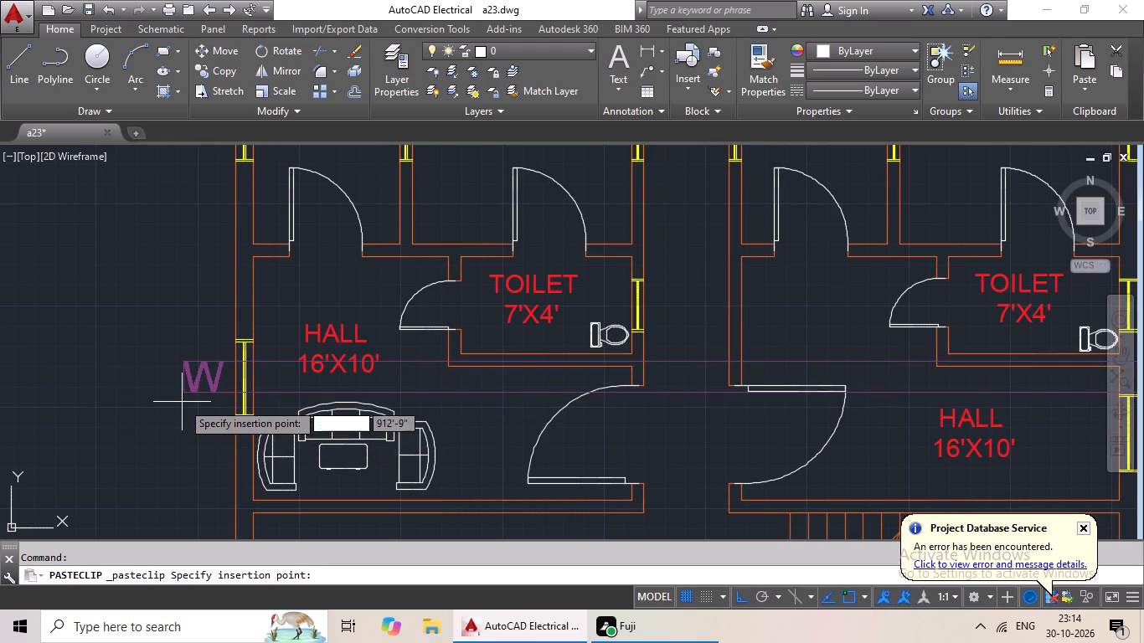
left_click(184, 405)
Paste W copies outside the outer side windows of the right block's bottom hall and the staircase below it.
key("ctrl+v")
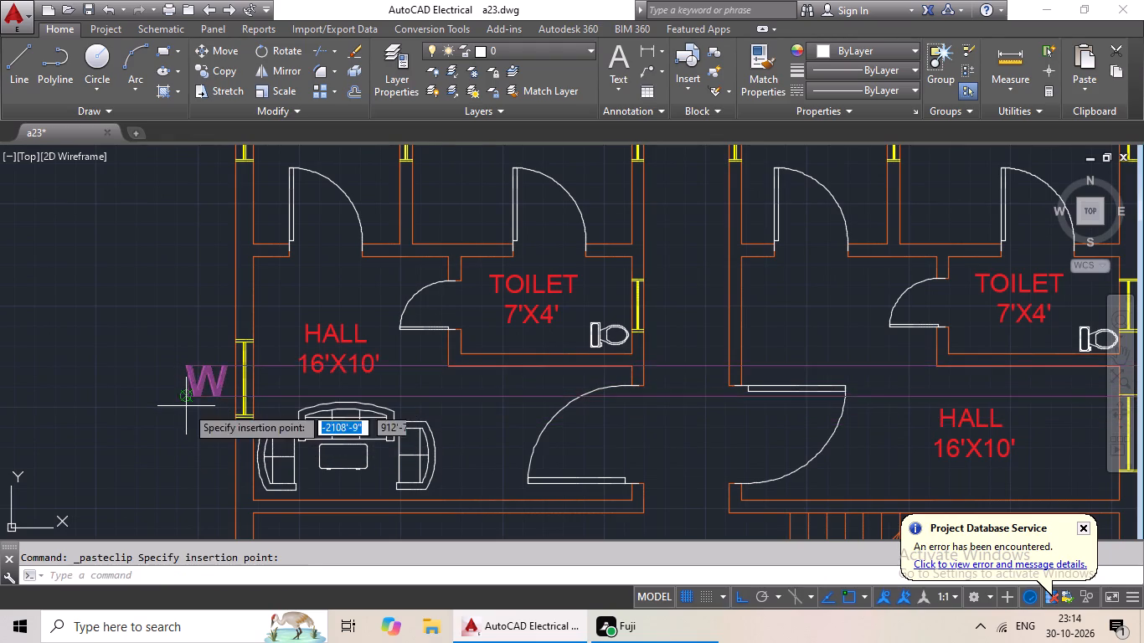
scroll(435, 366, "down", 2, "ctrl")
scroll(786, 399, "up", 2)
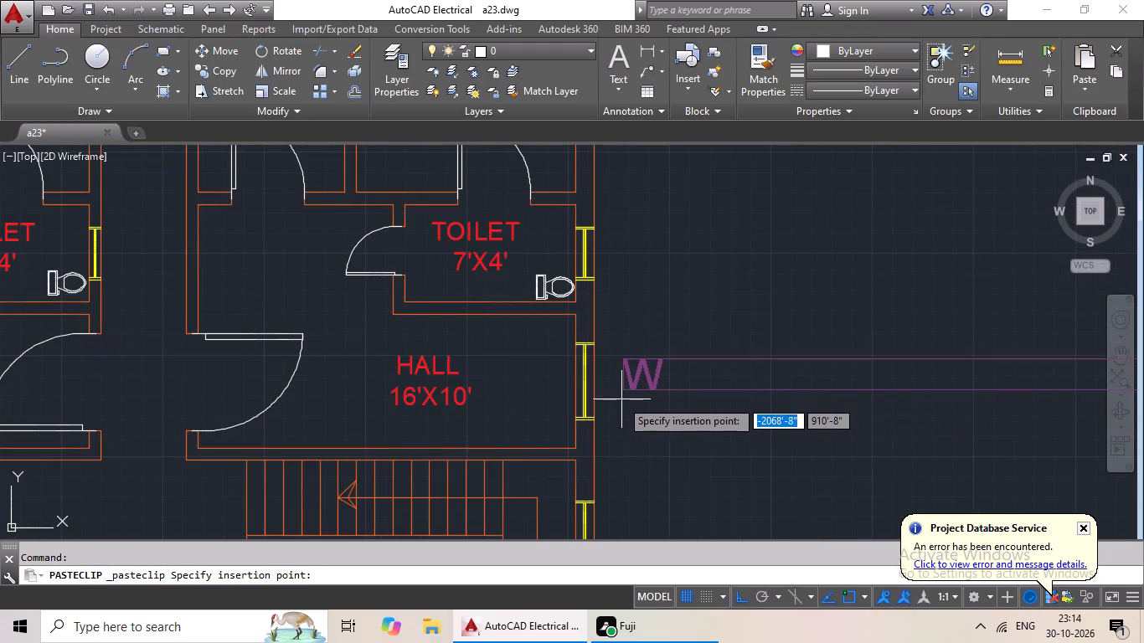
left_click(607, 407)
key("ctrl+v")
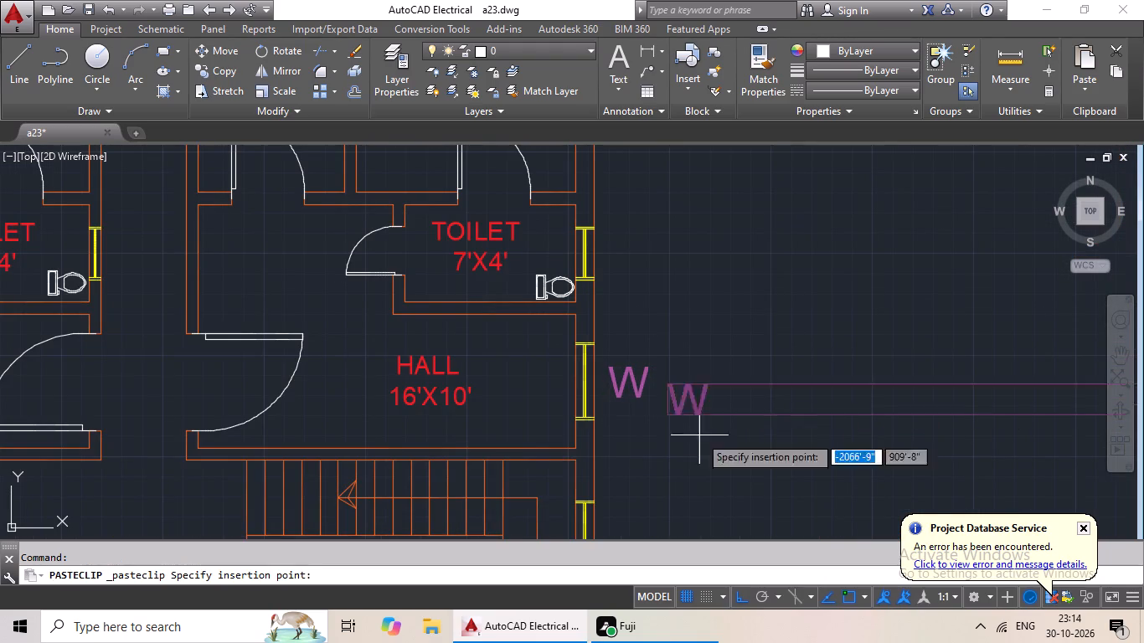
scroll(706, 460, "down", 1, "ctrl")
middle_click_drag(709, 459, 698, 346)
left_click(634, 410)
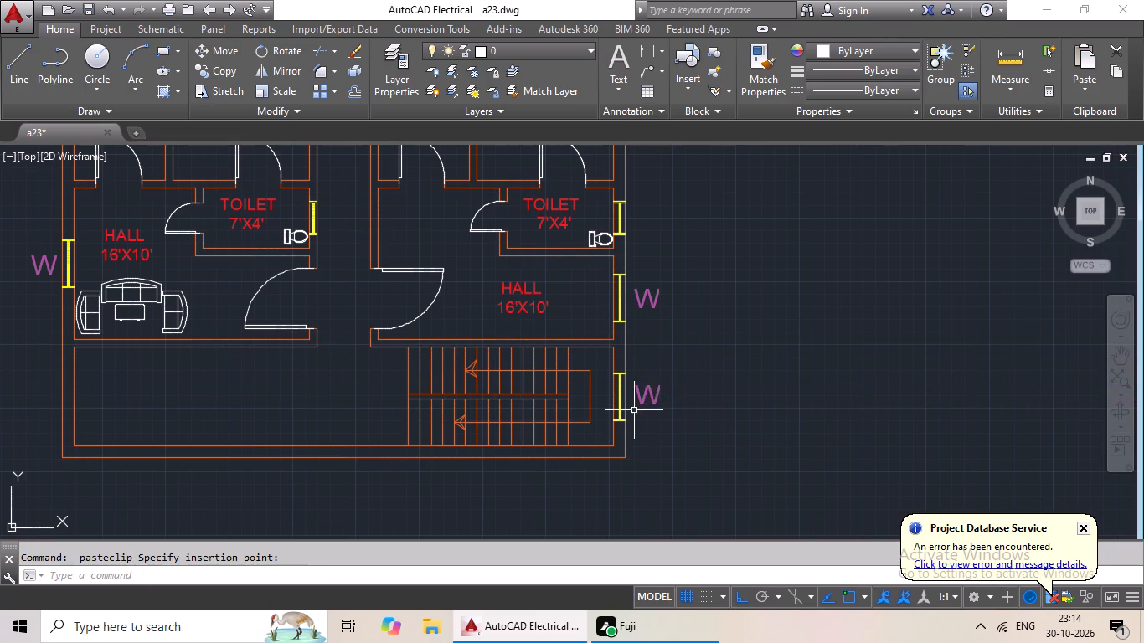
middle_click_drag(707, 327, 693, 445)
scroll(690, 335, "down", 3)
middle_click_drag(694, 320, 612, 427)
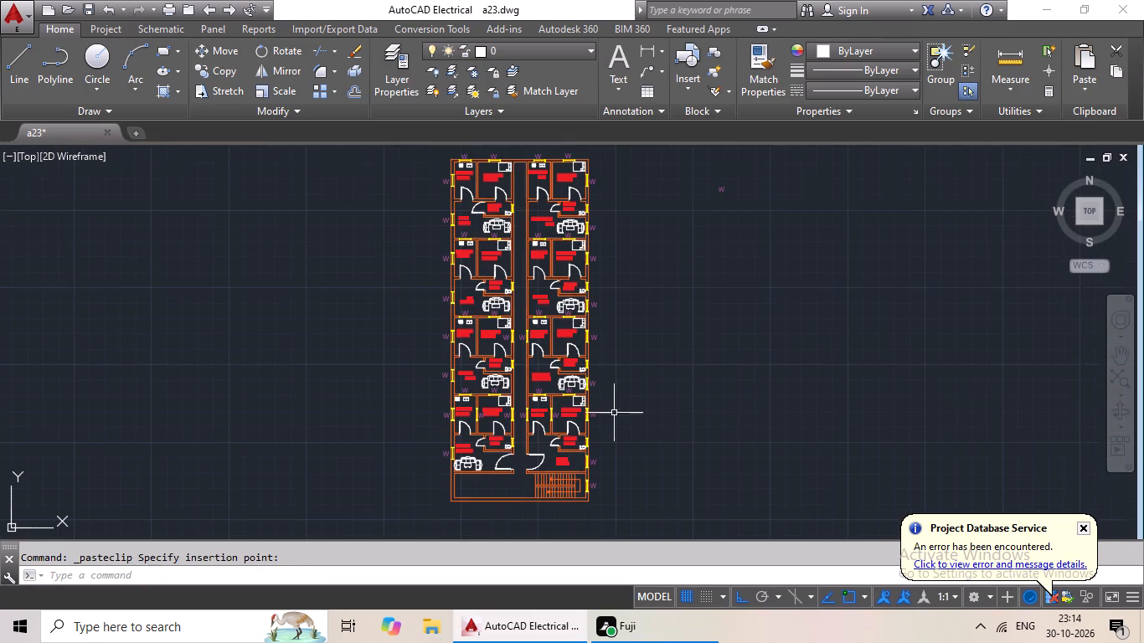
Change the spare purple W text beside the floor plan to V.
middle_click_drag(652, 308, 587, 421)
middle_click_drag(631, 351, 590, 409)
scroll(620, 348, "up", 4)
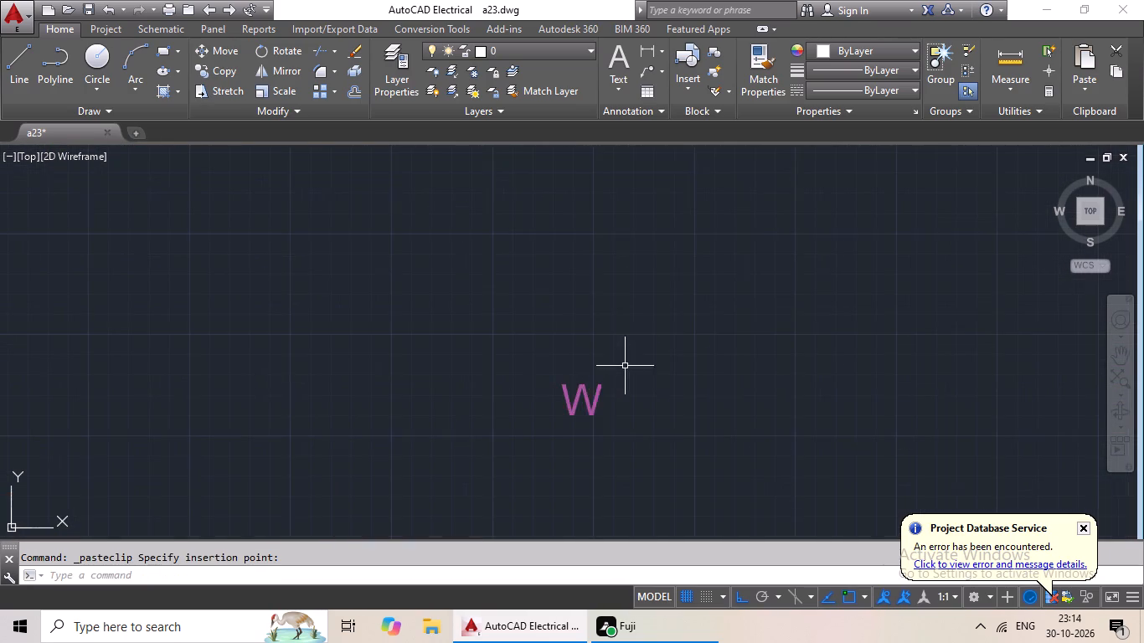
double_click(589, 406)
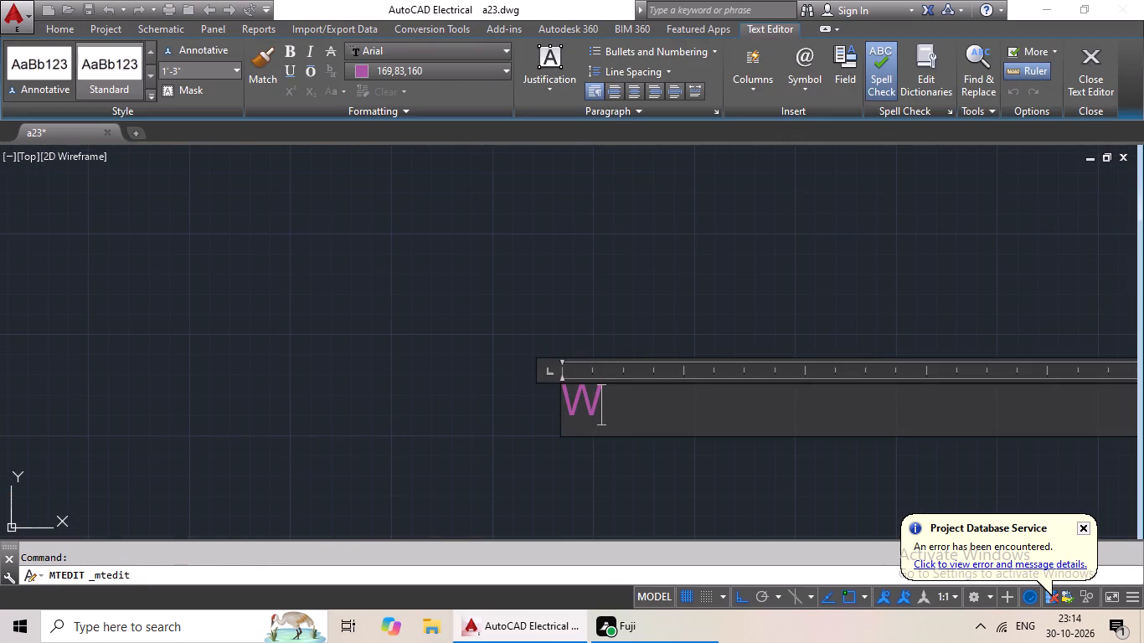
key("BackSpace")
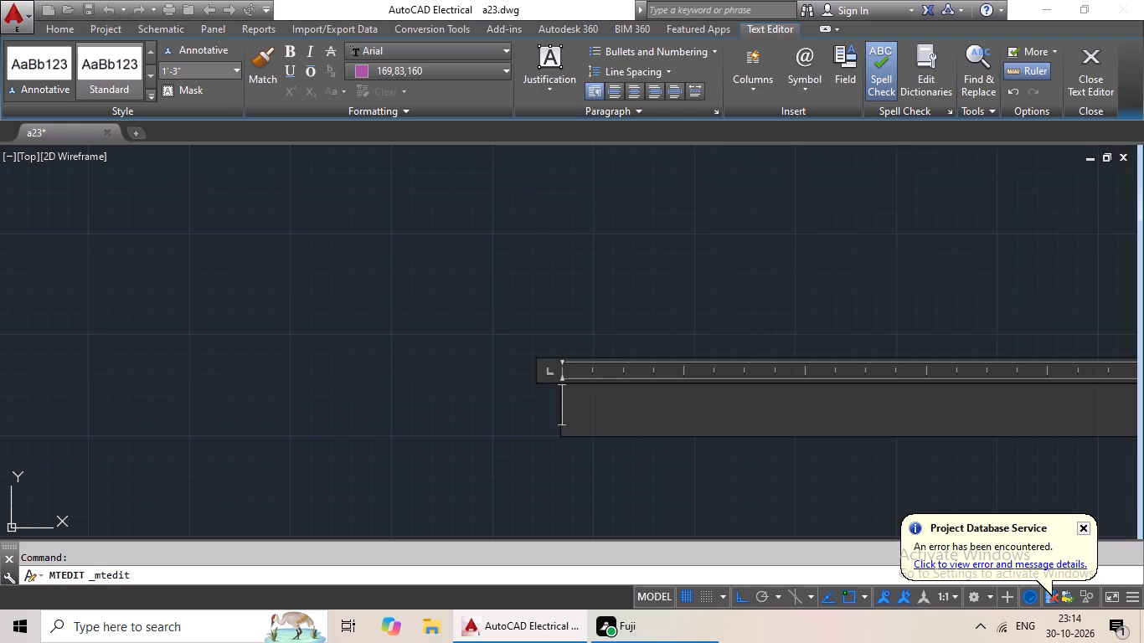
key("shift+v")
left_click(618, 325)
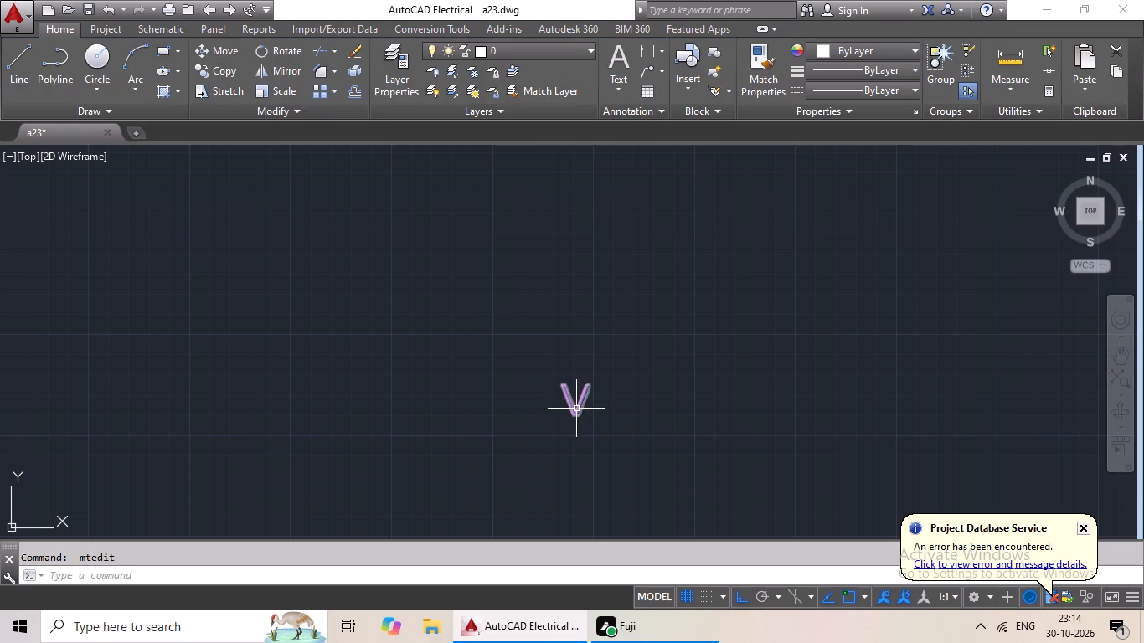
Copy the spare V text and paste it outside the side windows of the right and left blocks' top toilets.
left_click(570, 414)
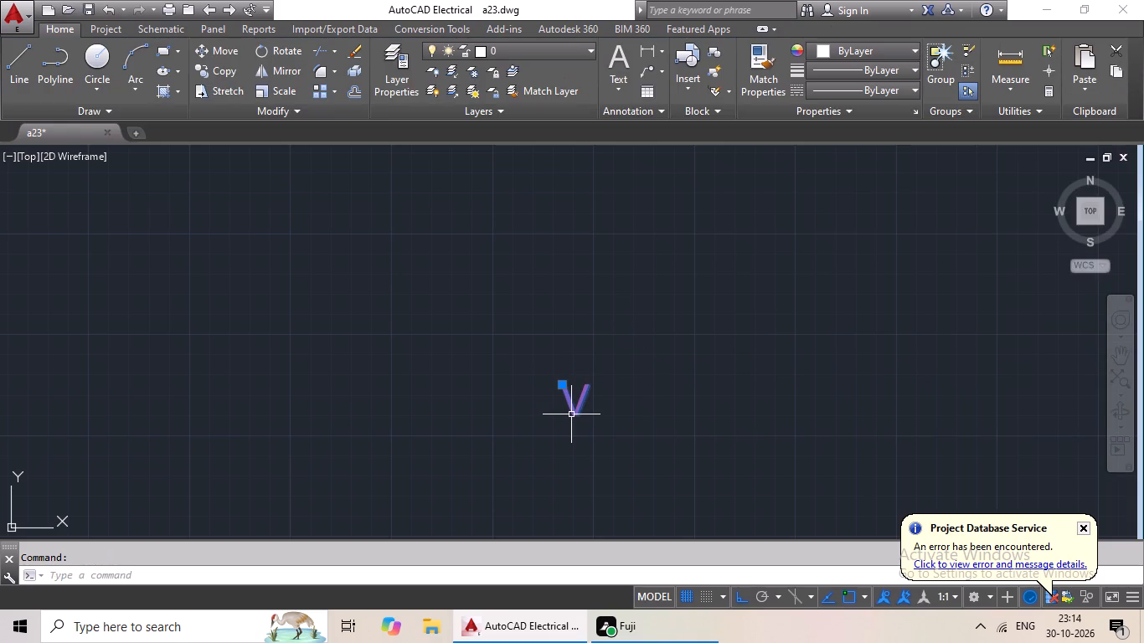
key("ctrl+c")
key("ctrl+v")
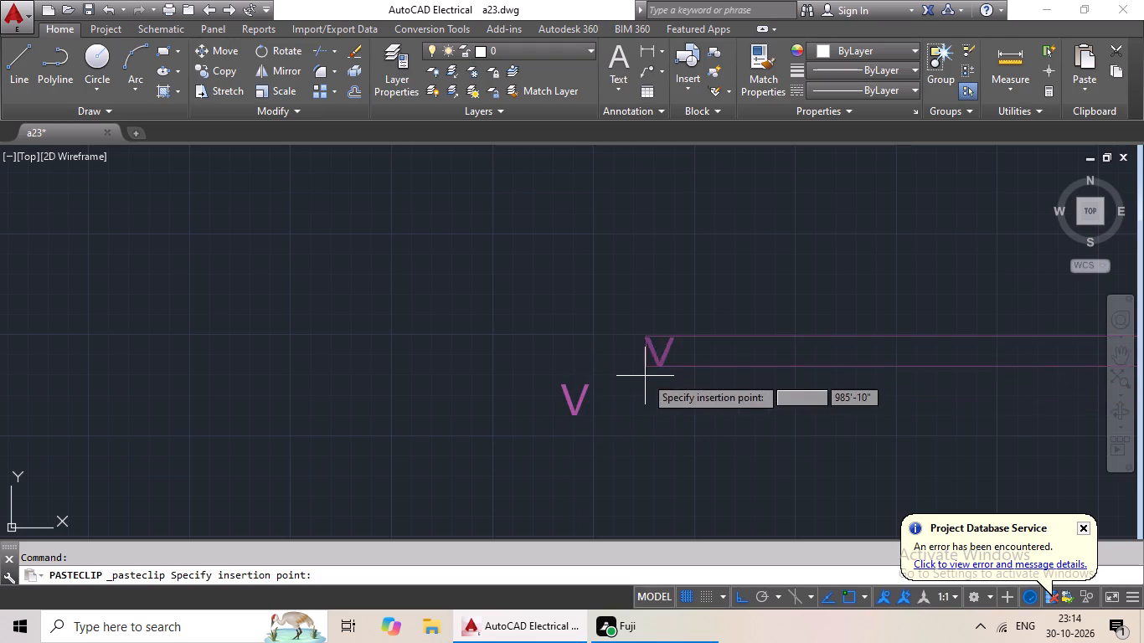
scroll(574, 361, "down", 2)
middle_click_drag(227, 337, 430, 242)
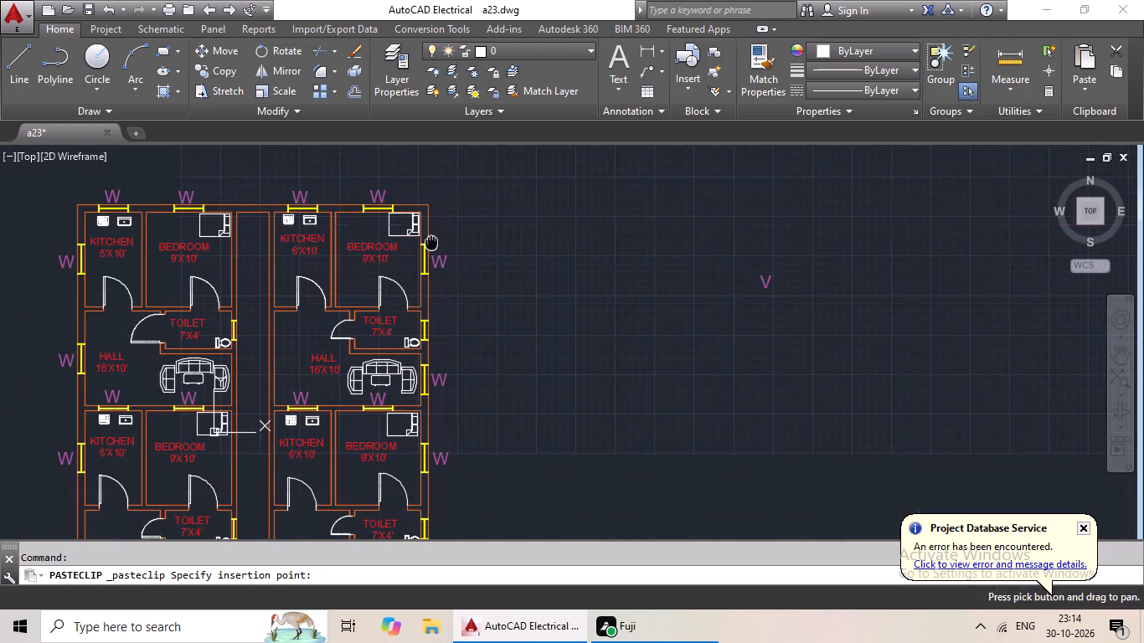
middle_click_drag(241, 252, 291, 206)
scroll(508, 298, "up", 3)
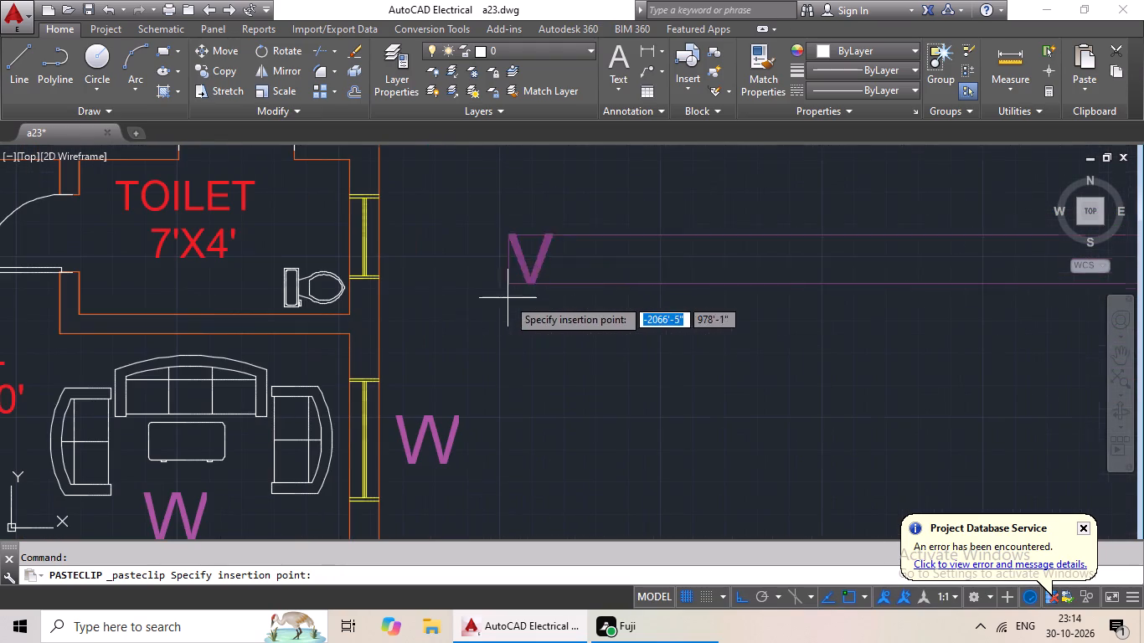
left_click(397, 280)
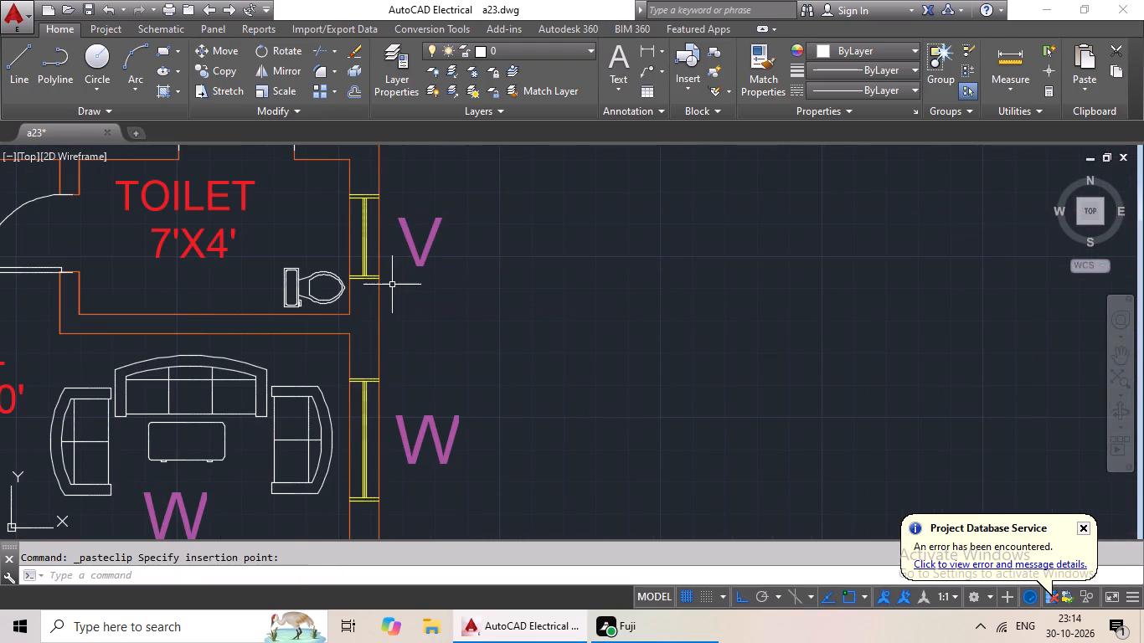
key("ctrl+v")
scroll(384, 292, "down", 1)
middle_click_drag(401, 306, 518, 239)
scroll(317, 326, "down", 1)
middle_click_drag(309, 335, 555, 301)
scroll(380, 213, "up", 1)
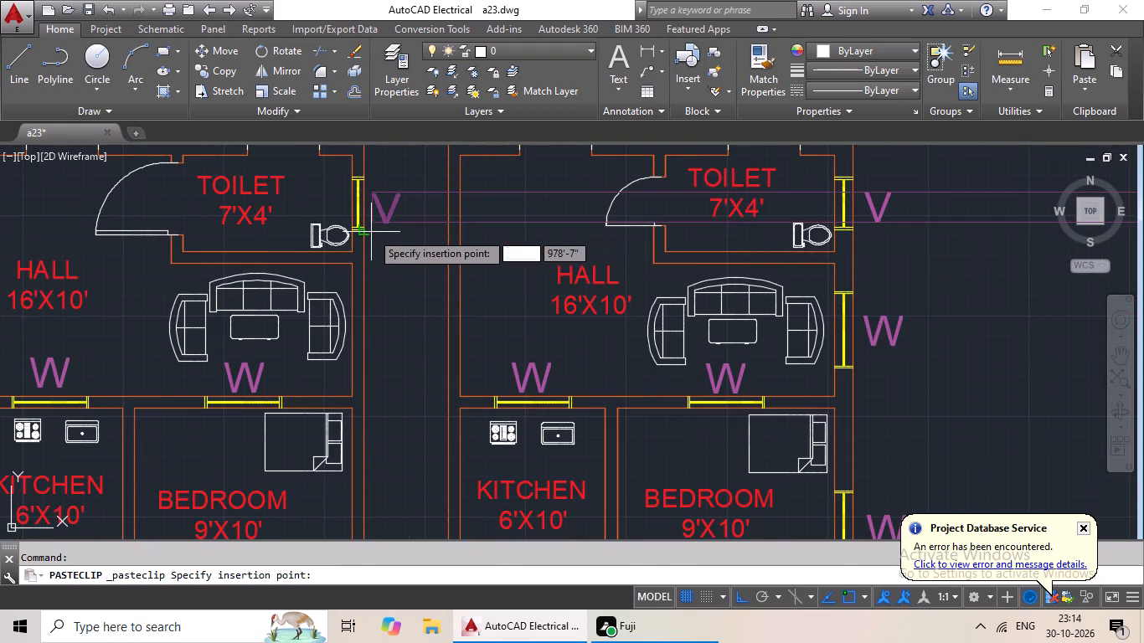
left_click(371, 232)
Paste V copies outside the side windows of the left and right blocks' second toilets from the top.
key("ctrl+v")
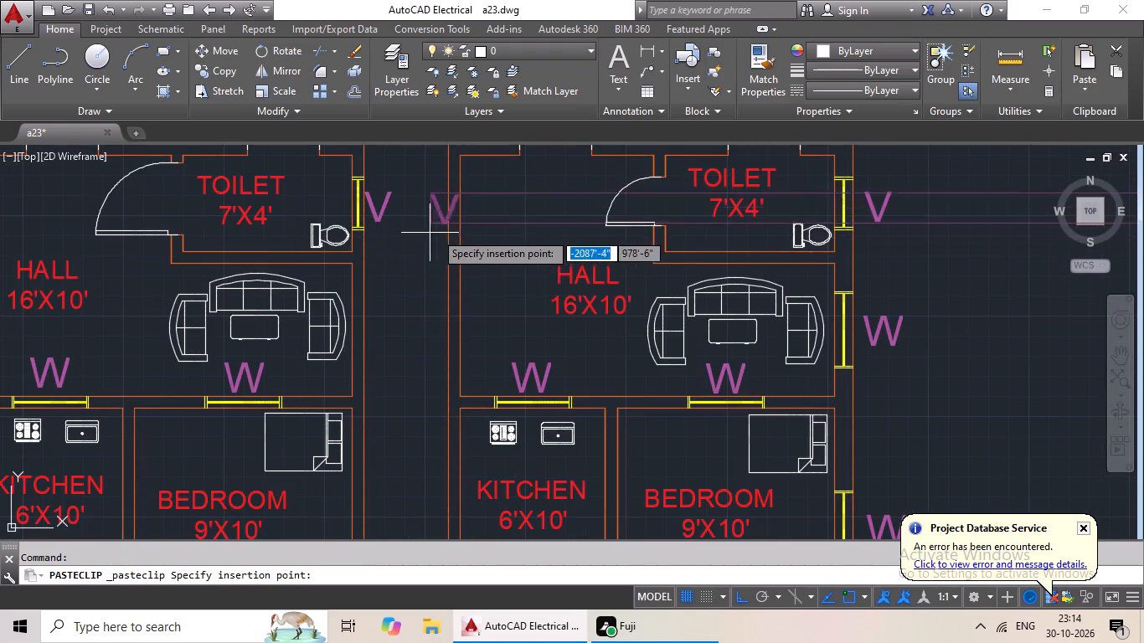
scroll(438, 231, "down", 1, "ctrl")
middle_click_drag(447, 234, 488, 136)
middle_click_drag(468, 339, 508, 268)
middle_click_drag(484, 303, 486, 291)
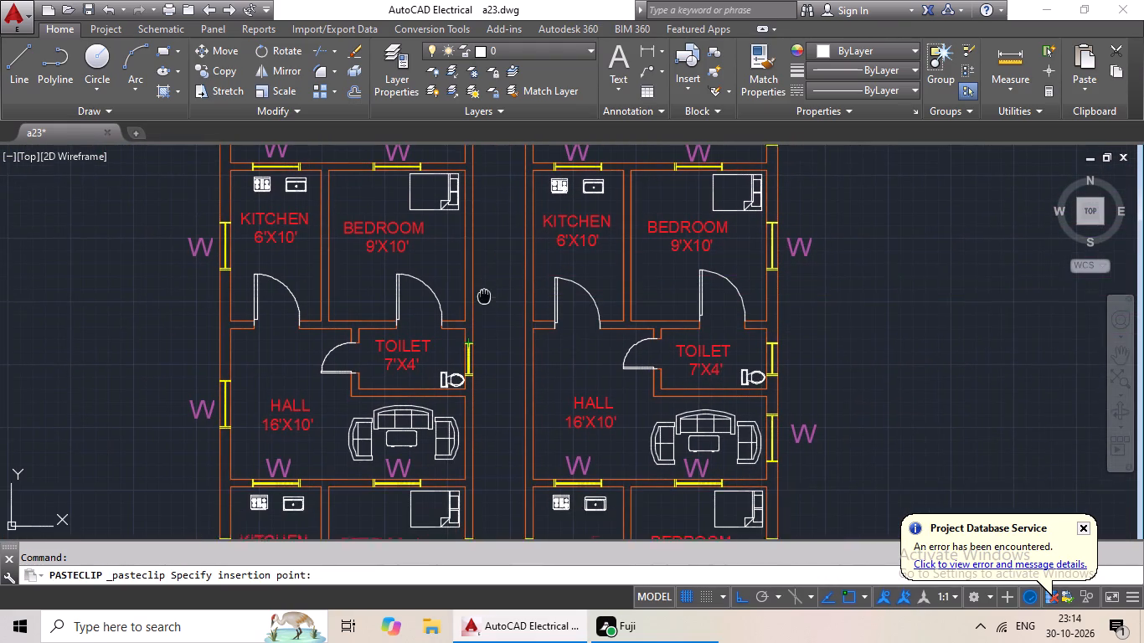
middle_click_drag(486, 291, 495, 246)
scroll(490, 339, "up", 2)
left_click(479, 292)
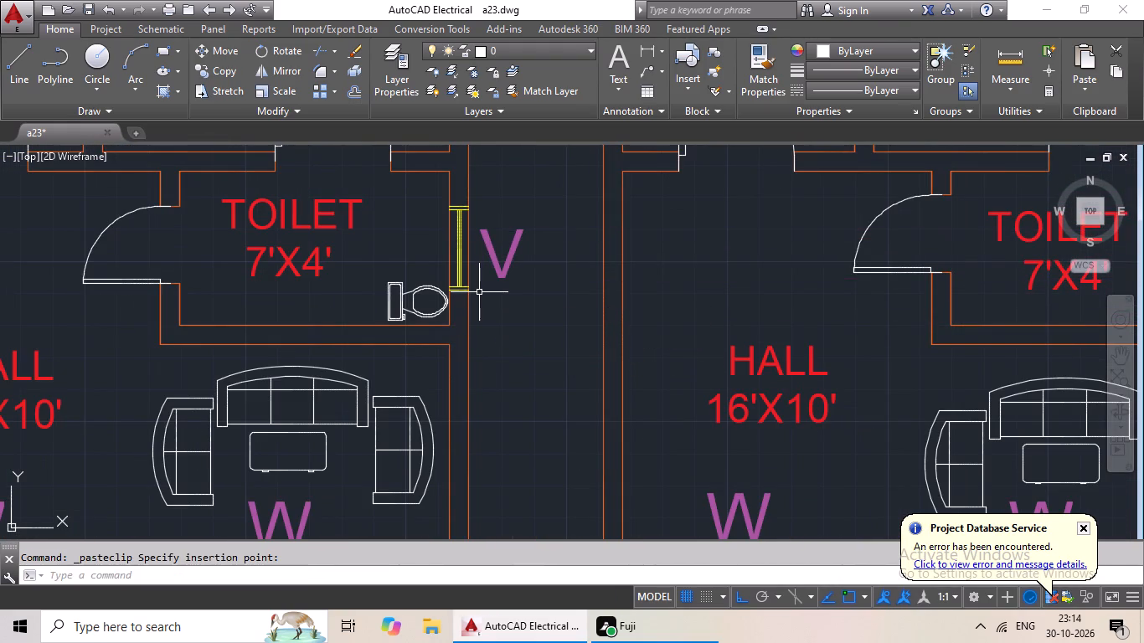
key("ctrl+c")
key("ctrl+v")
scroll(491, 296, "down", 2, "ctrl")
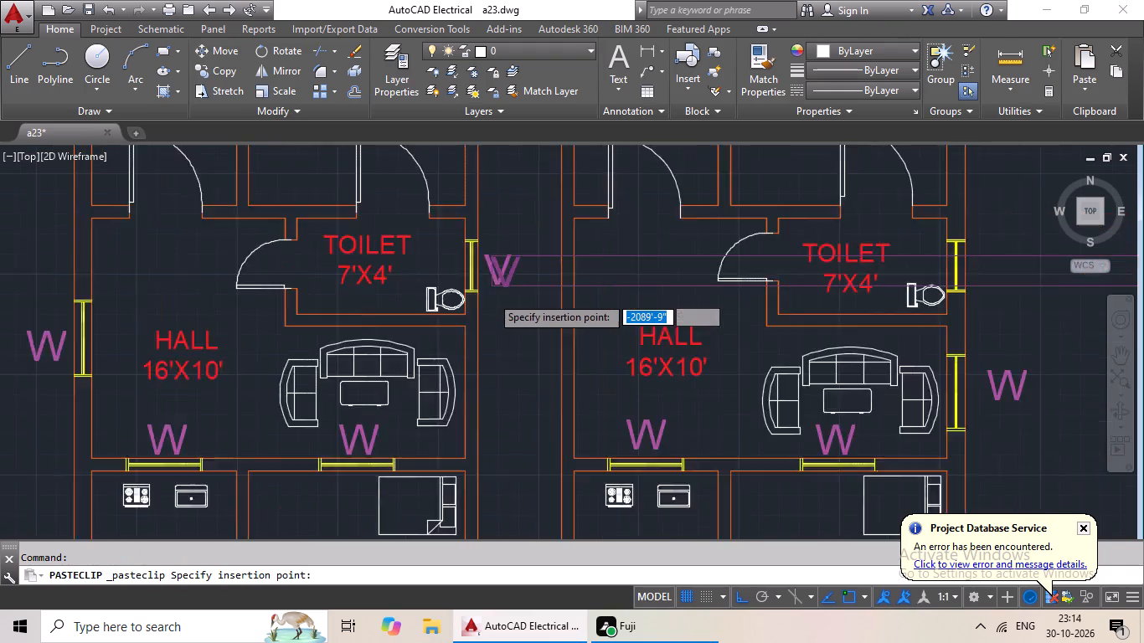
middle_click_drag(573, 304, 447, 309)
left_click(674, 303)
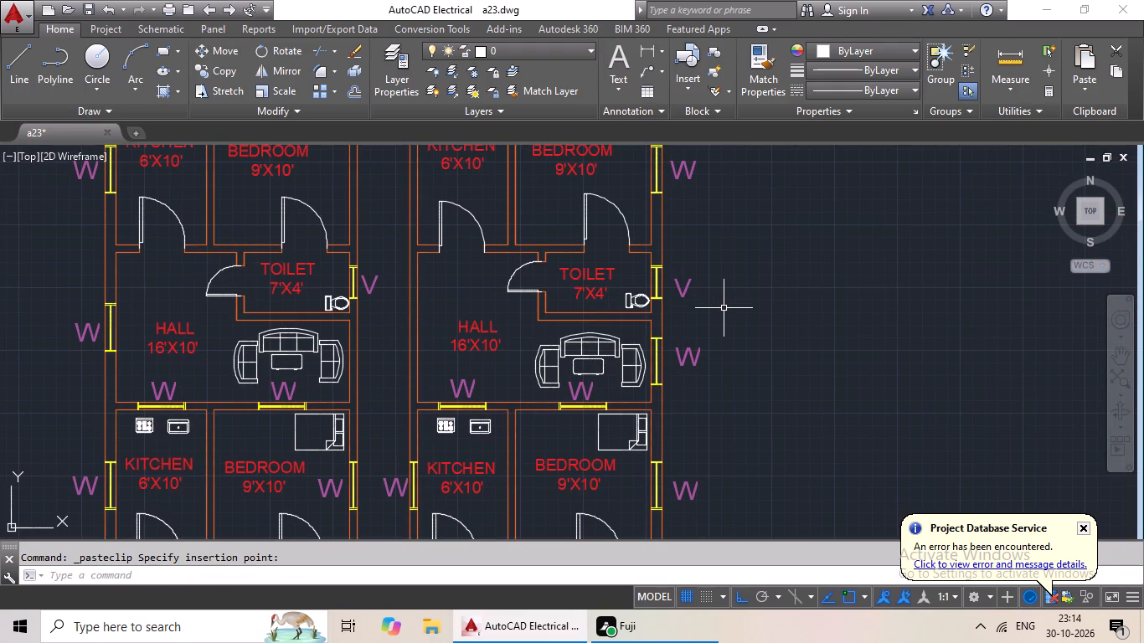
Paste V copies outside the side windows of the left and right blocks' third toilets from the top.
key("ctrl+v")
middle_click_drag(712, 347, 713, 346)
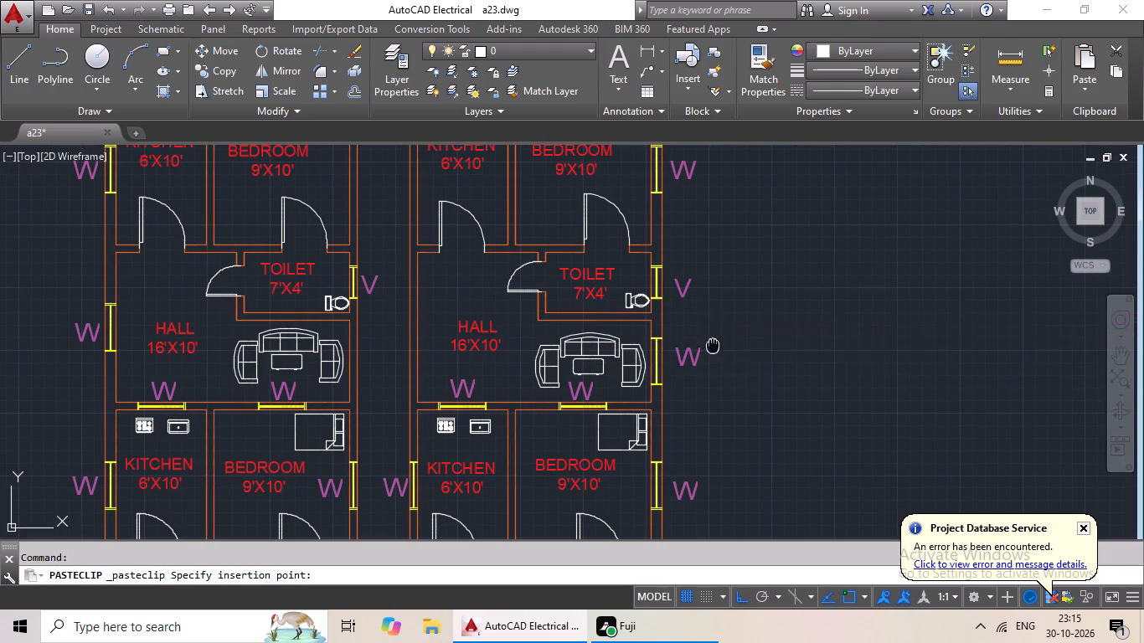
middle_click_drag(713, 346, 740, 215)
middle_click_drag(426, 357, 438, 310)
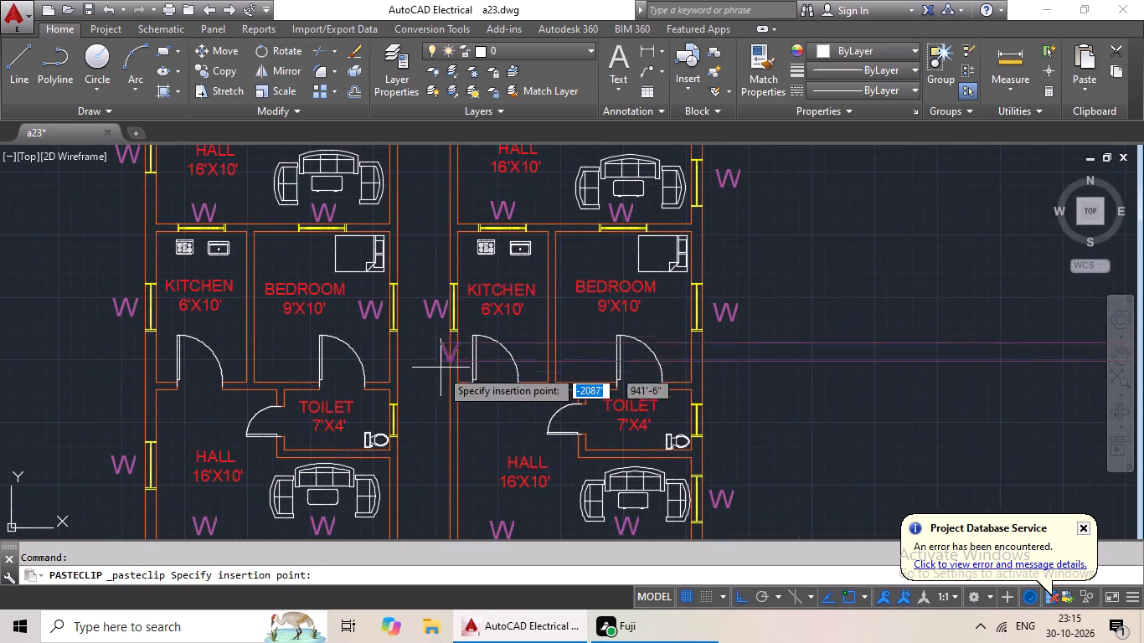
scroll(425, 435, "up", 2)
left_click(366, 442)
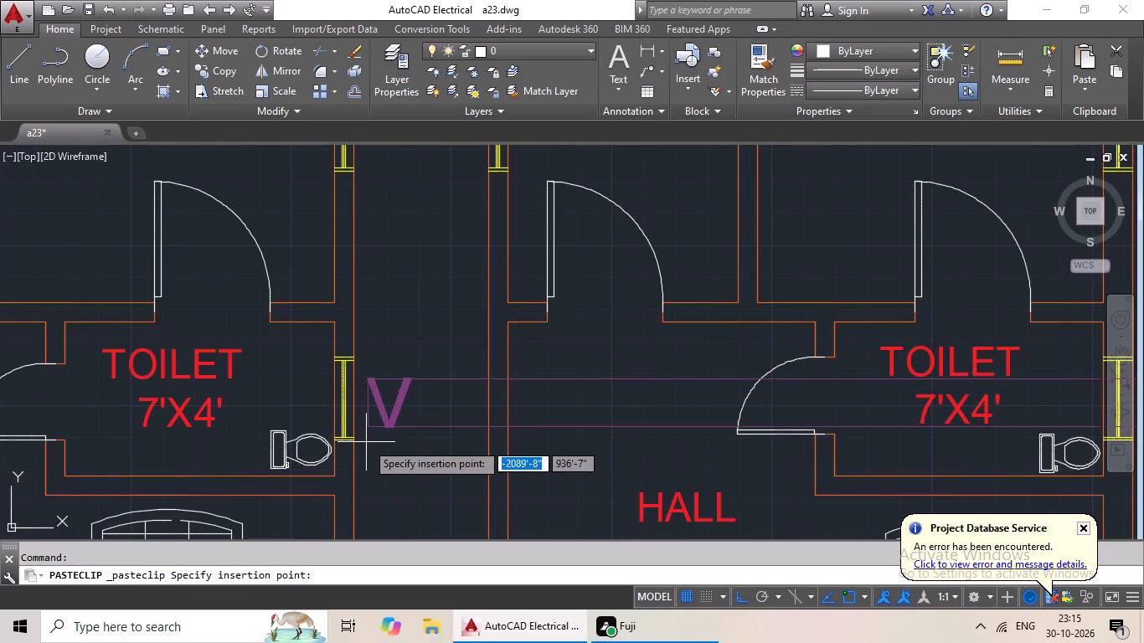
key("ctrl+v")
scroll(518, 425, "down", 1)
middle_click_drag(553, 425, 501, 425)
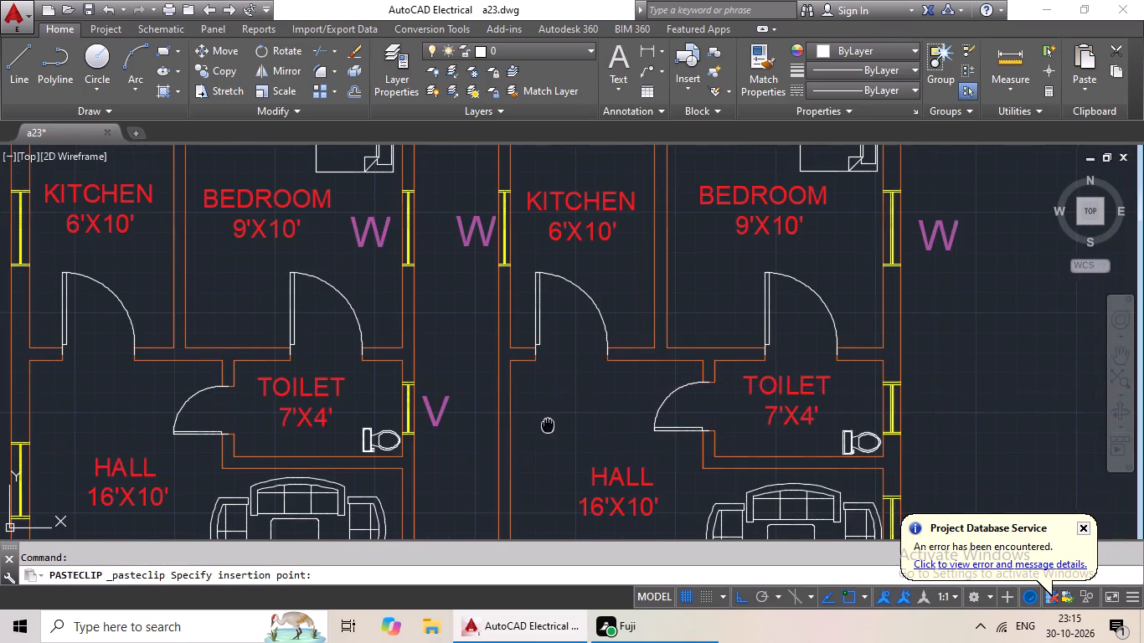
middle_click_drag(501, 425, 374, 425)
left_click(736, 432)
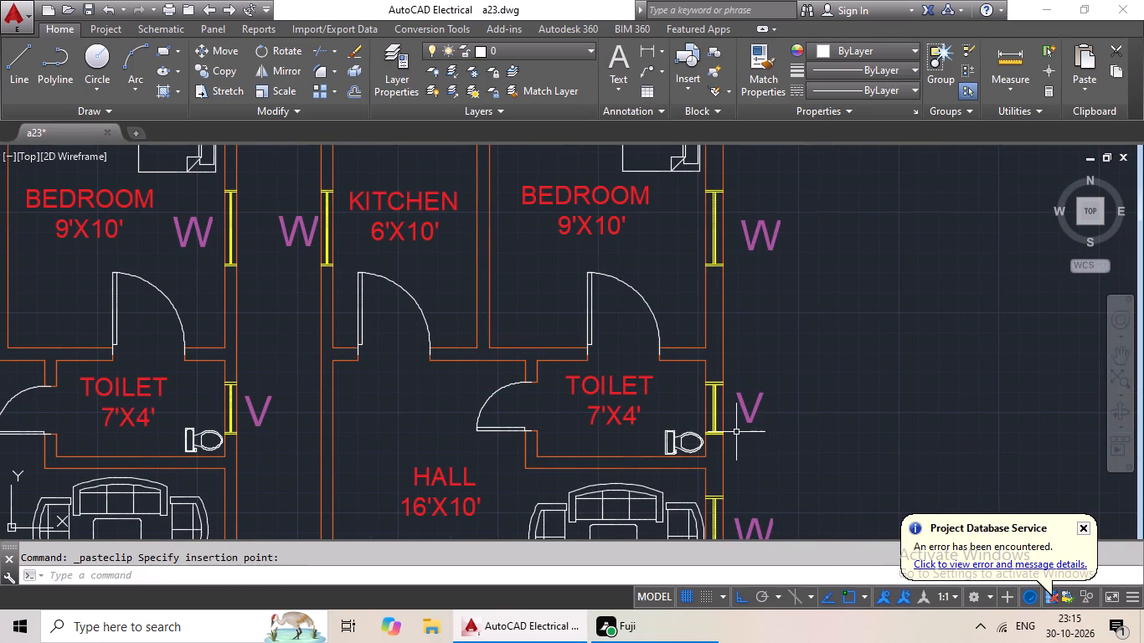
Paste V copies outside the side windows of the left and right blocks' bottom toilets.
key("ctrl+v")
scroll(731, 419, "down", 1)
middle_click_drag(732, 419, 732, 416)
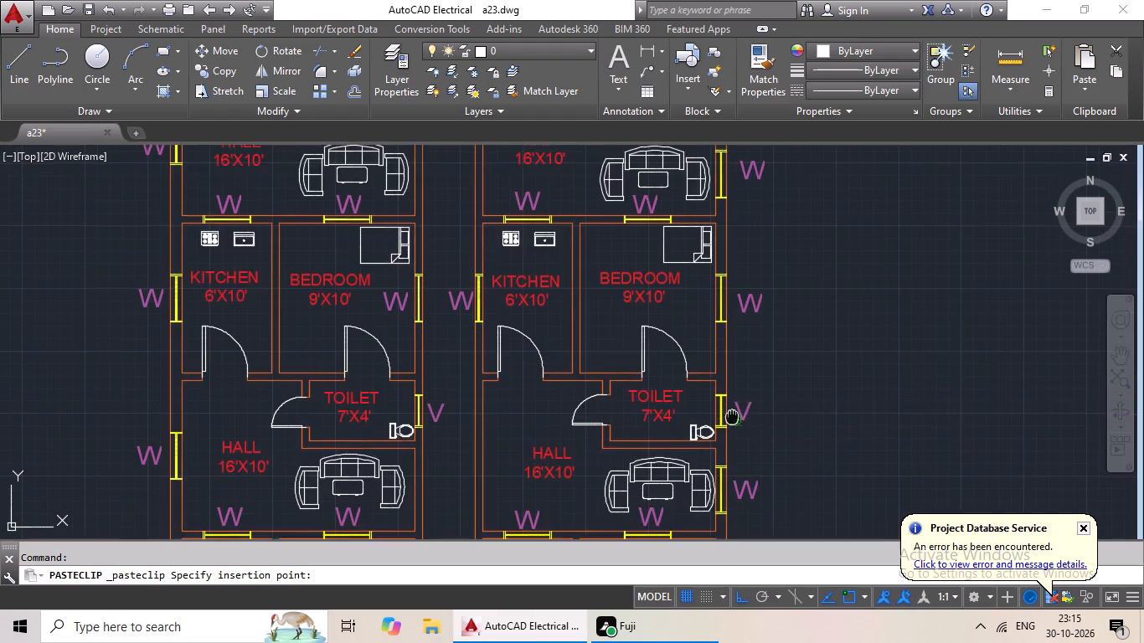
middle_click_drag(732, 416, 730, 277)
middle_click_drag(654, 408, 678, 275)
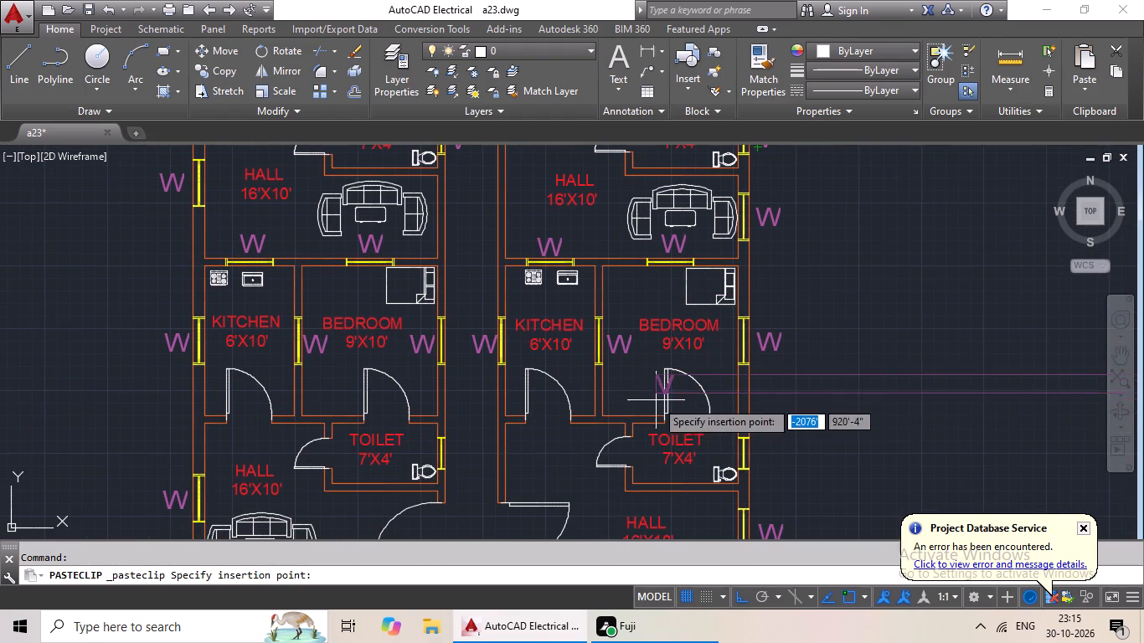
scroll(463, 465, "up", 3)
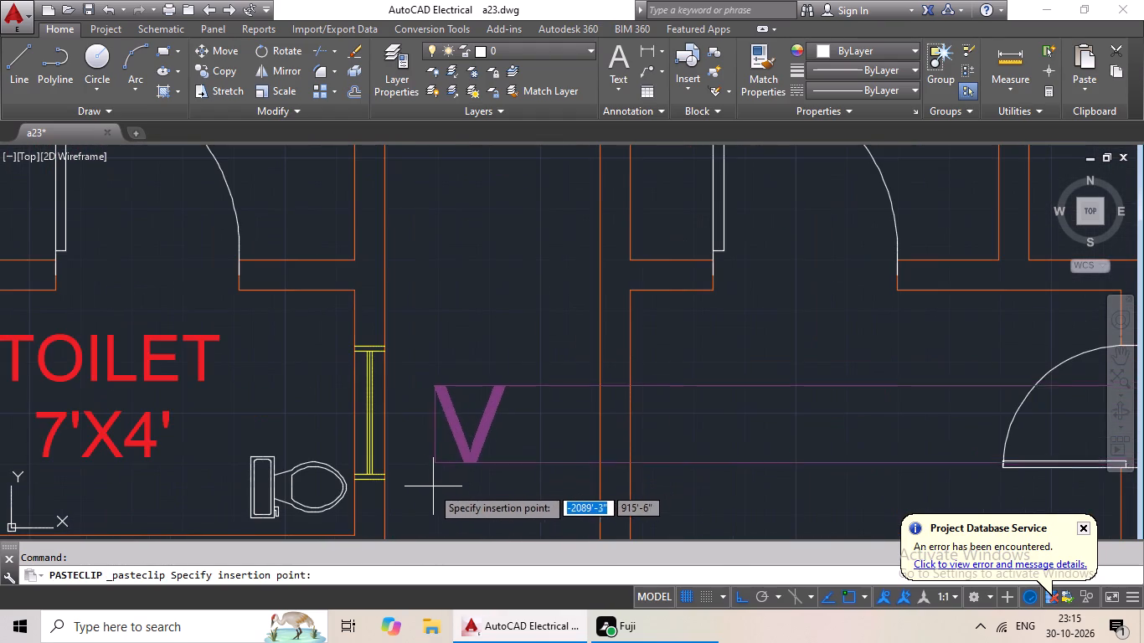
left_click(404, 482)
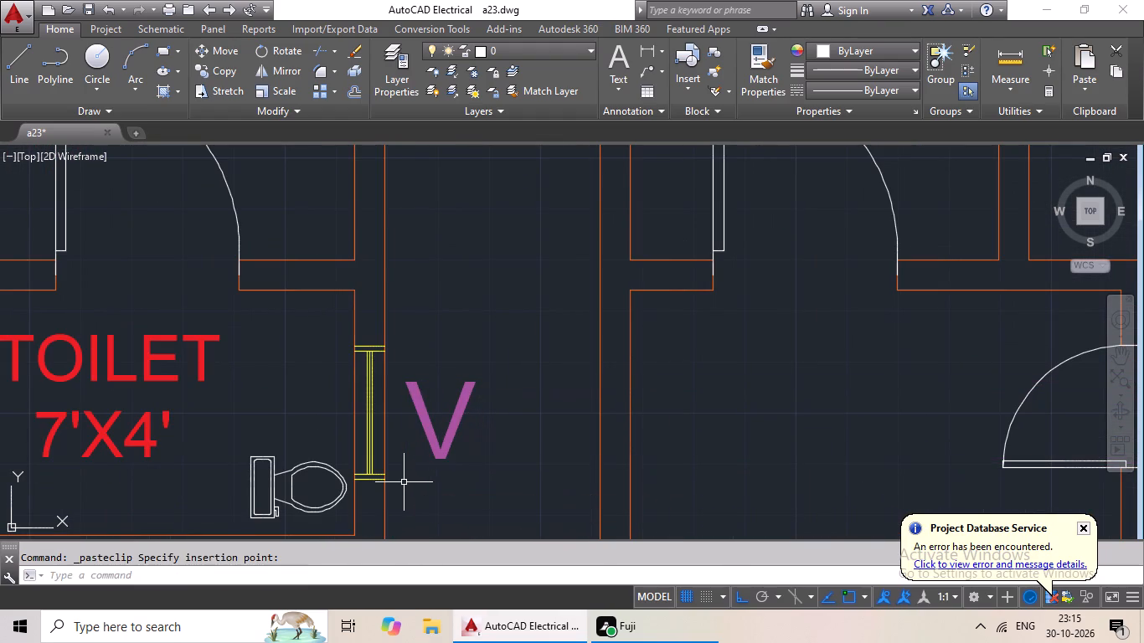
key("ctrl+v")
scroll(487, 460, "down", 3, "ctrl")
middle_click_drag(557, 455, 414, 394)
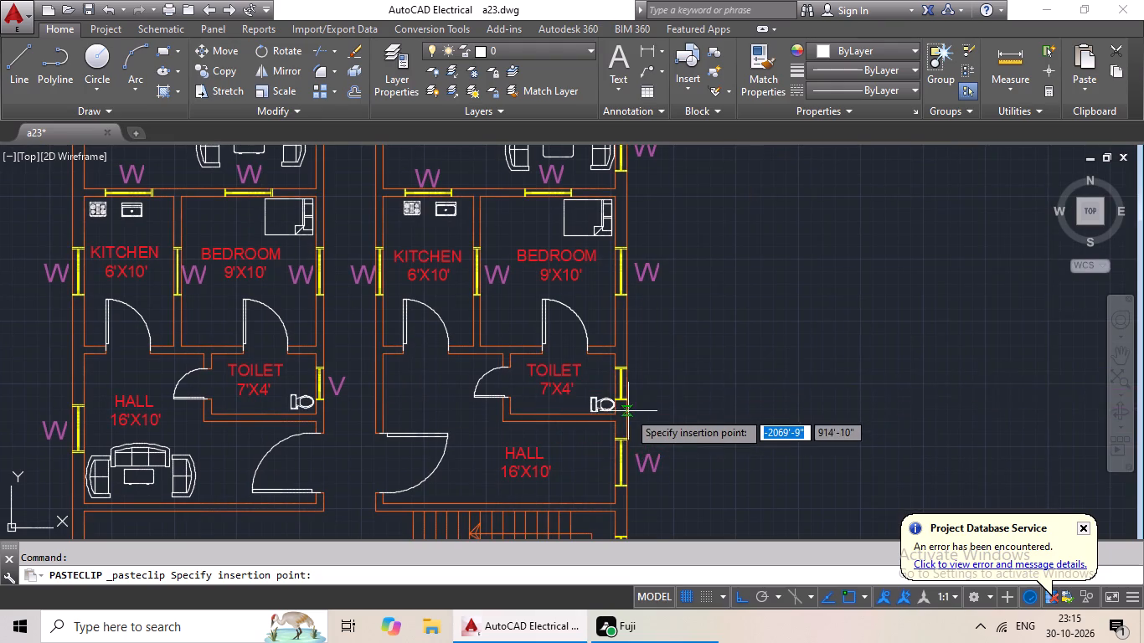
scroll(628, 411, "up", 2)
left_click(647, 378)
scroll(688, 369, "down", 3)
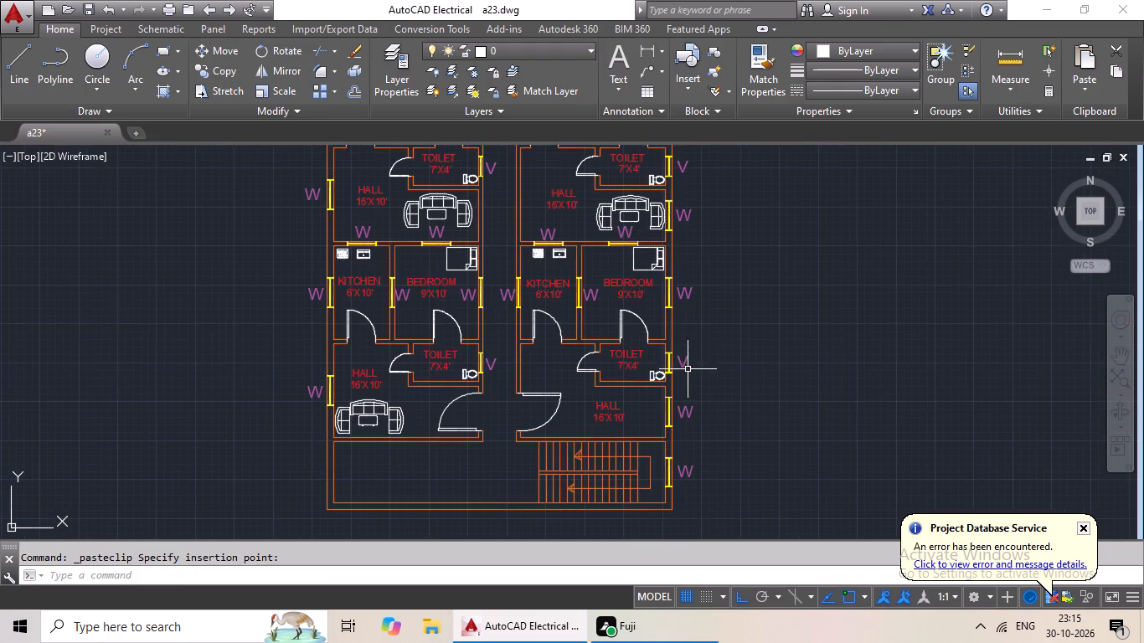
Delete the spare V text standing apart from the floor plan.
middle_click_drag(709, 316, 664, 397)
scroll(703, 357, "down", 1)
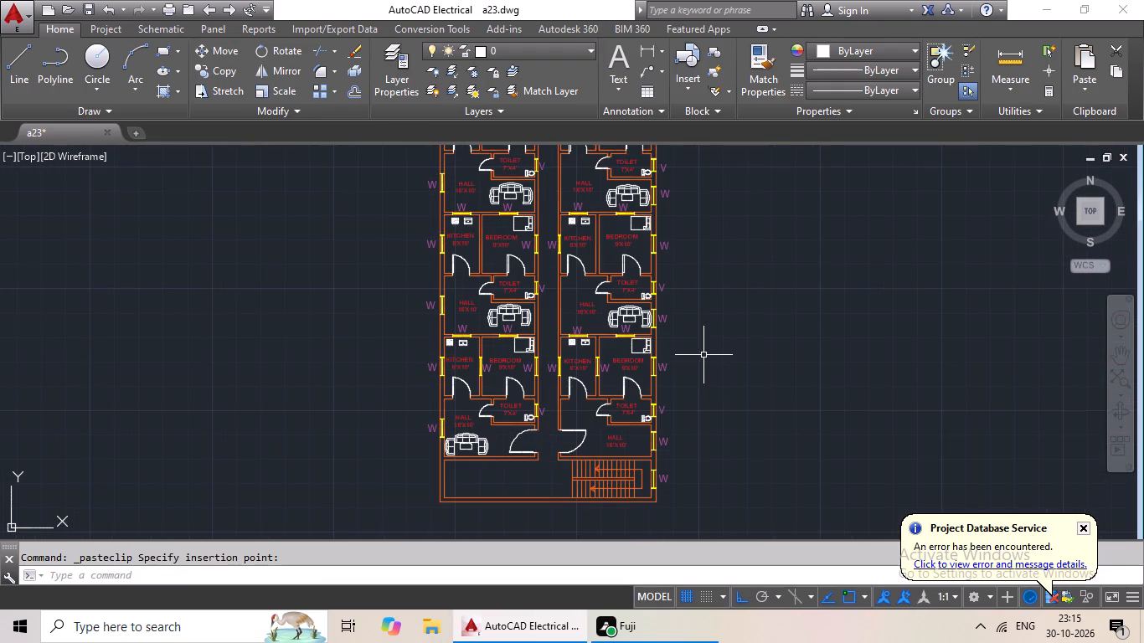
middle_click_drag(705, 332, 657, 378)
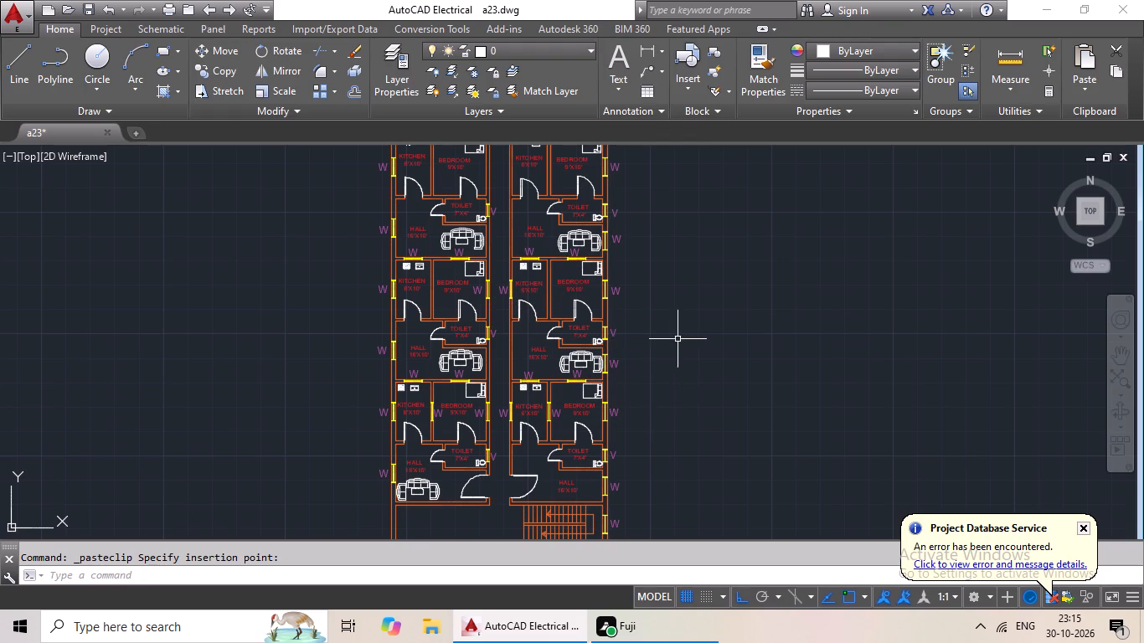
scroll(680, 339, "down", 1)
middle_click_drag(682, 339, 636, 376)
middle_click_drag(675, 332, 592, 373)
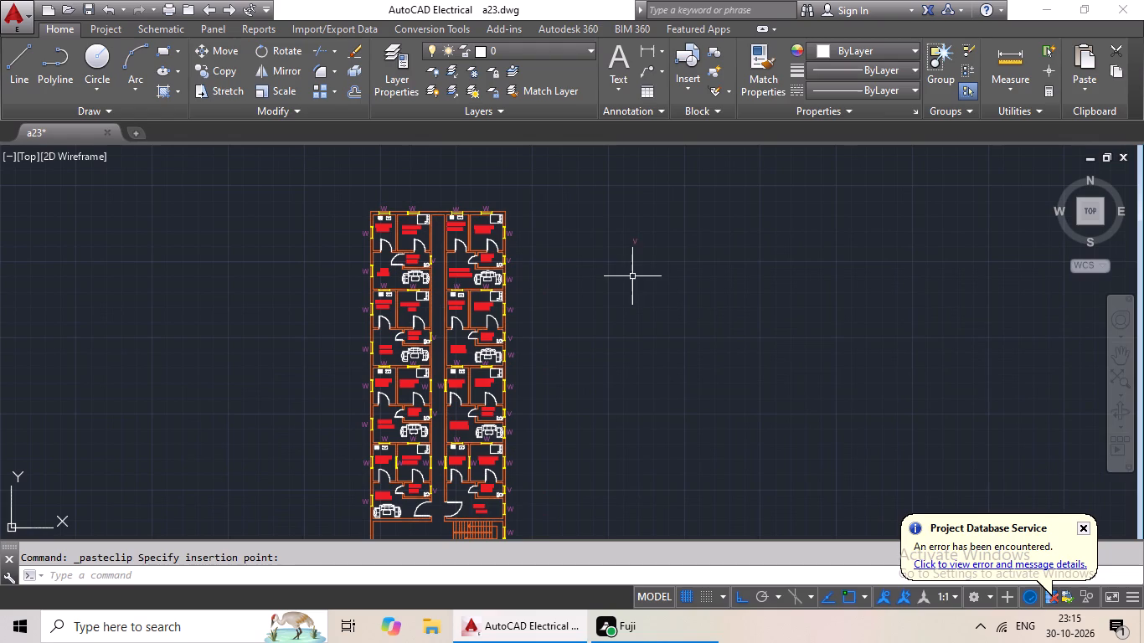
left_click(631, 242)
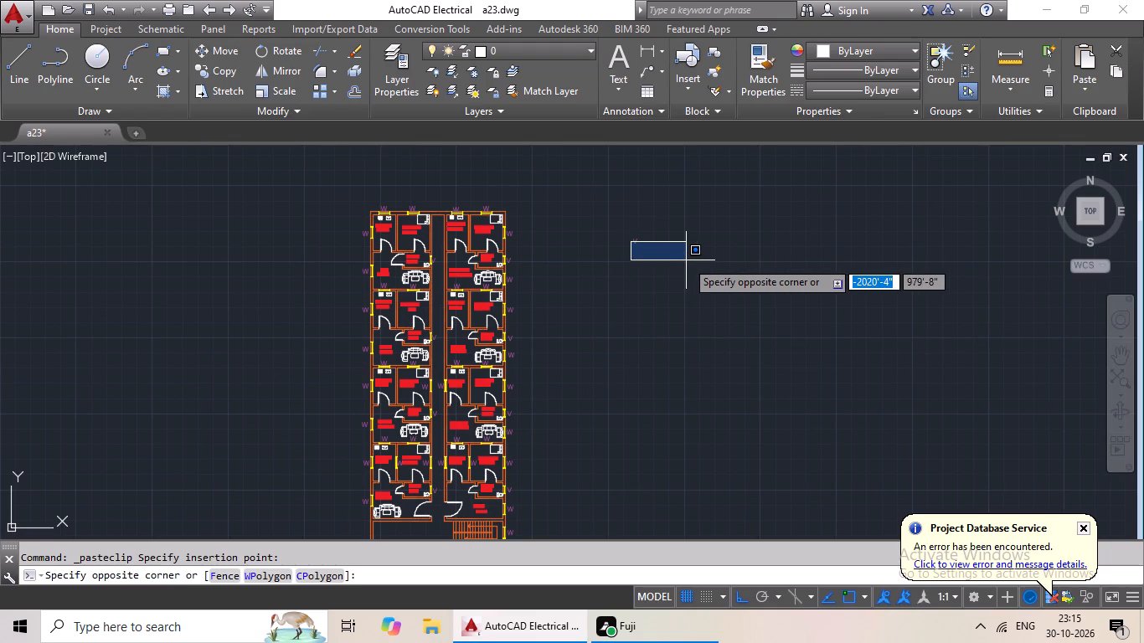
left_click(630, 236)
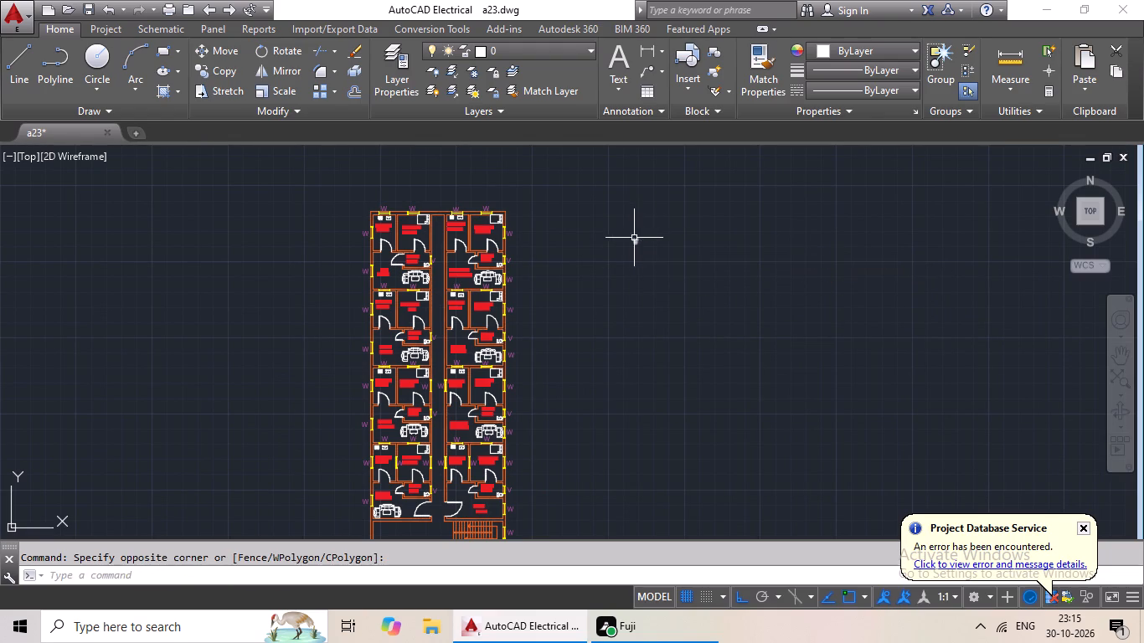
left_click(640, 239)
key("Delete")
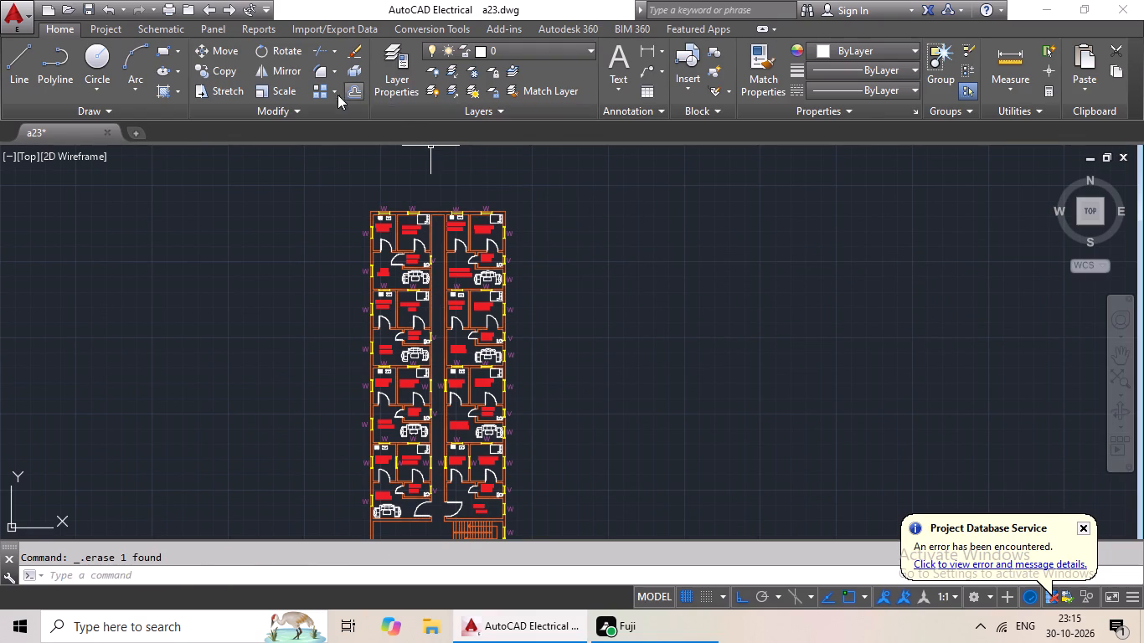
Add multiline text FIRST FLOOR PLAN in open space beside the floor plan, 16" high and coloured orange 248,153,30.
left_click(621, 76)
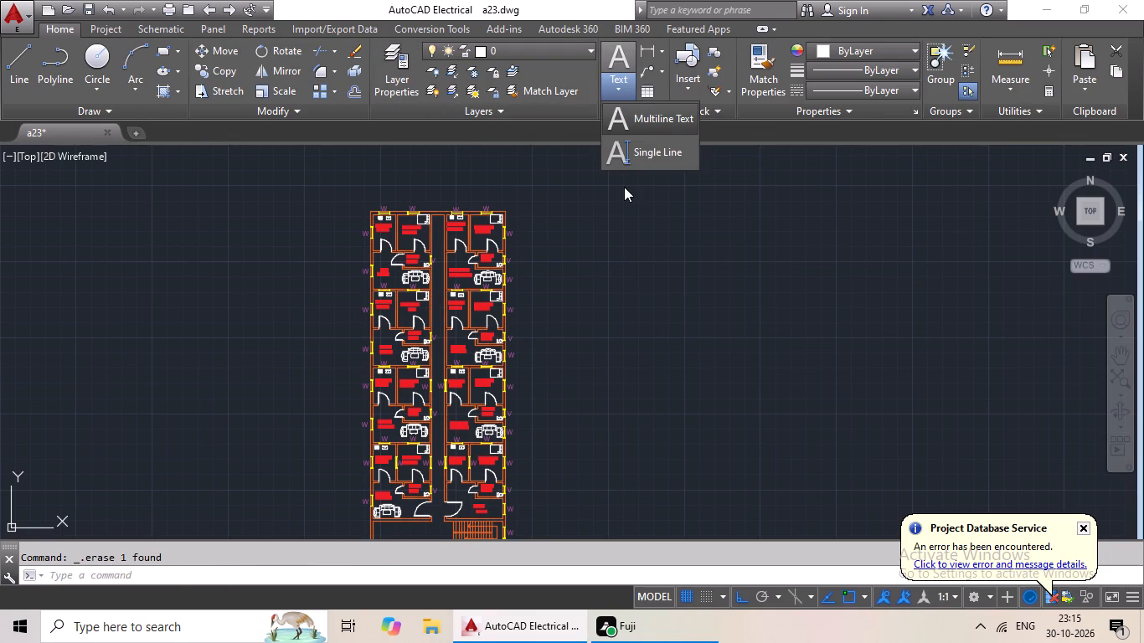
left_click(642, 121)
scroll(625, 222, "up", 1)
left_click(589, 241)
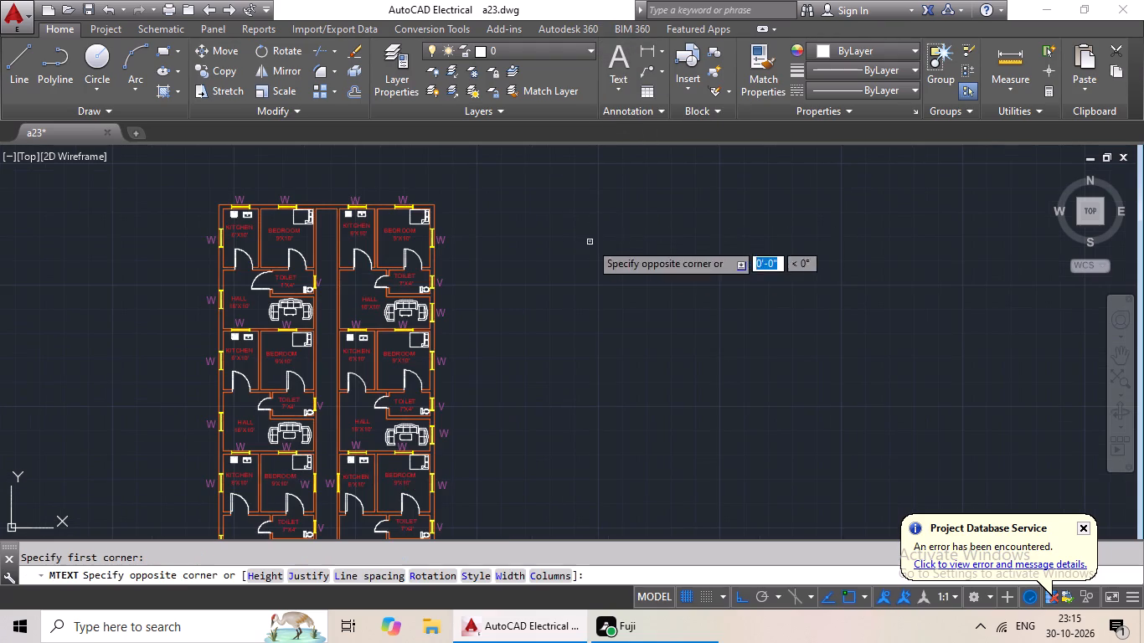
left_click(926, 316)
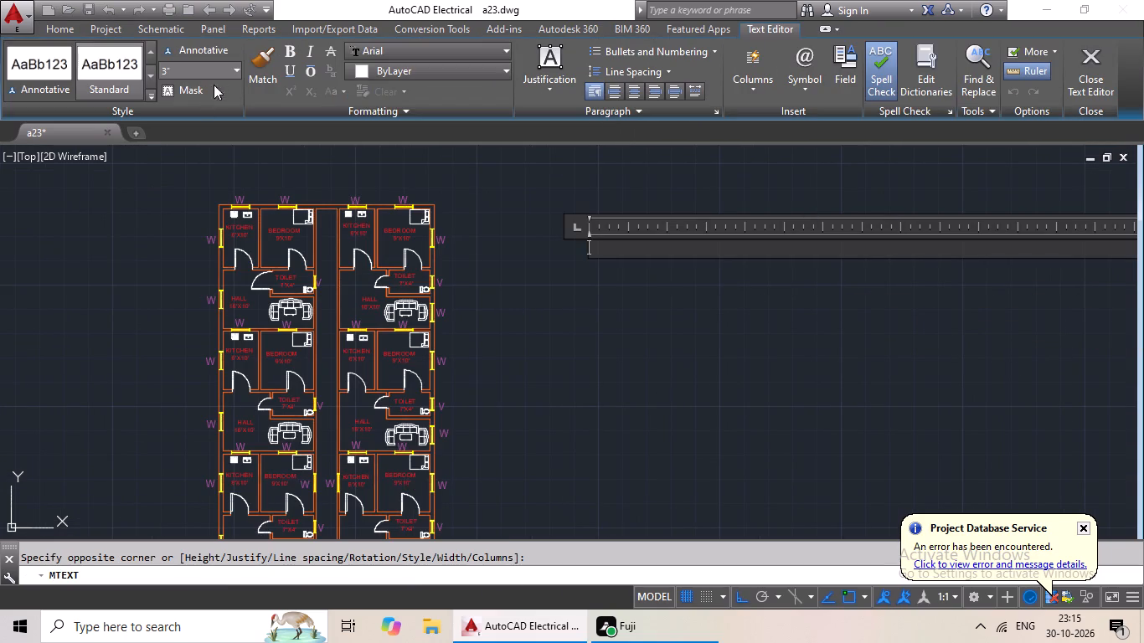
left_click(206, 74)
type("16")
key("shift+quotedbl")
key("Return")
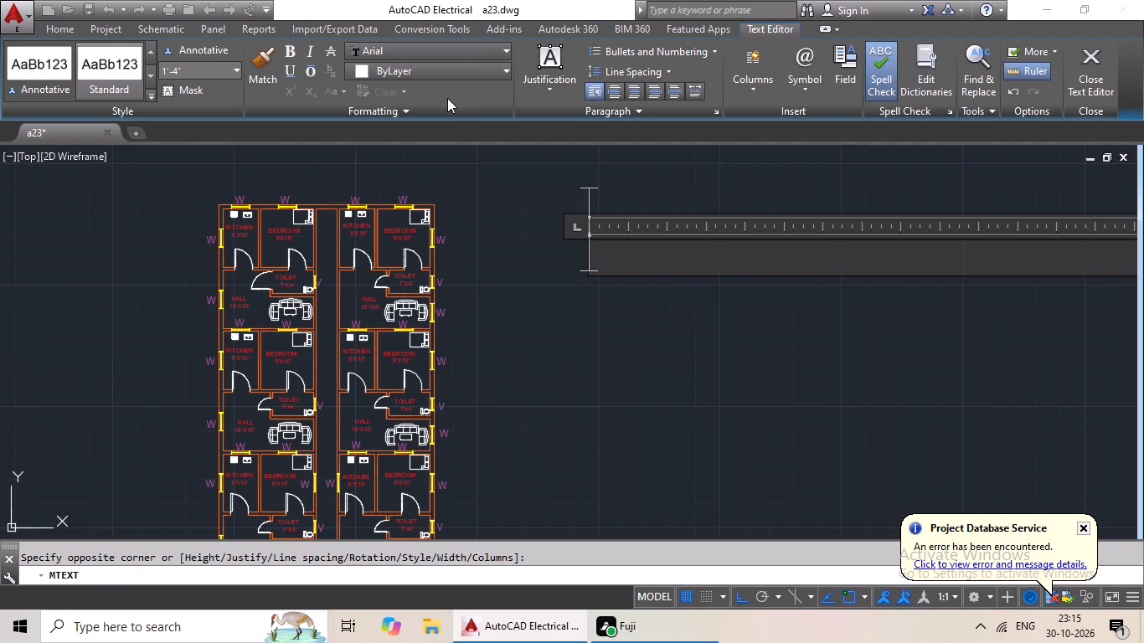
left_click(498, 64)
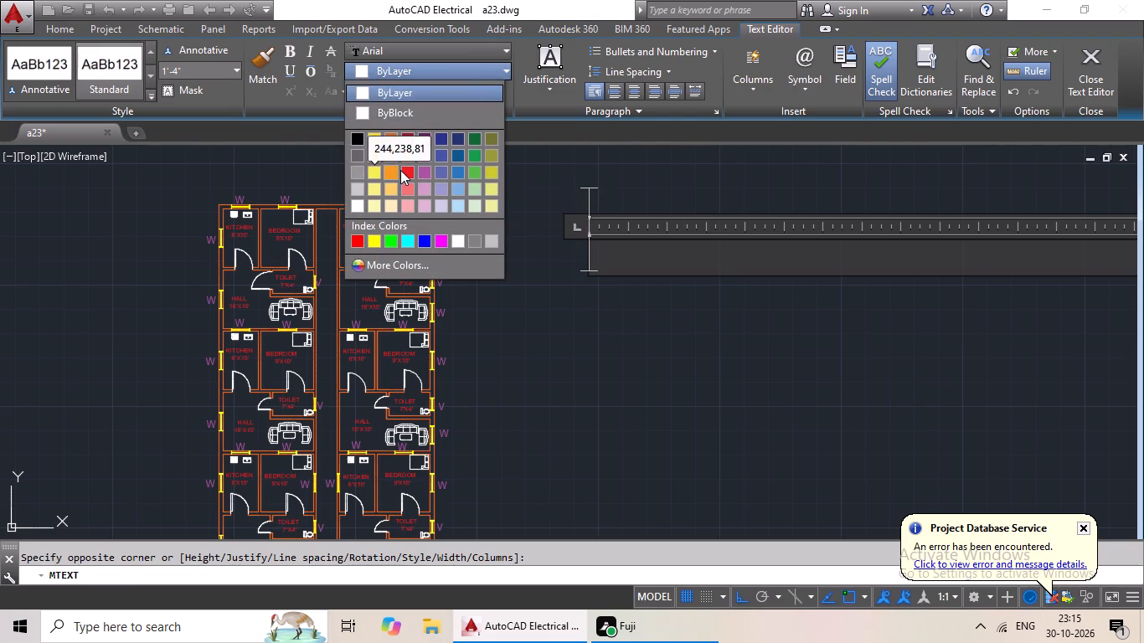
left_click(393, 170)
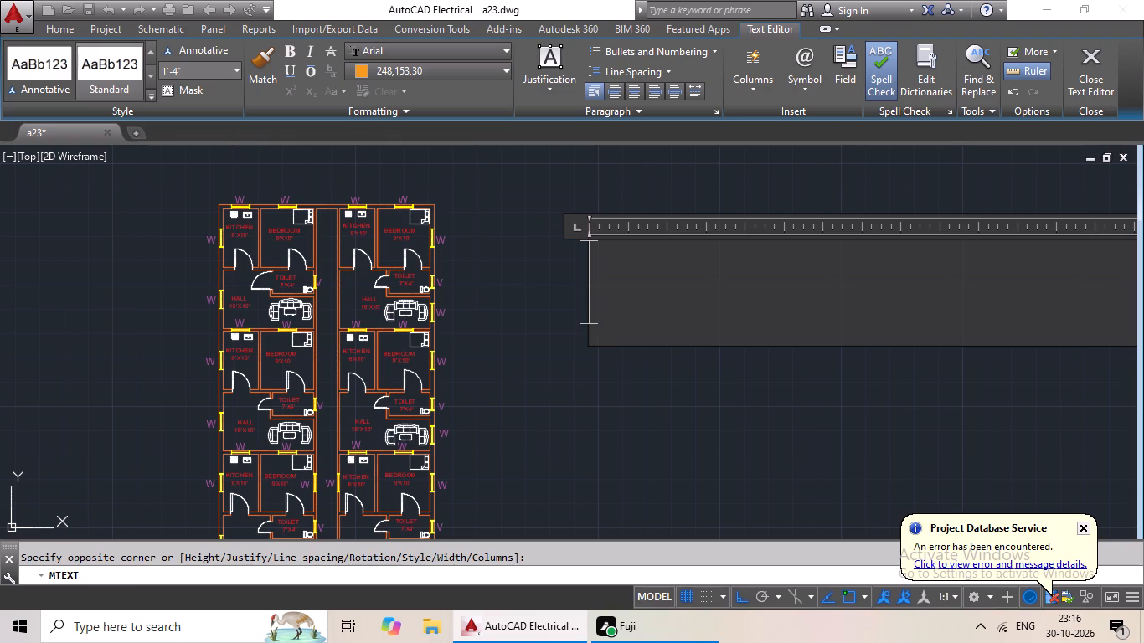
type("FIRST")
key("space")
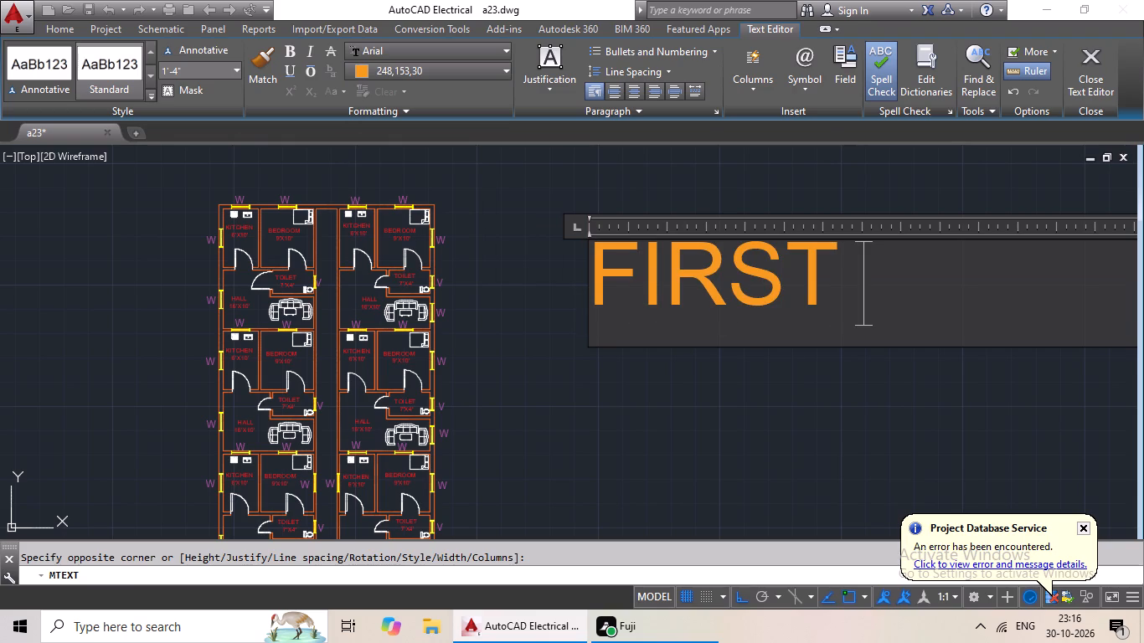
type("FLOOR")
key("space")
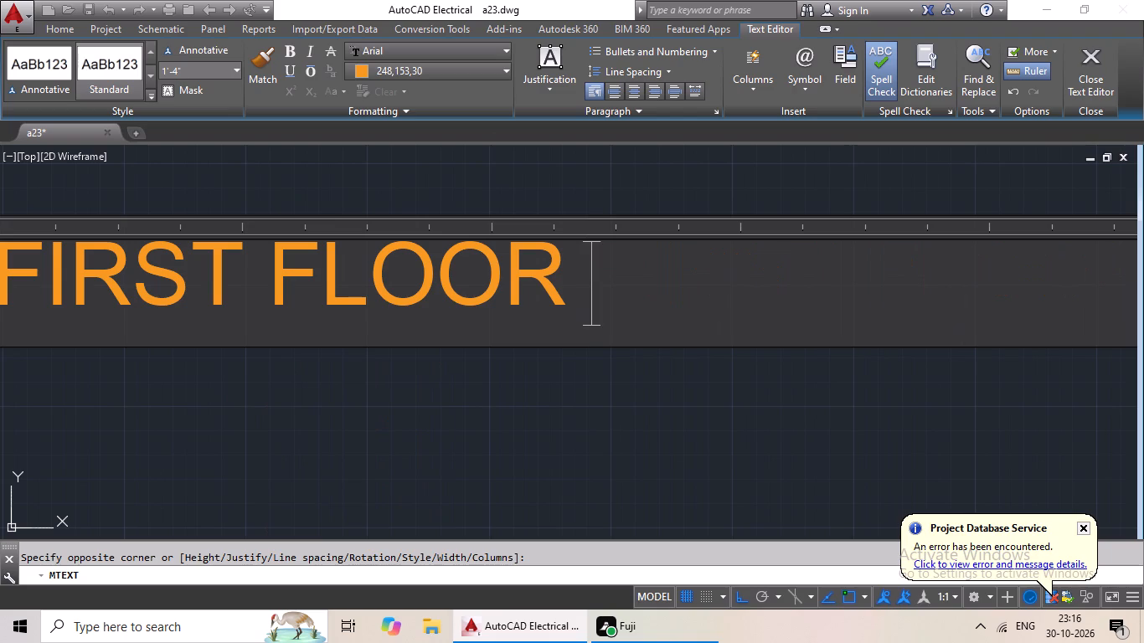
type("PLA")
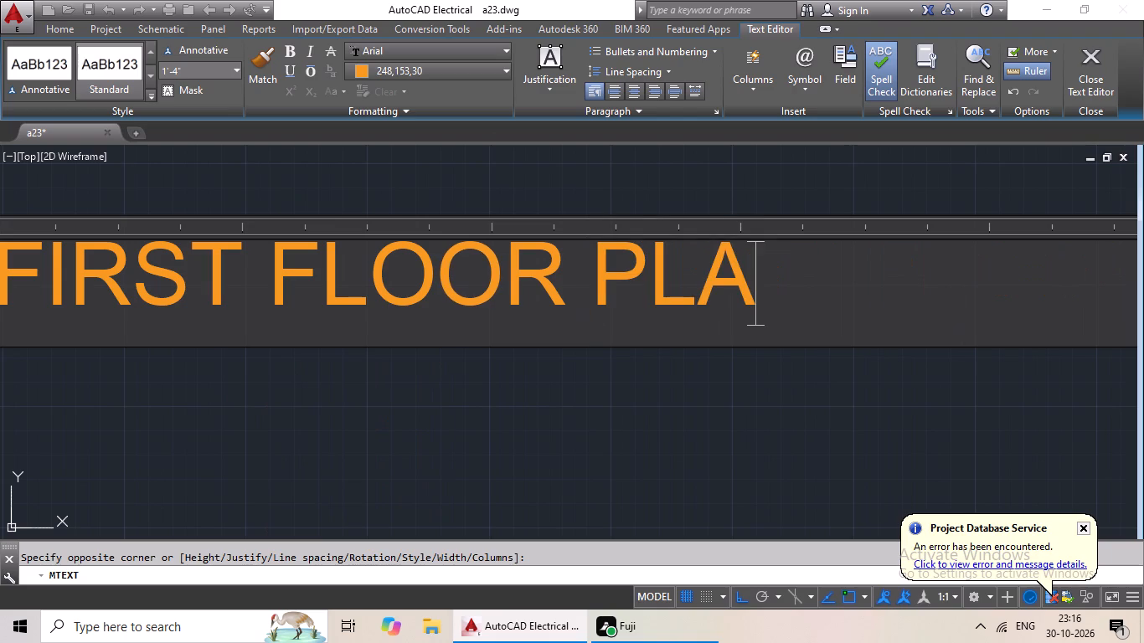
key("shift+n")
left_click(547, 391)
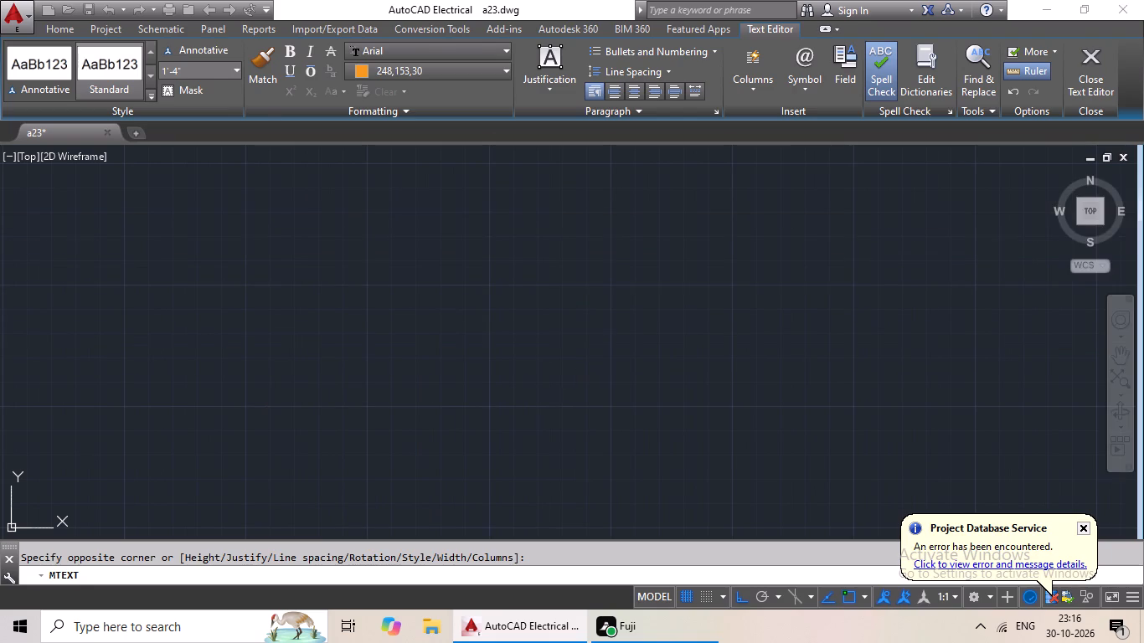
Copy the FIRST FLOOR PLAN text and paste it just below the plan's staircase end as the title.
scroll(573, 388, "down", 1)
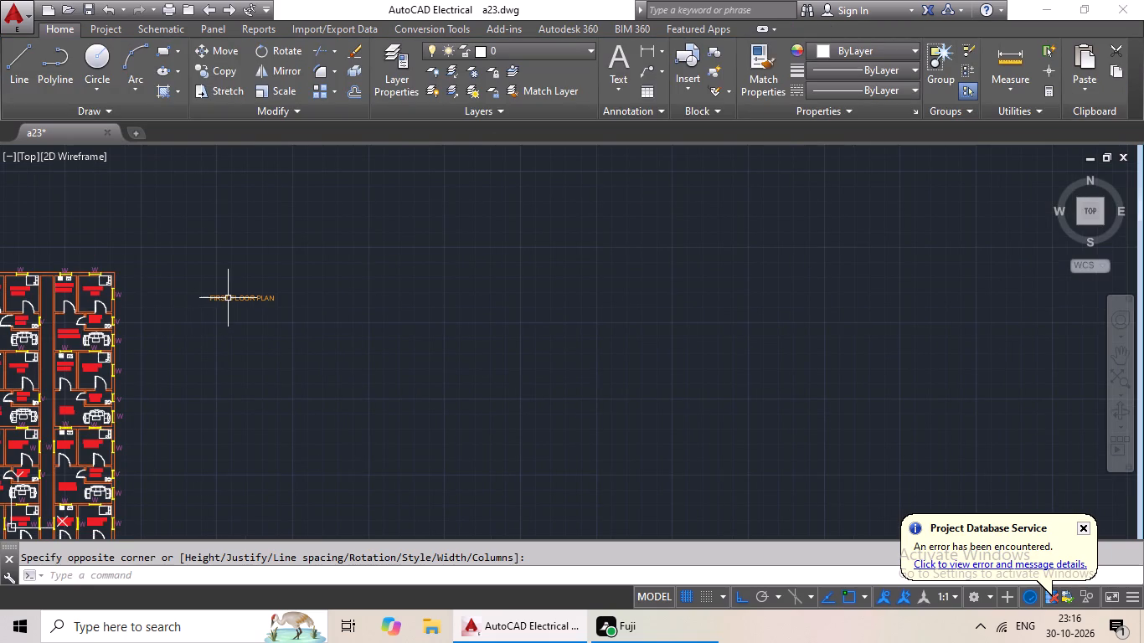
left_click(229, 296)
key("ctrl+c")
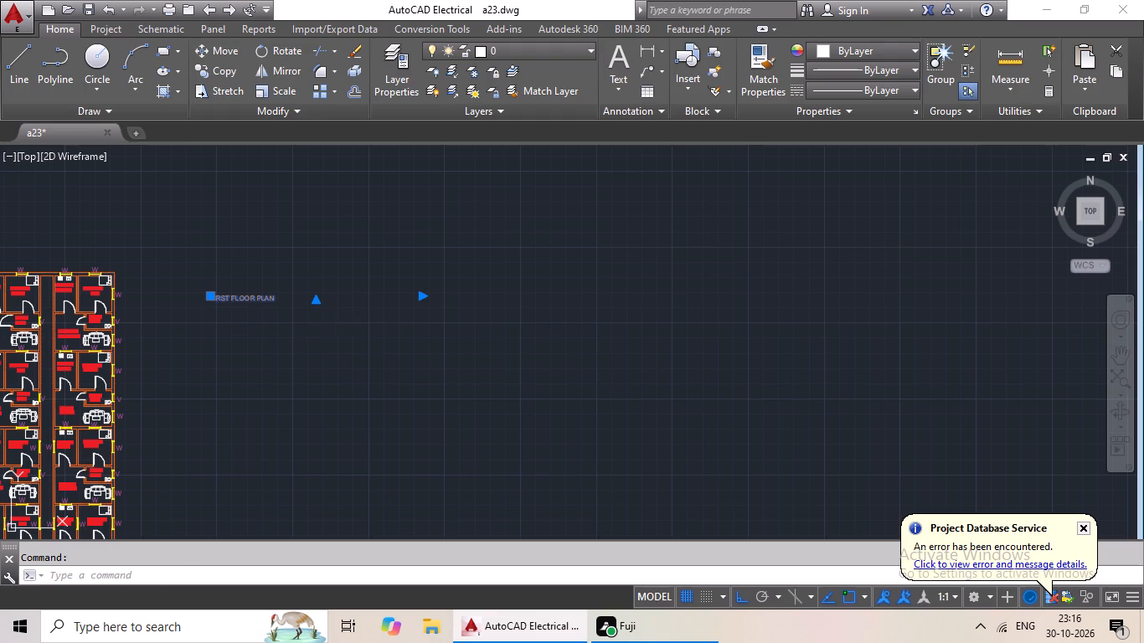
key("ctrl+v")
middle_click_drag(315, 349, 386, 194)
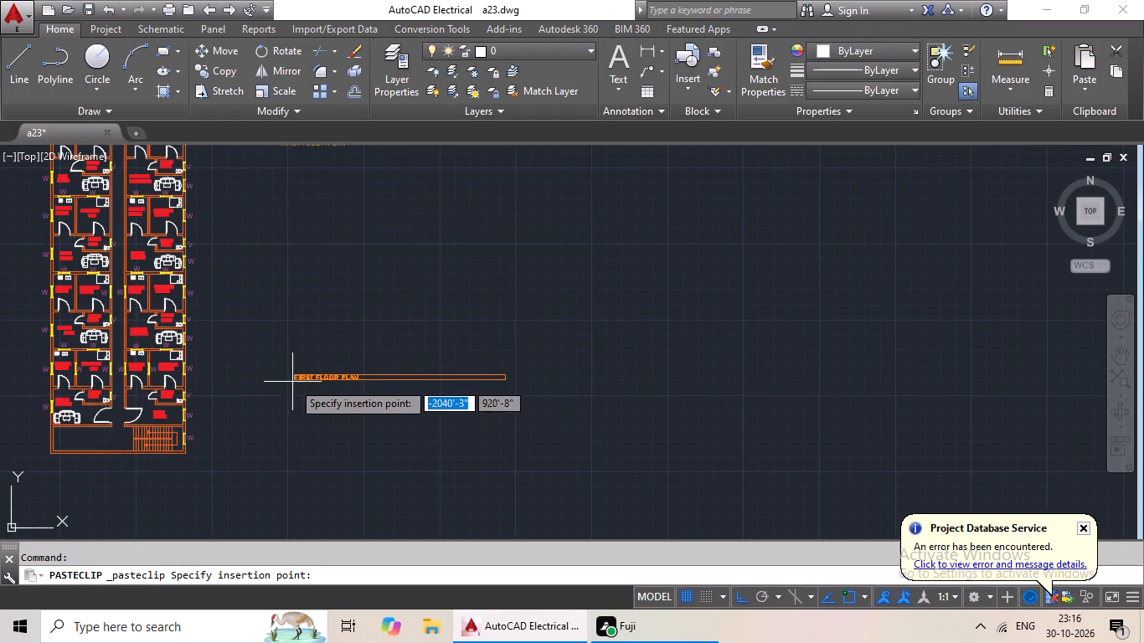
middle_click_drag(296, 368, 338, 281)
scroll(121, 397, "up", 3)
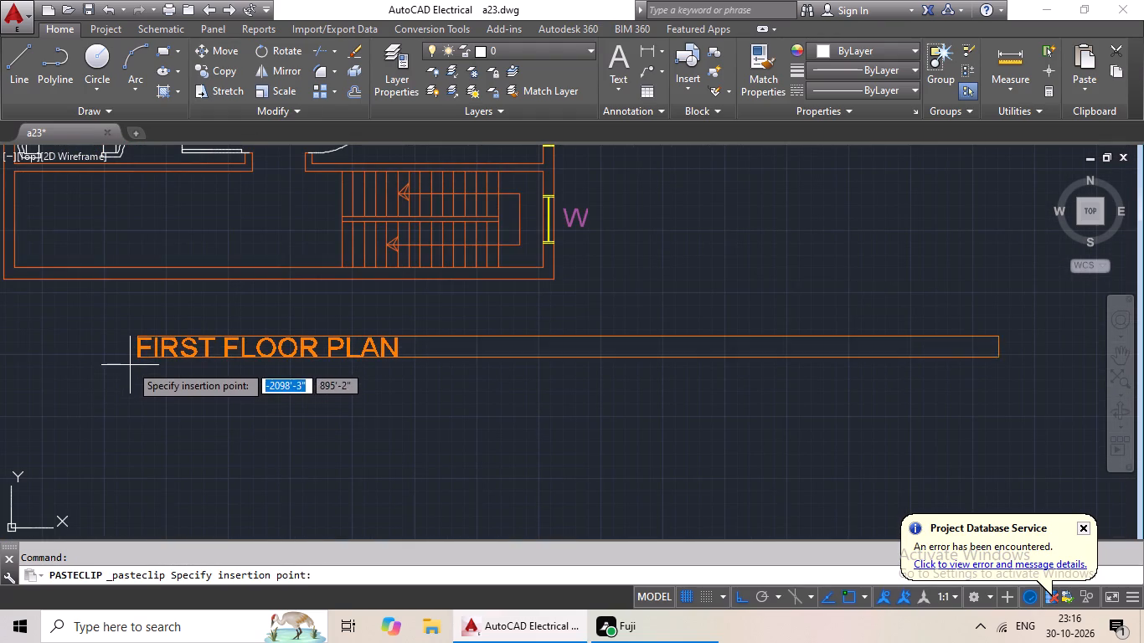
left_click(115, 344)
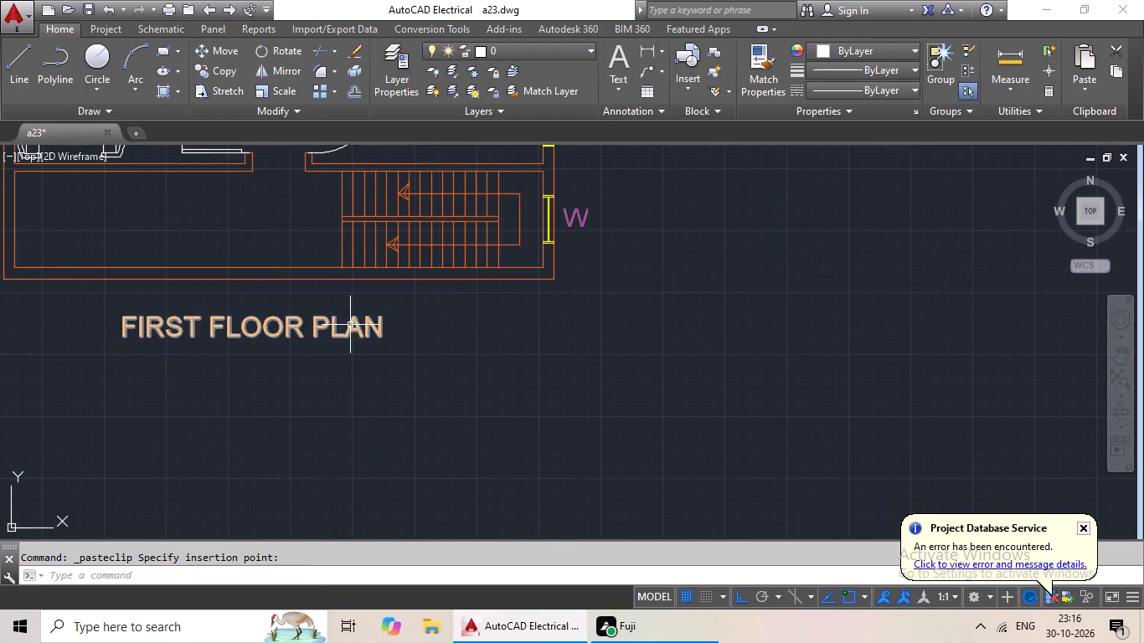
Delete the original FIRST FLOOR PLAN text standing beside the floor plan.
scroll(368, 325, "down", 2)
middle_click_drag(441, 327, 398, 453)
scroll(456, 344, "down", 1)
middle_click_drag(467, 333, 355, 414)
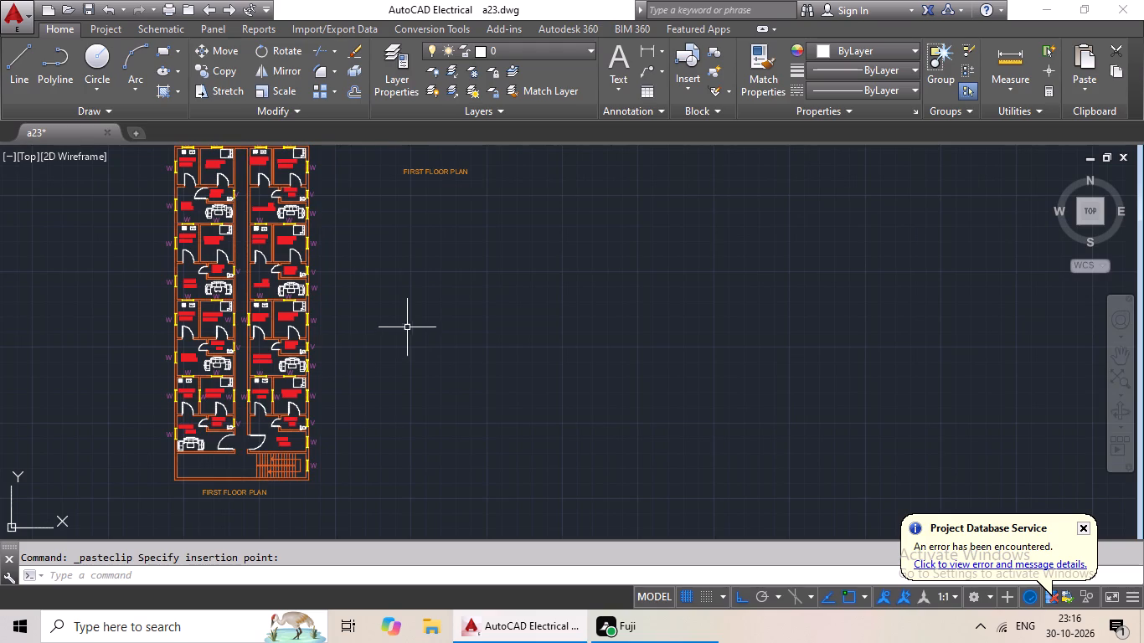
middle_click_drag(415, 301, 394, 368)
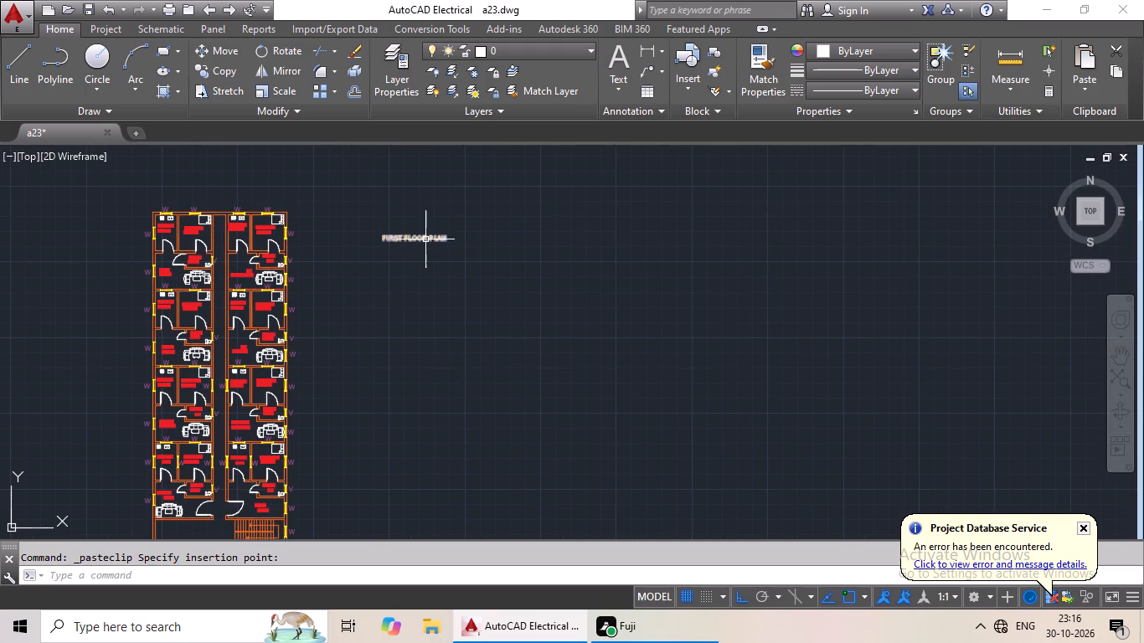
left_click(425, 239)
key("Delete")
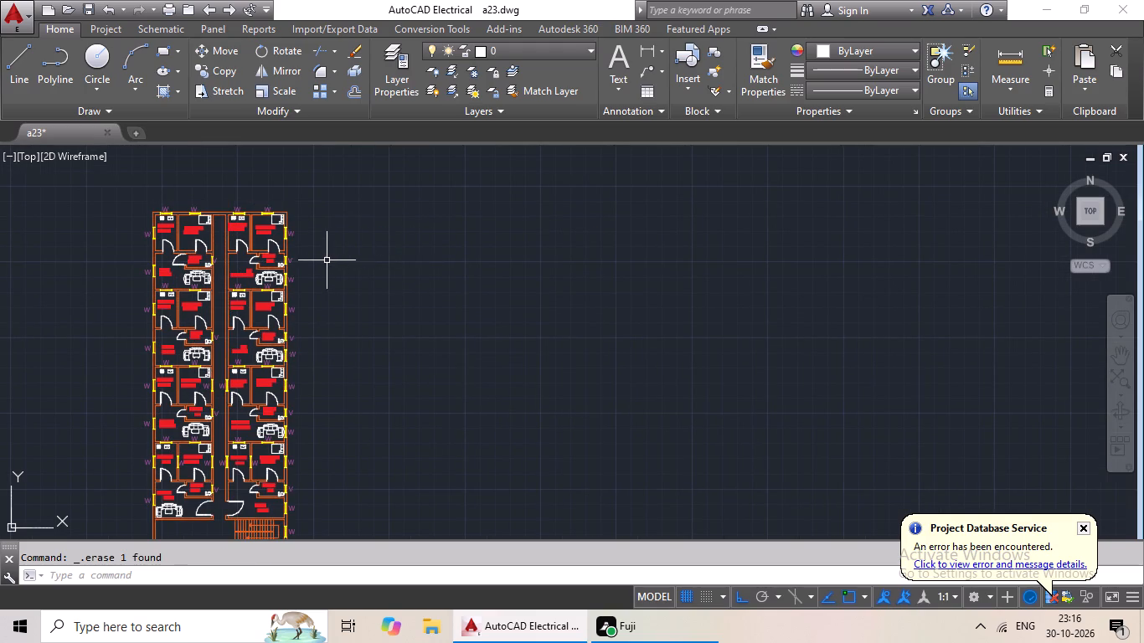
Paste a copy of the W label from the right block's top bedroom window beside the plan and change its text to D.
scroll(326, 261, "up", 1)
scroll(260, 223, "up", 4)
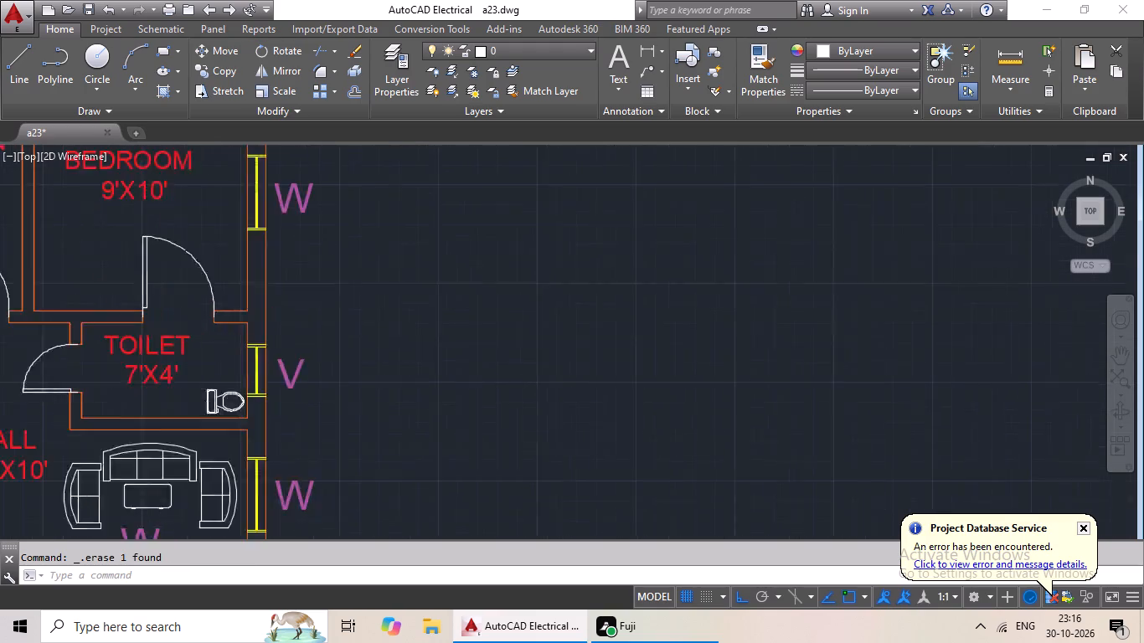
left_click(291, 190)
key("ctrl+c")
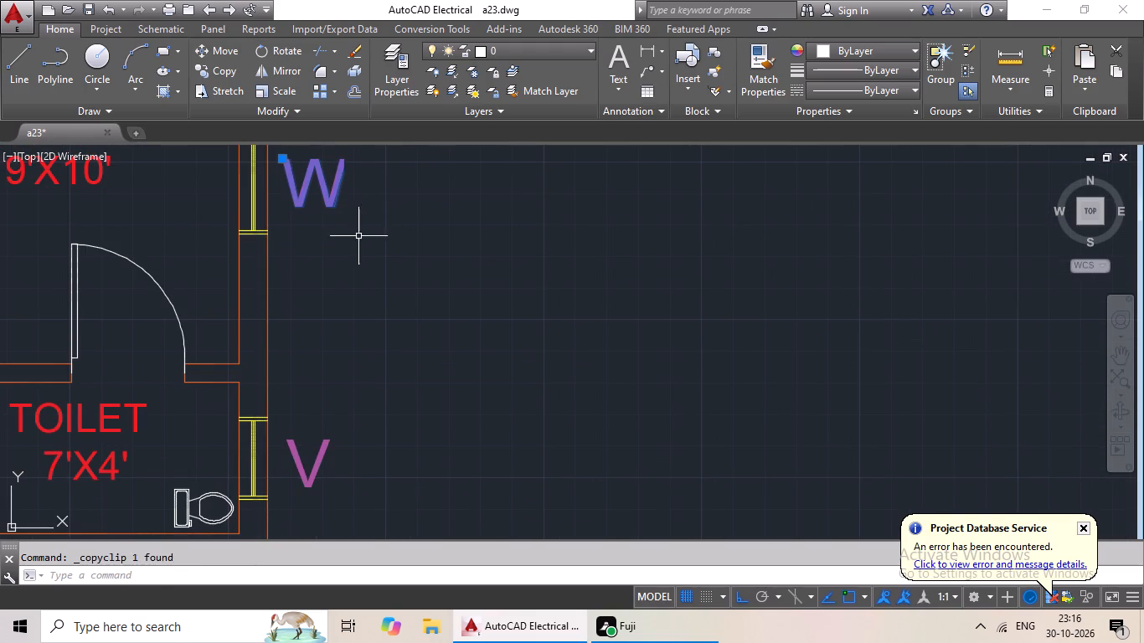
key("ctrl+v")
left_click(551, 299)
double_click(564, 280)
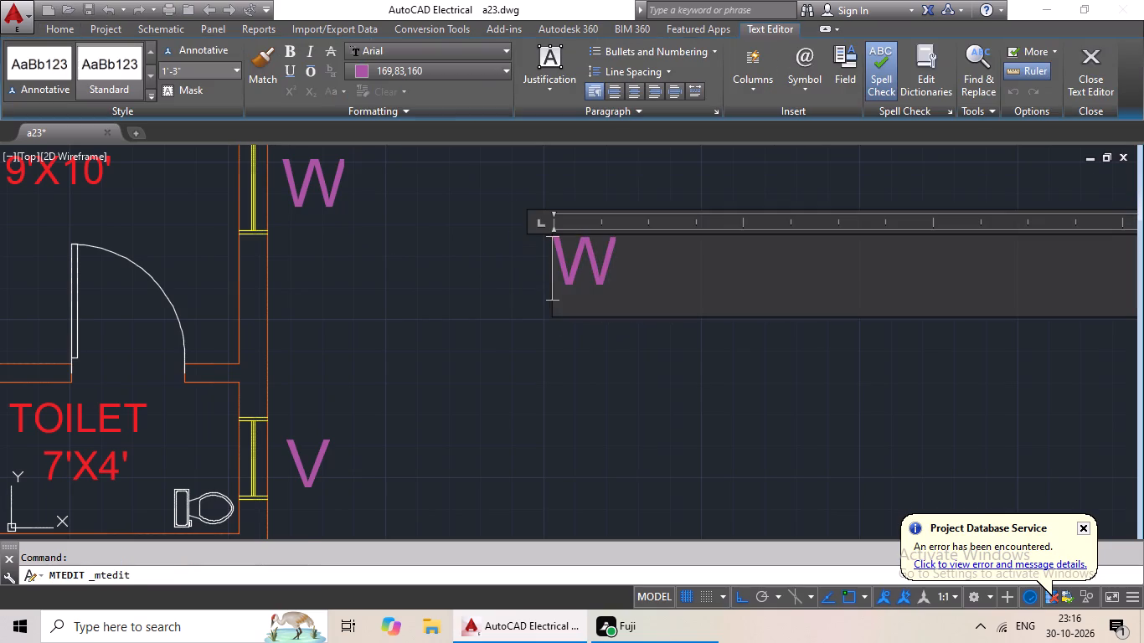
left_click(648, 267)
key("BackSpace")
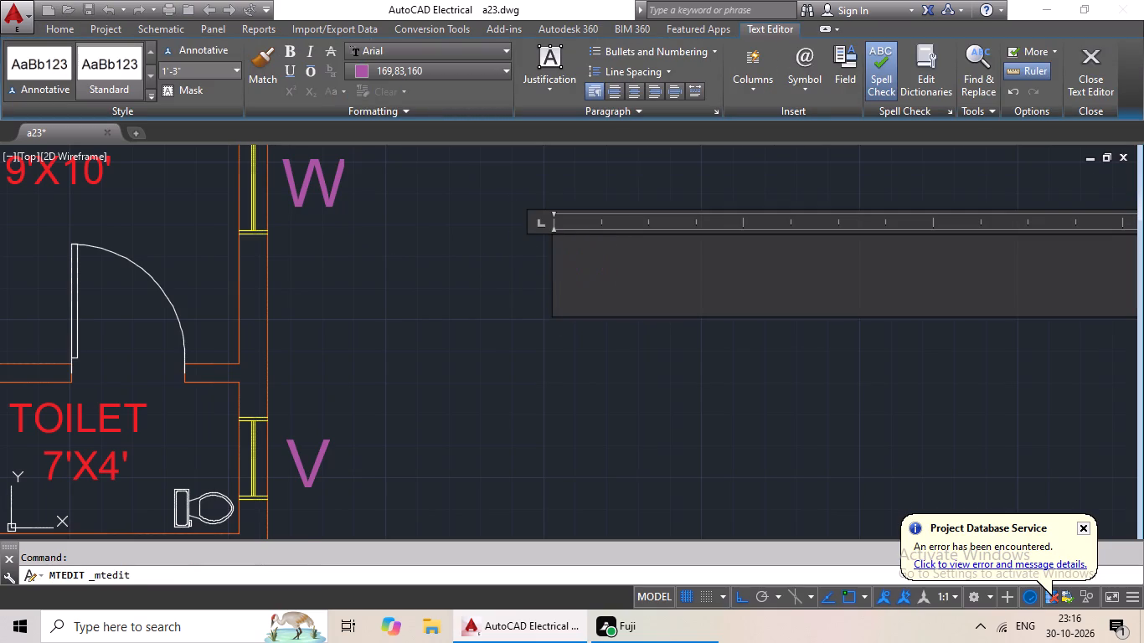
key("shift+d")
left_click(523, 310)
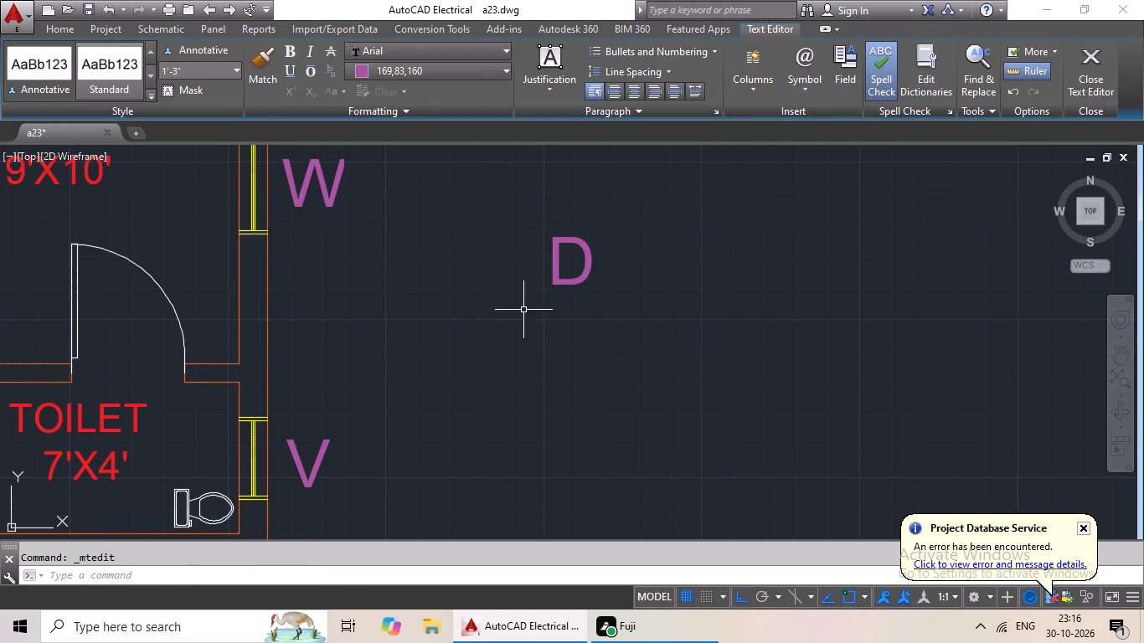
Copy the D text and paste it inside the door swings of the right block's top bedroom and top kitchen.
left_click(565, 283)
left_click(556, 285)
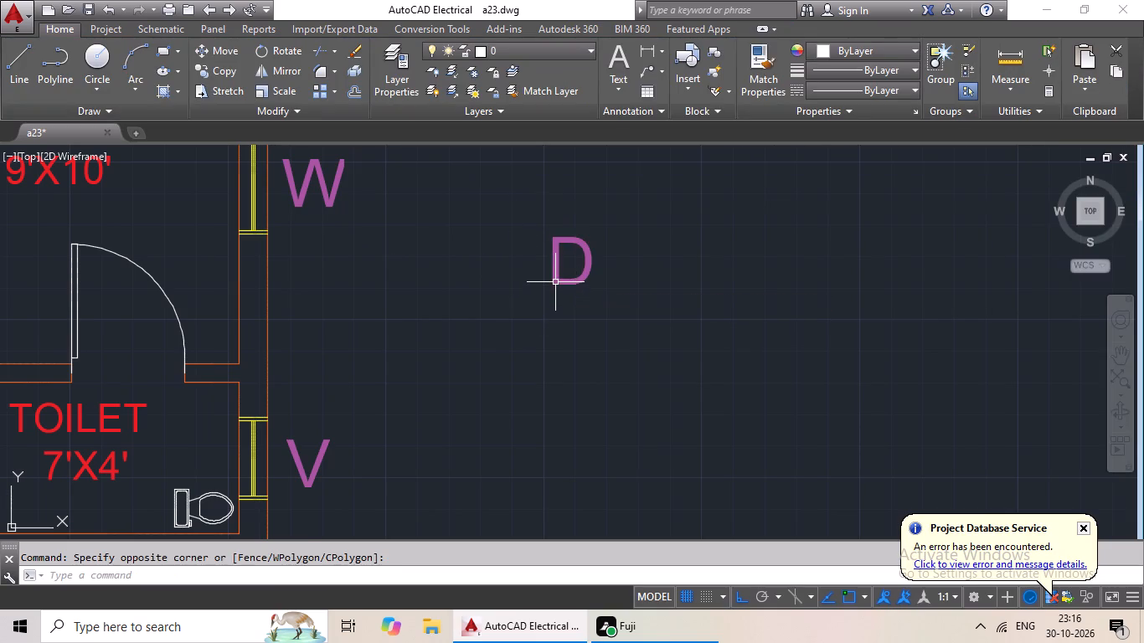
left_click(555, 281)
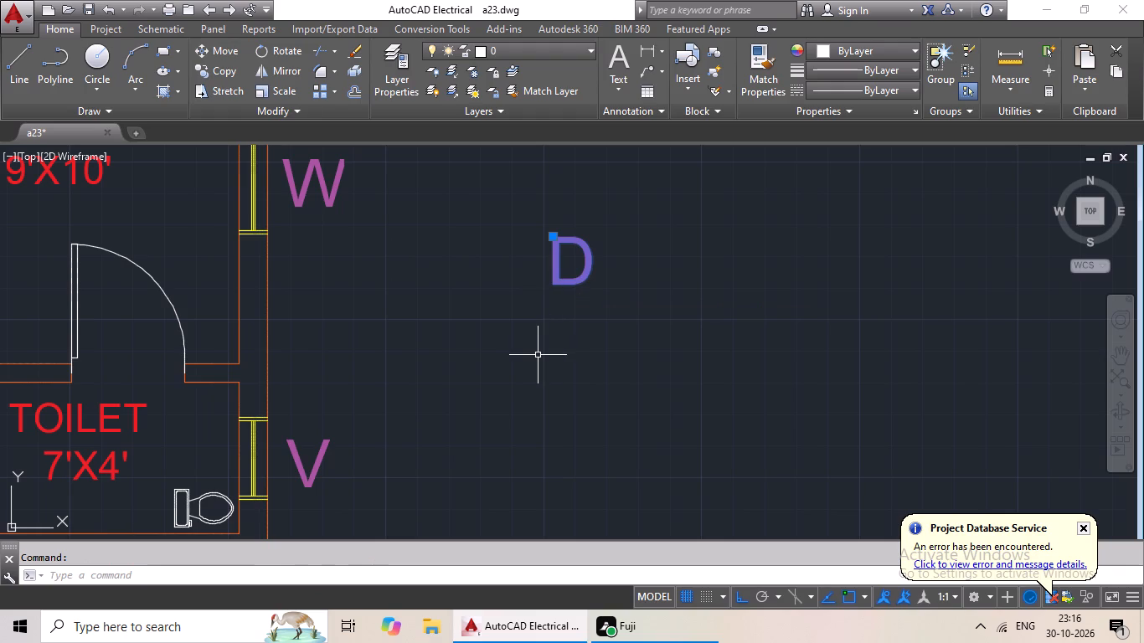
key("ctrl+c")
key("ctrl+v")
scroll(504, 368, "down", 2)
middle_click_drag(466, 371, 590, 300)
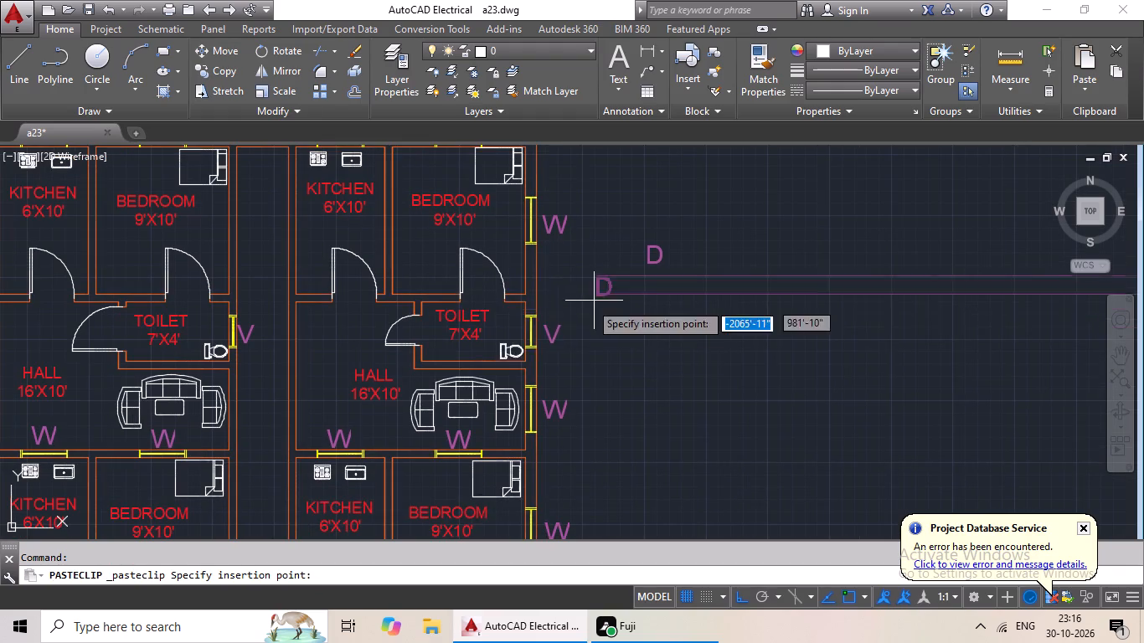
scroll(499, 290, "up", 4)
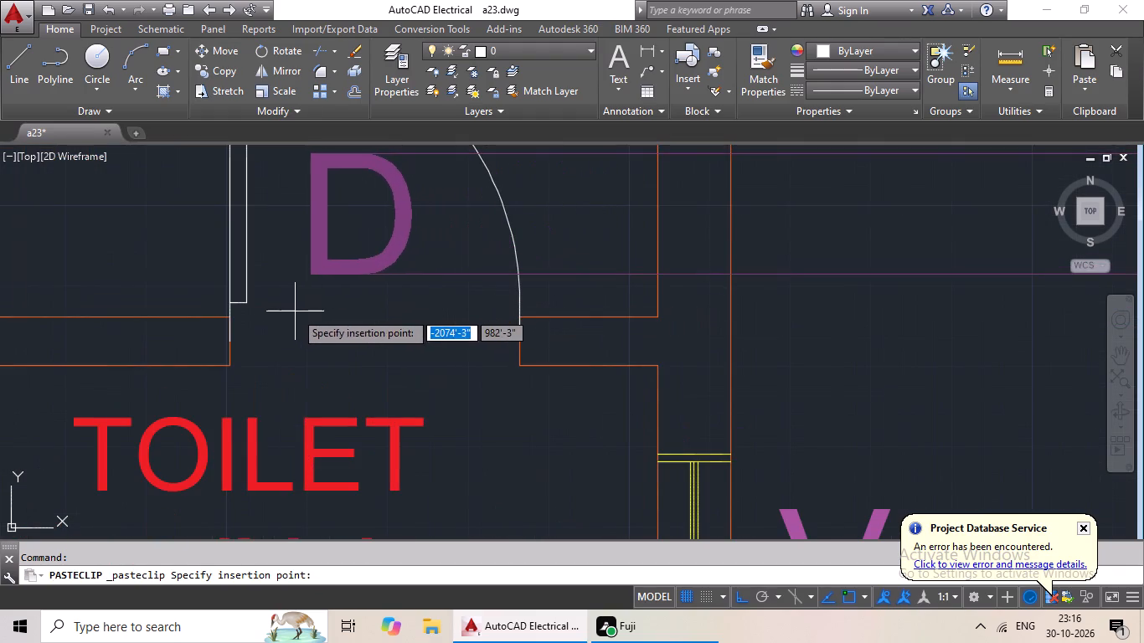
left_click(294, 311)
scroll(368, 310, "down", 3)
key("ctrl+v")
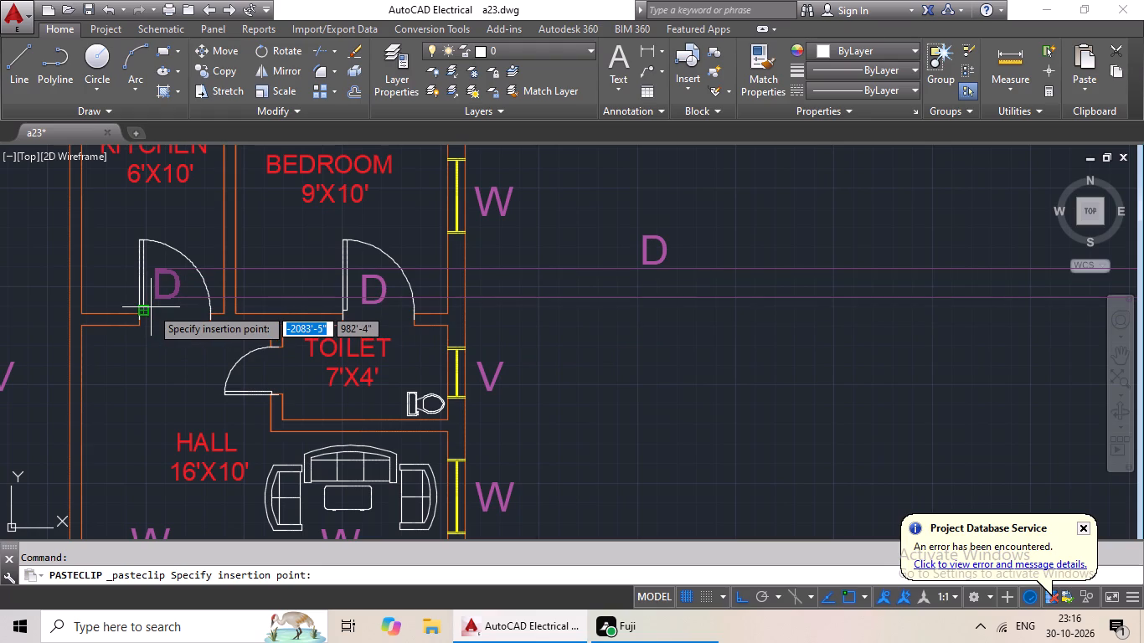
scroll(162, 316, "up", 2)
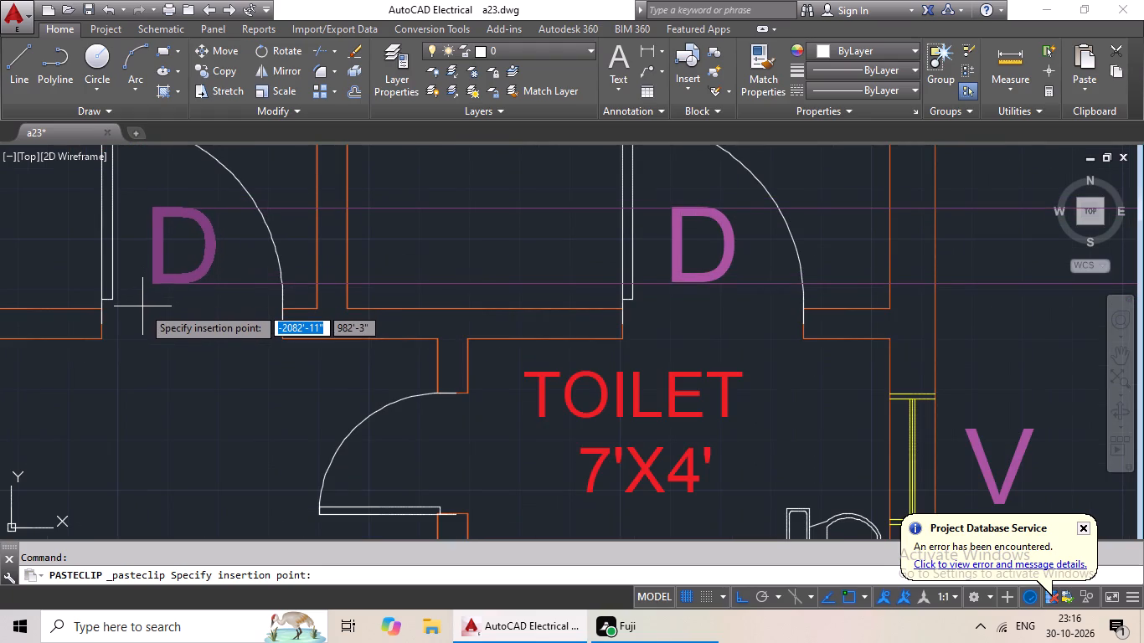
left_click(142, 305)
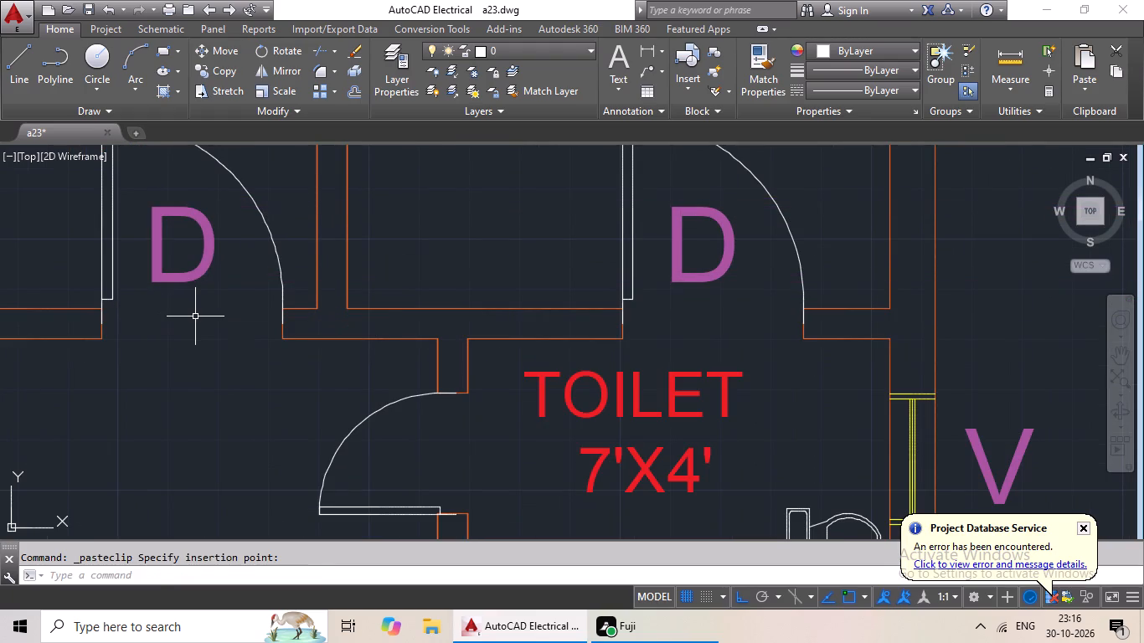
Paste the D label inside the door swings of the left block's top bedroom and top kitchen.
key("ctrl+v")
scroll(291, 325, "down", 3, "ctrl")
middle_click_drag(303, 337, 382, 263)
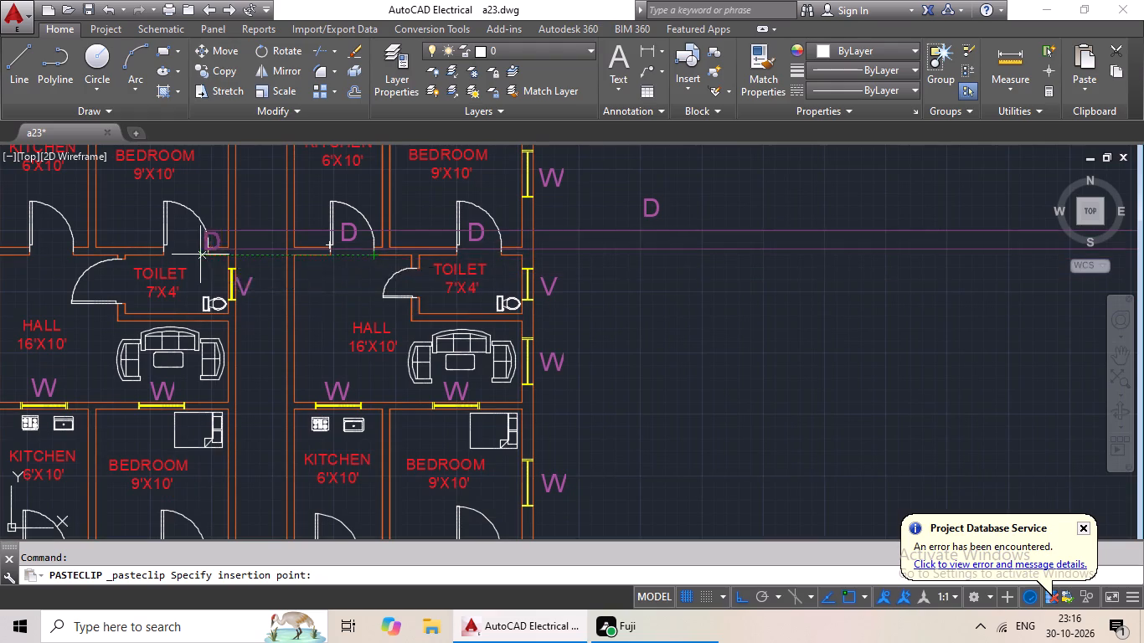
middle_click_drag(200, 253, 399, 279)
scroll(384, 280, "up", 3)
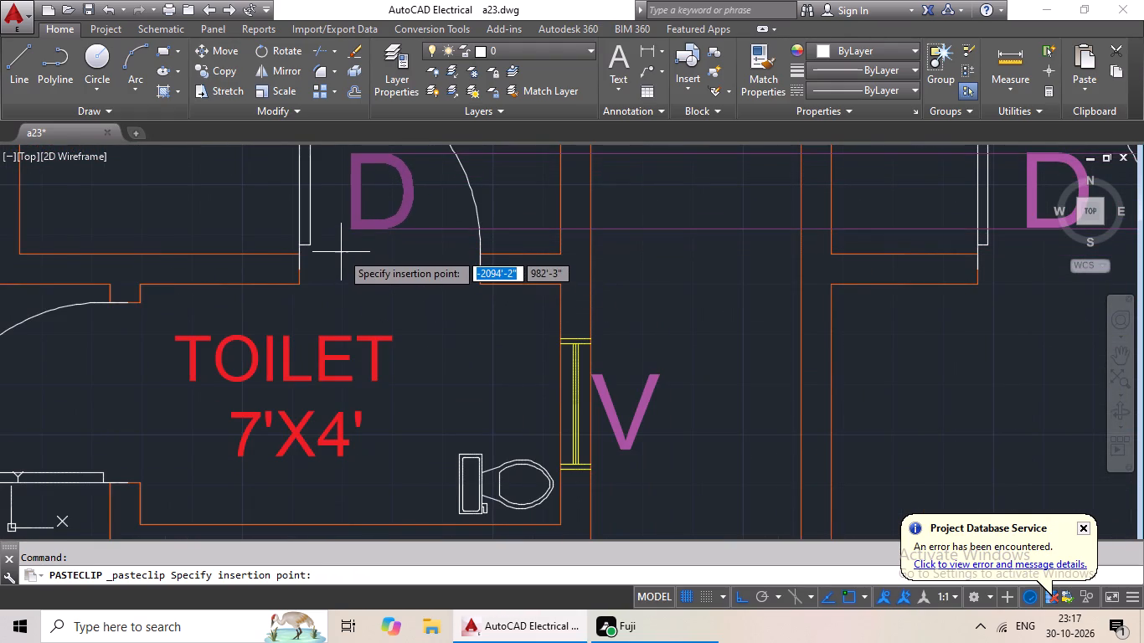
left_click(341, 251)
key("ctrl+v")
scroll(384, 265, "down", 2, "ctrl")
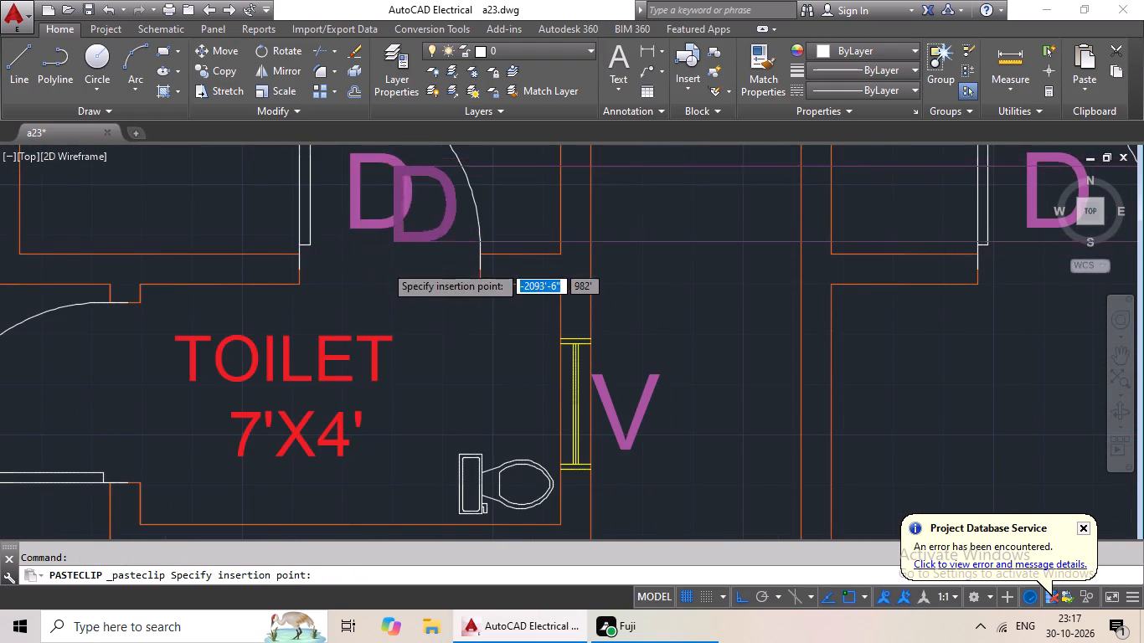
middle_click_drag(406, 274, 639, 272)
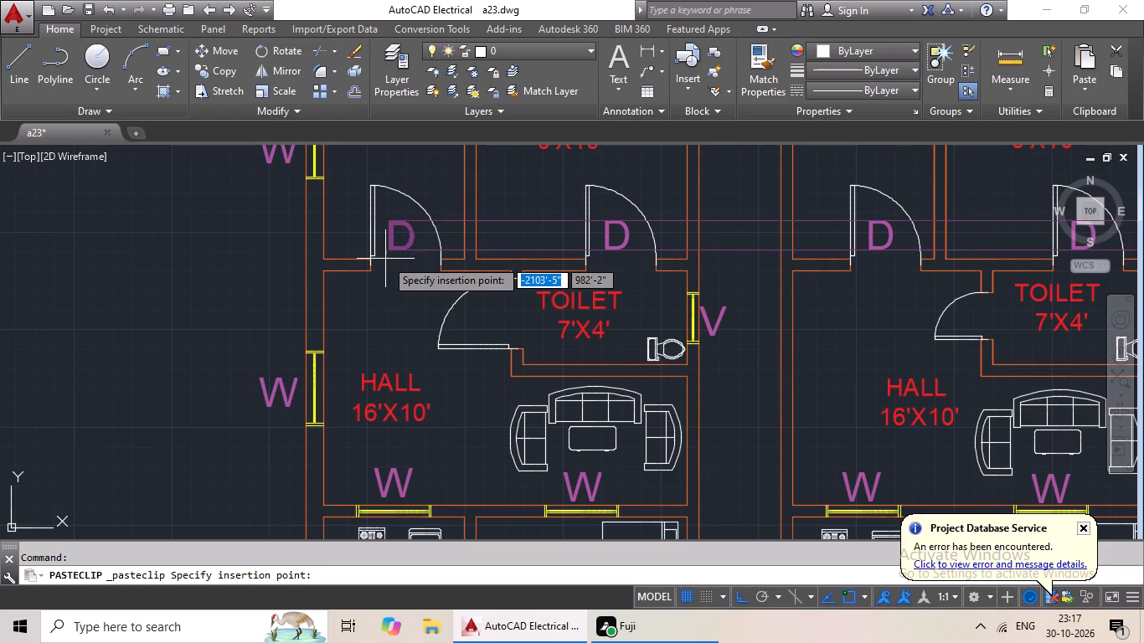
left_click(385, 259)
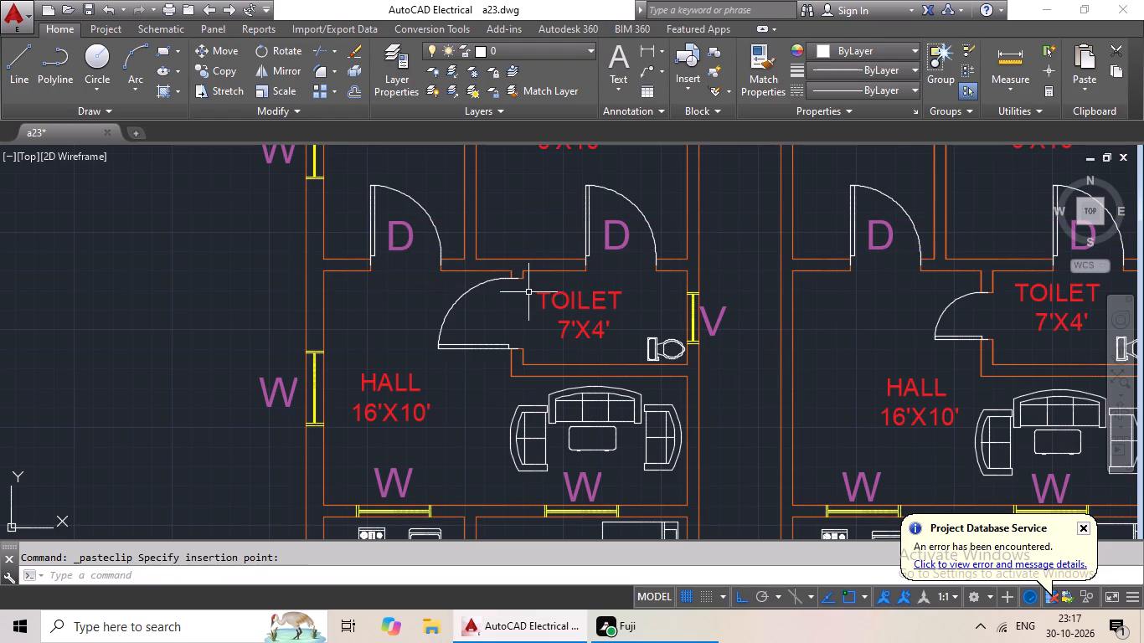
Paste the D label inside the kitchen and bedroom door swings of the left block's second unit from the top.
key("ctrl+v")
scroll(587, 305, "down", 1)
middle_click_drag(591, 331, 596, 245)
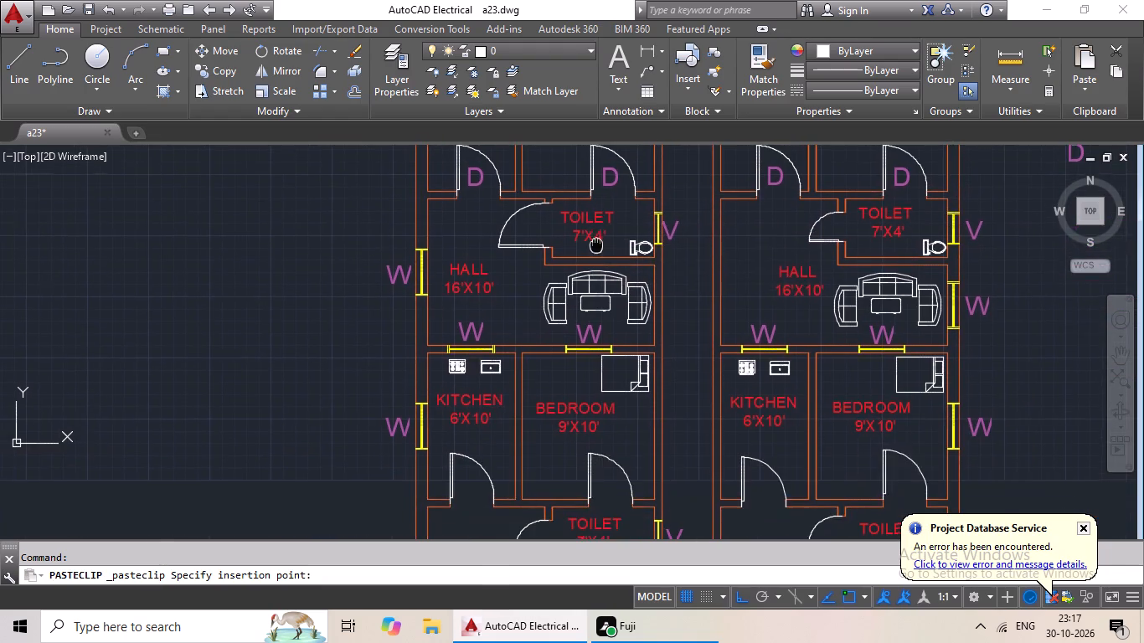
middle_click_drag(667, 260, 516, 271)
middle_click_drag(562, 273, 515, 286)
middle_click_drag(551, 310, 553, 186)
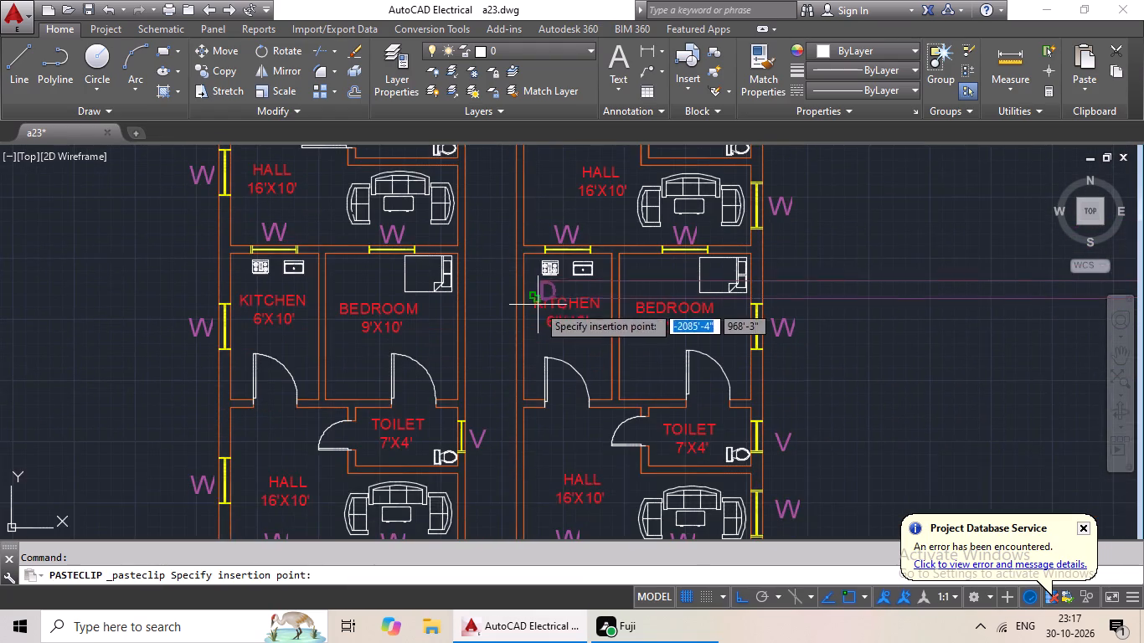
middle_click_drag(542, 297, 593, 185)
scroll(332, 288, "up", 4)
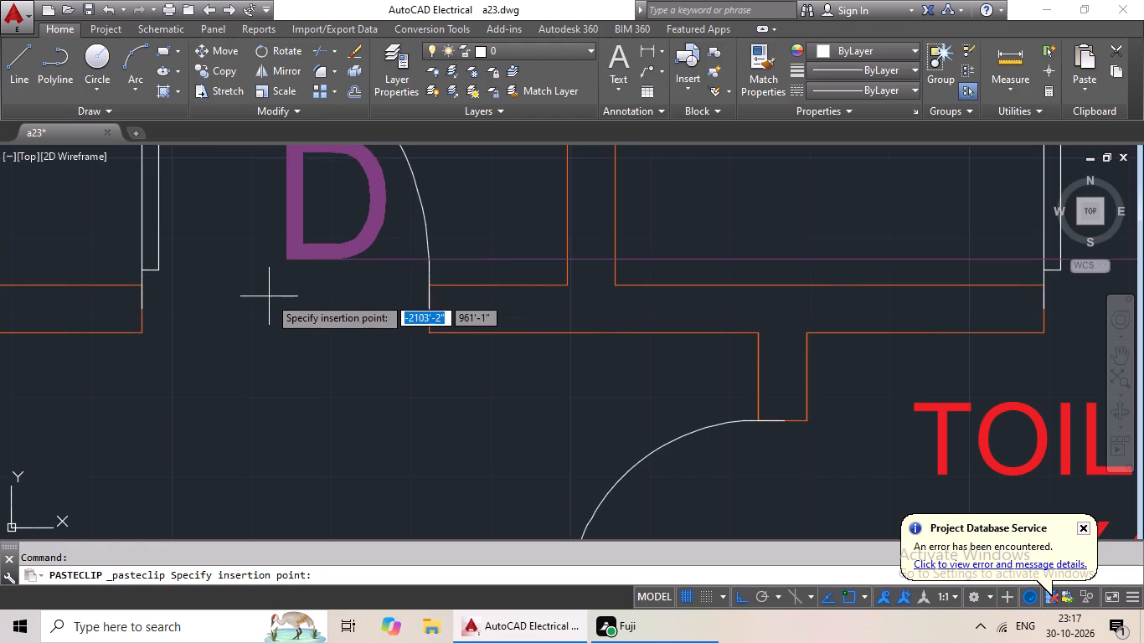
scroll(245, 302, "down", 1)
left_click(219, 289)
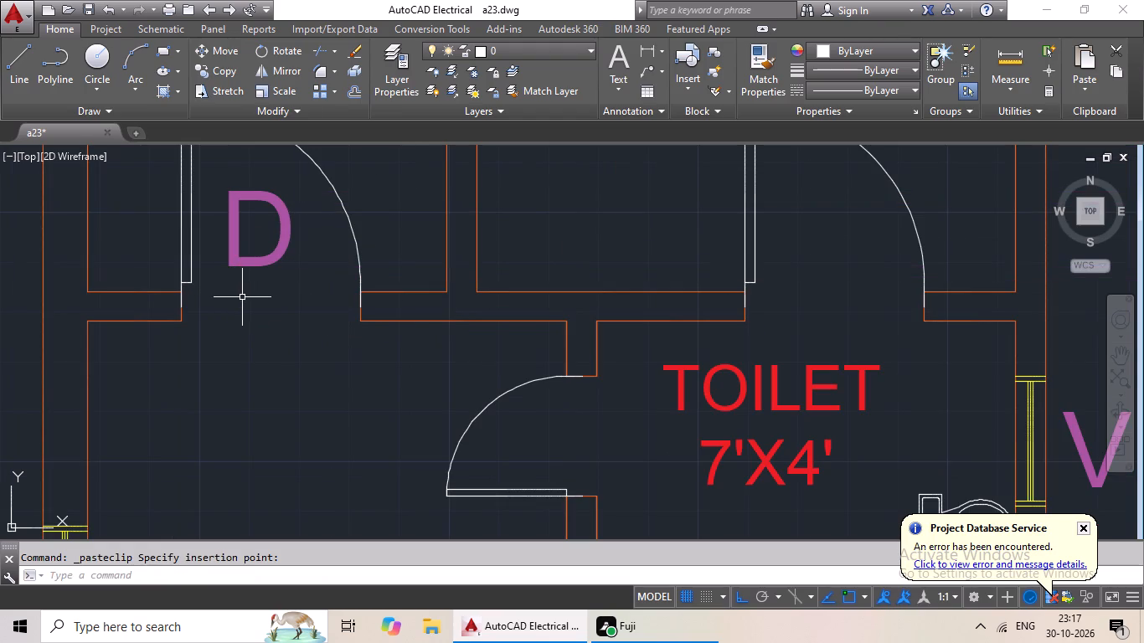
key("ctrl+v")
middle_click_drag(714, 307, 292, 316)
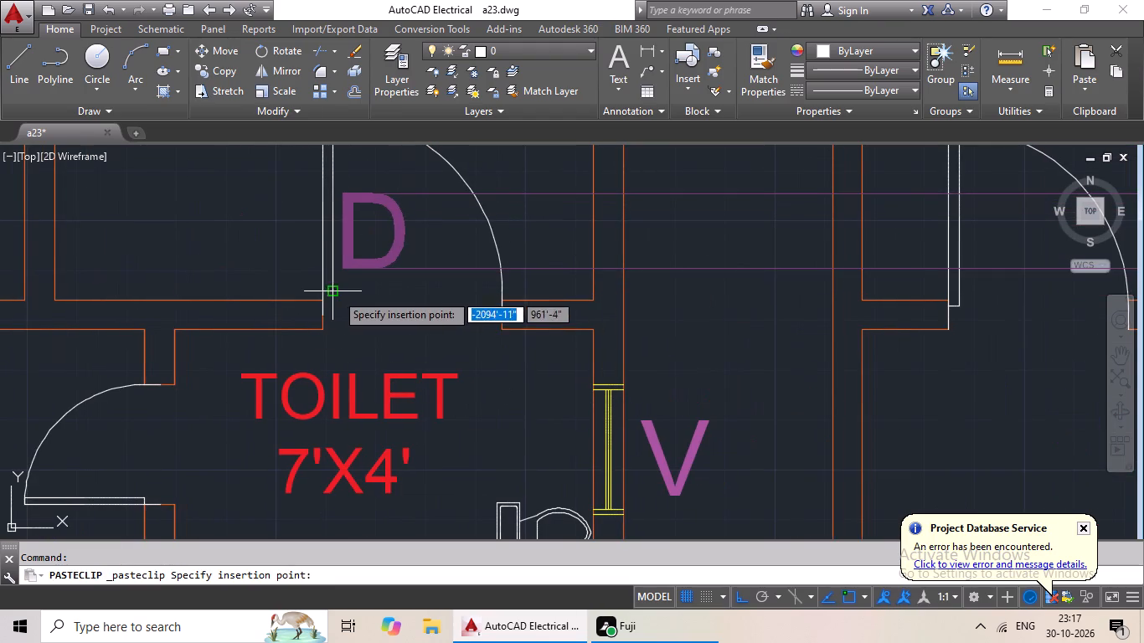
left_click(364, 296)
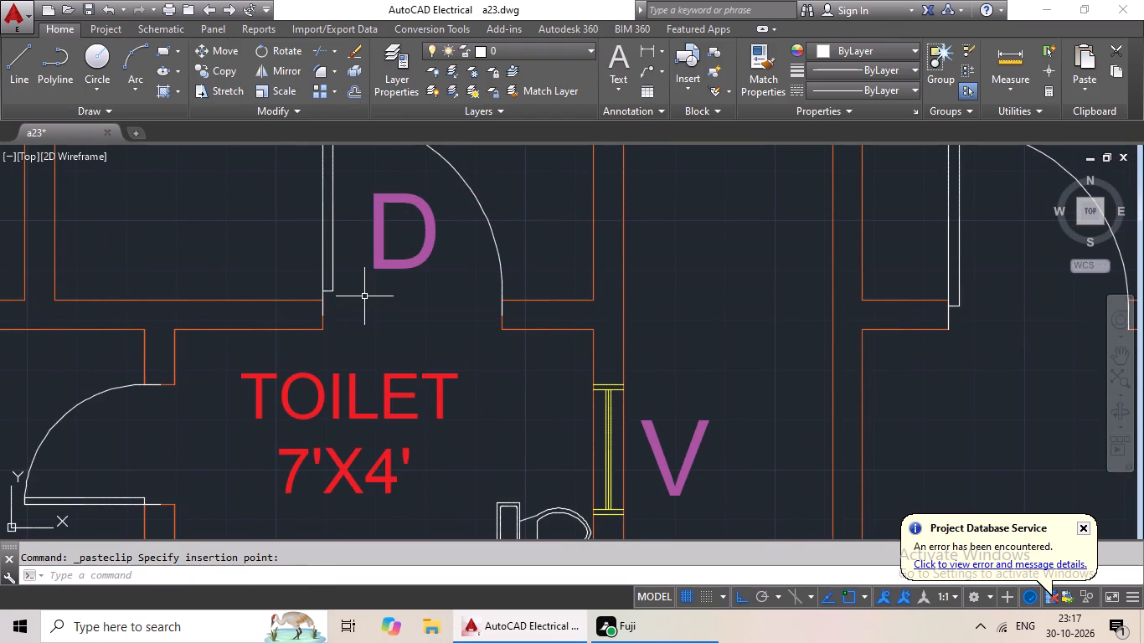
Paste the D label inside the kitchen and bedroom door swings of the right block's second unit from the top.
key("ctrl+v")
scroll(456, 321, "down", 2)
middle_click_drag(441, 330, 274, 350)
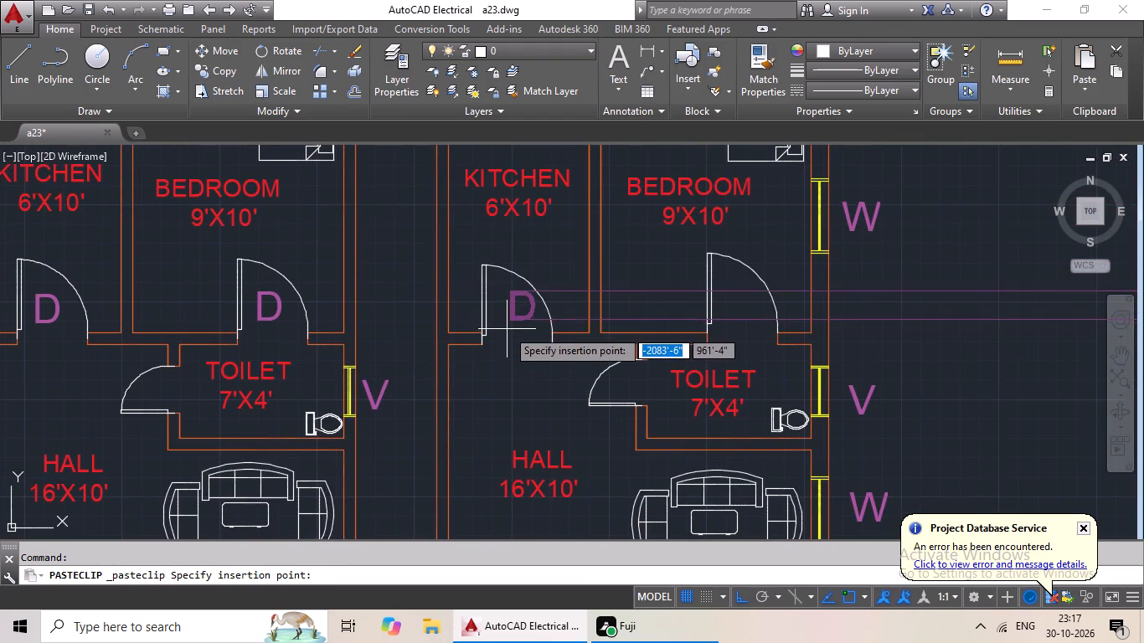
scroll(507, 329, "up", 2)
left_click(480, 339)
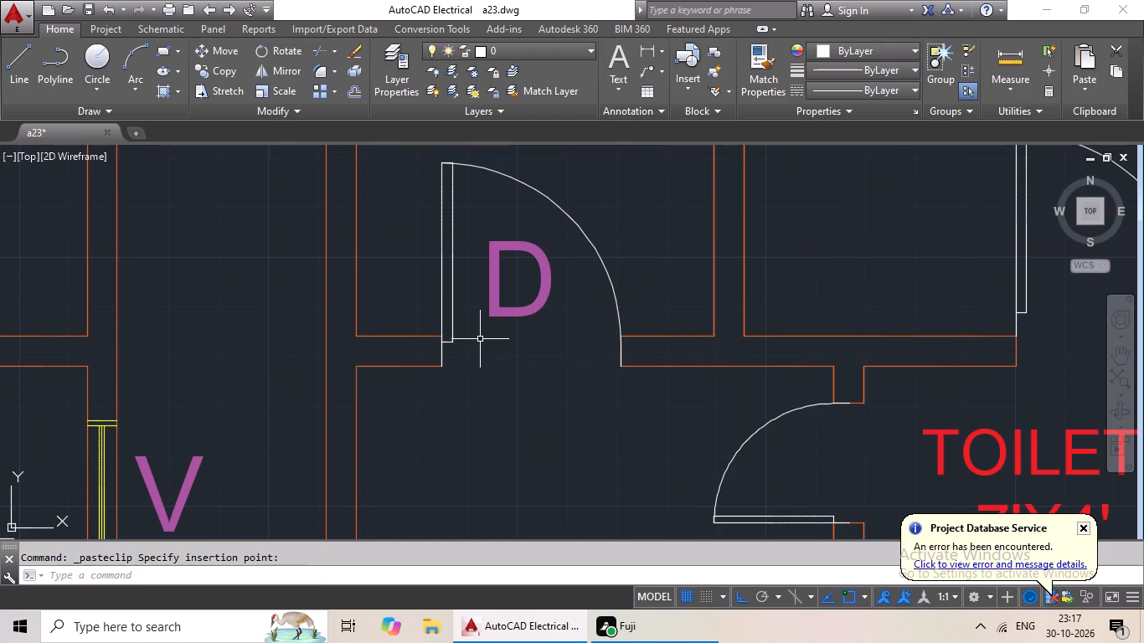
key("ctrl+v")
scroll(547, 342, "down", 2)
middle_click_drag(549, 343, 282, 307)
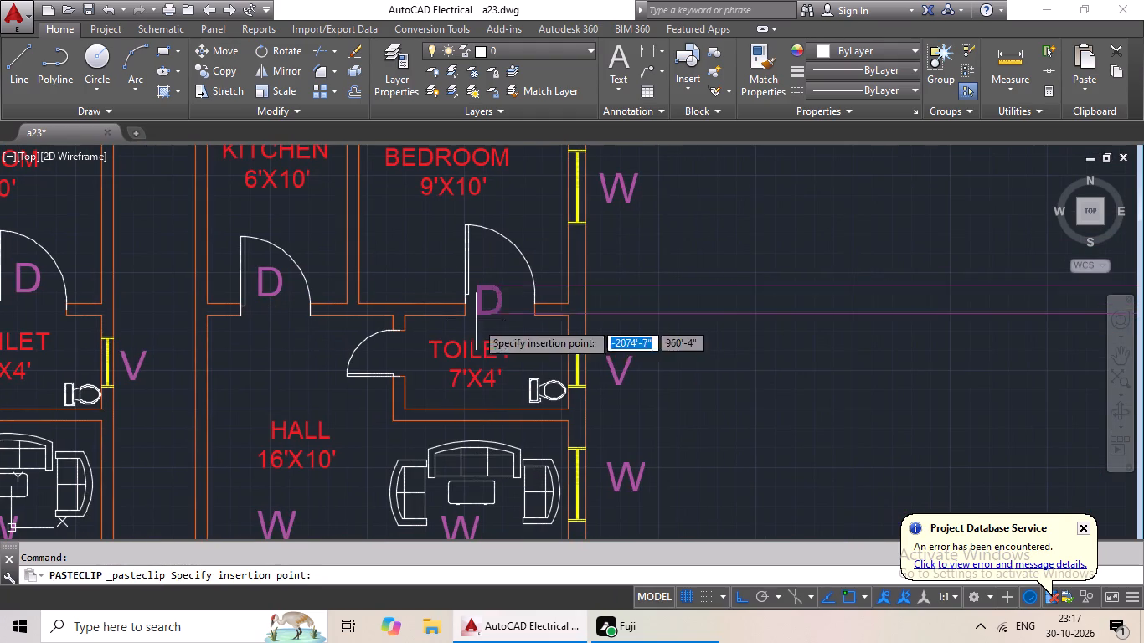
left_click(483, 301)
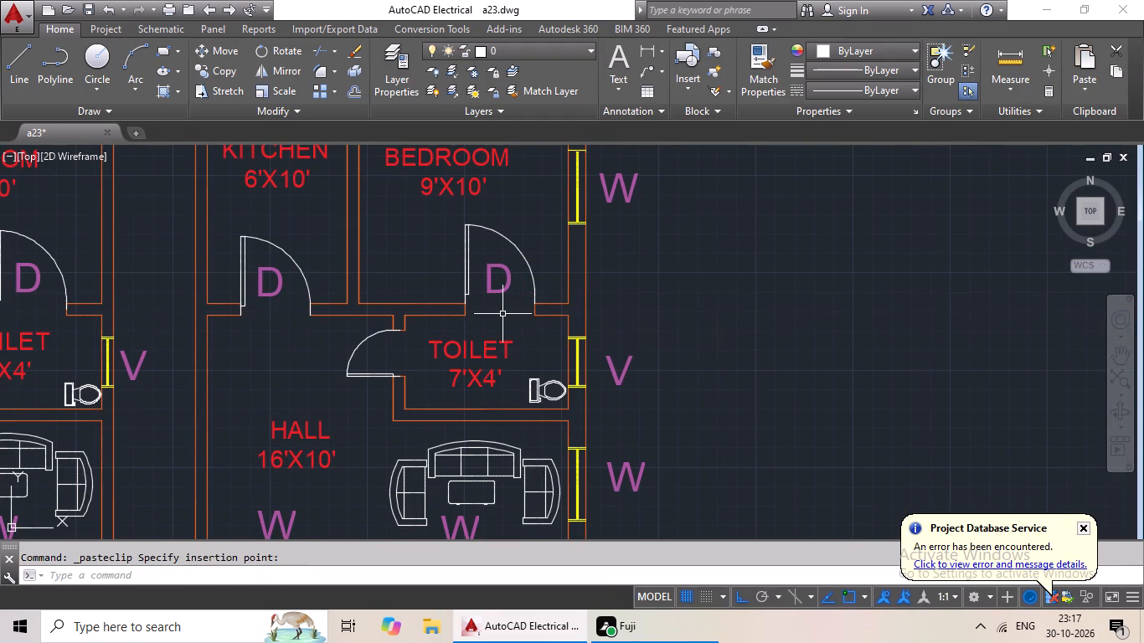
Paste the D label inside the kitchen and bedroom door swings of the left block's third unit from the top.
key("ctrl+v")
scroll(484, 358, "down", 1, "ctrl")
middle_click_drag(476, 362, 527, 195)
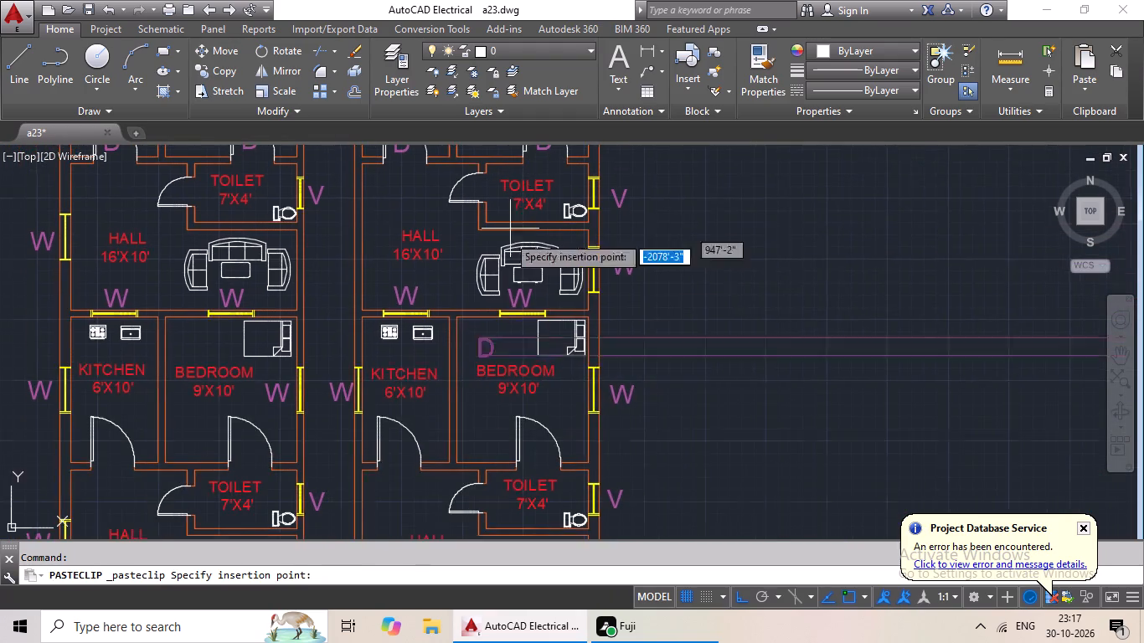
middle_click_drag(436, 285, 504, 203)
scroll(152, 384, "up", 2)
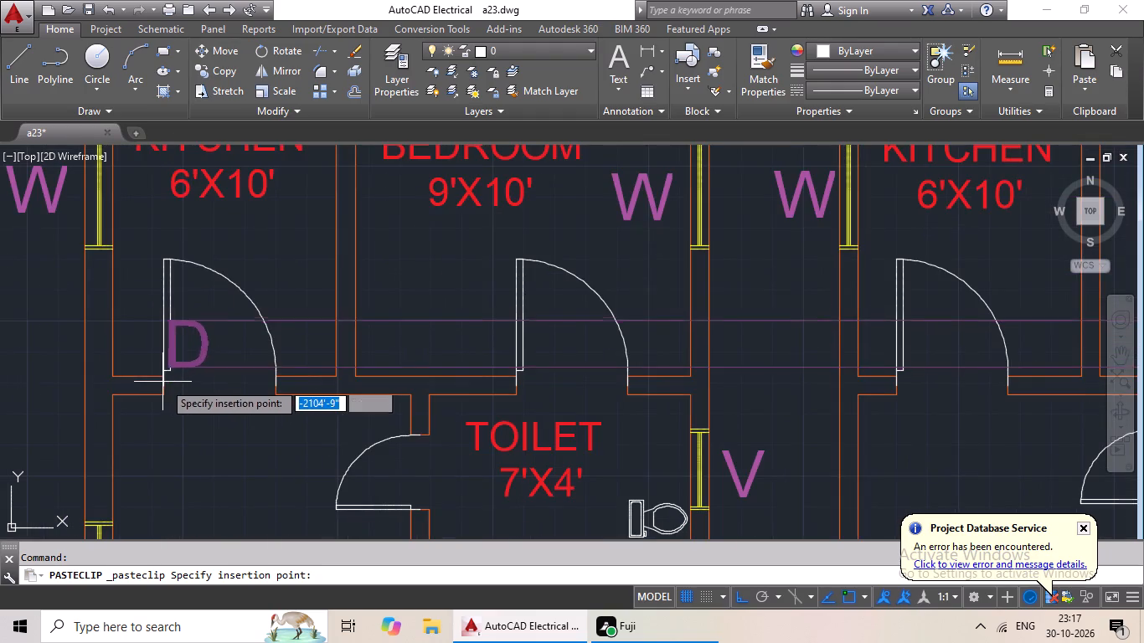
scroll(177, 377, "up", 2)
left_click(193, 365)
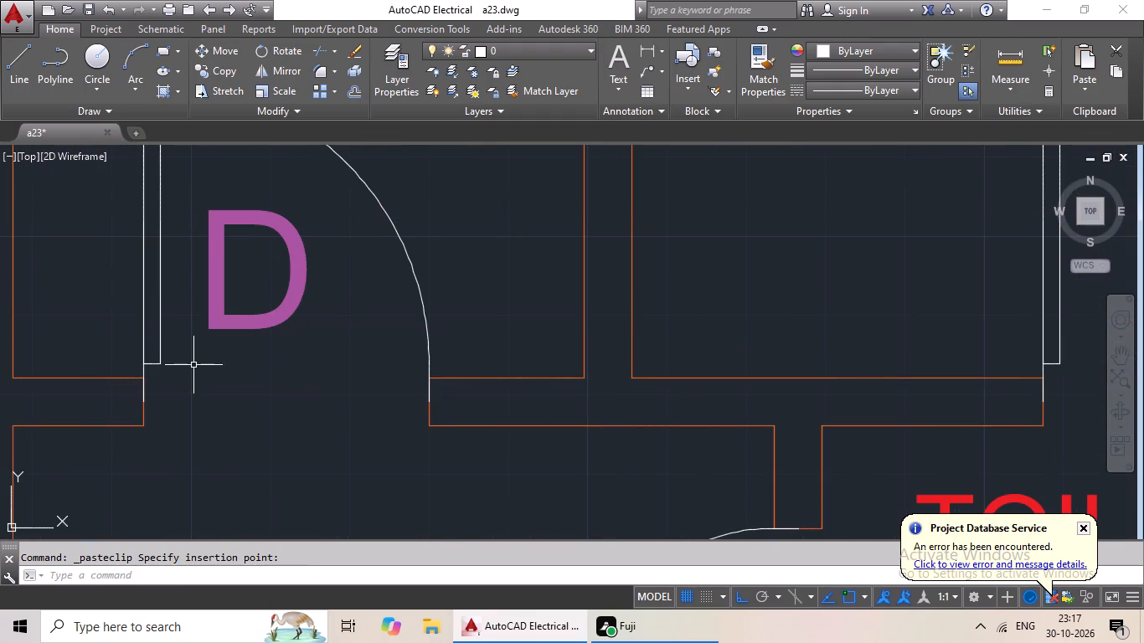
key("ctrl+v")
scroll(425, 363, "down", 2)
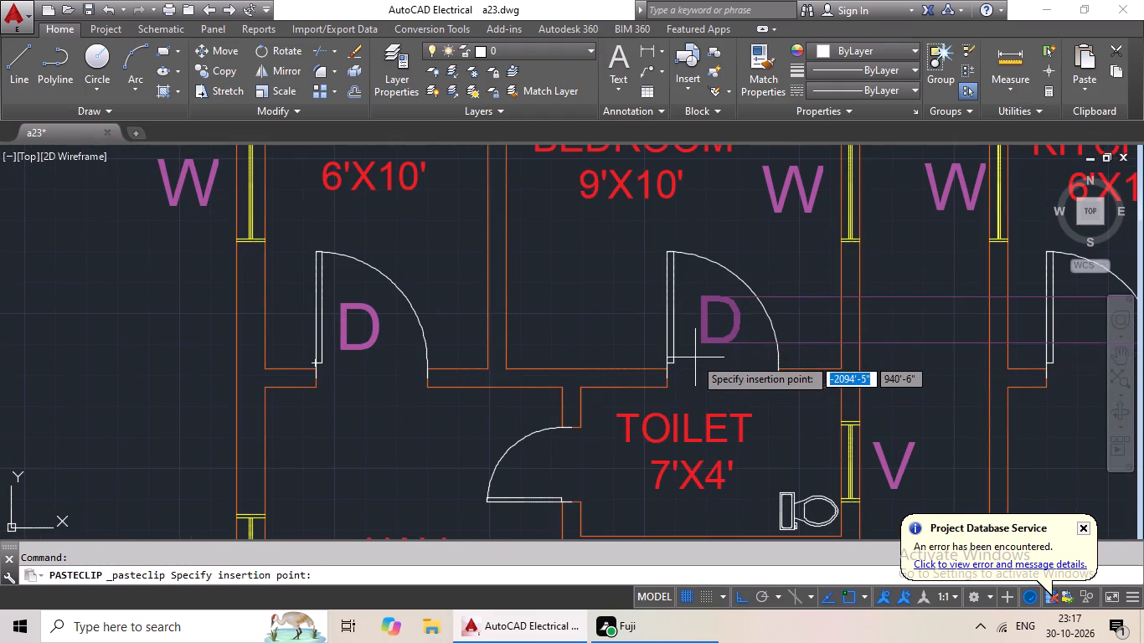
left_click(692, 357)
Paste the D label inside the kitchen and bedroom door swings of the right block's third unit from the top.
key("ctrl+v")
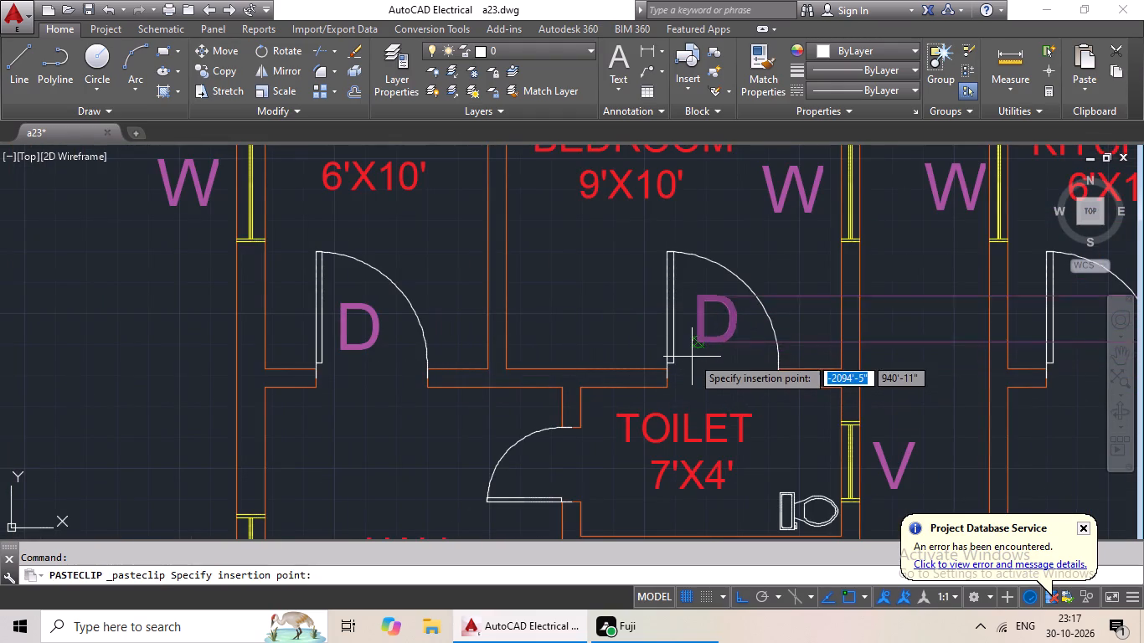
scroll(706, 362, "down", 1)
middle_click_drag(714, 366, 254, 281)
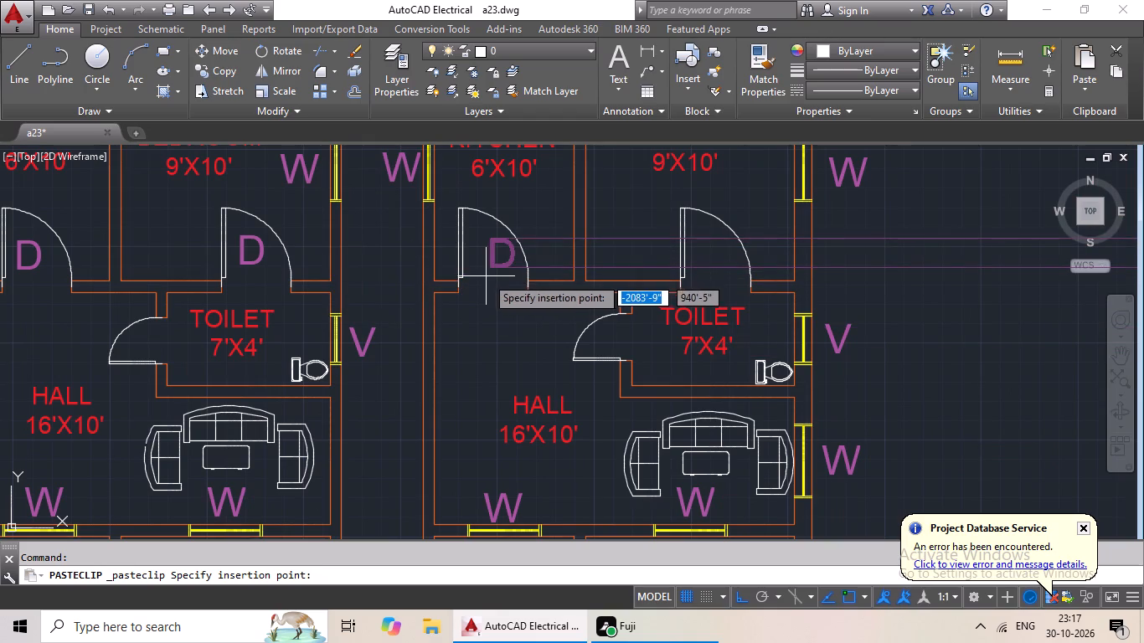
left_click(478, 277)
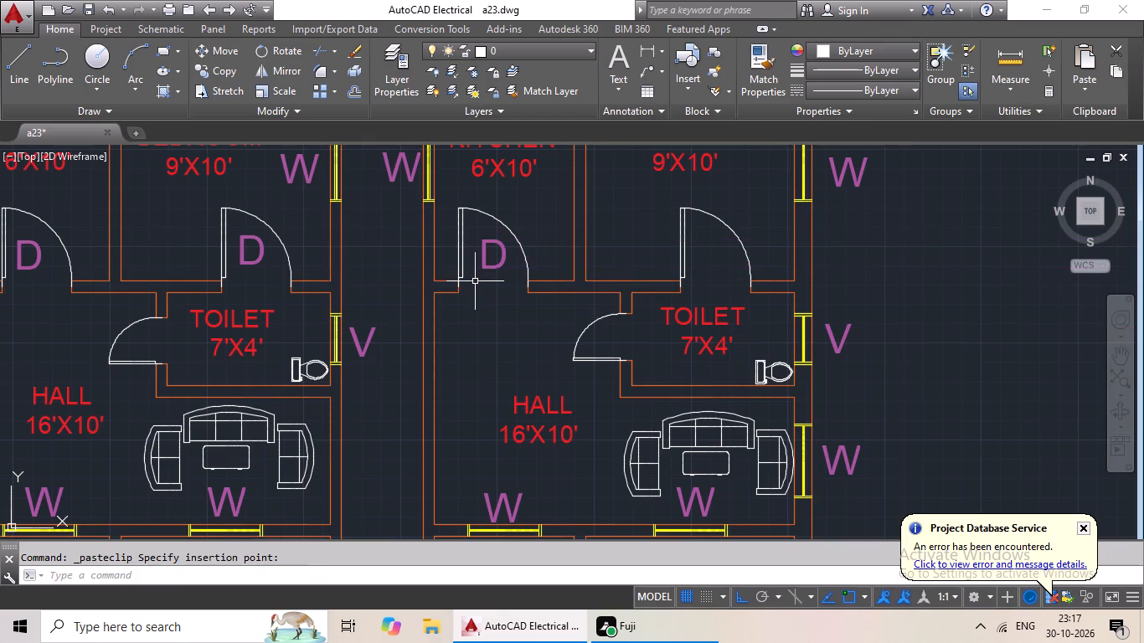
key("ctrl+v")
scroll(703, 289, "up", 2)
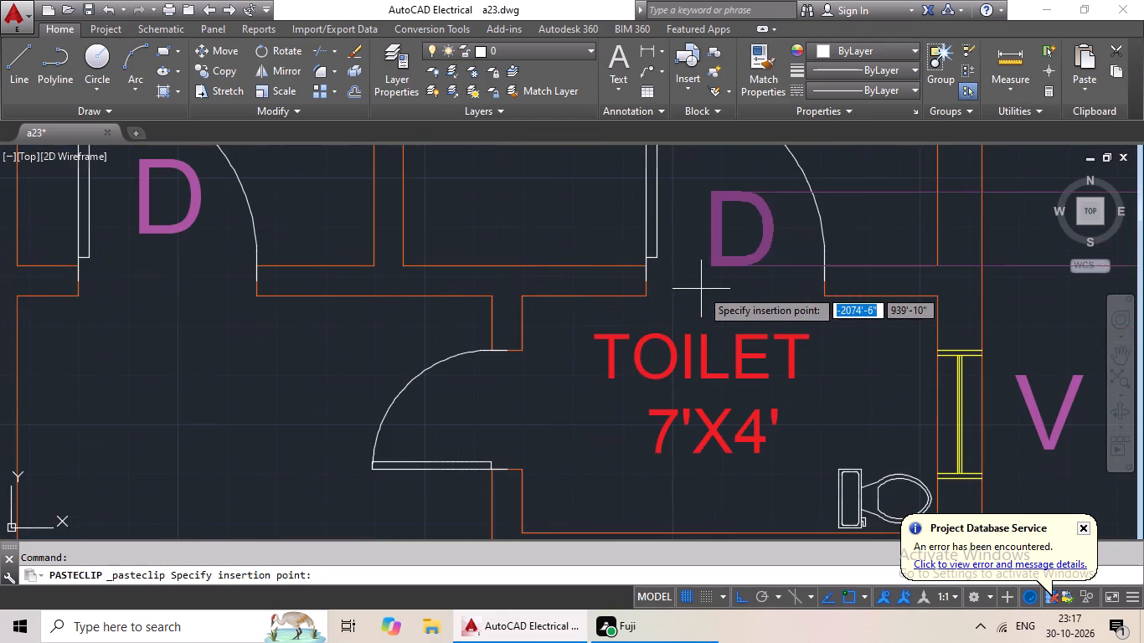
left_click(692, 254)
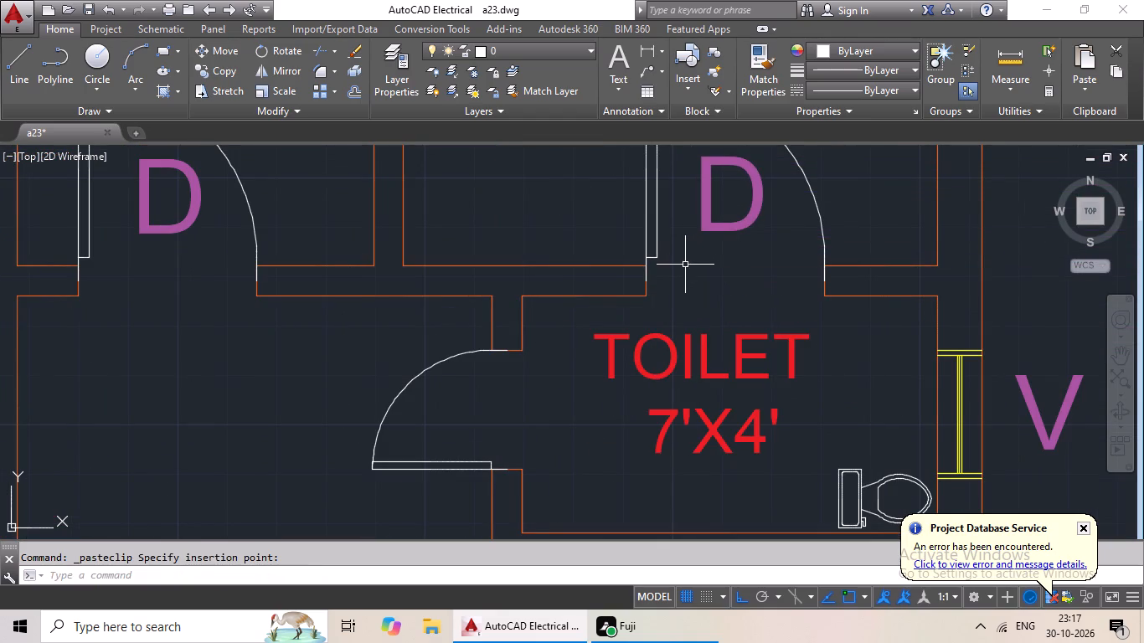
Paste the D label inside the door swings of the left block's bottom kitchen and bottom bedroom.
key("ctrl+v")
scroll(670, 285, "down", 2, "ctrl")
middle_click_drag(634, 320, 667, 208)
scroll(612, 303, "down", 1)
middle_click_drag(611, 306, 615, 291)
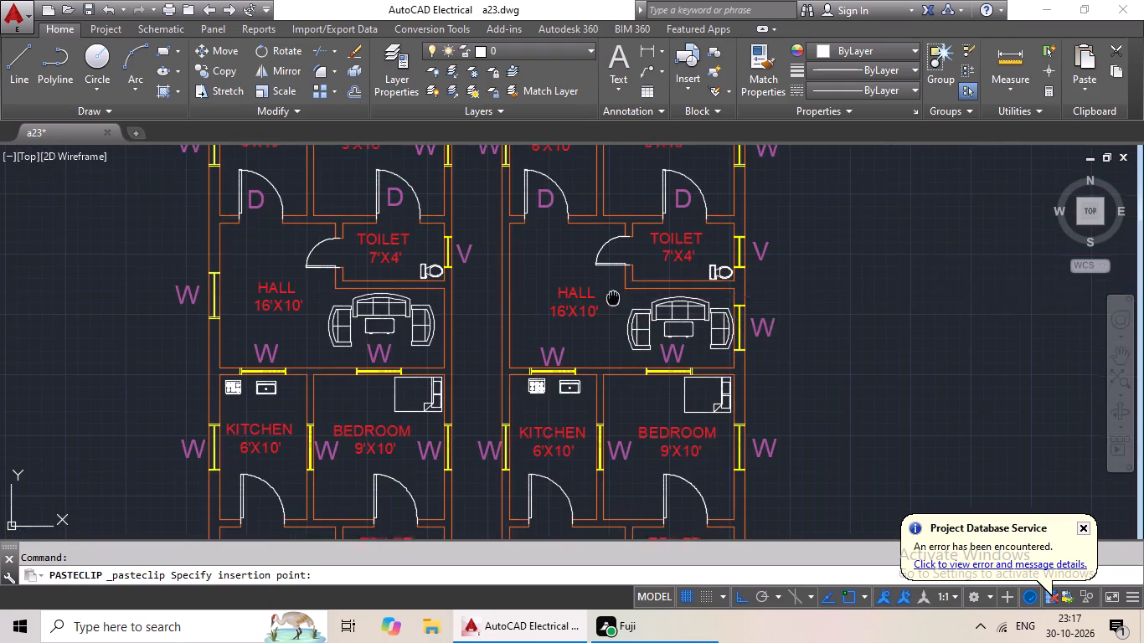
middle_click_drag(615, 291, 621, 168)
scroll(262, 385, "up", 3)
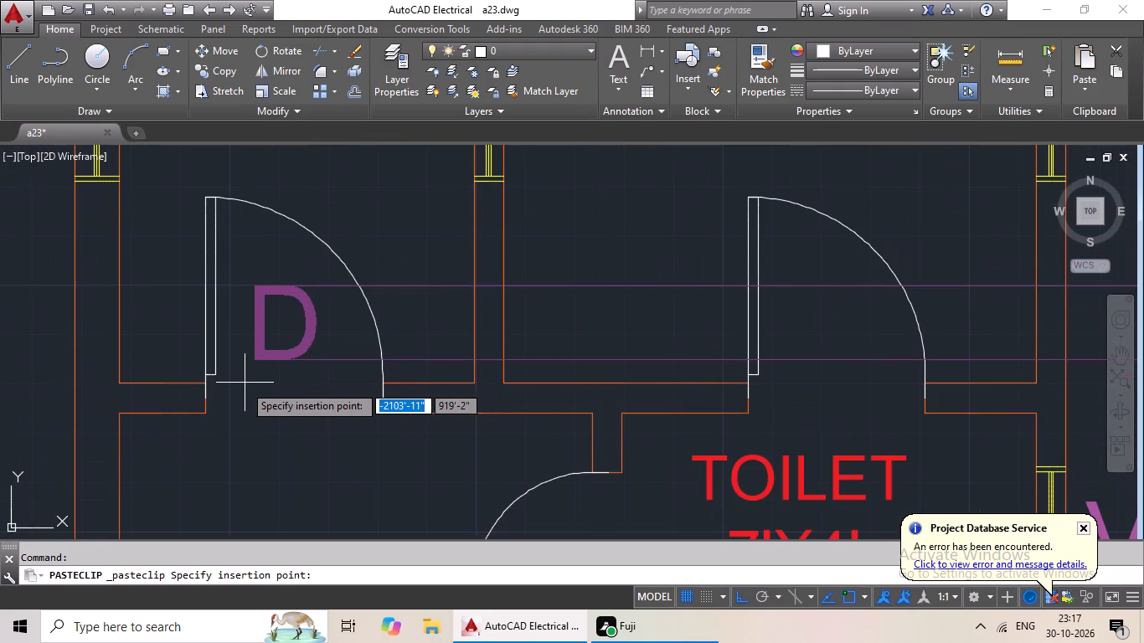
left_click(243, 388)
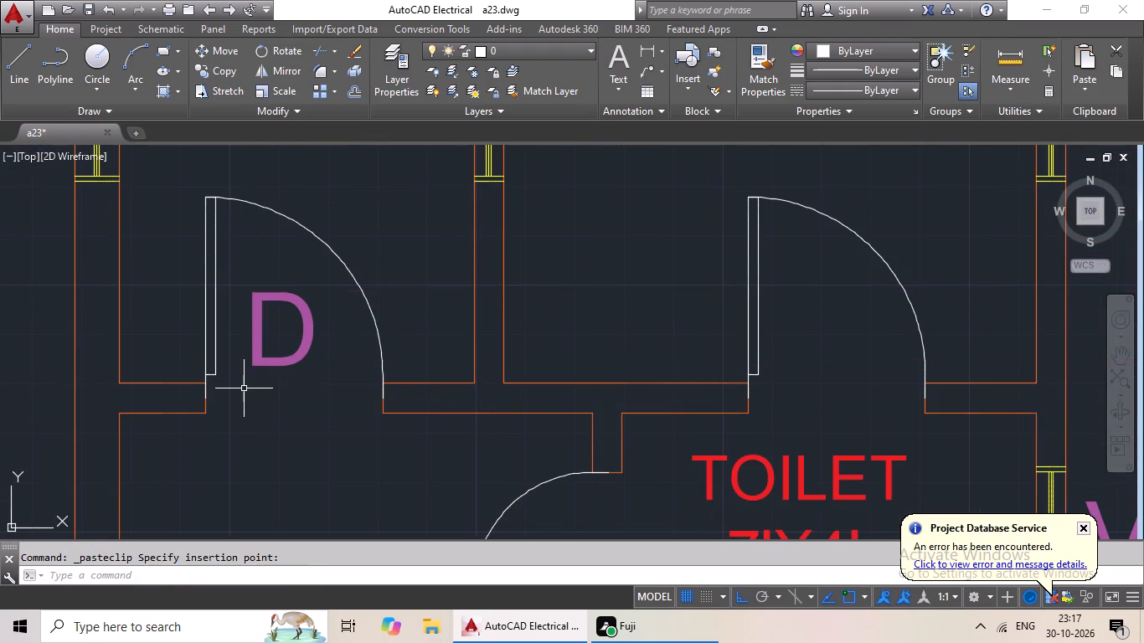
key("ctrl+v")
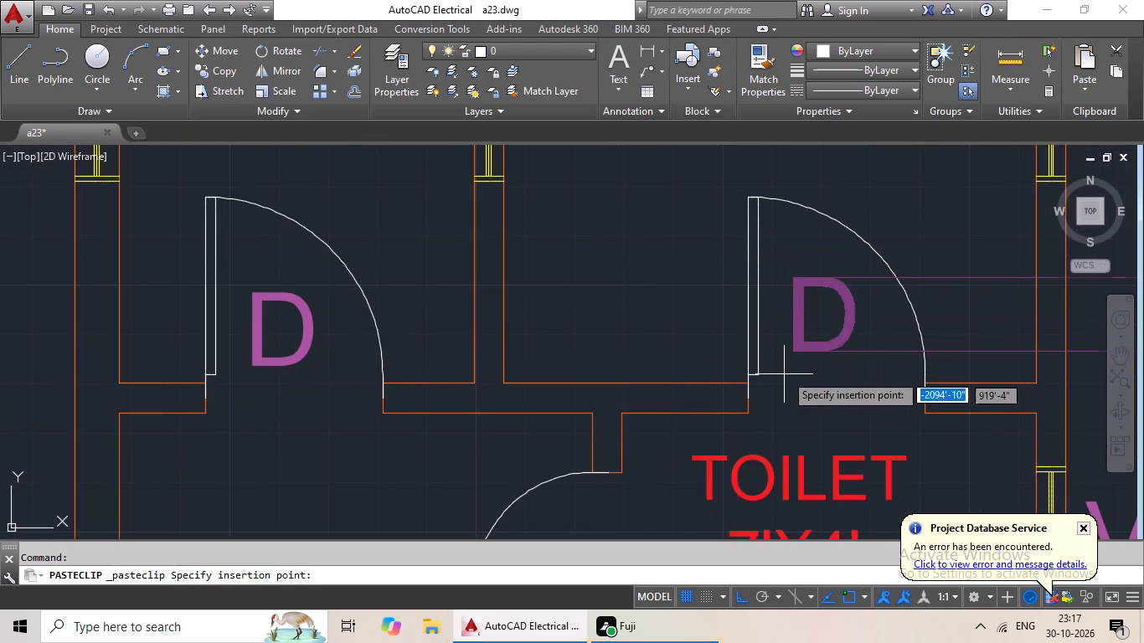
left_click(785, 373)
Paste the D label inside the door swings of the right block's bottom kitchen and bottom bedroom.
key("ctrl+v")
scroll(779, 383, "down", 1)
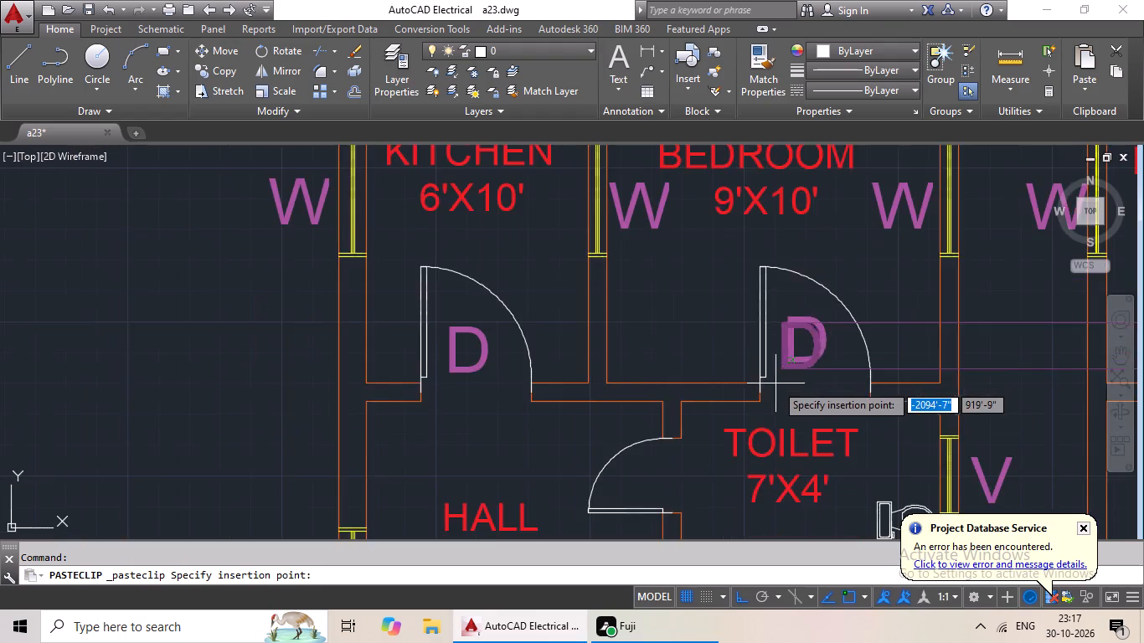
middle_click_drag(693, 390, 267, 381)
left_click(753, 359)
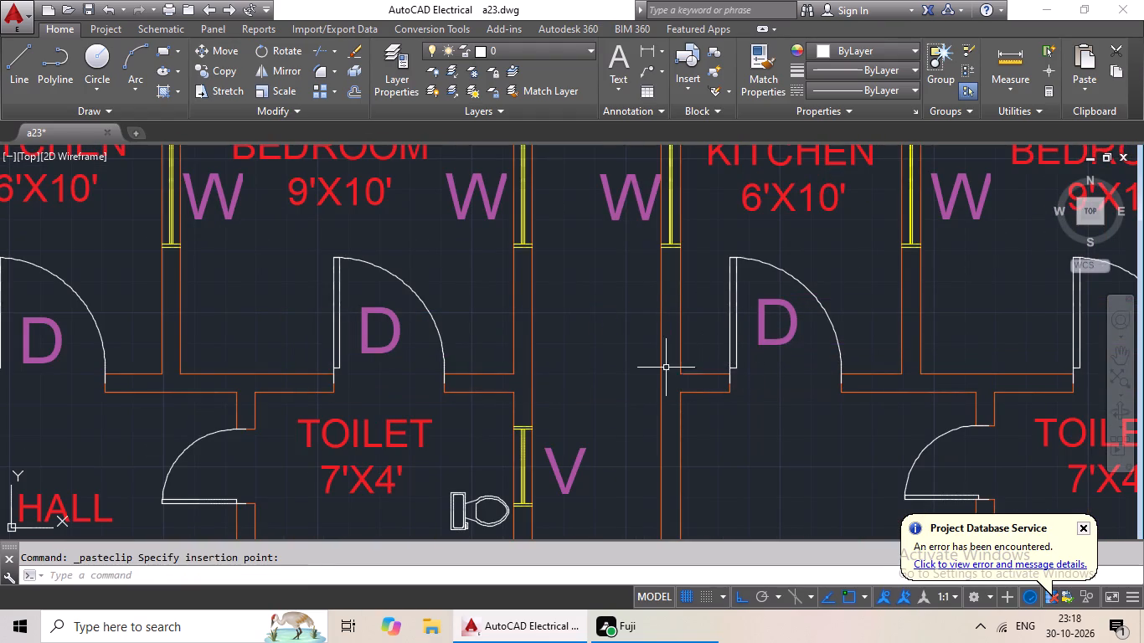
key("ctrl+v")
scroll(682, 393, "down", 2, "ctrl")
middle_click_drag(677, 393, 445, 381)
scroll(647, 368, "up", 2)
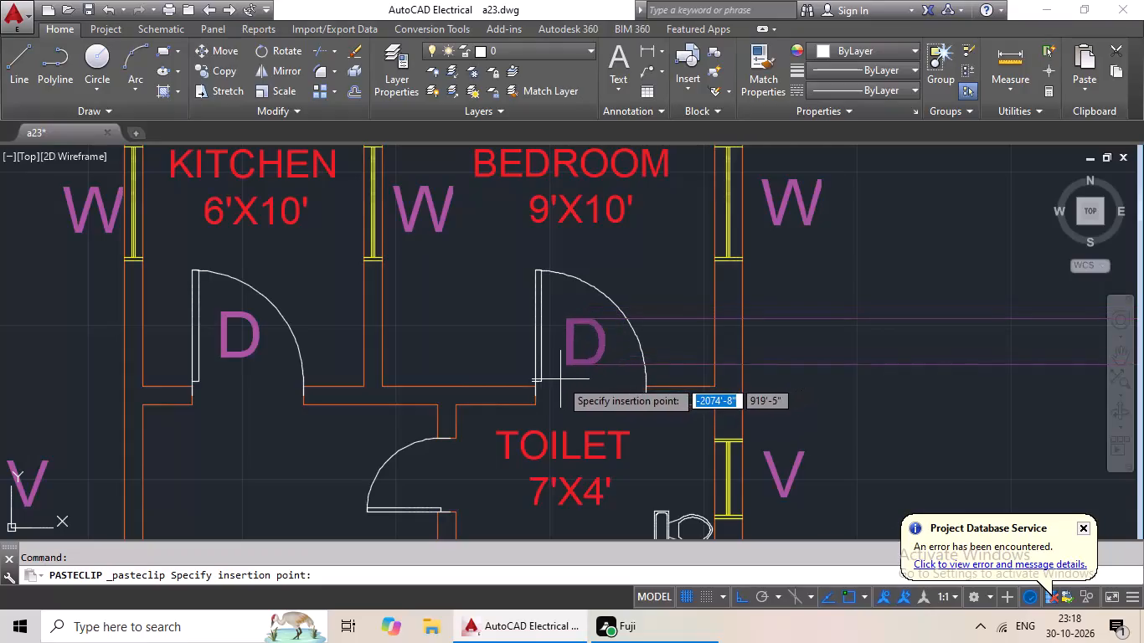
left_click(560, 380)
Change the spare D label beside the right block's upper units to MD.
scroll(572, 385, "down", 2)
middle_click_drag(579, 409, 578, 299)
scroll(572, 415, "down", 1)
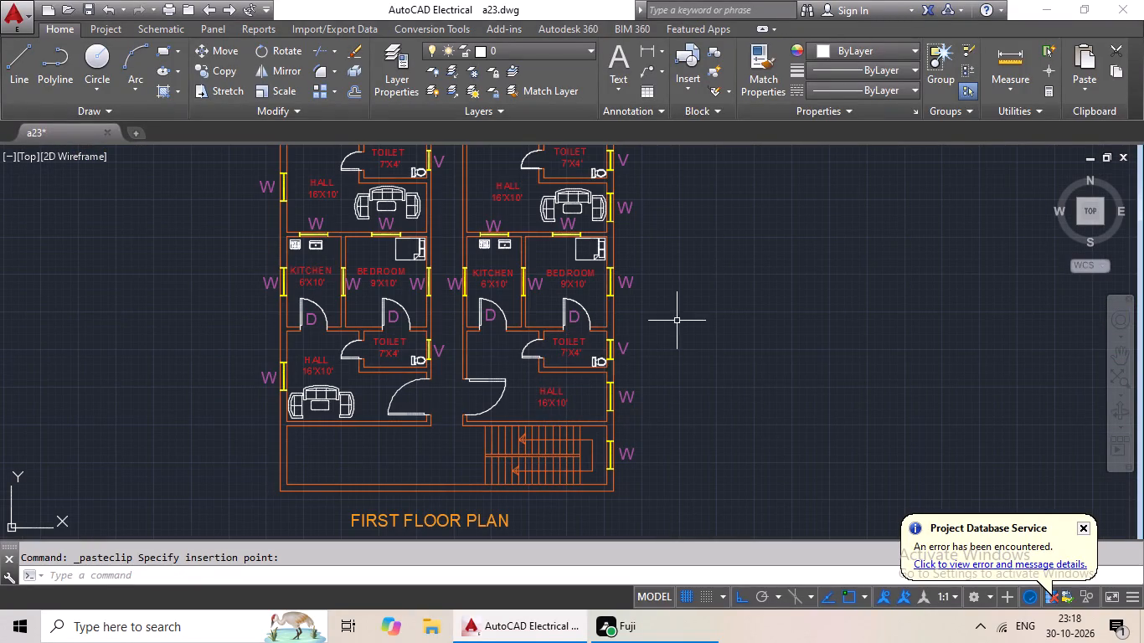
middle_click_drag(671, 282, 591, 398)
middle_click_drag(668, 310, 654, 385)
scroll(666, 304, "down", 2)
middle_click_drag(686, 286, 684, 291)
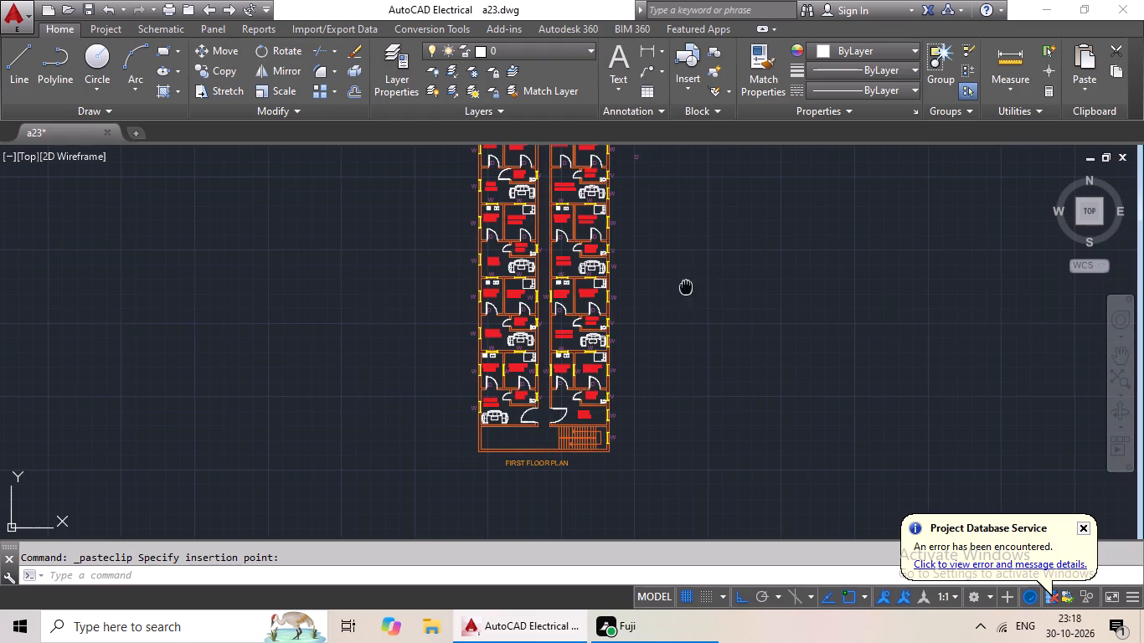
middle_click_drag(684, 291, 623, 409)
scroll(579, 287, "up", 4)
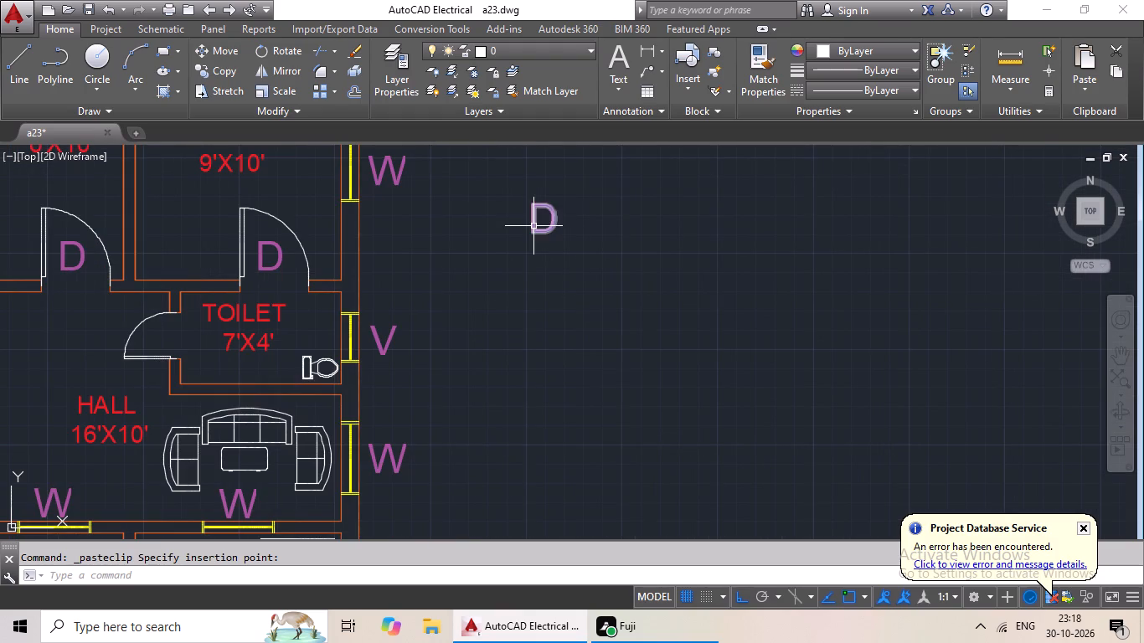
double_click(533, 226)
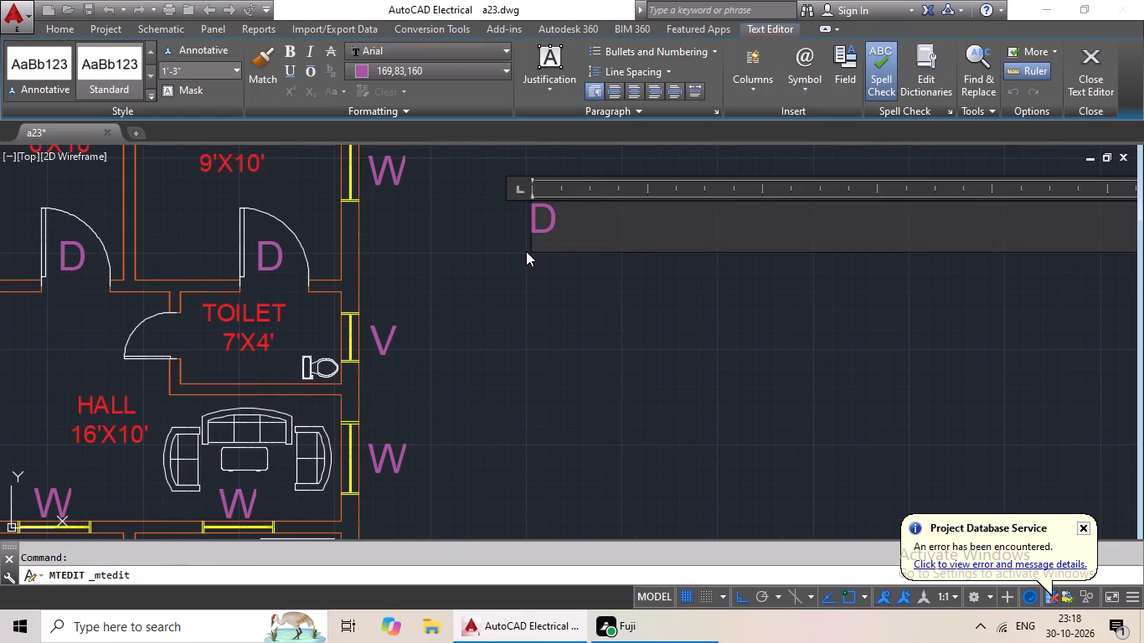
key("ctrl+m")
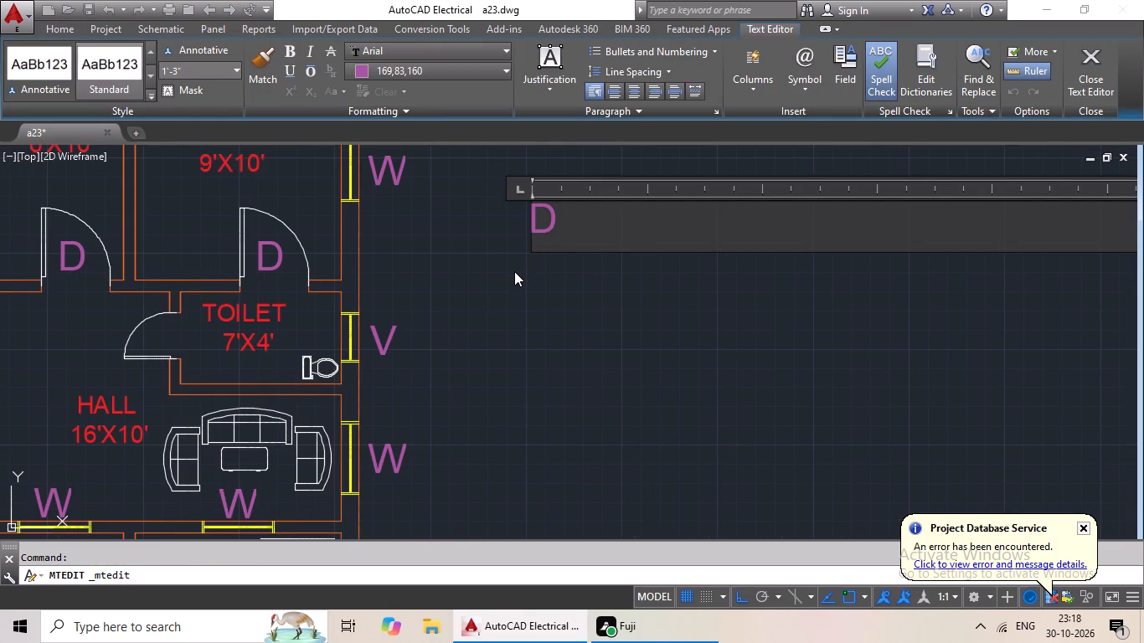
key("shift+m")
left_click(529, 284)
Copy the spare MD label and paste it inside both blocks' main entrance door swings at the bottom halls.
left_click(560, 218)
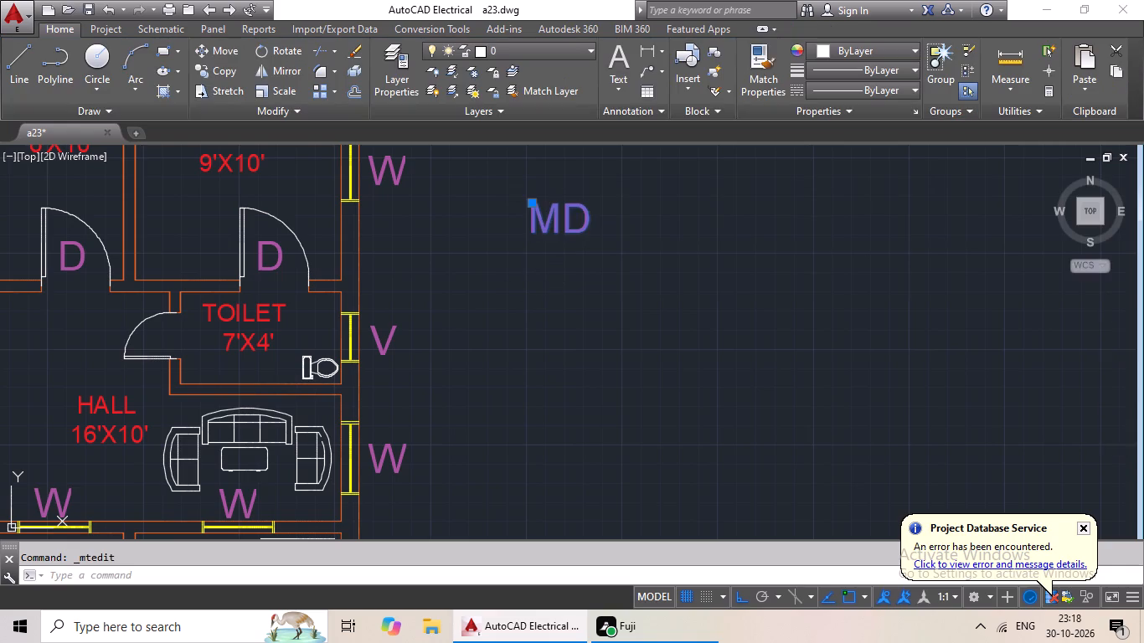
key("ctrl+c")
key("ctrl+v")
scroll(517, 316, "down", 2)
middle_click_drag(517, 315, 566, 160)
middle_click_drag(511, 342, 542, 216)
middle_click_drag(478, 328, 508, 152)
scroll(374, 496, "up", 4)
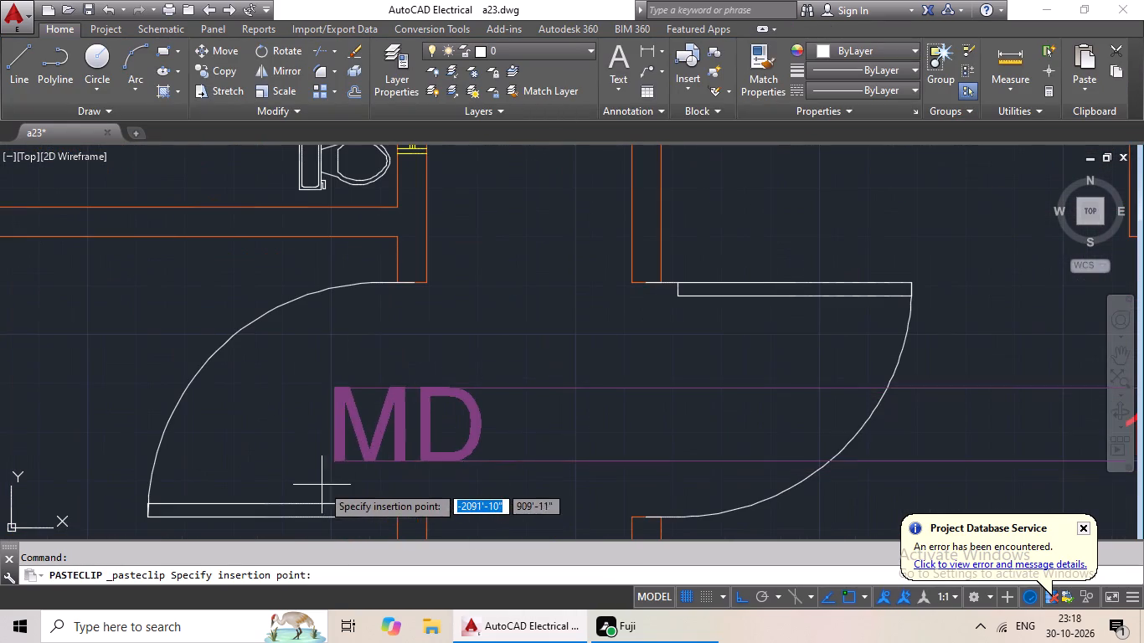
left_click(251, 470)
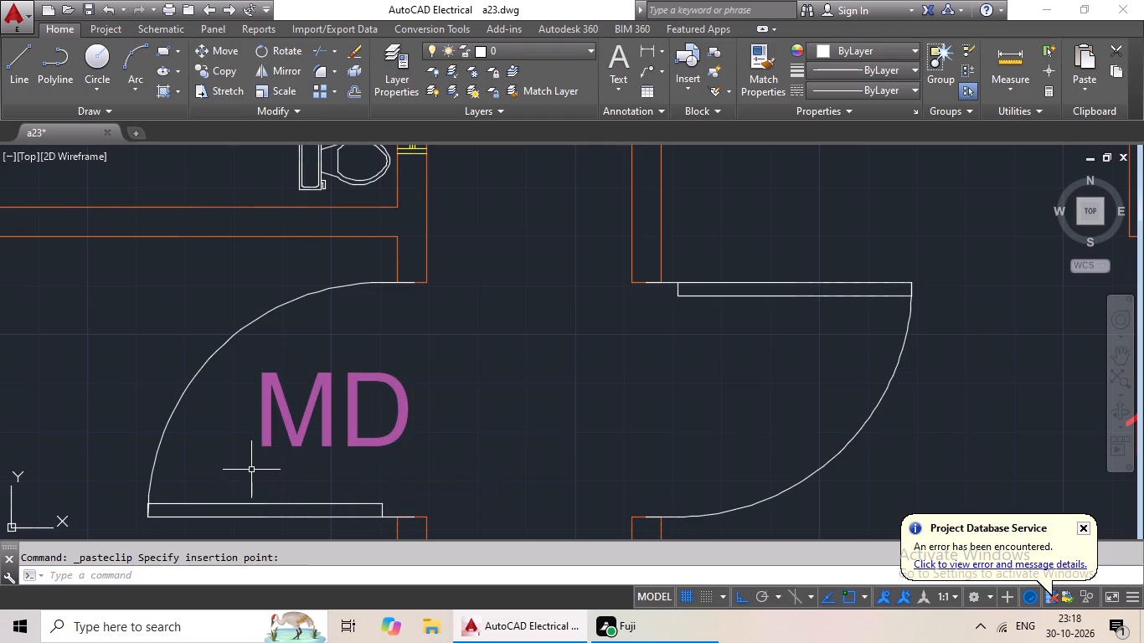
key("ctrl+v")
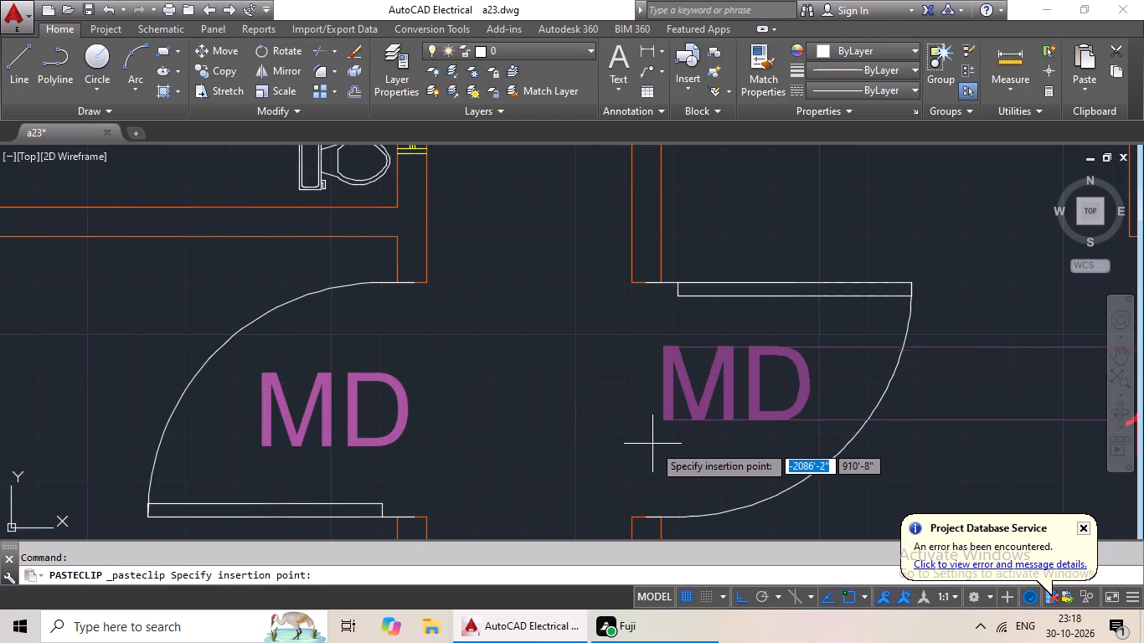
left_click(656, 451)
Change the spare MD label beside the right block to D1.
scroll(747, 413, "down", 4)
middle_click_drag(786, 357, 600, 460)
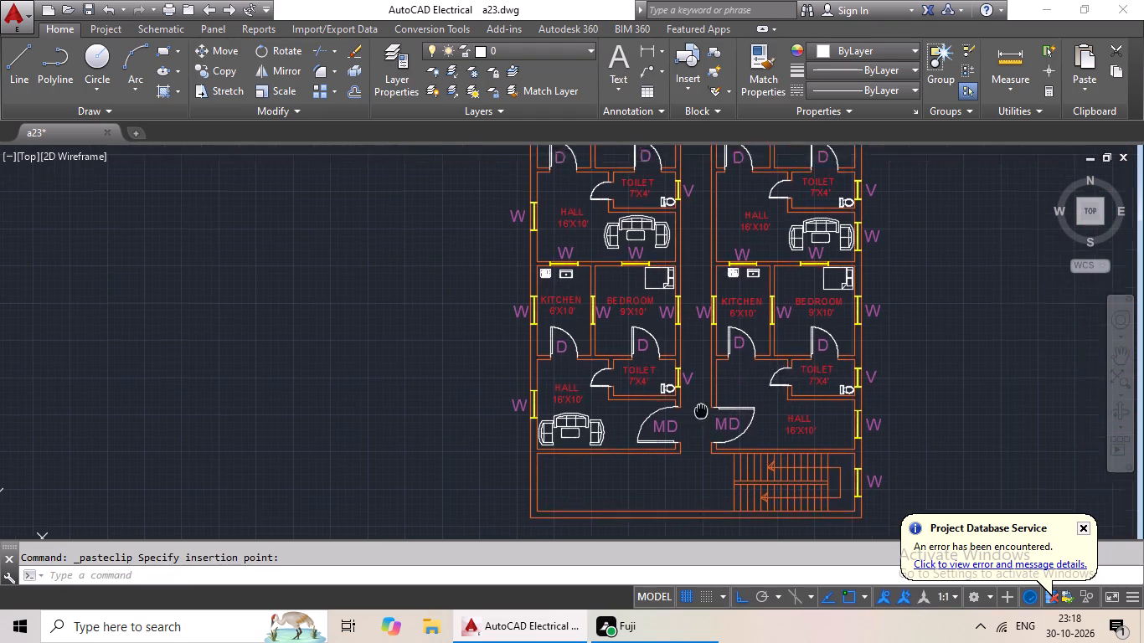
middle_click_drag(600, 460, 590, 466)
middle_click_drag(575, 339, 509, 446)
middle_click_drag(529, 351, 482, 445)
middle_click_drag(660, 326, 638, 388)
middle_click_drag(633, 309, 617, 391)
middle_click_drag(648, 304, 627, 410)
double_click(590, 318)
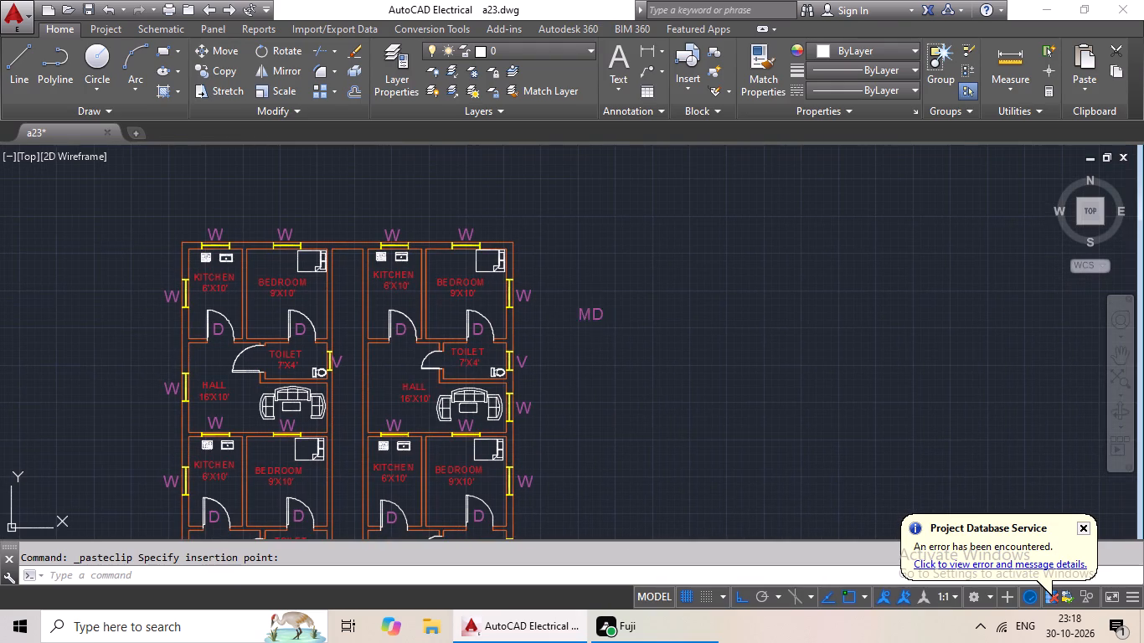
left_click(620, 316)
key("BackSpace")
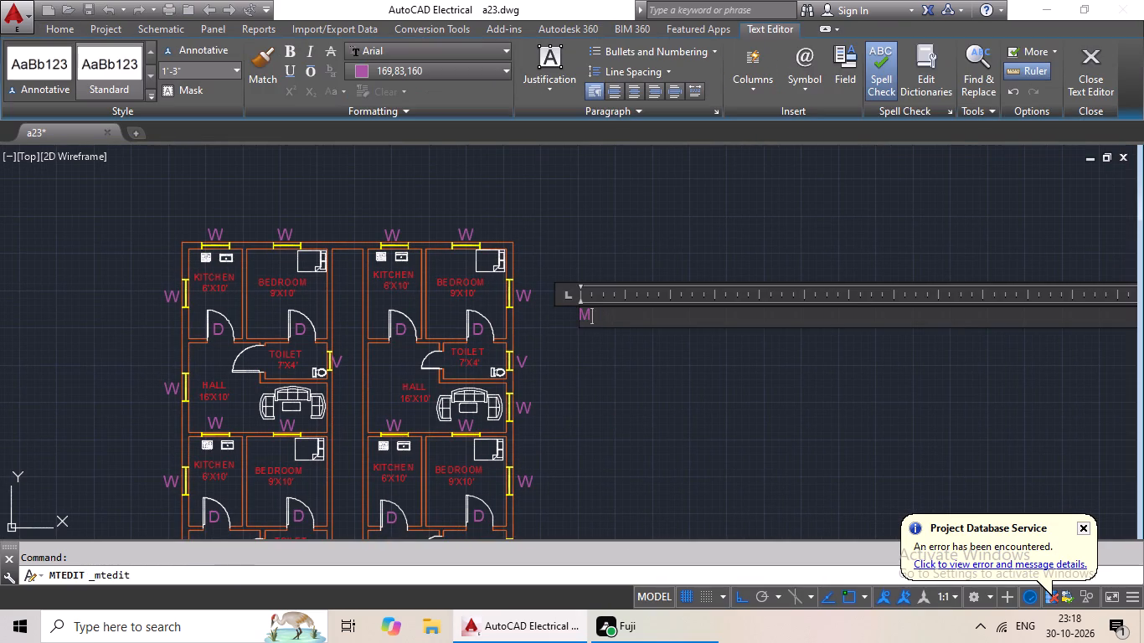
key("BackSpace")
type("D1")
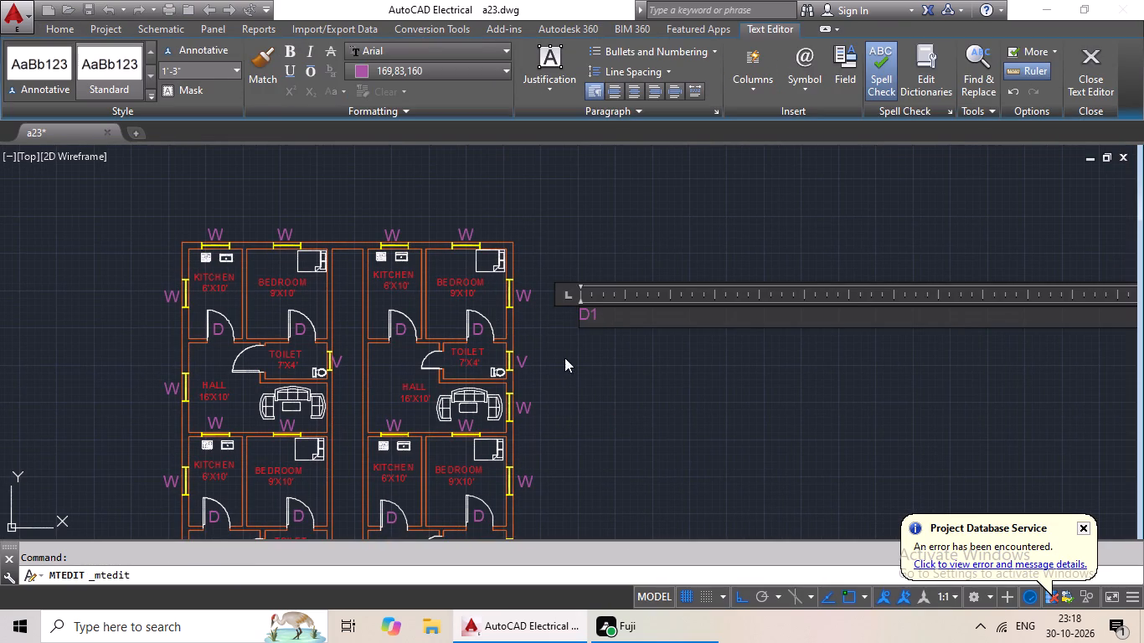
left_click(573, 358)
Copy the spare D1 label and paste it inside the toilet door swing of the right block's top unit.
left_click(598, 313)
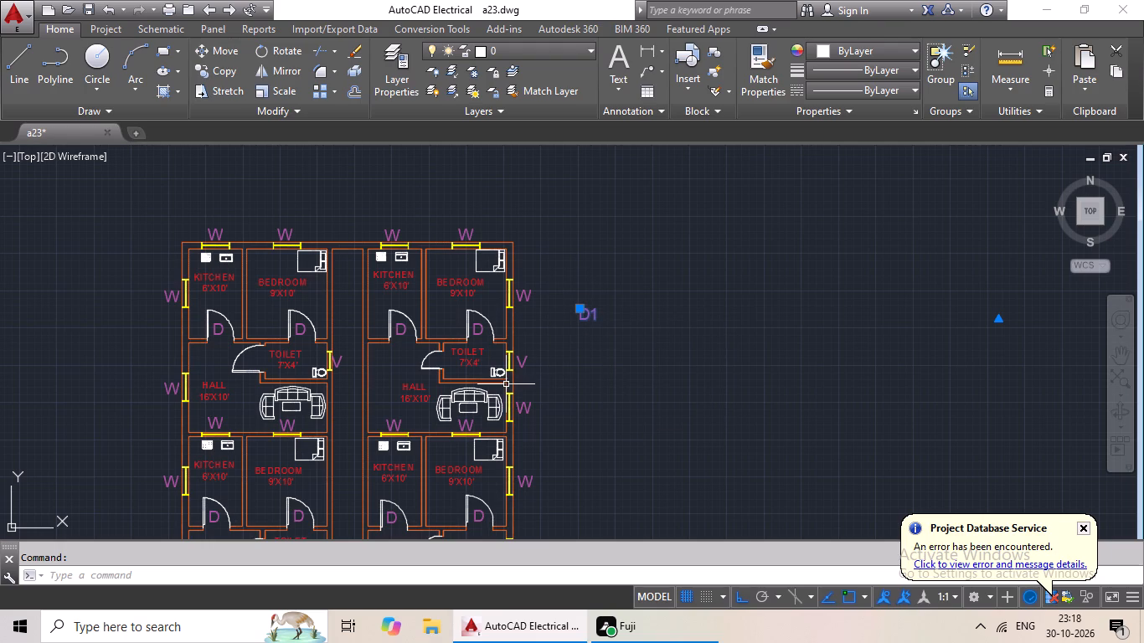
key("ctrl+c")
key("ctrl+v")
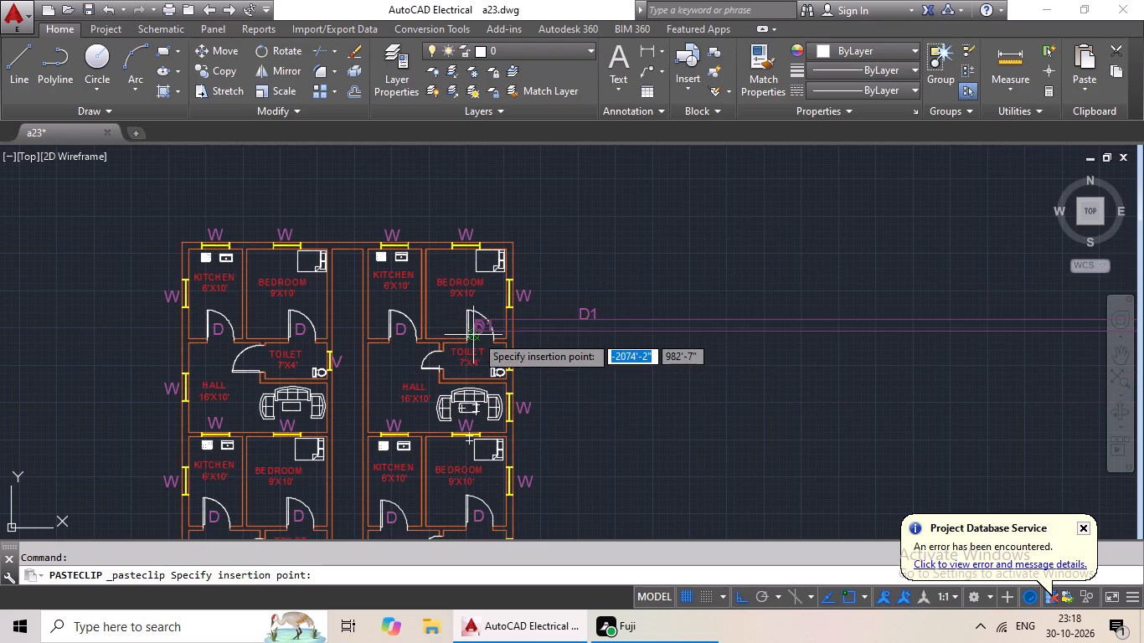
middle_click_drag(416, 368, 435, 337)
middle_click_drag(419, 374, 429, 332)
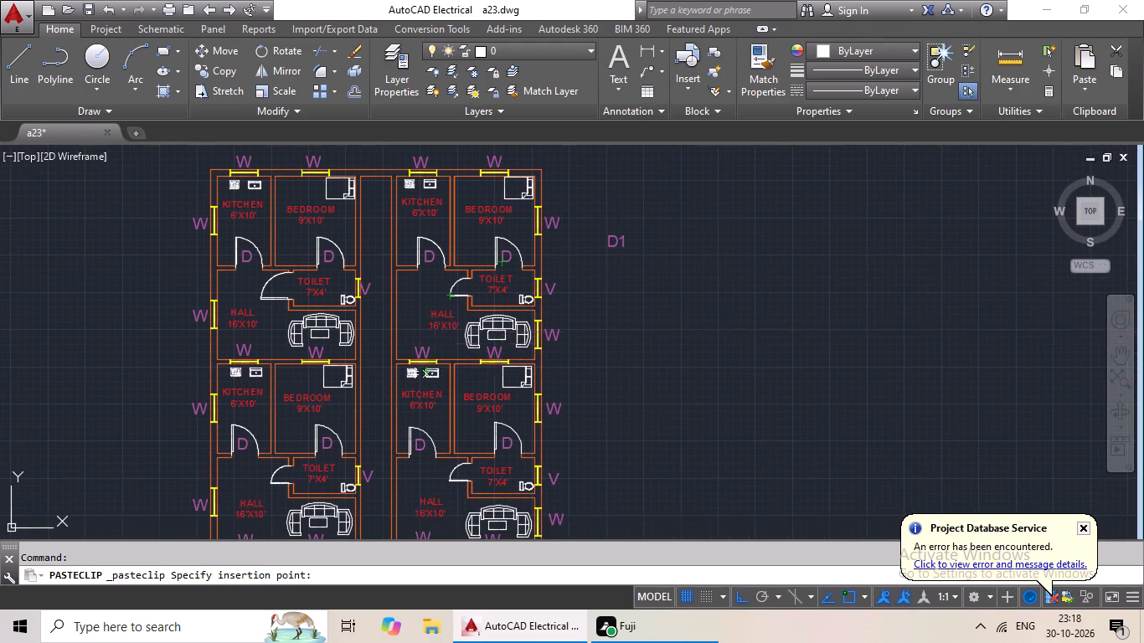
scroll(472, 285, "up", 4)
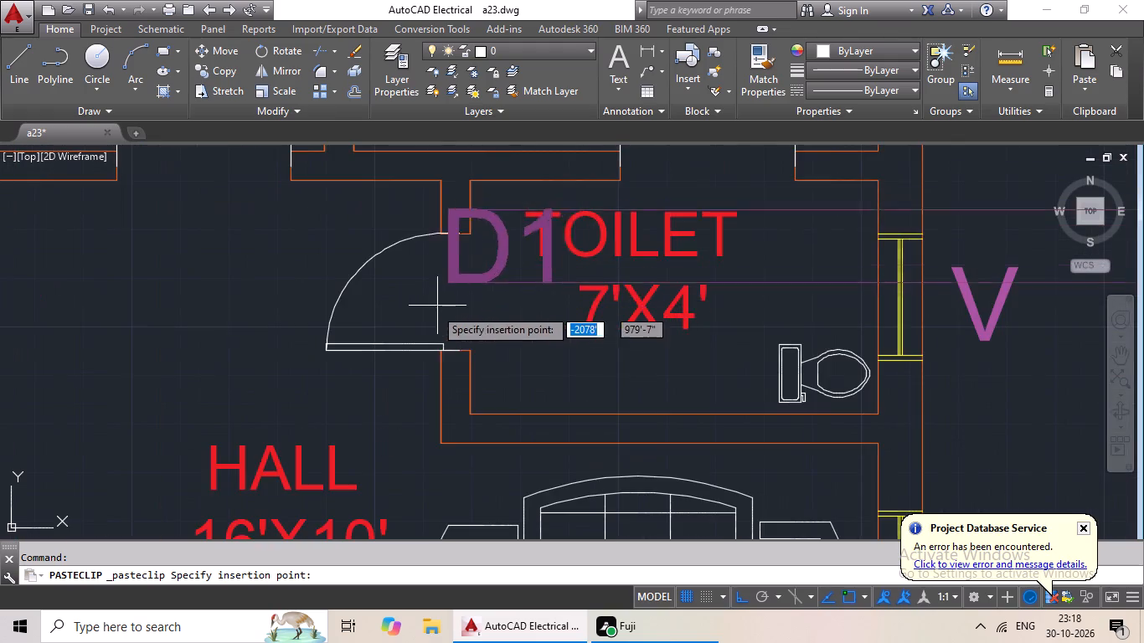
scroll(410, 334, "up", 1)
left_click(350, 362)
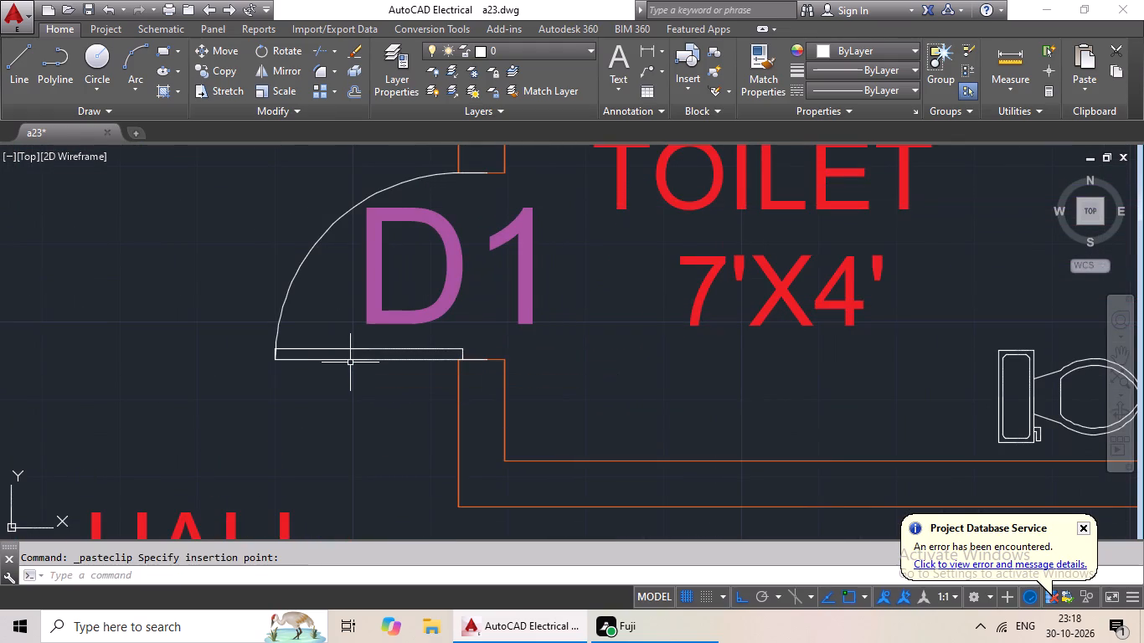
Paste the D1 label inside the toilet door swing of the left block's top unit.
key("ctrl+v")
scroll(281, 394, "down", 2)
middle_click_drag(281, 394, 629, 358)
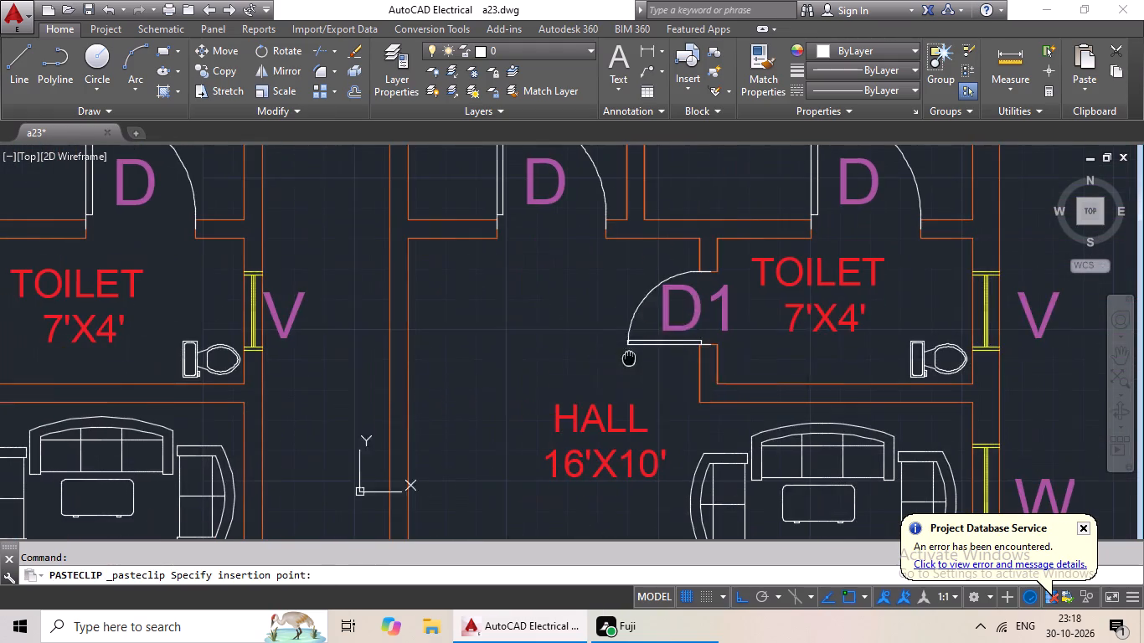
middle_click_drag(288, 370, 349, 213)
scroll(321, 319, "down", 2)
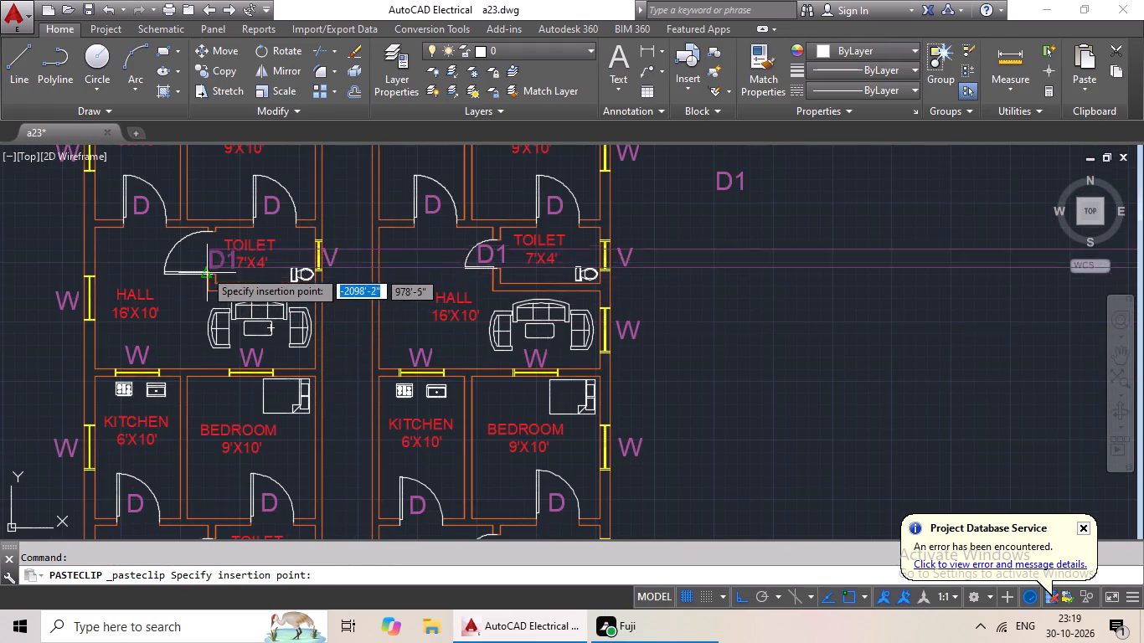
scroll(178, 249, "up", 3)
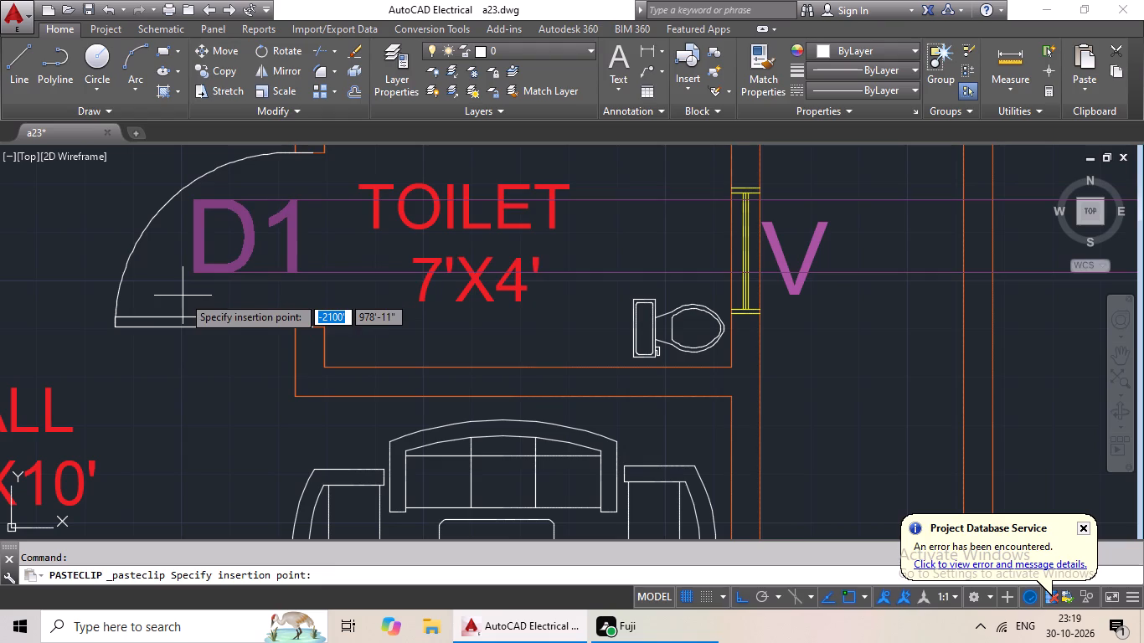
left_click(183, 298)
Paste the D1 label inside the toilet door swings of both blocks' second units from the top, left block first.
key("ctrl+v")
scroll(241, 294, "down", 2, "ctrl")
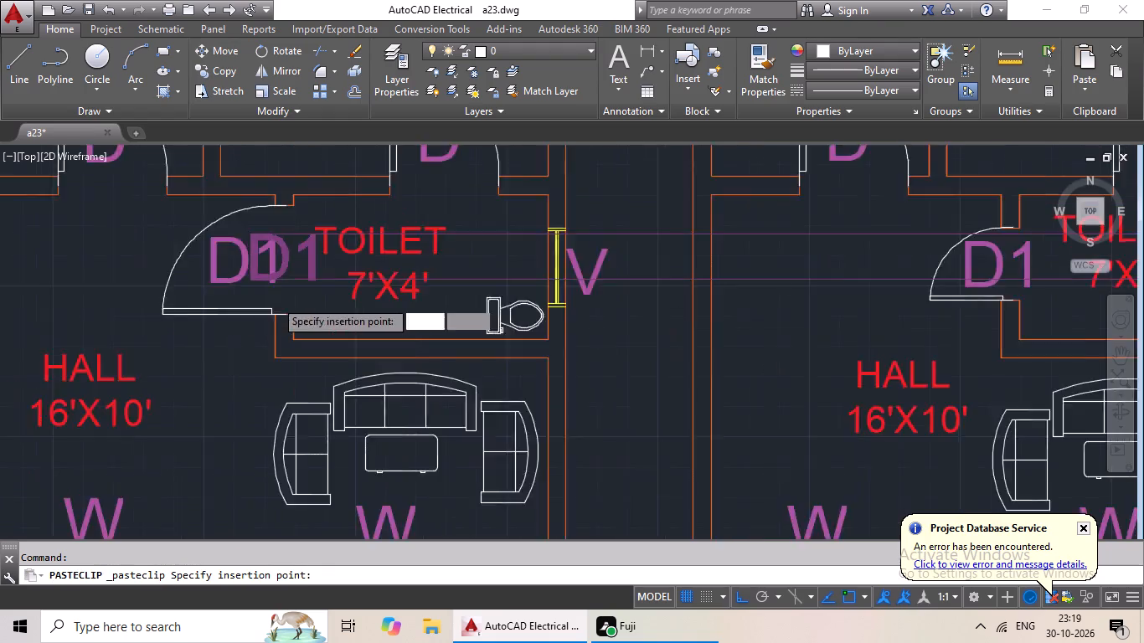
middle_click_drag(305, 288, 319, 194)
scroll(340, 285, "down", 1)
middle_click_drag(350, 316, 351, 192)
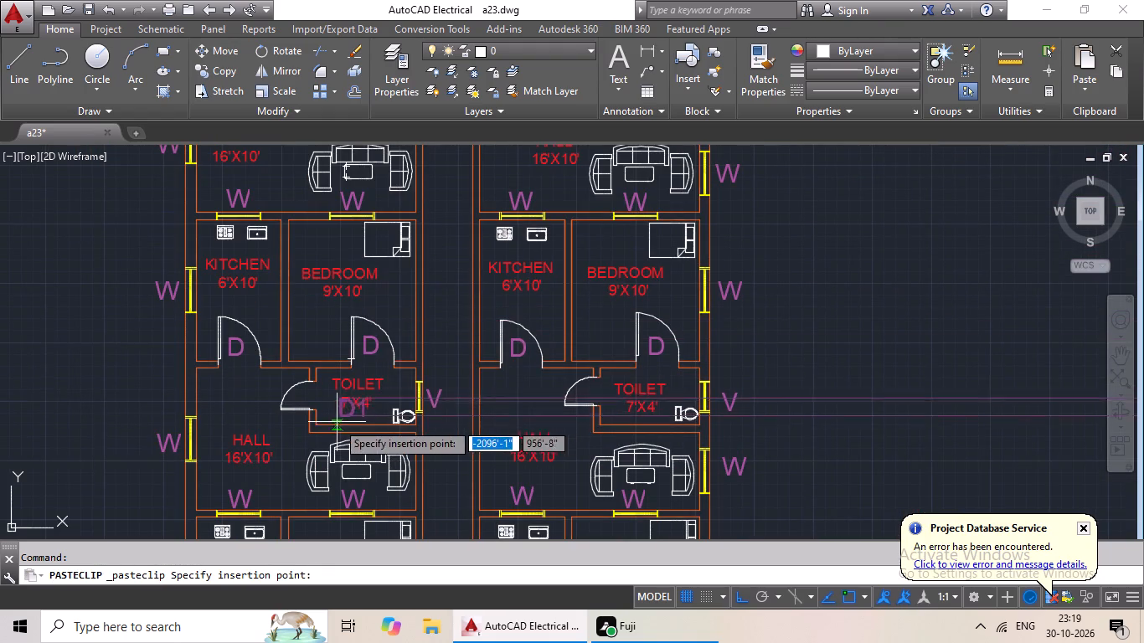
scroll(305, 404, "up", 4)
left_click(210, 455)
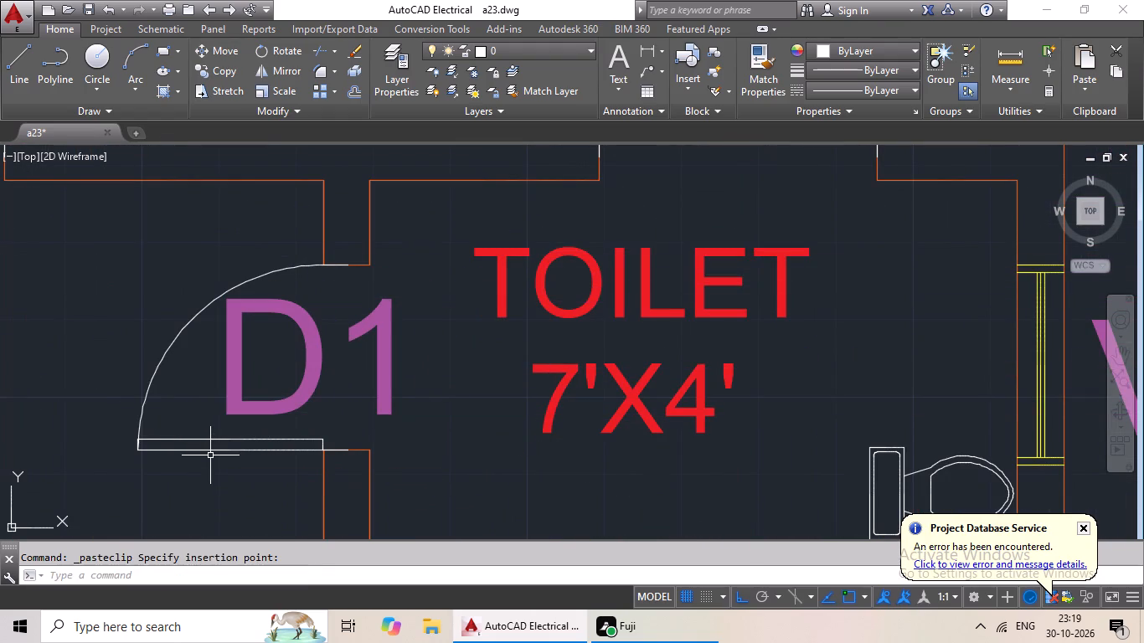
key("ctrl+v")
scroll(332, 420, "down", 2, "ctrl")
middle_click_drag(421, 433, 152, 398)
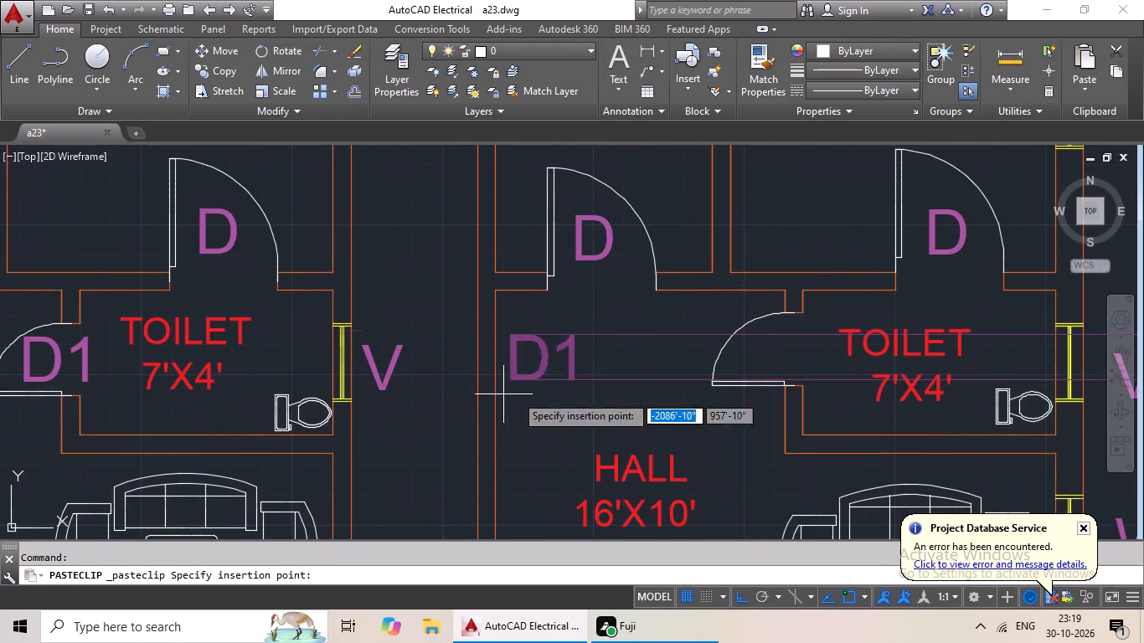
scroll(791, 399, "up", 3)
scroll(728, 374, "down", 2)
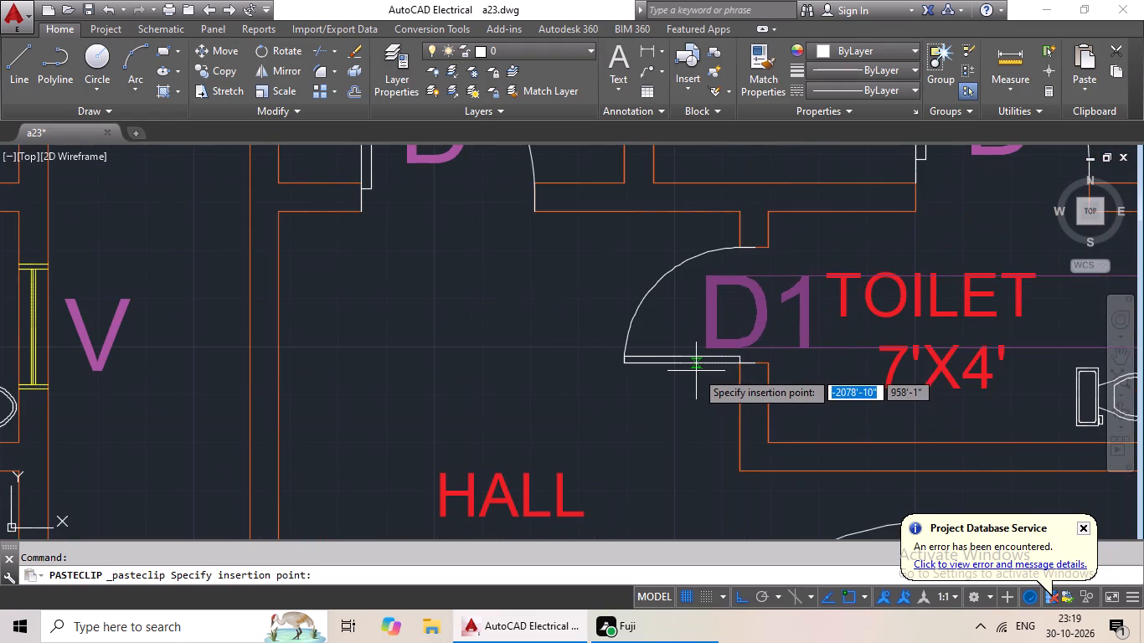
left_click(672, 367)
Paste the D1 label inside the toilet door swing of the right block's third unit from the top.
key("ctrl+v")
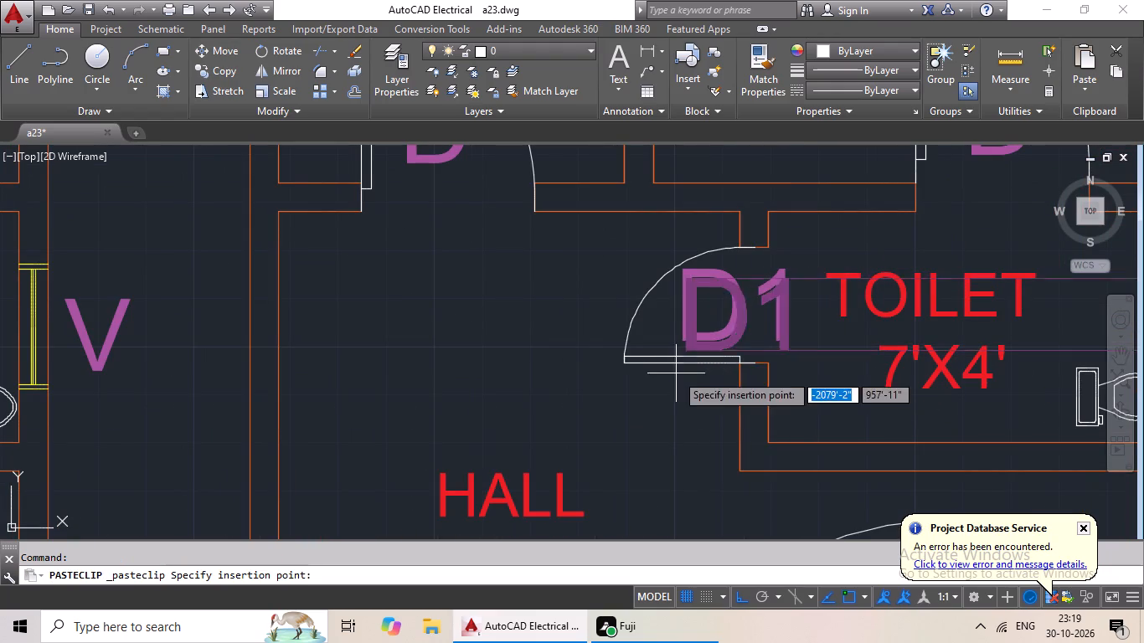
scroll(650, 367, "down", 2, "ctrl")
scroll(642, 369, "down", 1)
middle_click_drag(640, 360, 615, 177)
middle_click_drag(609, 271, 609, 264)
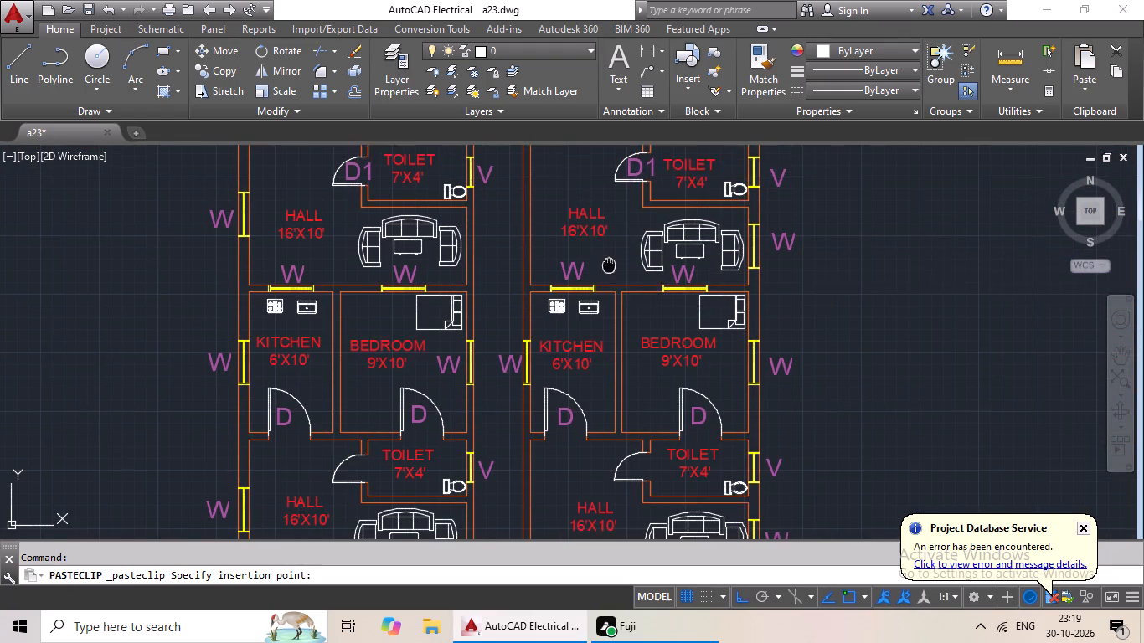
middle_click_drag(609, 264, 608, 224)
scroll(593, 227, "down", 2)
middle_click_drag(592, 232, 576, 270)
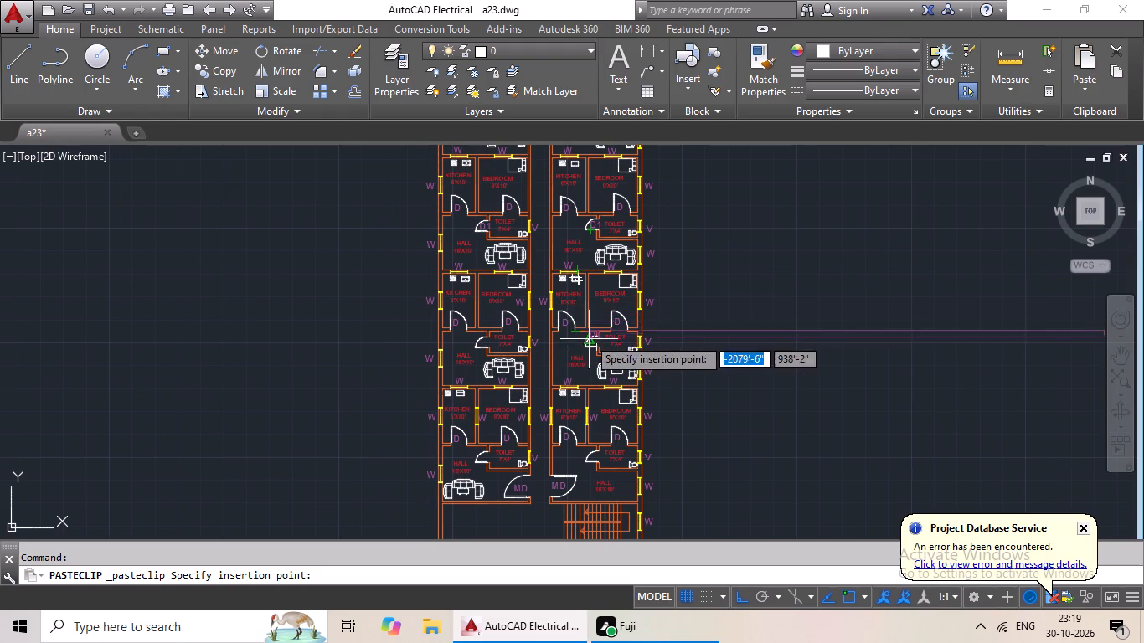
scroll(608, 342, "up", 6)
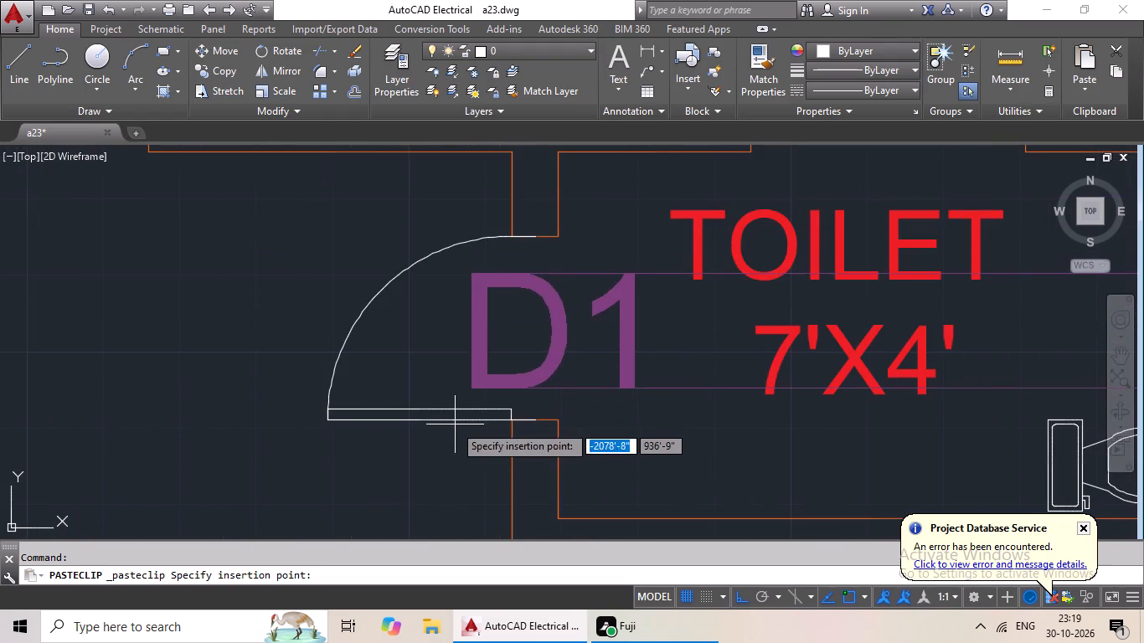
left_click(411, 422)
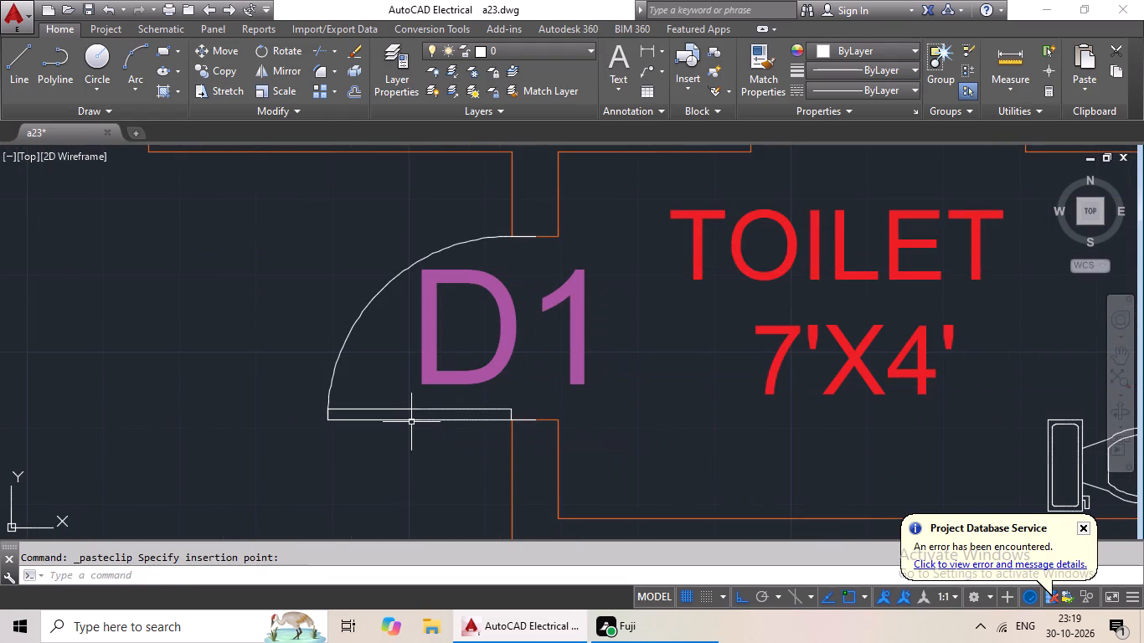
Paste the D1 label inside the toilet door swing of the left block's third unit from the top.
key("ctrl+v")
scroll(425, 426, "down", 3, "ctrl")
middle_click_drag(400, 444, 636, 327)
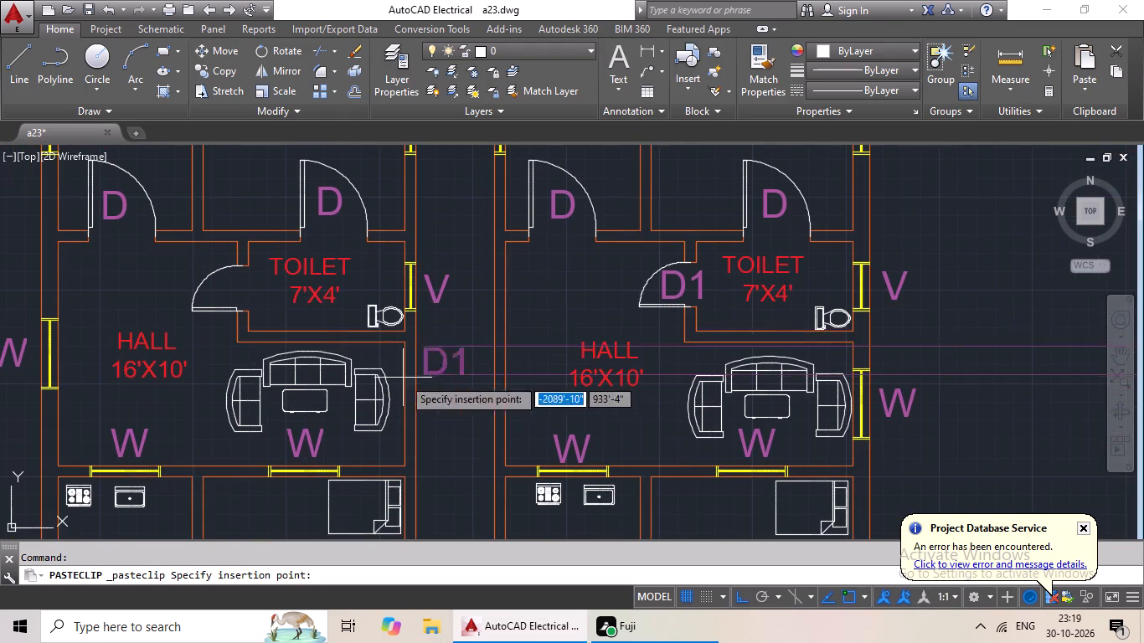
scroll(245, 305, "up", 3)
left_click(136, 319)
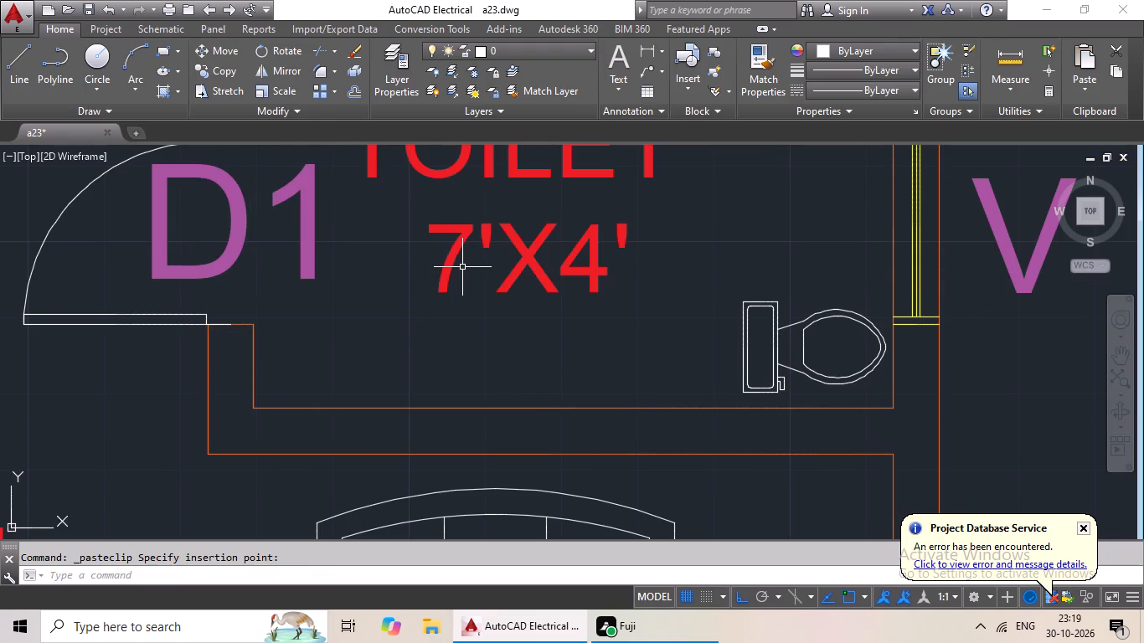
Paste the D1 label inside the toilet door swing of the left block's bottom unit.
key("ctrl+v")
scroll(466, 270, "down", 4, "ctrl")
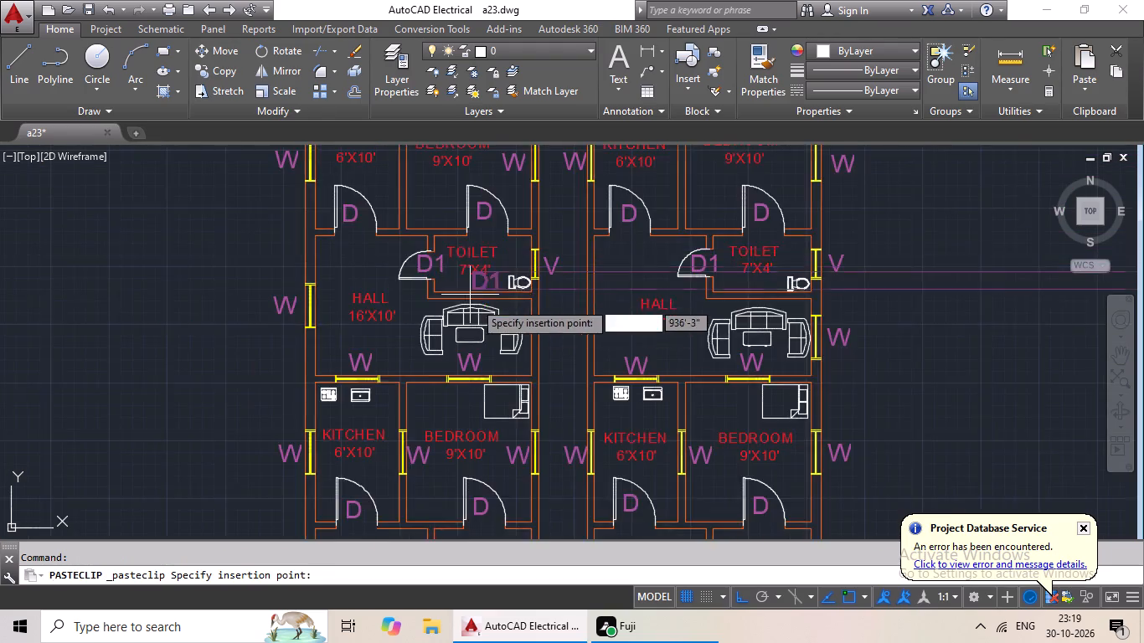
scroll(480, 311, "down", 1)
middle_click_drag(482, 308, 510, 204)
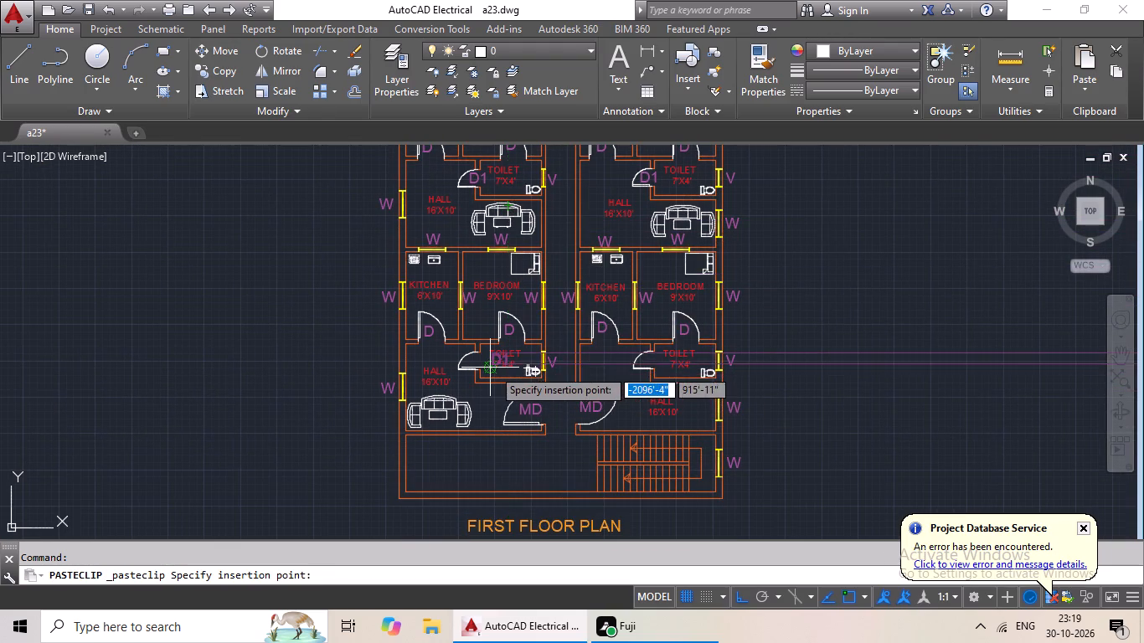
scroll(491, 368, "up", 4)
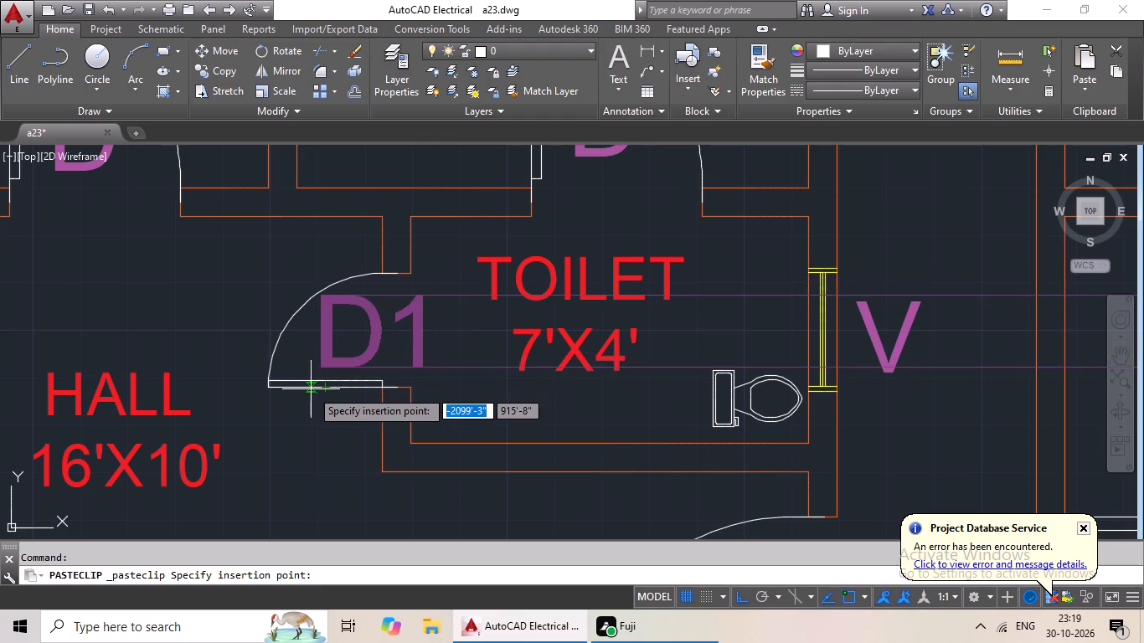
left_click(311, 389)
Paste the D1 label inside the toilet door swing of the right block's bottom unit.
key("ctrl+v")
scroll(460, 400, "down", 3, "ctrl")
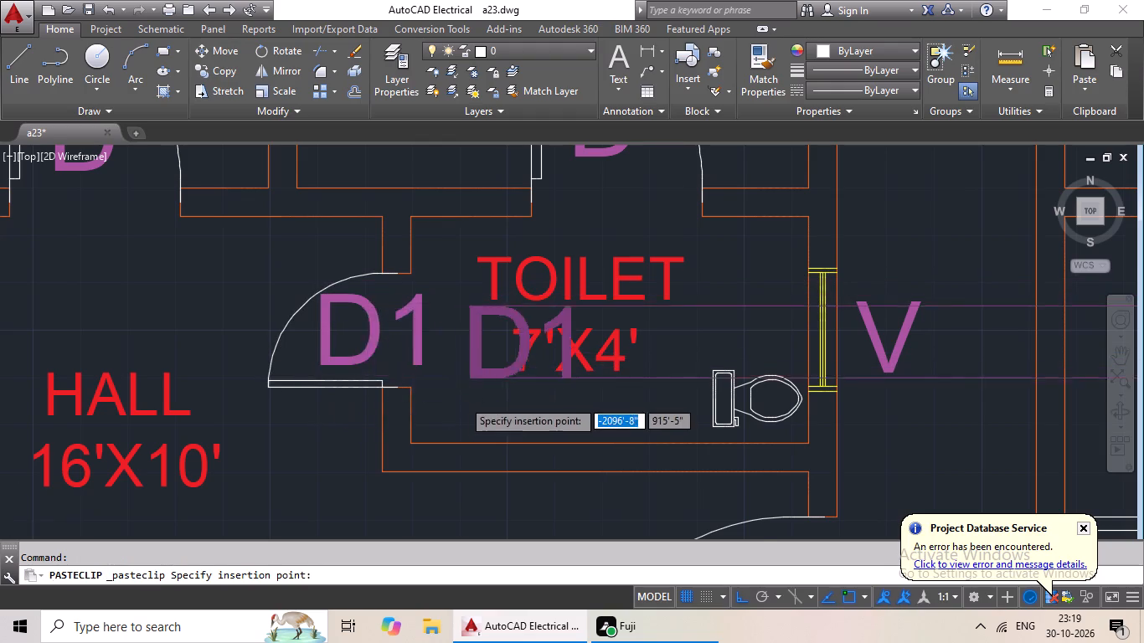
middle_click_drag(522, 385, 335, 393)
scroll(552, 400, "up", 4)
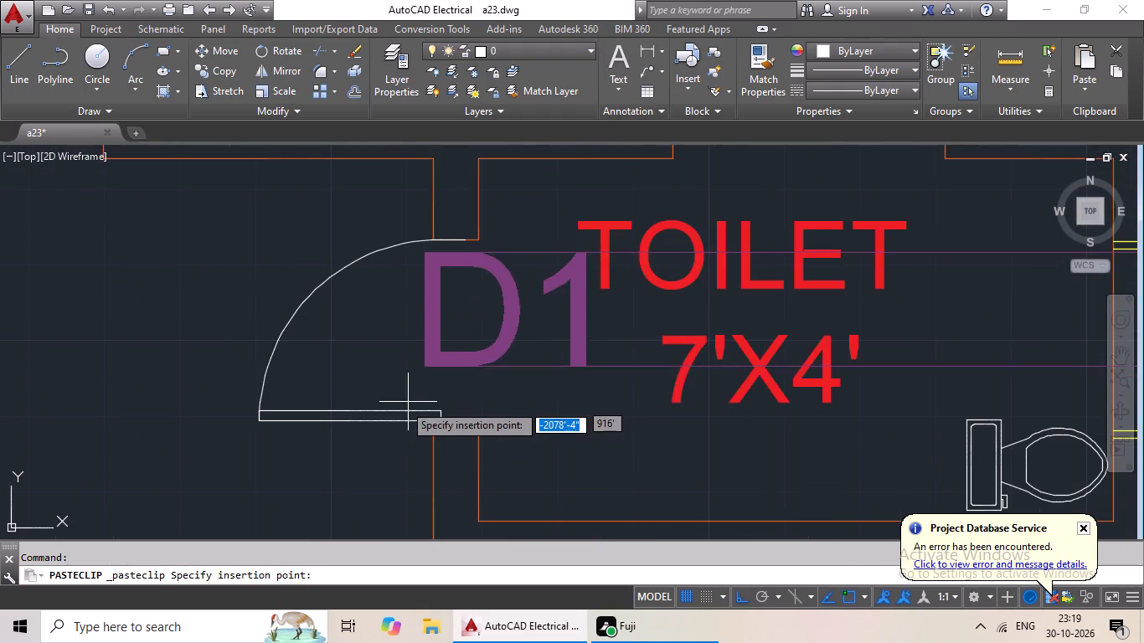
left_click(343, 420)
Delete the spare D1 label lying outside the plan beside the right block's top unit.
scroll(508, 370, "down", 6)
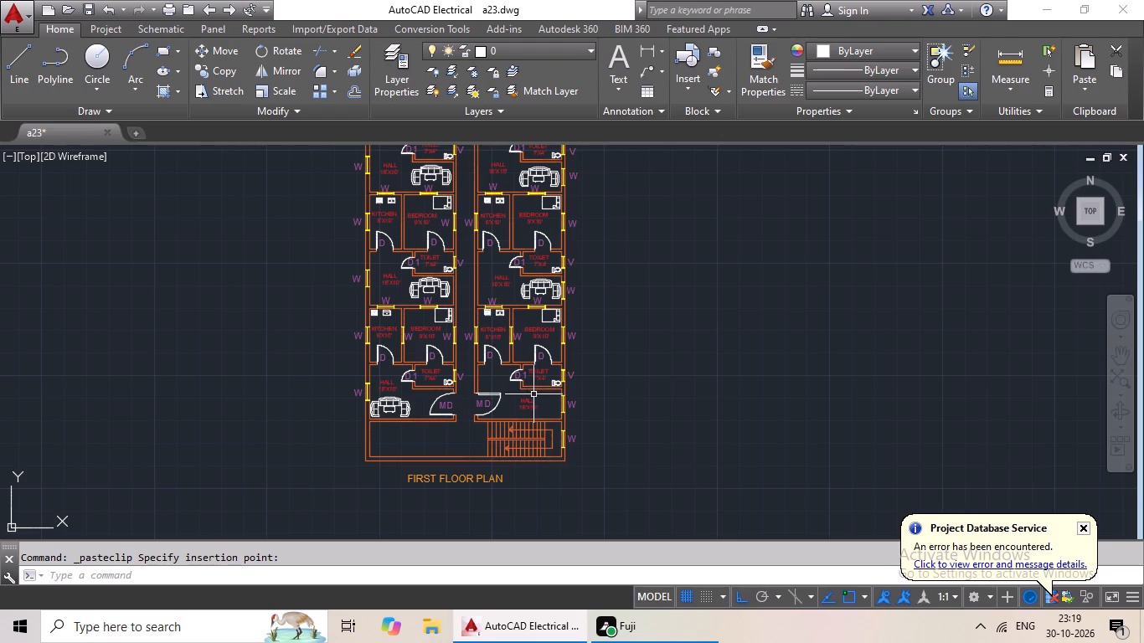
scroll(590, 416, "up", 1)
middle_click_drag(581, 435, 560, 522)
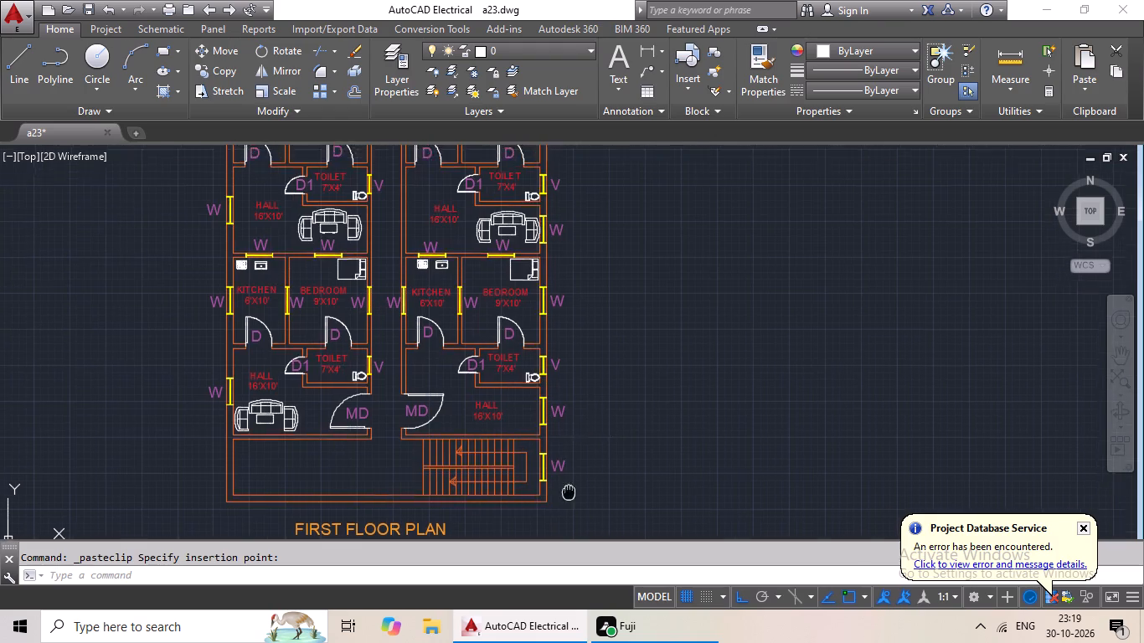
middle_click_drag(560, 522, 560, 523)
scroll(592, 434, "down", 1)
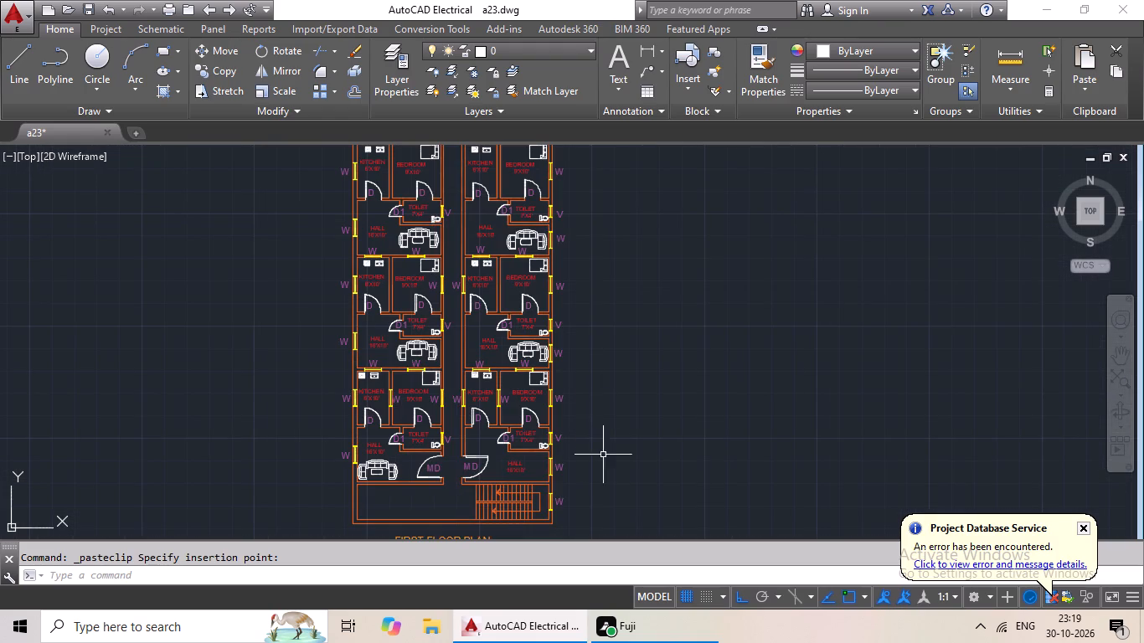
scroll(632, 453, "down", 2)
middle_click_drag(647, 302, 613, 392)
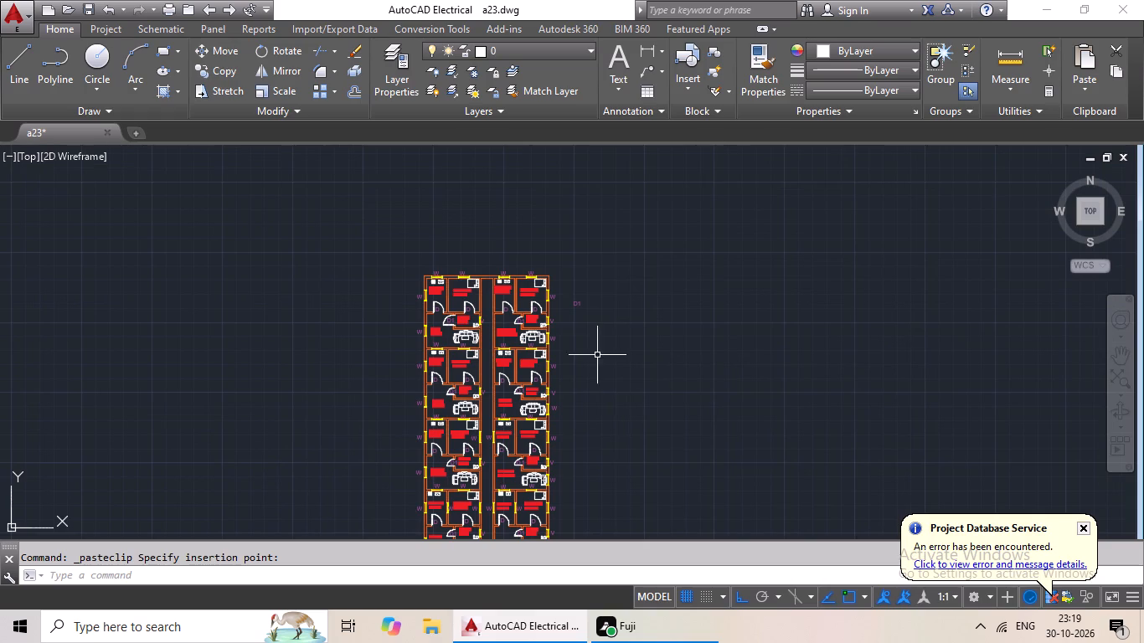
left_click(574, 300)
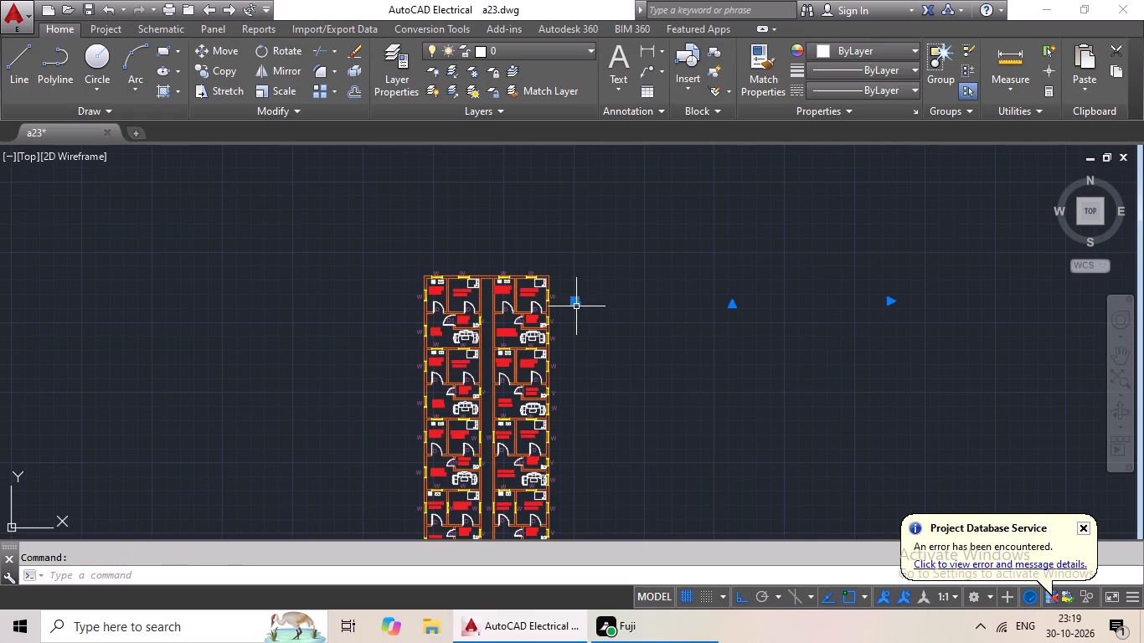
key("Delete")
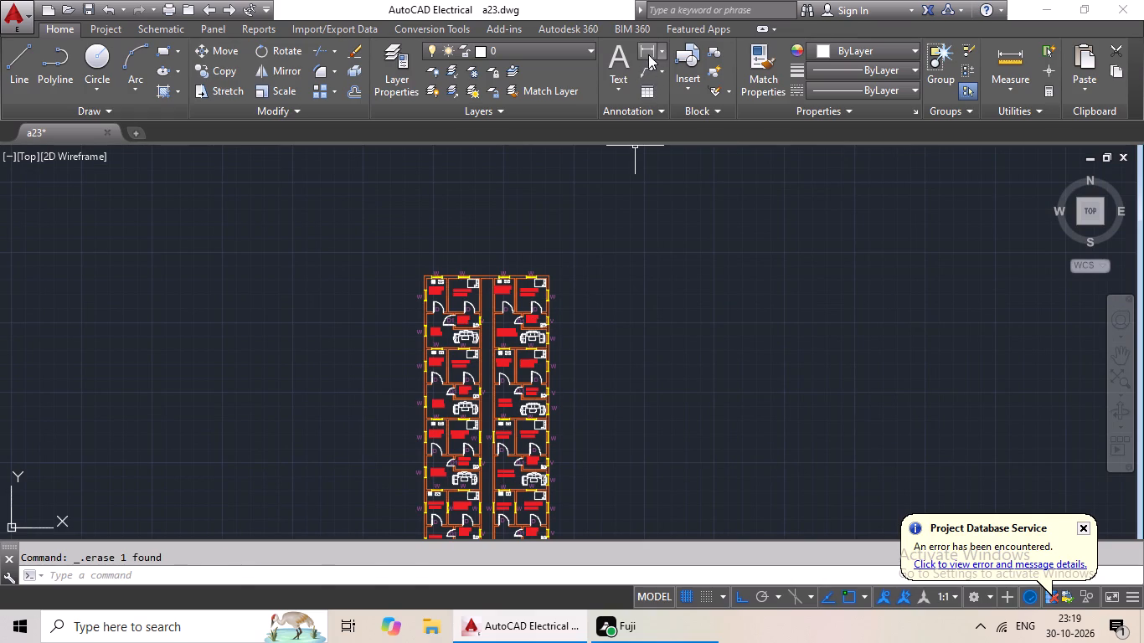
Add a linear dimension across the plan's full outer width, placed about 5' above the top wall.
left_click(648, 53)
scroll(433, 279, "up", 4)
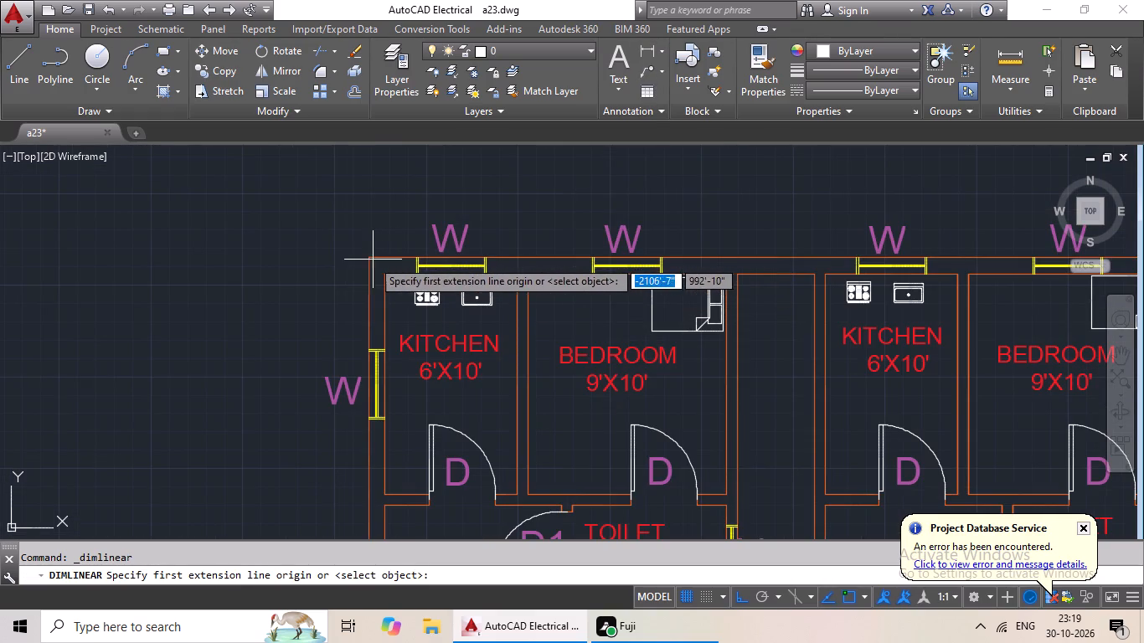
left_click(364, 260)
middle_click_drag(591, 265, 266, 286)
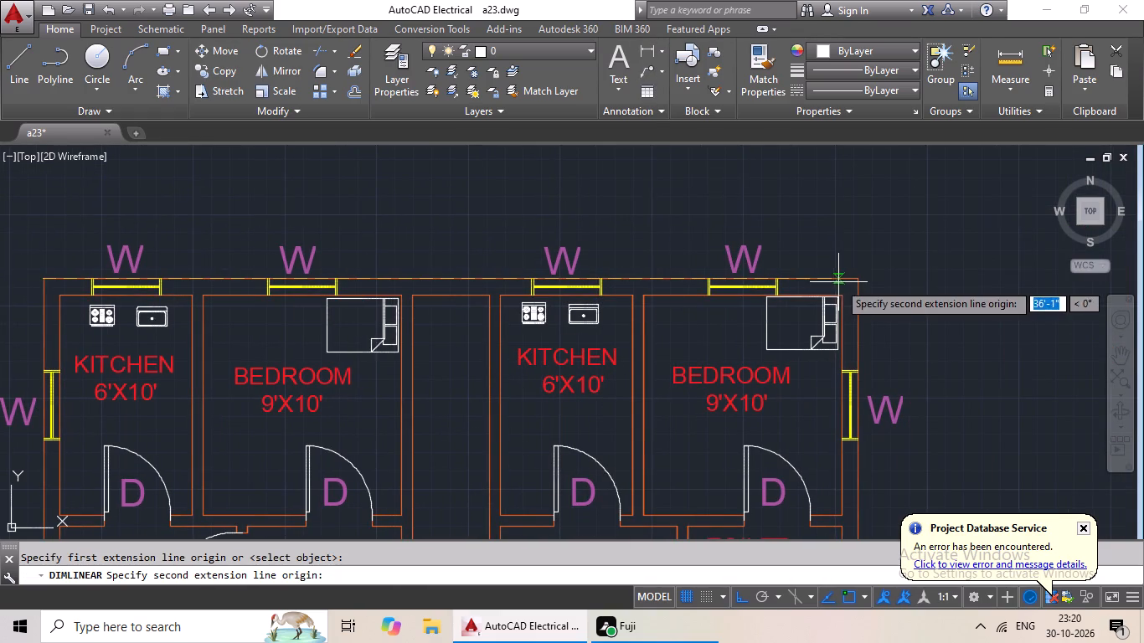
left_click(858, 280)
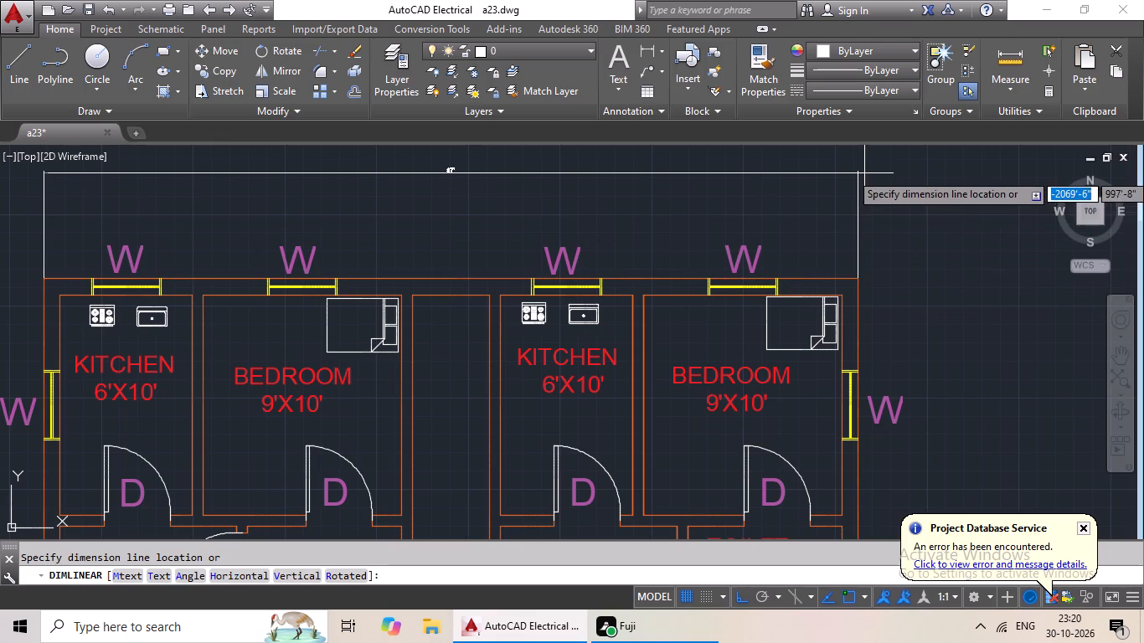
left_click(866, 169)
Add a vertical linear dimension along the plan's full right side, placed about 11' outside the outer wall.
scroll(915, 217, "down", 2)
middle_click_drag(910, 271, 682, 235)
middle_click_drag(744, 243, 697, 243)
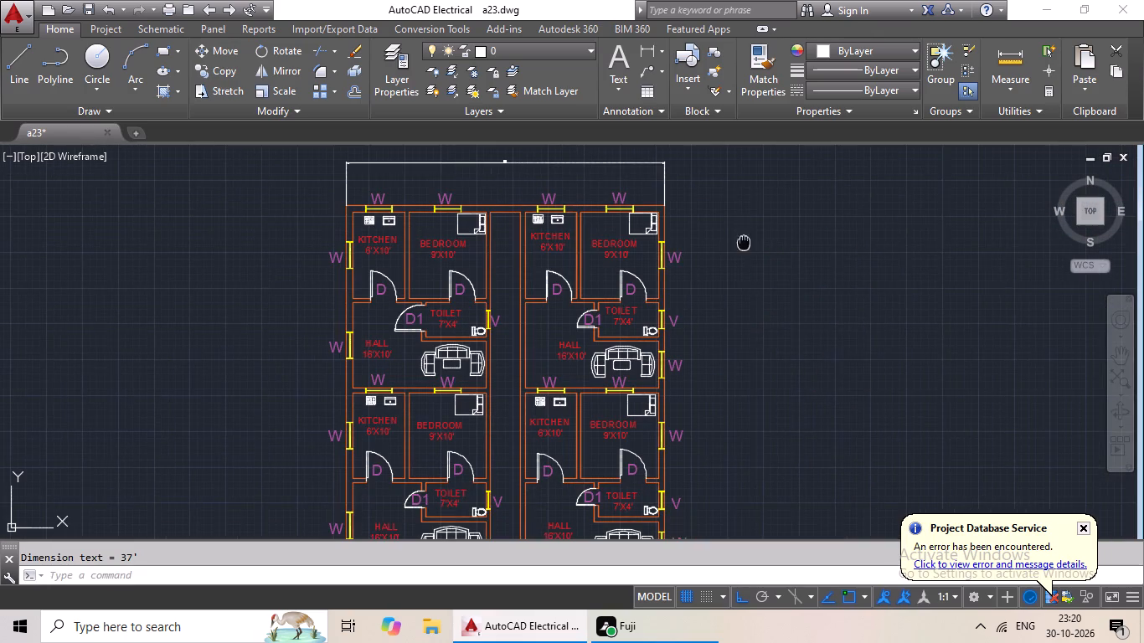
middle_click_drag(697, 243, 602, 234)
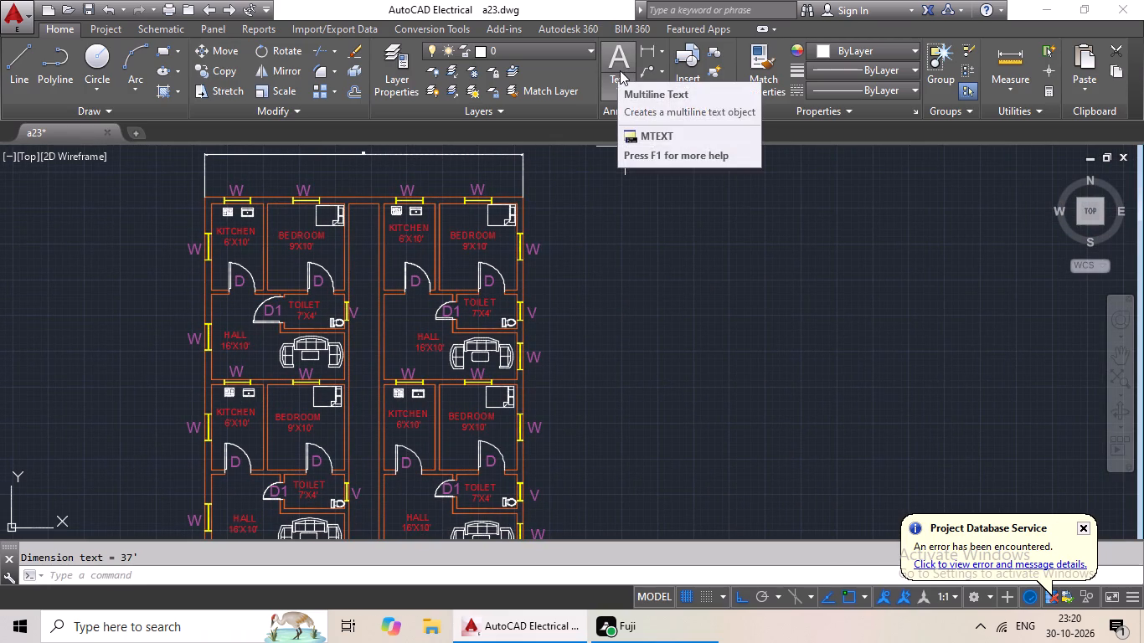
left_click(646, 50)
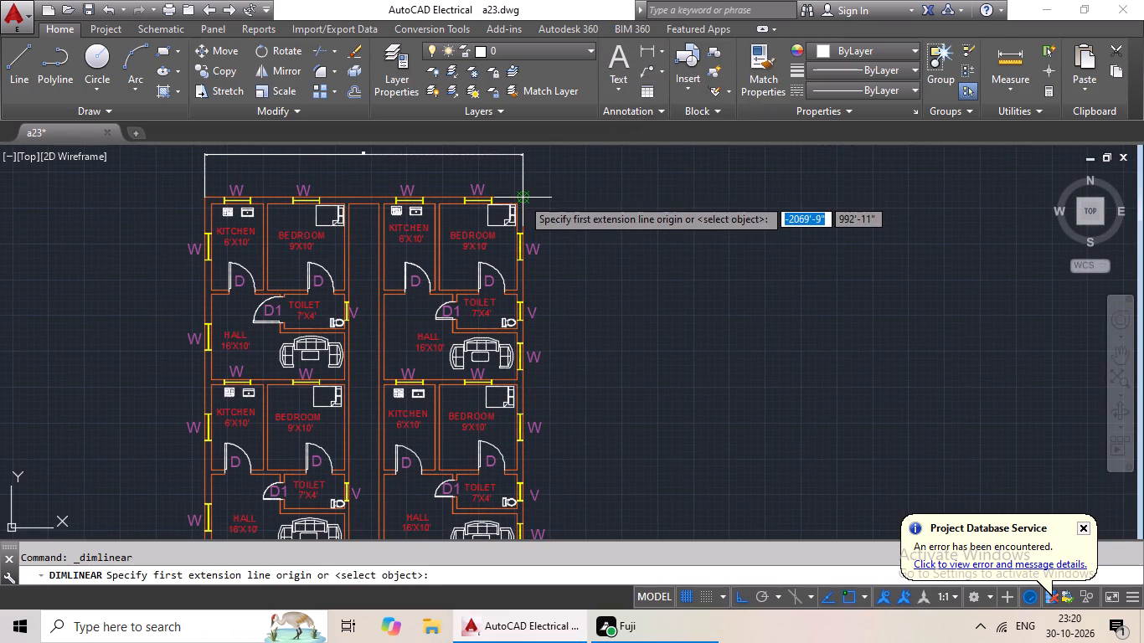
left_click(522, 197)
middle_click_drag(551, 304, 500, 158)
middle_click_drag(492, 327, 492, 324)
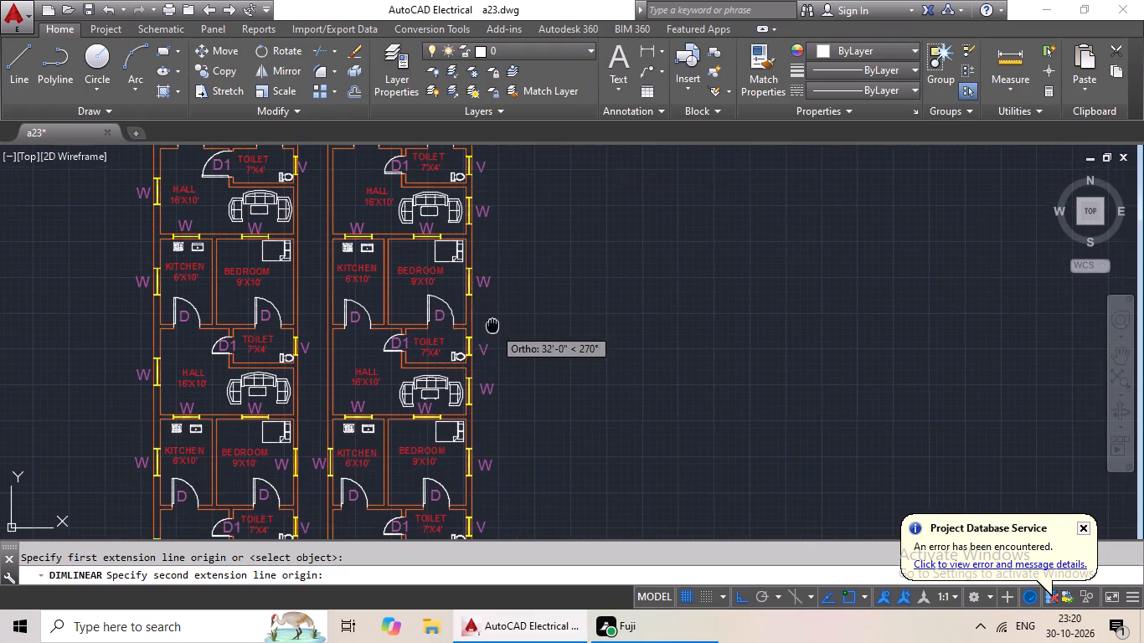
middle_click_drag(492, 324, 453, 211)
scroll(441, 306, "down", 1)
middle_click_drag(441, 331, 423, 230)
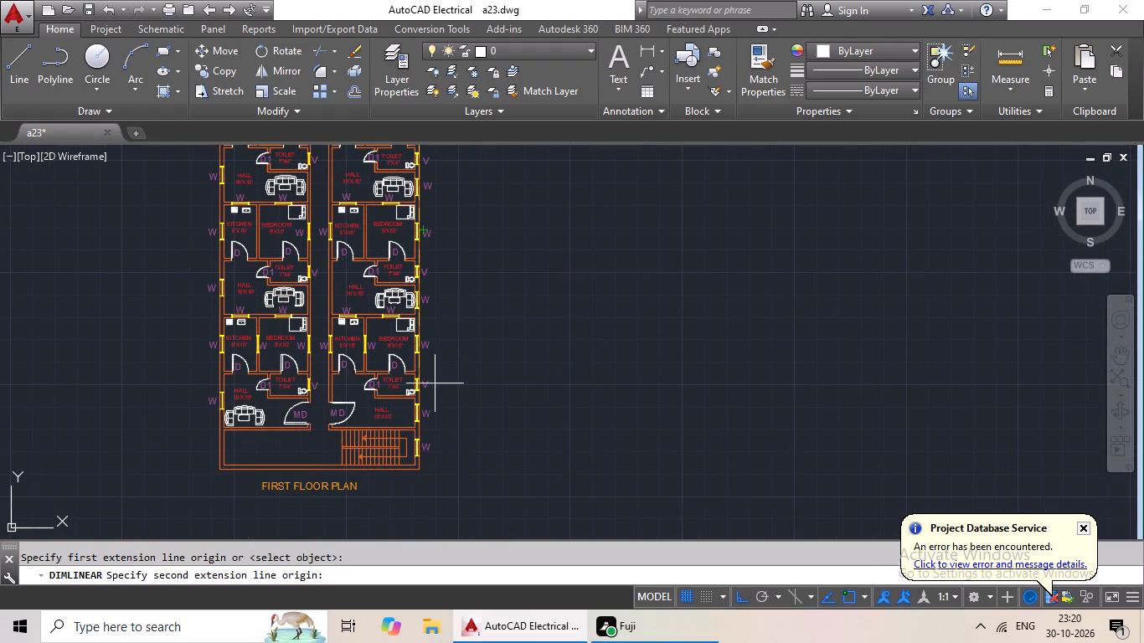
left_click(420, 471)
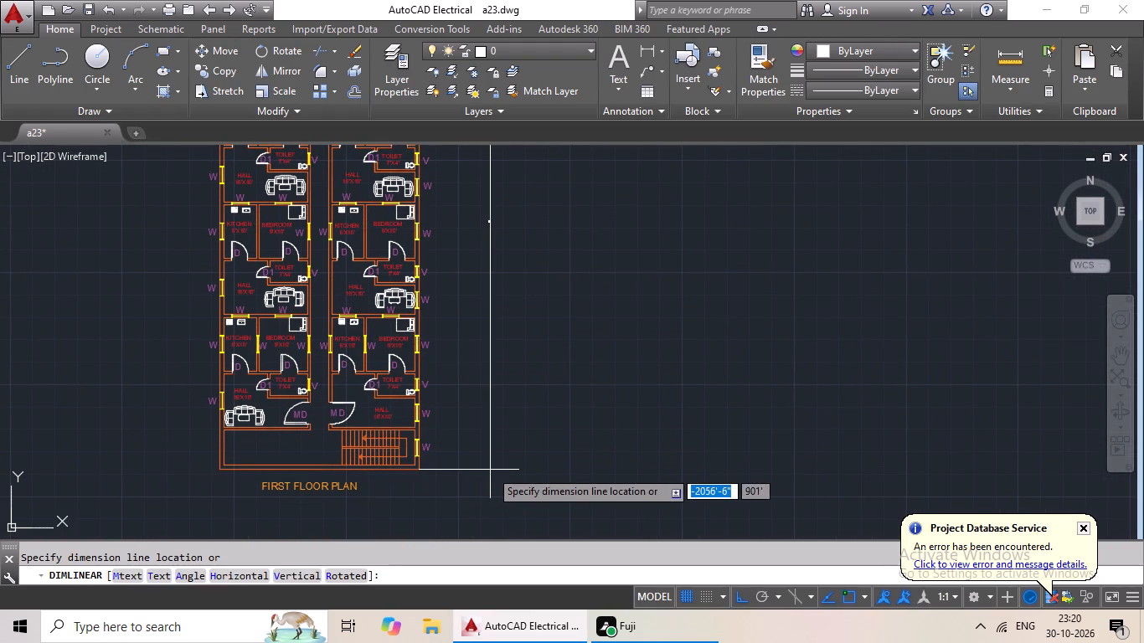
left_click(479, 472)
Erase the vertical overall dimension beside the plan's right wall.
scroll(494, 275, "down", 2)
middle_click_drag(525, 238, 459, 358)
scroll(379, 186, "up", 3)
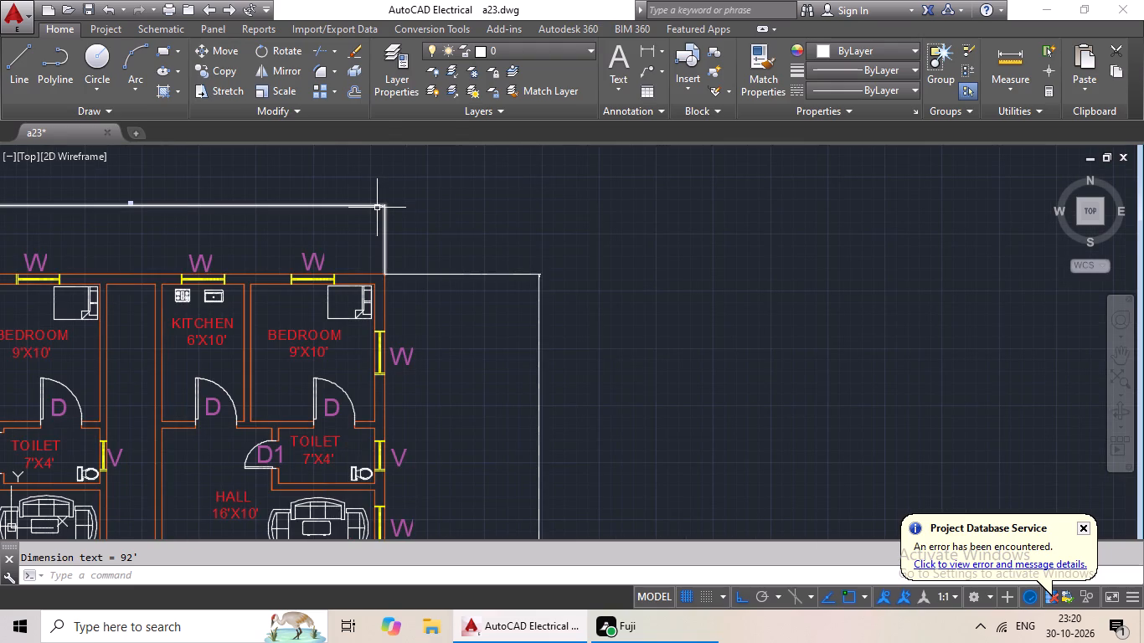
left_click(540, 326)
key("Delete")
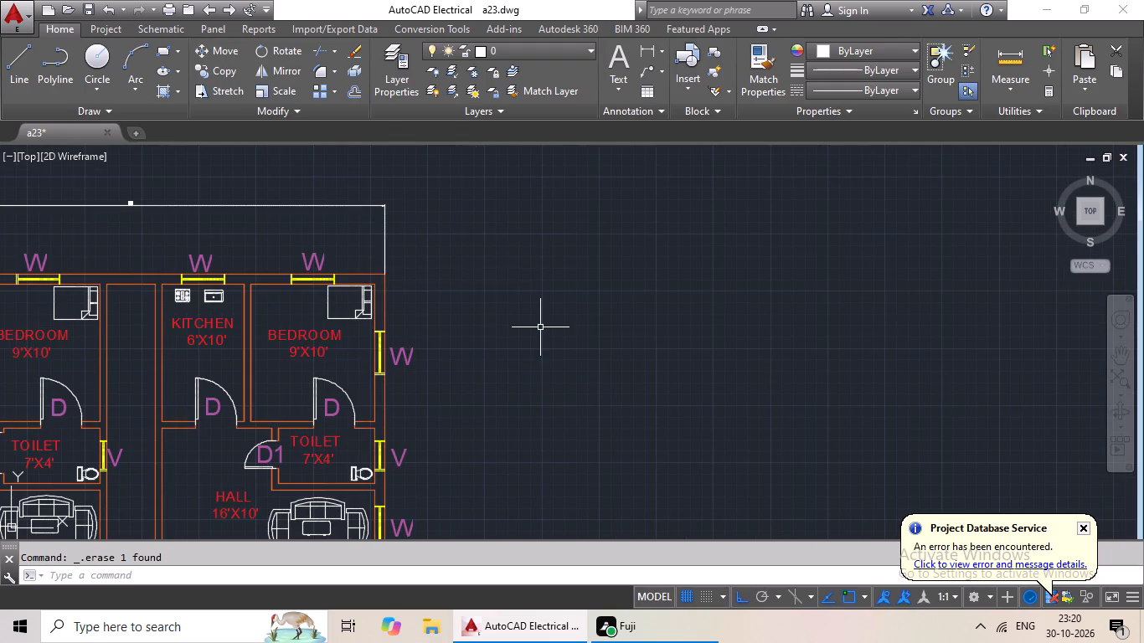
Add a linear dimension over the plan's full outer length, placed about 8' outside the right wall.
left_click(645, 51)
left_click(384, 277)
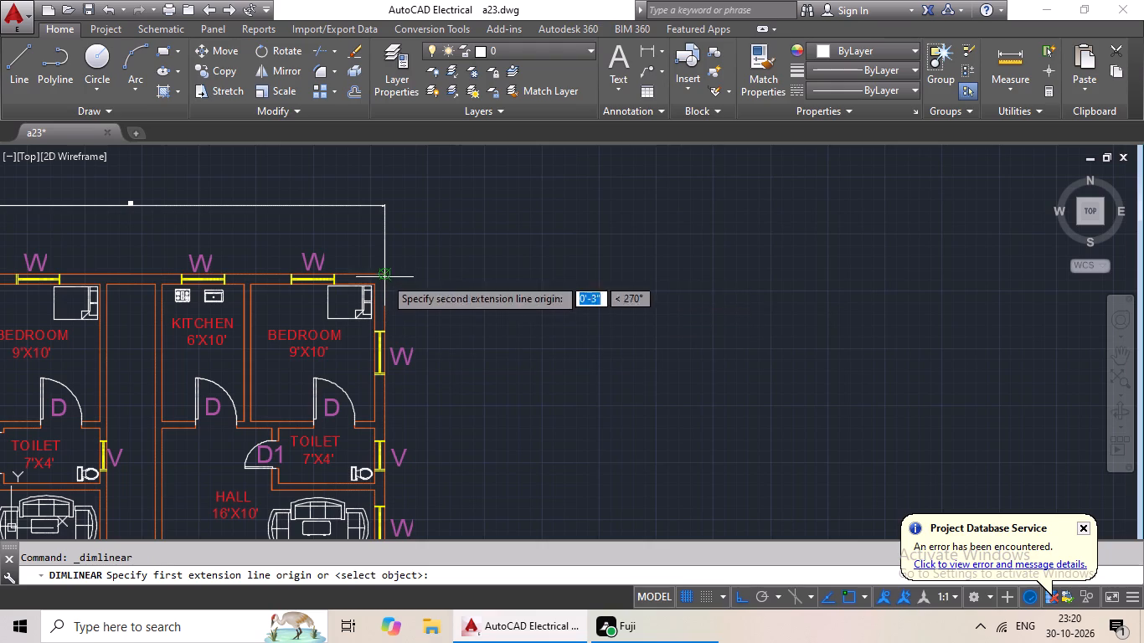
scroll(389, 388, "down", 1)
middle_click_drag(389, 388, 389, 166)
scroll(409, 348, "down", 1)
middle_click_drag(410, 412, 408, 400)
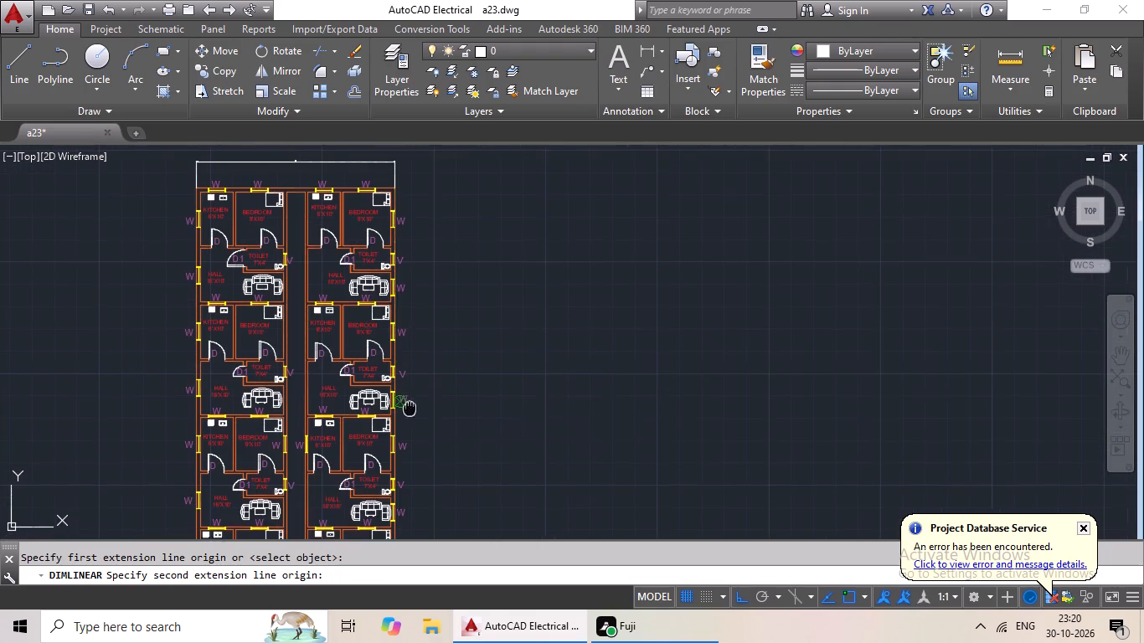
middle_click_drag(408, 400, 368, 211)
middle_click_drag(403, 344, 389, 257)
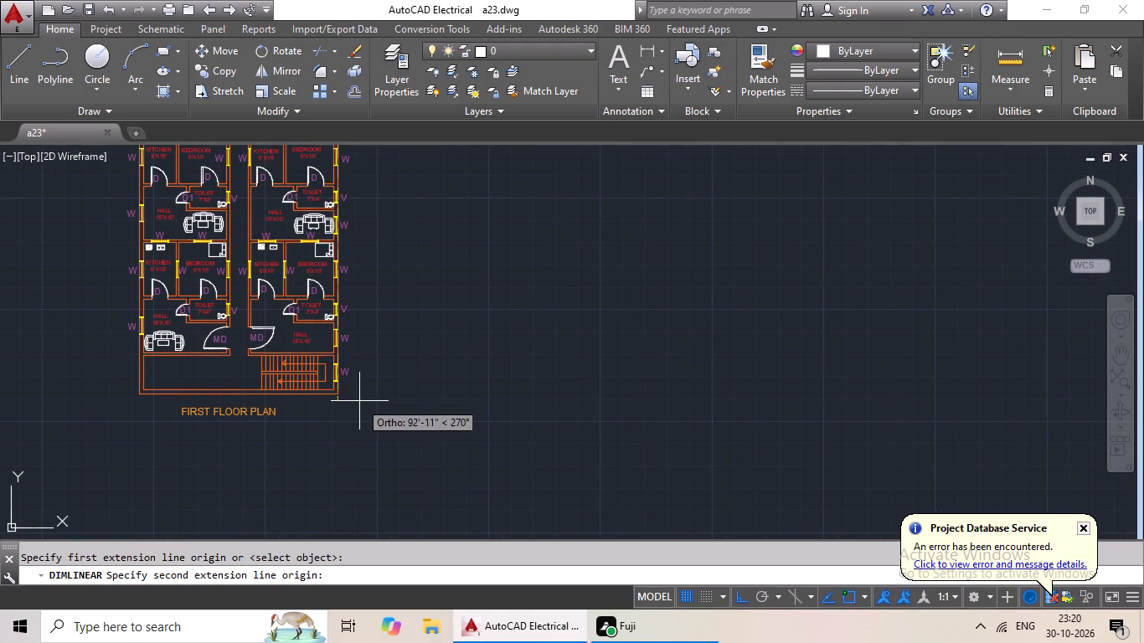
left_click(340, 397)
scroll(401, 388, "down", 2)
middle_click_drag(403, 385, 370, 439)
scroll(371, 434, "down", 2)
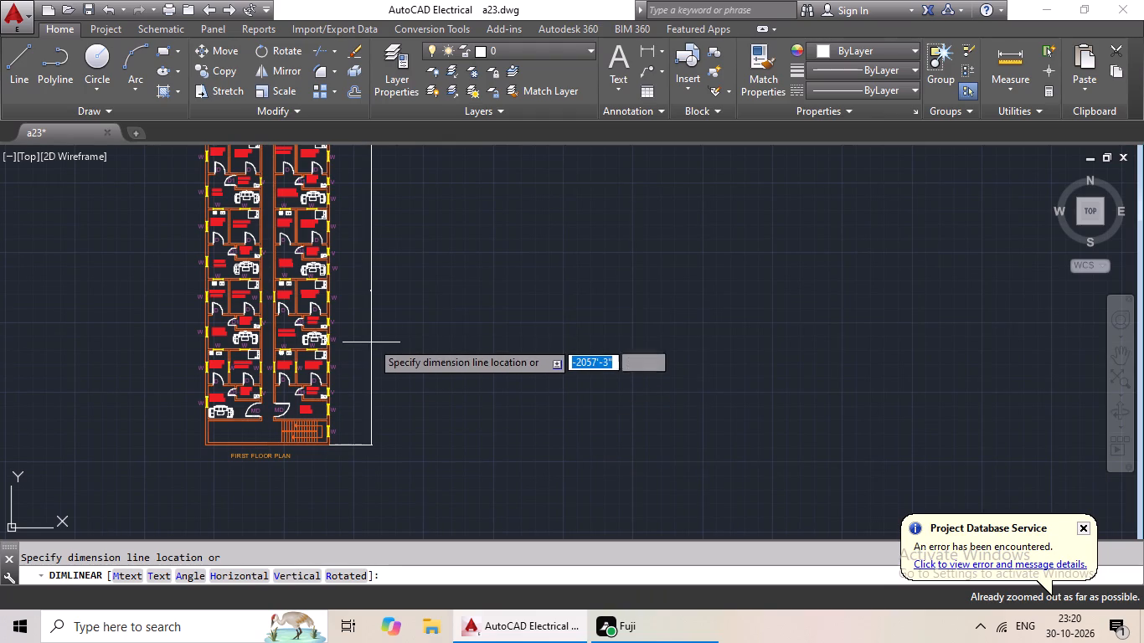
scroll(370, 291, "down", 2)
middle_click_drag(368, 242, 334, 340)
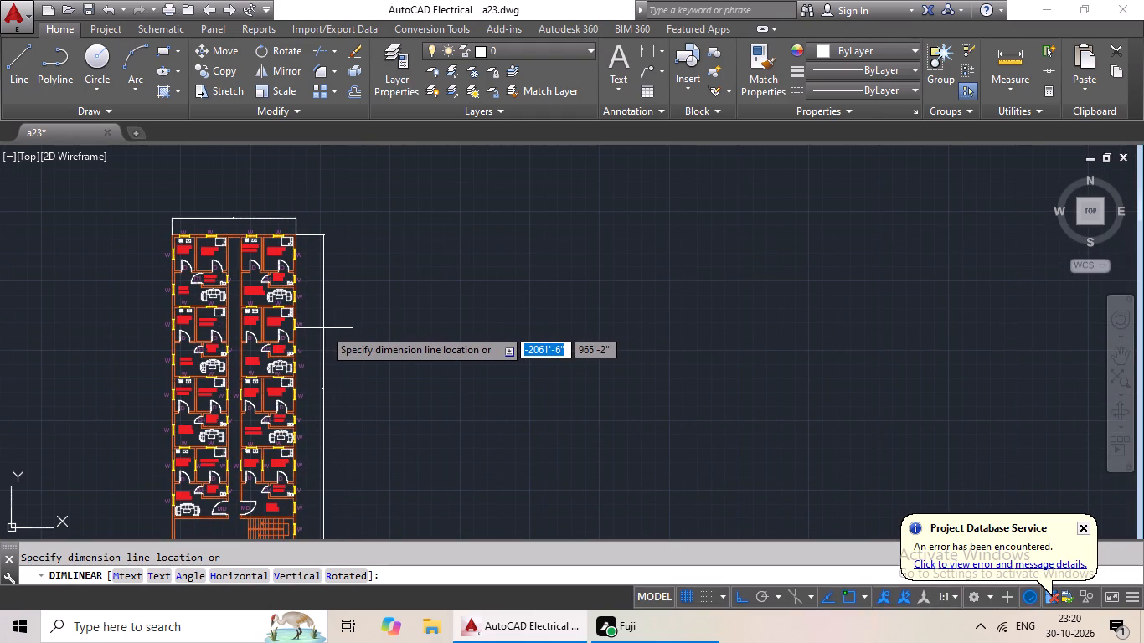
left_click(322, 329)
Change the colour of both overall dimensions, above and beside the plan, to yellow 244,238,81.
scroll(347, 319, "down", 1)
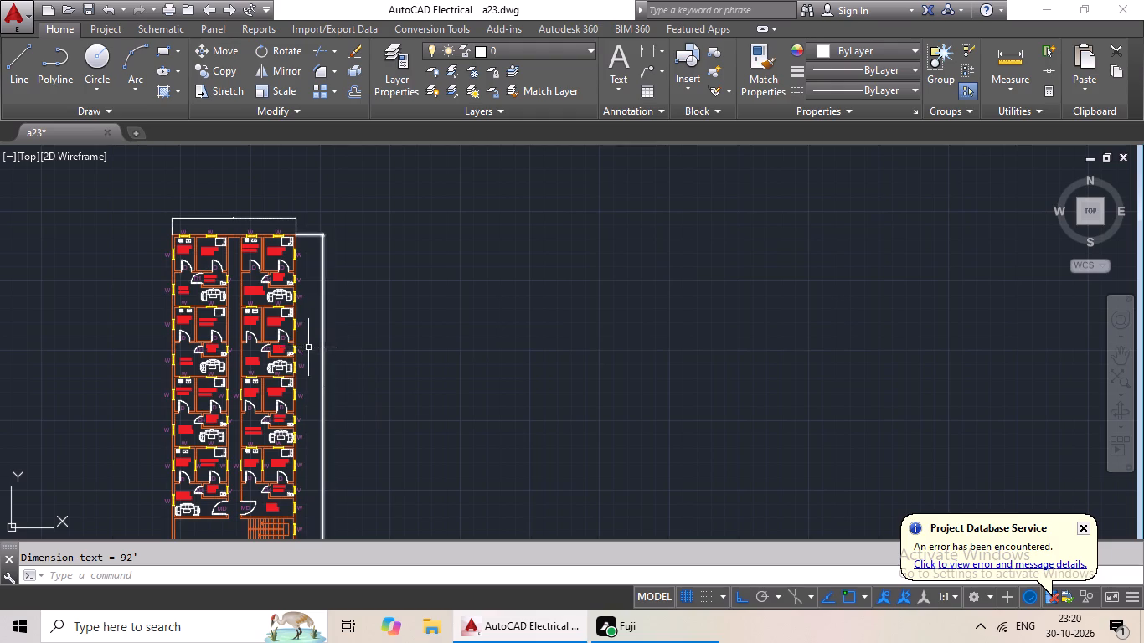
left_click(275, 216)
left_click(321, 259)
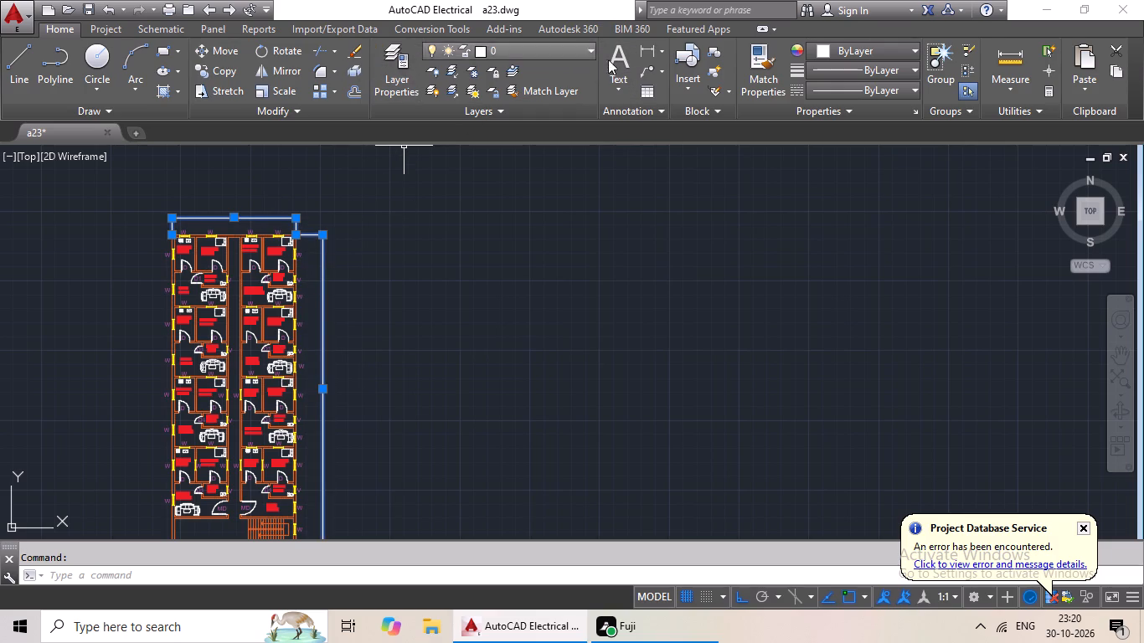
left_click(837, 44)
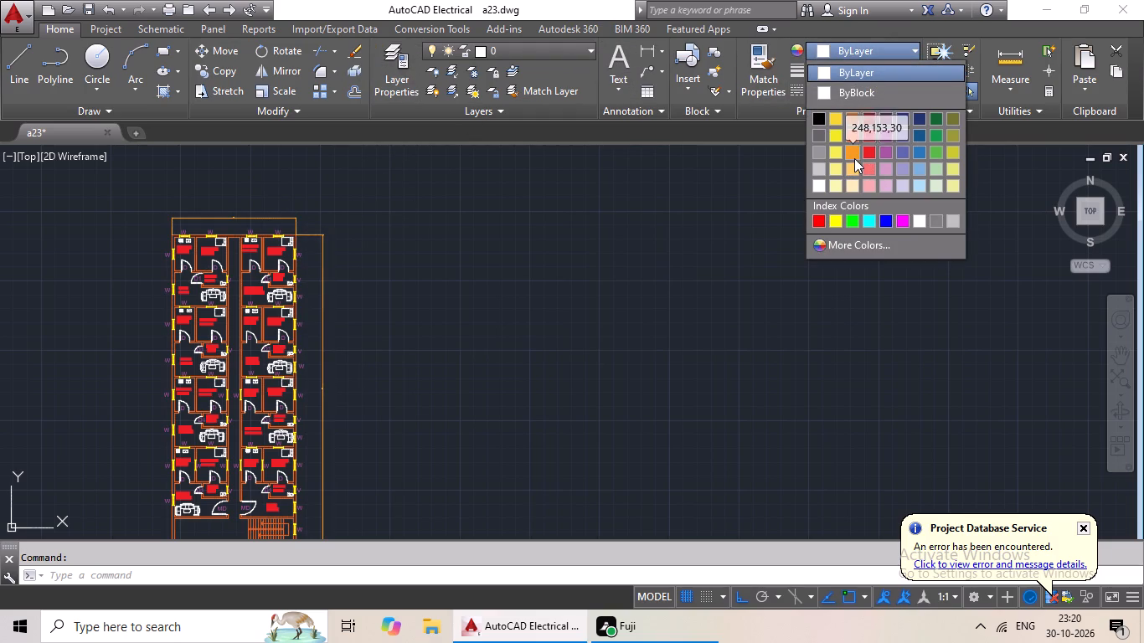
left_click(832, 152)
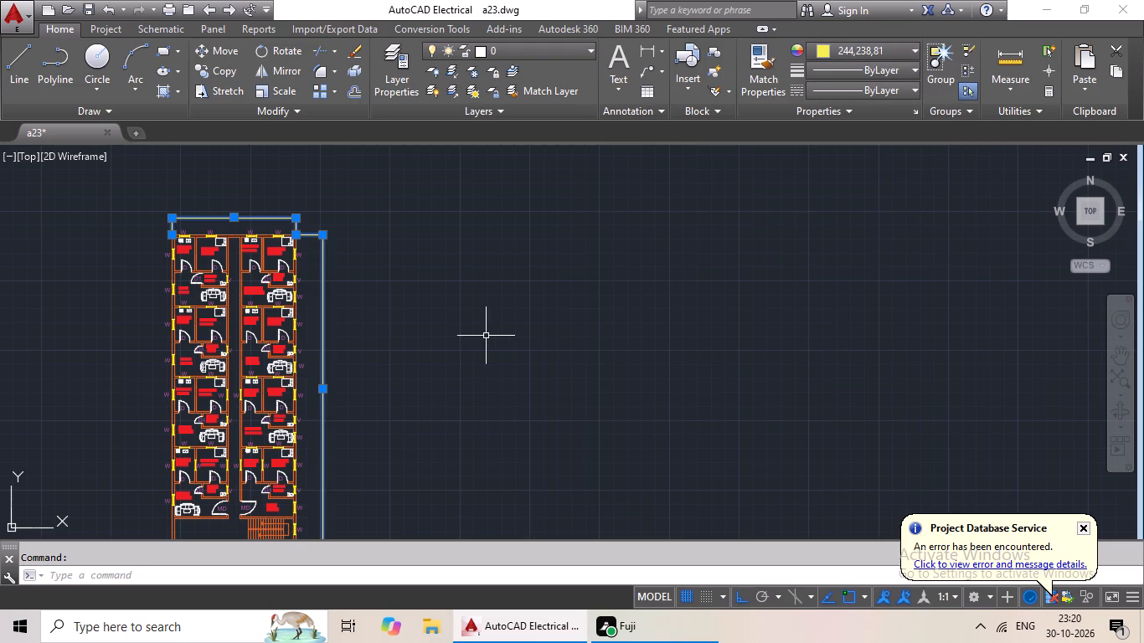
key("Escape")
Set the text height of the overall width dimension above the plan to 1'-4".
scroll(262, 208, "up", 3)
middle_click_drag(246, 224, 502, 202)
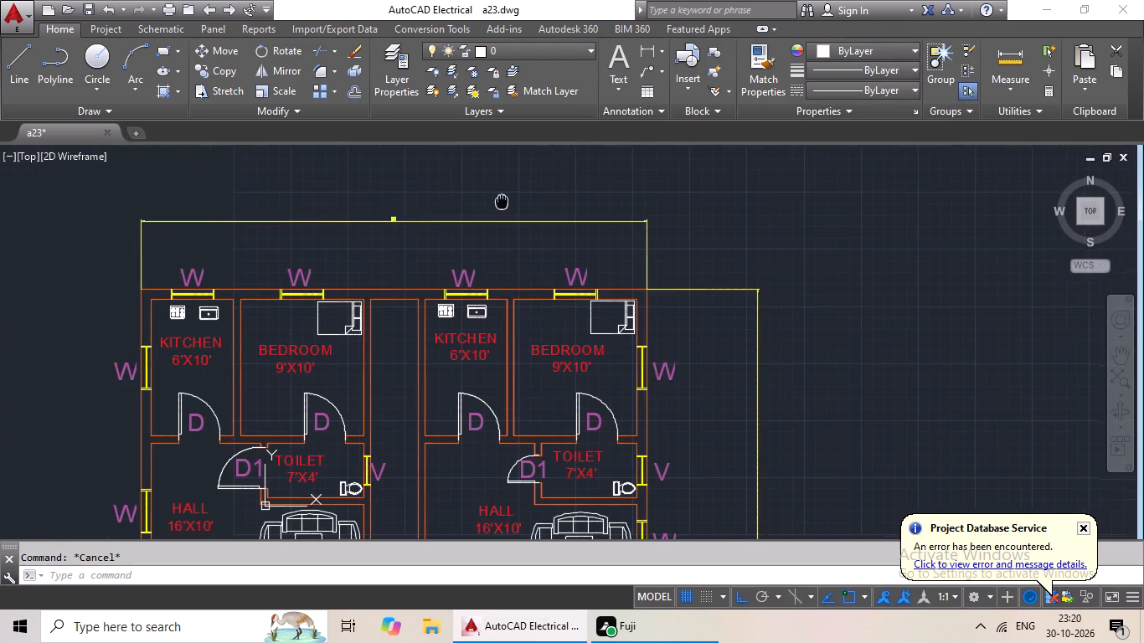
scroll(339, 213, "up", 4)
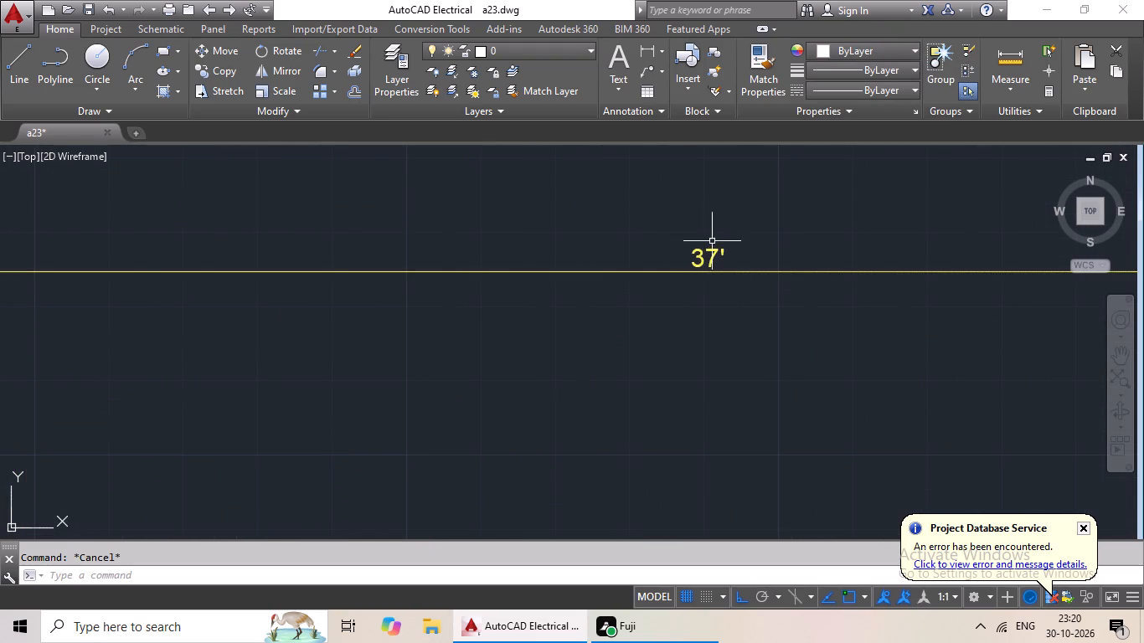
double_click(713, 250)
scroll(712, 251, "up", 2)
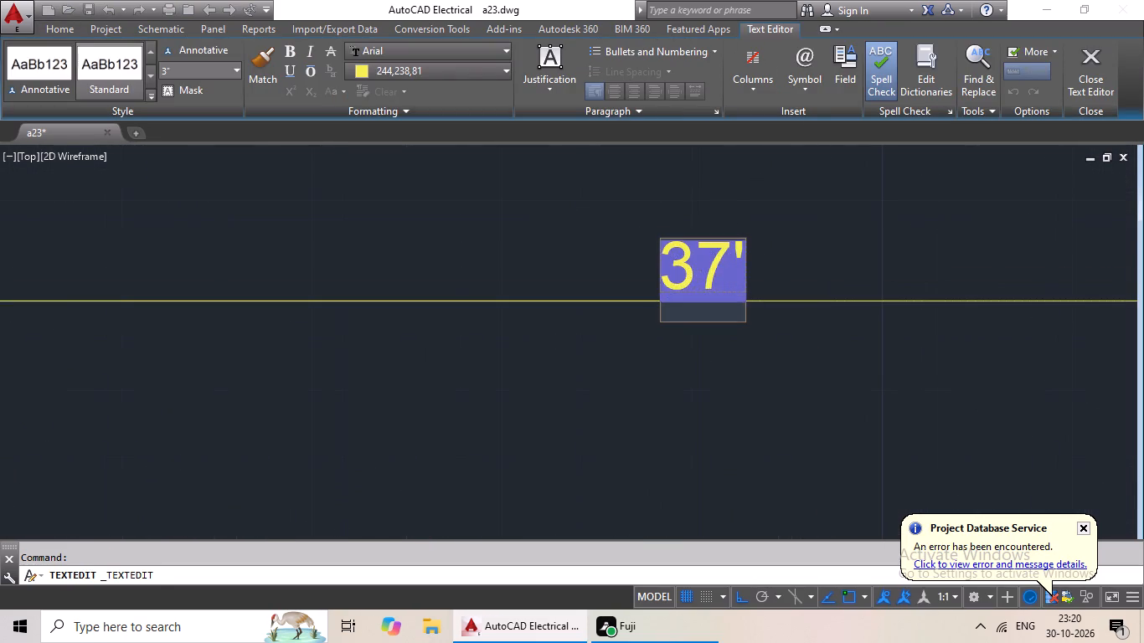
left_click(714, 261)
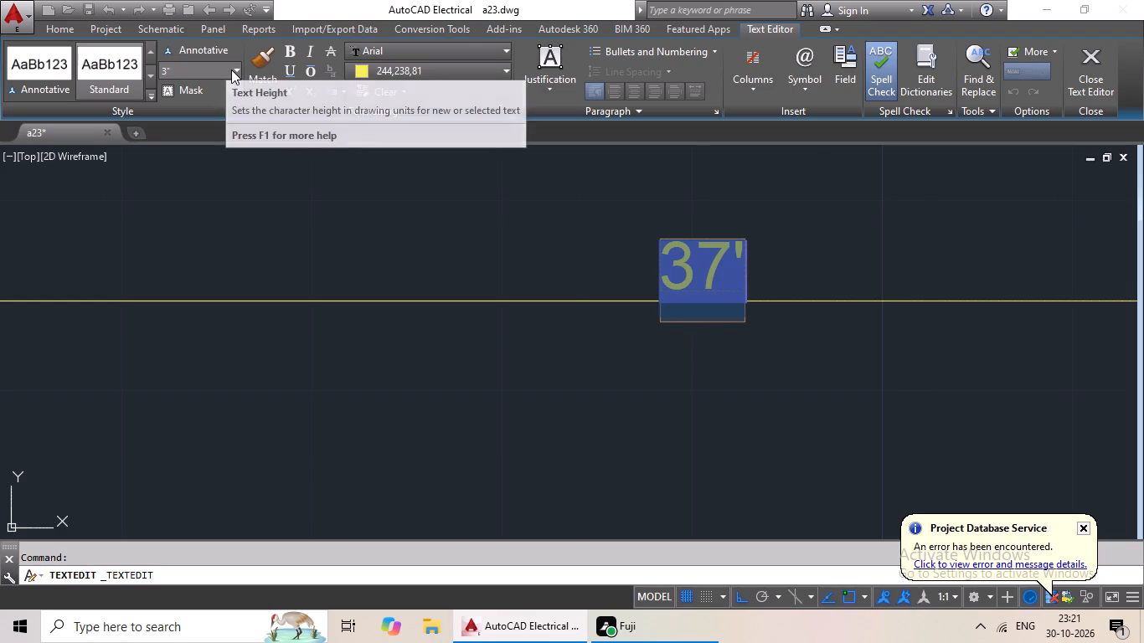
left_click(232, 69)
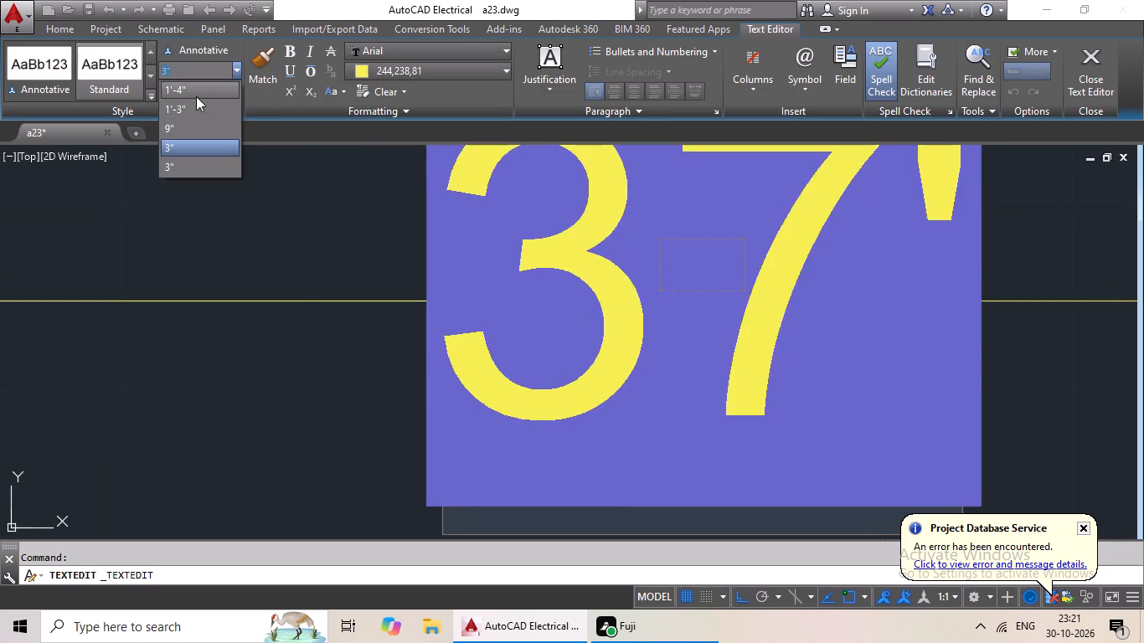
left_click(196, 95)
left_click_drag(212, 213, 222, 222)
Set the text height of the overall length dimension beside the plan's right wall to 1'-4".
scroll(250, 225, "down", 6)
middle_click_drag(340, 291, 307, 141)
scroll(569, 312, "down", 1)
scroll(738, 378, "down", 1)
middle_click_drag(738, 378, 526, 264)
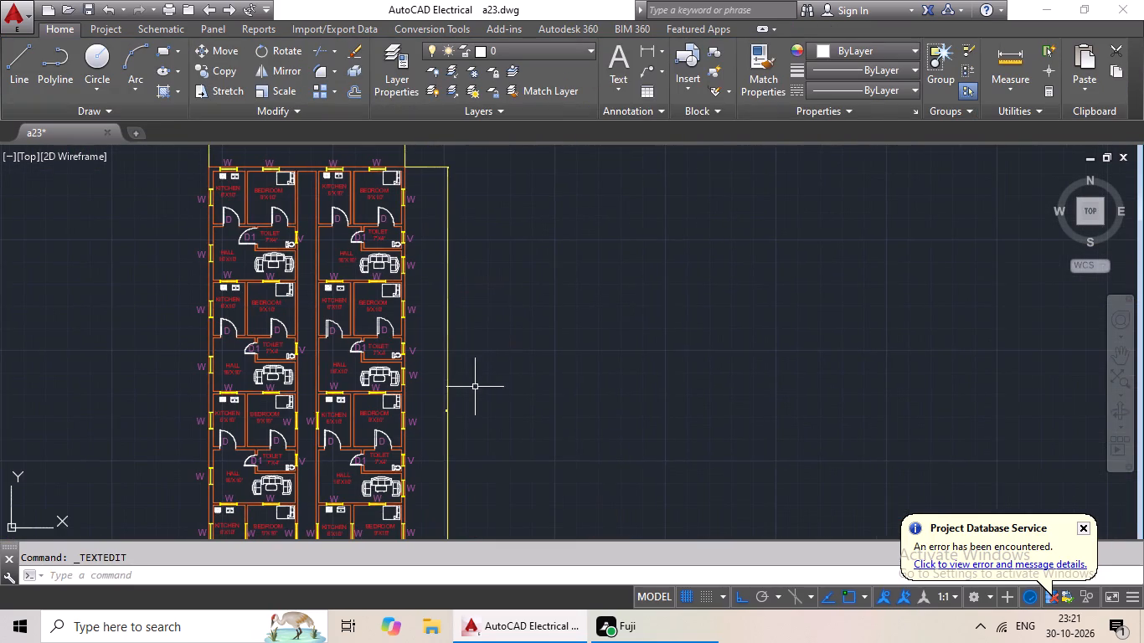
scroll(450, 441, "up", 3)
scroll(444, 330, "up", 4)
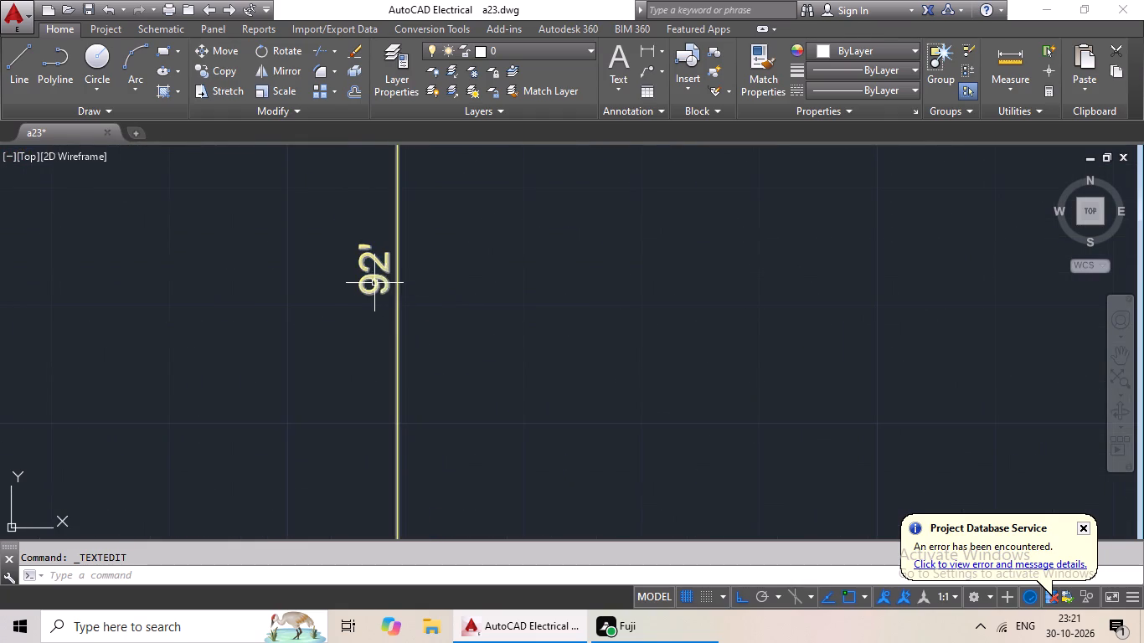
double_click(369, 279)
left_click(369, 278)
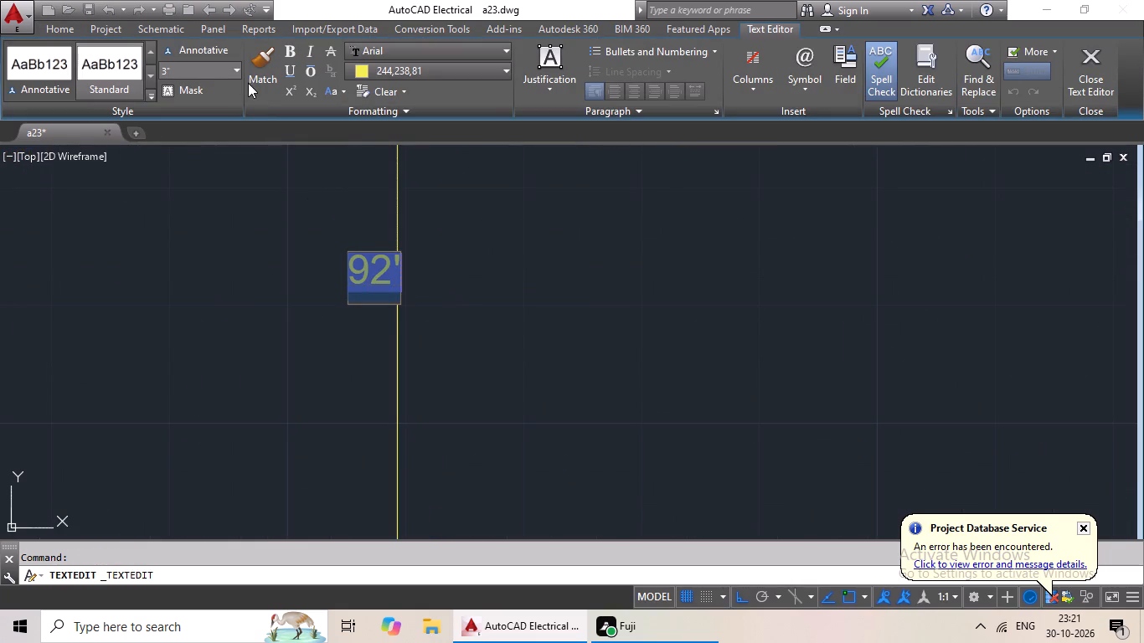
left_click(233, 74)
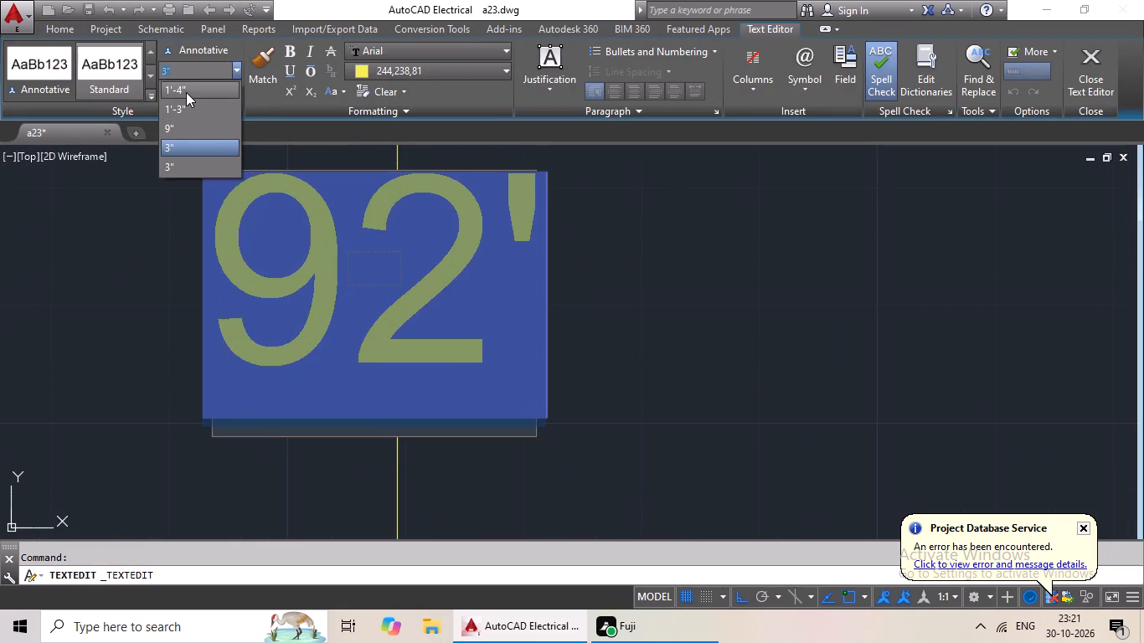
left_click(186, 92)
left_click(581, 293)
scroll(585, 291, "down", 4)
scroll(621, 414, "down", 3)
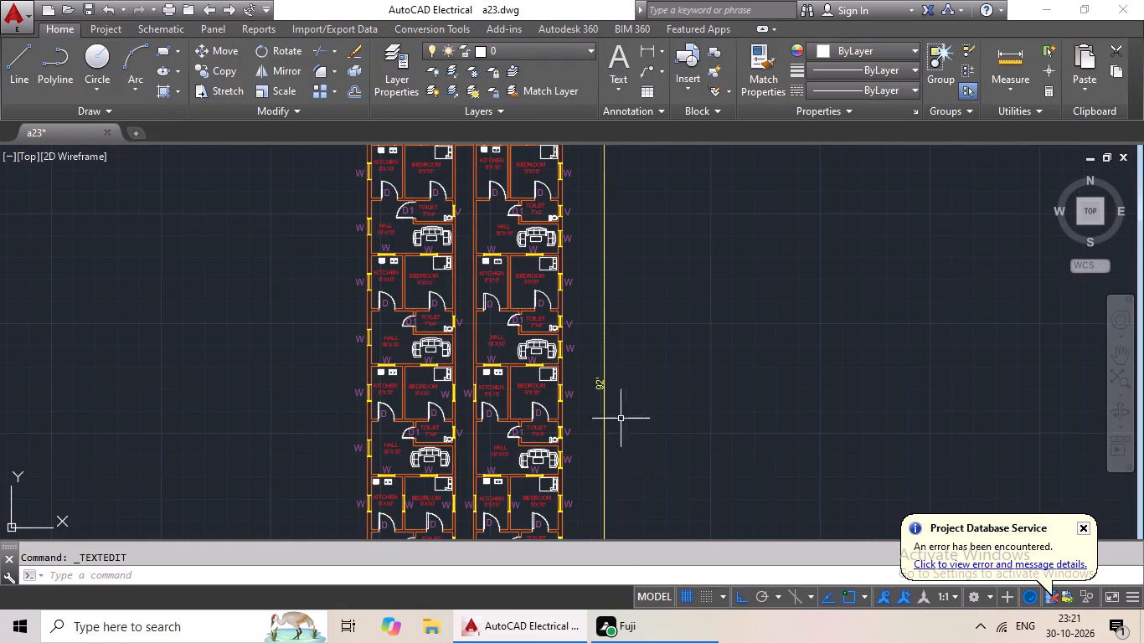
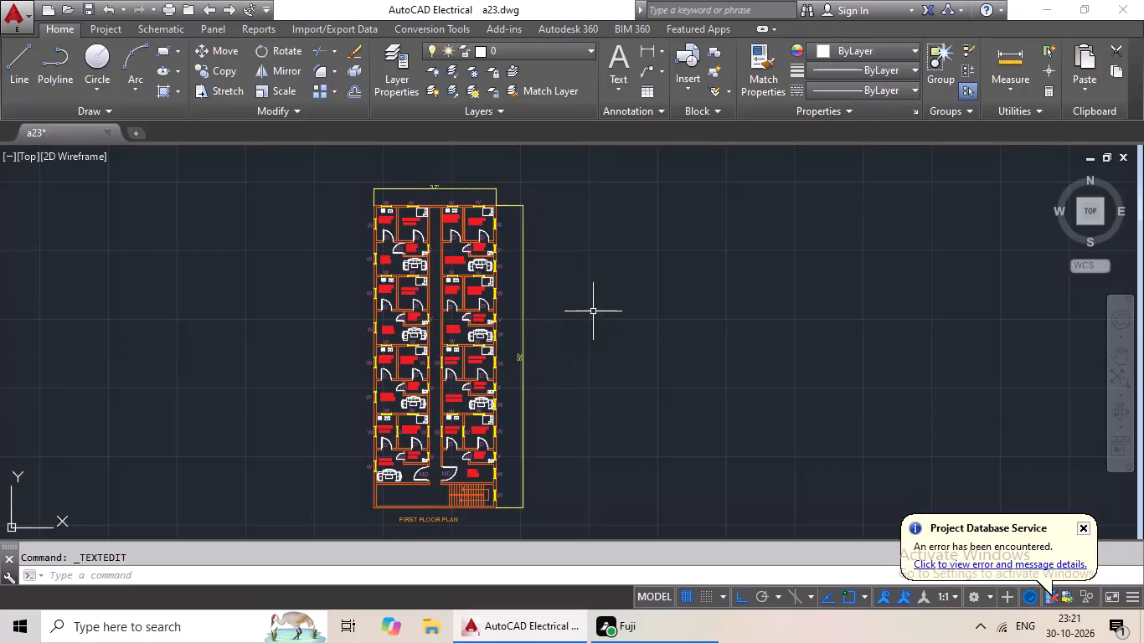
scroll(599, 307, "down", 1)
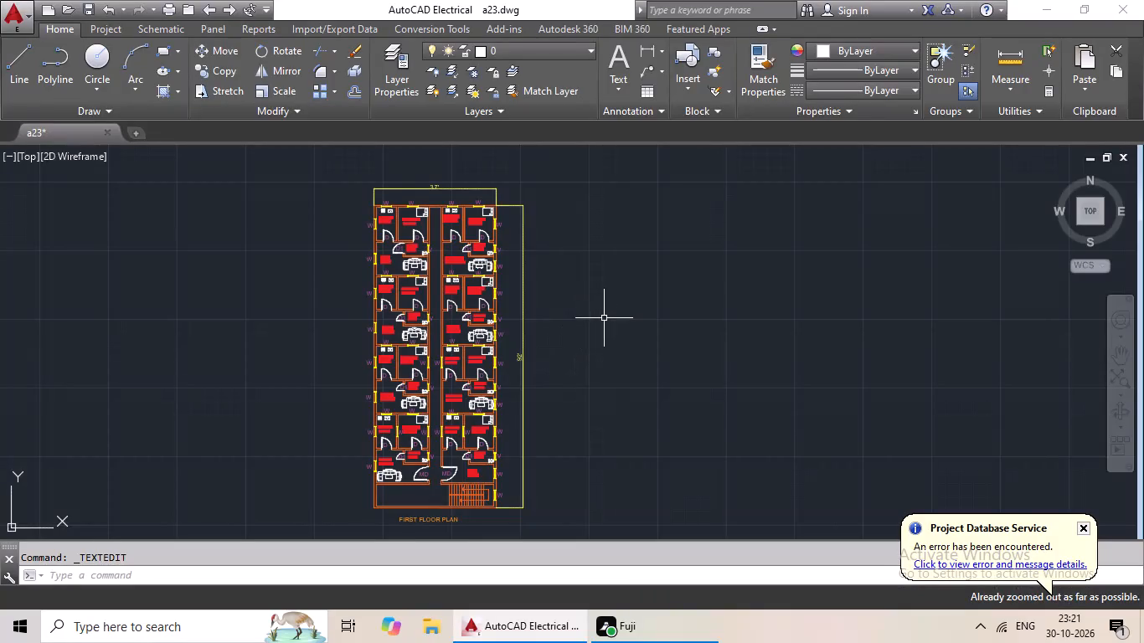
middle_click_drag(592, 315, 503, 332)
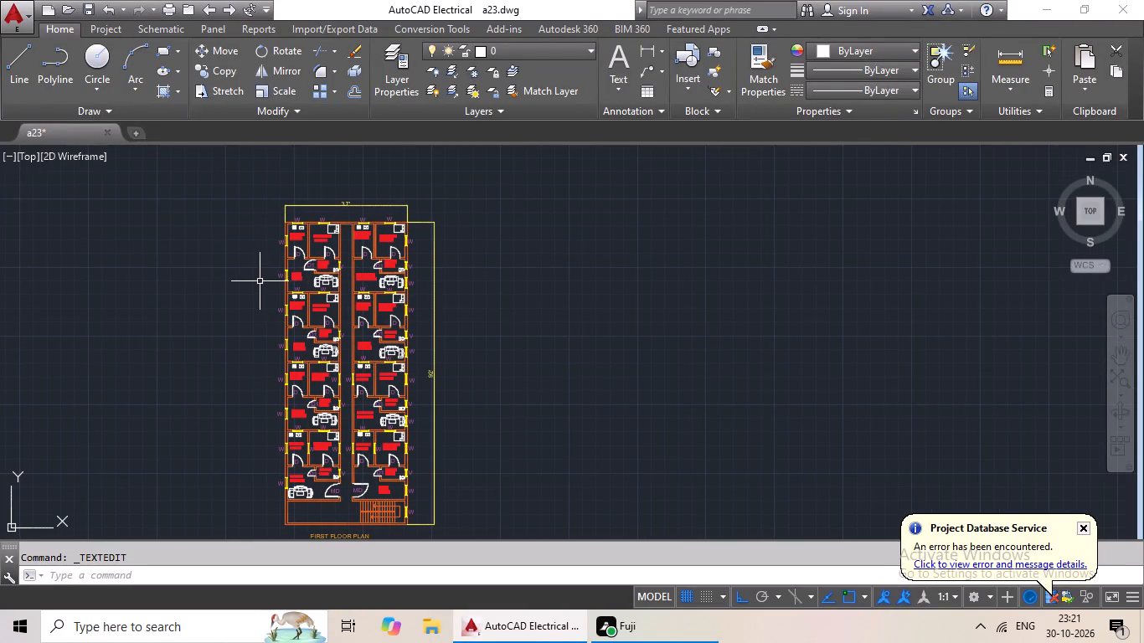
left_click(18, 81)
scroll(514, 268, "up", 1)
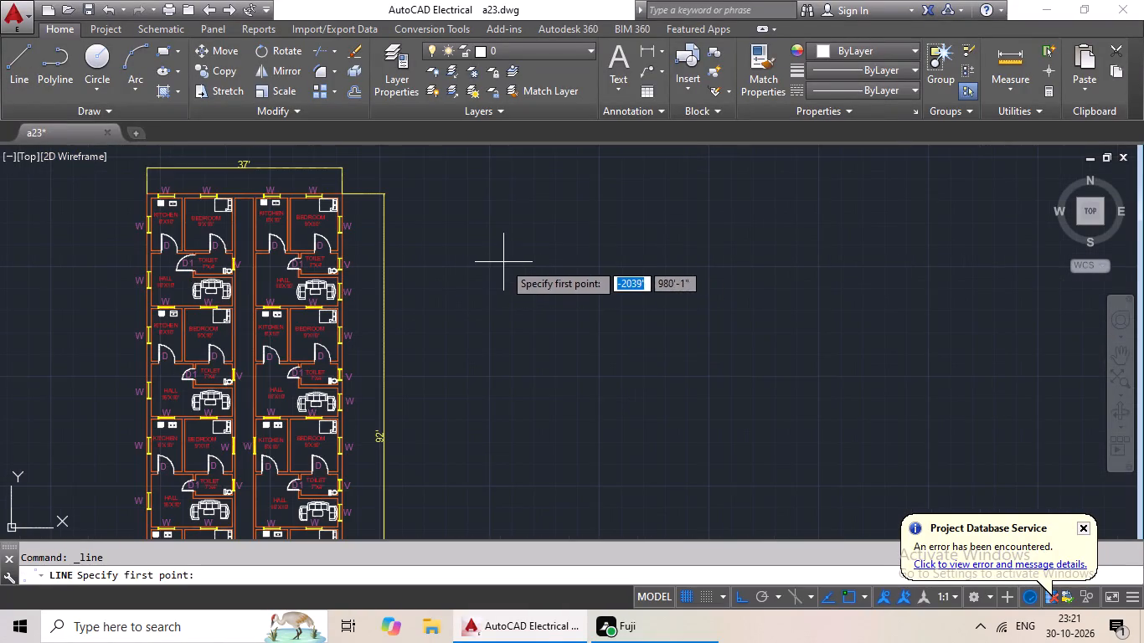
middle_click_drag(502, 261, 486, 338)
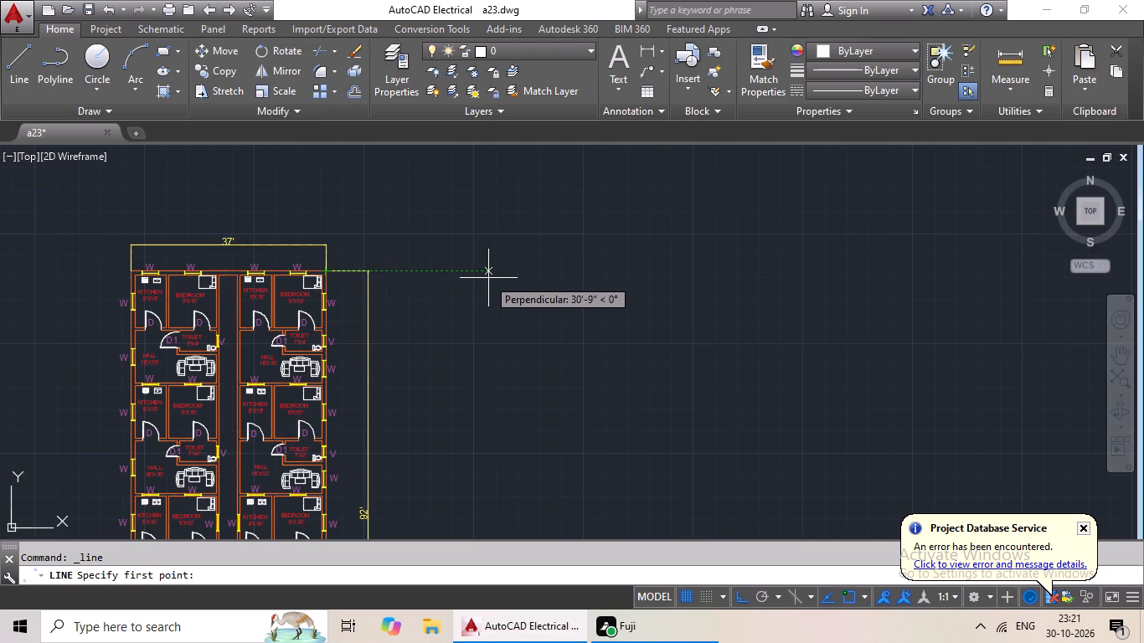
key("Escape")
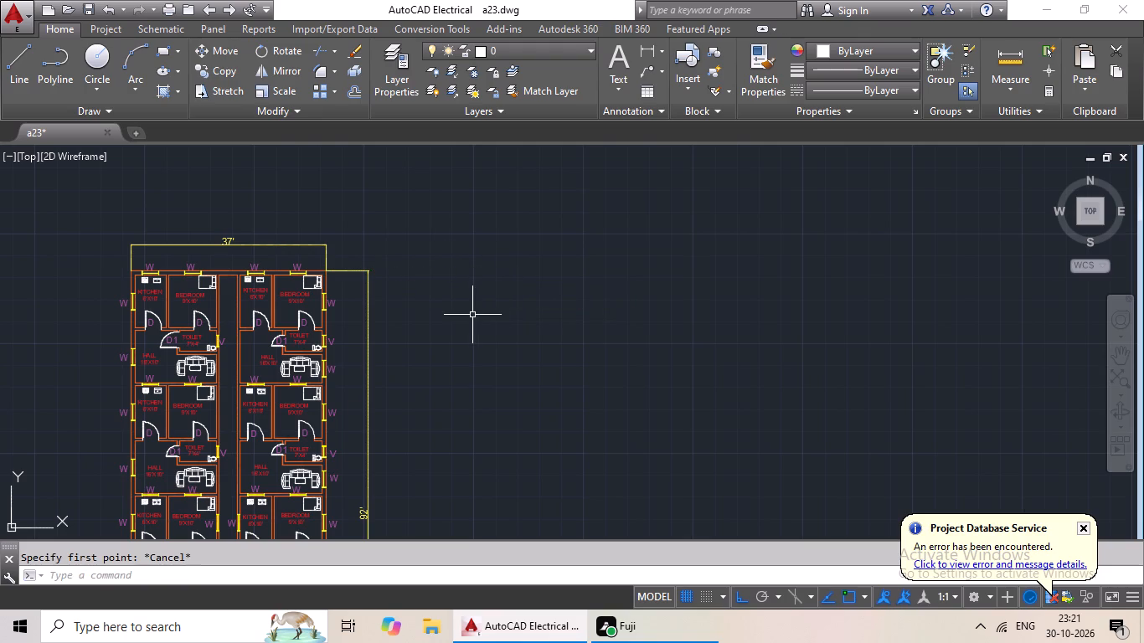
Save the drawing.
middle_click_drag(328, 325, 428, 237)
scroll(412, 240, "up", 1)
middle_click_drag(410, 239, 410, 327)
key("ctrl+s")
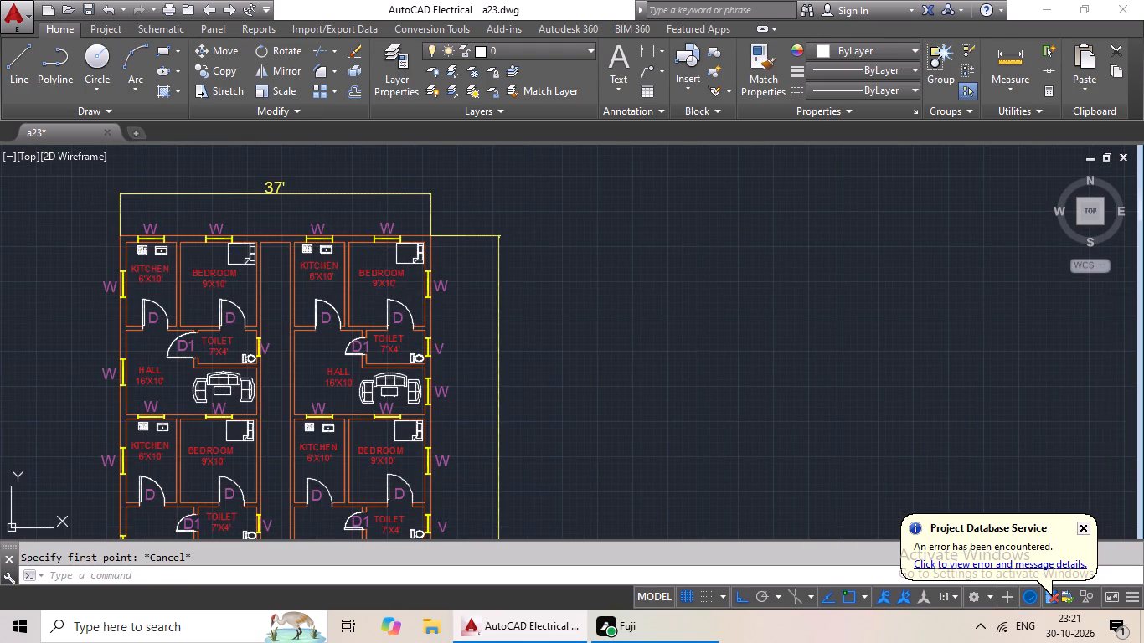
Start an ANSI32 hatch and fill the top-left unit's outer corner wall, kitchen-bedroom partition and left wall beside the kitchen door.
left_click(171, 89)
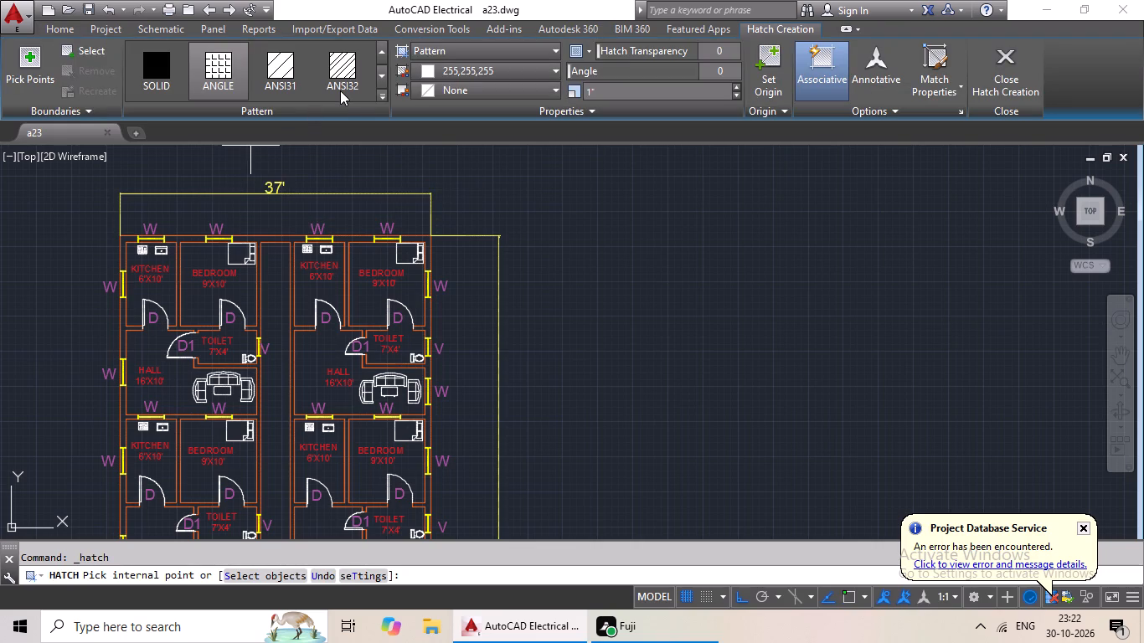
left_click(340, 90)
scroll(142, 241, "up", 2)
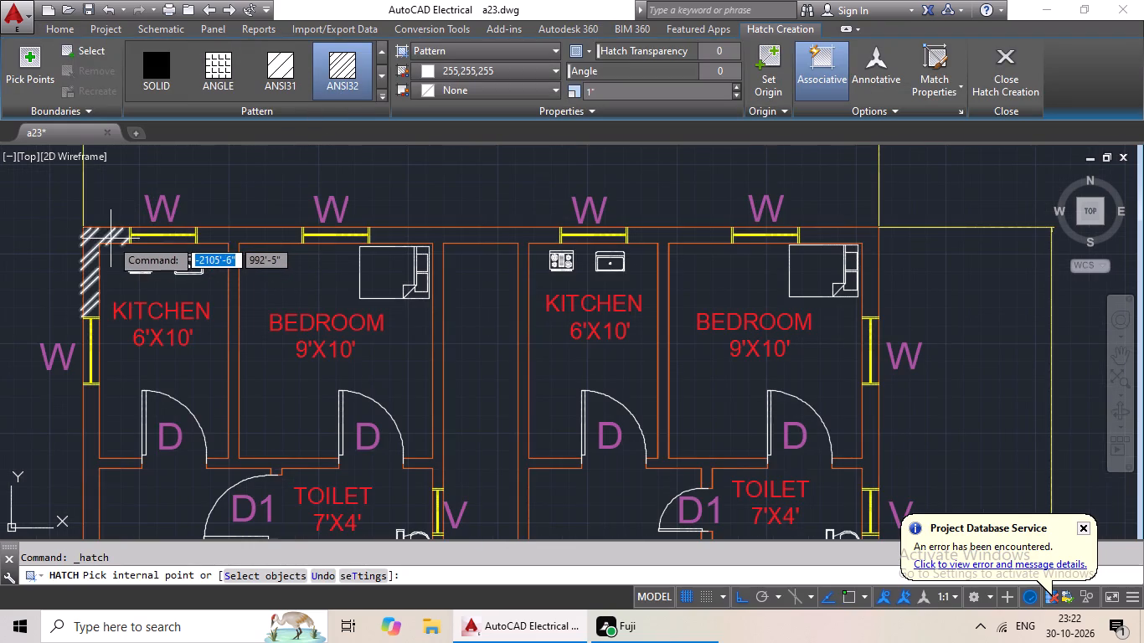
left_click(110, 237)
left_click(240, 235)
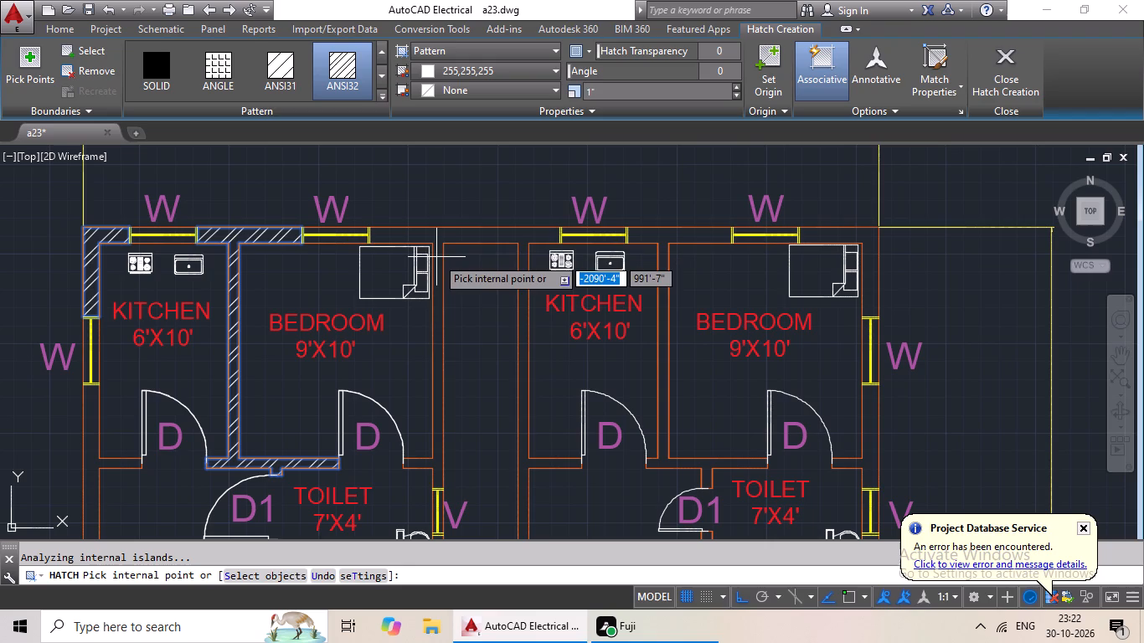
scroll(530, 246, "down", 1)
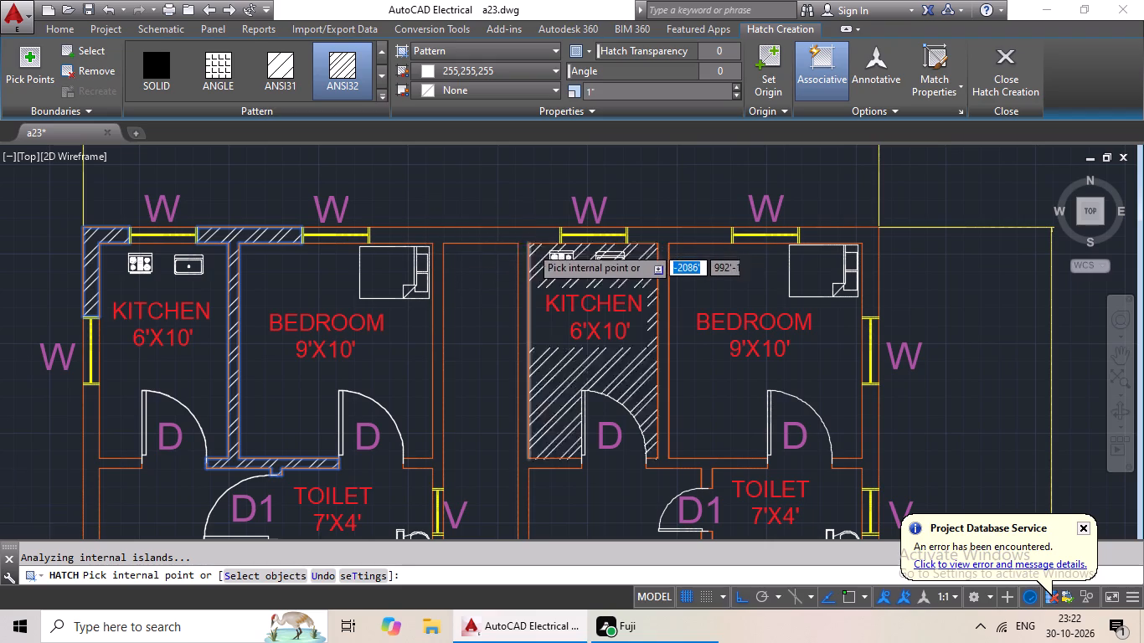
scroll(530, 246, "down", 1)
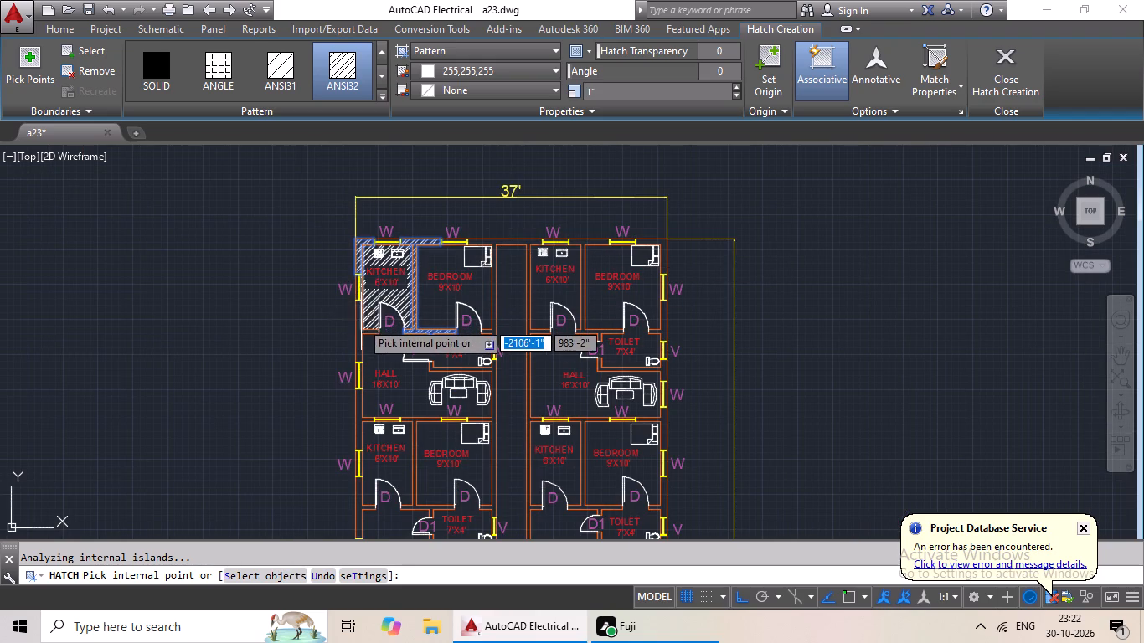
left_click(355, 326)
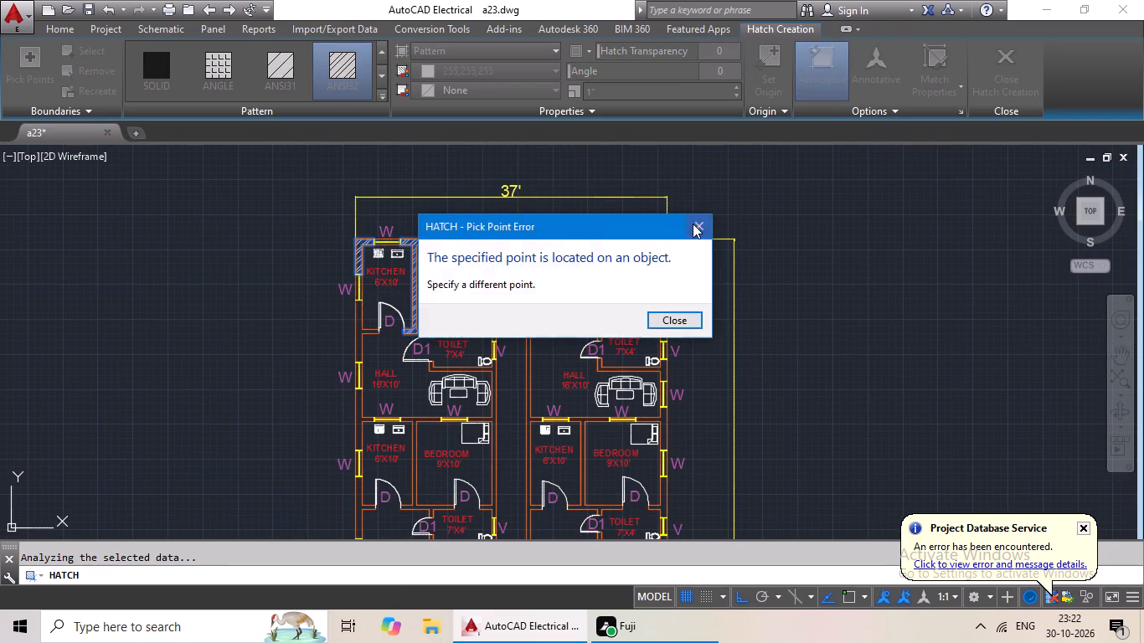
left_click(695, 223)
left_click(363, 332)
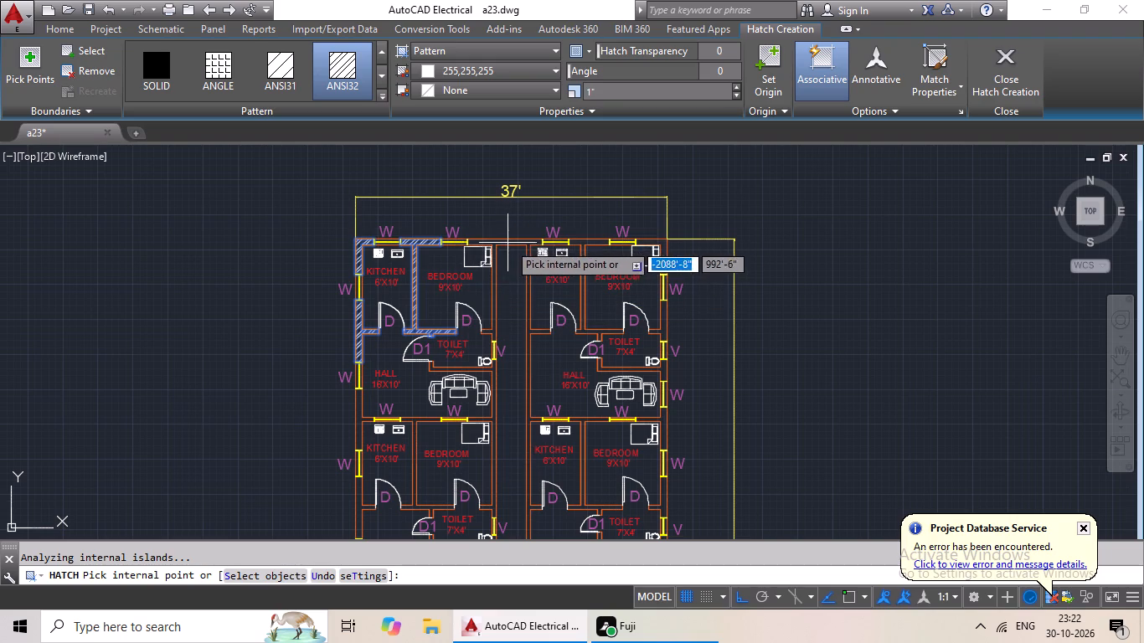
Add the right block's top-unit partition, outer, toilet and hall walls to the hatch, plus the second unit's kitchen-bedroom partition.
left_click(582, 242)
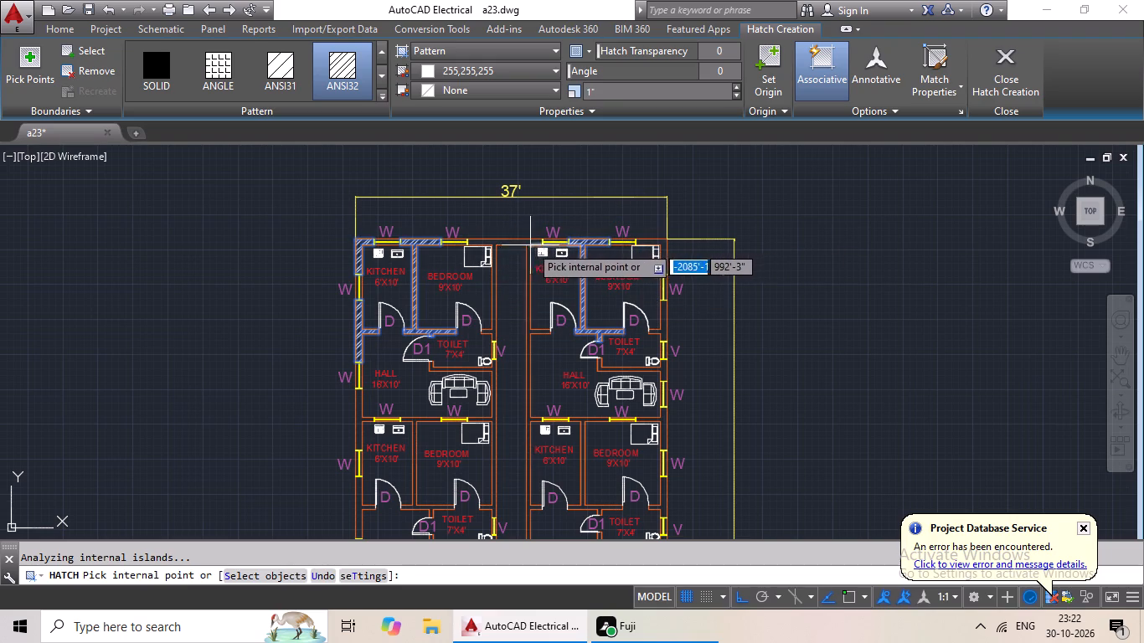
left_click(656, 244)
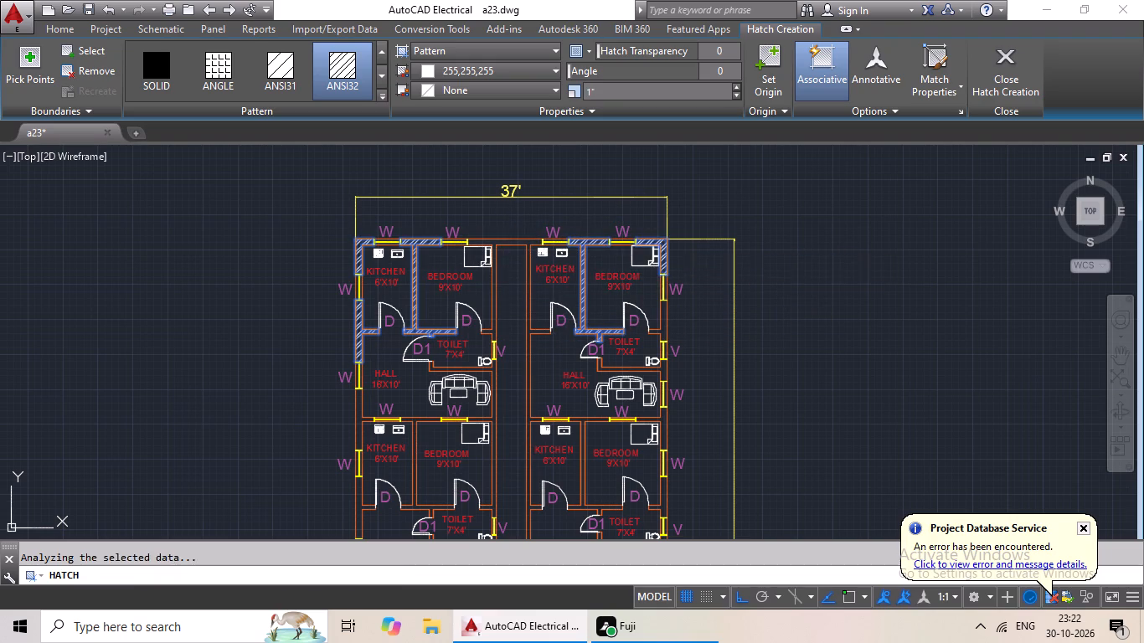
left_click(661, 316)
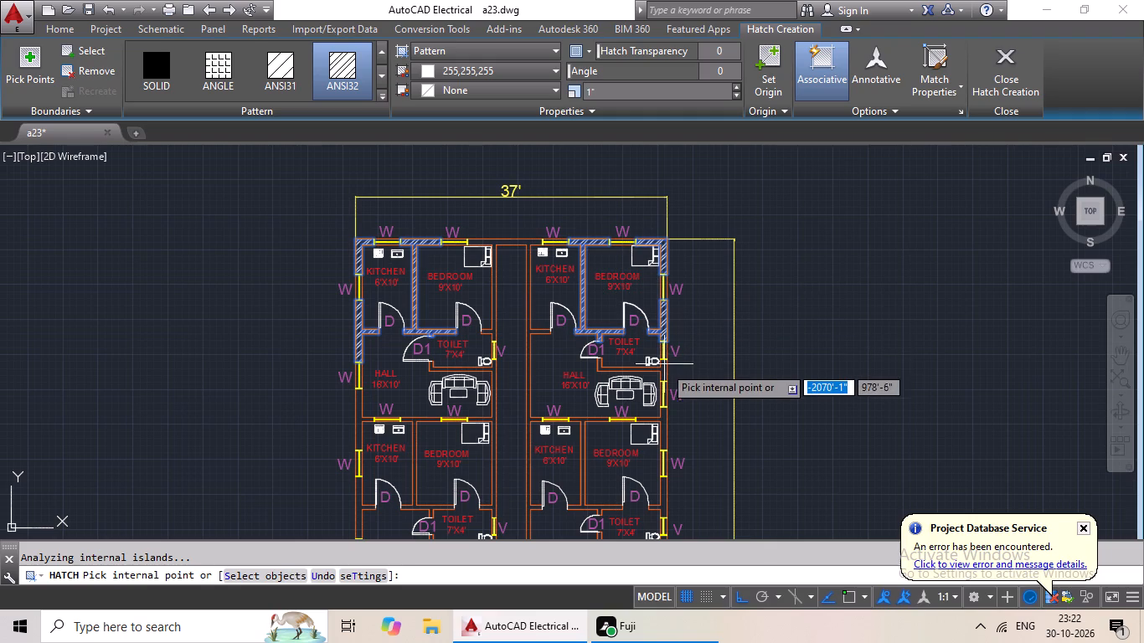
left_click(664, 374)
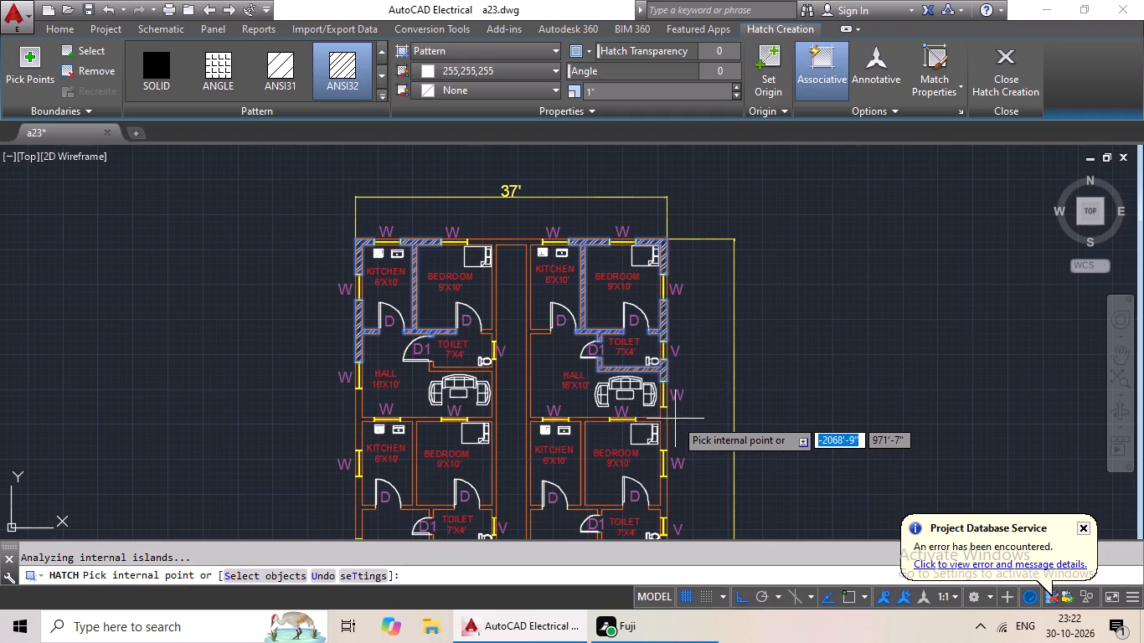
left_click(662, 421)
scroll(667, 419, "up", 3)
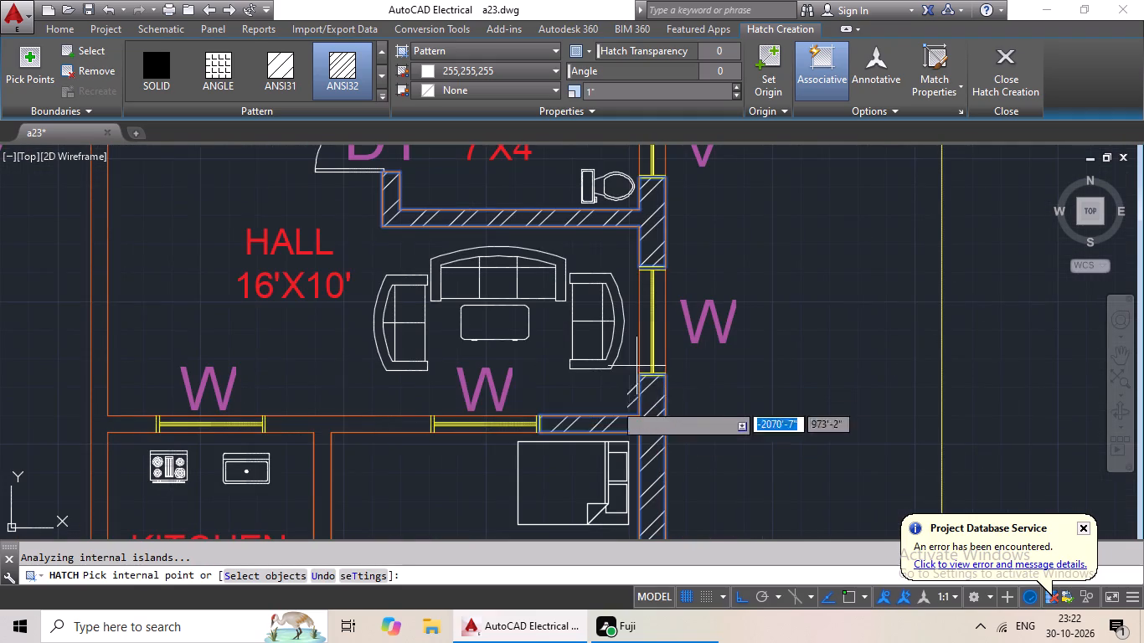
scroll(380, 425, "down", 1)
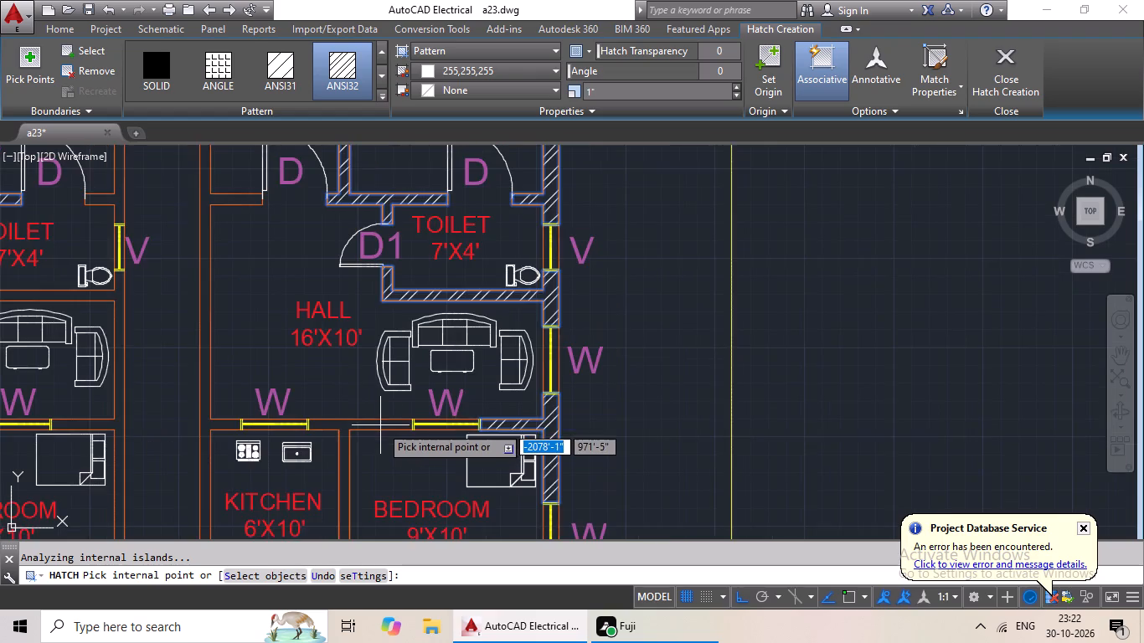
scroll(386, 421, "down", 1)
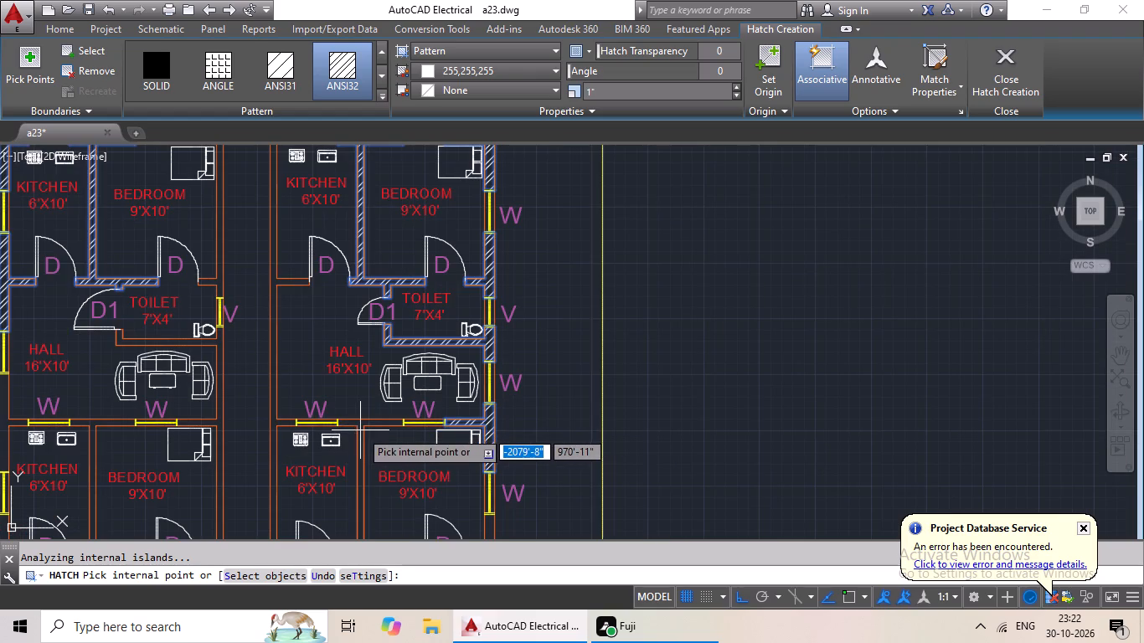
middle_click_drag(360, 429, 414, 357)
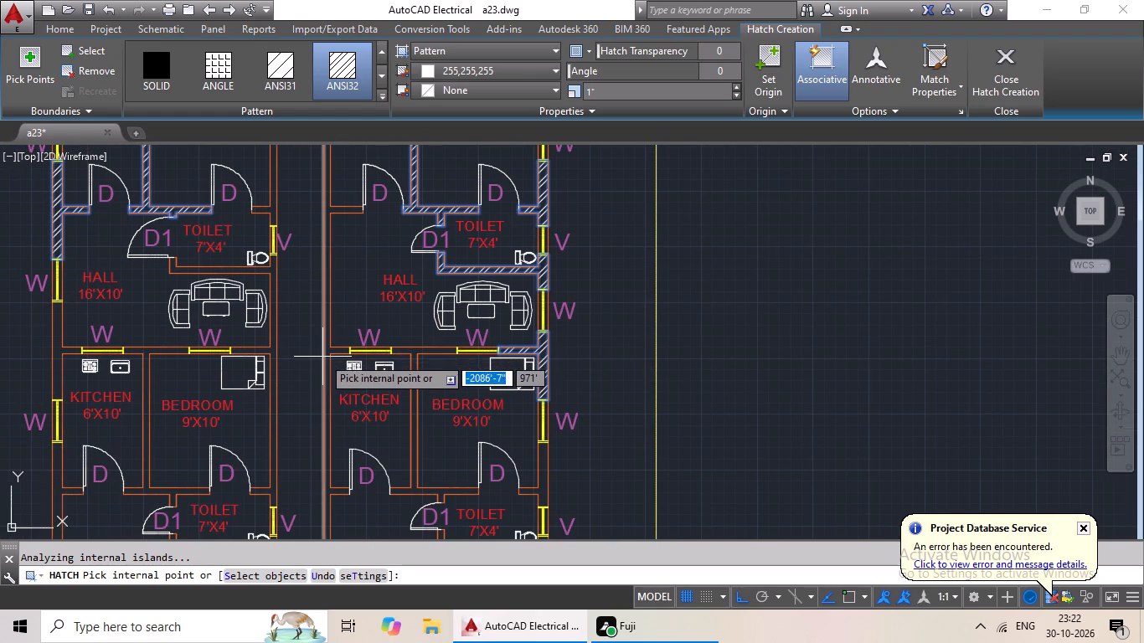
left_click(409, 350)
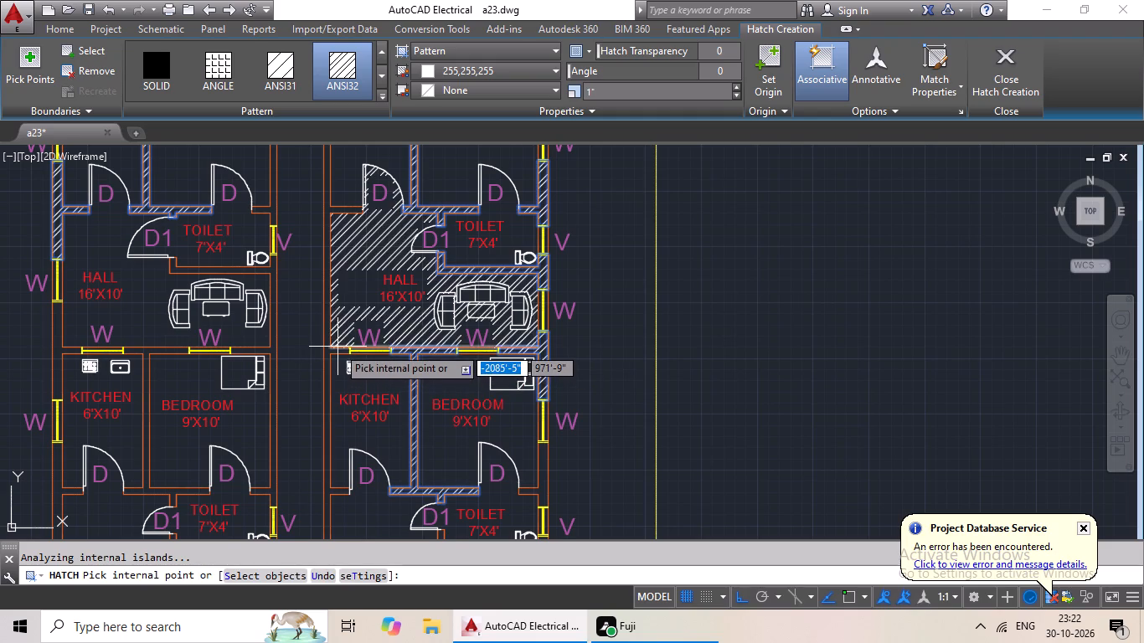
Hatch the top corridor wall with its adjoining corridor-side wall, and the left block's walls around the second kitchen and bedroom.
scroll(338, 347, "up", 1)
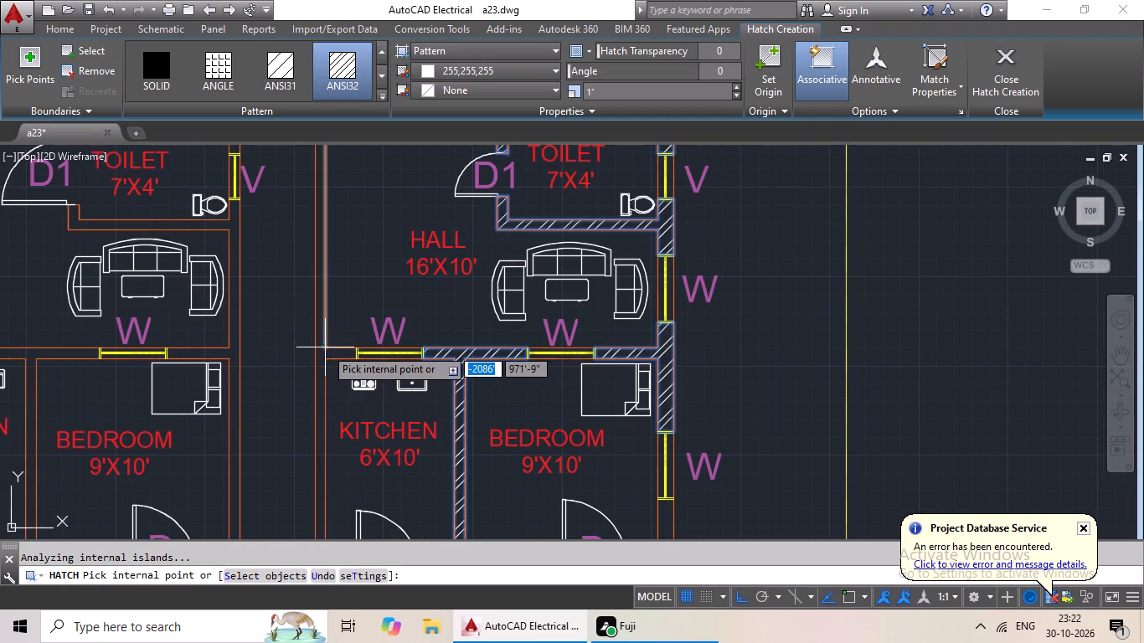
scroll(326, 347, "down", 2)
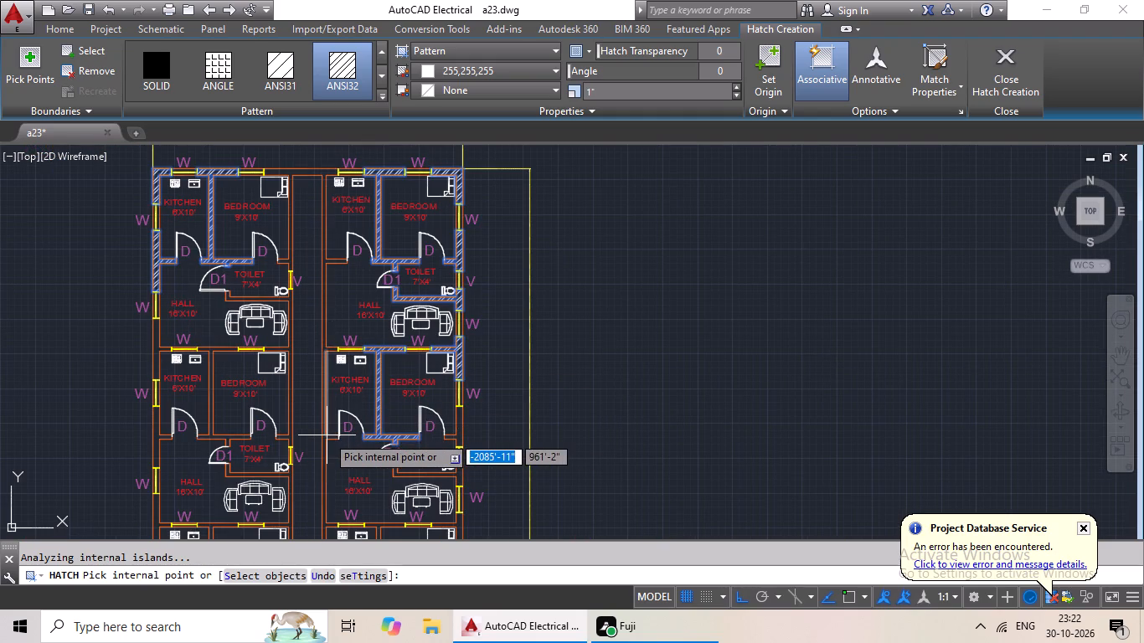
scroll(327, 435, "up", 1)
scroll(345, 332, "down", 2)
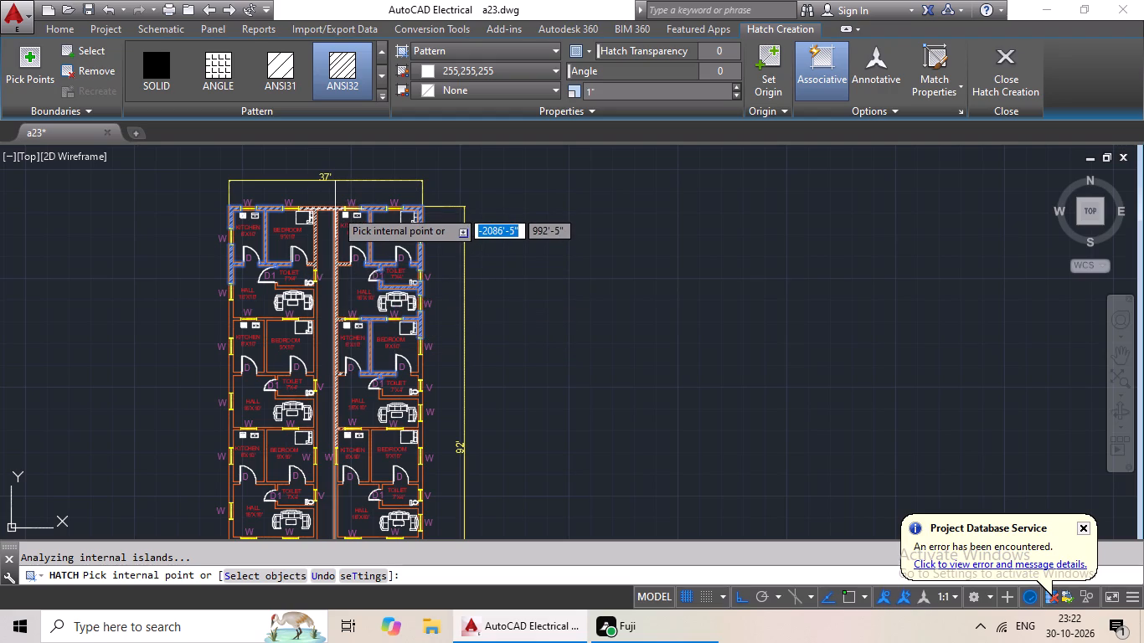
left_click(335, 209)
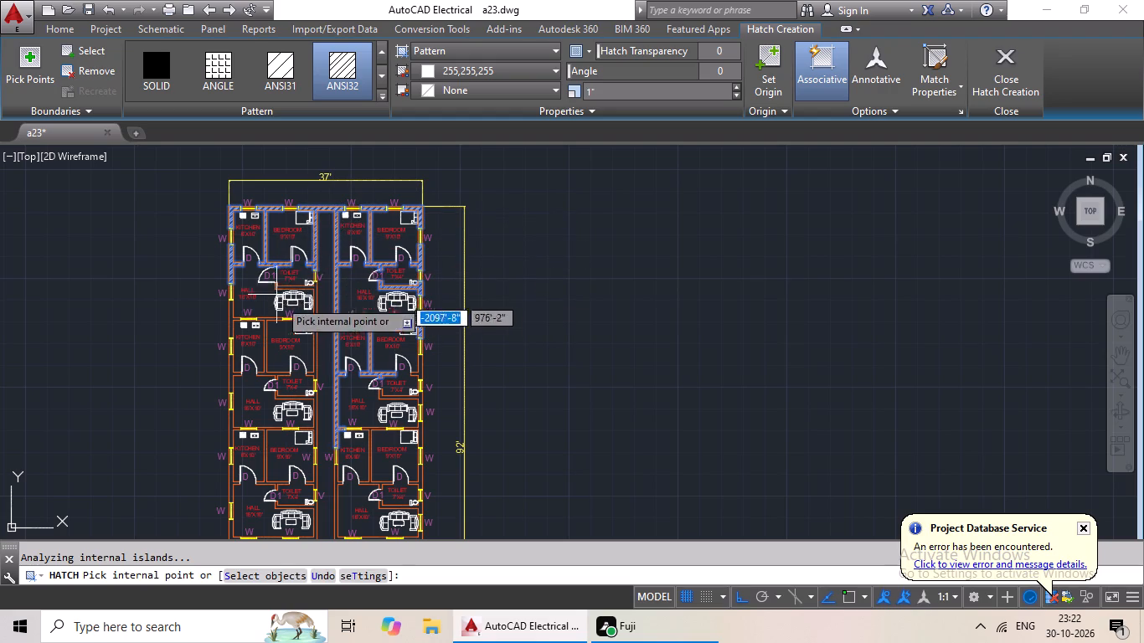
left_click(264, 319)
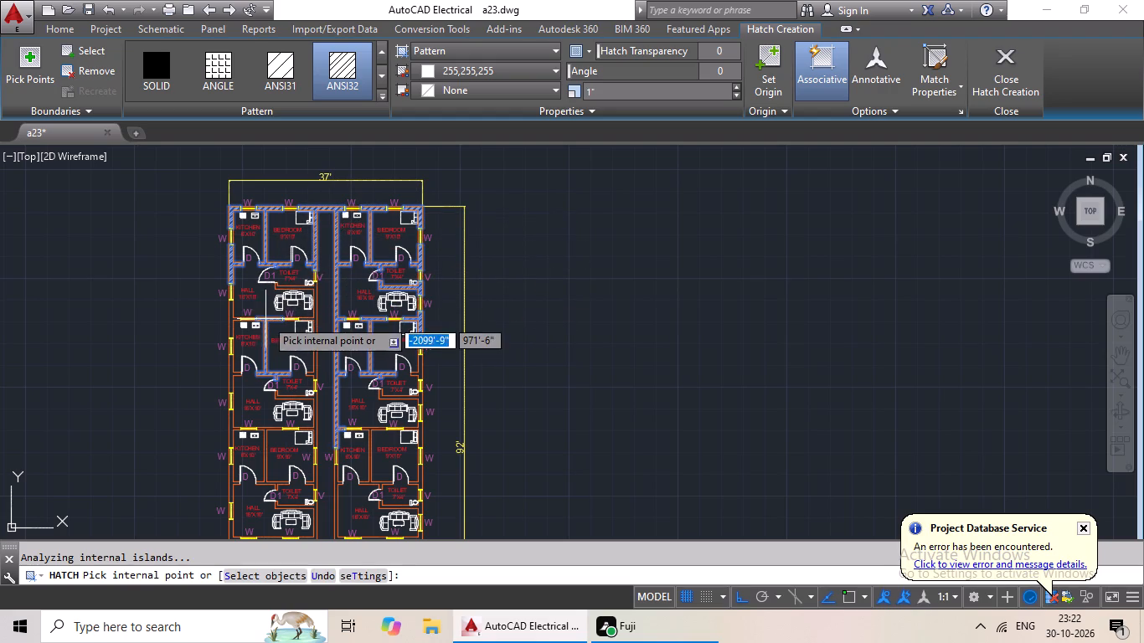
left_click(231, 322)
scroll(326, 326, "up", 2)
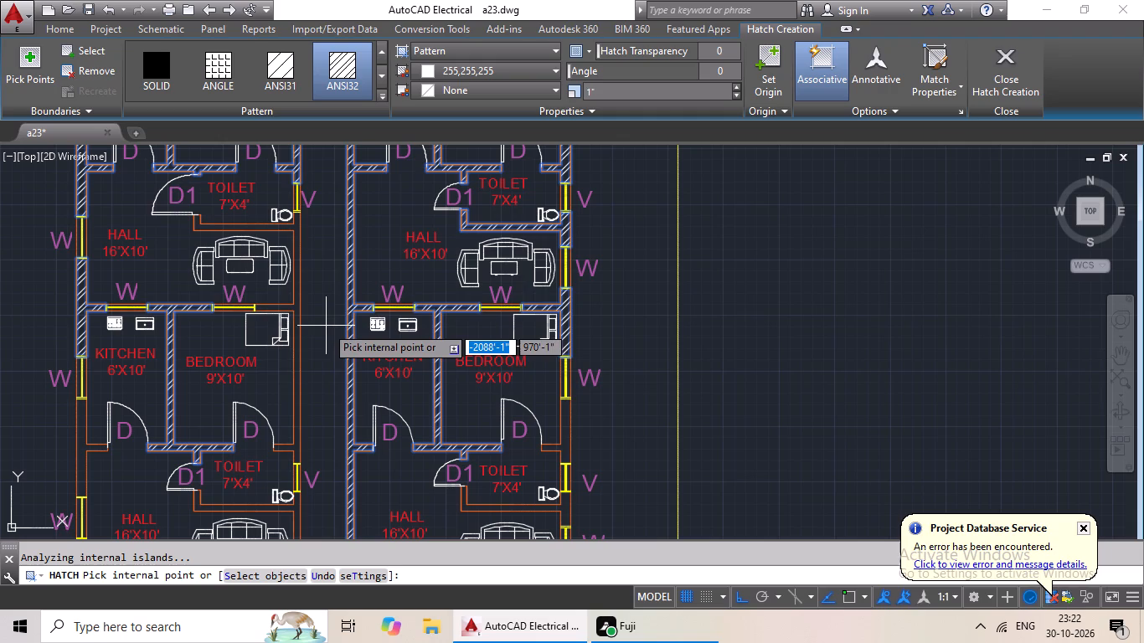
left_click(284, 306)
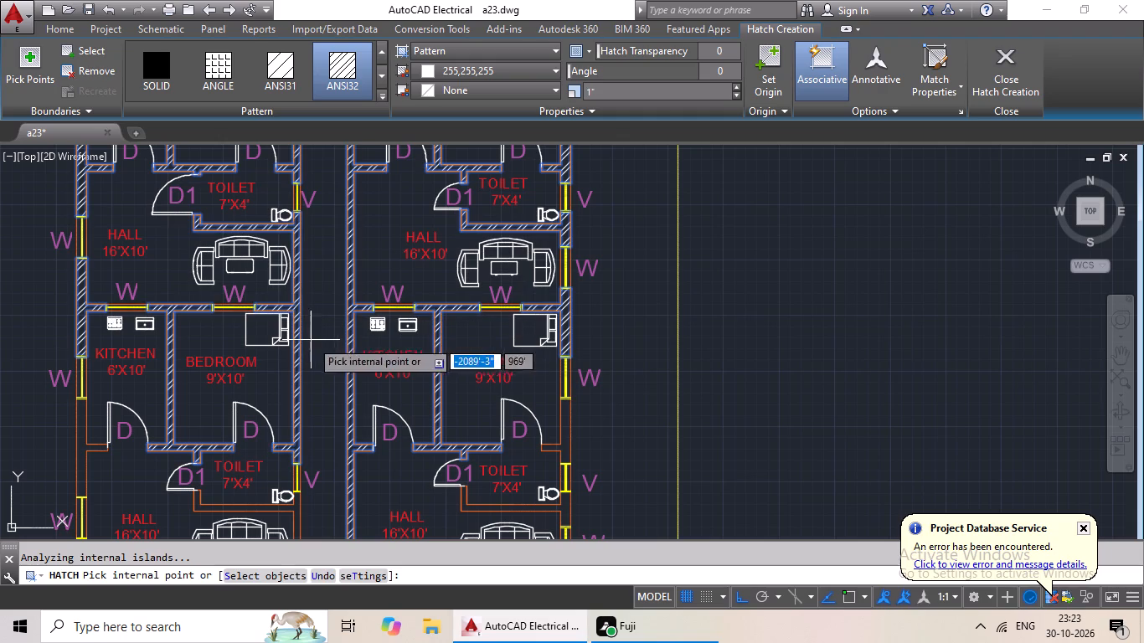
Hatch the right block's second-unit wall segments beside the bedroom door, around the toilet and at the hall's outer lower corner.
left_click(562, 451)
middle_click_drag(561, 445, 563, 304)
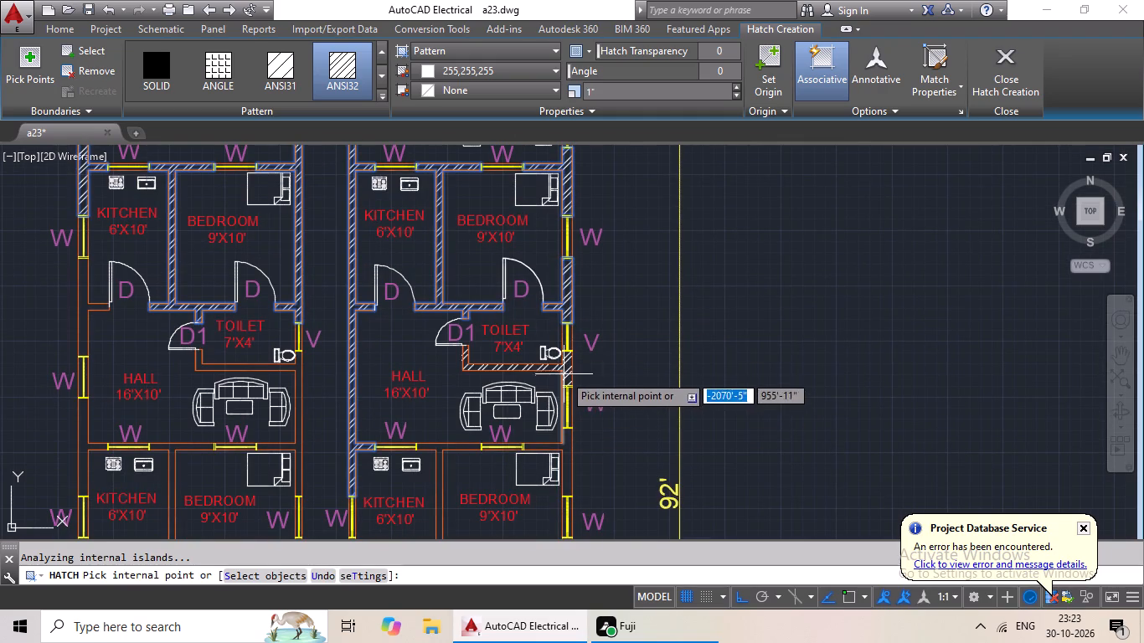
left_click(563, 371)
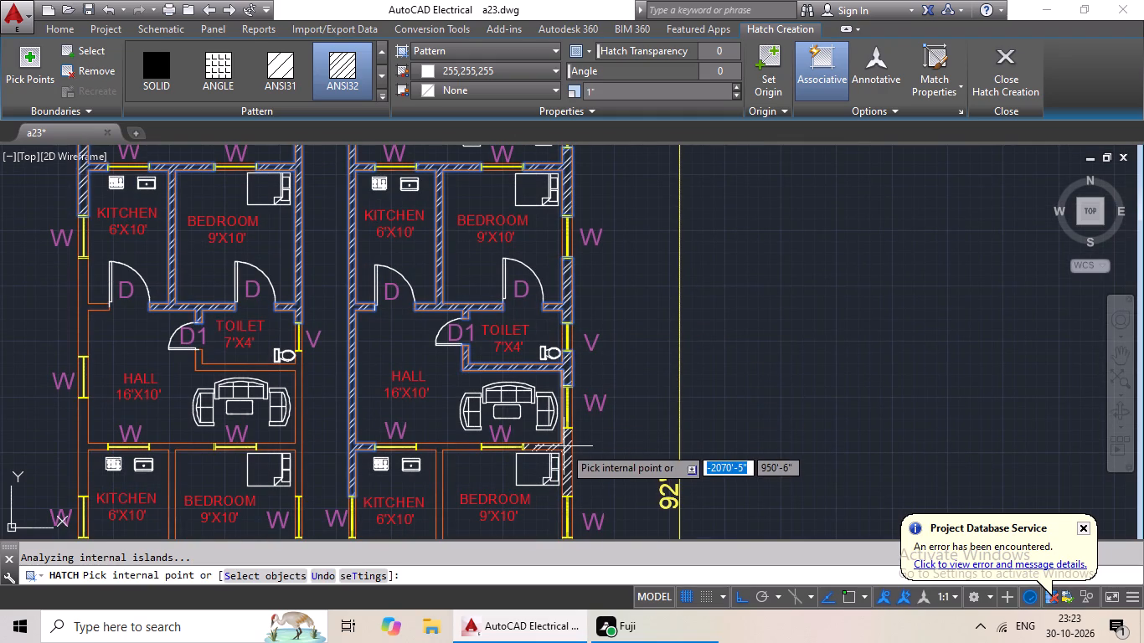
left_click(563, 445)
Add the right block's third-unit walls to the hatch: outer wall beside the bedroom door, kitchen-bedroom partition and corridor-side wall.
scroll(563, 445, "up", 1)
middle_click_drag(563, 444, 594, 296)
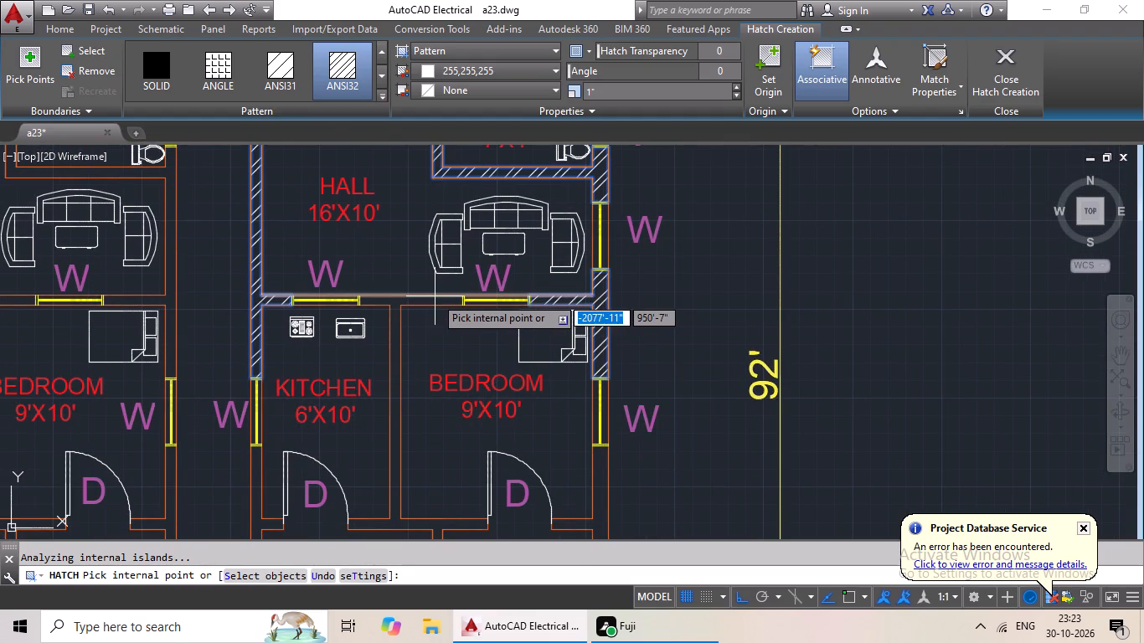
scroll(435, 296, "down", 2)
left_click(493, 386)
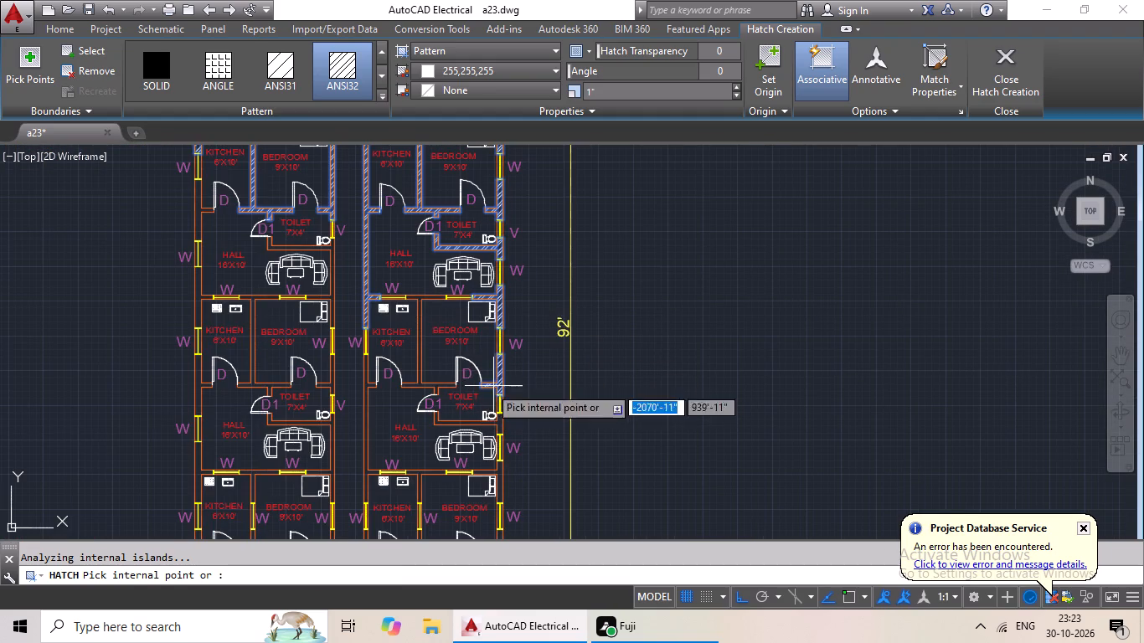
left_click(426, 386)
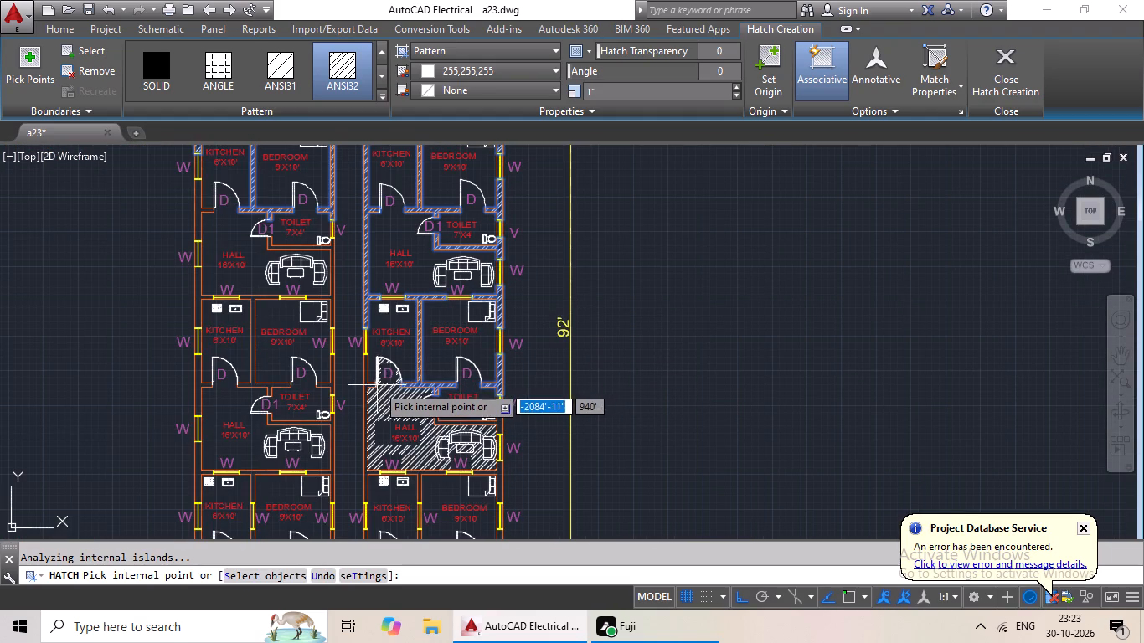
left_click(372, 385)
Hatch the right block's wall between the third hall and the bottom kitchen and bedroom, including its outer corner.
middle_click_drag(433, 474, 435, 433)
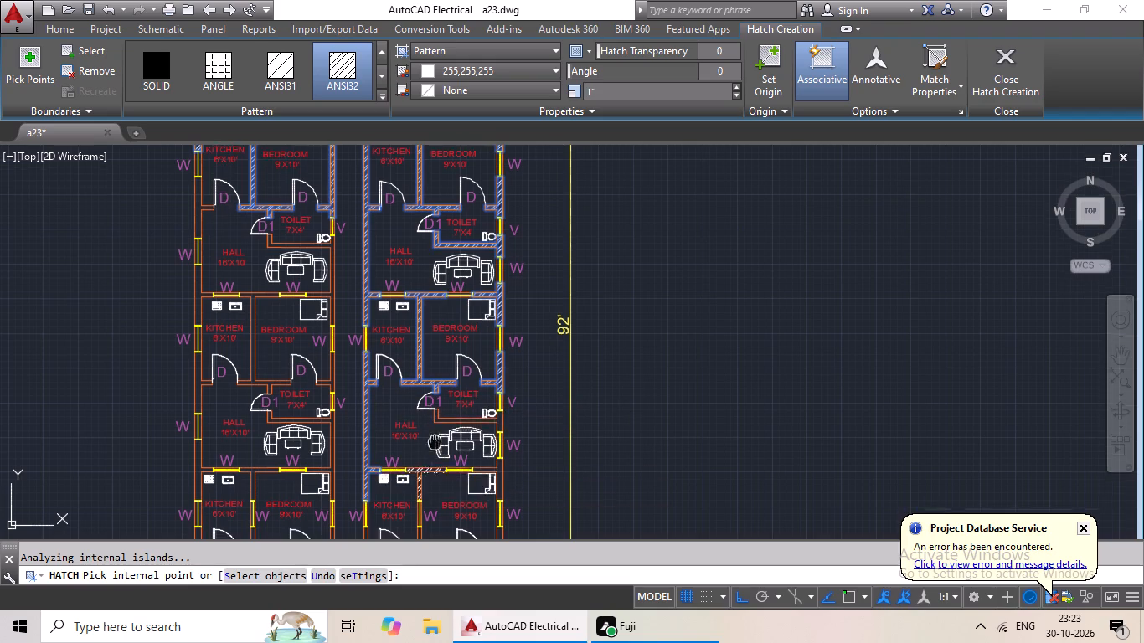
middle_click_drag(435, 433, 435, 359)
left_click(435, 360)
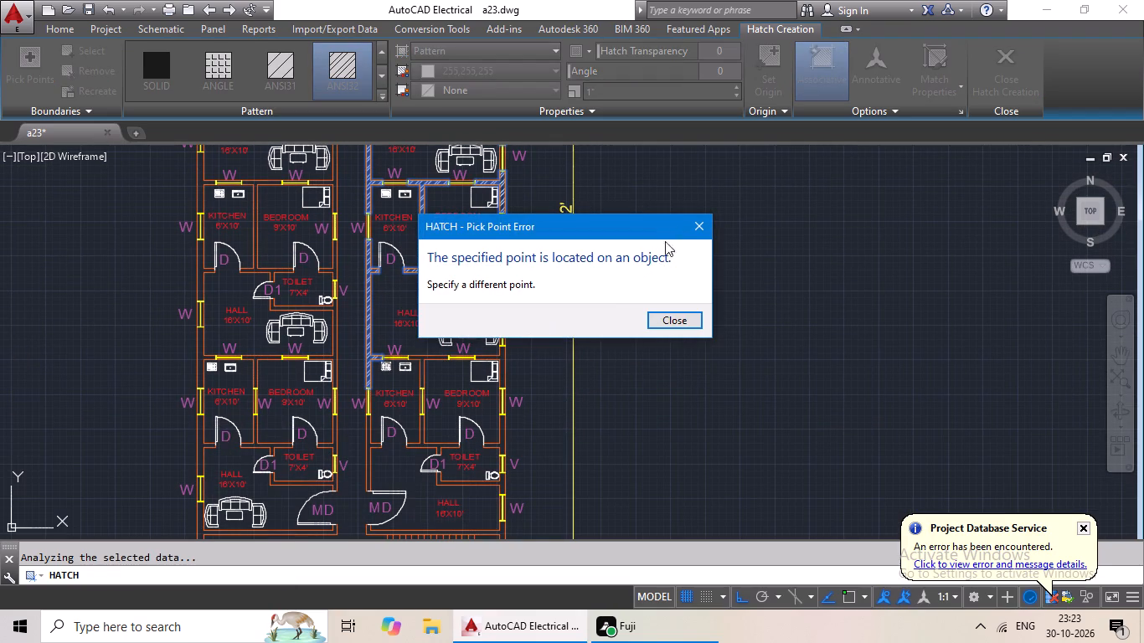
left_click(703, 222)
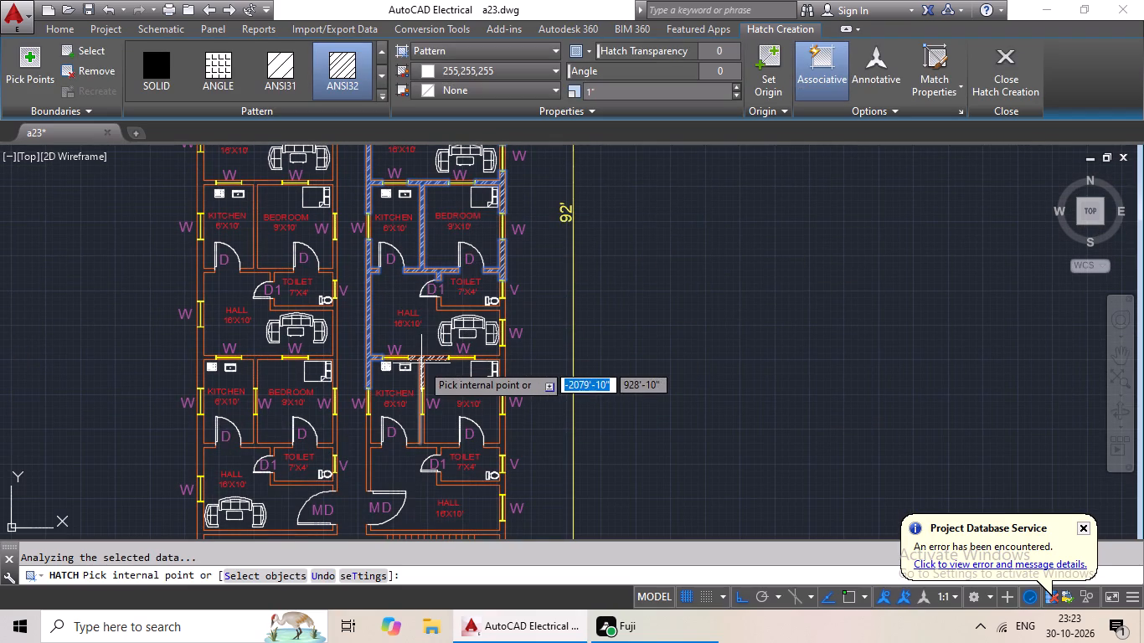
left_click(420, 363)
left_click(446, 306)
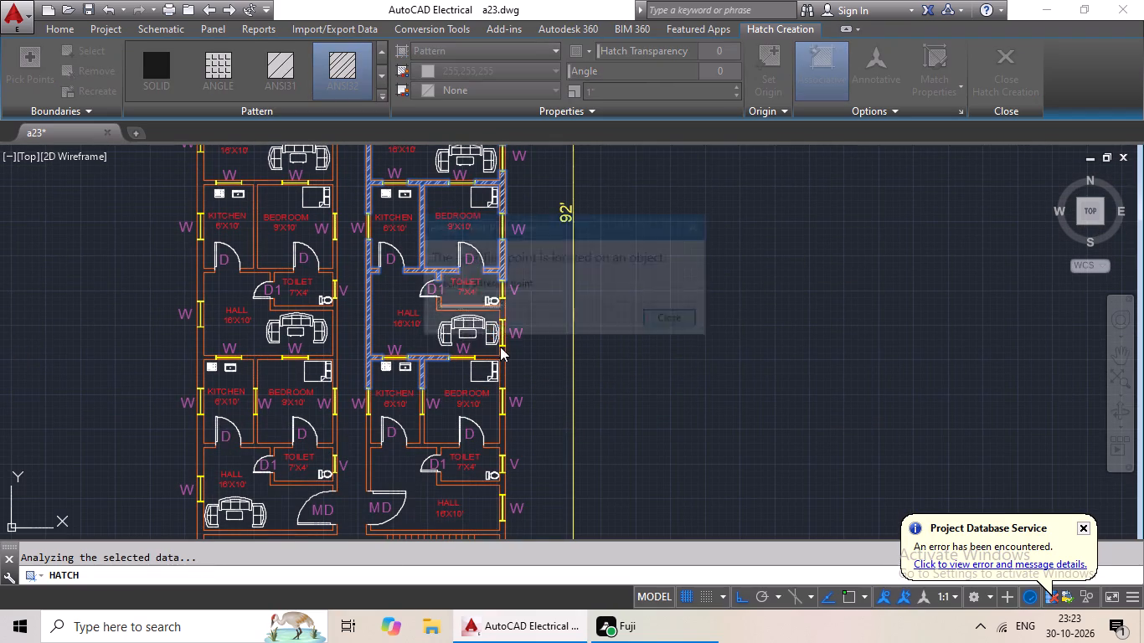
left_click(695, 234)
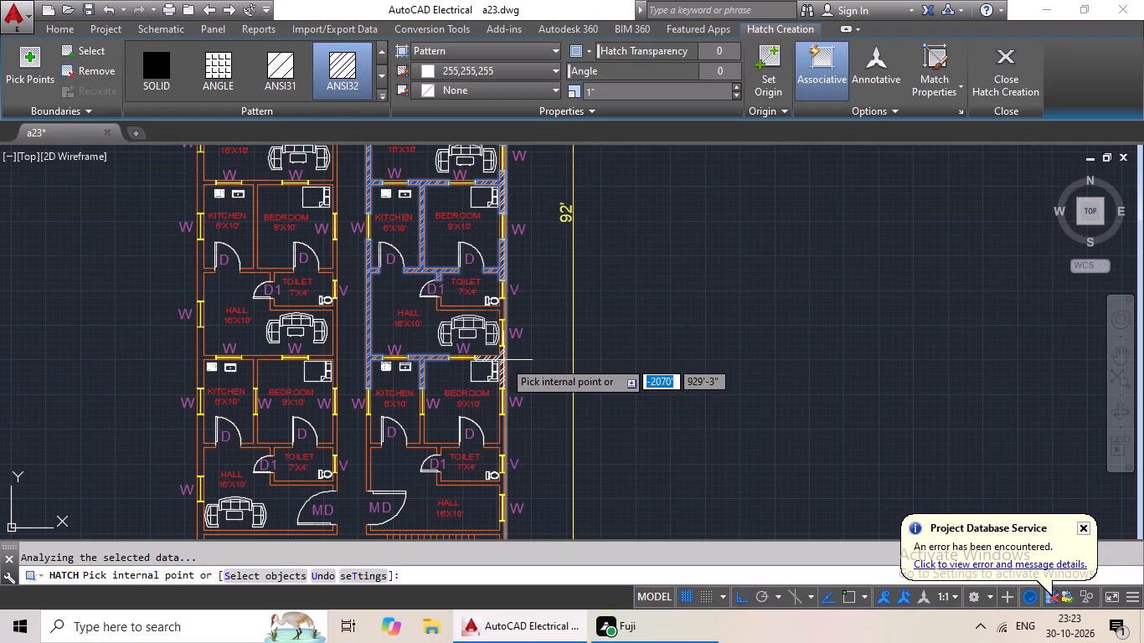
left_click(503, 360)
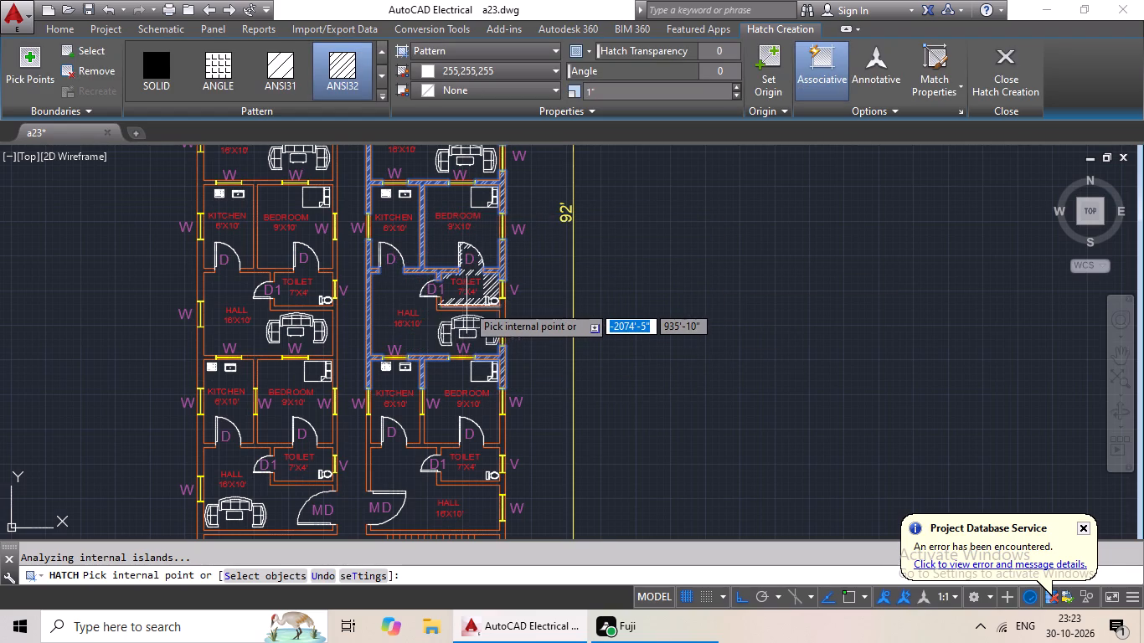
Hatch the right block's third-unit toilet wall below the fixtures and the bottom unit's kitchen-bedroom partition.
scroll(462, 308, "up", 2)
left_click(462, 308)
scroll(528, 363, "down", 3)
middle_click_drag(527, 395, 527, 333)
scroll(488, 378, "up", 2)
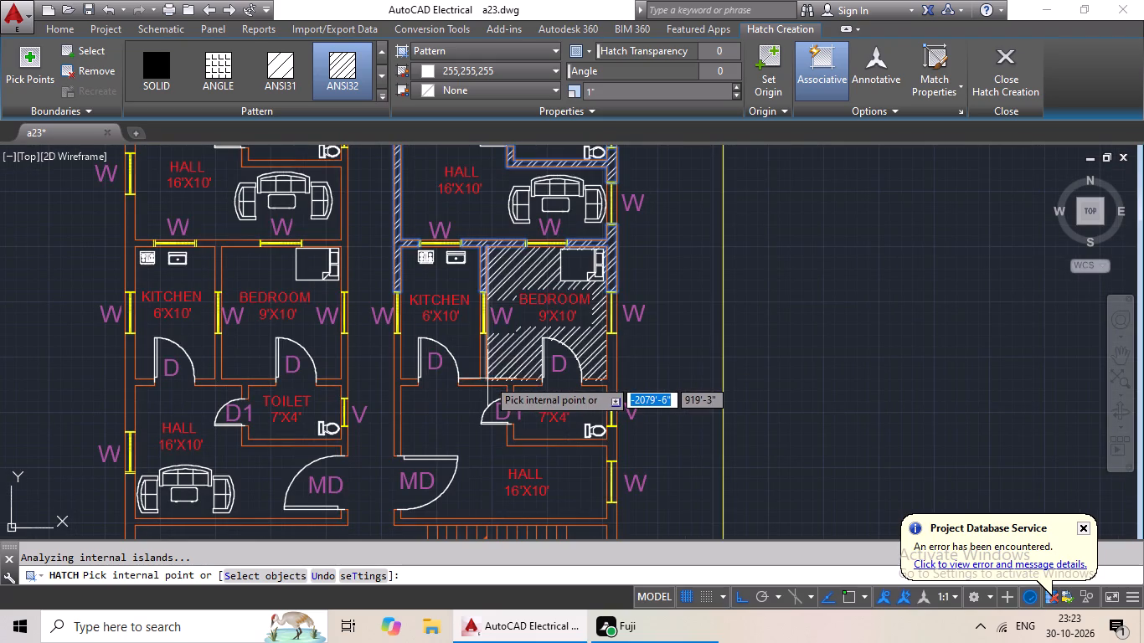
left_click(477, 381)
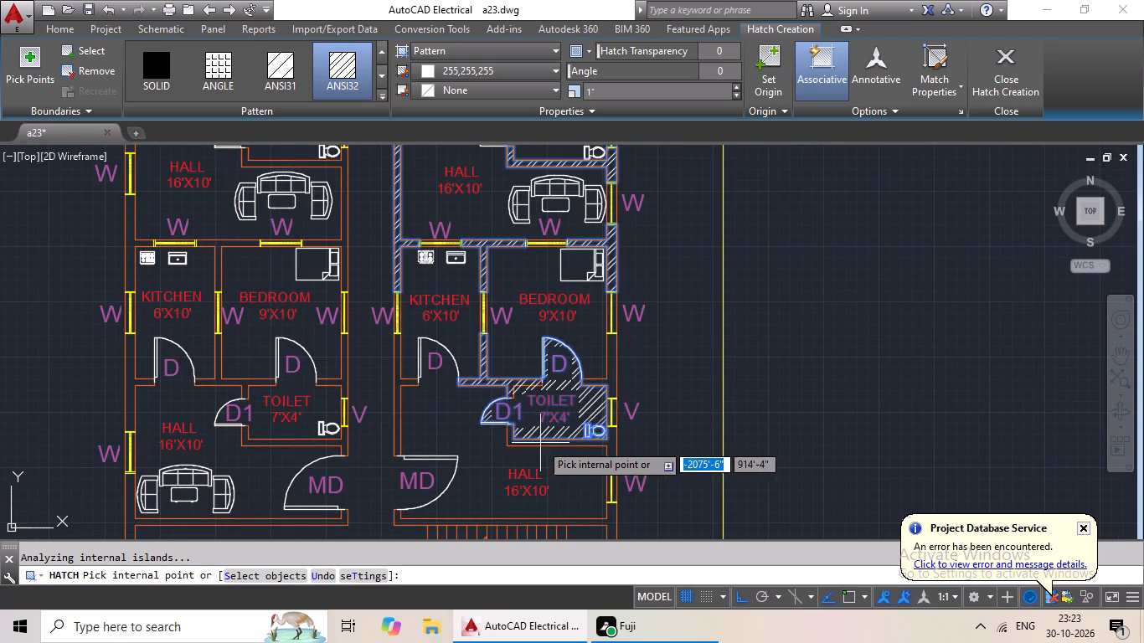
End the hatch command and delete the entire wall hatch from the plan.
key("Escape")
key("Escape")
left_click(584, 406)
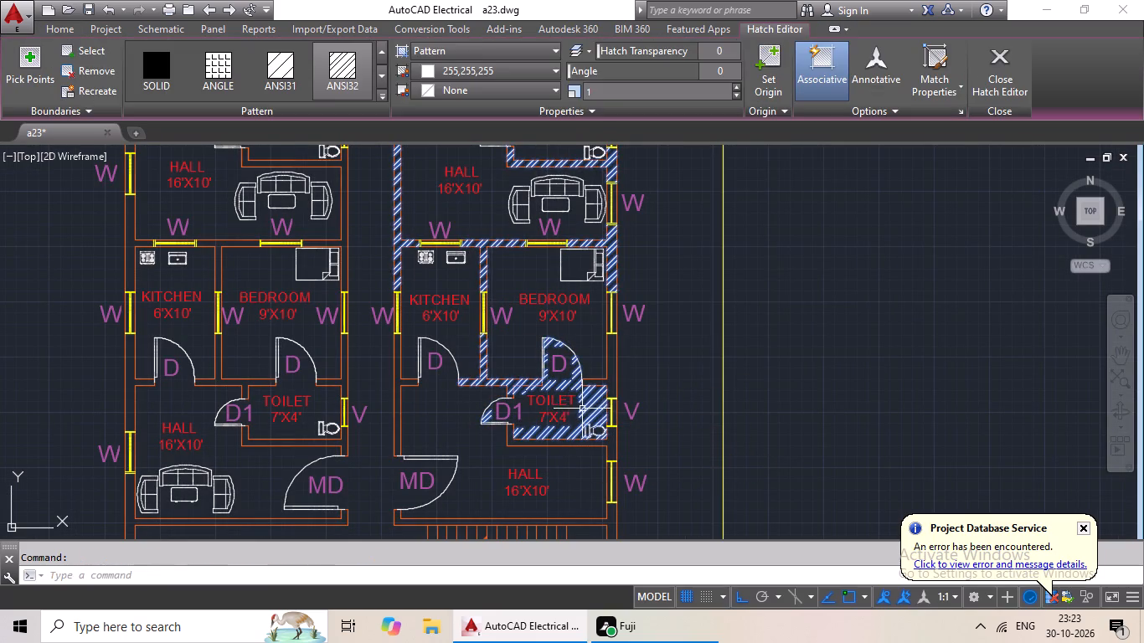
key("Delete")
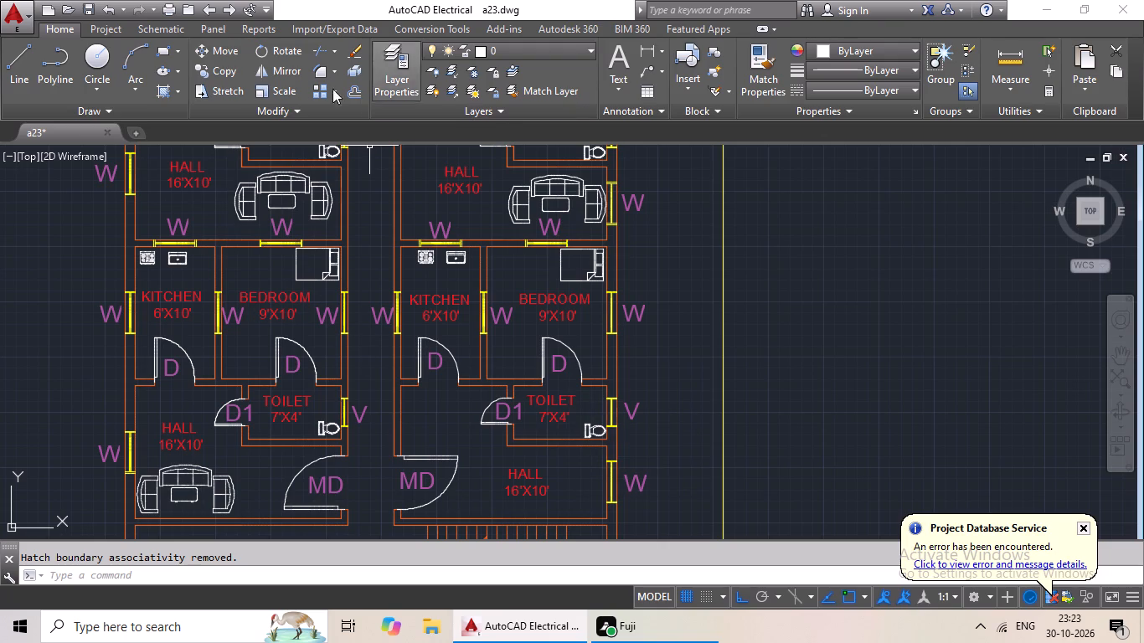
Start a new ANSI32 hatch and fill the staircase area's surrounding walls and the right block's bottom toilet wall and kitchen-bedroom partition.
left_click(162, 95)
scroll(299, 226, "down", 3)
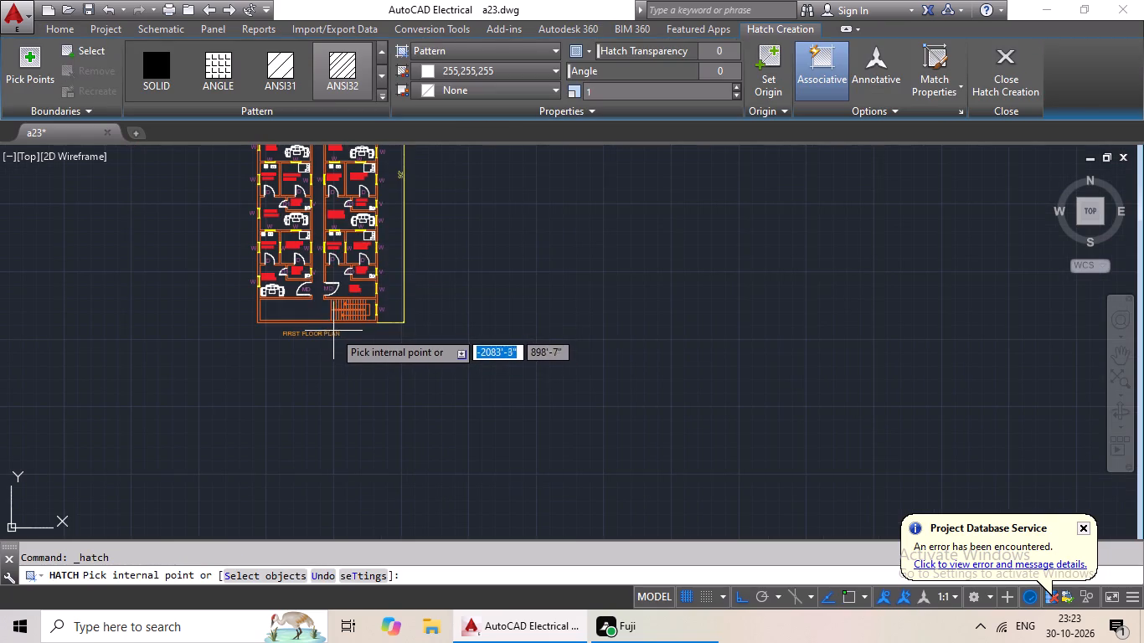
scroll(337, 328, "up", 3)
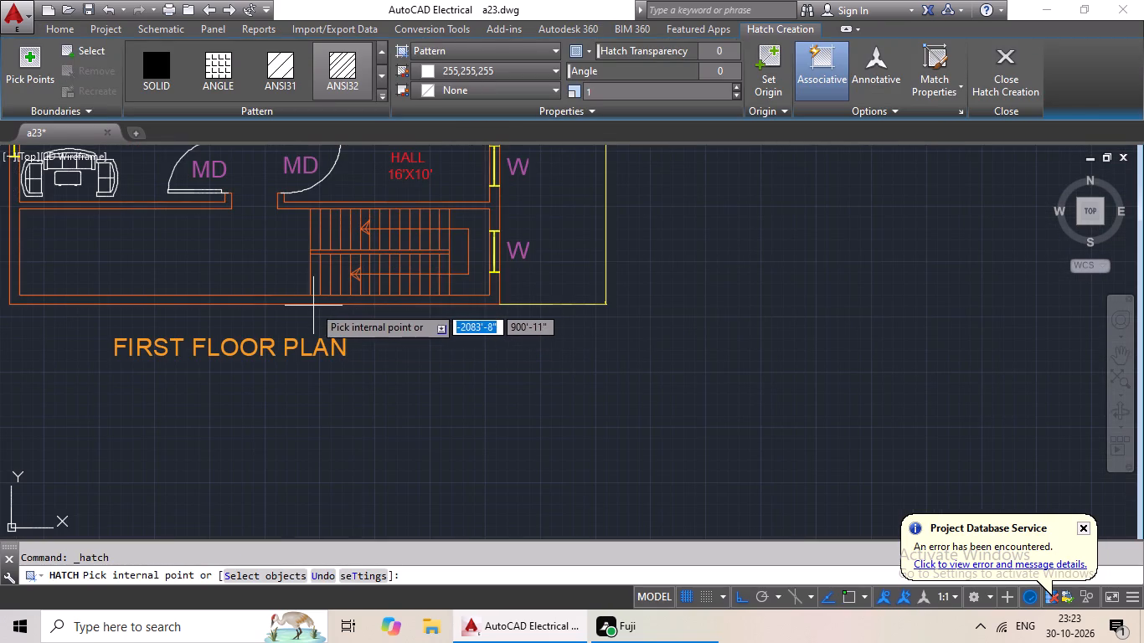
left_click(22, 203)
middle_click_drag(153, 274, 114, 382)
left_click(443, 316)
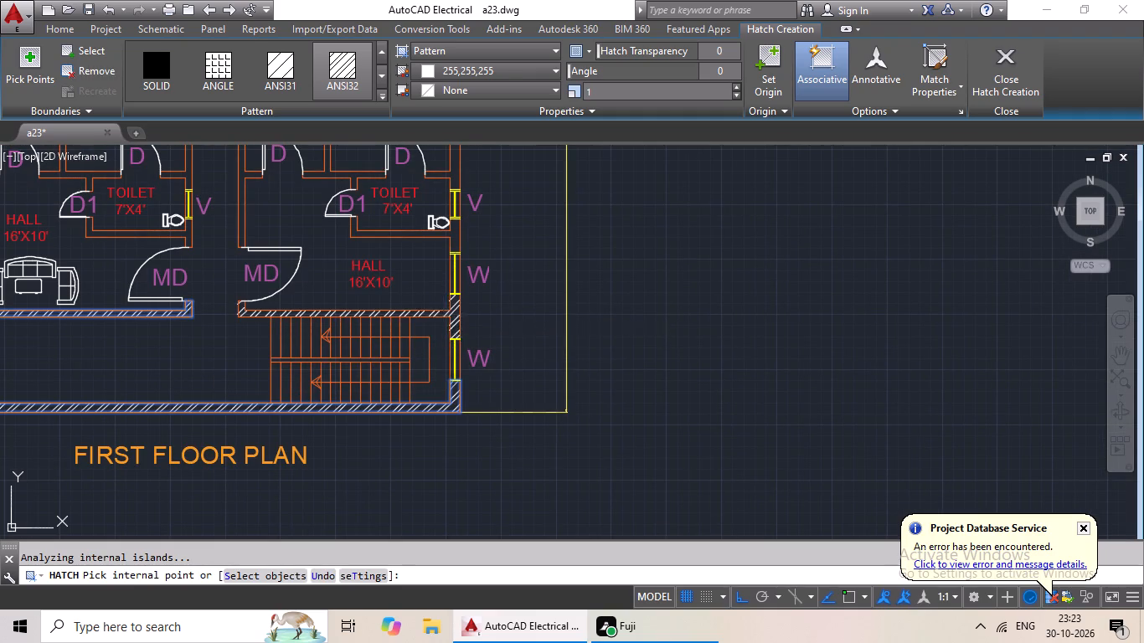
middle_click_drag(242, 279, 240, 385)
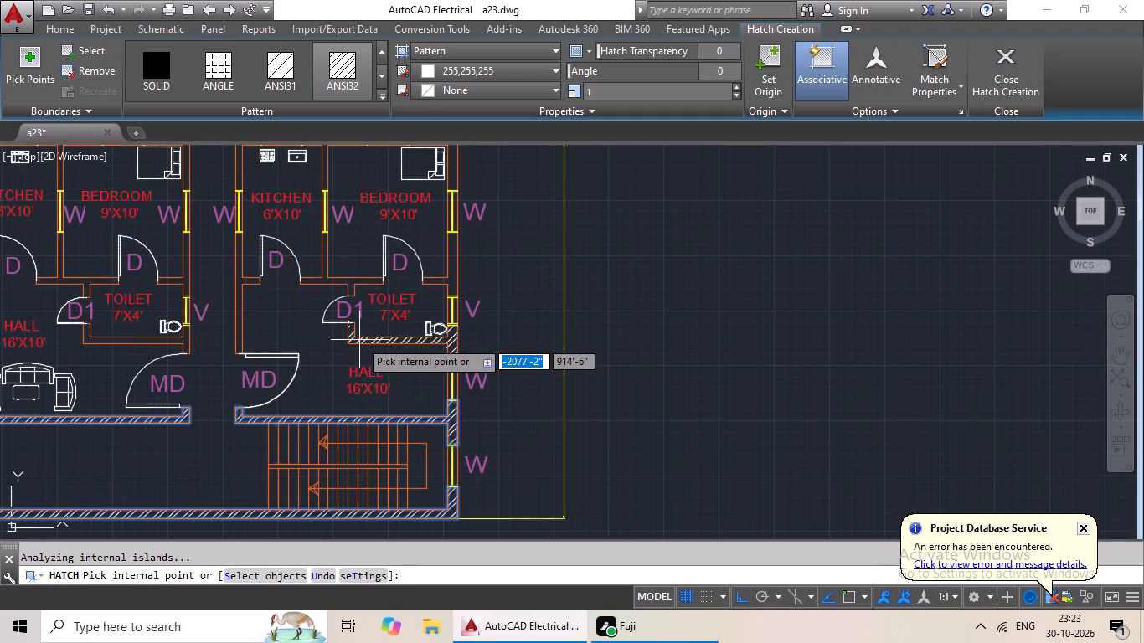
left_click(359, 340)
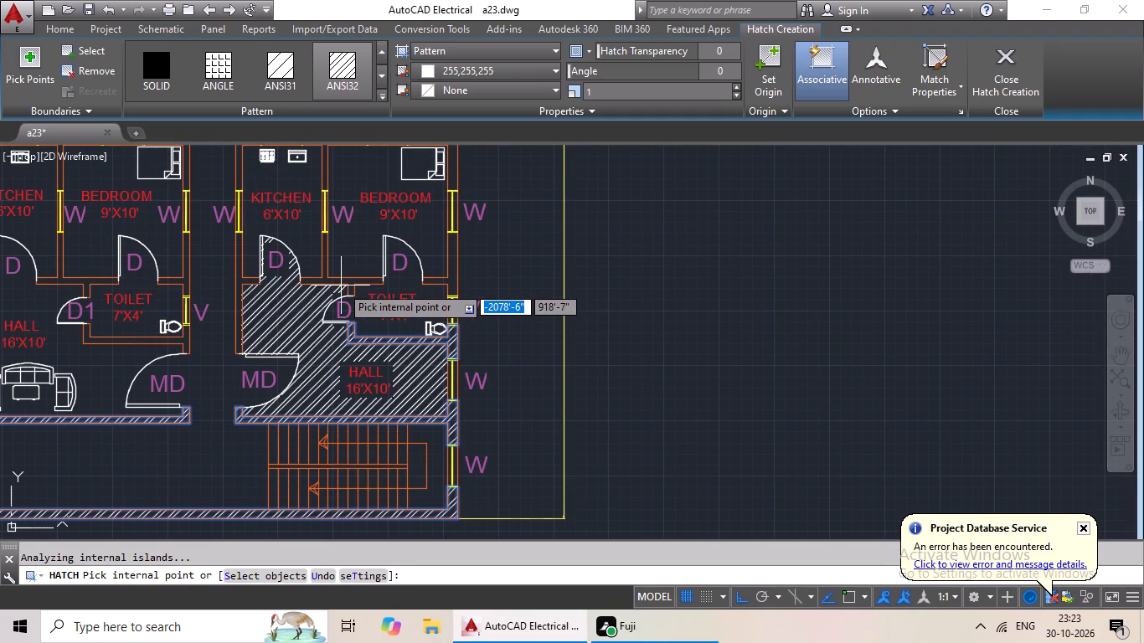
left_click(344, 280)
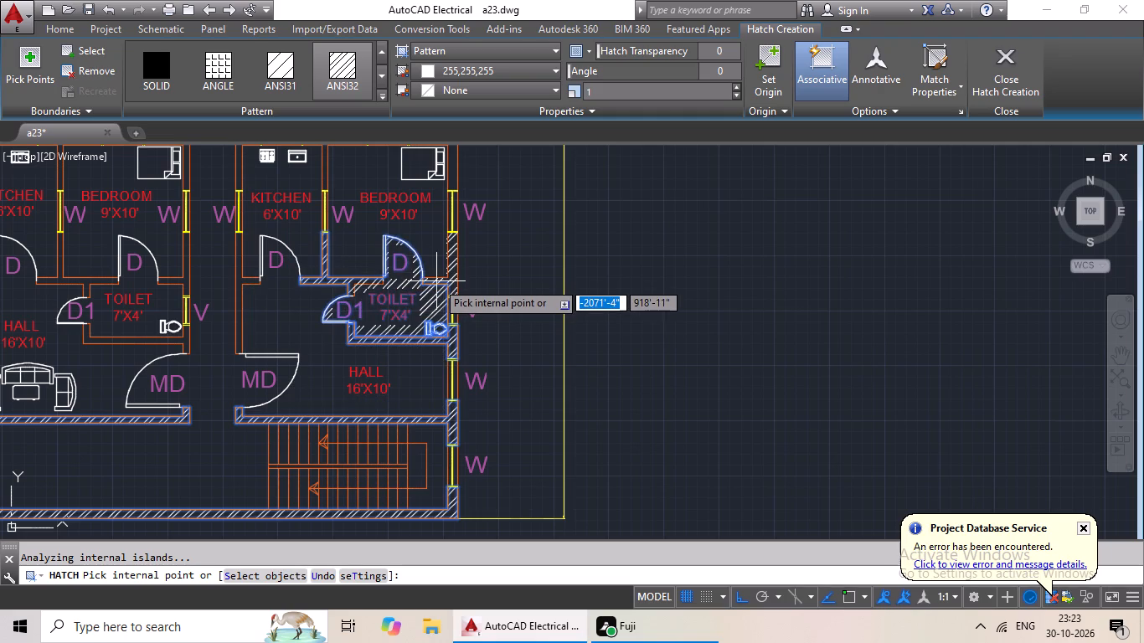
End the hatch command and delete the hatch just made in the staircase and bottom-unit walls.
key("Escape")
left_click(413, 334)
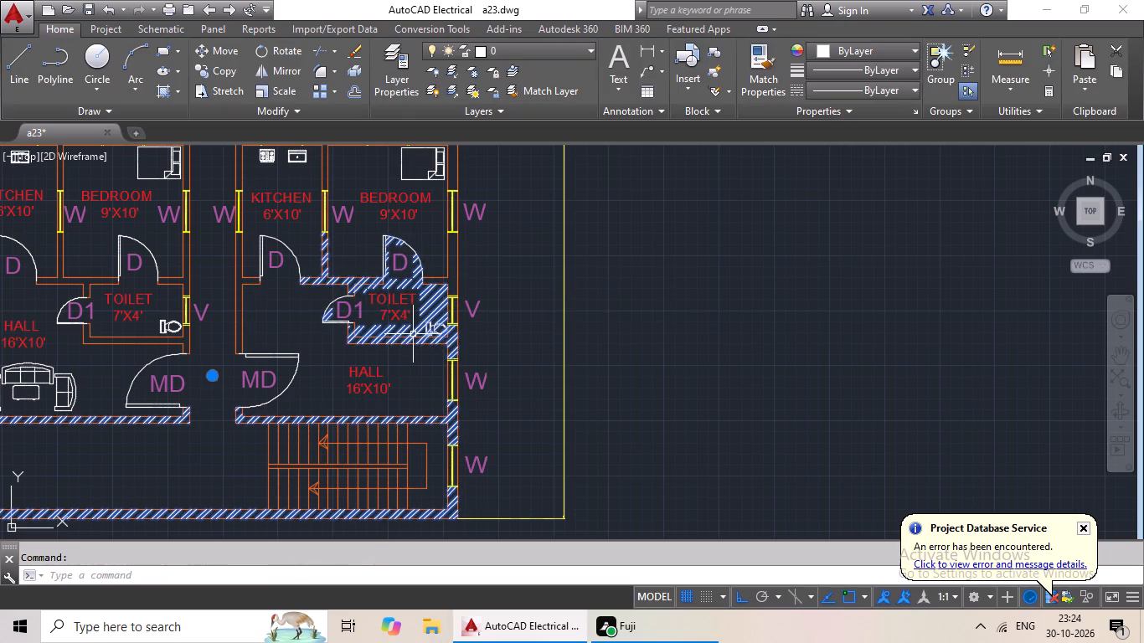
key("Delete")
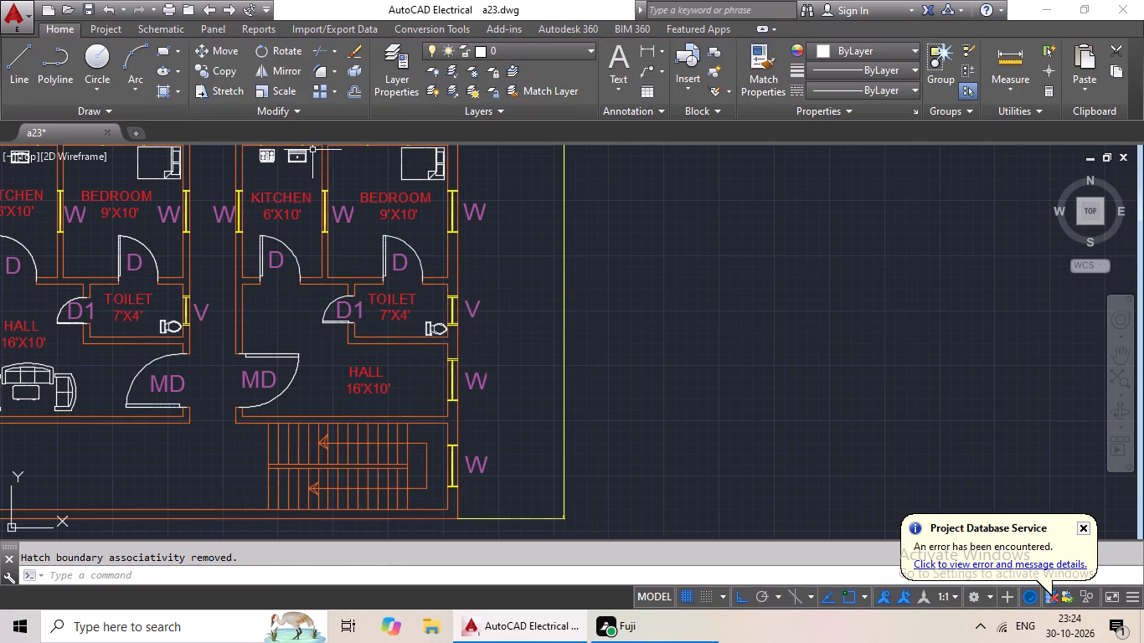
Start an ANSI32 hatch and fill the walls around the staircase area and the right block's corridor-side wall above the main door.
left_click(158, 90)
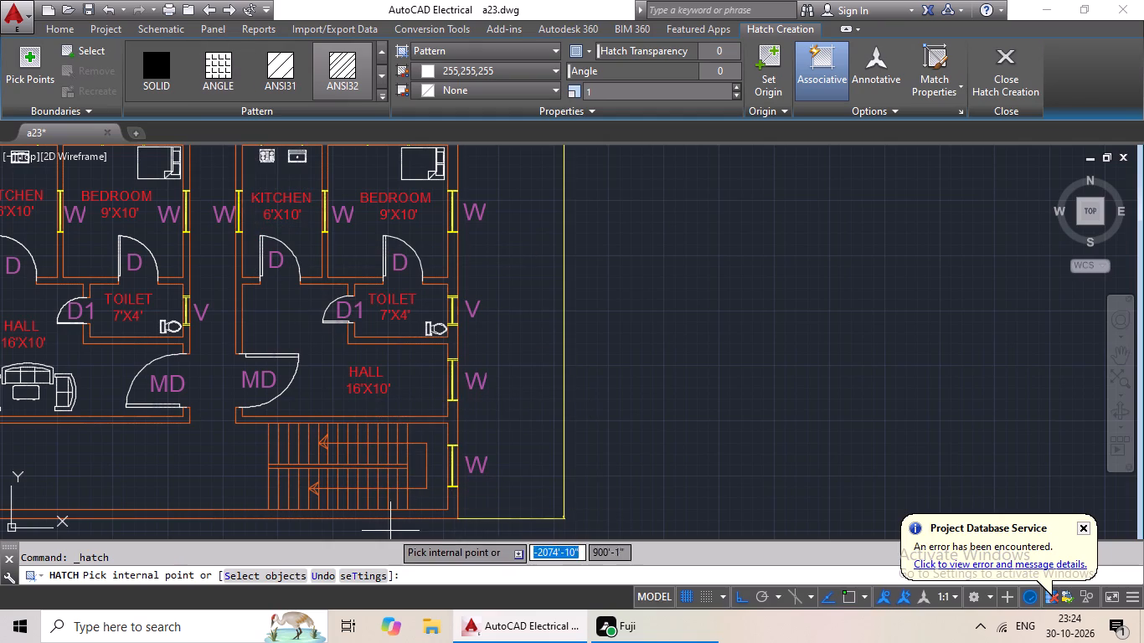
scroll(388, 504, "down", 1)
middle_click_drag(387, 504, 464, 468)
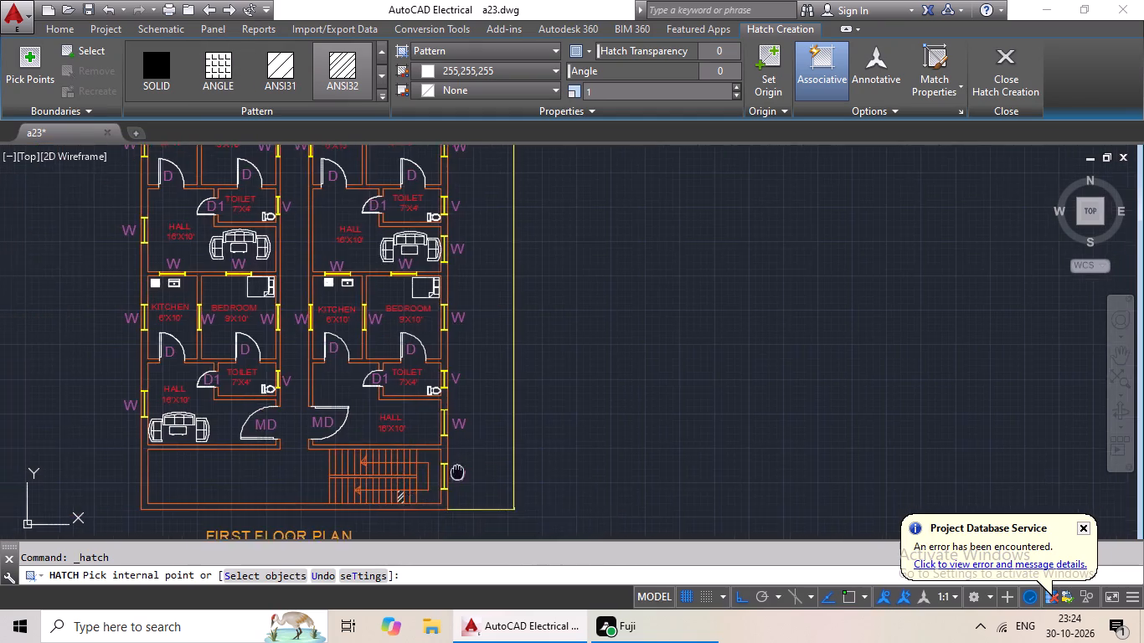
middle_click_drag(464, 468, 526, 426)
scroll(467, 440, "up", 2)
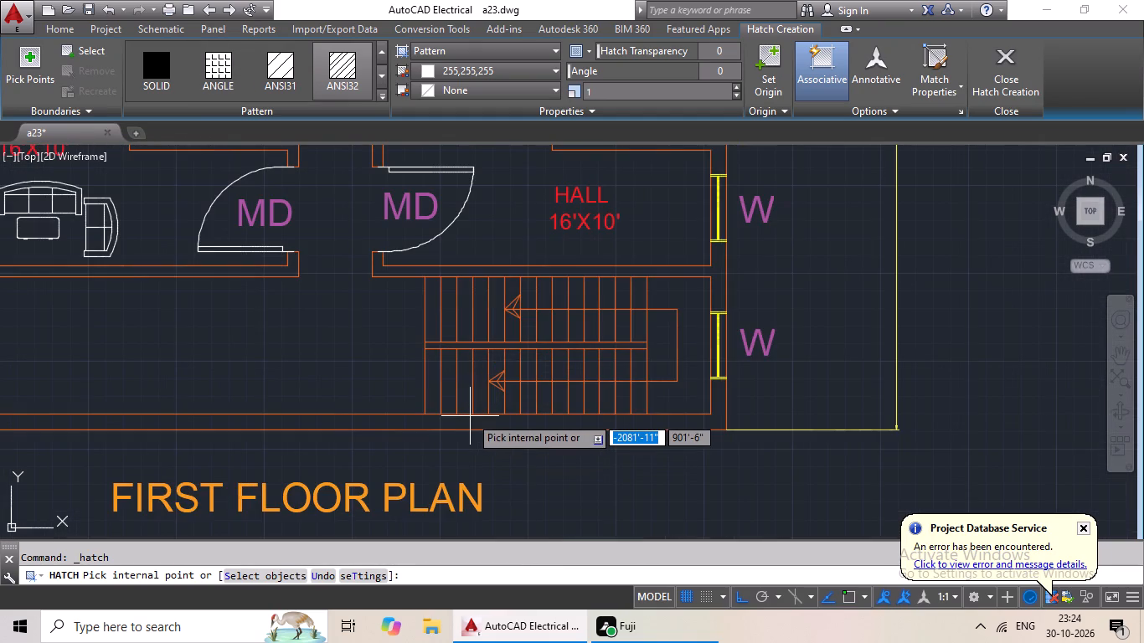
scroll(472, 416, "down", 2)
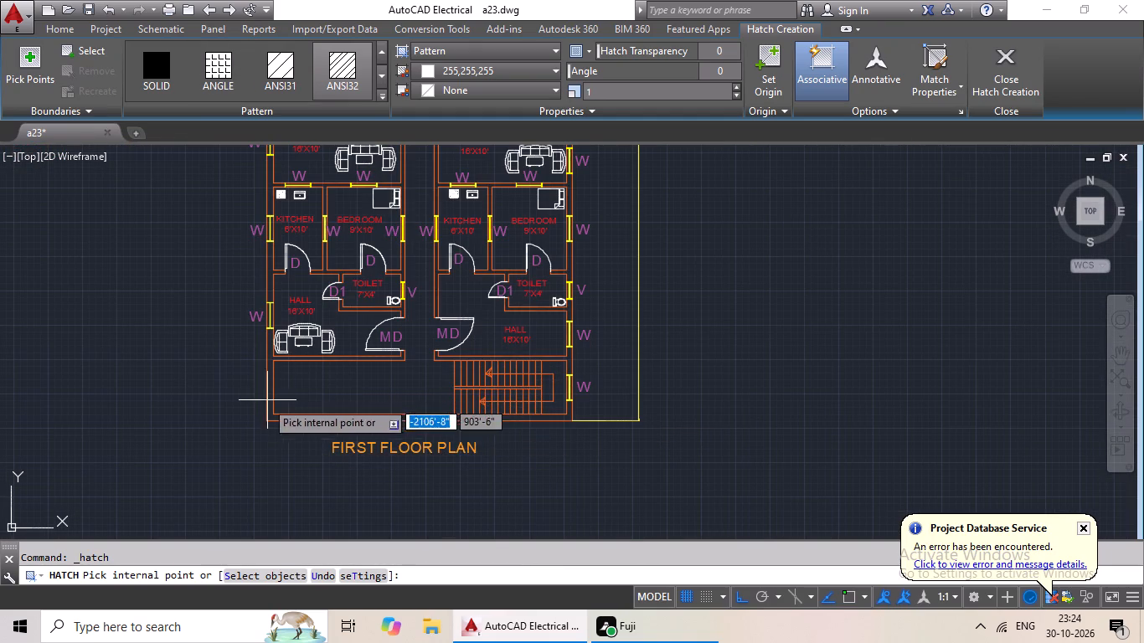
left_click(269, 415)
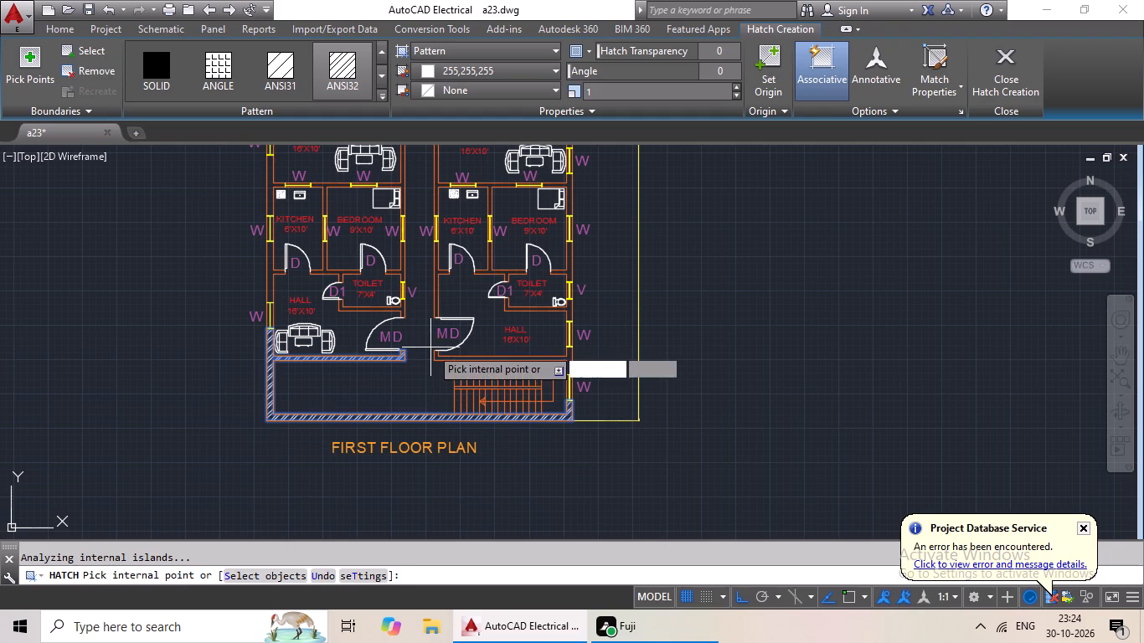
left_click(435, 356)
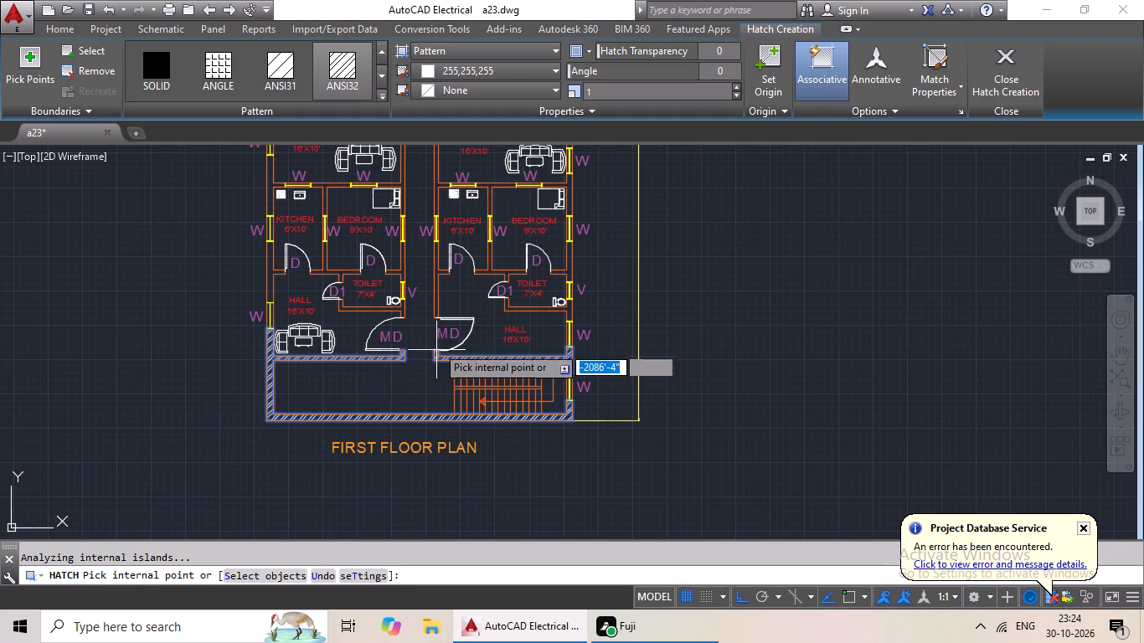
left_click(435, 312)
Hatch the left block's bottom-unit toilet wall, outer wall beside the kitchen door, kitchen-bedroom partition and corridor-side wall by the bedroom door.
left_click(395, 307)
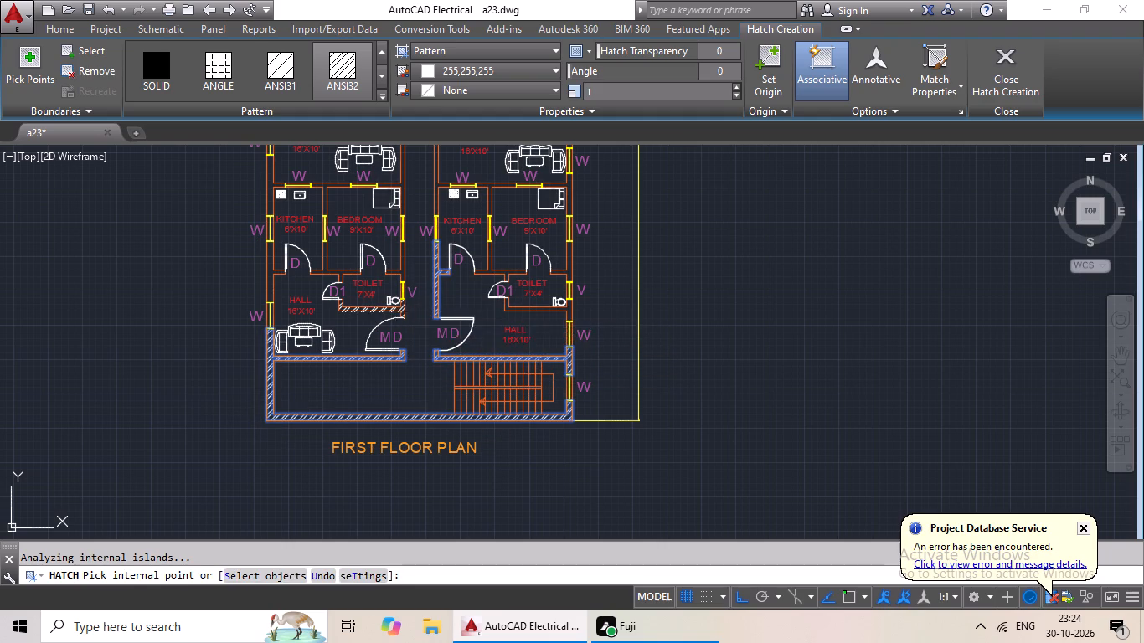
left_click(698, 223)
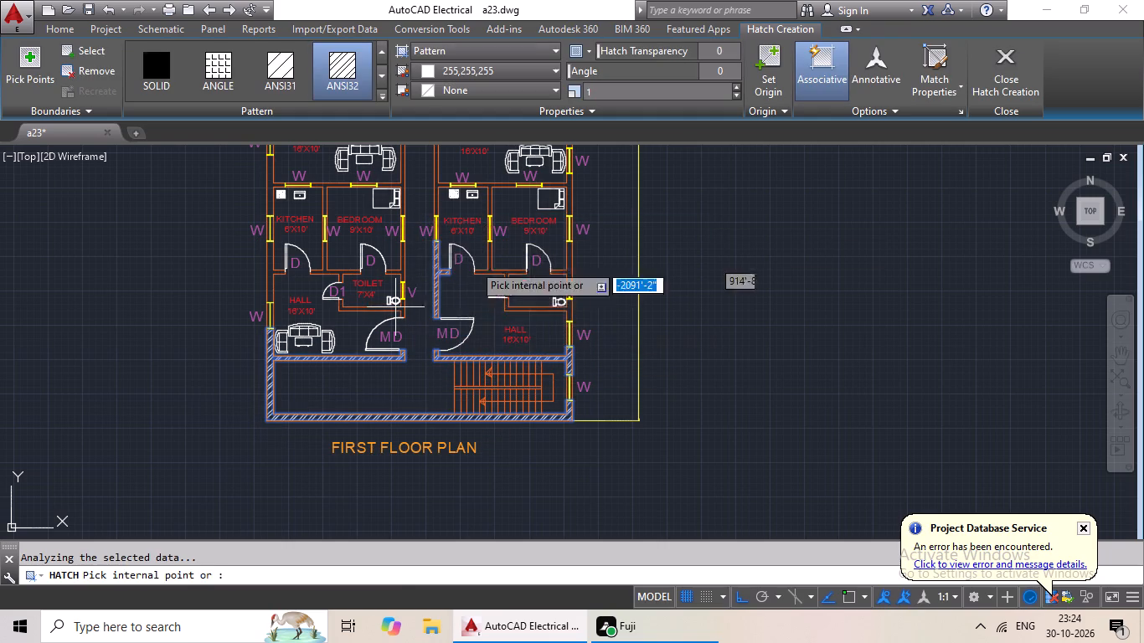
left_click(340, 308)
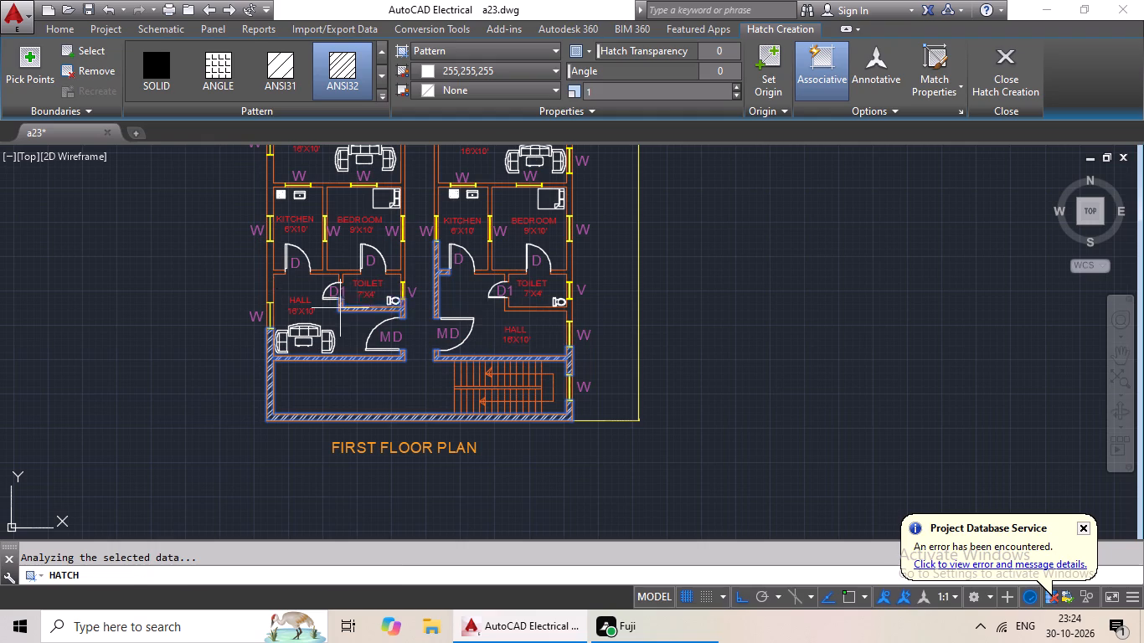
left_click(270, 270)
left_click(338, 273)
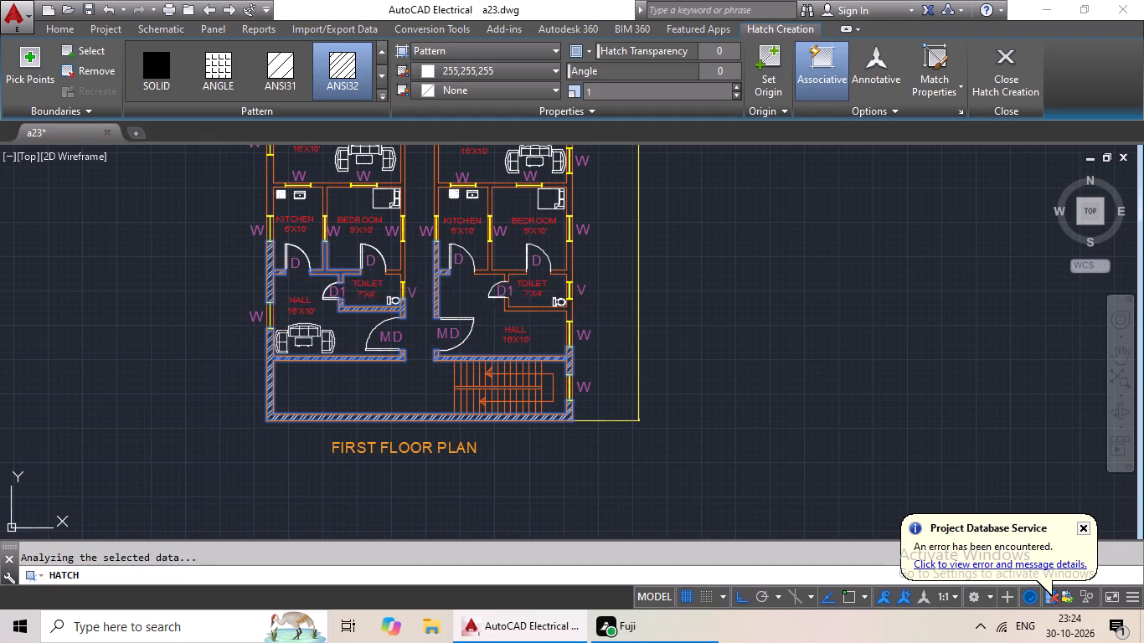
left_click(404, 270)
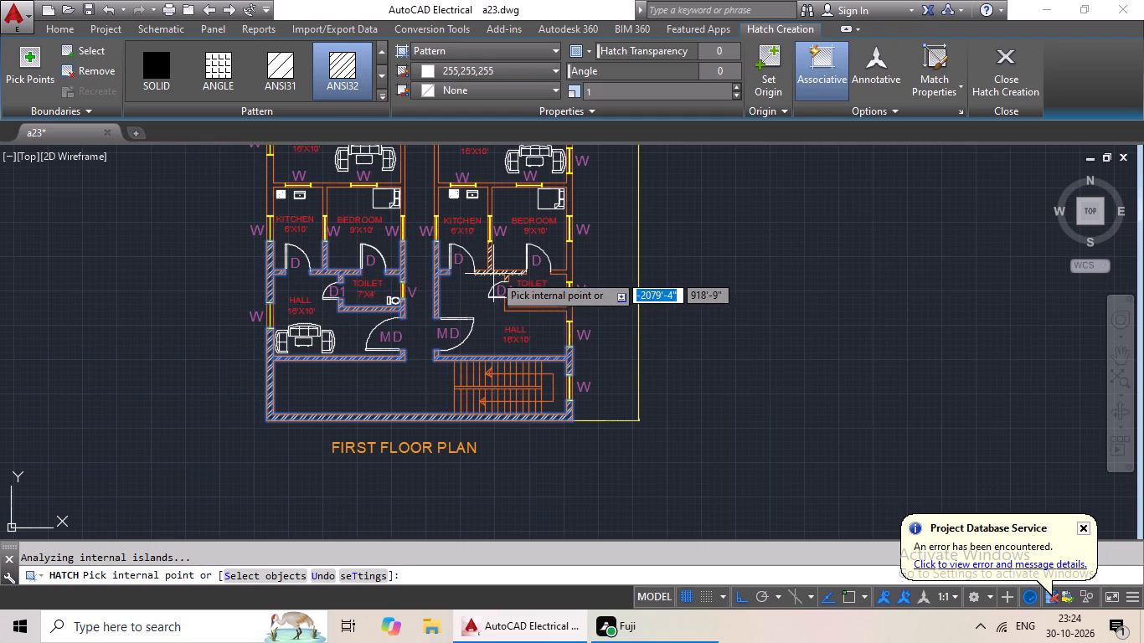
Hatch the right block's bottom-unit kitchen-bedroom partition, outer wall beside the bedroom door and wall between toilet and hall.
left_click(493, 273)
left_click(564, 272)
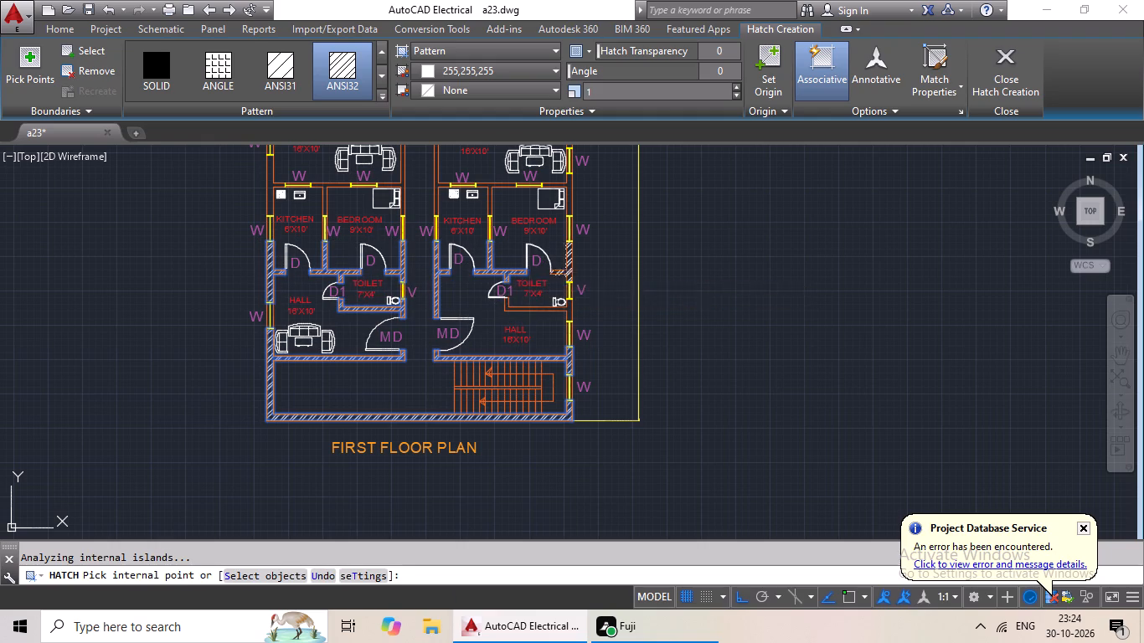
left_click(561, 311)
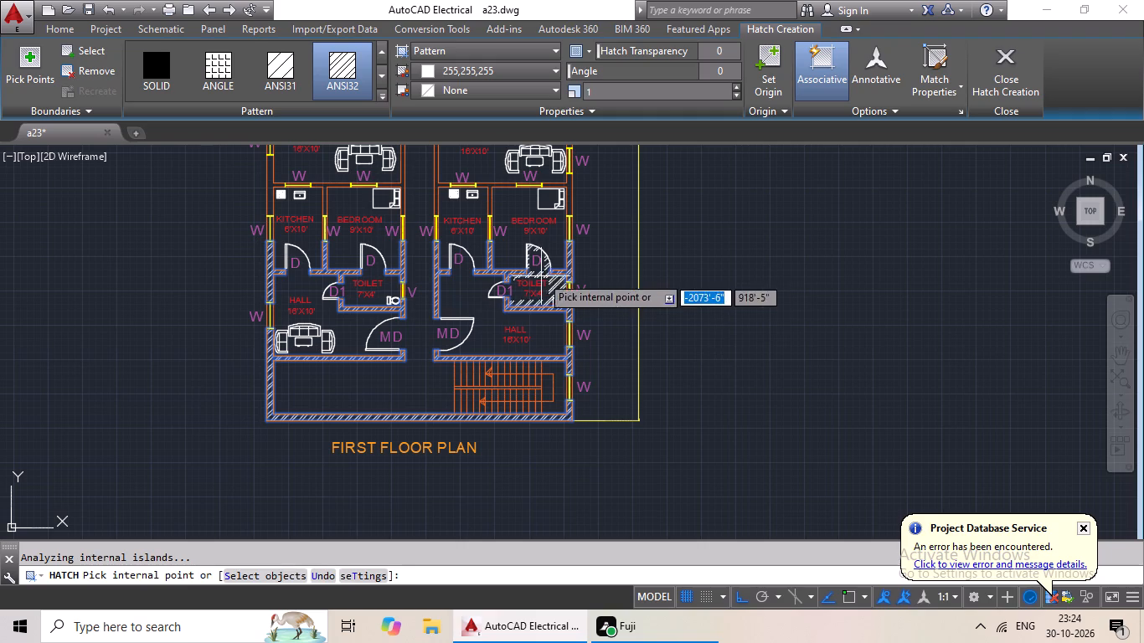
middle_click_drag(566, 181, 564, 220)
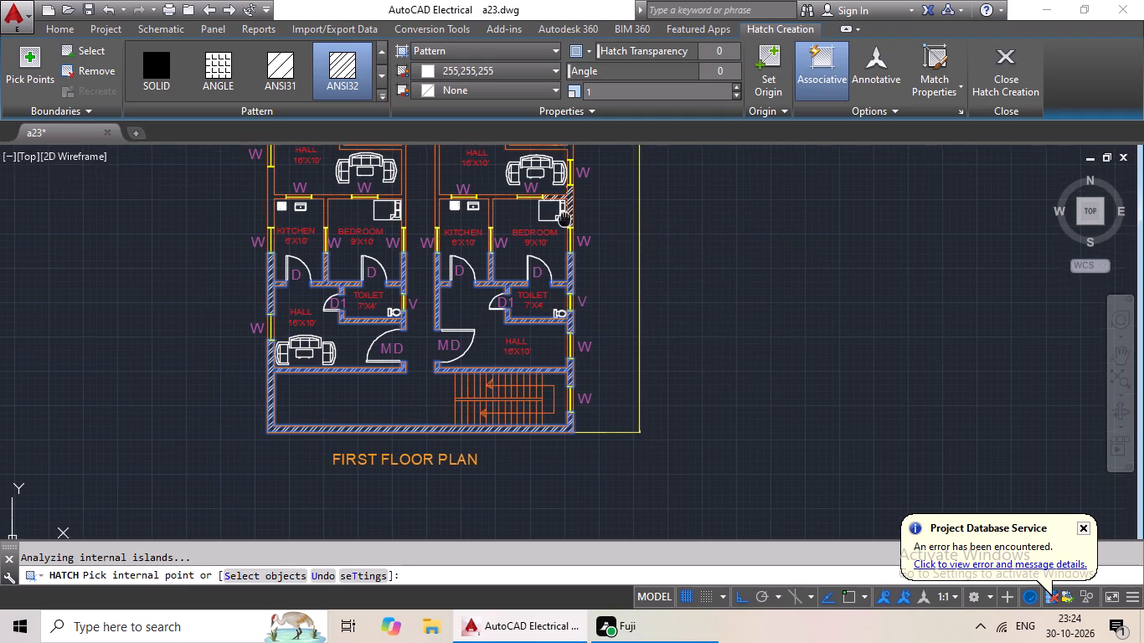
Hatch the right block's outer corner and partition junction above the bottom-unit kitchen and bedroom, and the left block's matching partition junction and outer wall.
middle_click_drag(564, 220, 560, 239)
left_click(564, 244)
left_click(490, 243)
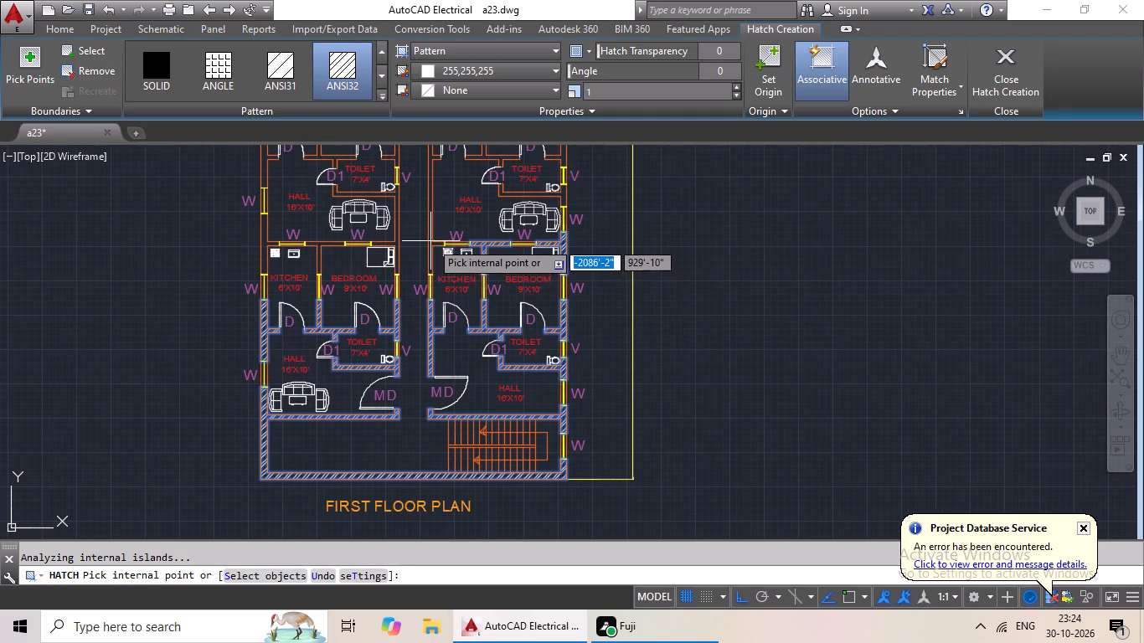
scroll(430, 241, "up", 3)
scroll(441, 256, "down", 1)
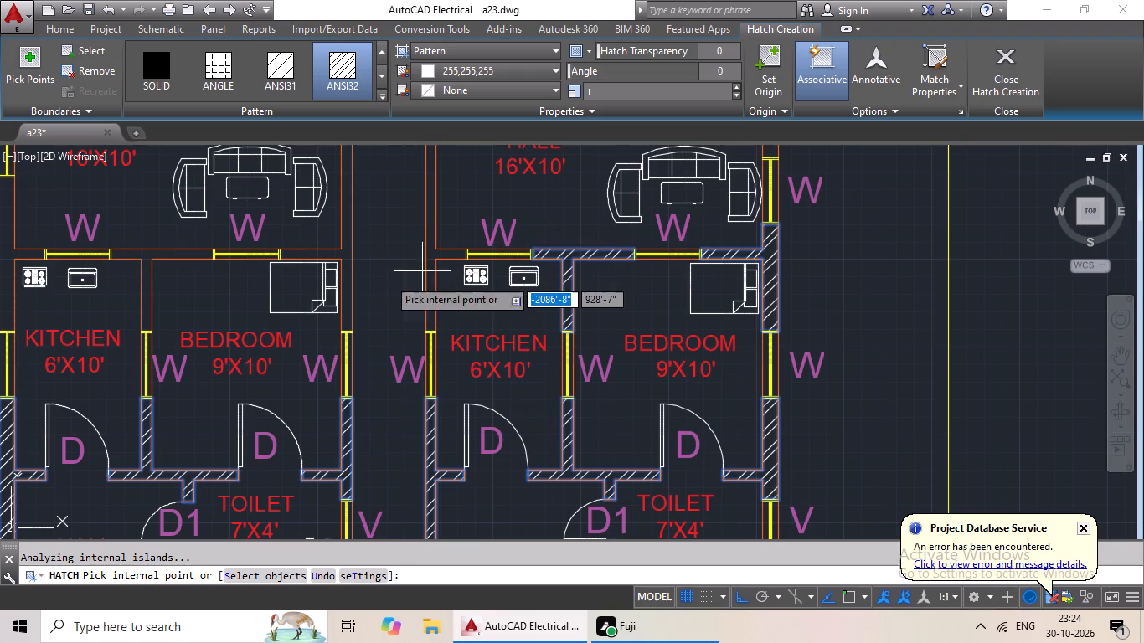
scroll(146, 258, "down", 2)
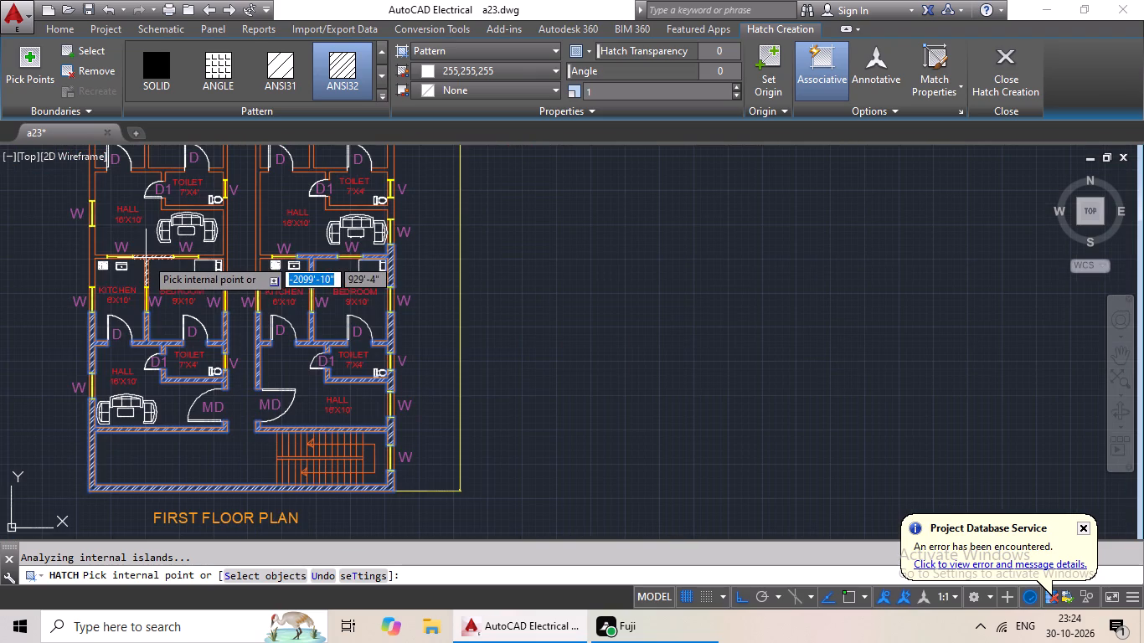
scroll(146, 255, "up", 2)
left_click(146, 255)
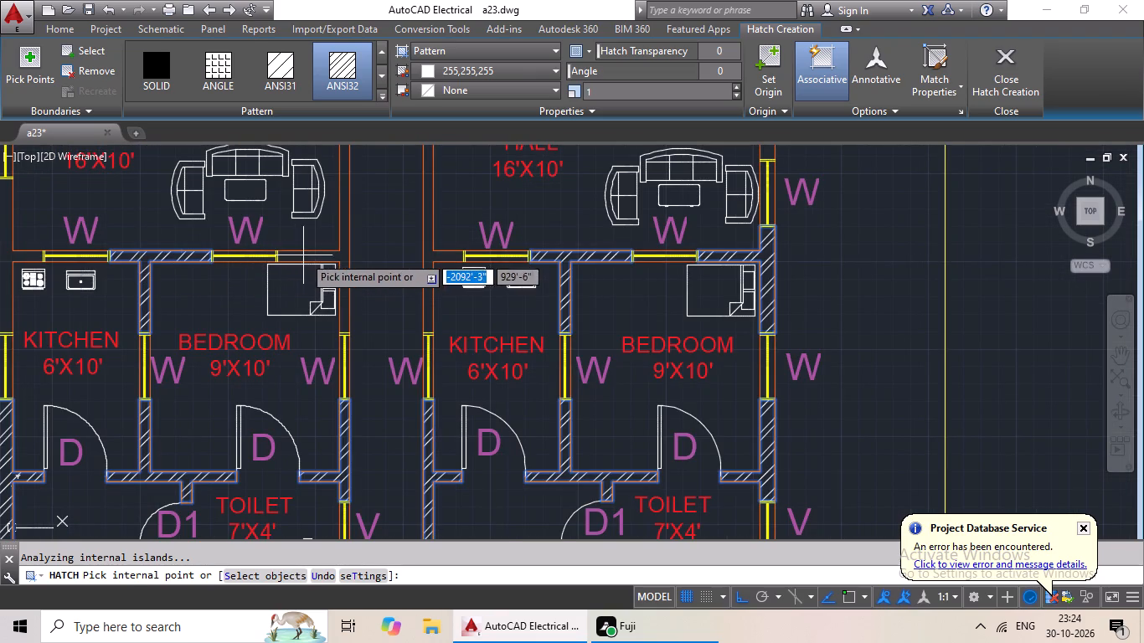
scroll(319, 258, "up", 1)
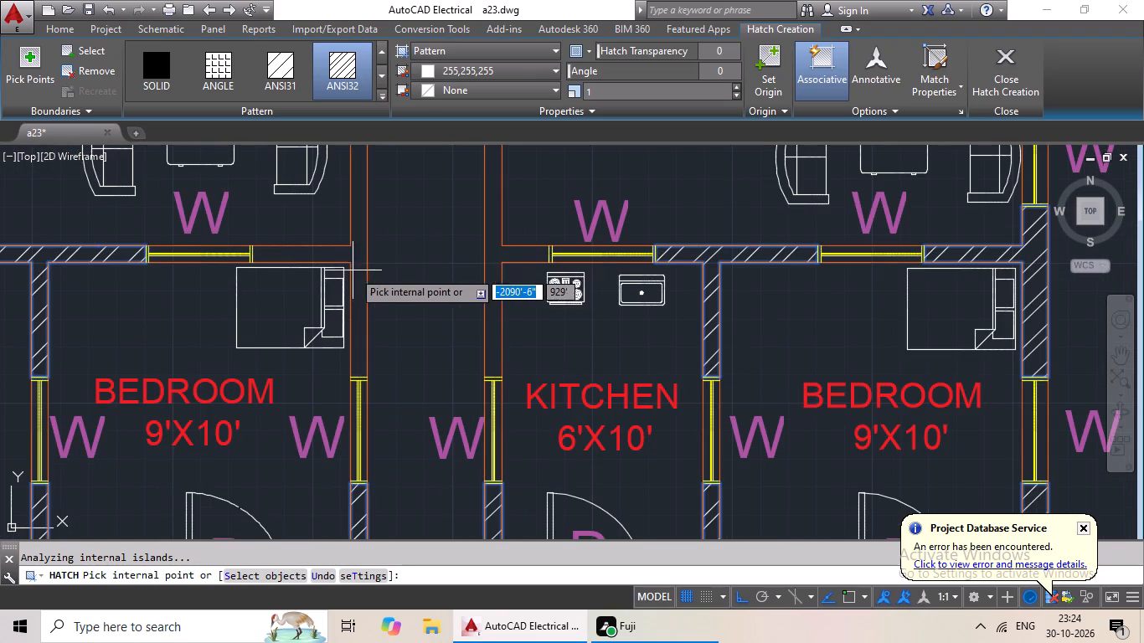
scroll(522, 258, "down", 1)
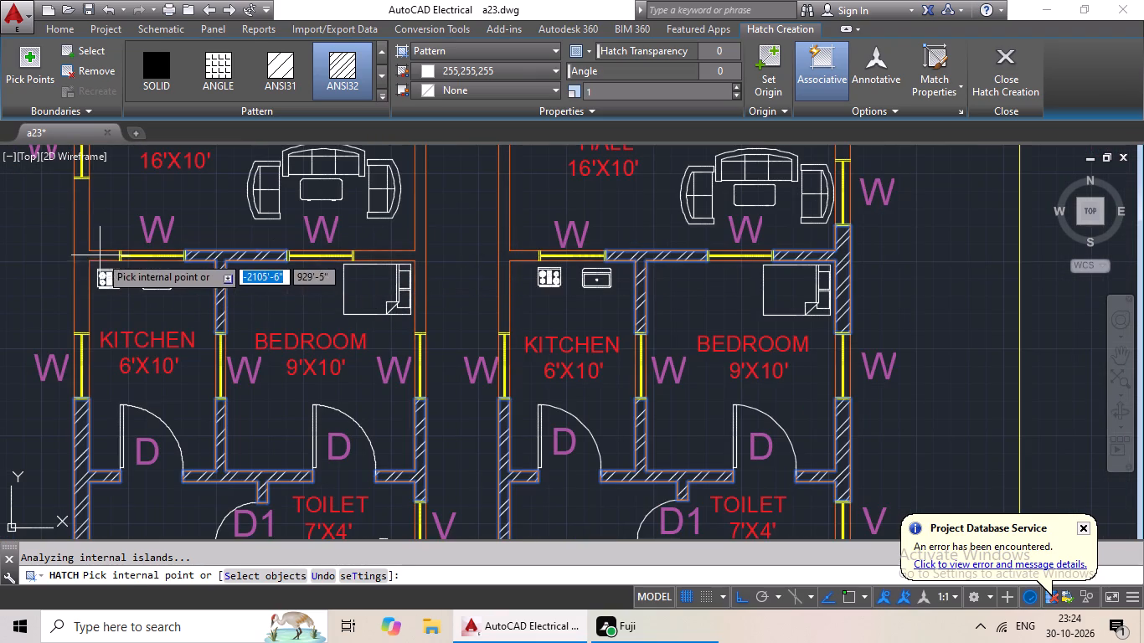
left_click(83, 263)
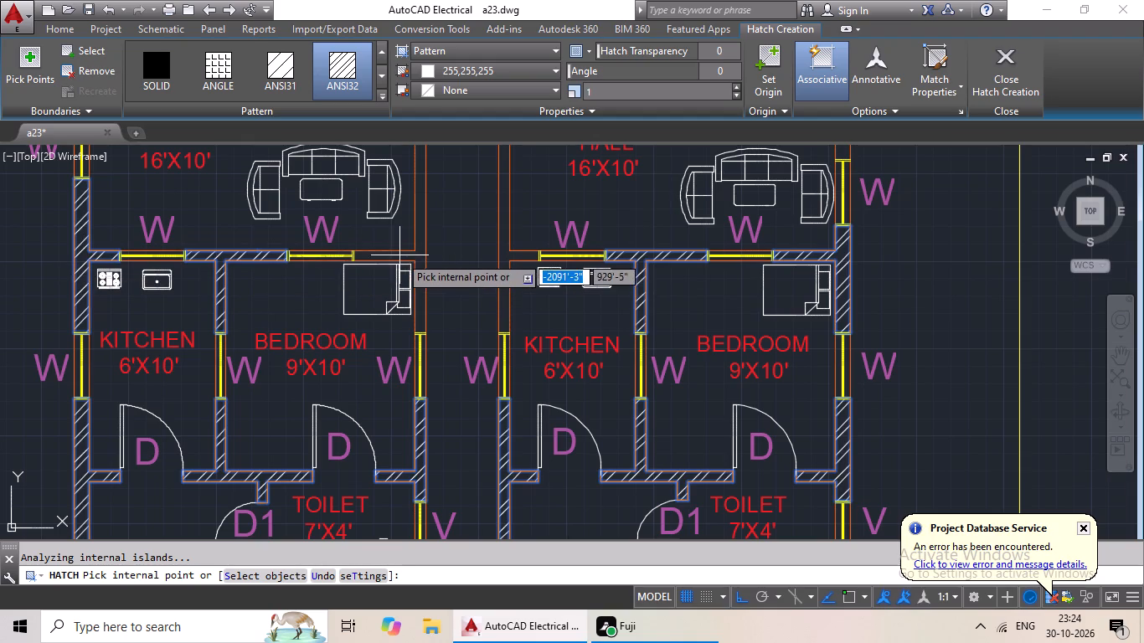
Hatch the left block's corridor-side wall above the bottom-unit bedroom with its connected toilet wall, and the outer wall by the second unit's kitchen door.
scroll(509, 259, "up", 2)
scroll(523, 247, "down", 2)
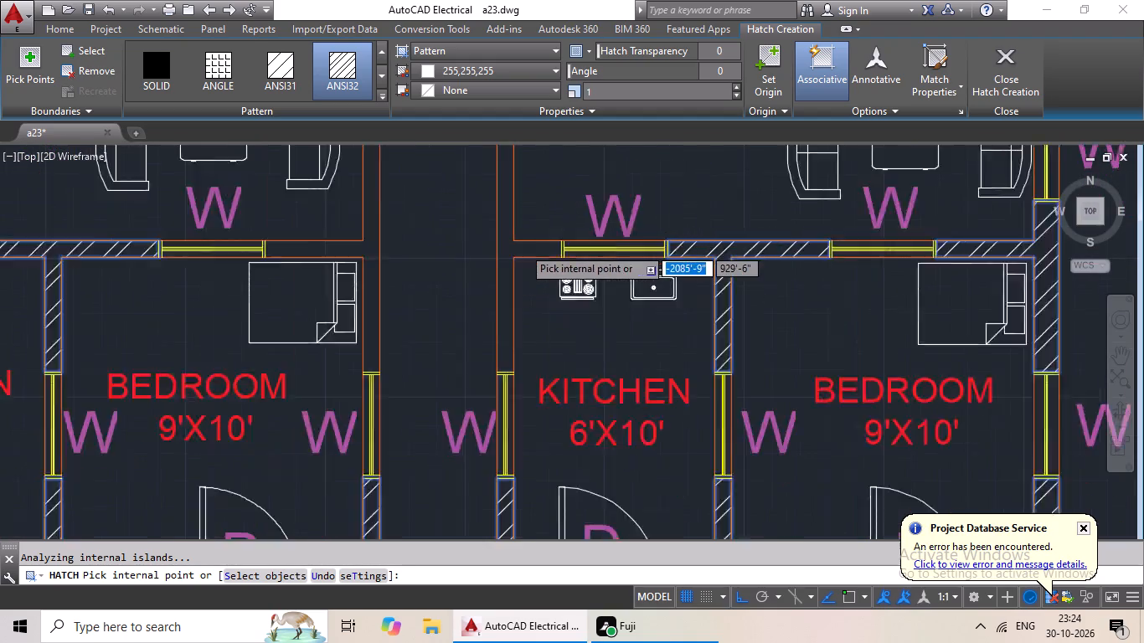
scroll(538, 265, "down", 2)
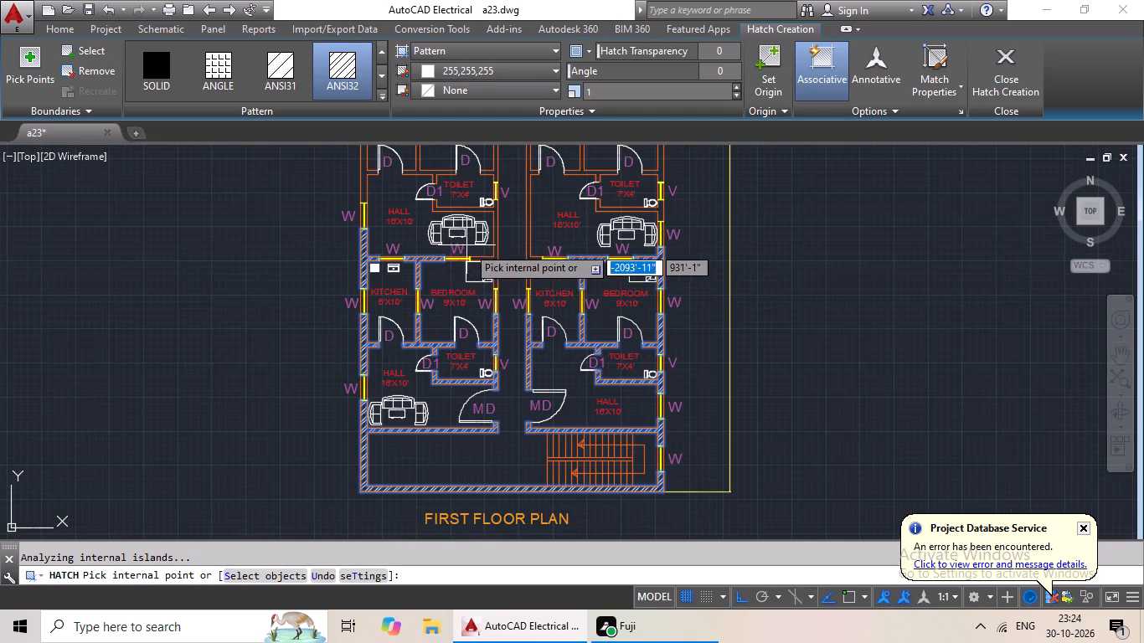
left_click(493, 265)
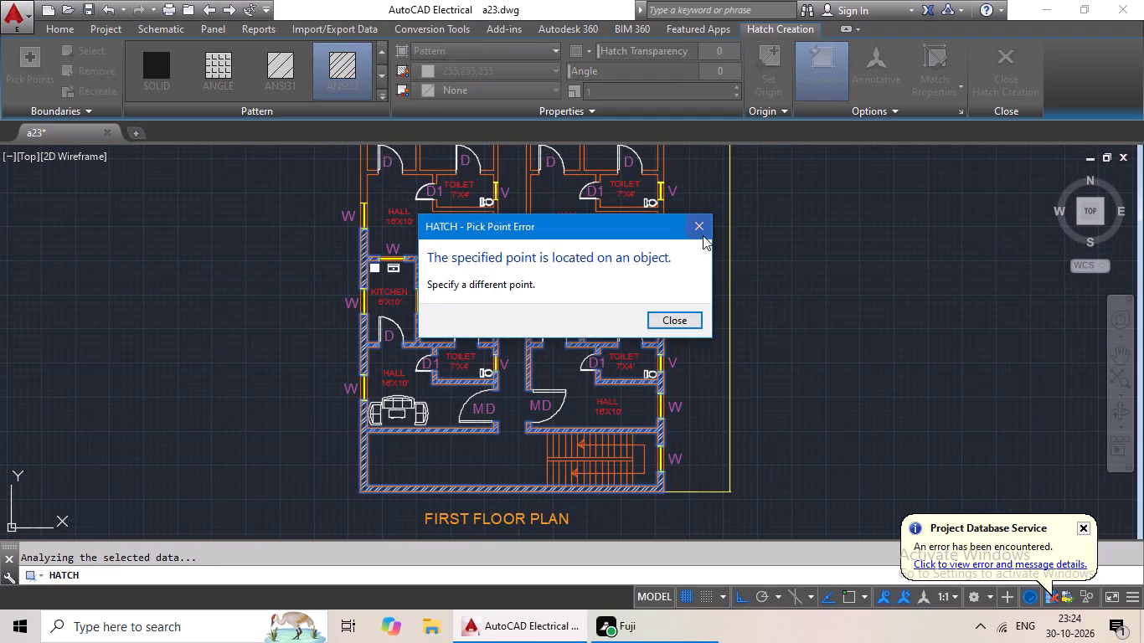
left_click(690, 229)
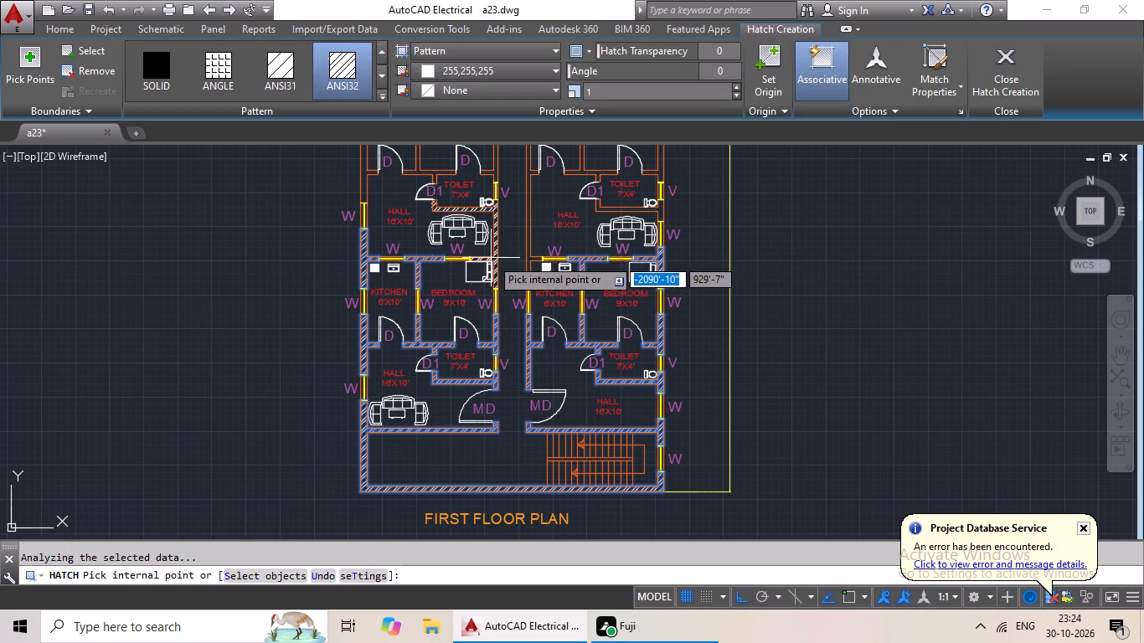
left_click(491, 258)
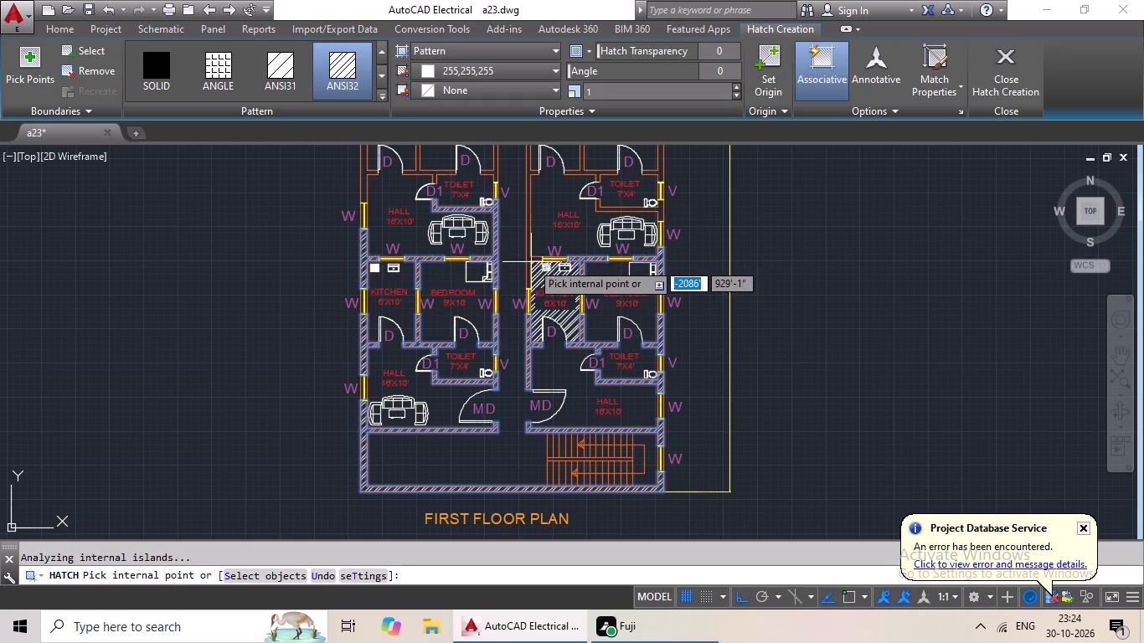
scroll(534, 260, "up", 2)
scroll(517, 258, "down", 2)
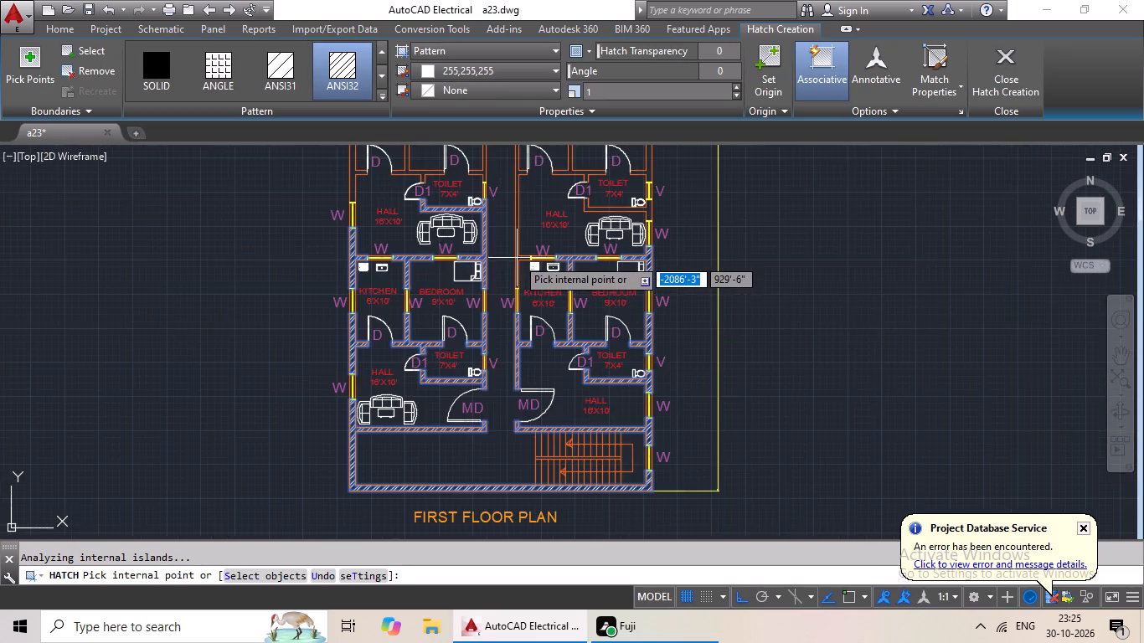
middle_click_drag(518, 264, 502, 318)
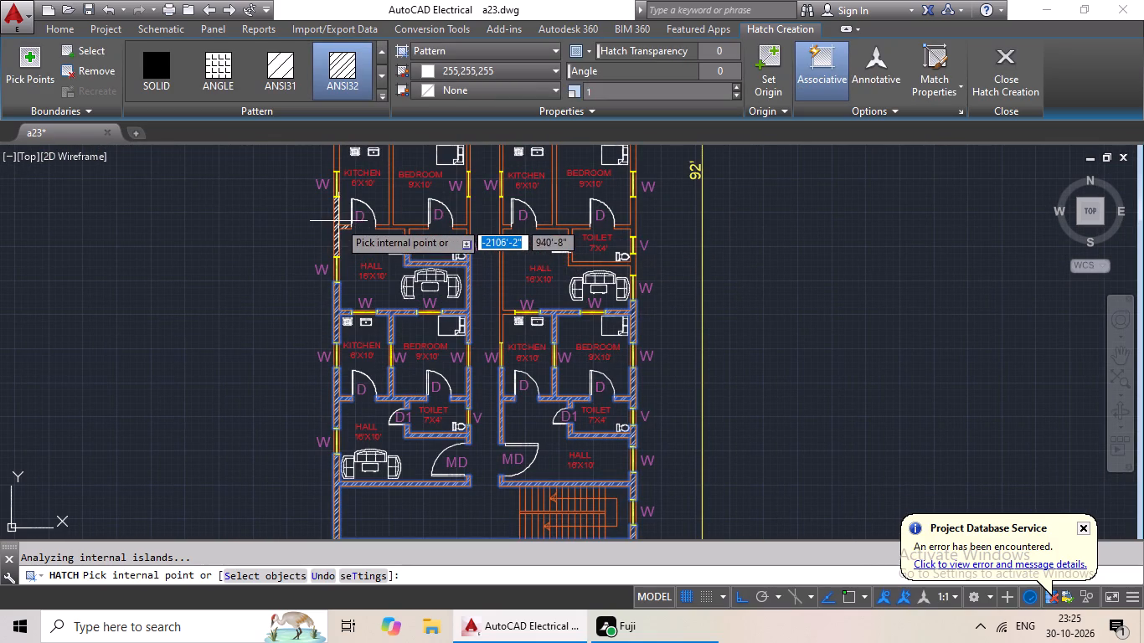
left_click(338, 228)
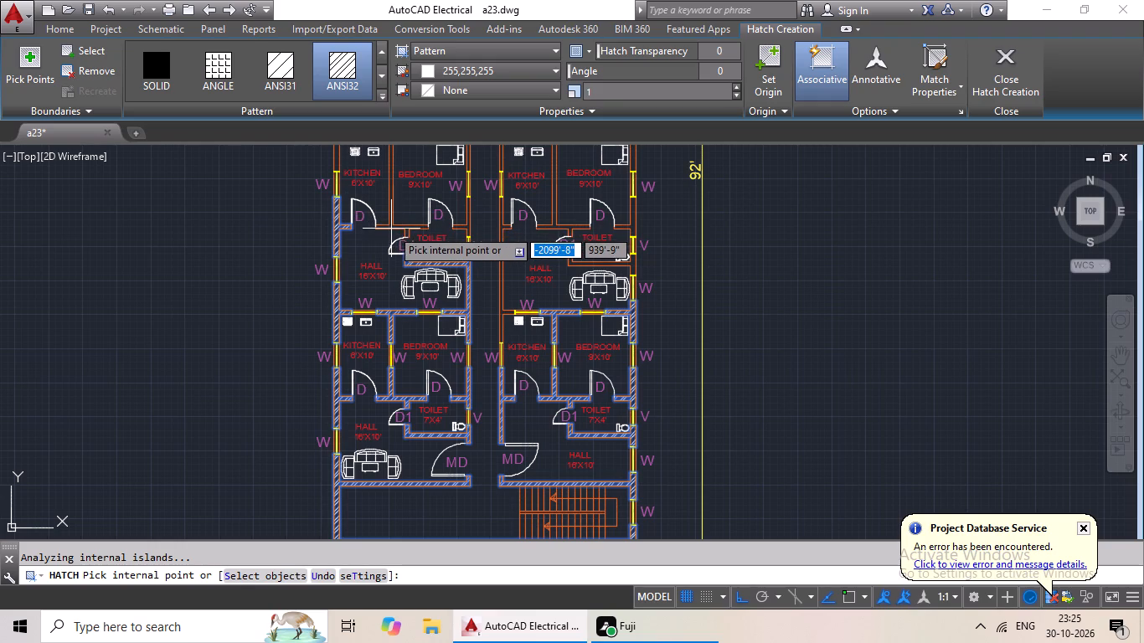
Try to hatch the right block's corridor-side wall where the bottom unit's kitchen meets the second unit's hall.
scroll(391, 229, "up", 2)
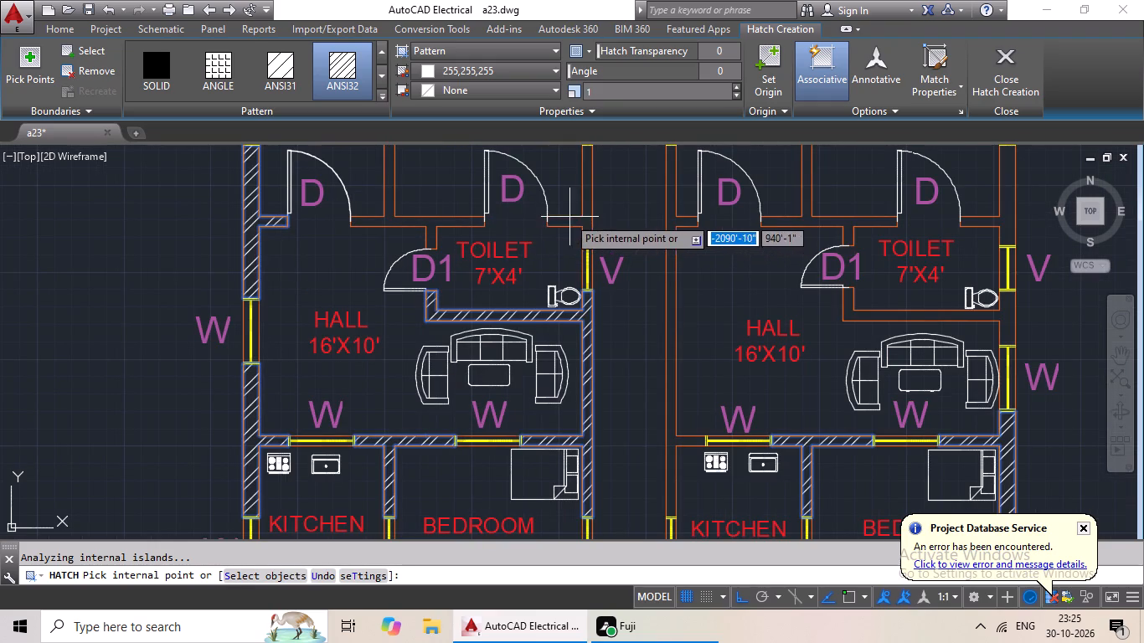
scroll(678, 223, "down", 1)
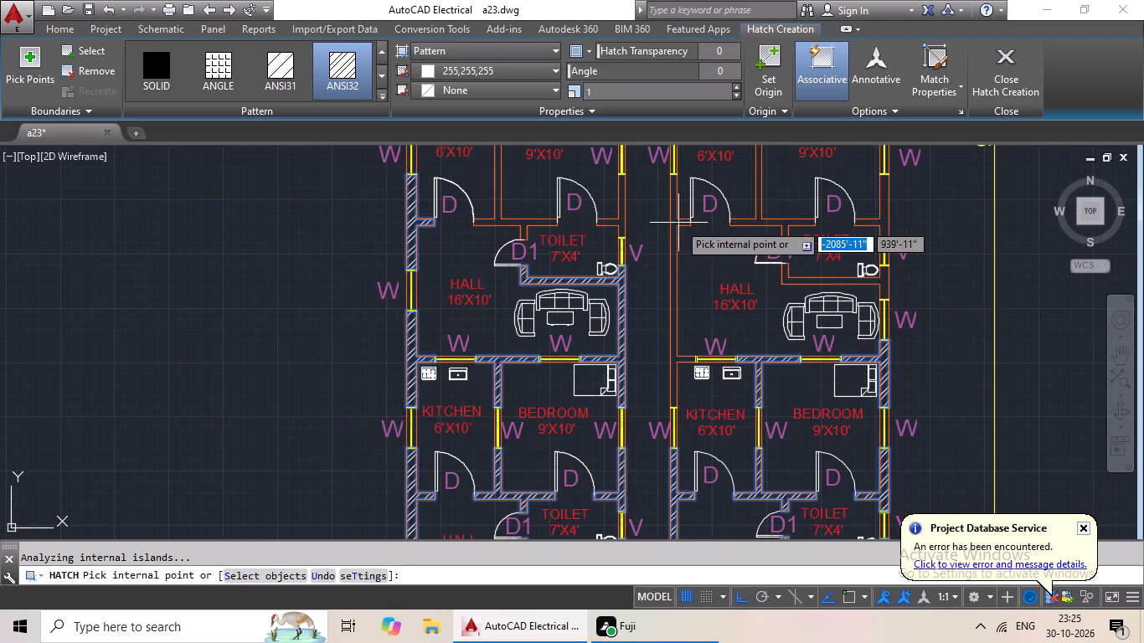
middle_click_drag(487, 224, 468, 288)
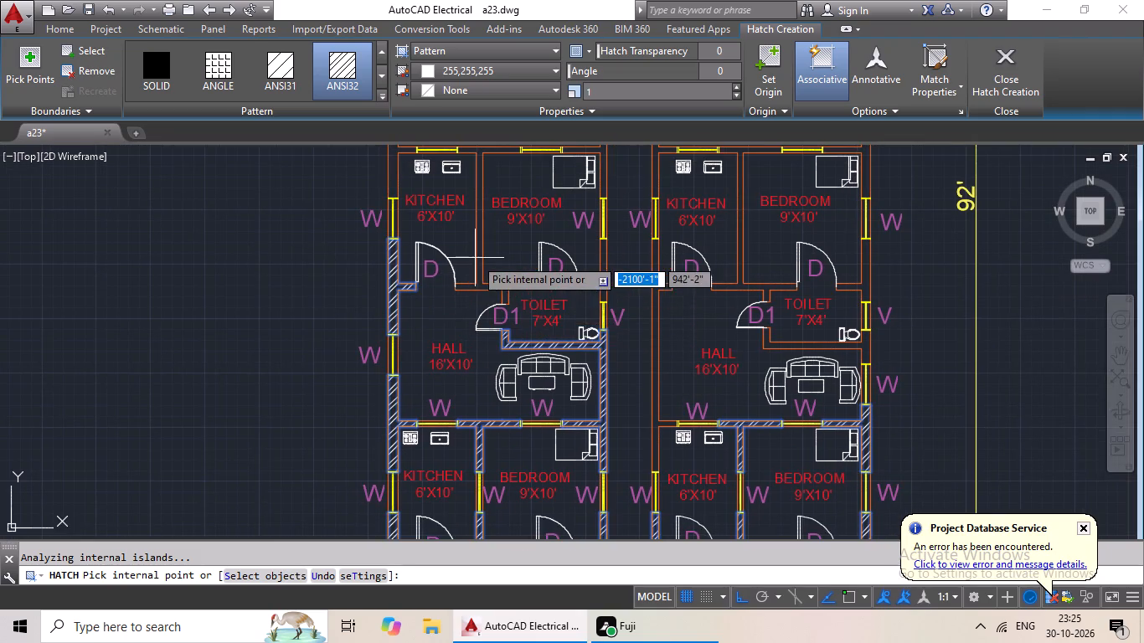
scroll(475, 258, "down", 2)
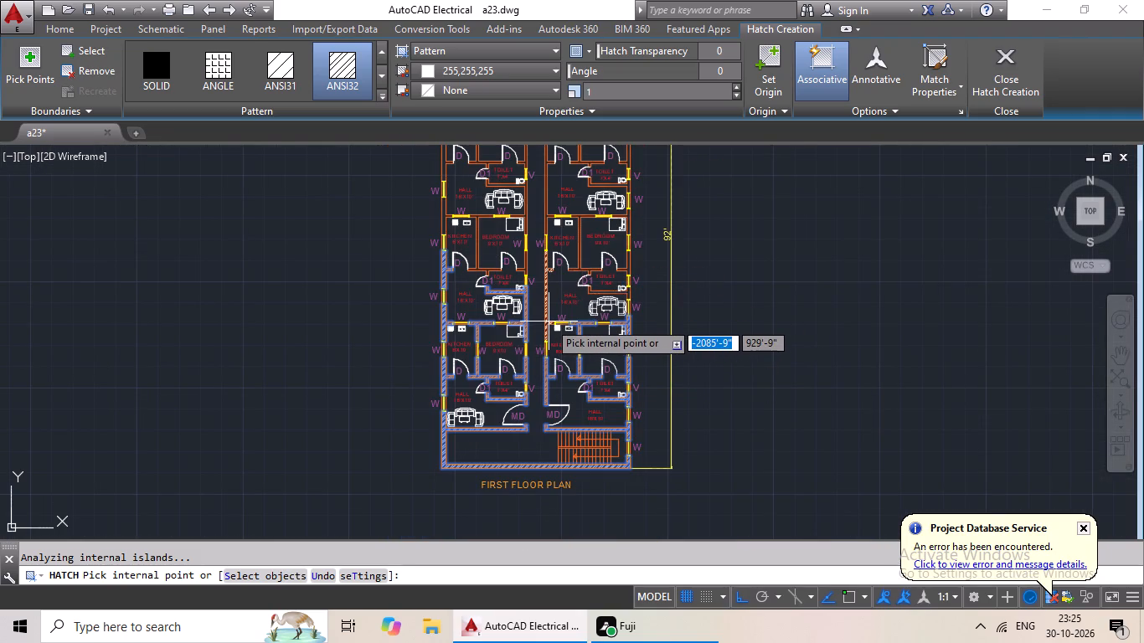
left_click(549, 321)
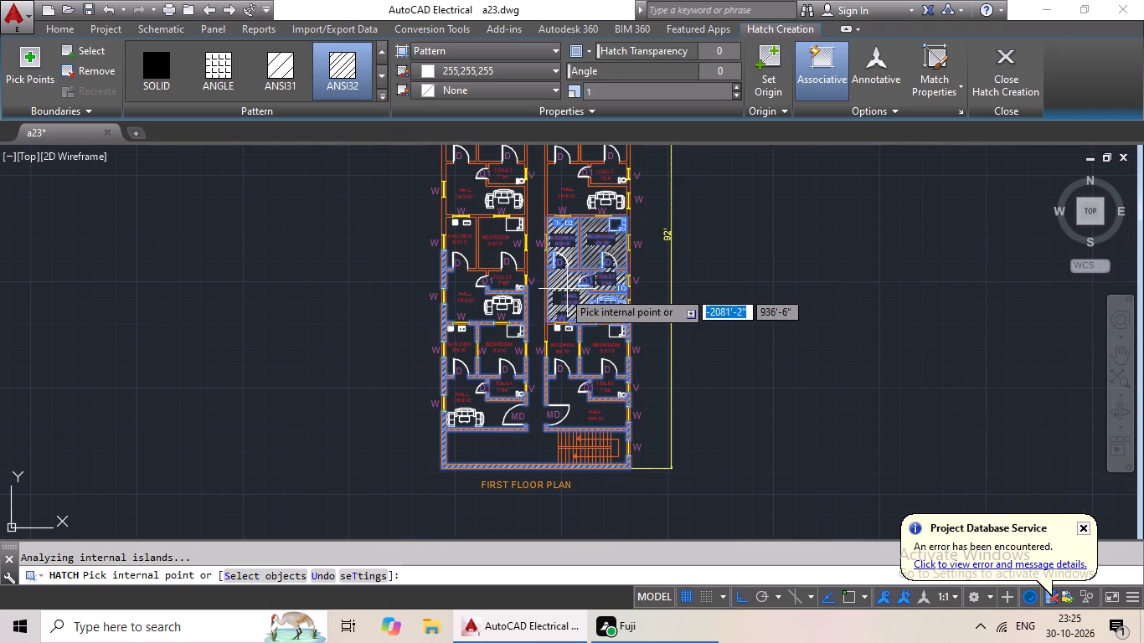
Clear the stray fills from the right block's second-unit rooms, end the hatch command and delete the entire wall hatch.
left_click(569, 286)
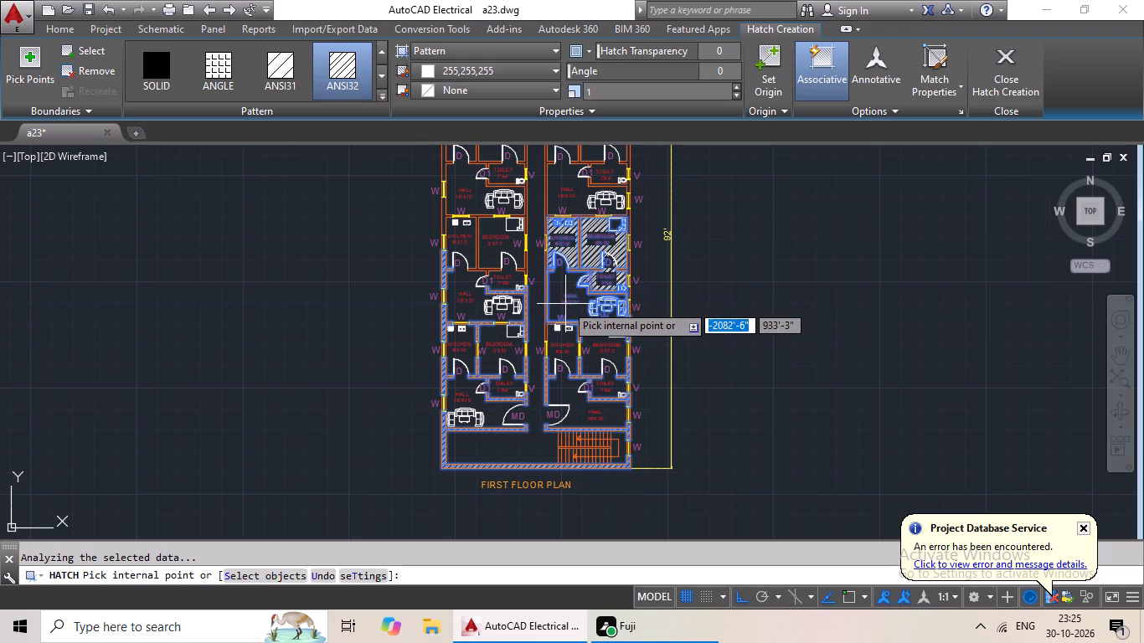
key("Delete")
left_click(585, 235)
key("Delete")
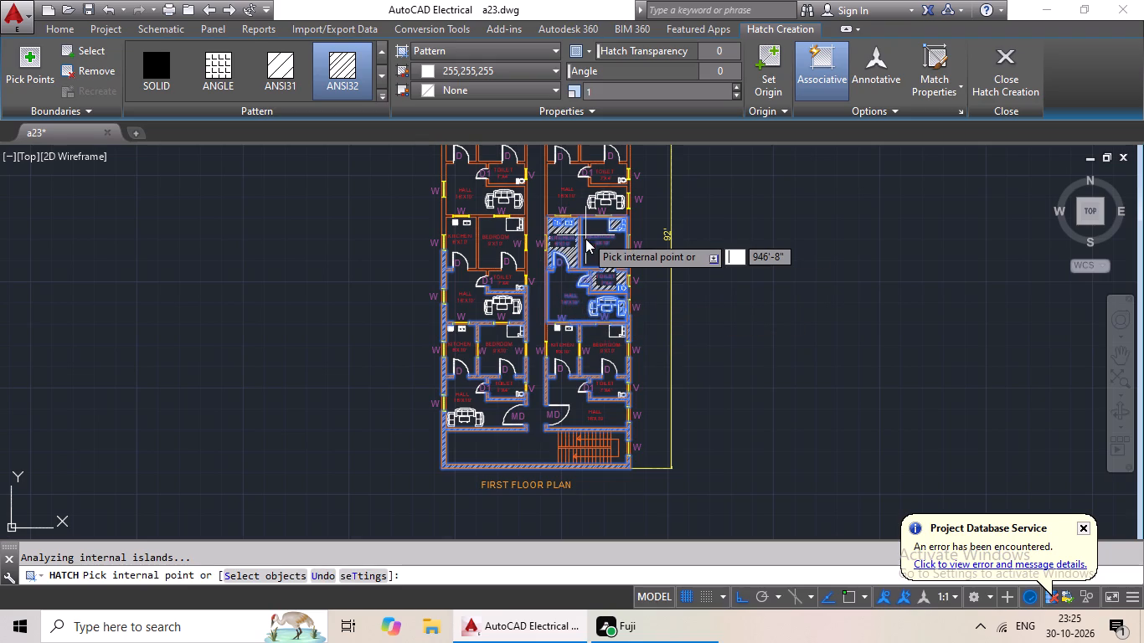
key("Delete")
key("Escape")
key("Escape")
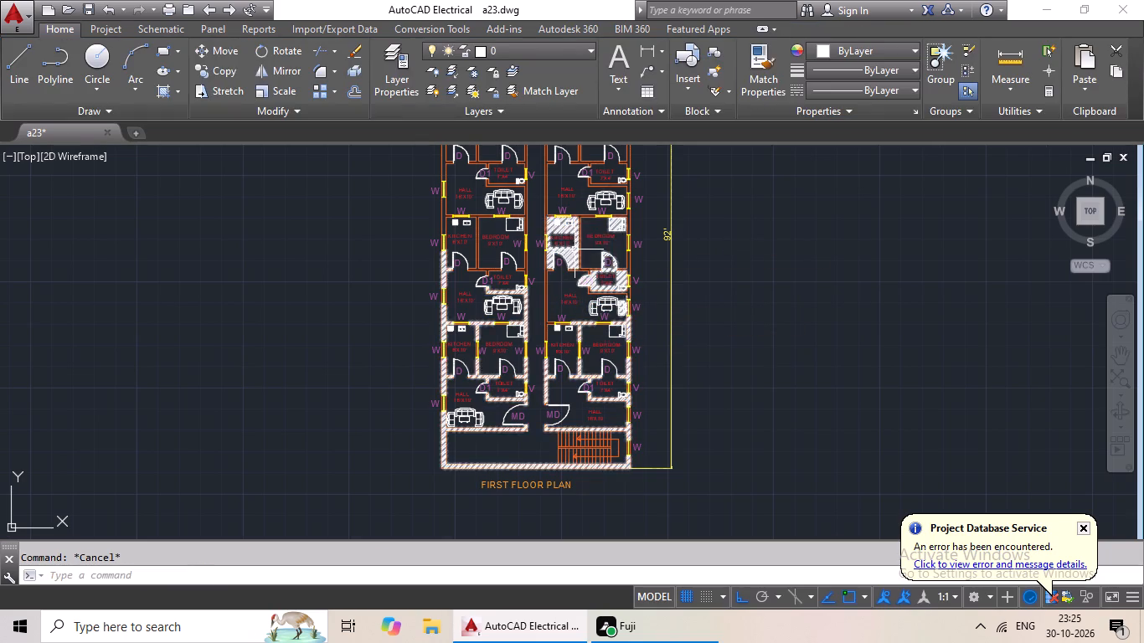
left_click(575, 249)
key("Delete")
Draw a 37' horizontal line beside the first floor plan, level with its top edge, as the top of a new outline.
scroll(592, 253, "down", 2)
middle_click_drag(662, 260, 658, 263)
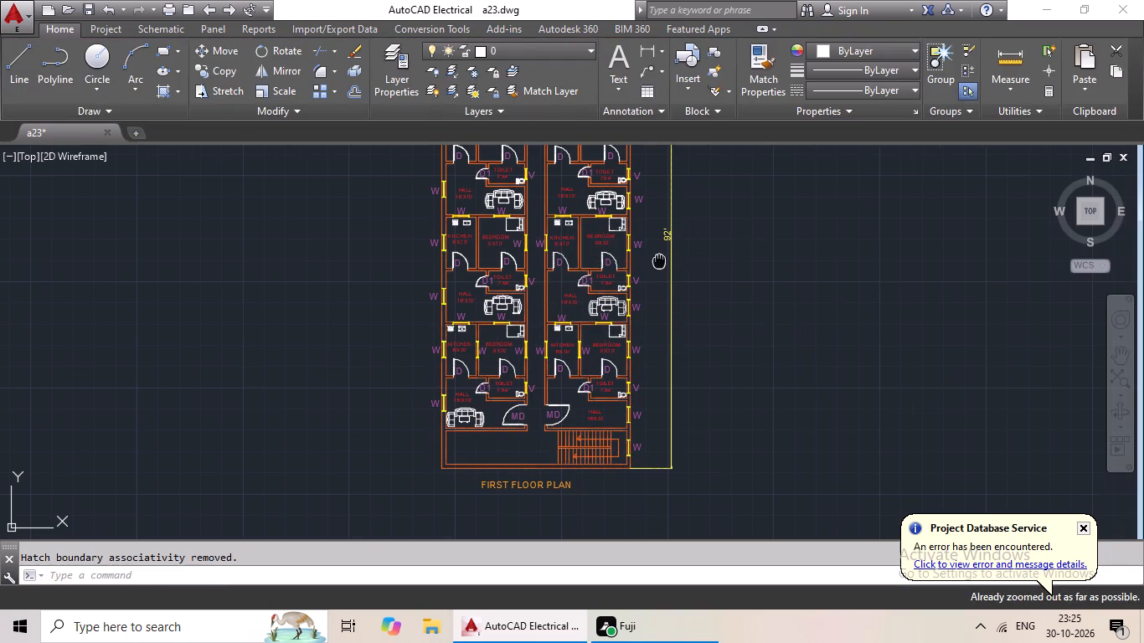
middle_click_drag(658, 263, 513, 347)
scroll(560, 300, "down", 1)
middle_click_drag(622, 316, 466, 359)
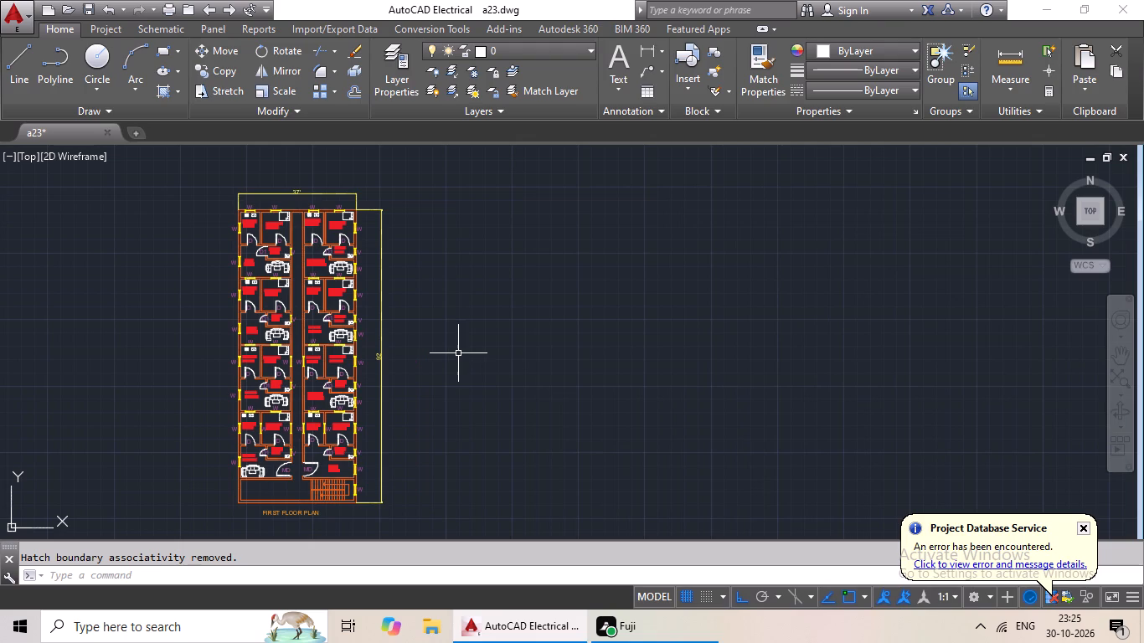
left_click(19, 80)
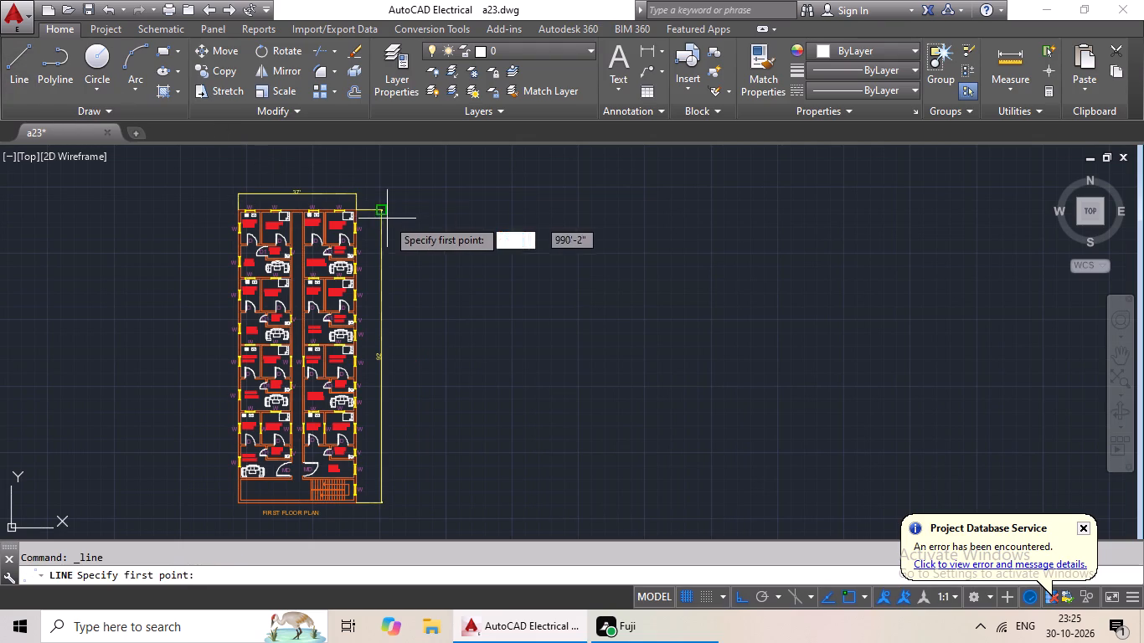
scroll(388, 199, "up", 2)
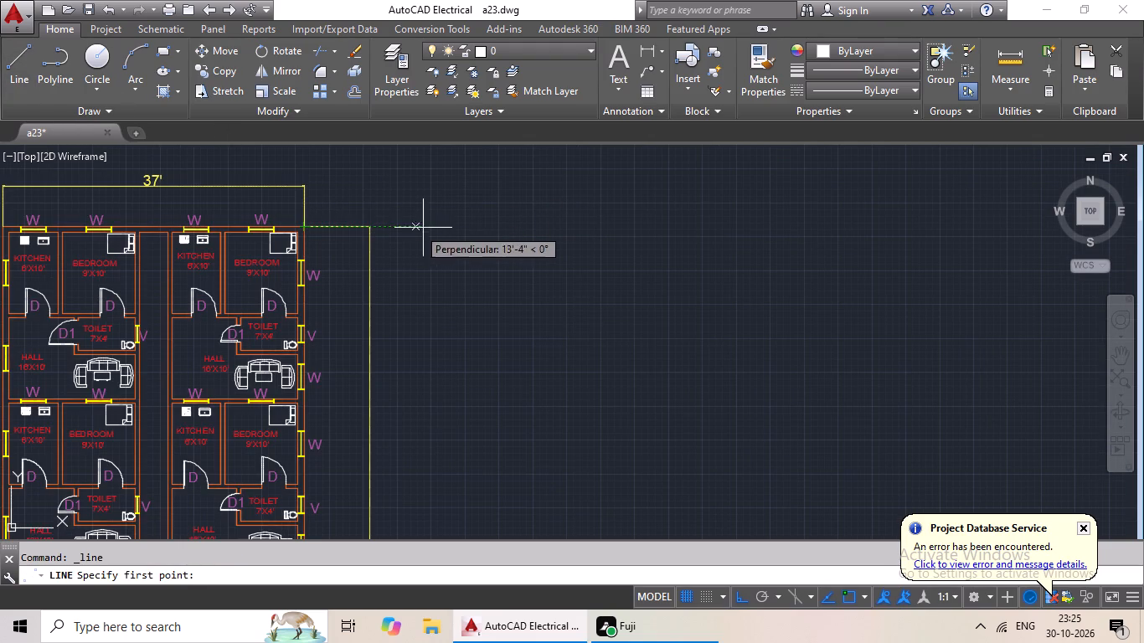
left_click_drag(488, 229, 500, 229)
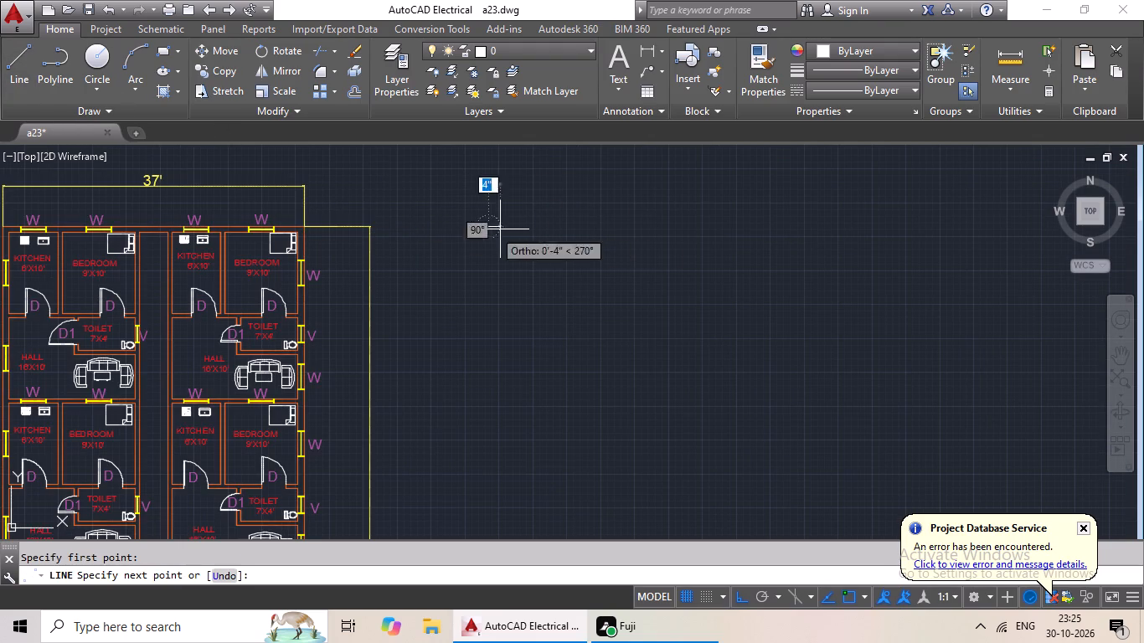
middle_click_drag(693, 220, 452, 225)
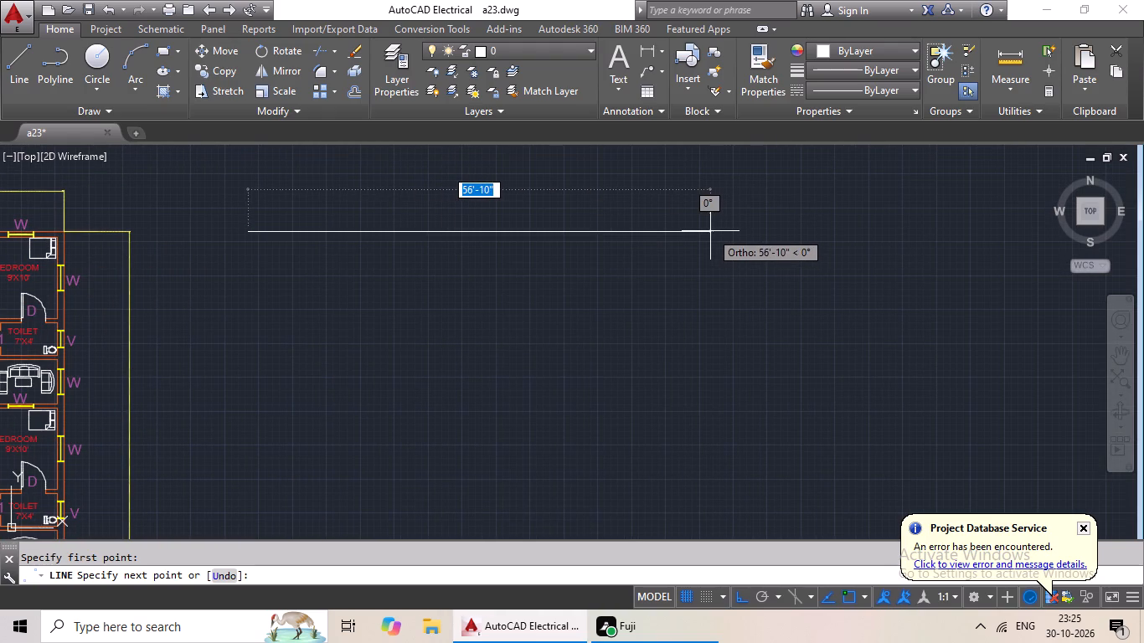
type("37'")
key("Return")
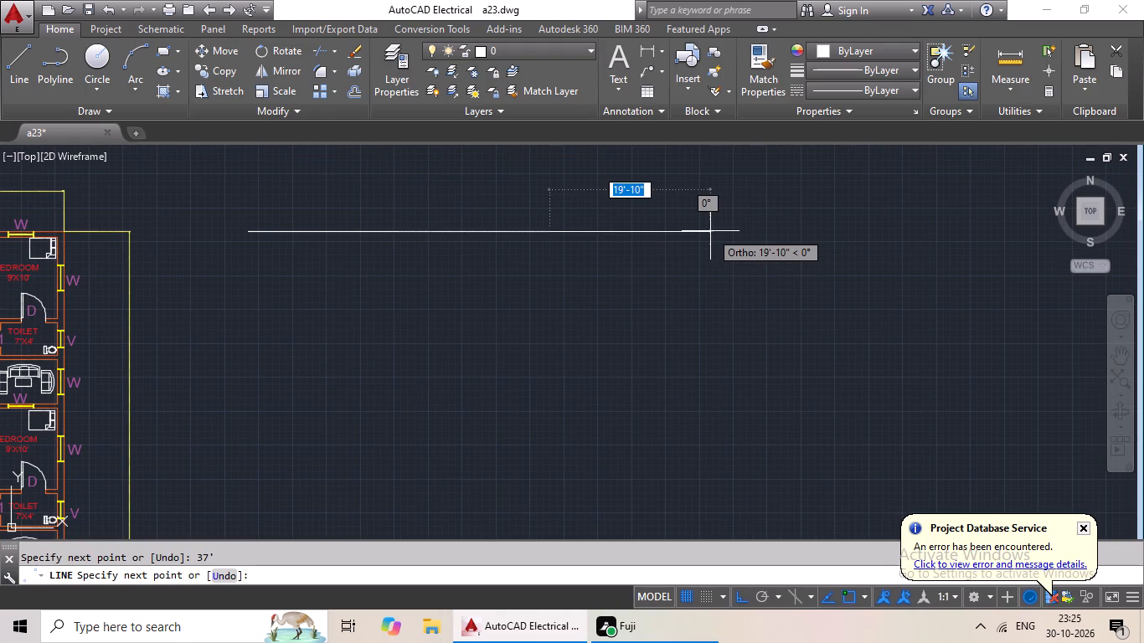
Complete the new outline with a 92' line down, a 37' bottom line back toward the plan, and a closing line to the start point.
scroll(589, 385, "down", 1)
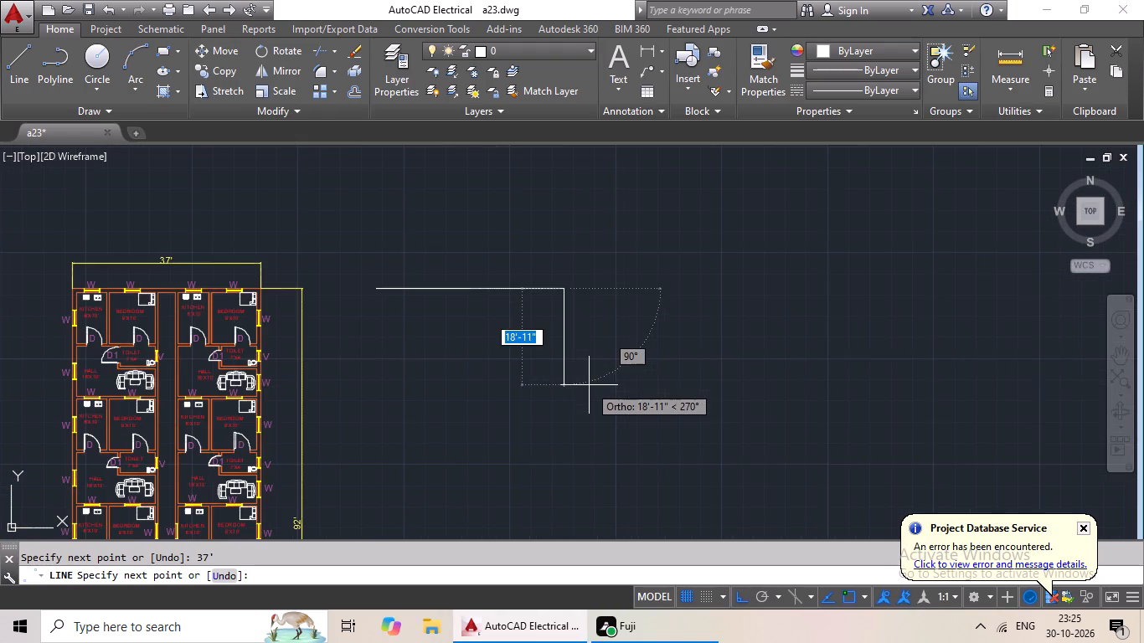
middle_click_drag(598, 373, 542, 244)
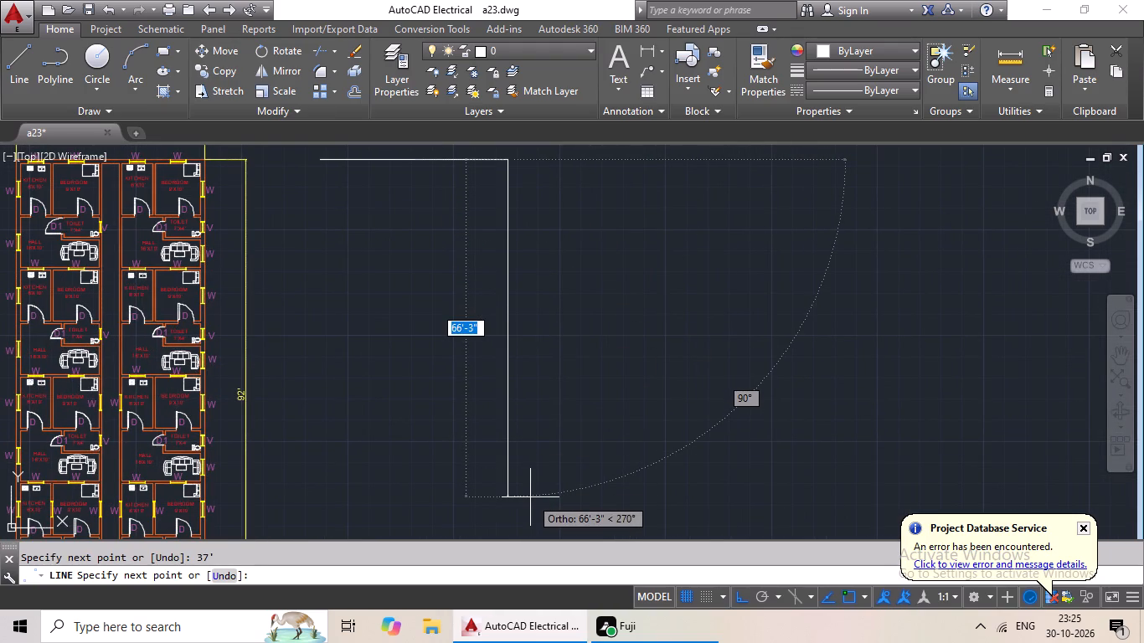
type("92'")
key("Return")
scroll(539, 473, "down", 1)
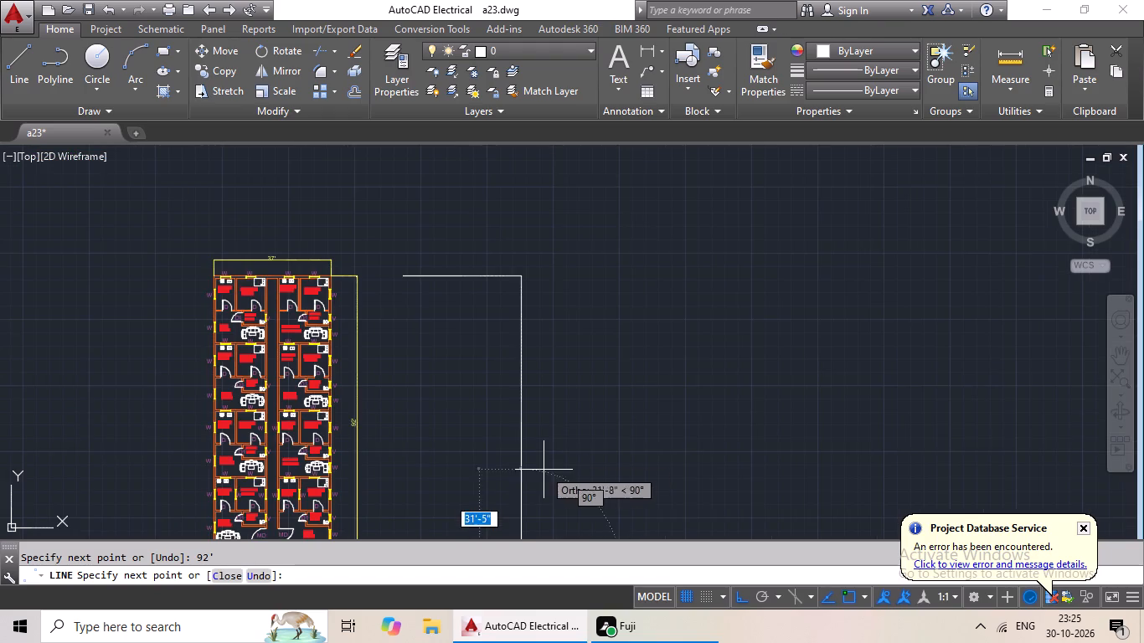
middle_click_drag(546, 467, 484, 314)
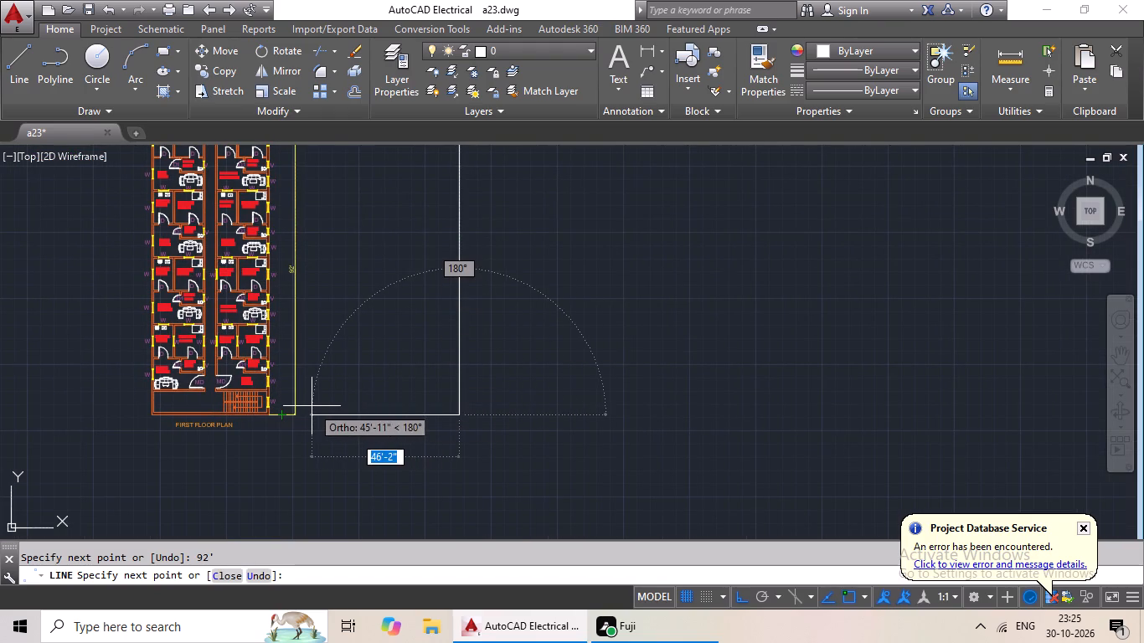
type("37'")
key("Return")
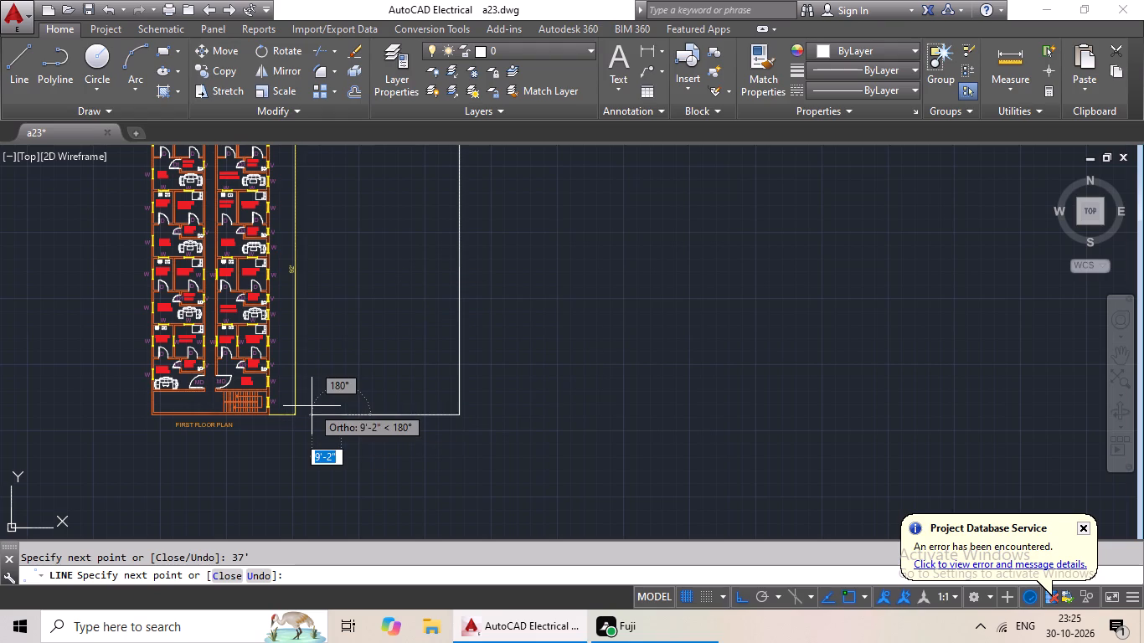
middle_click_drag(309, 163, 309, 321)
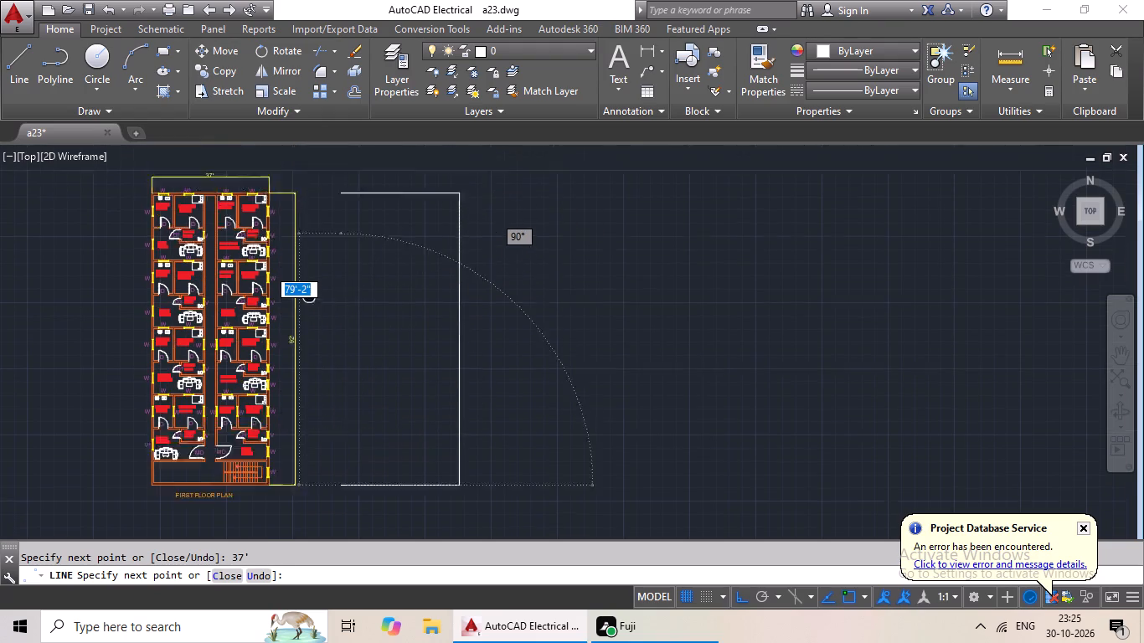
middle_click_drag(309, 321, 309, 332)
left_click(343, 291)
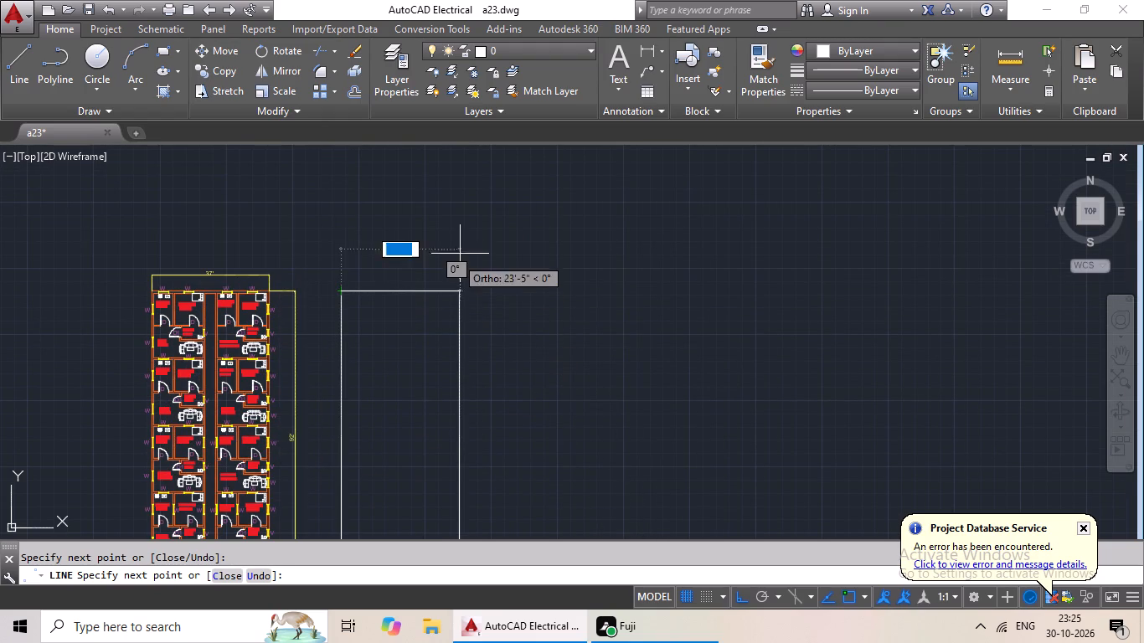
key("Escape")
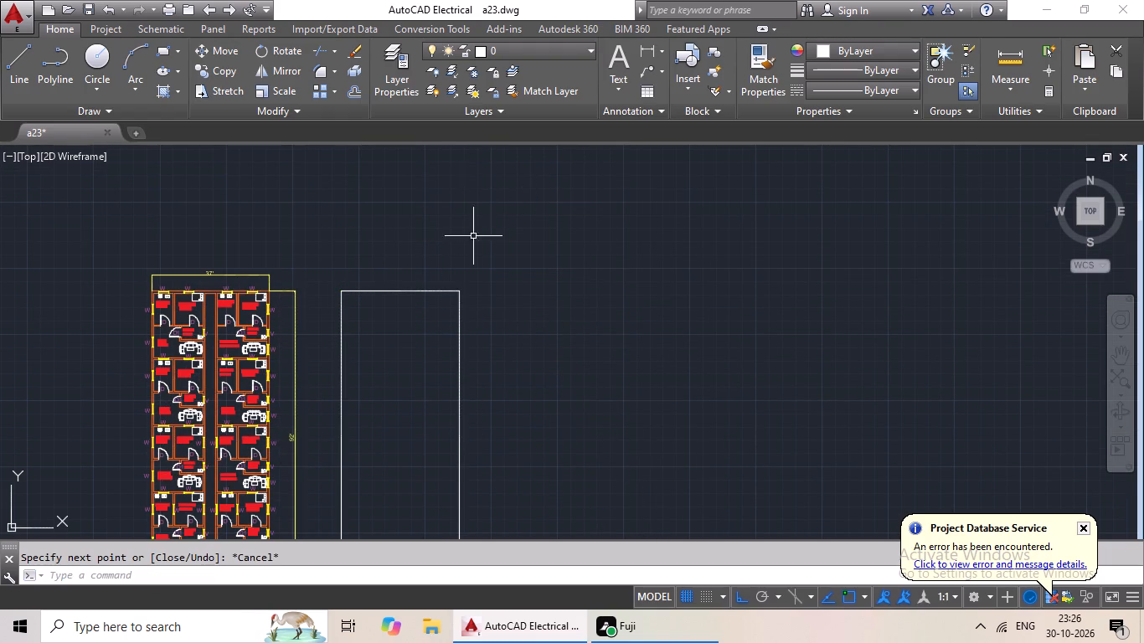
Offset all four sides of the new outline 9" inward to form the outer walls.
scroll(427, 350, "up", 2)
middle_click_drag(417, 317, 426, 277)
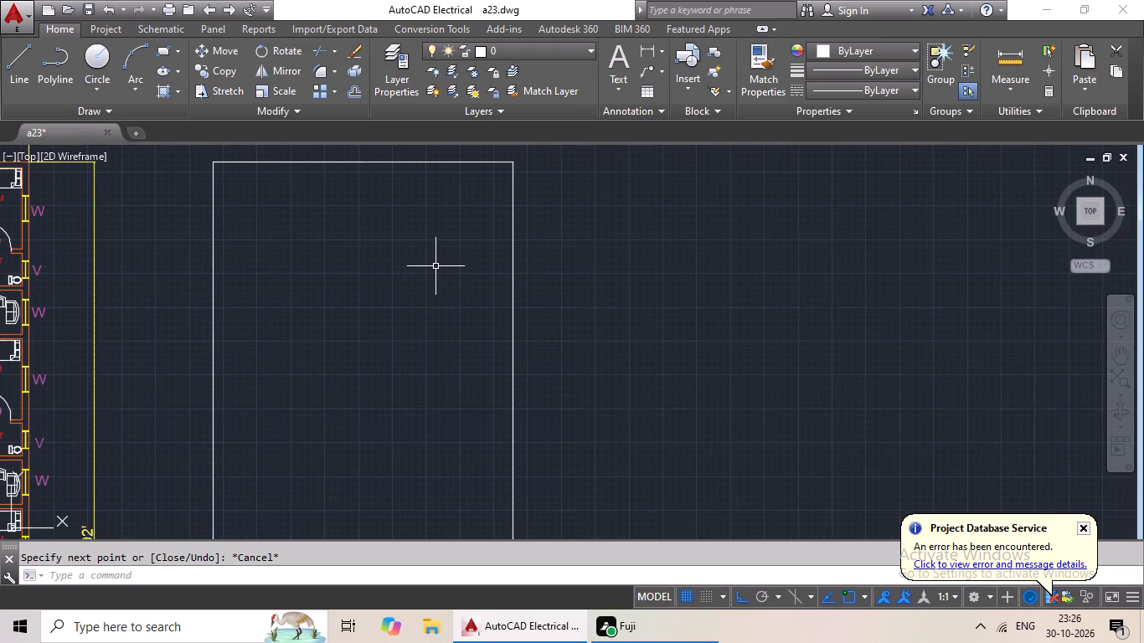
key("Escape")
key("Escape")
key("o")
key("Return")
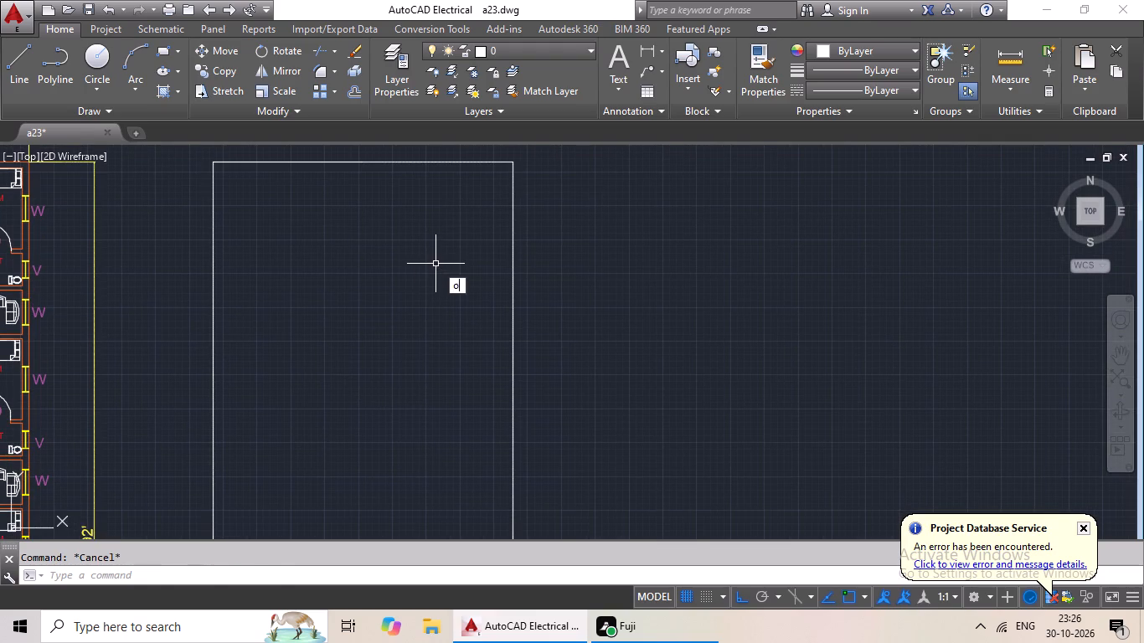
key("9")
key("shift+quotedbl")
key("Return")
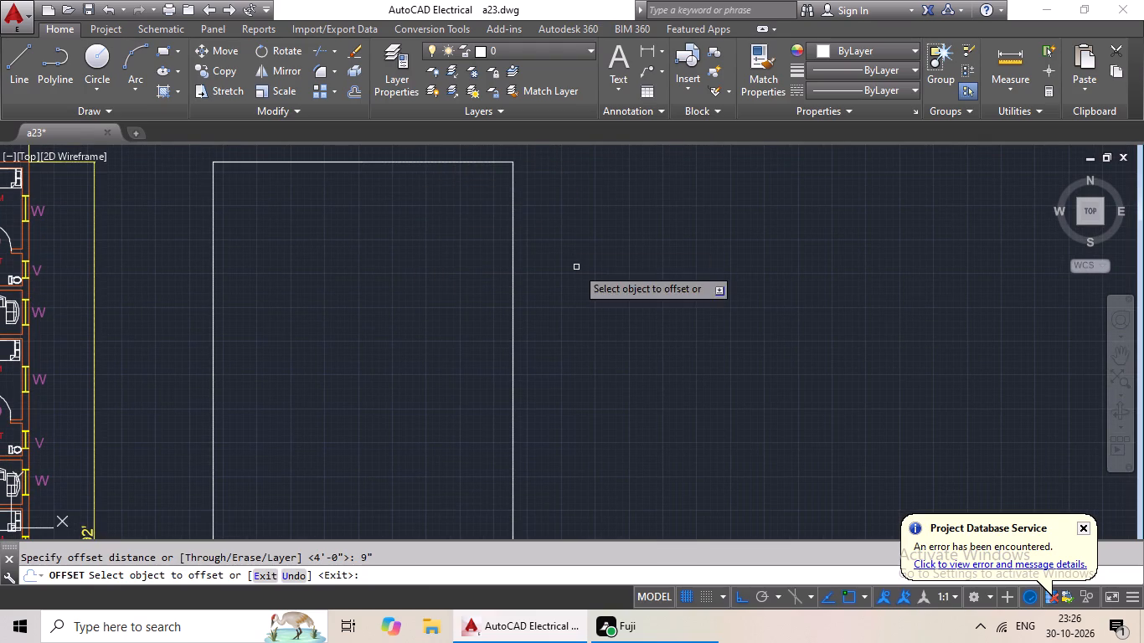
left_click(376, 161)
left_click(369, 225)
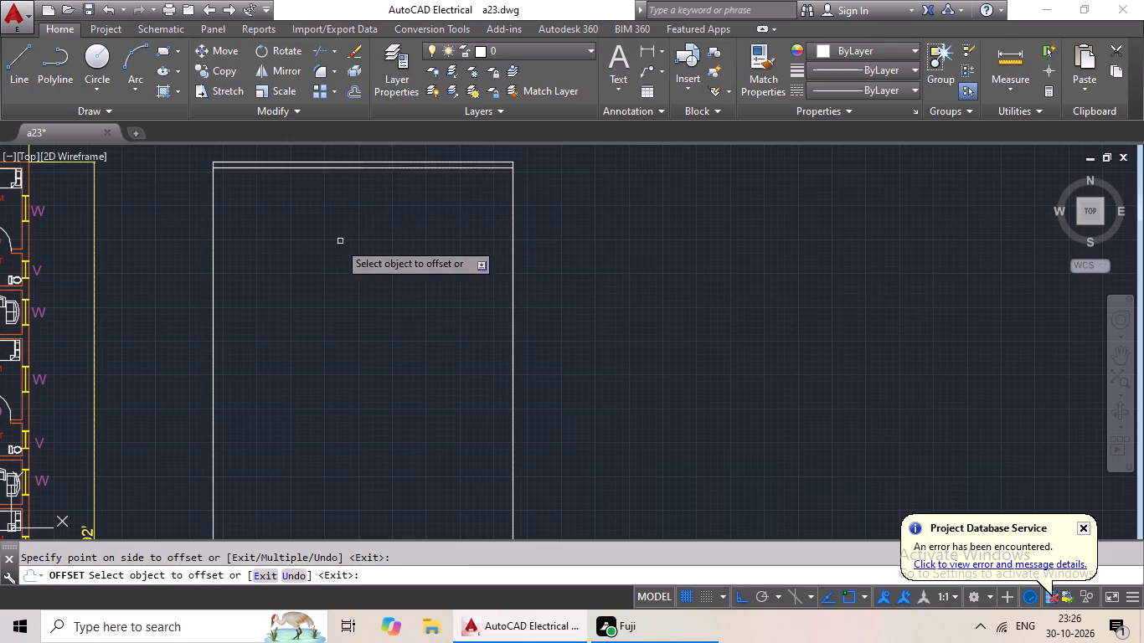
left_click_drag(212, 311, 234, 308)
left_click_drag(281, 297, 291, 297)
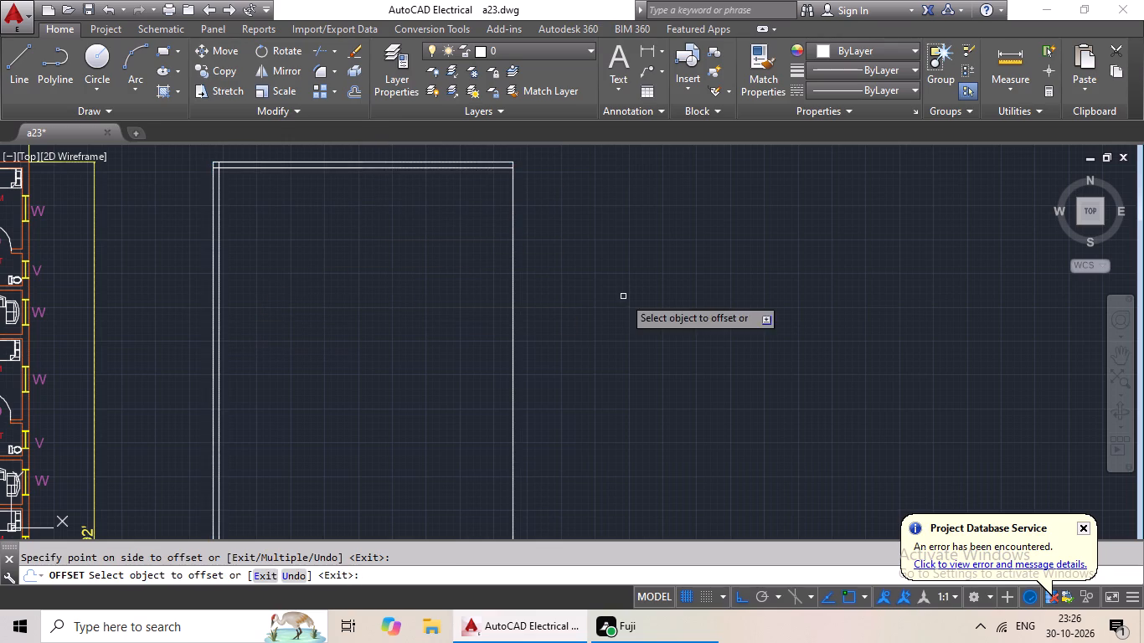
left_click_drag(512, 350, 472, 367)
left_click(437, 374)
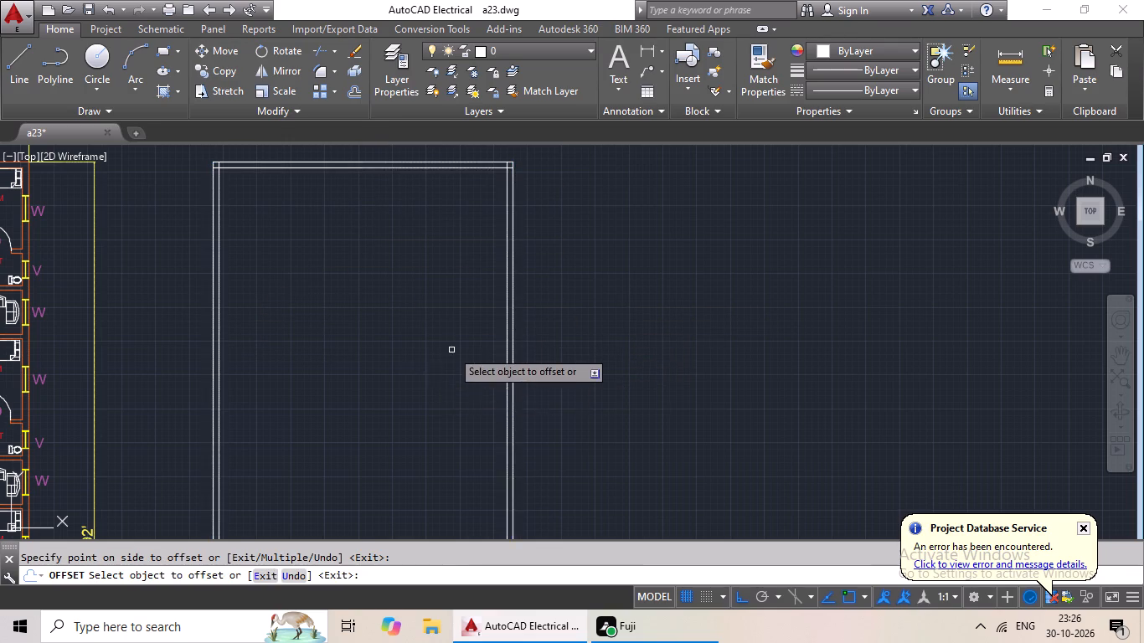
scroll(451, 349, "down", 3)
middle_click_drag(448, 348, 451, 234)
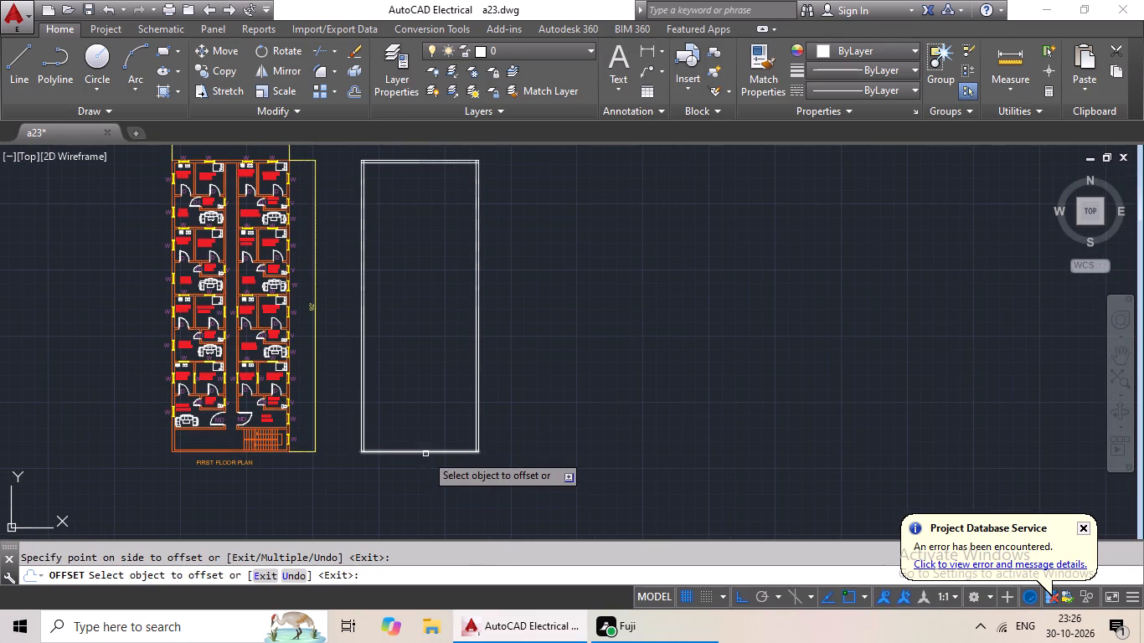
left_click(422, 453)
left_click(446, 389)
middle_click_drag(405, 293, 383, 350)
scroll(364, 256, "up", 2)
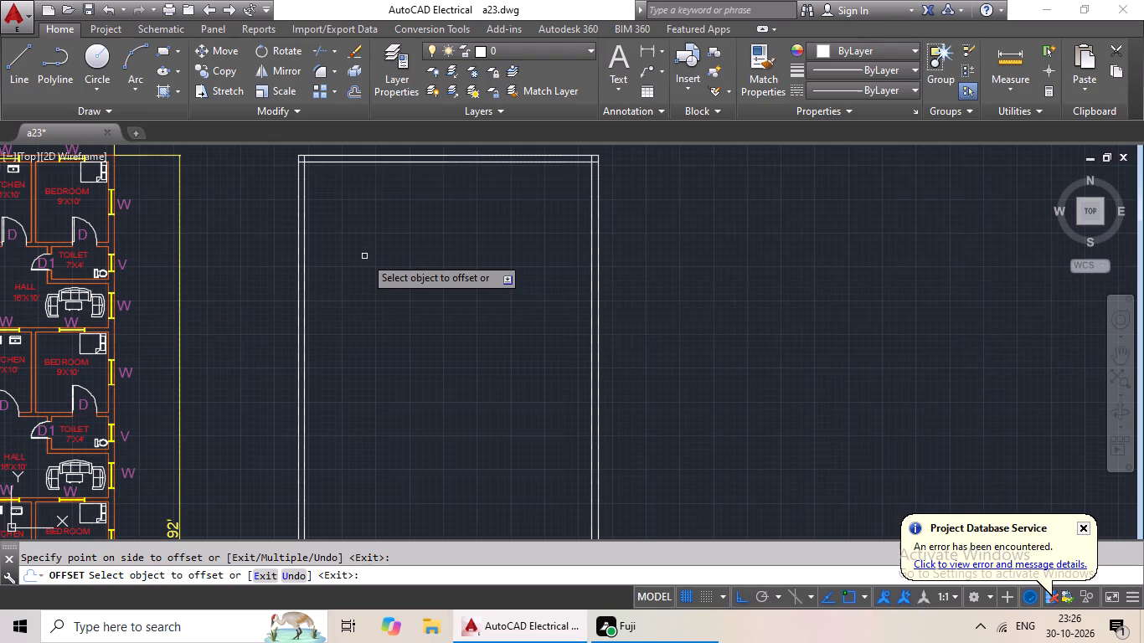
key("Escape")
Offset the inner line of the new outline's left wall 6' into the interior.
key("o")
key("Return")
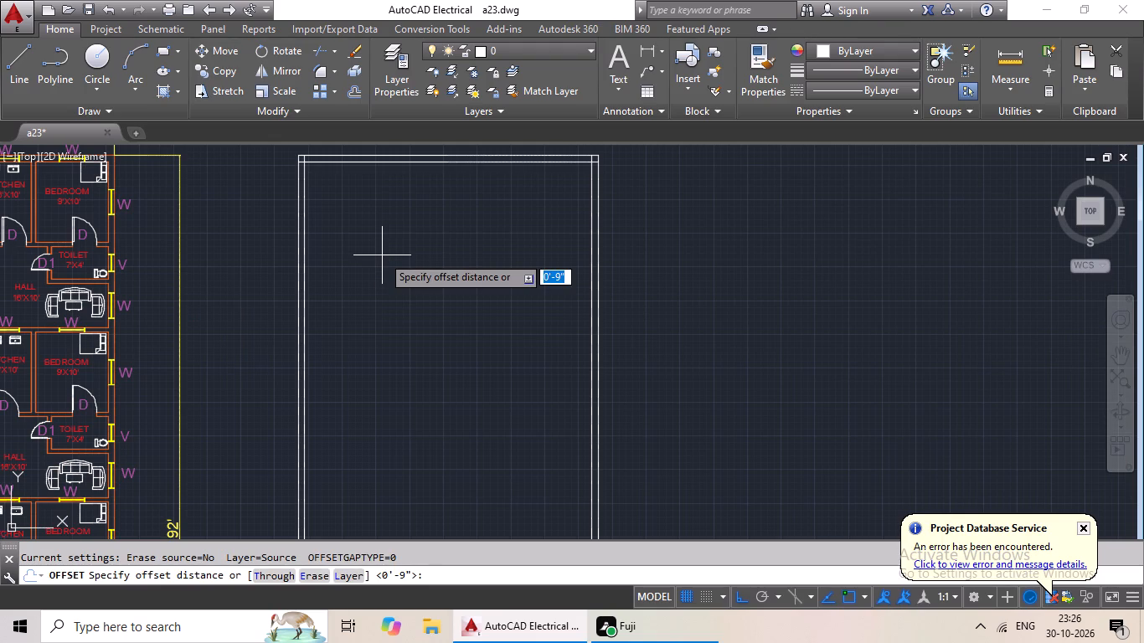
type("6'")
key("Return")
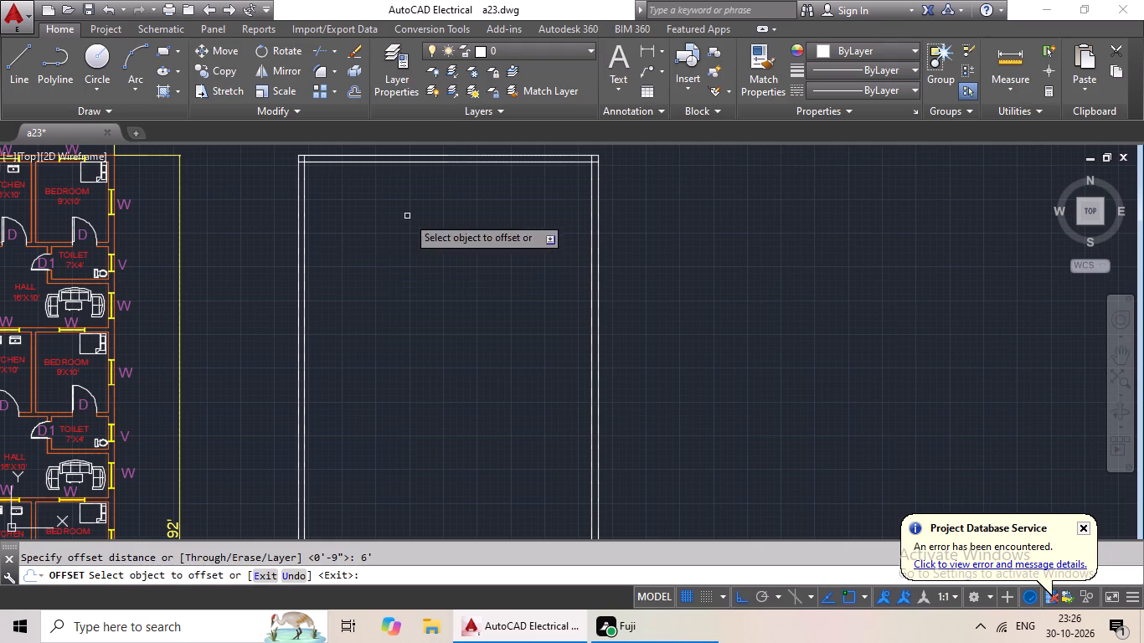
left_click_drag(305, 302, 313, 301)
left_click(379, 298)
key("Escape")
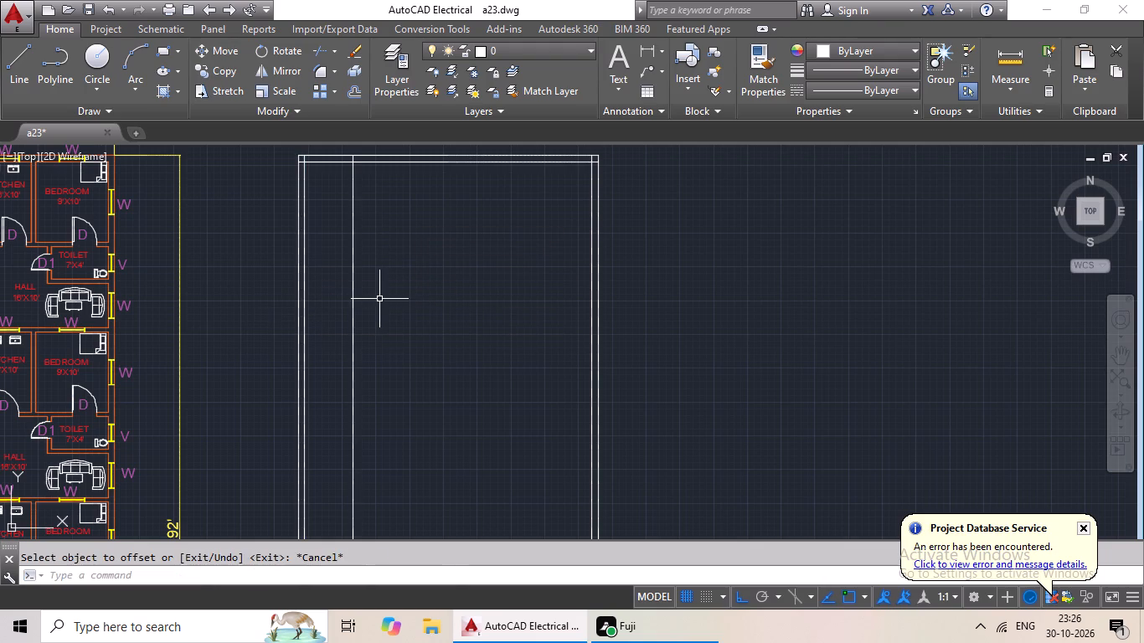
Offset the interior vertical line 6" away from the left wall to form a partition wall.
key("Escape")
key("Escape")
key("o")
key("Return")
type("6\"")
key("Return")
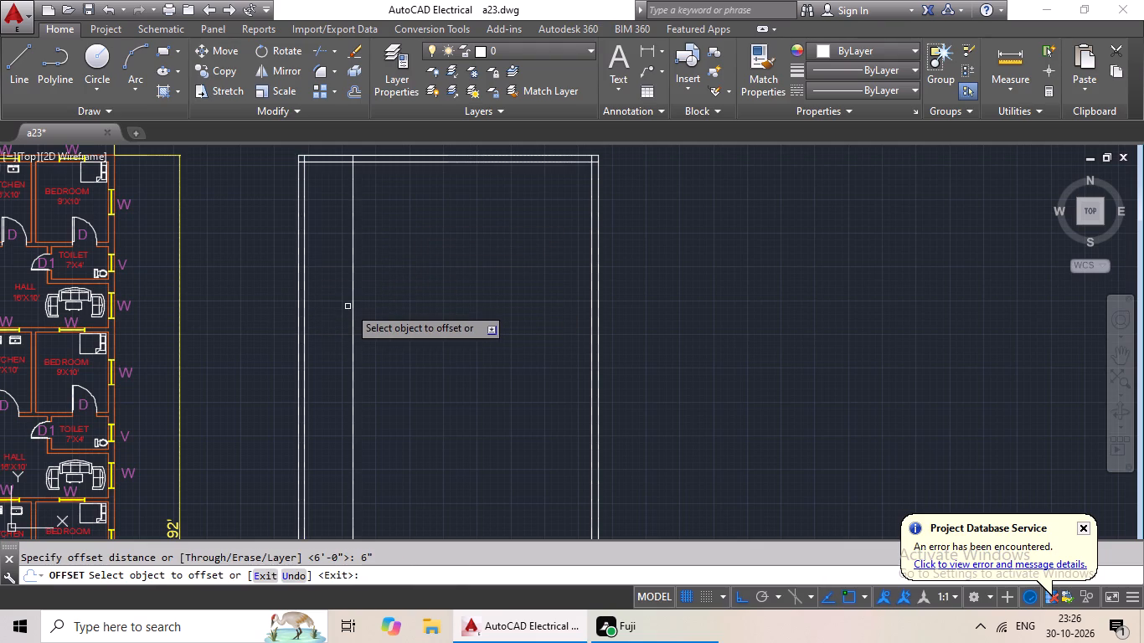
left_click(351, 306)
left_click(406, 297)
key("Escape")
key("Escape")
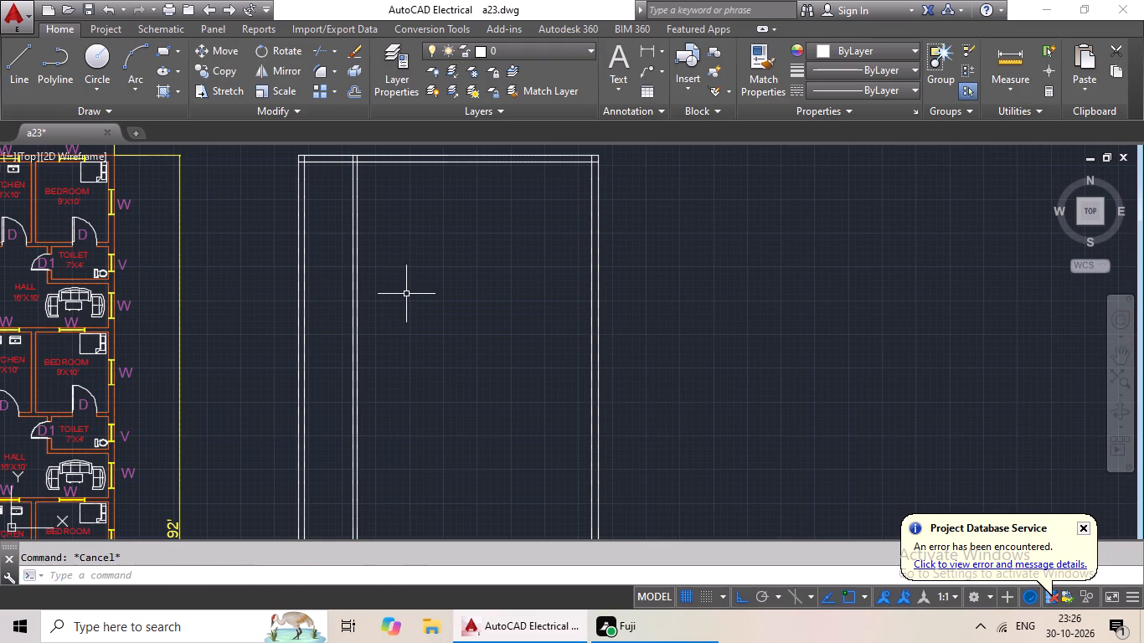
Offset the partition wall's right-hand line 9' further into the interior.
key("o")
key("Return")
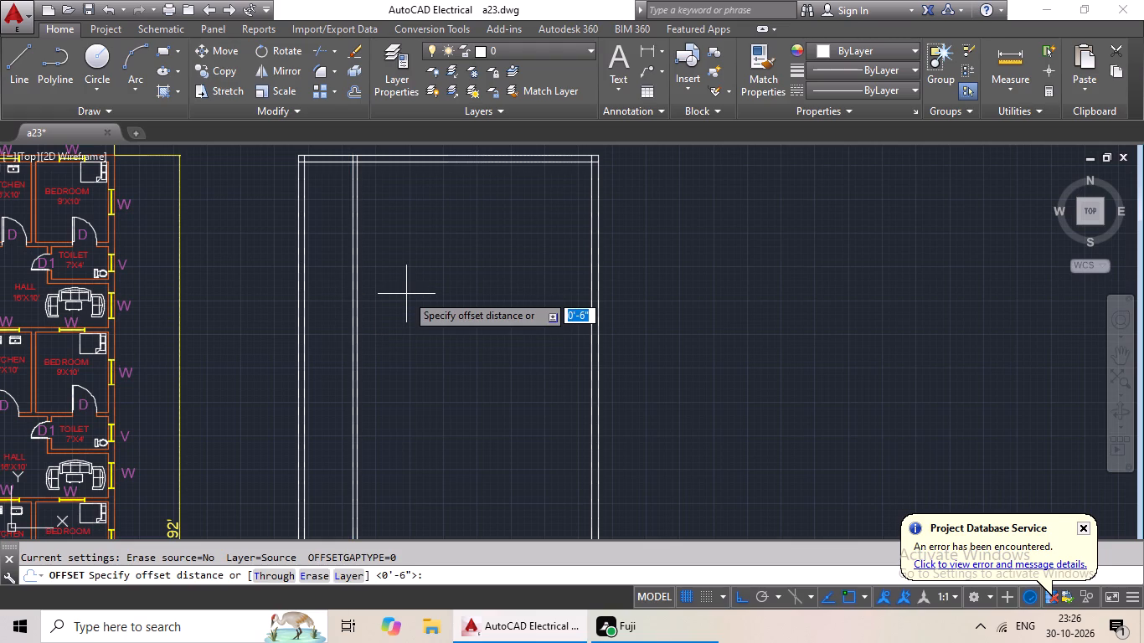
type("9'")
key("Return")
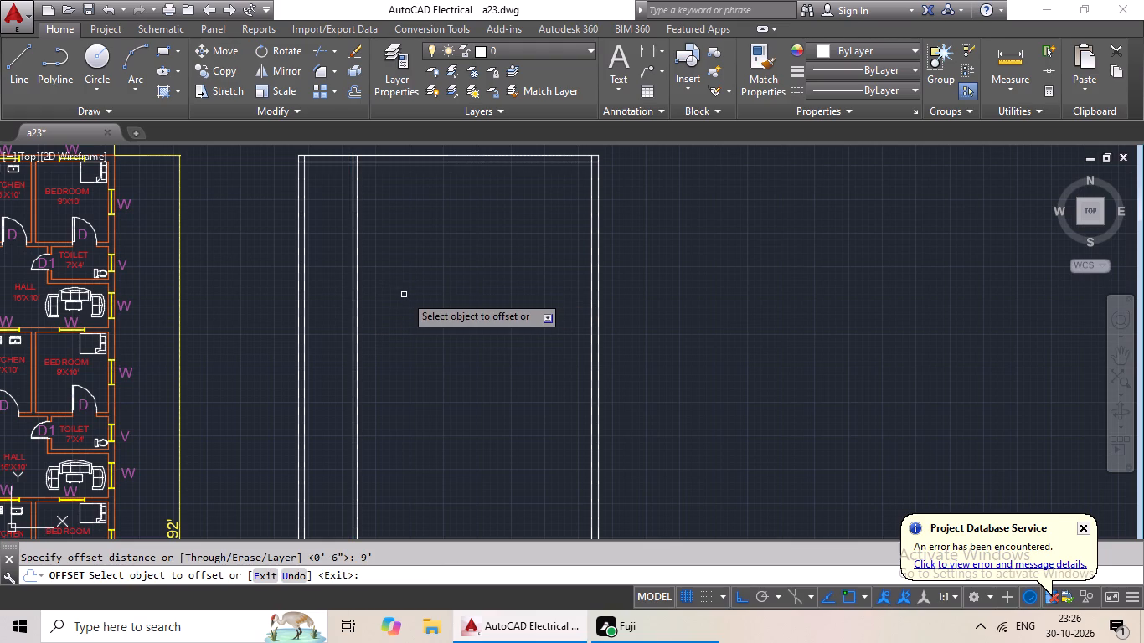
left_click_drag(358, 358, 374, 362)
left_click(453, 363)
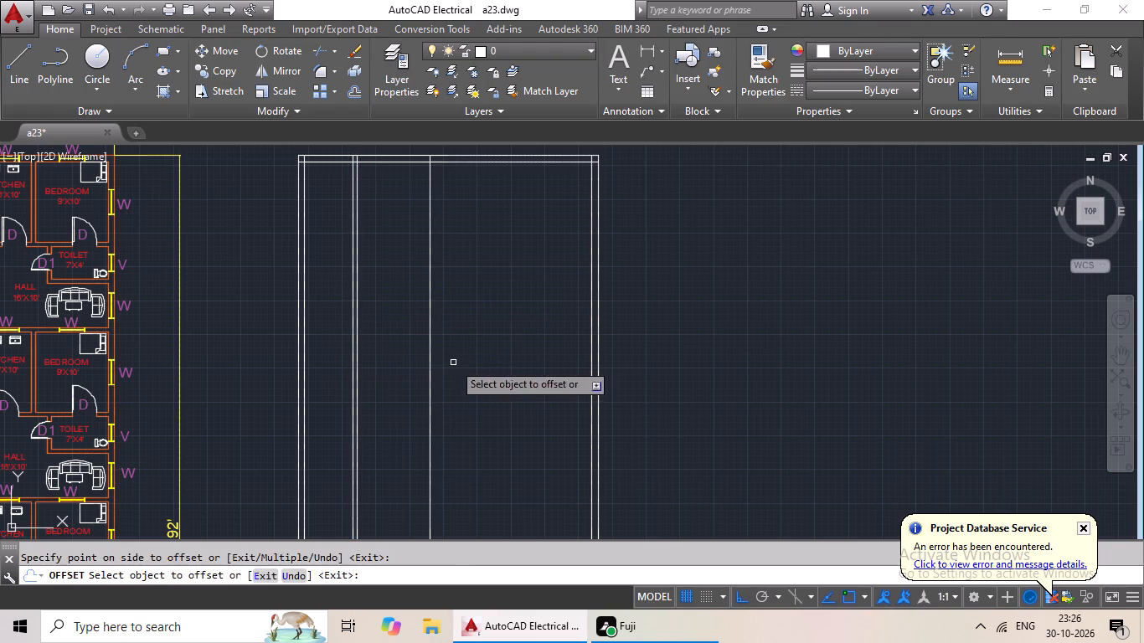
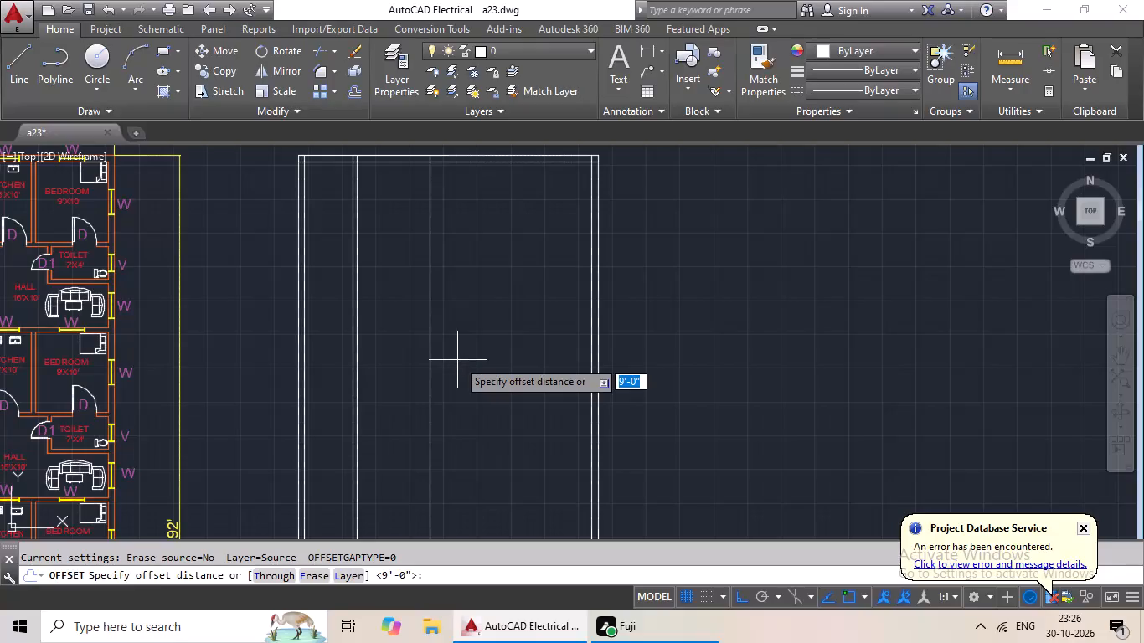
Offset the rightmost interior vertical line 6" away from the left wall to complete the second partition wall.
type("6\"")
key("Return")
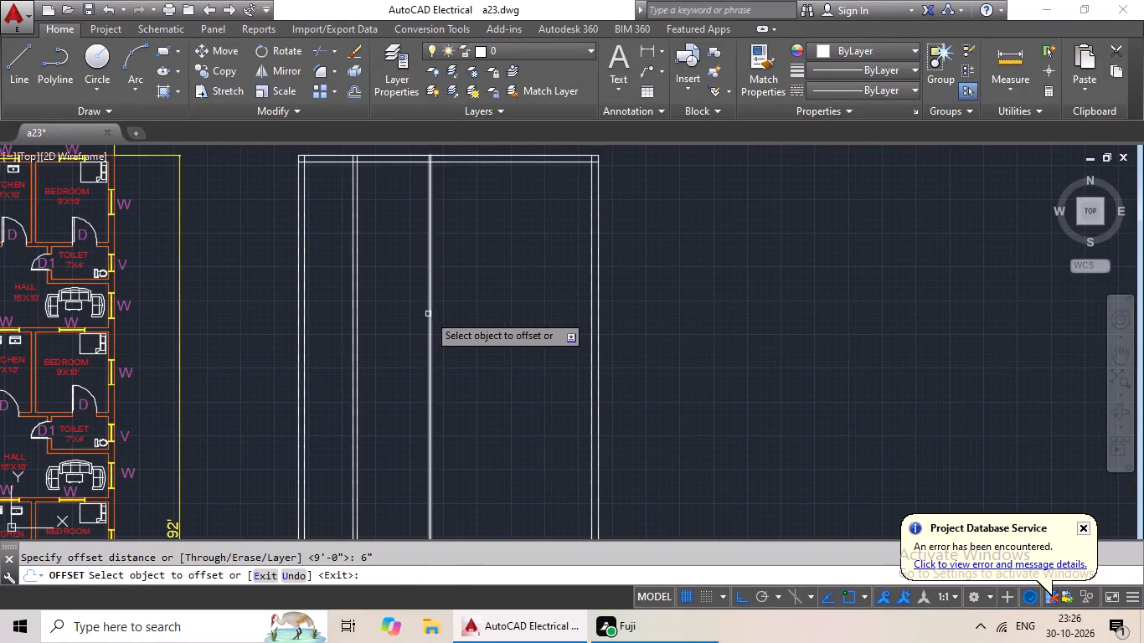
left_click_drag(428, 314, 440, 314)
left_click(502, 313)
key("Escape")
key("Escape")
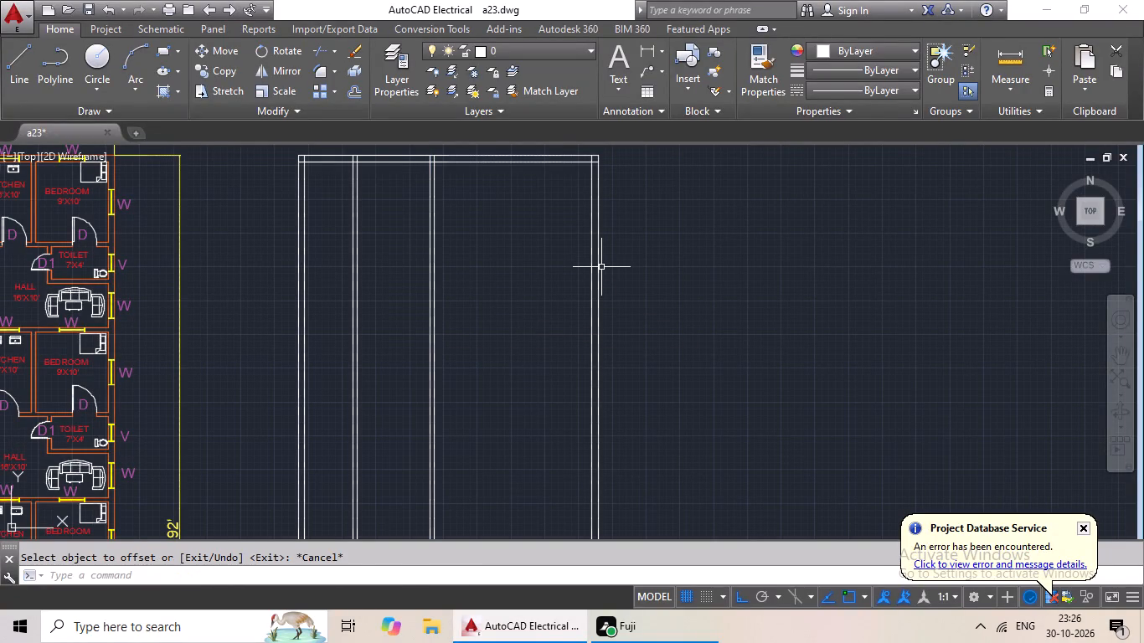
Offset the inner line of the new outline's right wall 9' into the interior.
key("o")
key("Return")
type("9'")
key("Return")
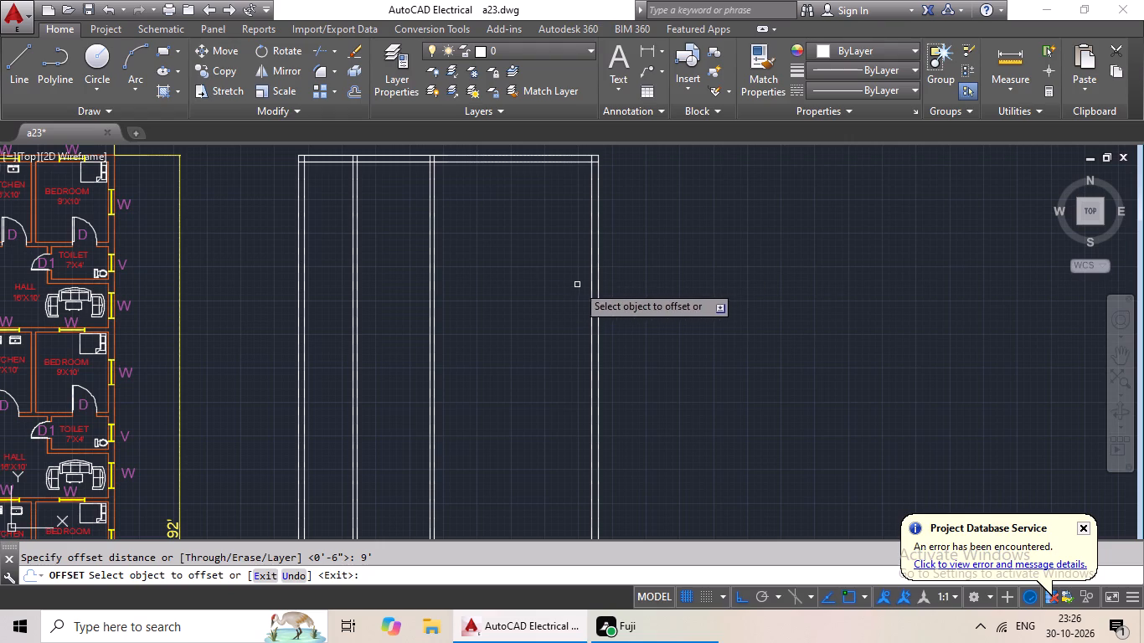
left_click_drag(590, 289, 578, 296)
left_click(522, 316)
key("Escape")
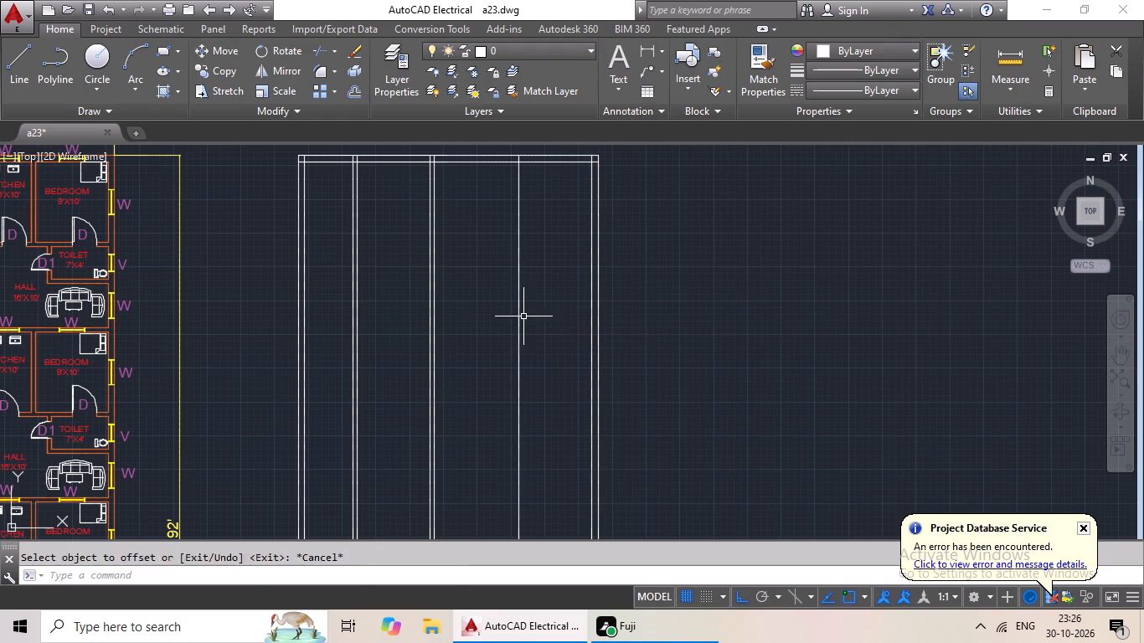
key("Escape")
key("Escape")
Offset the new vertical line 6" away from the right wall to form the third partition wall.
key("o")
key("Return")
type("6\"")
key("Return")
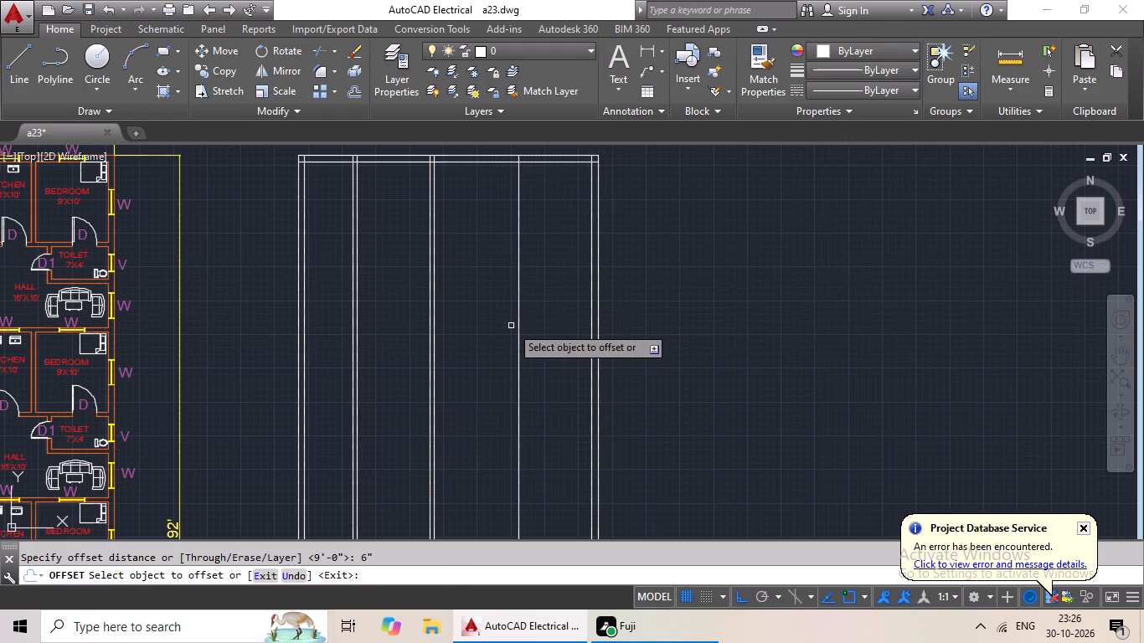
left_click(518, 323)
left_click(506, 330)
key("Escape")
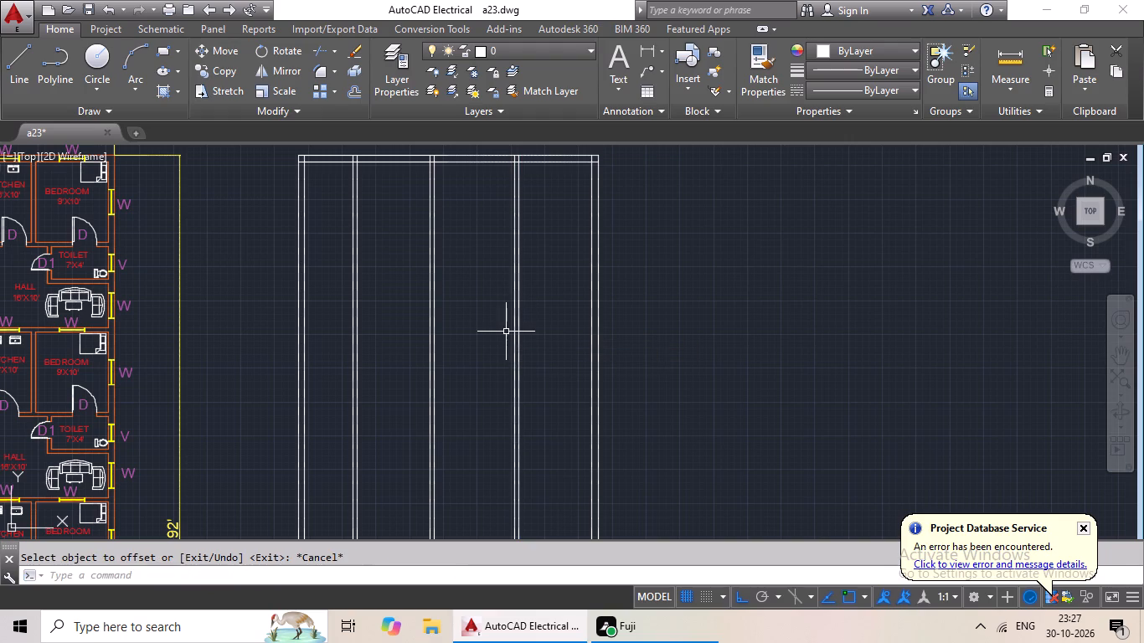
key("Escape")
Offset the third partition wall's left-hand line 6' toward the second partition wall.
key("o")
key("Return")
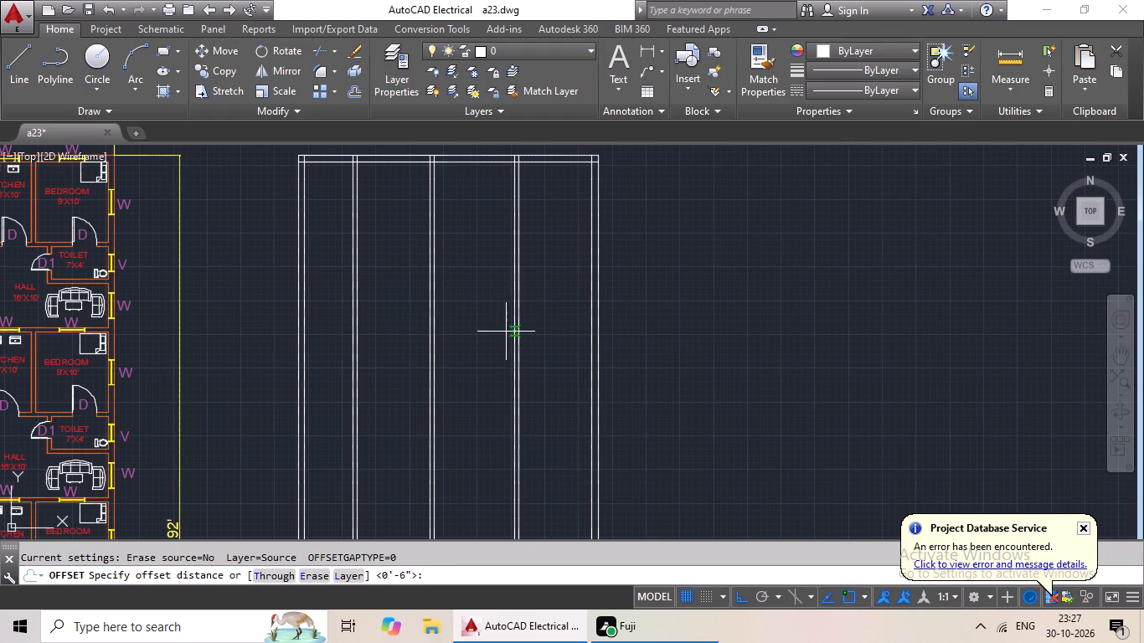
type("6'")
key("Return")
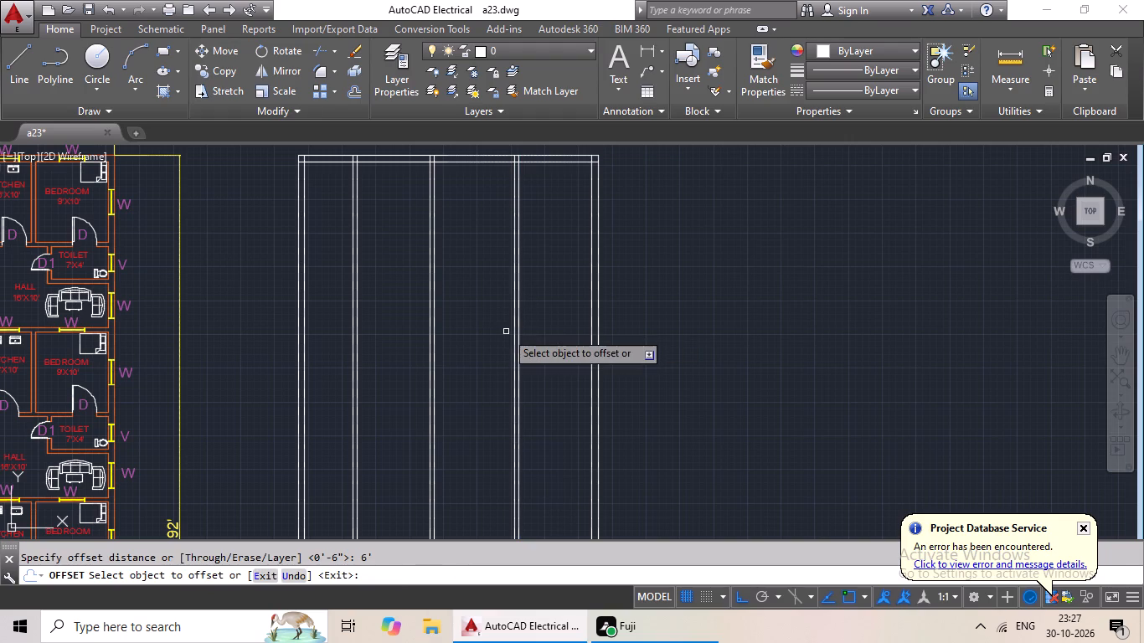
left_click(515, 343)
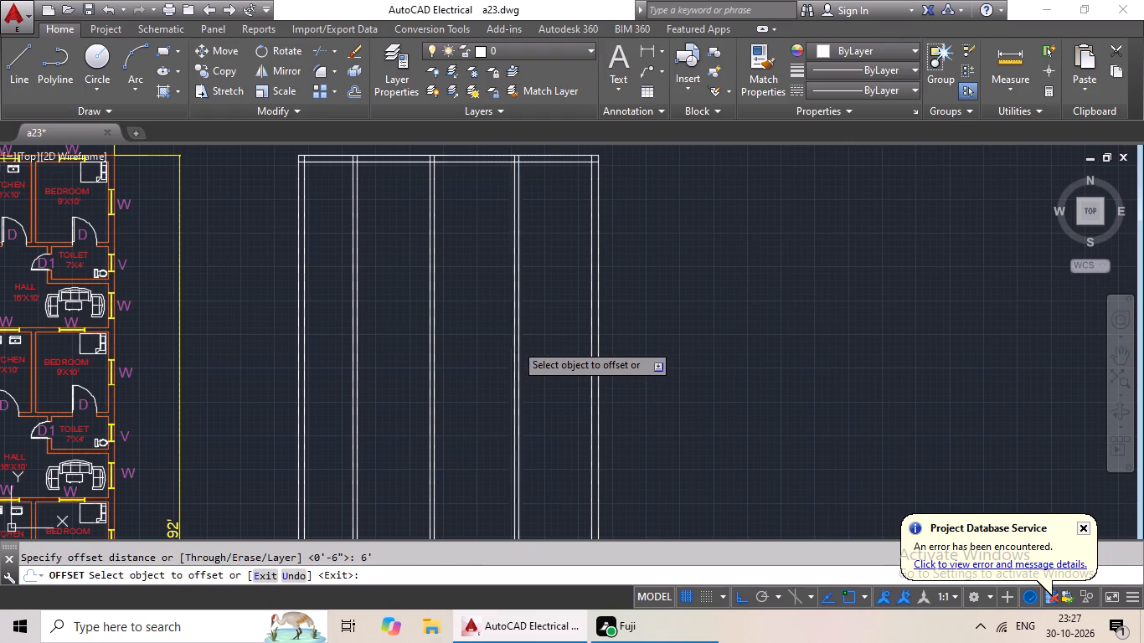
left_click(482, 355)
key("Escape")
key("Escape")
Offset the single vertical line between the second and third partitions 6" to both its right and left sides.
key("o")
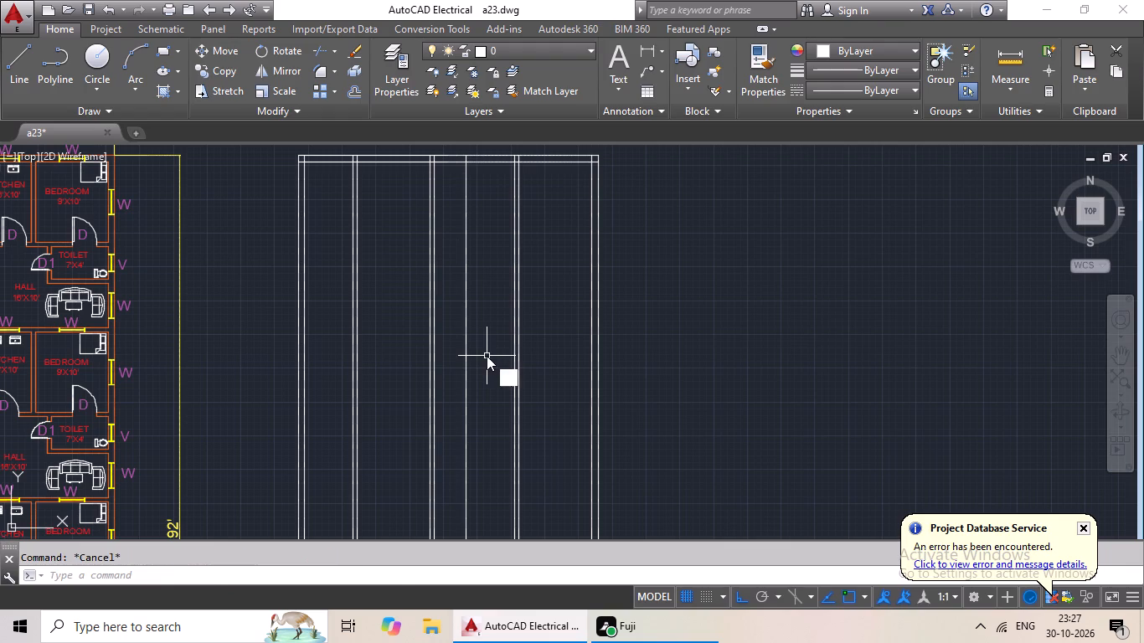
key("Return")
type("6\"")
key("Return")
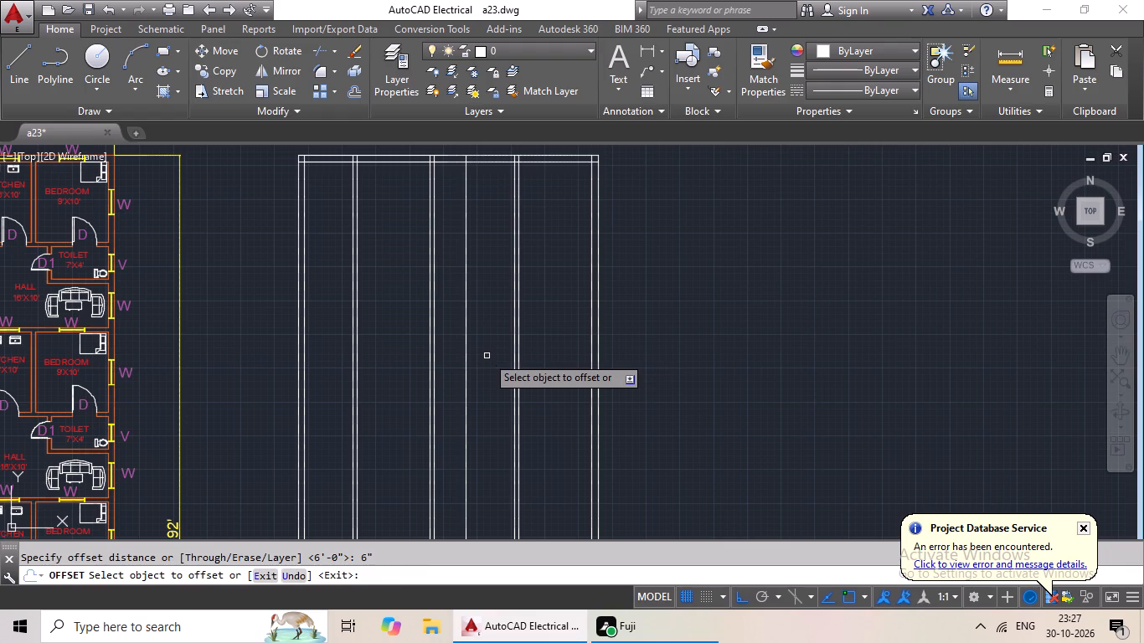
left_click(463, 367)
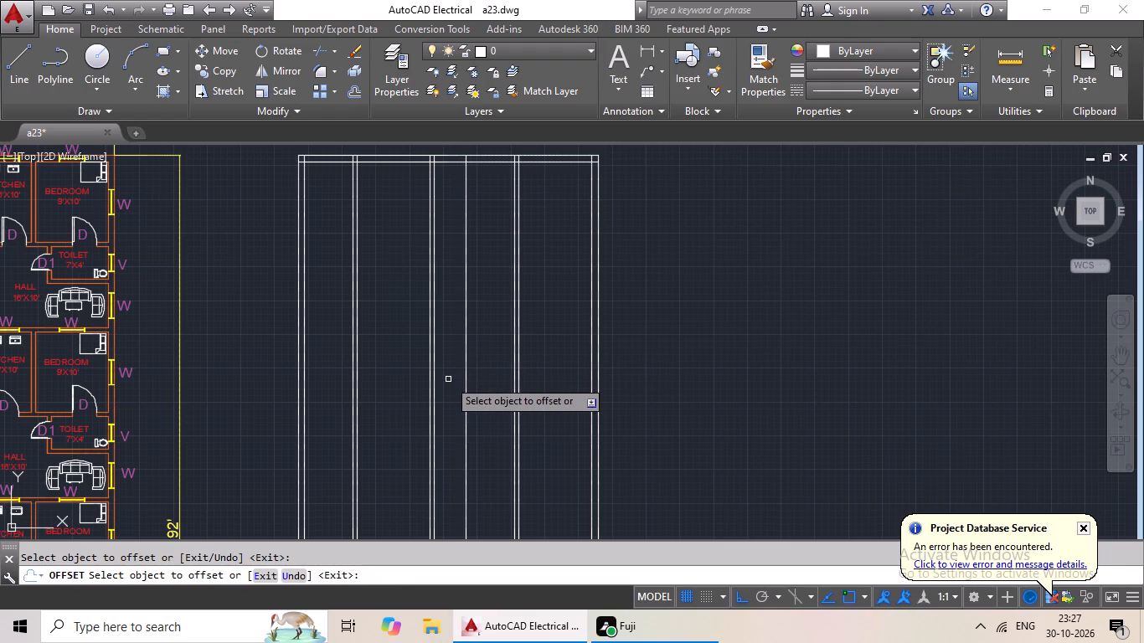
left_click(464, 368)
left_click(457, 373)
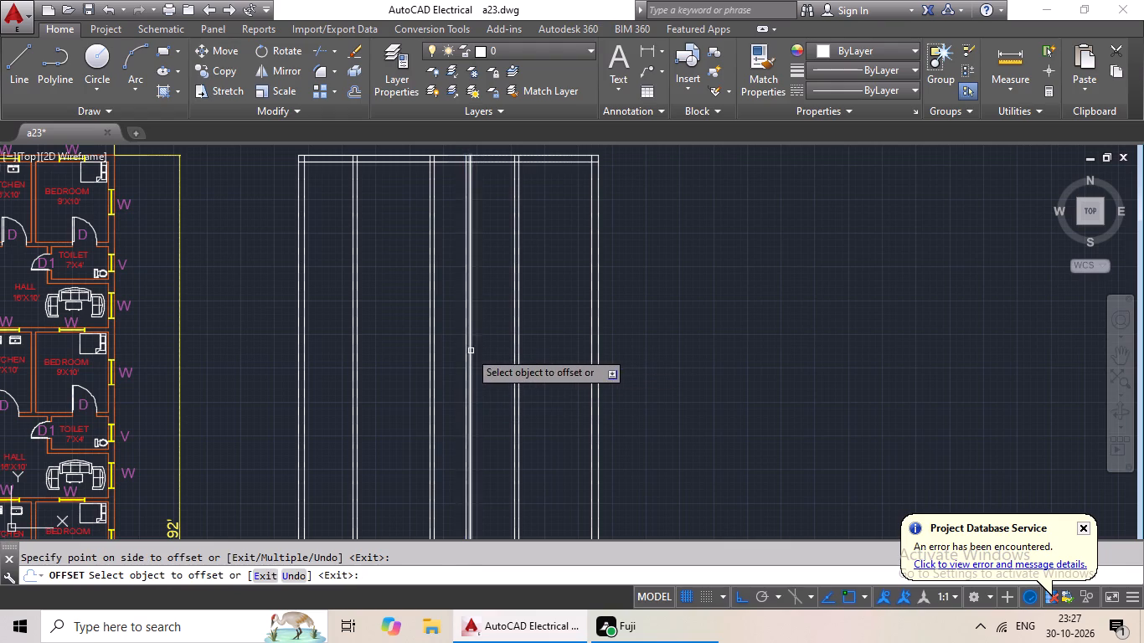
left_click(466, 353)
left_click(456, 359)
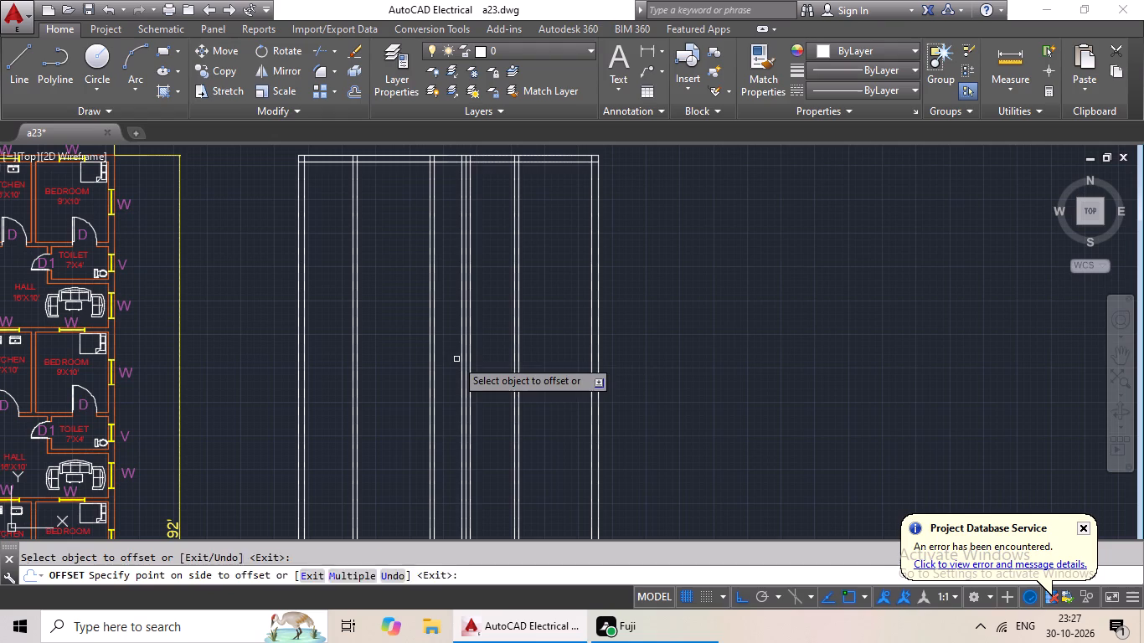
key("Escape")
key("Escape")
Erase the extra offset line on the right side of the newest partition wall.
left_click(471, 355)
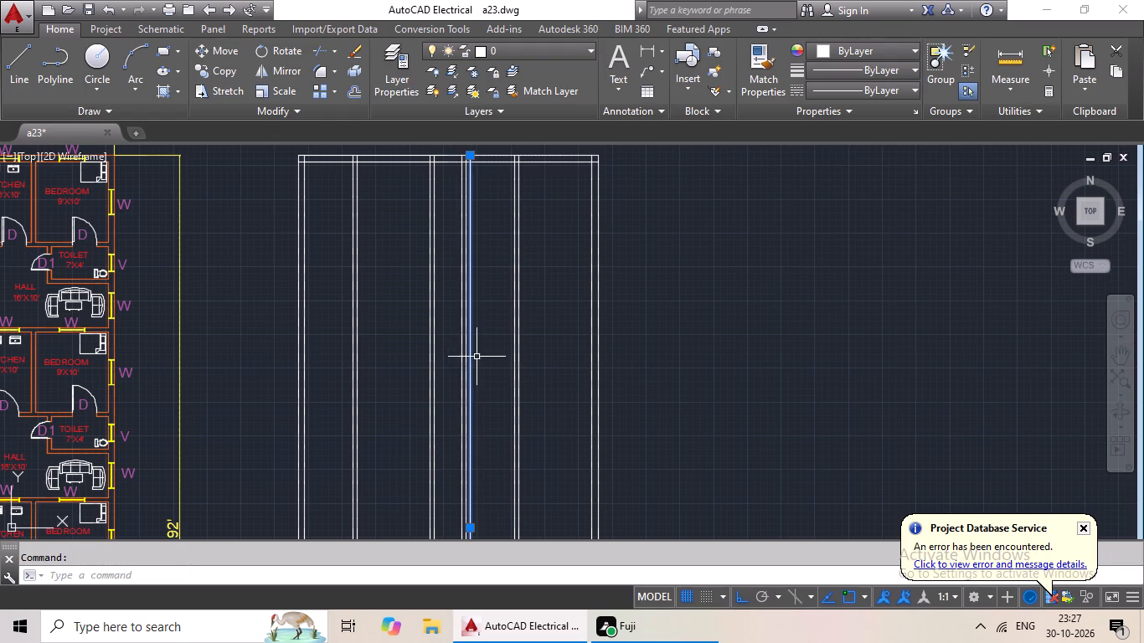
key("Delete")
Offset the inner line of the new outline's top wall 10' down into the interior.
scroll(480, 234, "up", 2)
middle_click_drag(481, 233, 480, 329)
scroll(481, 332, "down", 1)
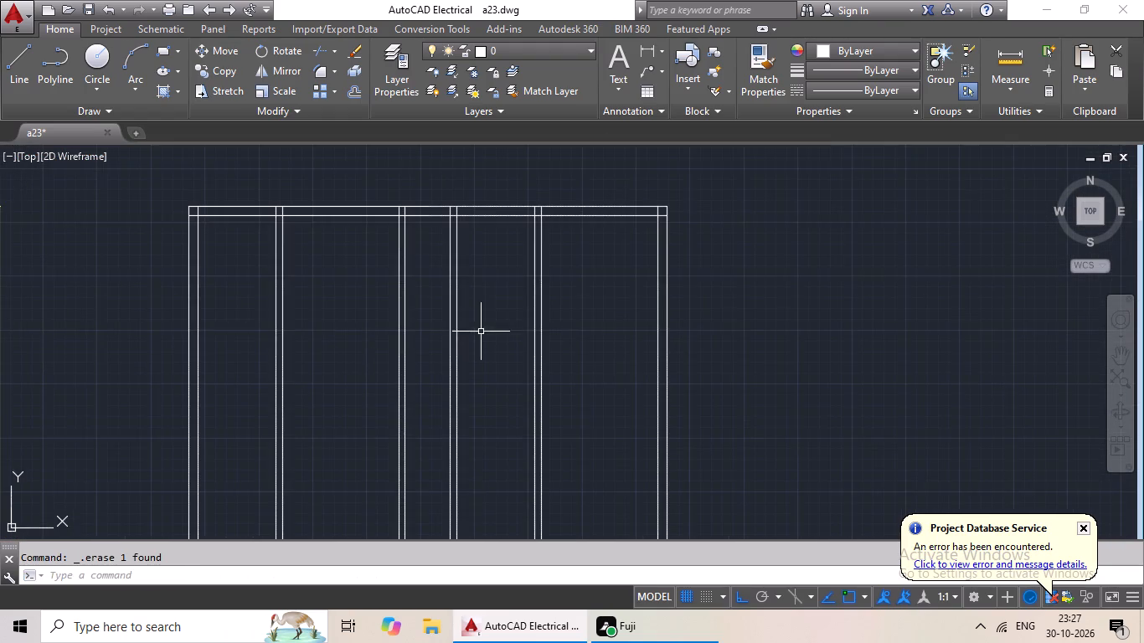
middle_click_drag(488, 318, 468, 353)
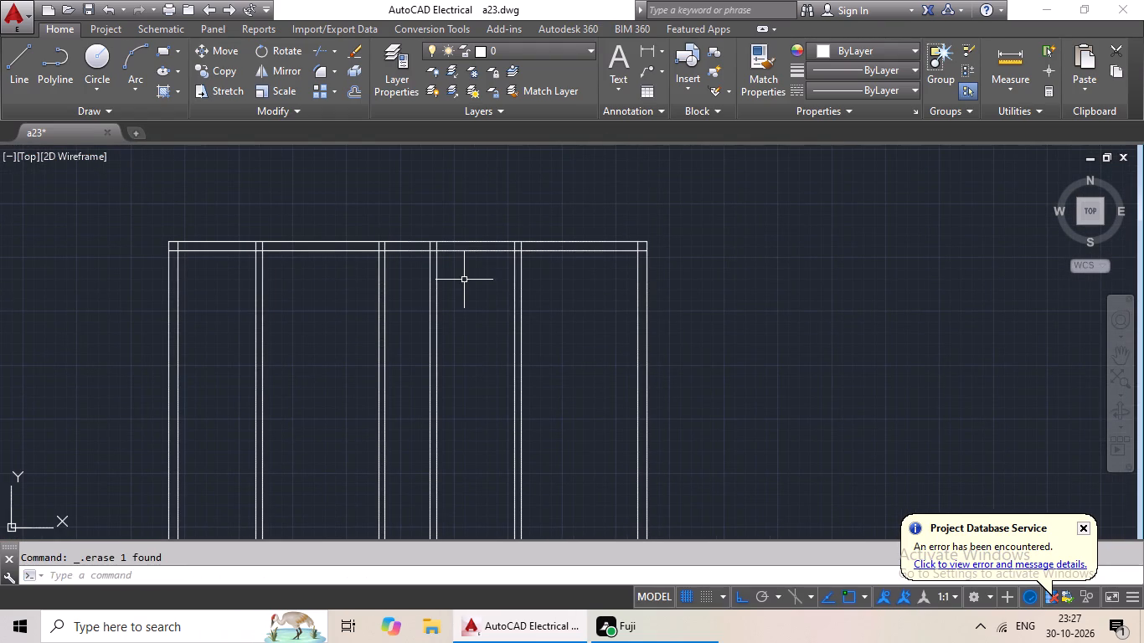
scroll(463, 279, "up", 2)
scroll(463, 279, "down", 2)
key("Escape")
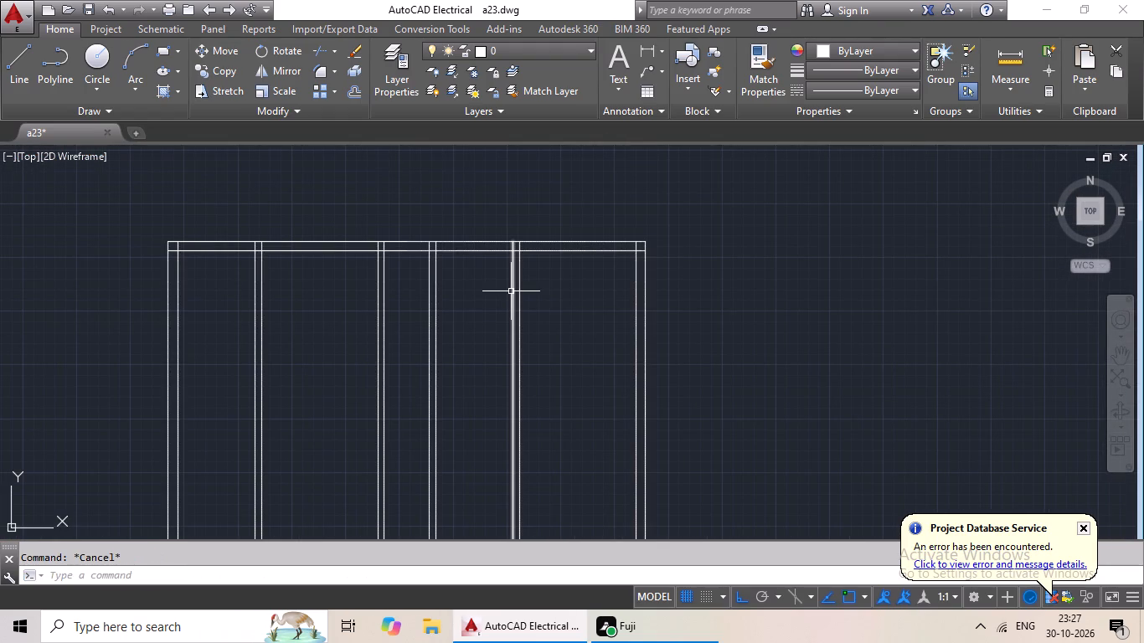
key("o")
key("Return")
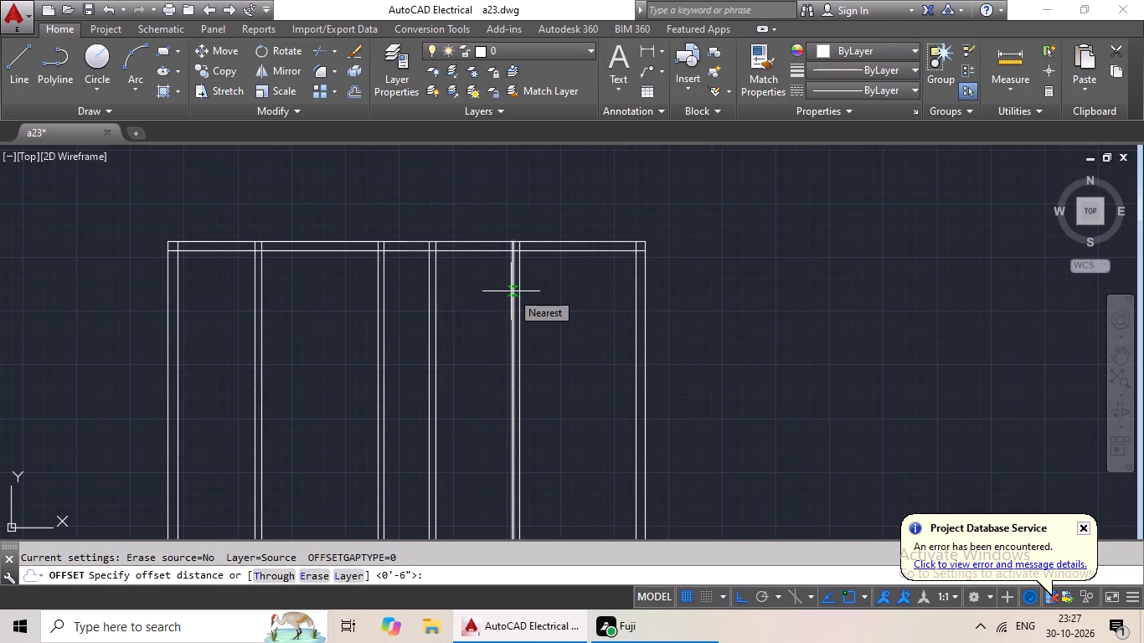
type("10'")
key("Return")
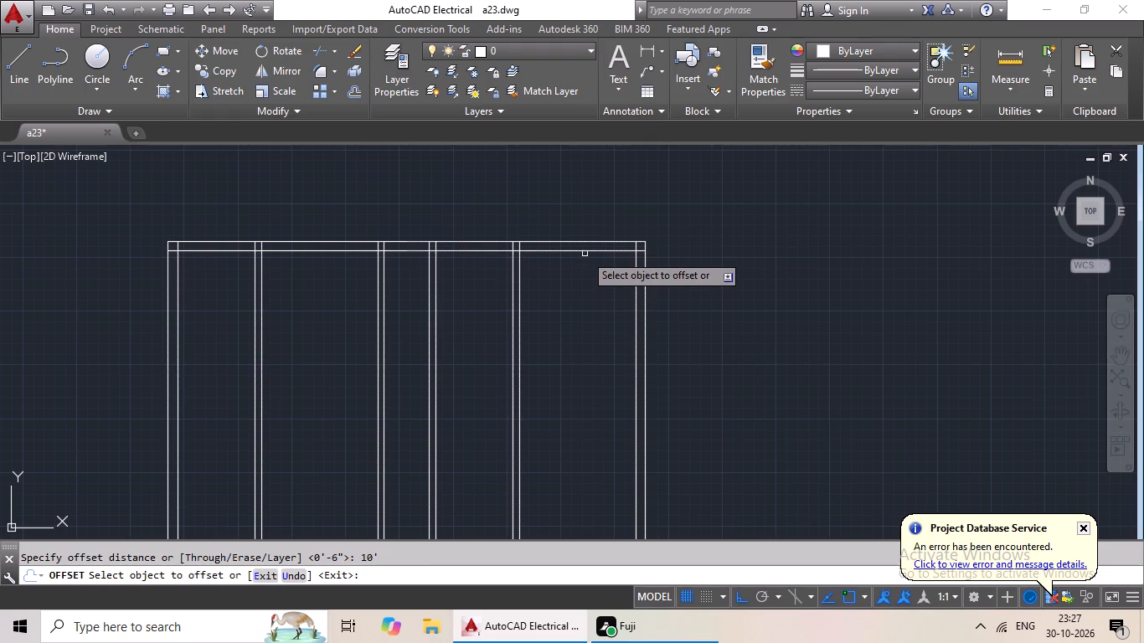
left_click_drag(575, 249, 568, 275)
left_click(567, 290)
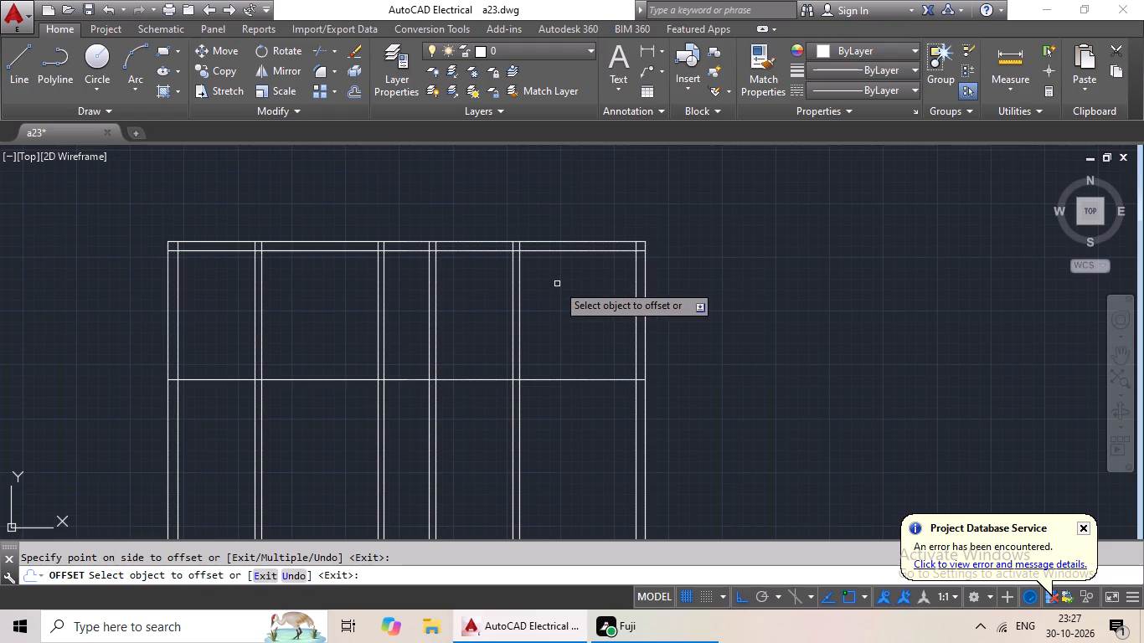
key("Escape")
key("Escape")
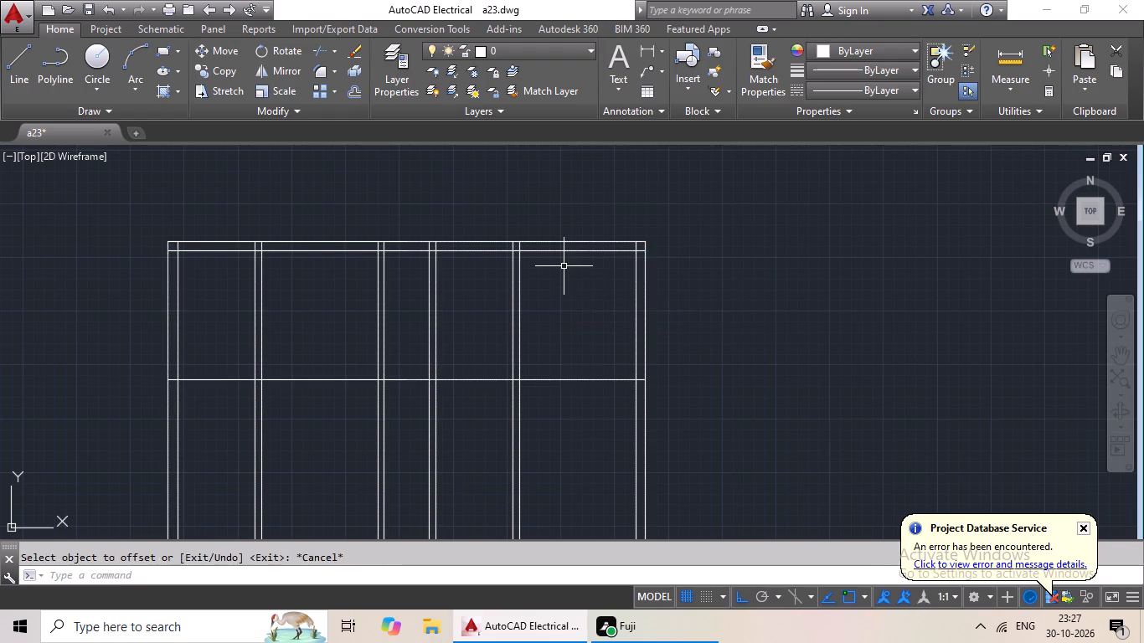
Offset the interior horizontal line 6" downward to form a cross partition wall.
key("o")
key("Return")
key("6")
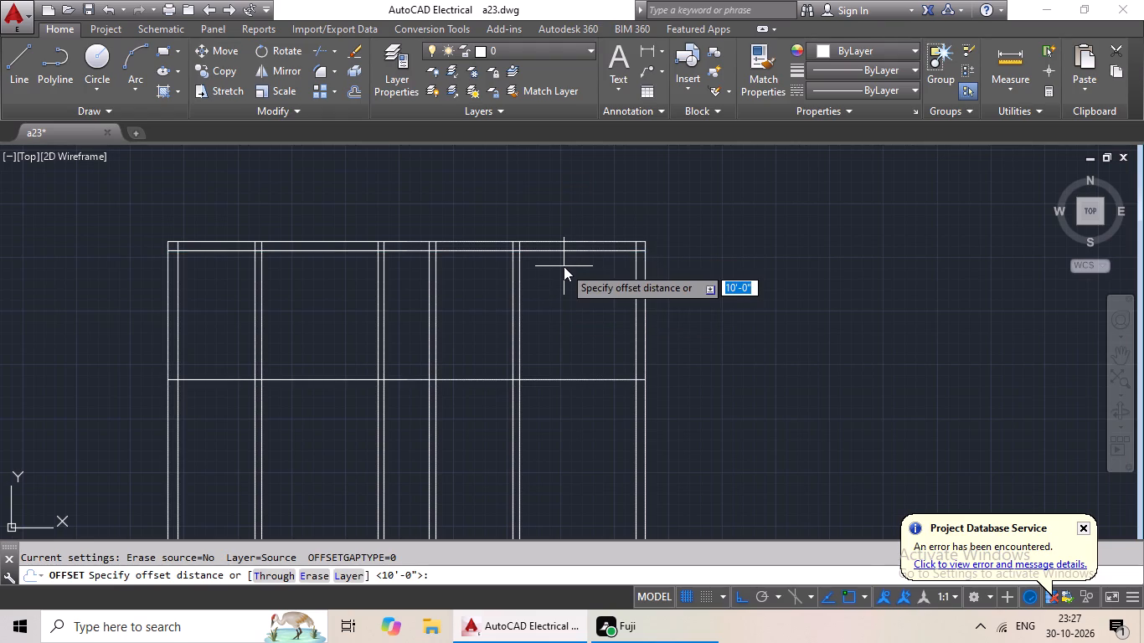
key("shift+quotedbl")
key("Return")
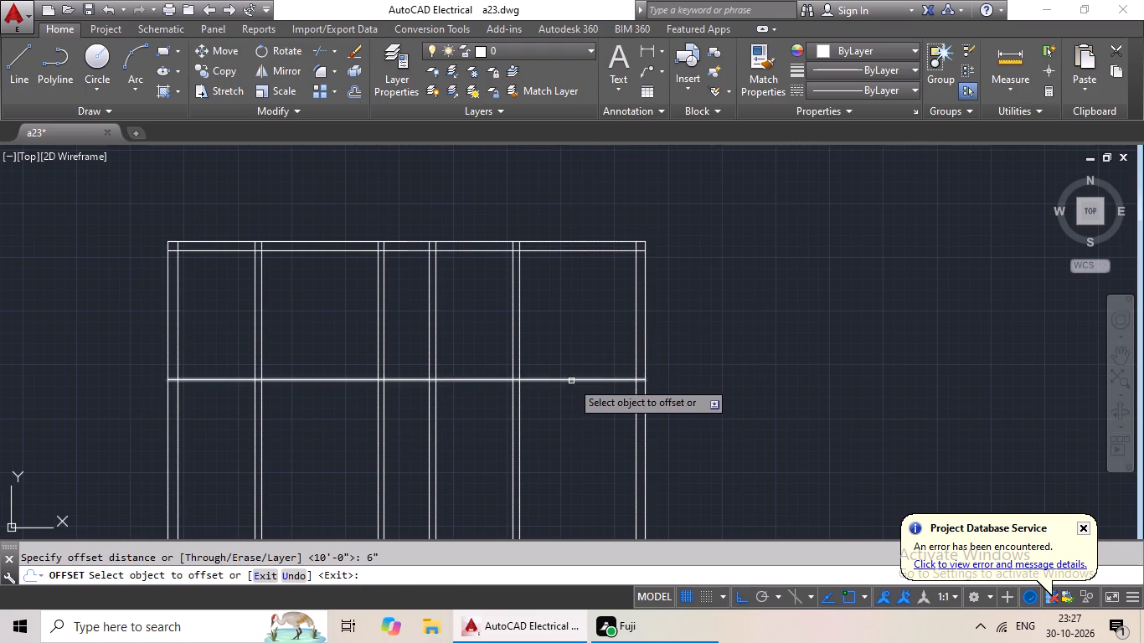
left_click_drag(571, 380, 569, 388)
left_click(565, 409)
key("Escape")
key("Escape")
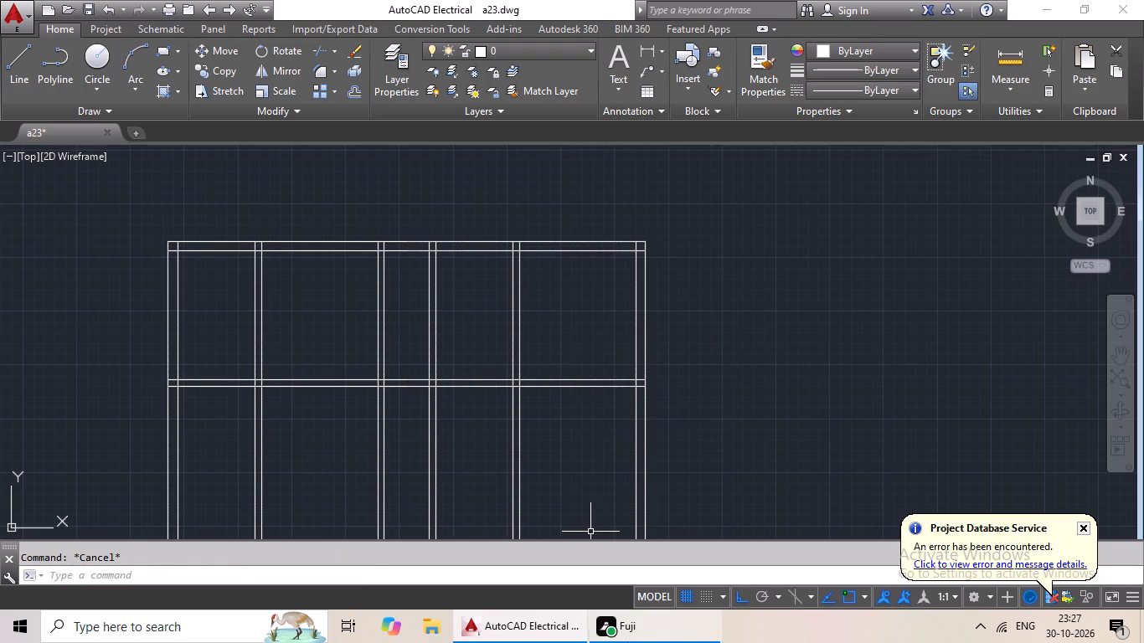
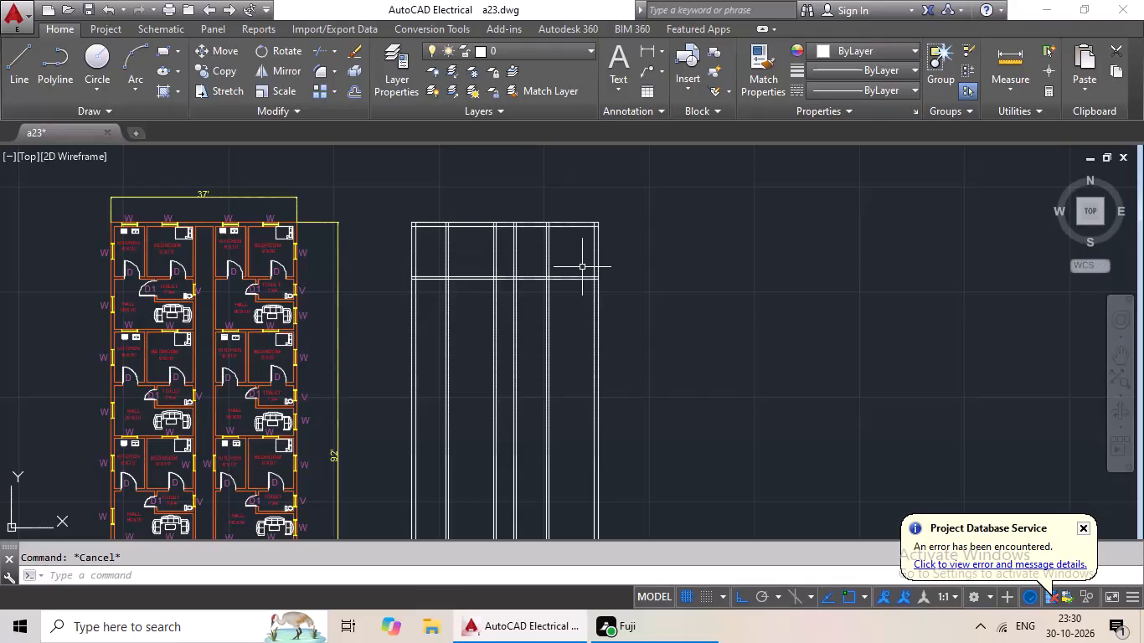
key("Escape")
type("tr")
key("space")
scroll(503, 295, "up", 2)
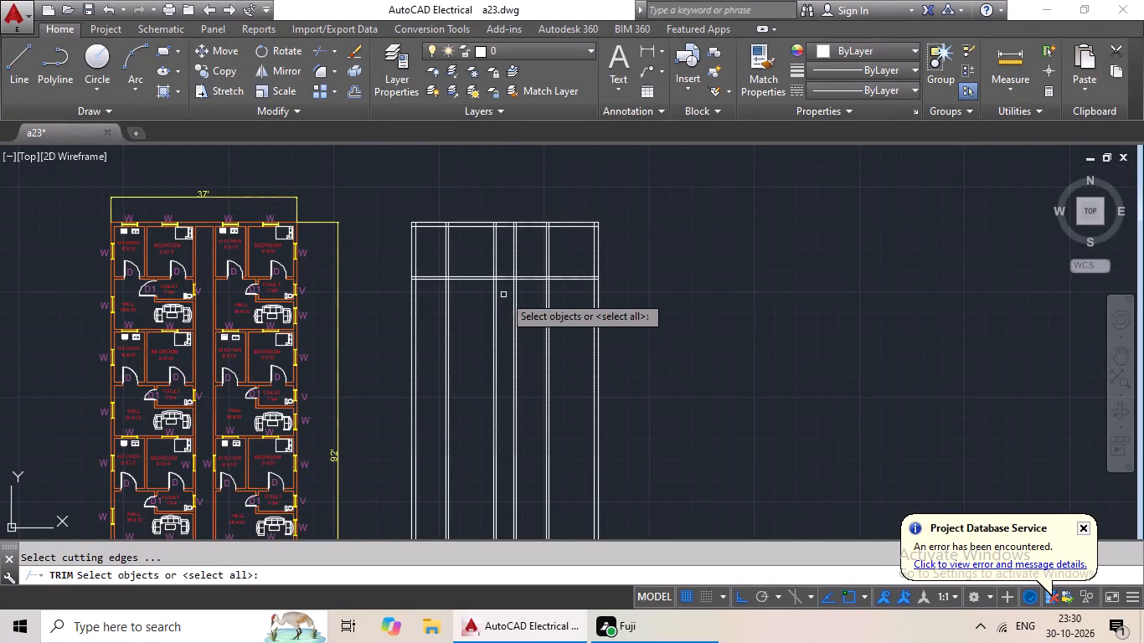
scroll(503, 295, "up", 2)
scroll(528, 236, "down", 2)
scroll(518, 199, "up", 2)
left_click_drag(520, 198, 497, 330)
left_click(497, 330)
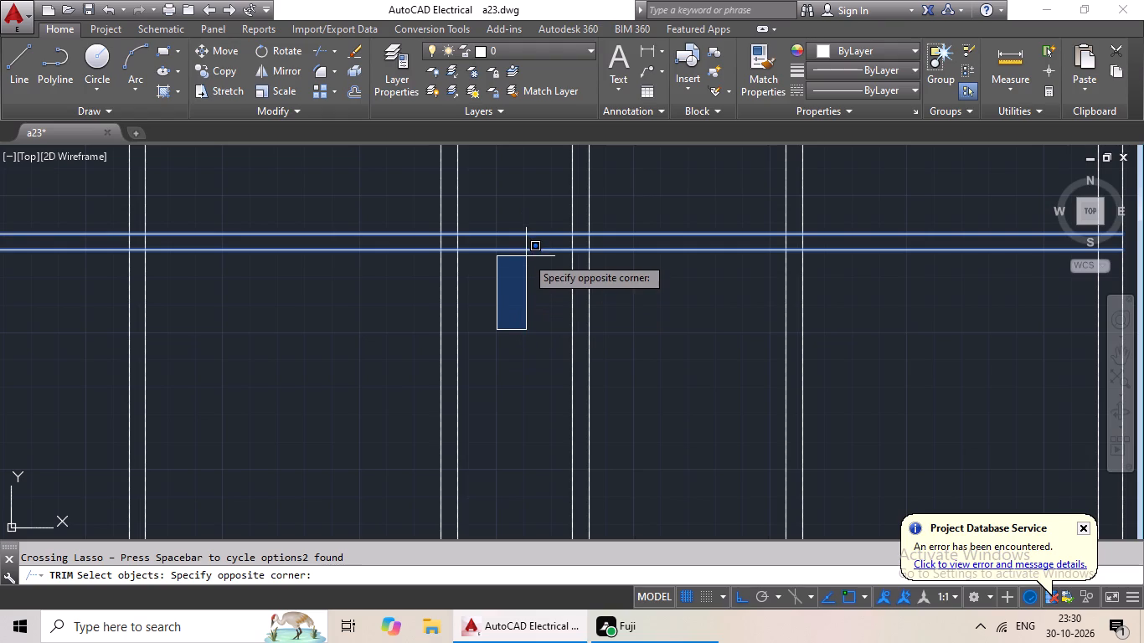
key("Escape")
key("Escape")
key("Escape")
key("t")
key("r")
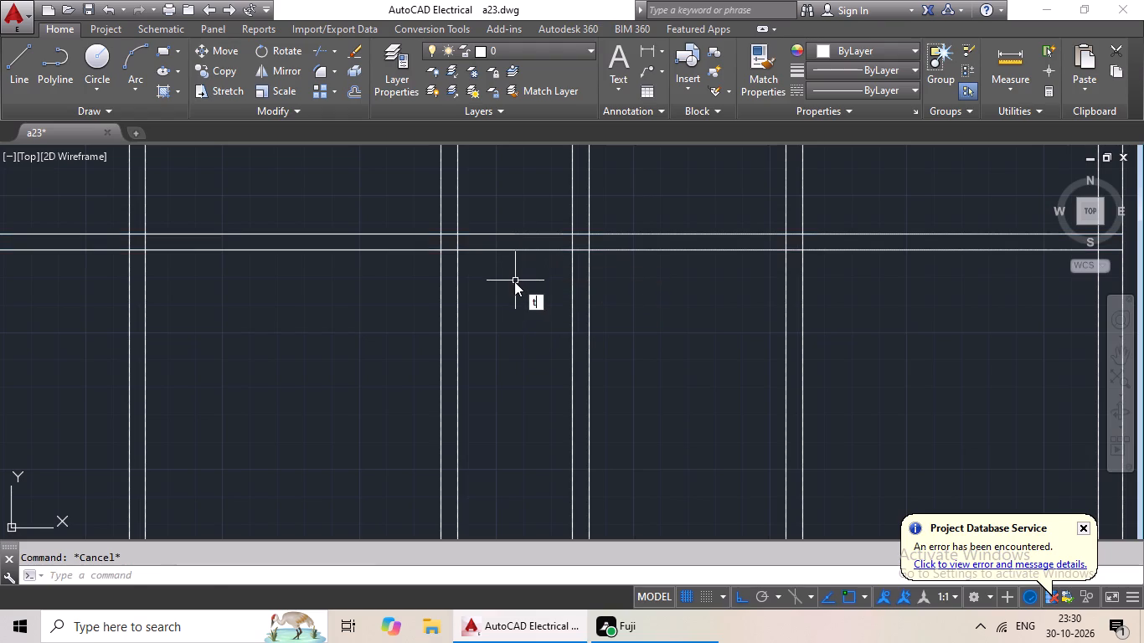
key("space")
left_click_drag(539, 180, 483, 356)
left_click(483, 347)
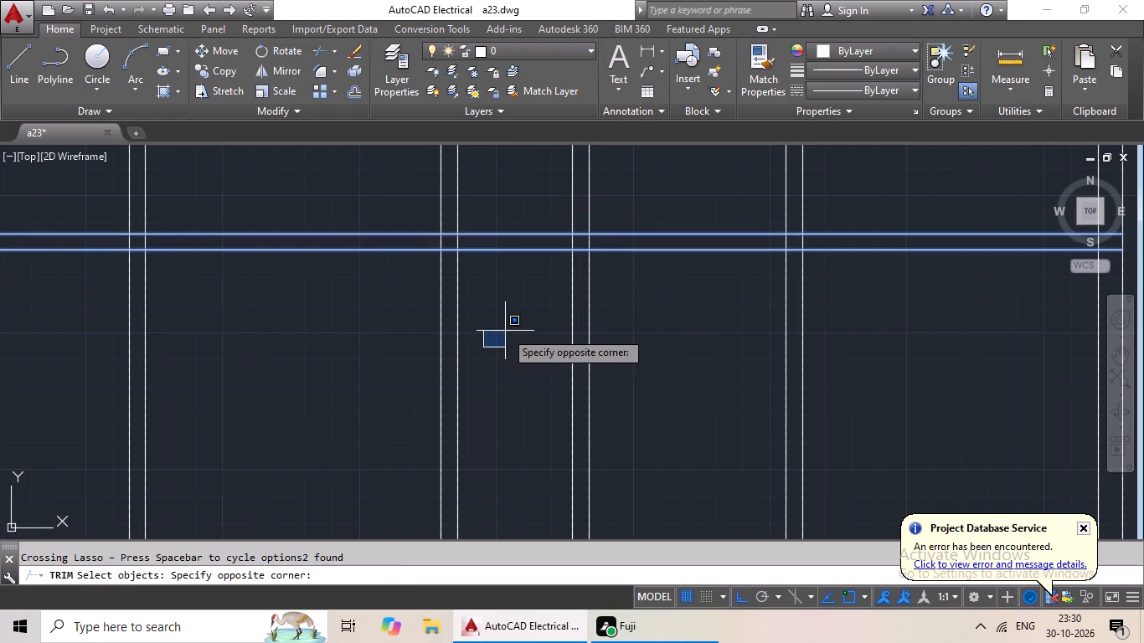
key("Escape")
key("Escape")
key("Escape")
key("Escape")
Trim the cross partition wall's two lines out of the corridor between the second and third vertical partitions.
key("t")
type("r")
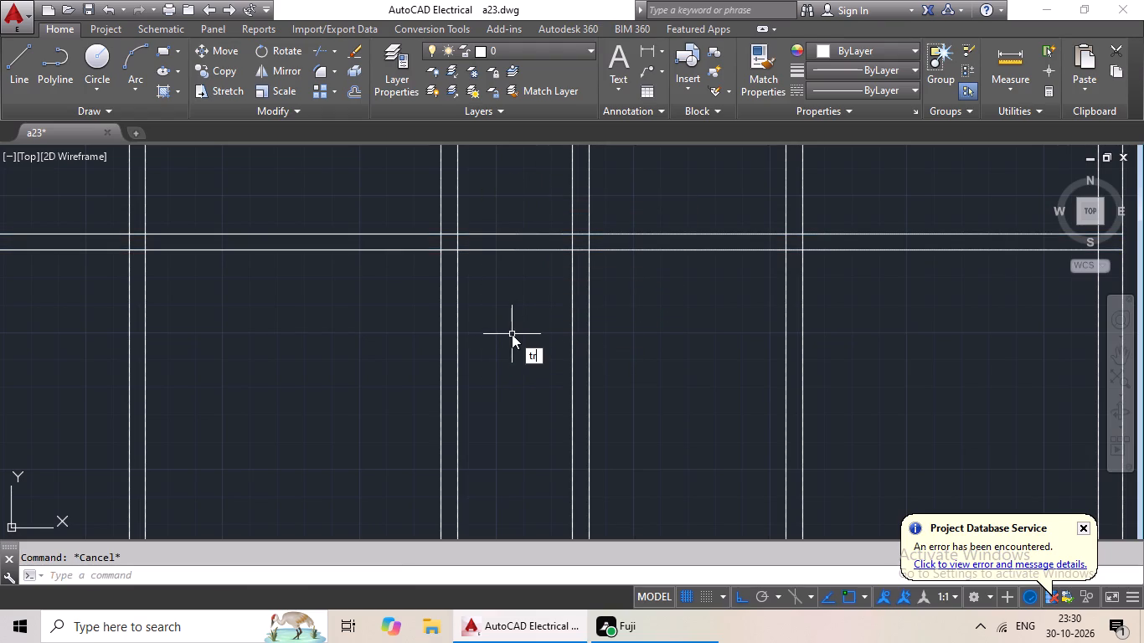
key("space")
key("space")
left_click_drag(530, 188, 498, 345)
left_click(498, 345)
scroll(539, 311, "down", 1)
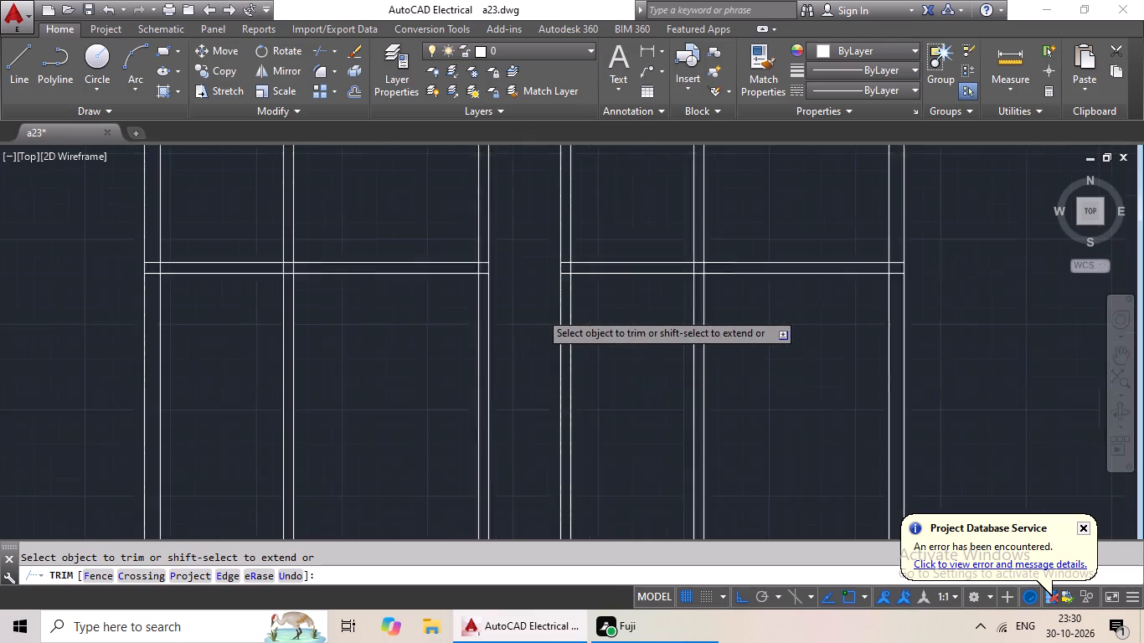
Trim away both lines of the first vertical partition below the cross wall in the left half.
scroll(539, 311, "down", 3)
scroll(486, 327, "up", 4)
left_click_drag(493, 321, 480, 337)
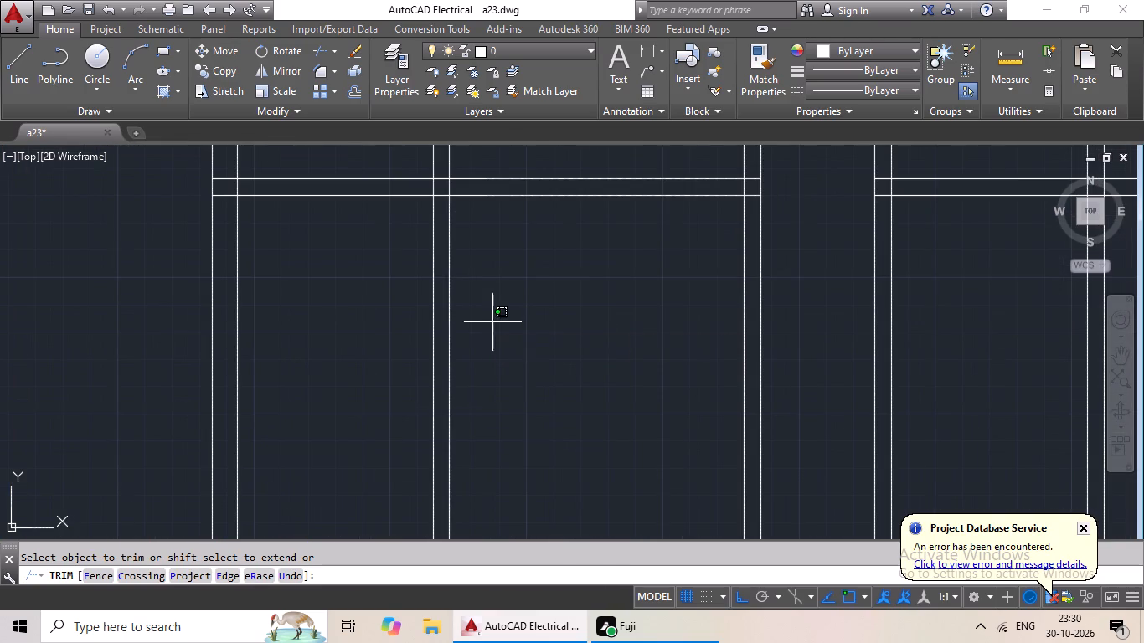
left_click_drag(480, 337, 415, 411)
left_click(396, 411)
Trim the fourth vertical partition's two lines back to the cross wall in the right half.
scroll(559, 366, "down", 3)
middle_click_drag(557, 366, 426, 391)
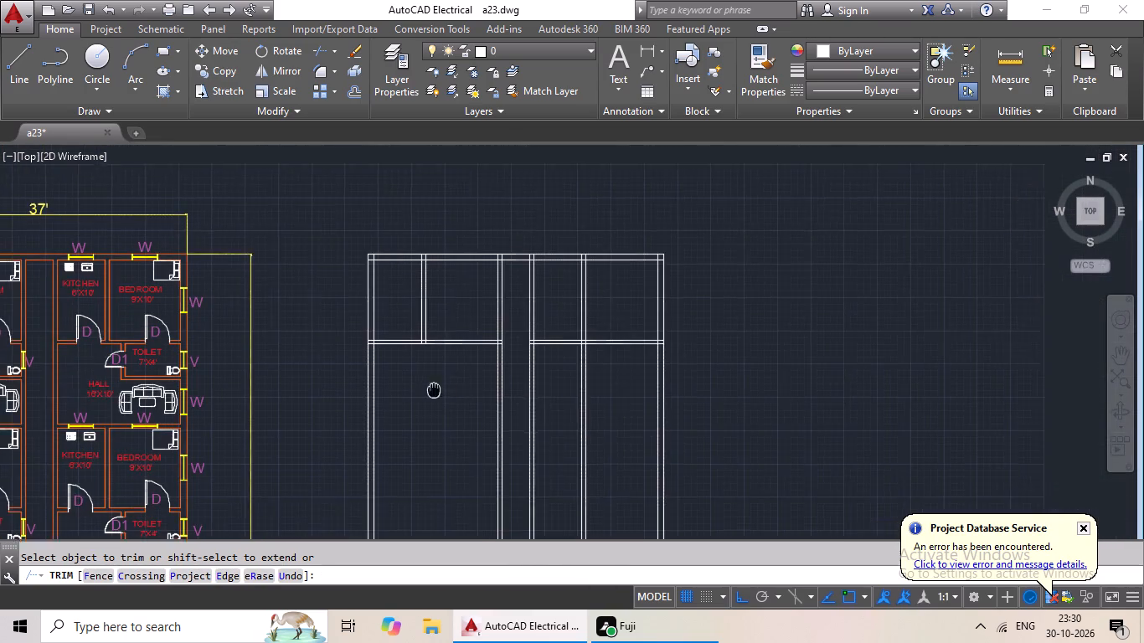
scroll(545, 405, "up", 4)
left_click_drag(735, 325, 523, 444)
left_click(523, 442)
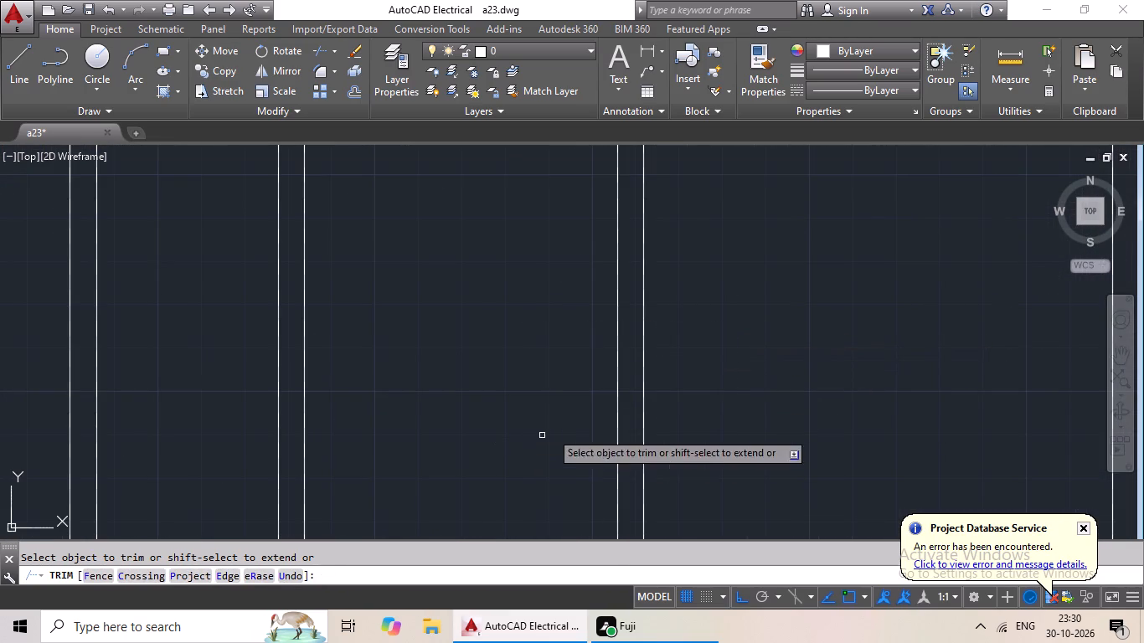
scroll(647, 375, "down", 3)
left_click_drag(671, 322, 601, 397)
left_click(601, 397)
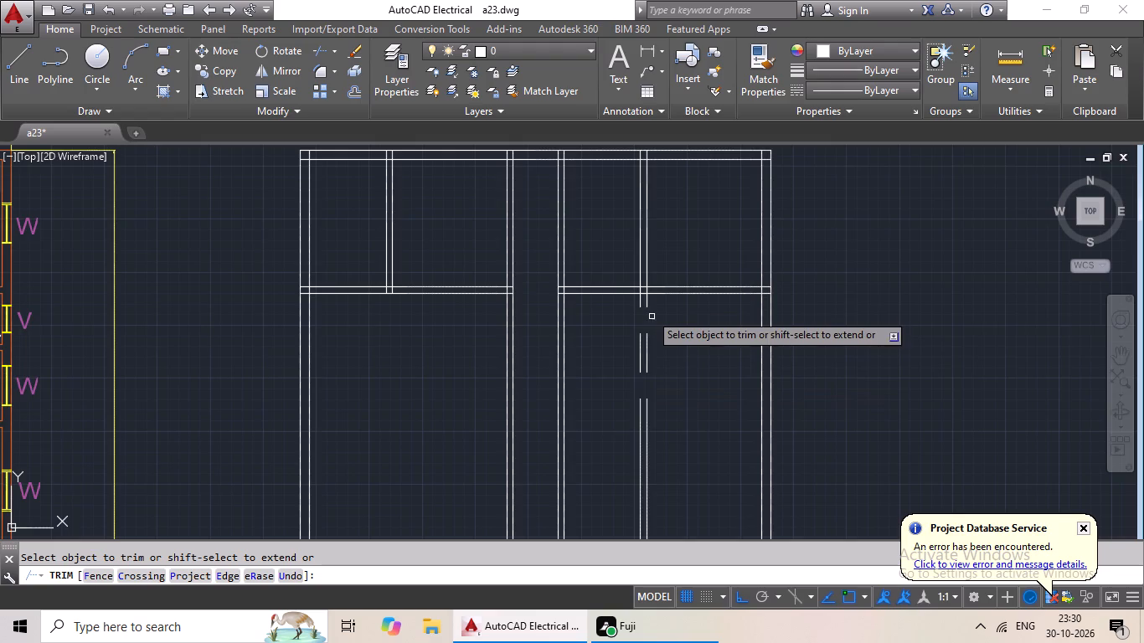
scroll(644, 301, "up", 3)
left_click_drag(660, 291, 578, 315)
left_click(578, 315)
scroll(680, 337, "down", 3)
middle_click_drag(696, 367, 696, 366)
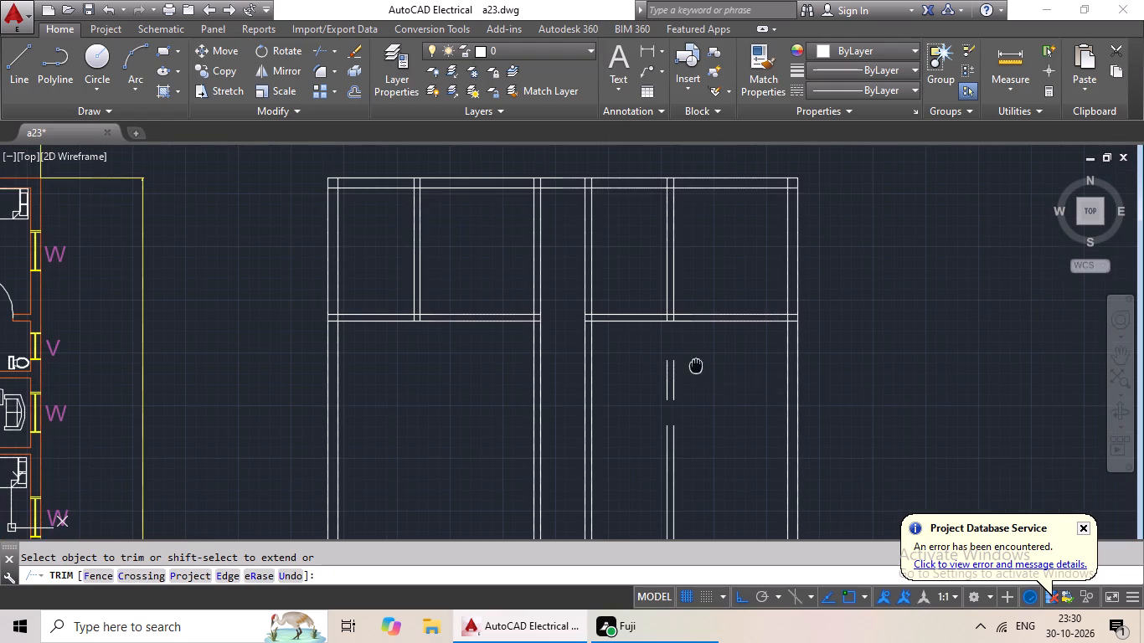
middle_click_drag(696, 366, 696, 356)
left_click_drag(697, 351, 651, 378)
left_click(651, 378)
scroll(697, 368, "down", 1)
middle_click_drag(697, 368, 686, 325)
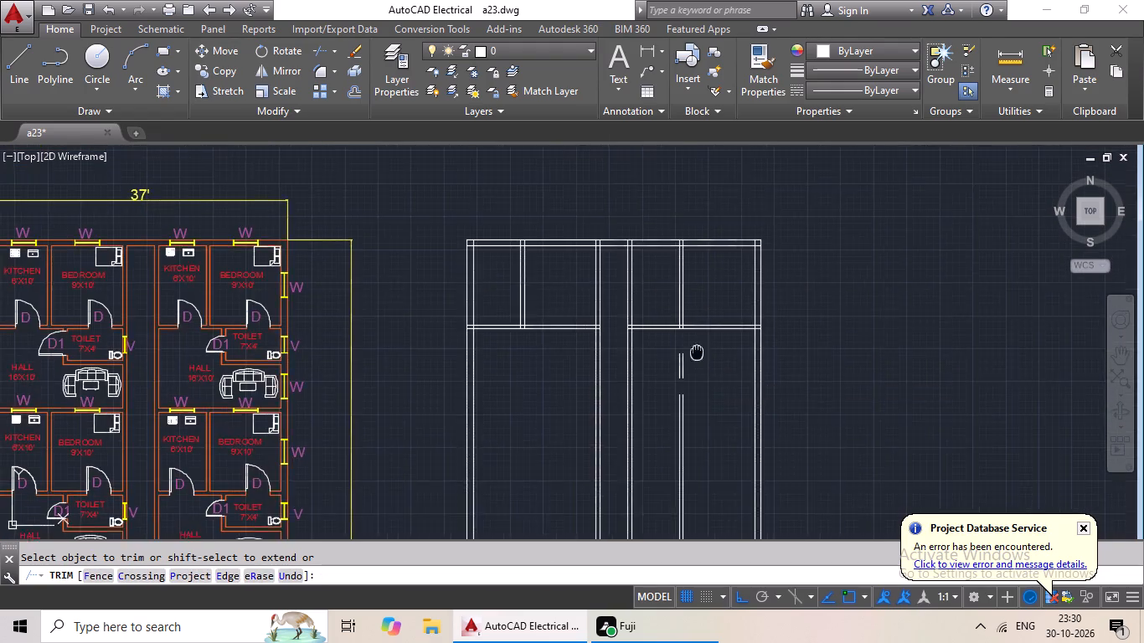
middle_click_drag(686, 325, 672, 291)
scroll(698, 362, "down", 1)
middle_click_drag(698, 362, 683, 330)
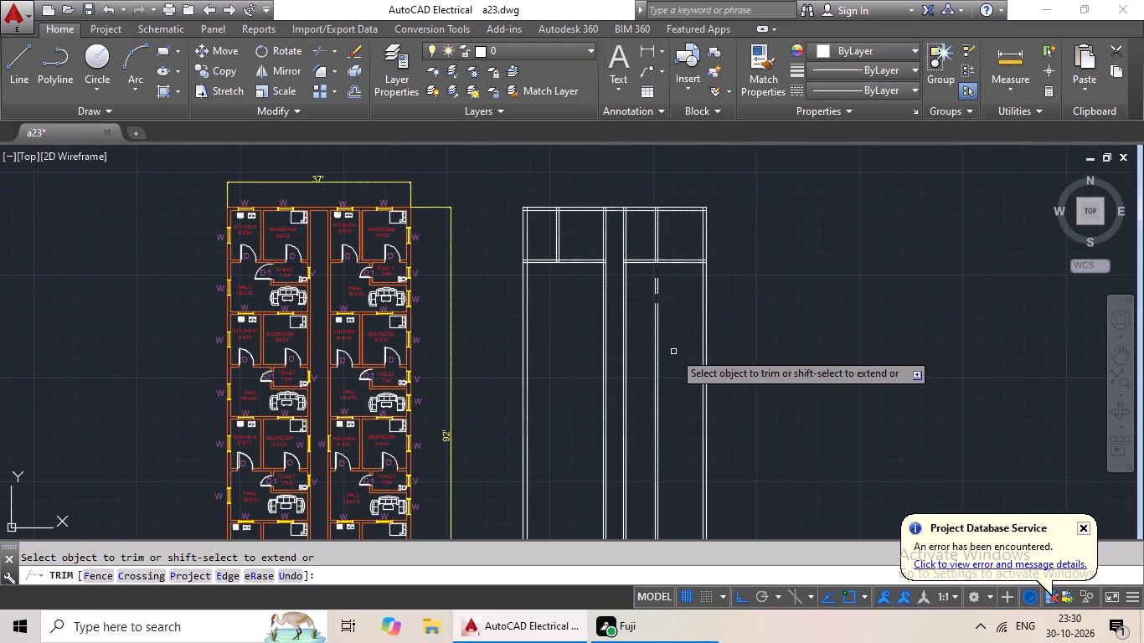
key("Escape")
Erase the leftover pieces of the fourth vertical partition below the cross wall.
scroll(676, 354, "up", 3)
left_click_drag(677, 353, 556, 421)
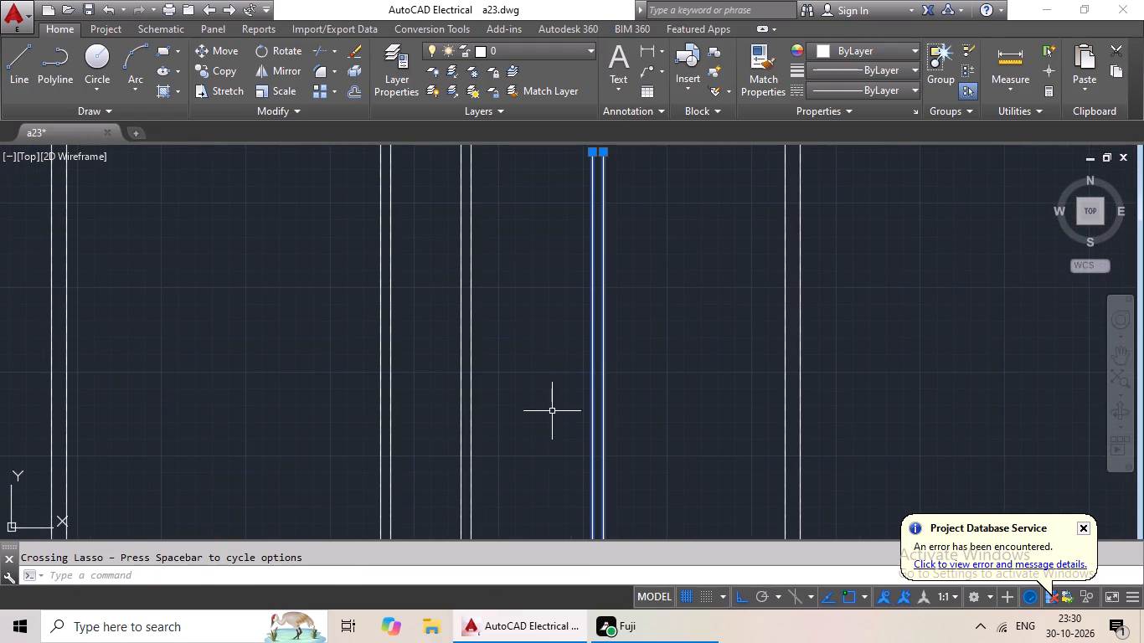
key("Delete")
scroll(615, 328, "down", 3)
middle_click_drag(624, 310, 602, 345)
scroll(596, 294, "up", 3)
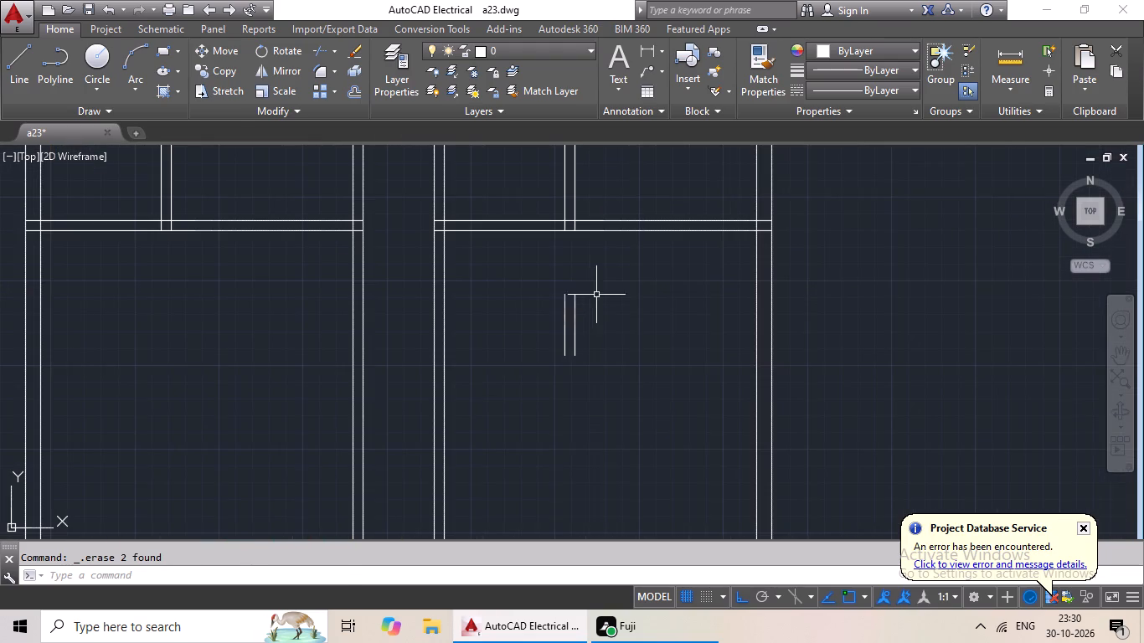
left_click_drag(606, 292, 538, 340)
left_click(538, 341)
key("Delete")
scroll(591, 335, "down", 3)
middle_click_drag(598, 331, 616, 298)
key("Escape")
key("Escape")
key("Escape")
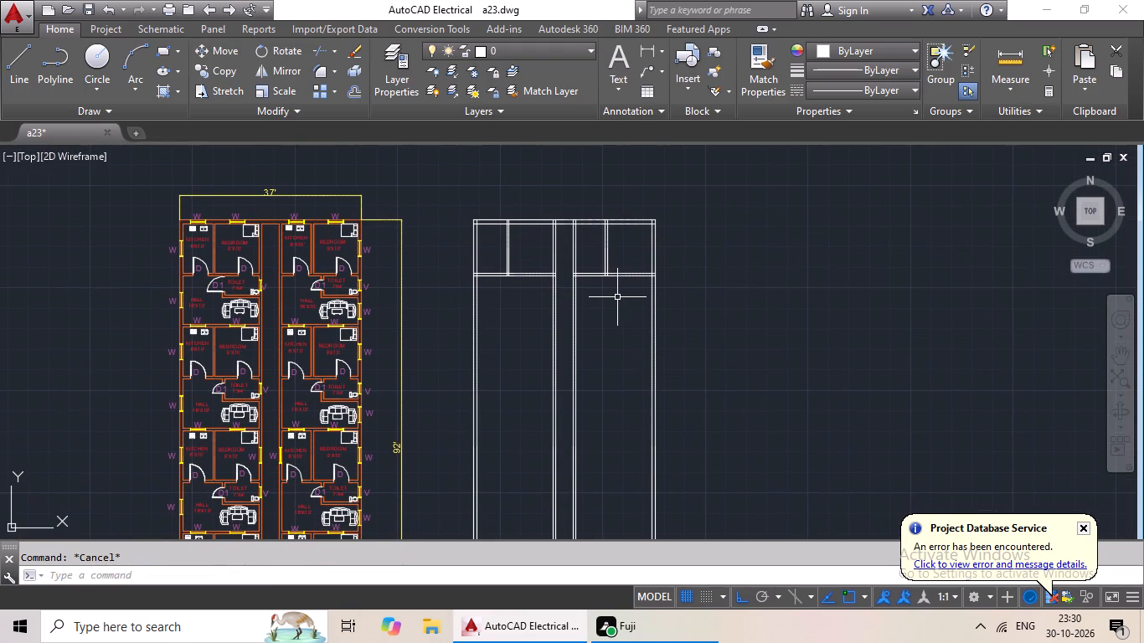
key("Escape")
Offset the lower line of the cross wall 10' downward in both the right and left halves.
key("o")
key("Return")
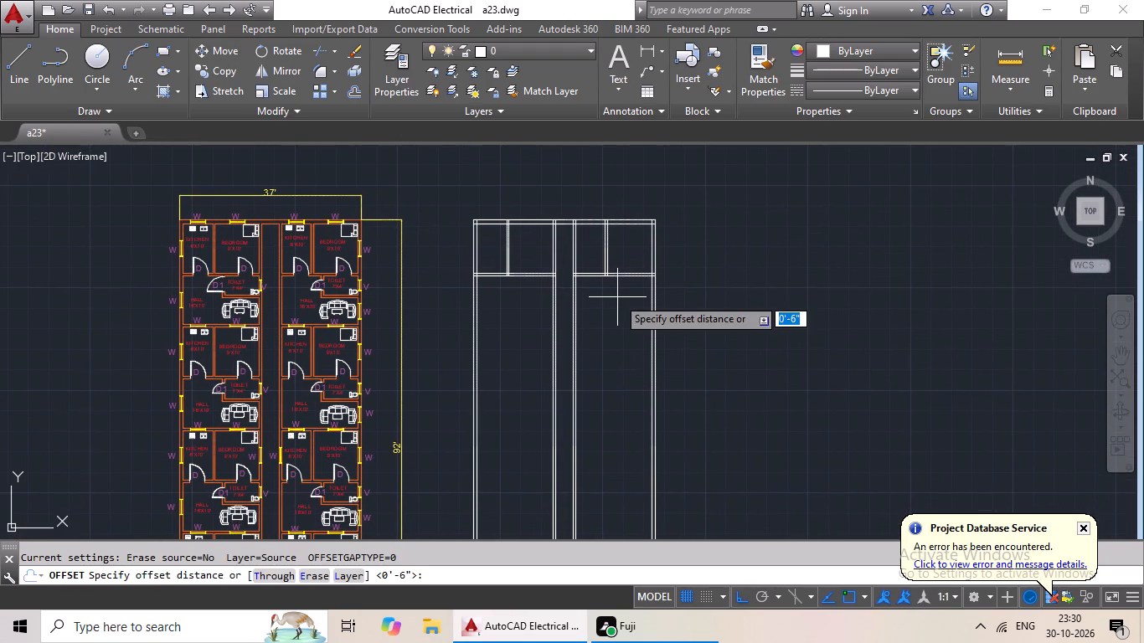
type("10'")
key("Return")
scroll(626, 268, "up", 3)
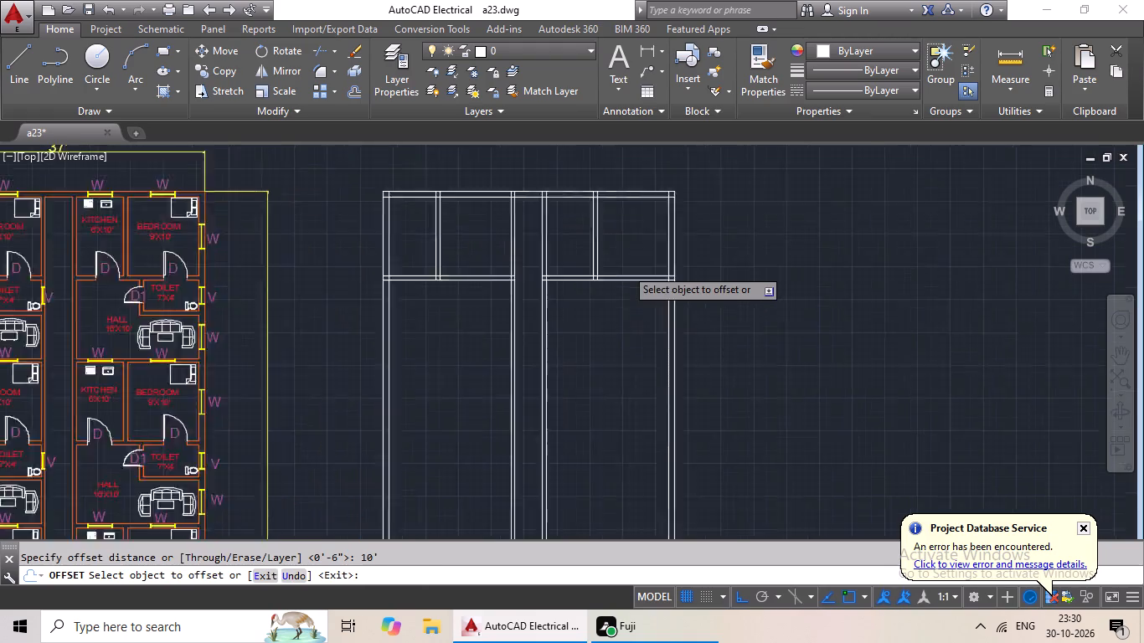
left_click(604, 298)
left_click(628, 396)
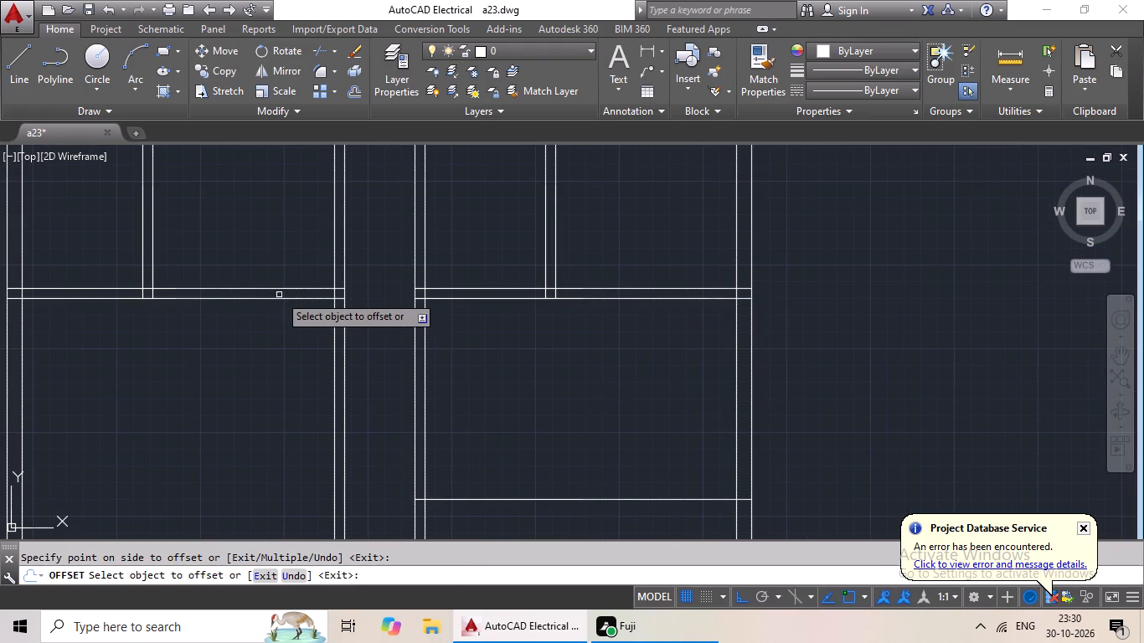
left_click(276, 299)
left_click(275, 361)
middle_click_drag(327, 351, 410, 281)
key("Escape")
key("Escape")
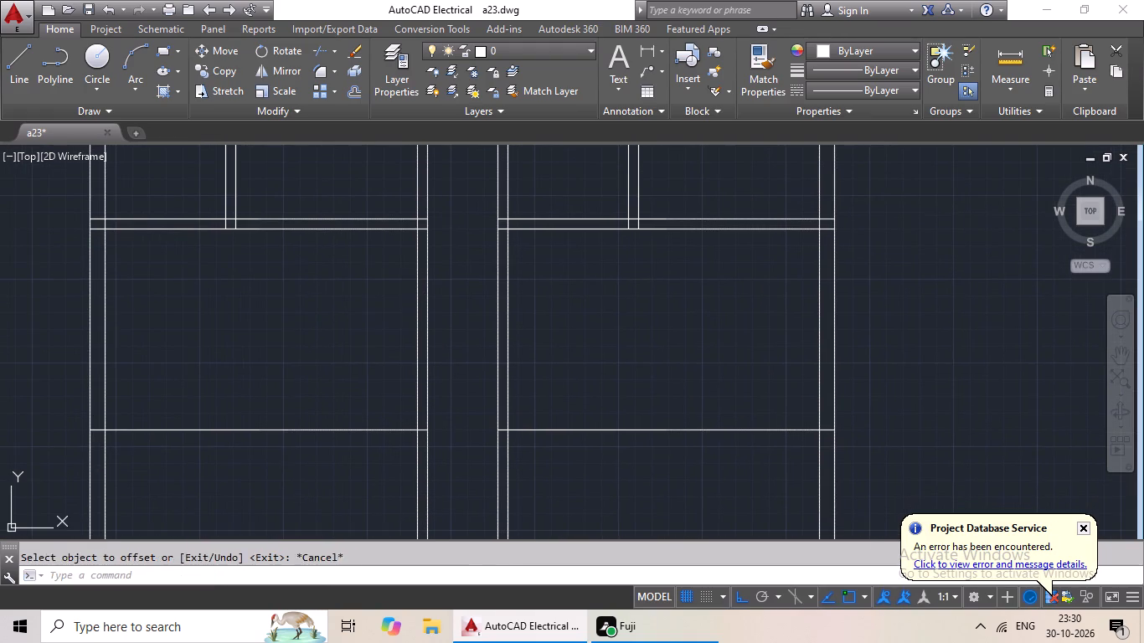
Offset the new horizontal lines 6" downward in both halves to form the second cross walls.
key("Escape")
key("o")
key("Return")
key("6")
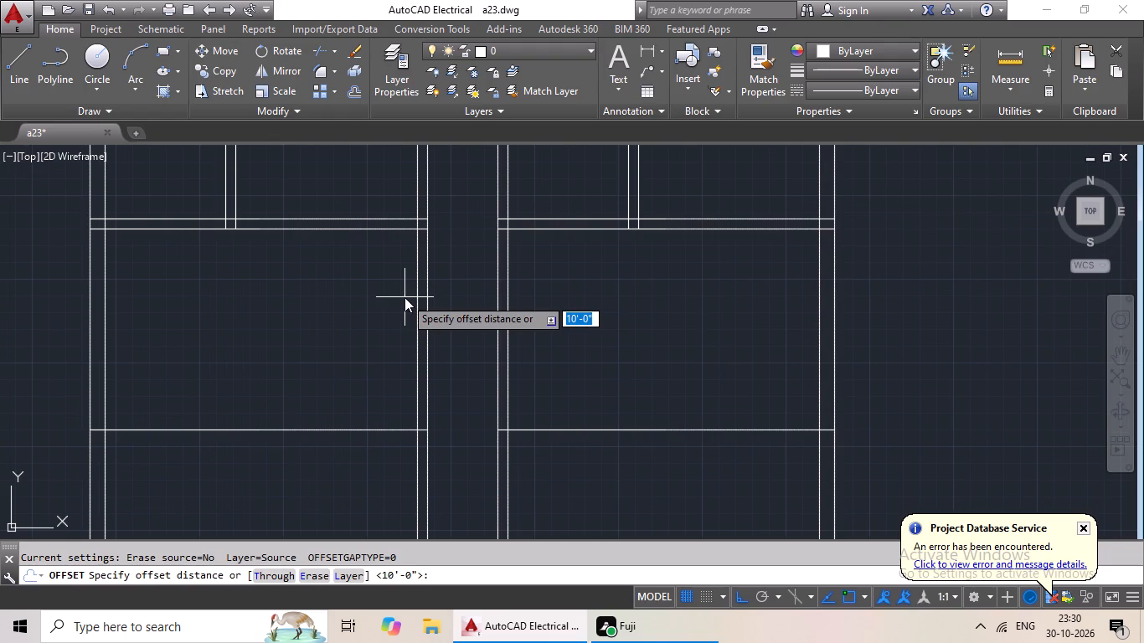
key("shift+quotedbl")
key("Return")
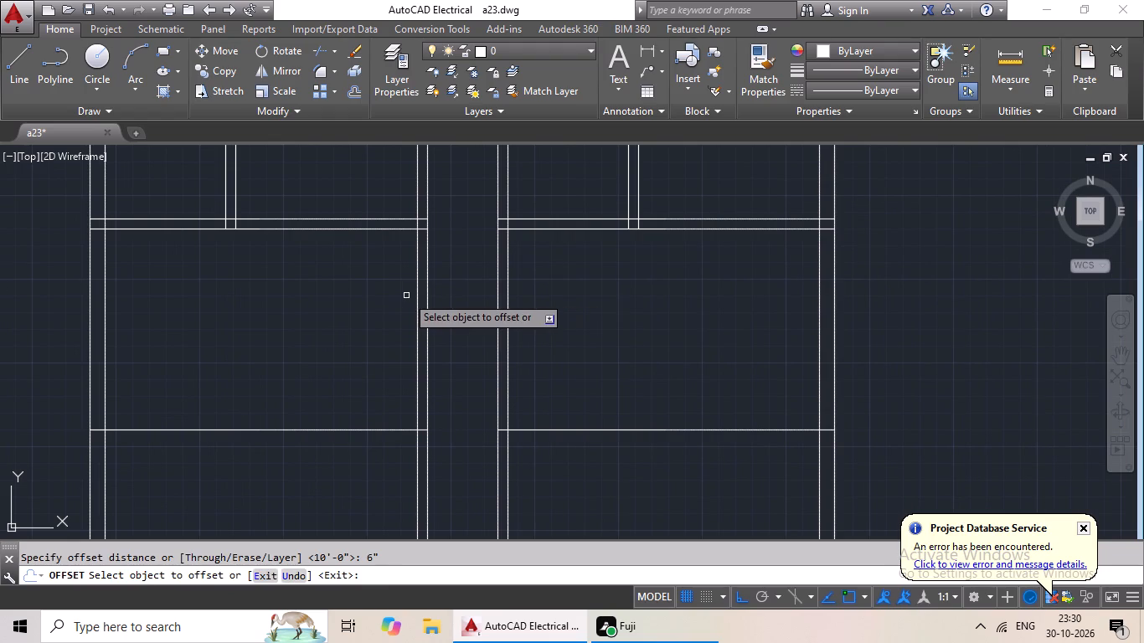
left_click(636, 430)
left_click(631, 469)
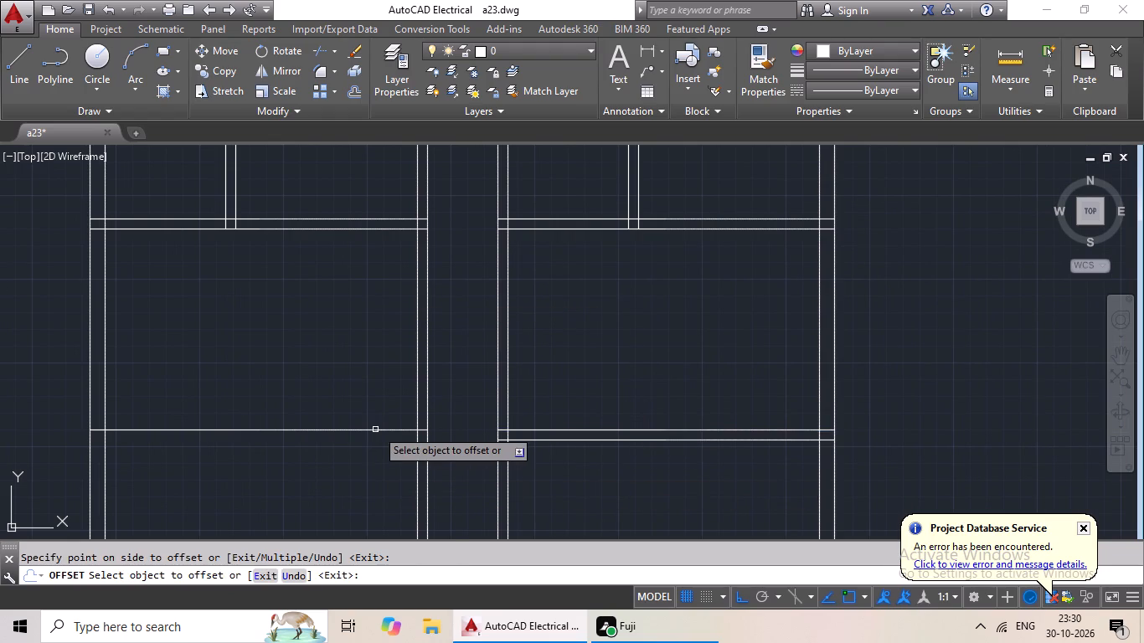
left_click(374, 429)
left_click(374, 476)
key("Escape")
key("Escape")
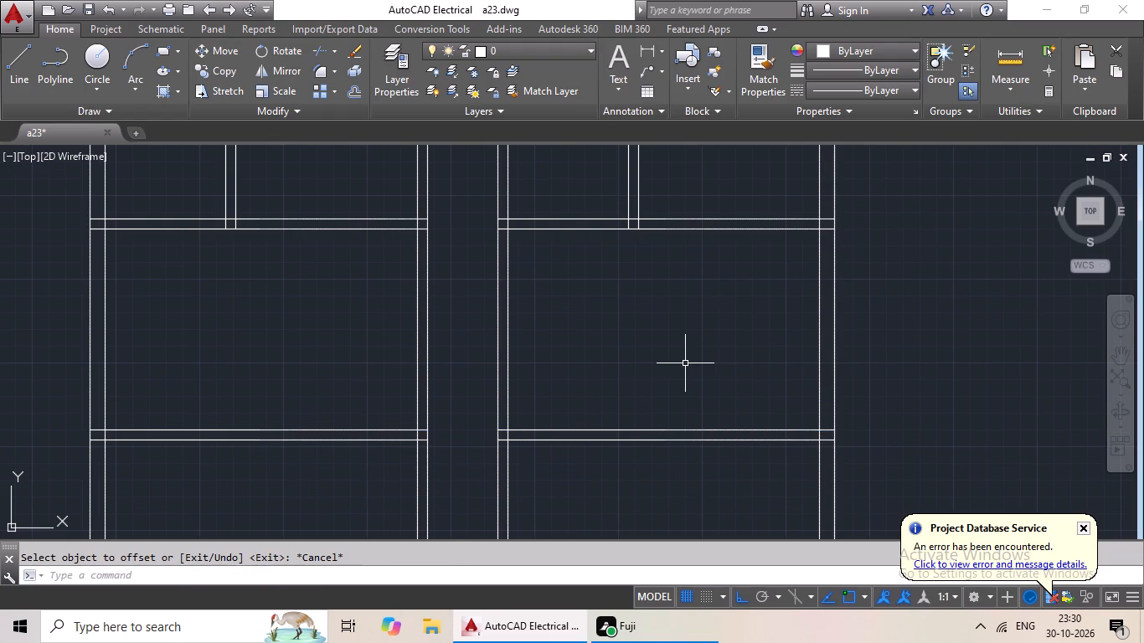
Offset the inner line of the right outer wall 7' to the left into the room.
key("o")
key("Return")
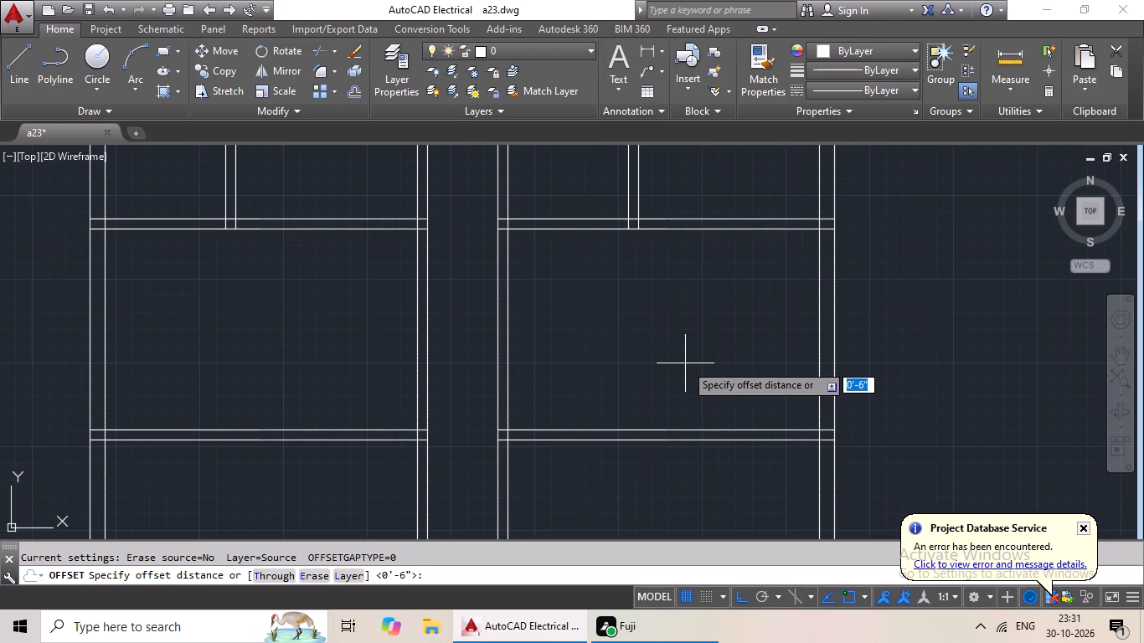
type("7'")
key("Return")
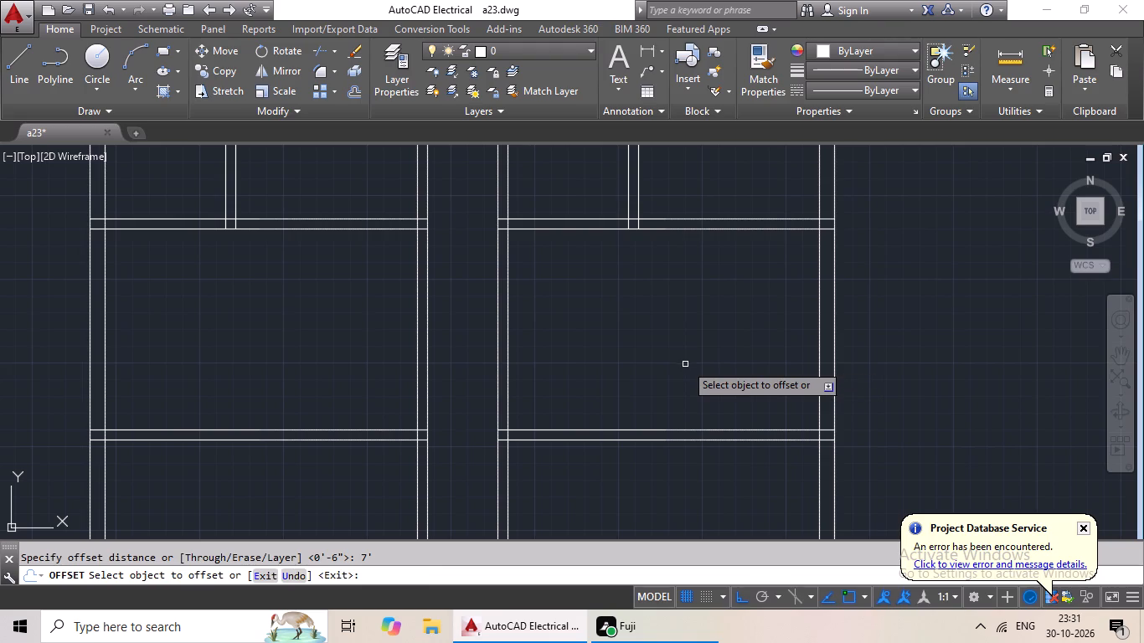
left_click_drag(817, 269, 781, 281)
left_click(709, 308)
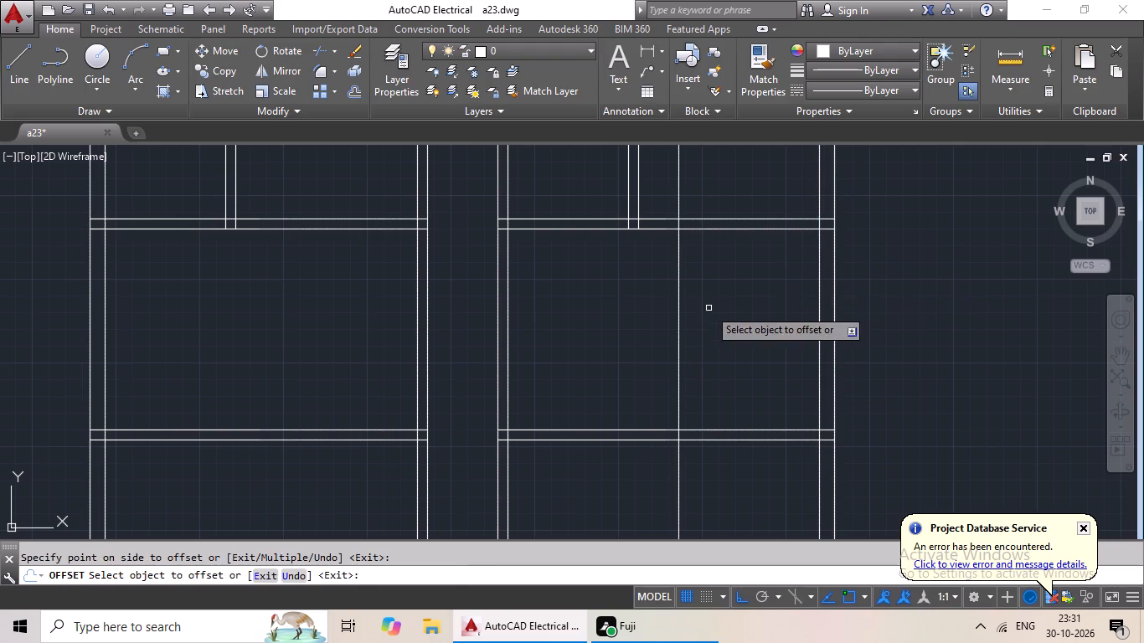
key("Escape")
key("Escape")
Offset the new vertical line in the right half 6" to the left to form a partition wall.
key("o")
key("Escape")
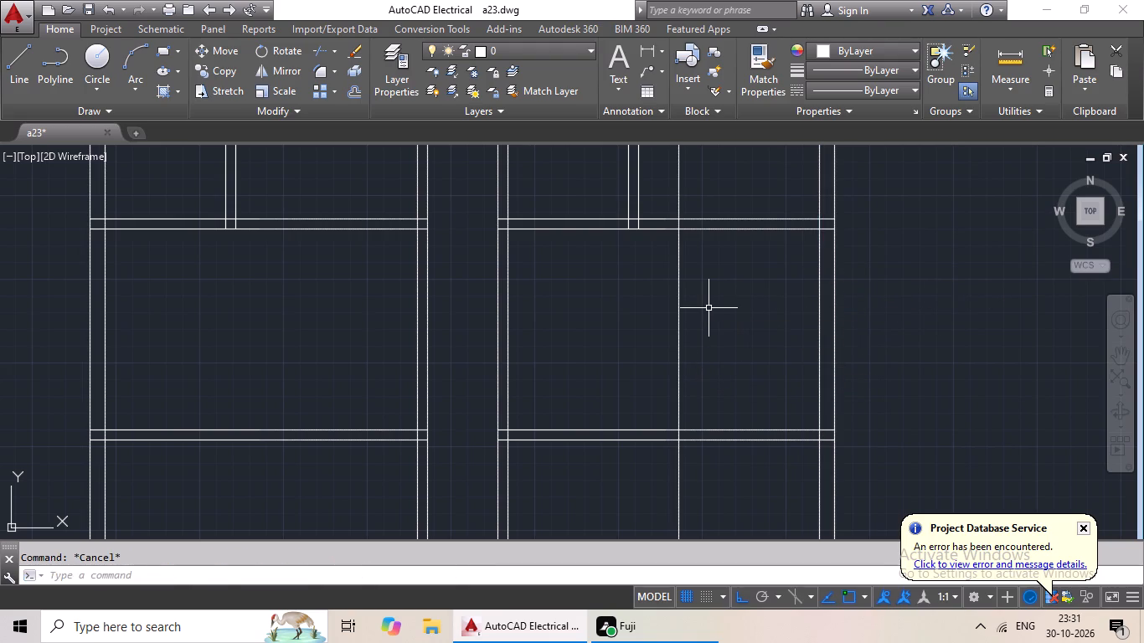
key("Escape")
key("o")
key("Return")
type("6\"")
key("Return")
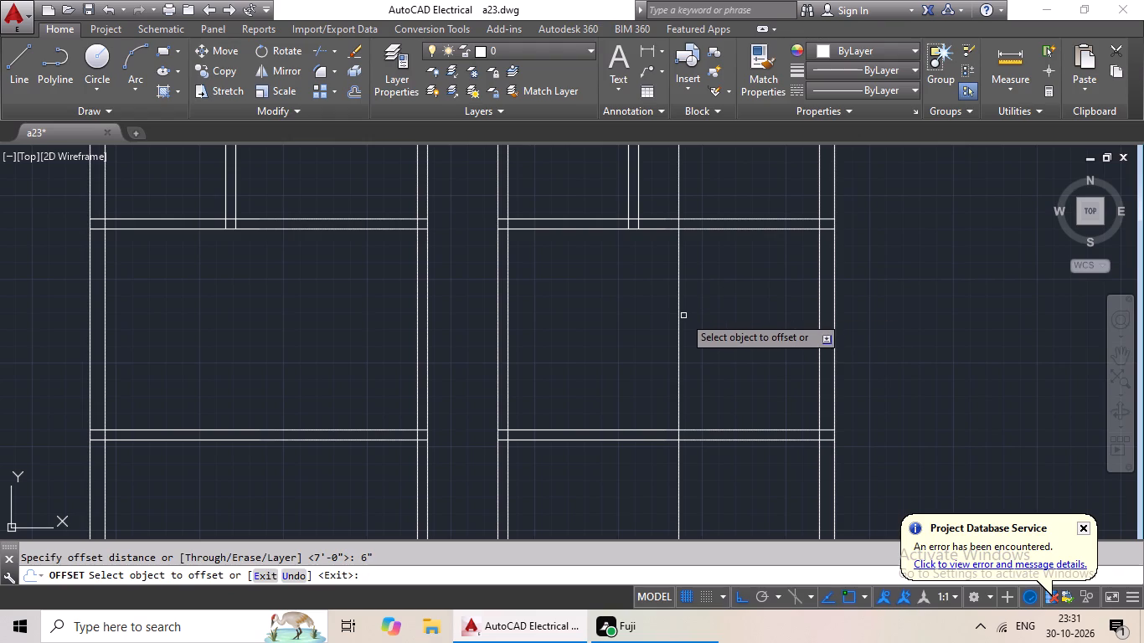
left_click(678, 319)
left_click(636, 337)
key("Escape")
key("Escape")
Trim the right half's new 6" partition above and below the two cross walls, keeping it only in the middle room.
key("t")
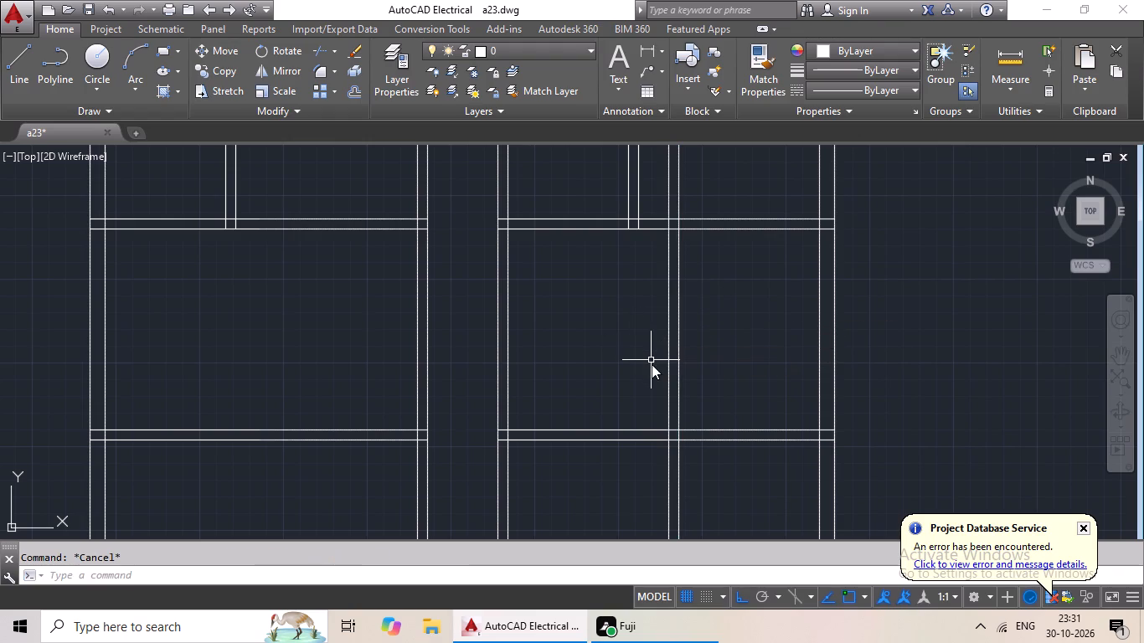
key("r")
key("space")
key("space")
scroll(697, 483, "up", 3)
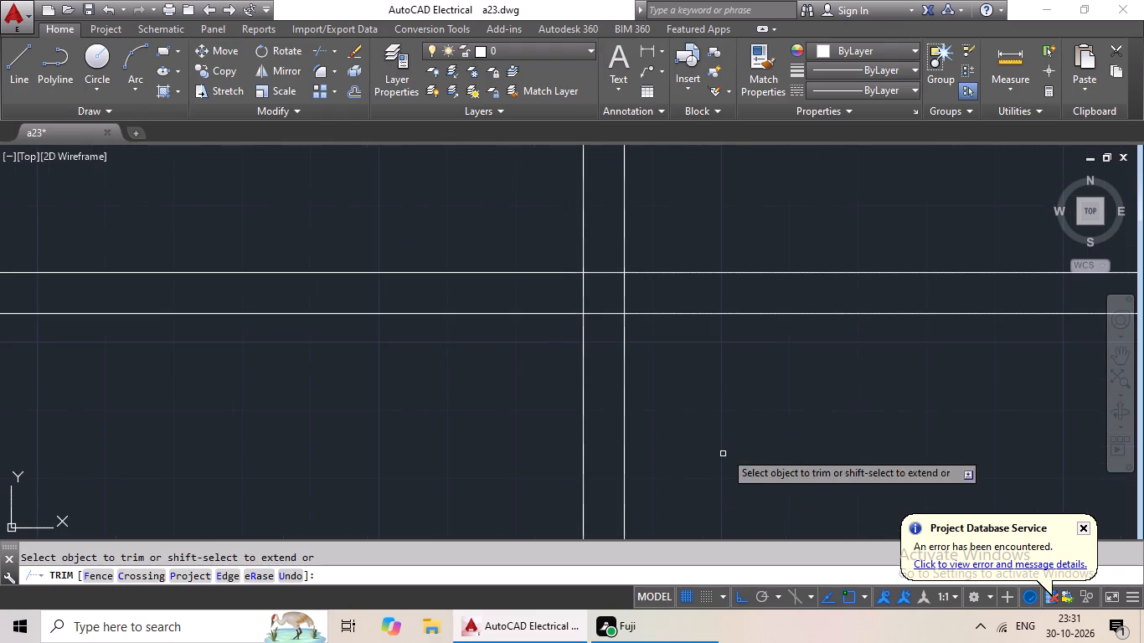
left_click_drag(717, 434, 480, 485)
left_click(480, 486)
scroll(532, 462, "down", 4)
scroll(555, 235, "up", 3)
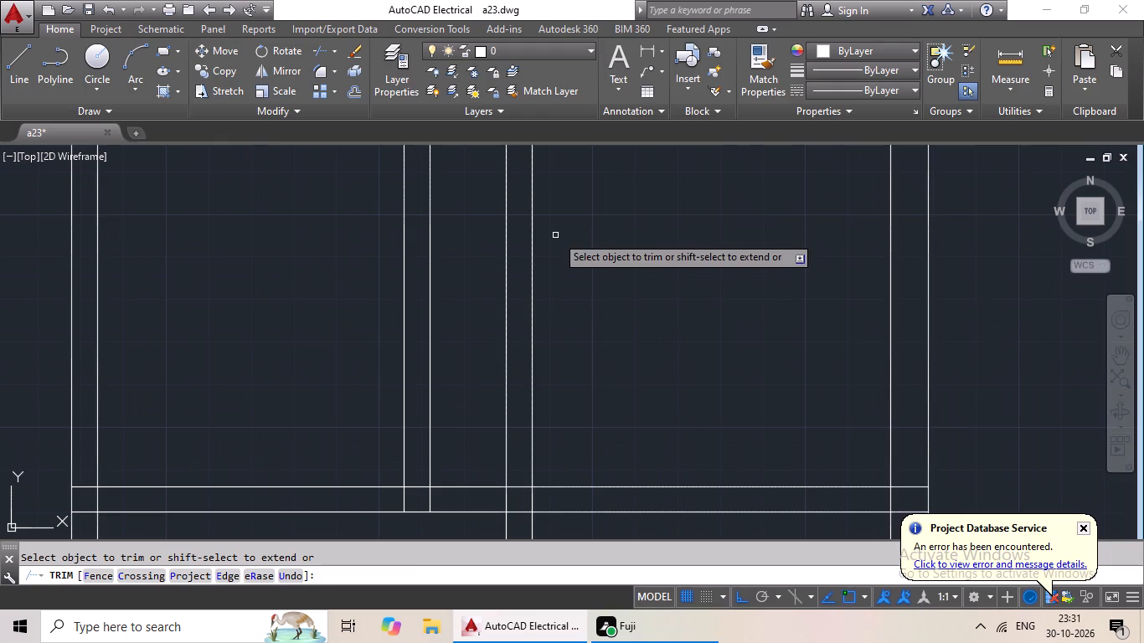
left_click_drag(596, 228, 463, 349)
left_click(484, 348)
scroll(559, 320, "down", 3)
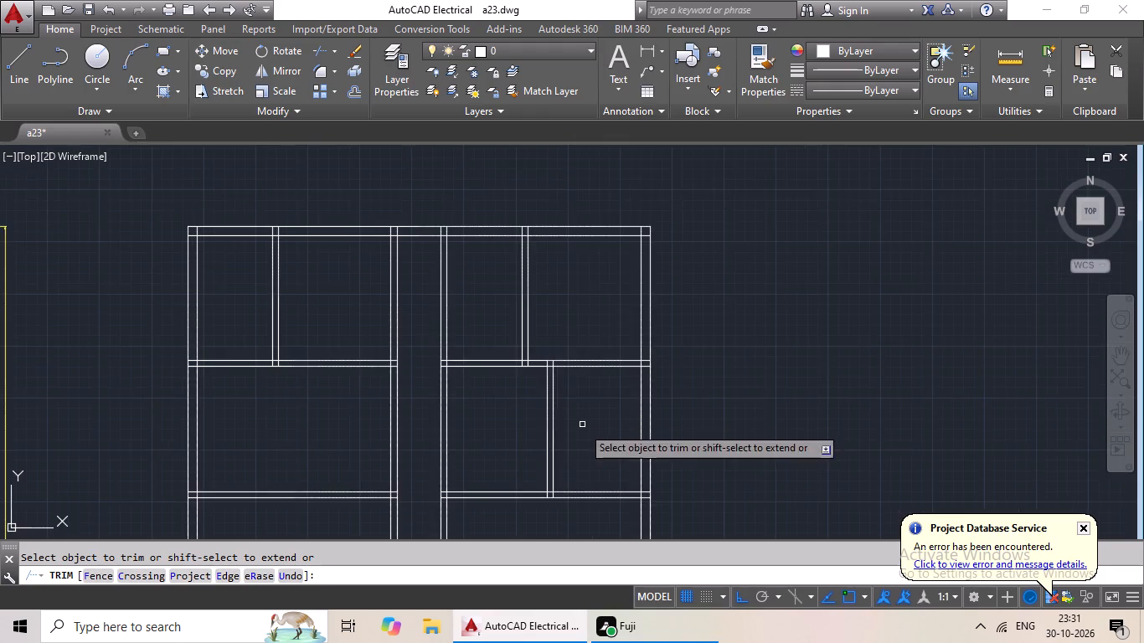
middle_click_drag(583, 425, 612, 363)
key("Escape")
Offset the lower line of the right half's upper cross wall 4' downward into the middle room.
key("o")
key("Return")
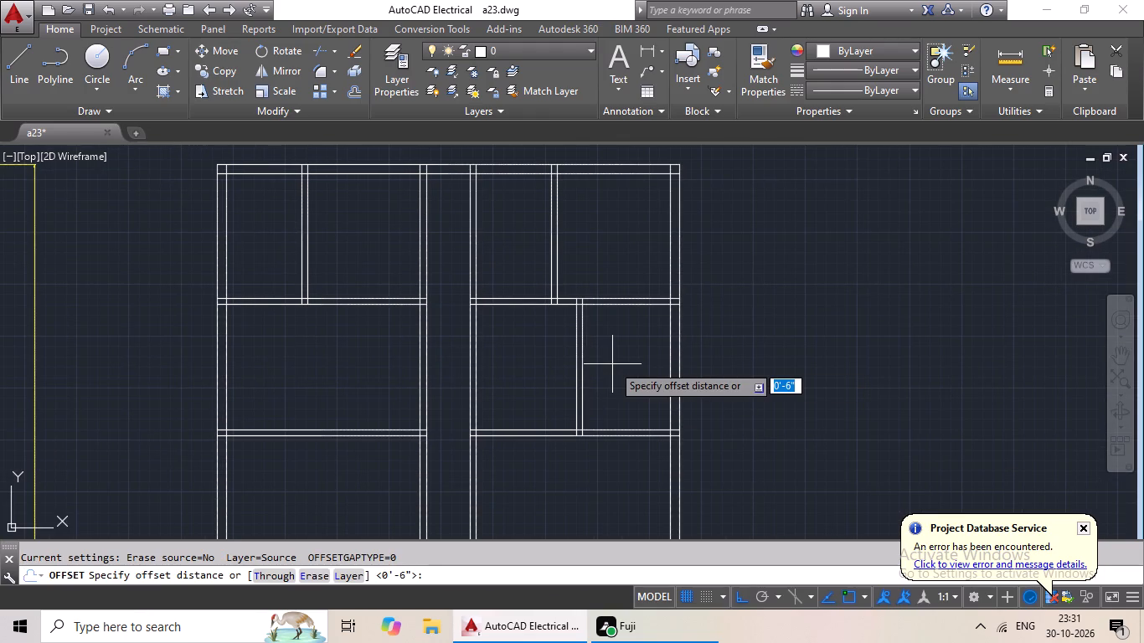
type("4'")
key("Return")
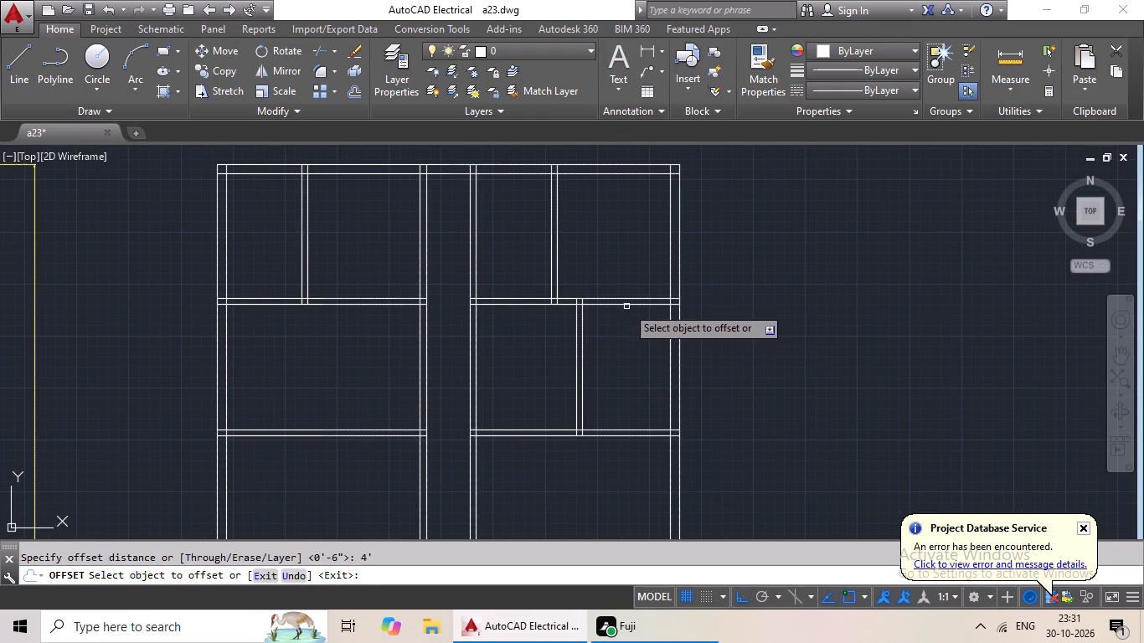
left_click_drag(626, 306, 625, 321)
left_click(621, 351)
key("Escape")
key("Escape")
key("Escape")
key("u")
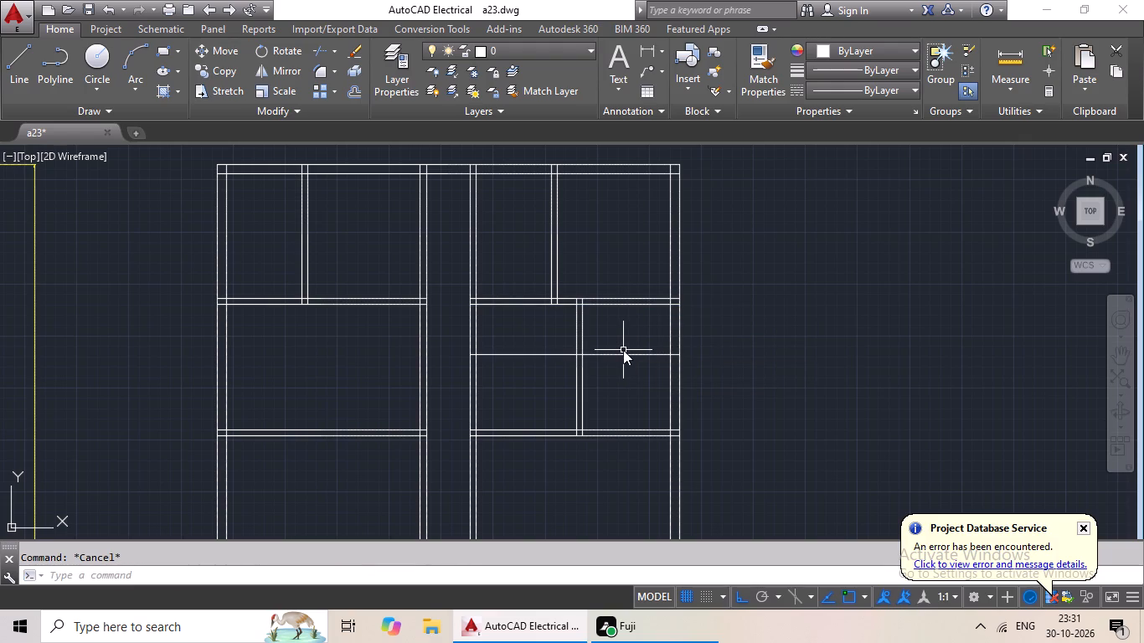
key("Escape")
key("Escape")
key("Escape")
Offset the new horizontal line in the right half 6" downward to form a partition wall.
key("o")
key("Return")
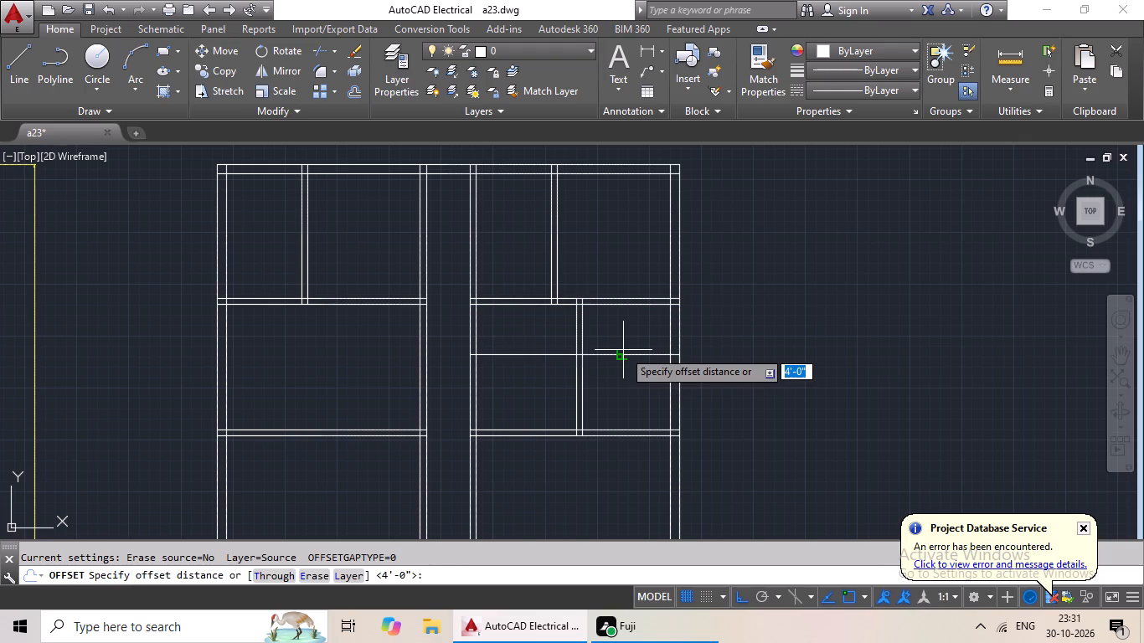
type("6\"")
key("Return")
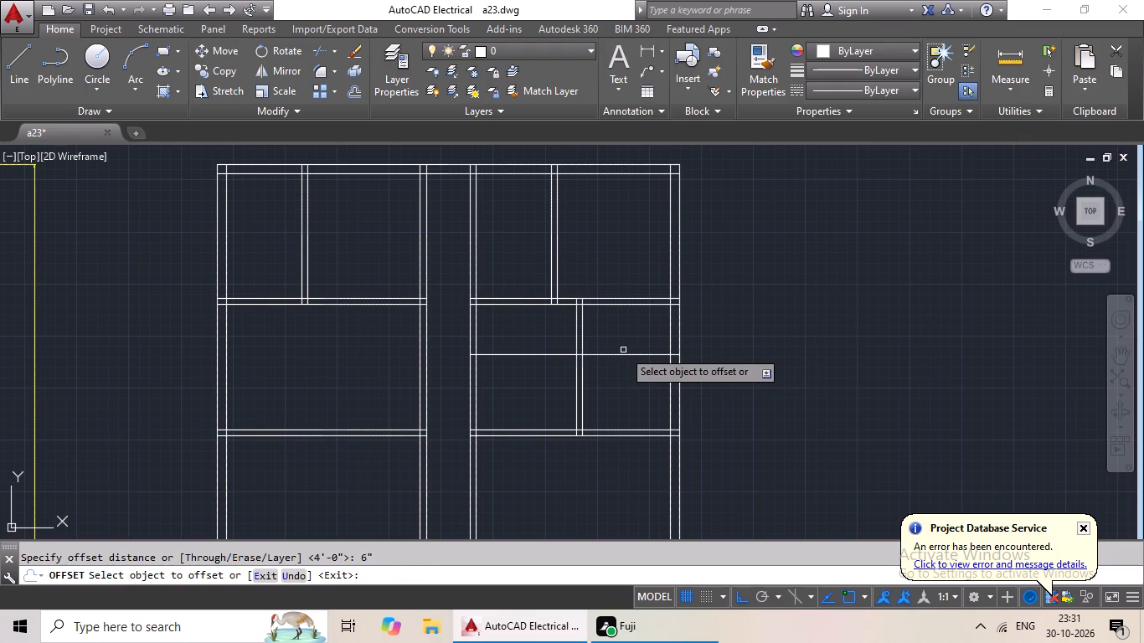
left_click(623, 355)
left_click(623, 392)
key("Escape")
key("Escape")
key("Escape")
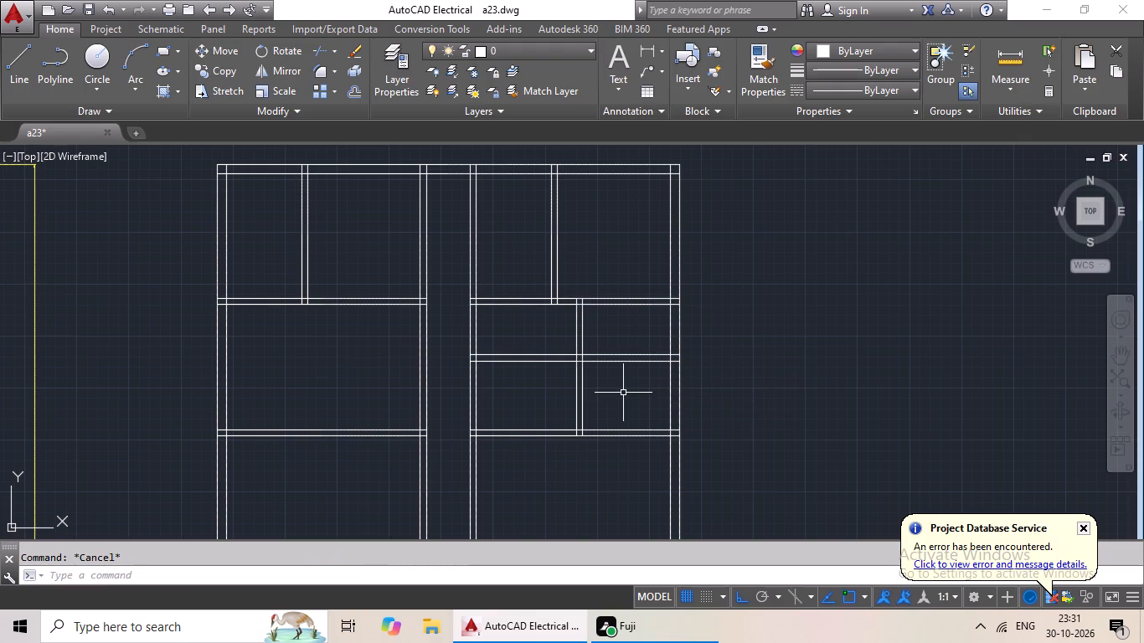
Trim the right half's vertical partition below the new horizontal wall and that wall left of the partition, leaving a small corner room.
type("tr")
key("space")
key("space")
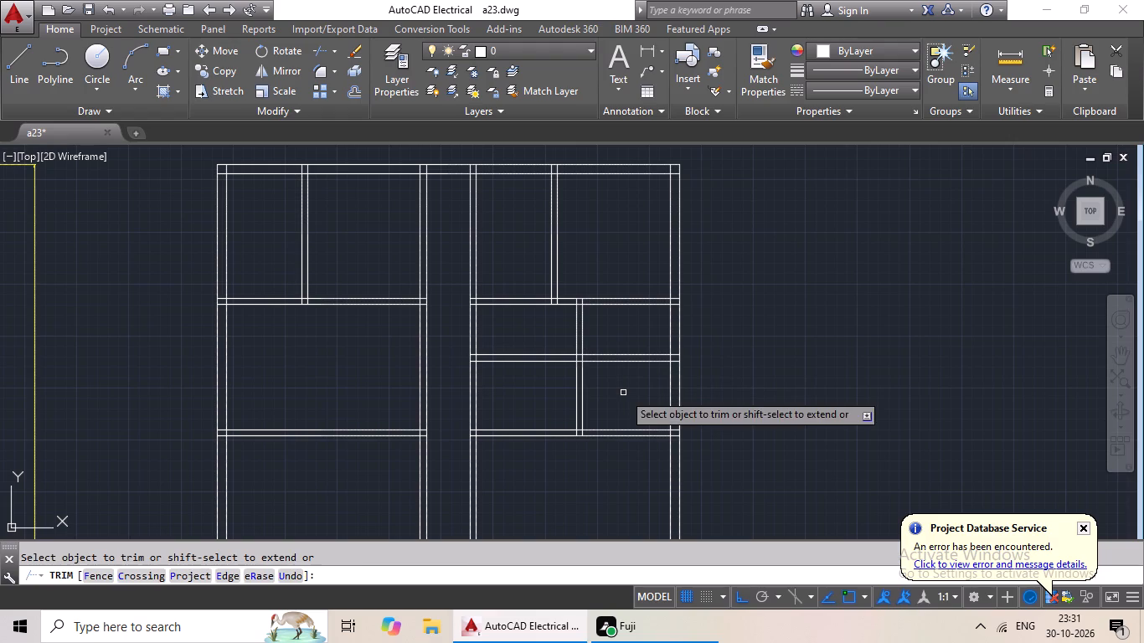
scroll(591, 389, "up", 2)
left_click_drag(641, 365, 511, 433)
left_click(511, 433)
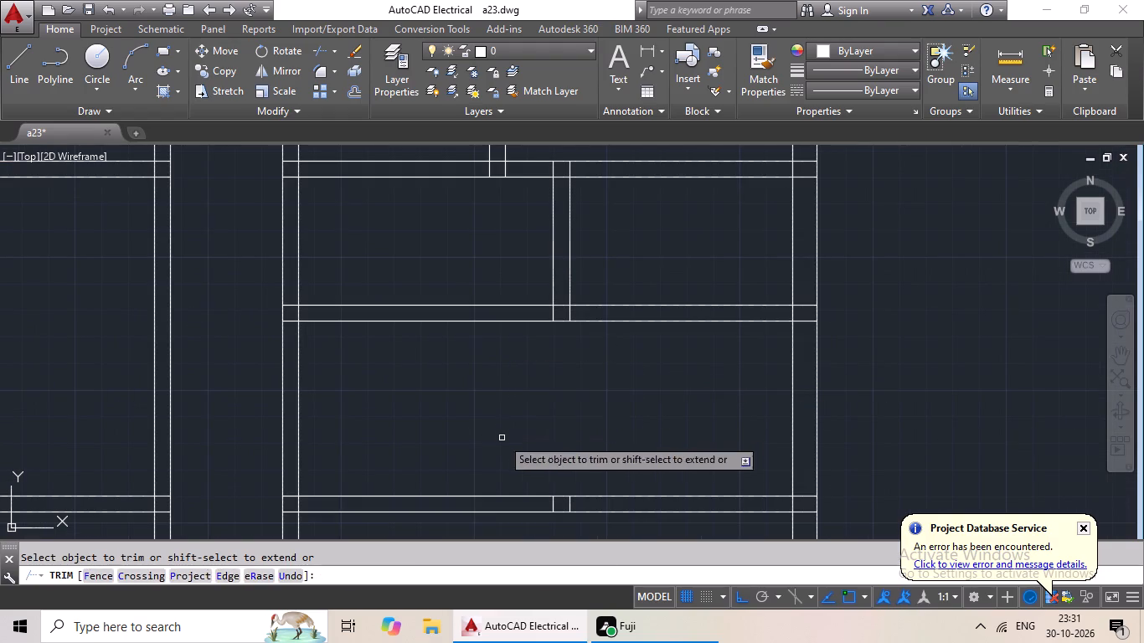
left_click_drag(492, 242, 444, 337)
left_click_drag(439, 342, 434, 353)
scroll(470, 345, "down", 2)
middle_click_drag(470, 345, 514, 314)
key("Escape")
key("Escape")
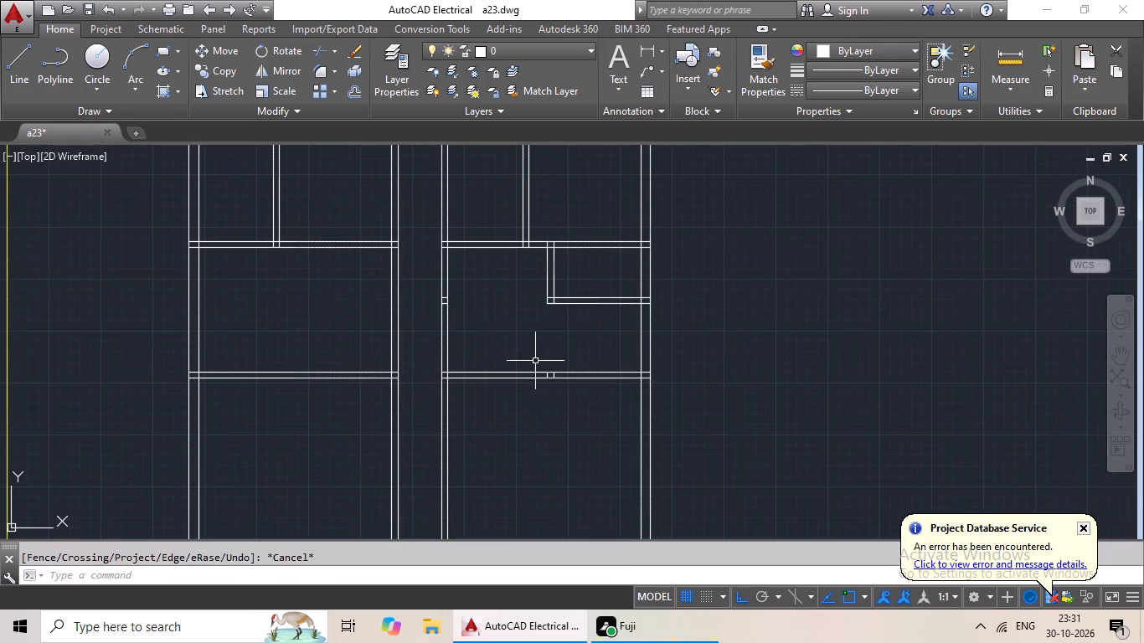
key("Escape")
Erase the leftover short line pieces inside the right half's lower cross wall and its left wall.
scroll(554, 372, "up", 4)
left_click_drag(570, 387, 439, 397)
left_click(439, 398)
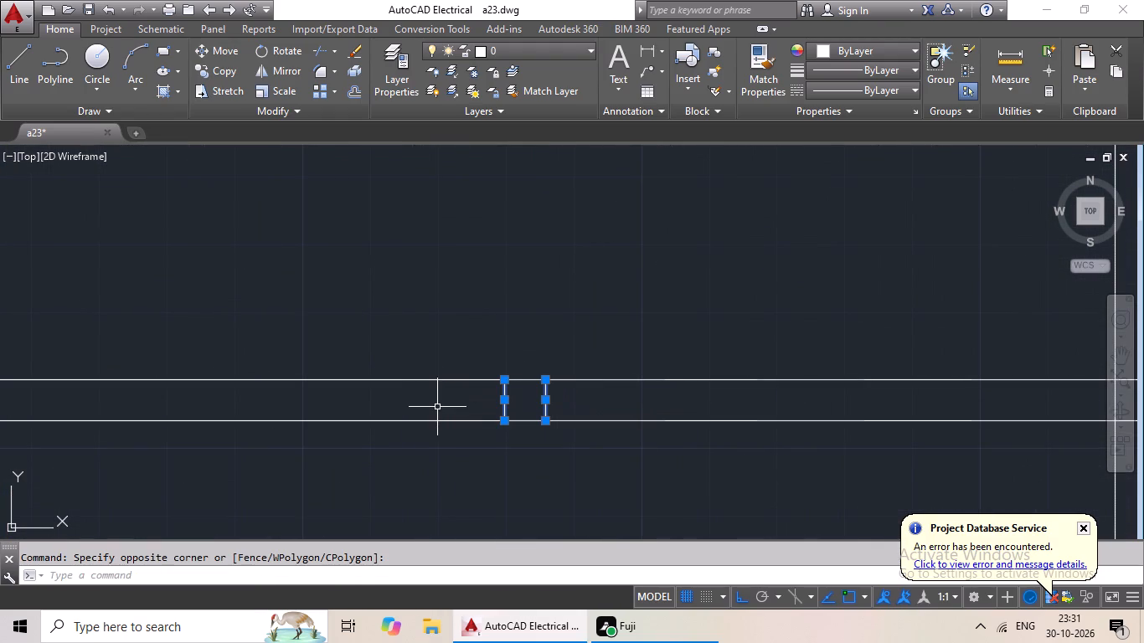
key("Delete")
scroll(481, 342, "down", 3)
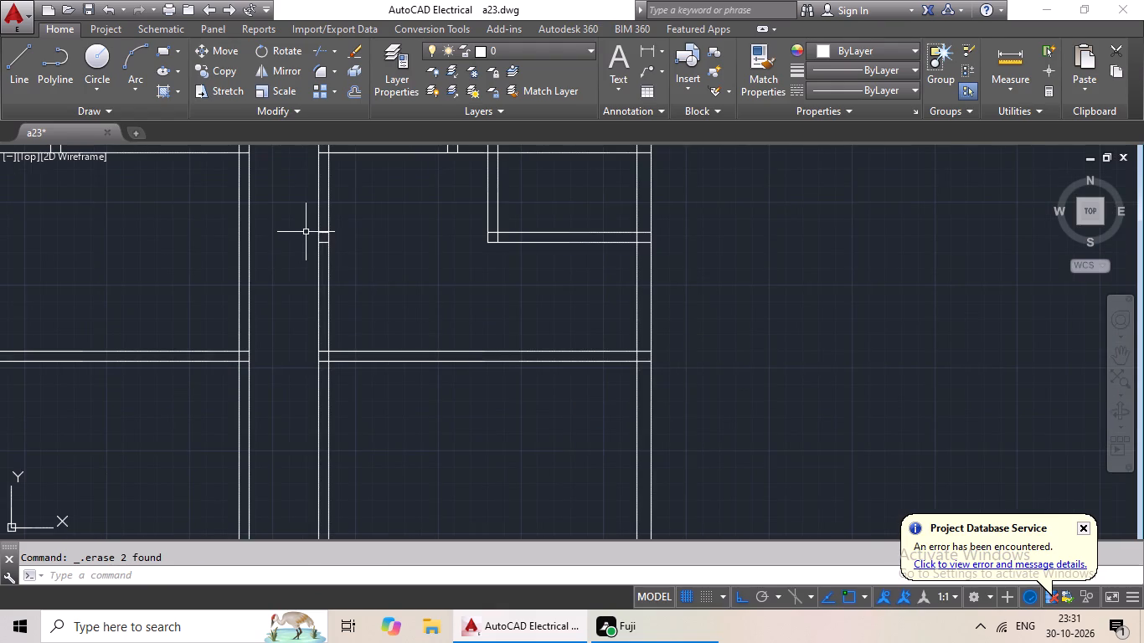
scroll(311, 230, "up", 4)
left_click_drag(380, 213, 374, 359)
left_click(374, 359)
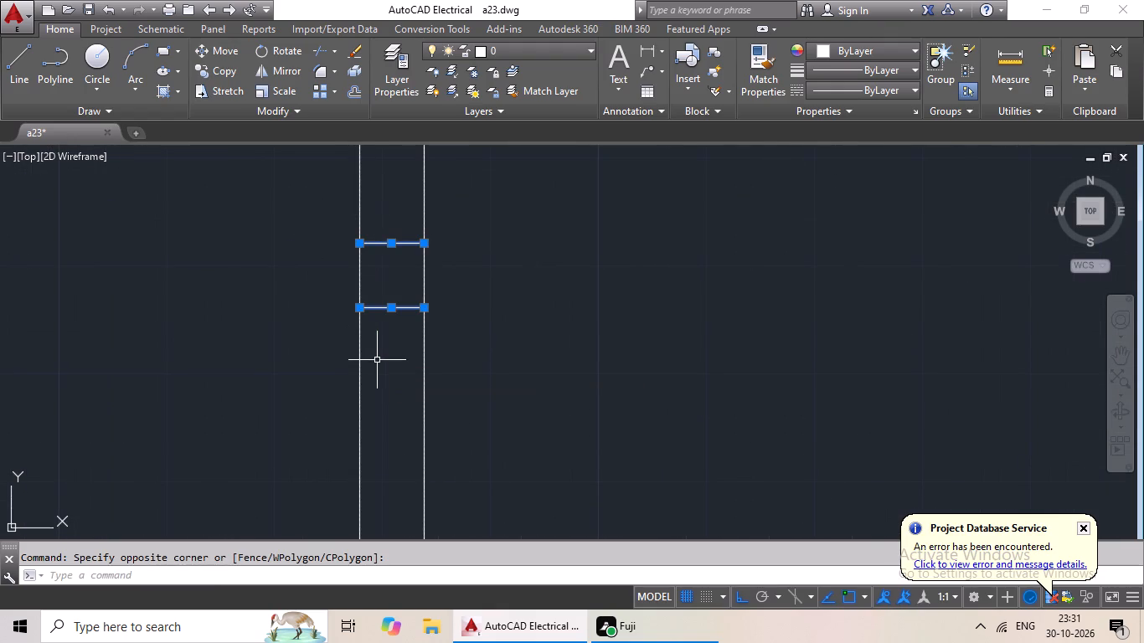
key("Delete")
scroll(531, 363, "down", 4)
middle_click_drag(550, 343, 683, 340)
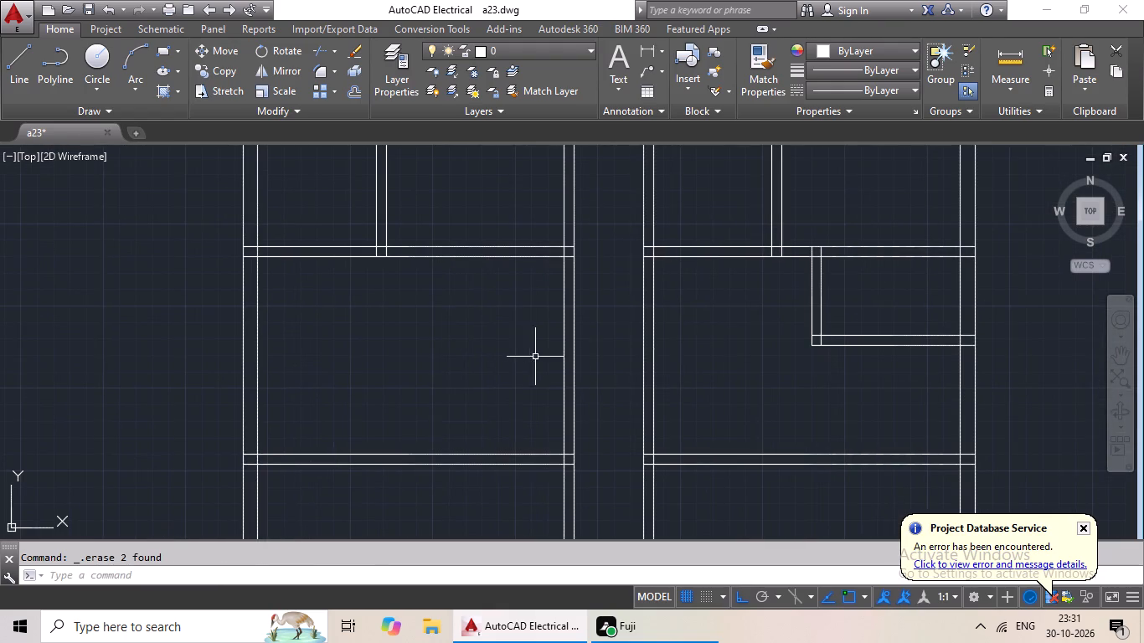
Offset the room-side line of the left half's right wall 7' to the left into the room.
key("Escape")
key("o")
key("Return")
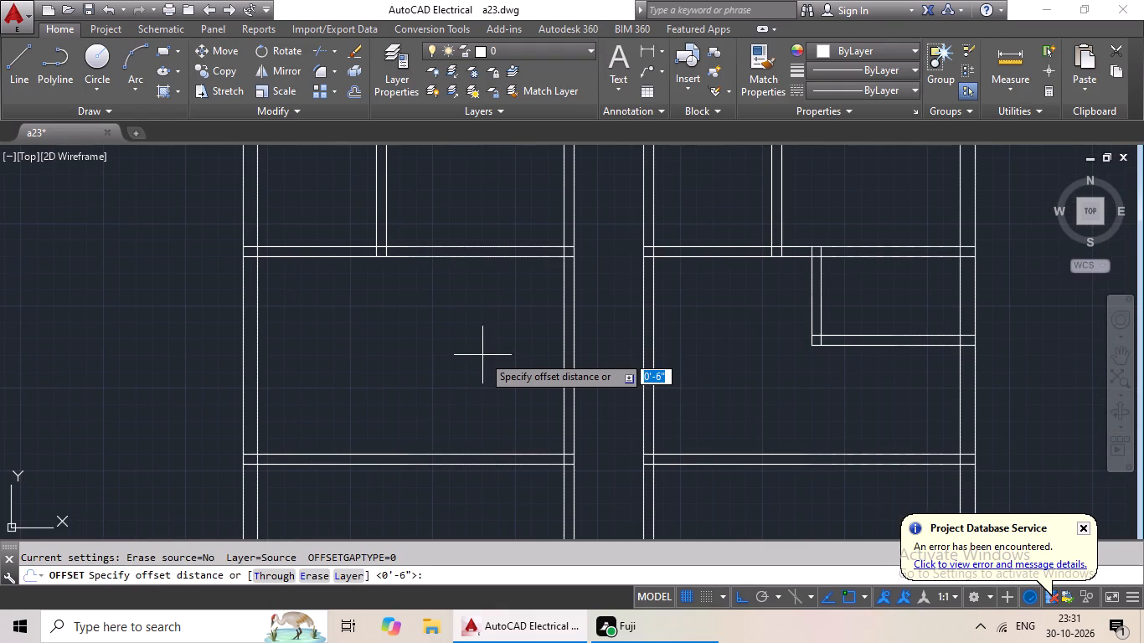
type("7'")
key("Return")
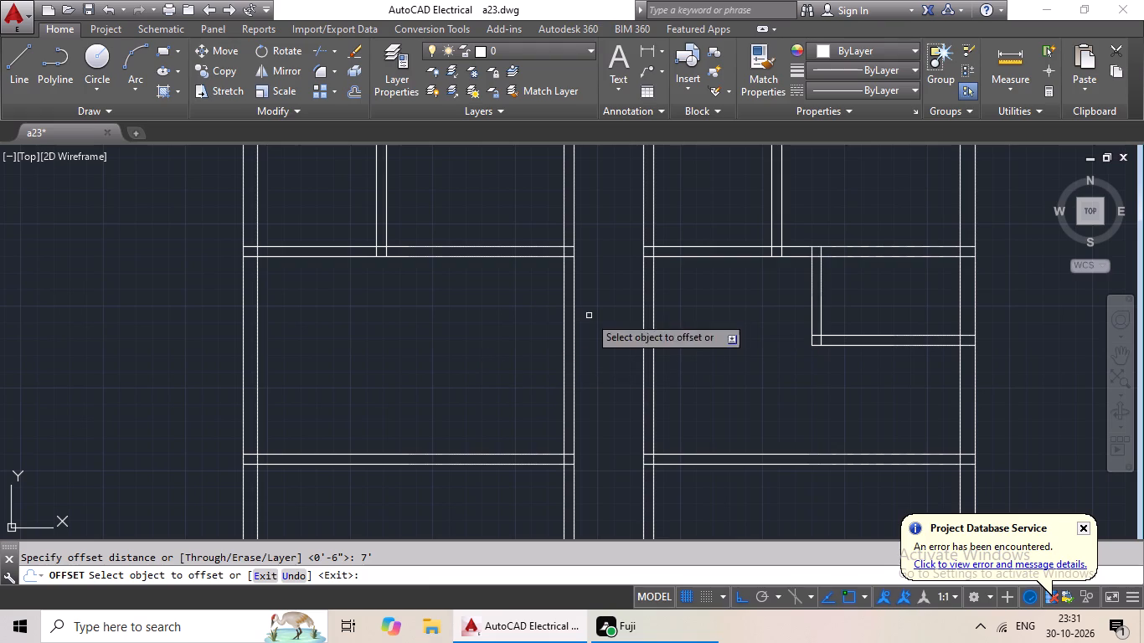
left_click_drag(563, 291, 548, 295)
left_click(460, 315)
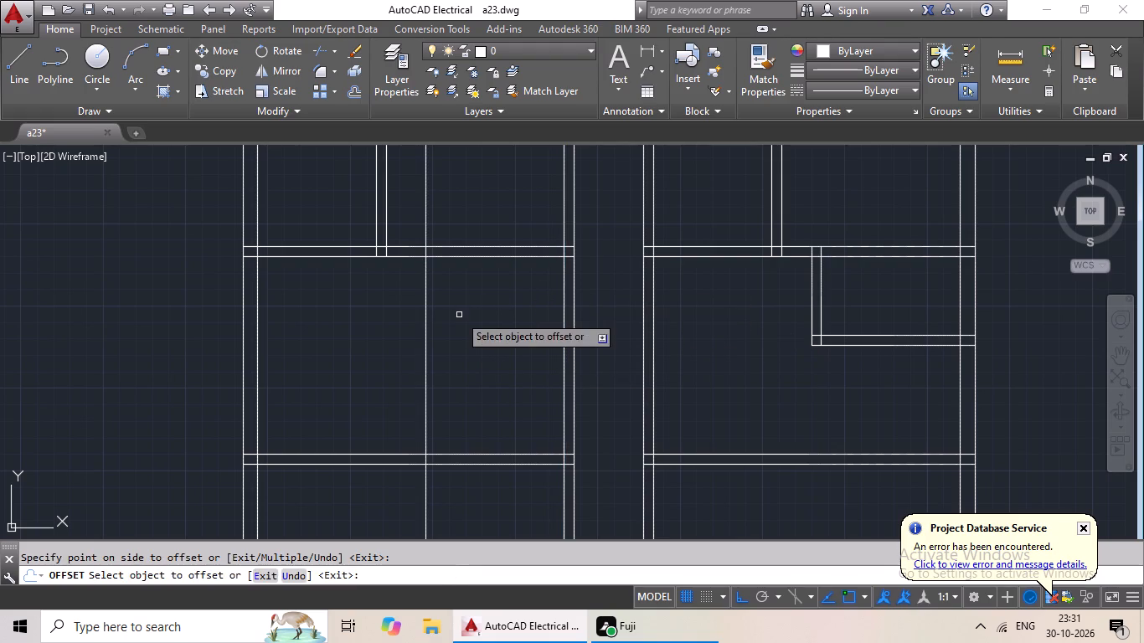
key("Escape")
Offset the new vertical line in the left half 6" to the left to form a partition wall.
key("o")
key("Return")
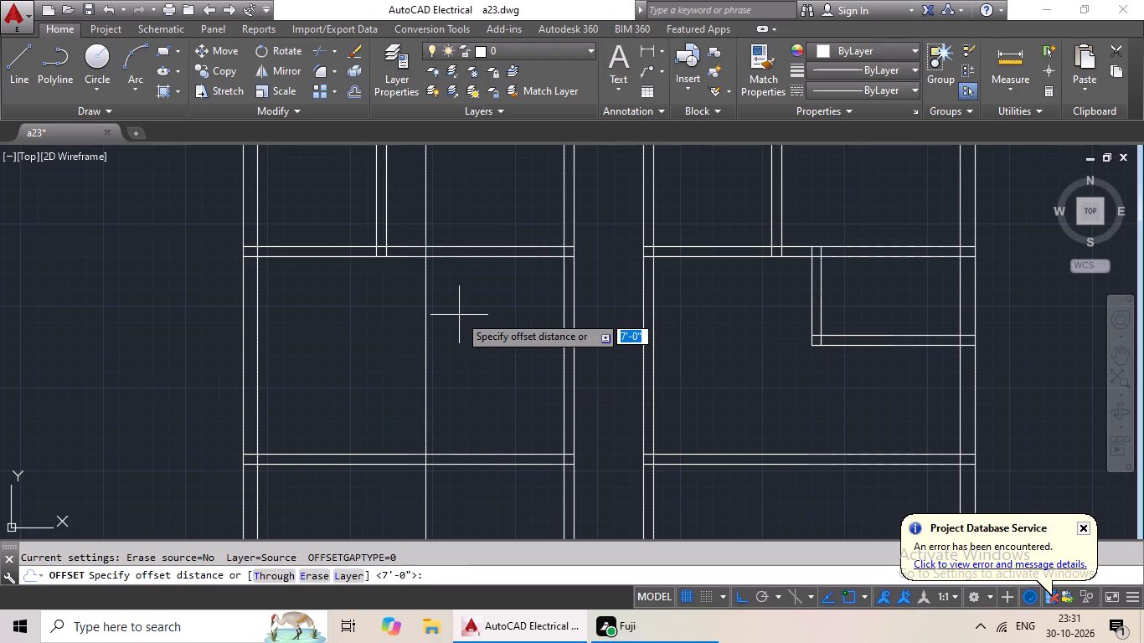
key("6")
key("shift+quotedbl")
key("Return")
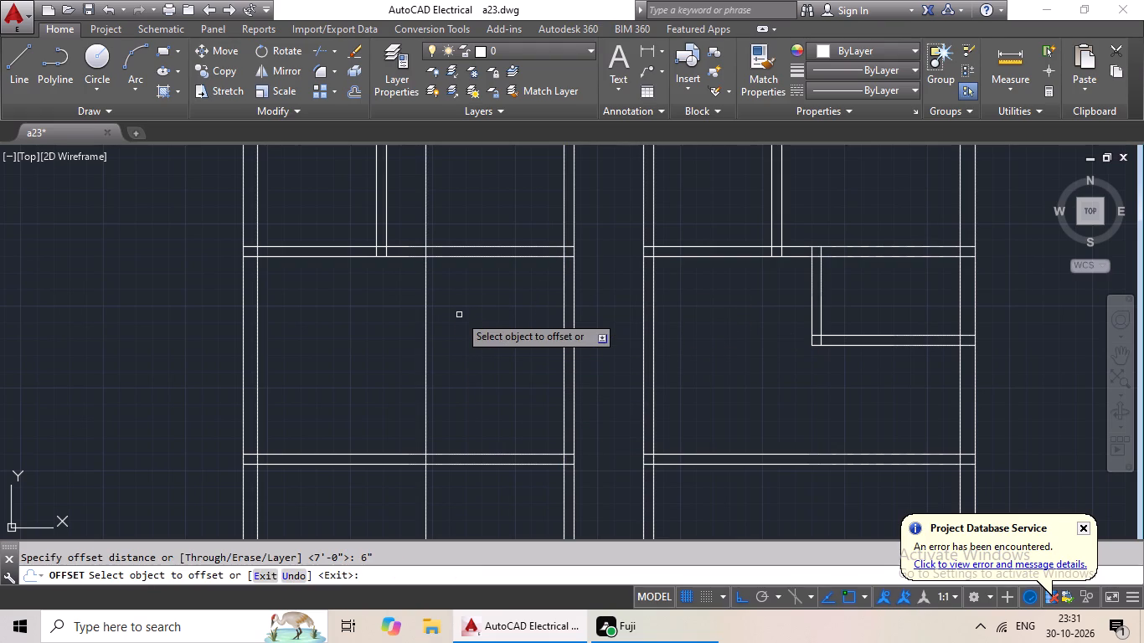
left_click_drag(427, 333, 395, 352)
left_click(369, 358)
key("Escape")
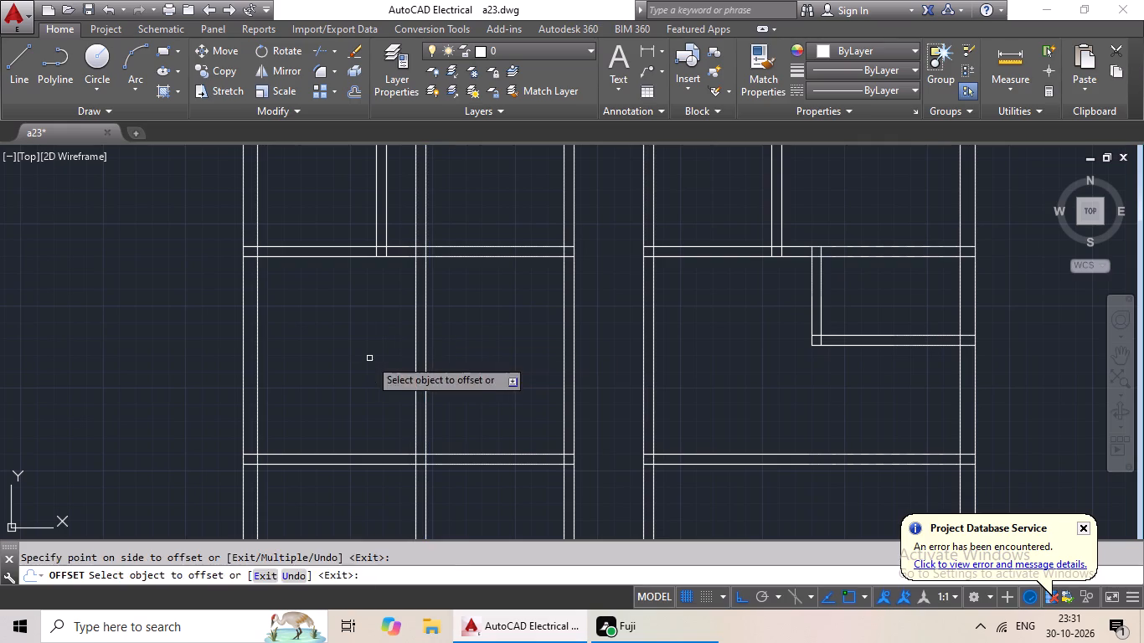
key("Escape")
key("Escape")
Trim the left half's new vertical partition above and below the two cross walls, keeping it only in the middle room.
type("tr")
key("space")
key("space")
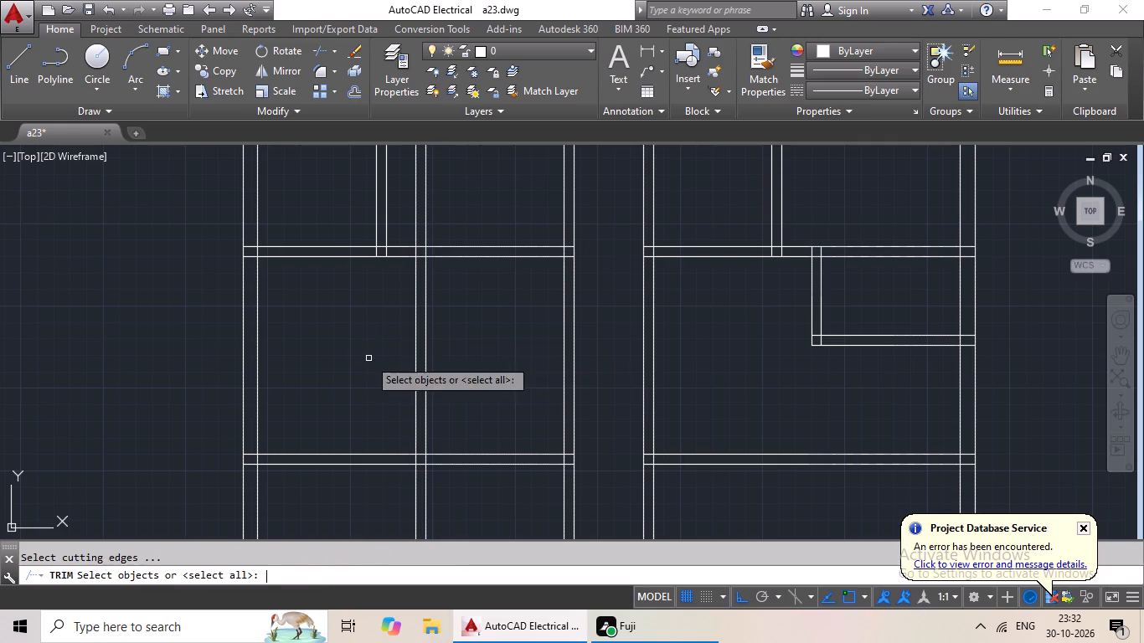
middle_click_drag(454, 497, 464, 346)
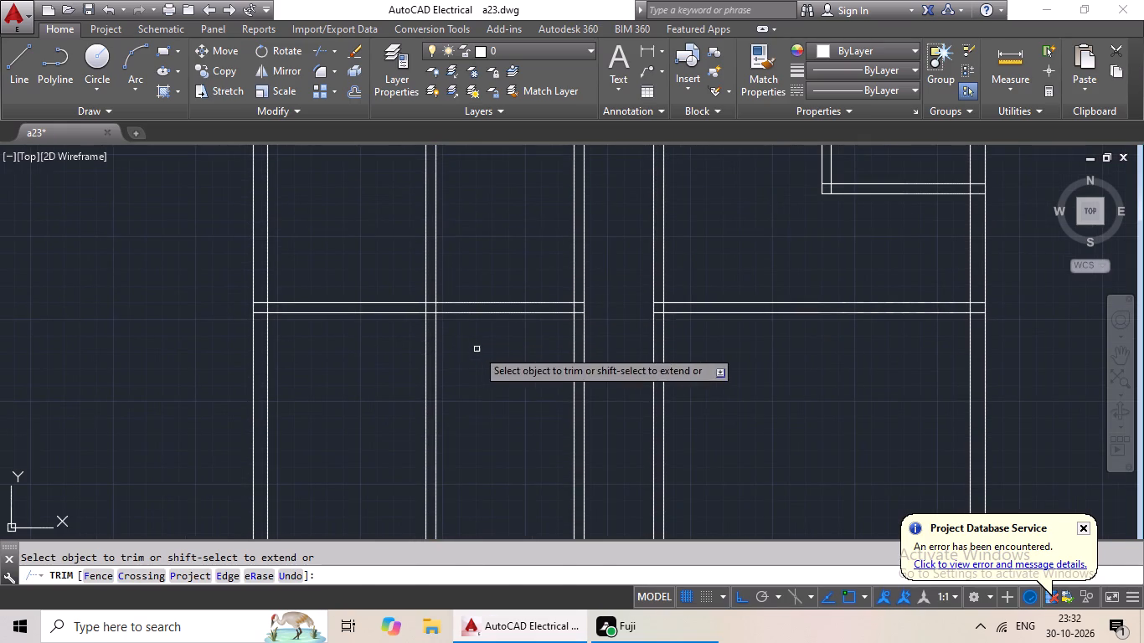
left_click_drag(477, 348, 375, 469)
left_click(375, 470)
middle_click_drag(472, 254, 397, 442)
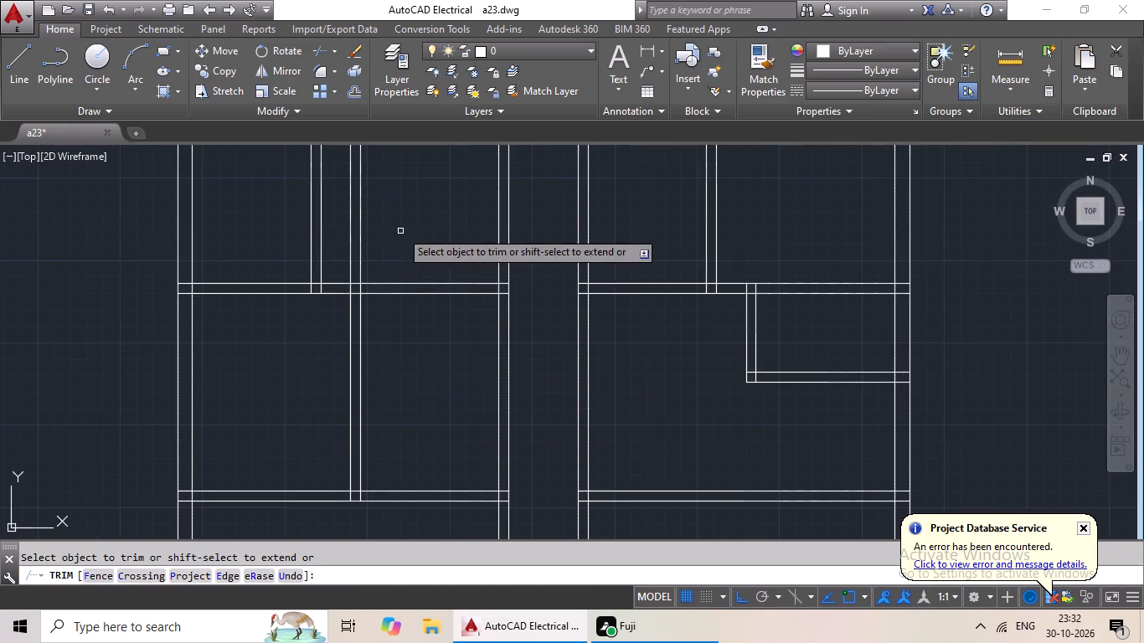
scroll(371, 219, "up", 2)
left_click_drag(470, 186, 282, 299)
left_click(282, 299)
scroll(379, 284, "down", 3)
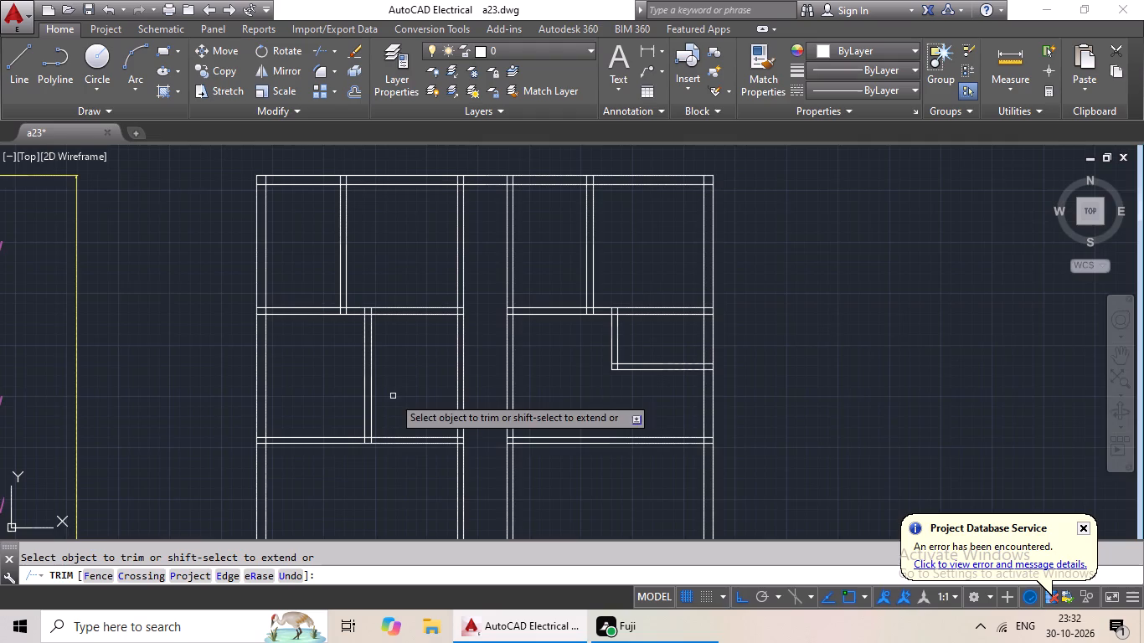
middle_click_drag(394, 394, 424, 355)
key("Escape")
key("Escape")
Offset the lower line of the left half's upper cross wall 4' downward into the middle room.
key("o")
key("Return")
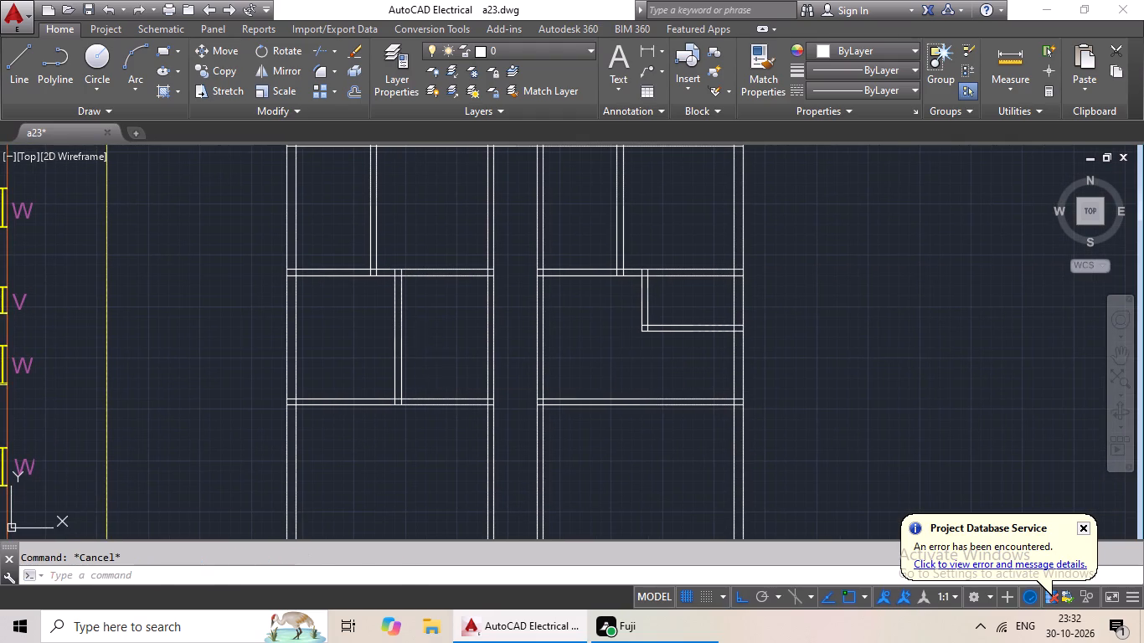
type("4'")
key("Return")
scroll(427, 276, "up", 2)
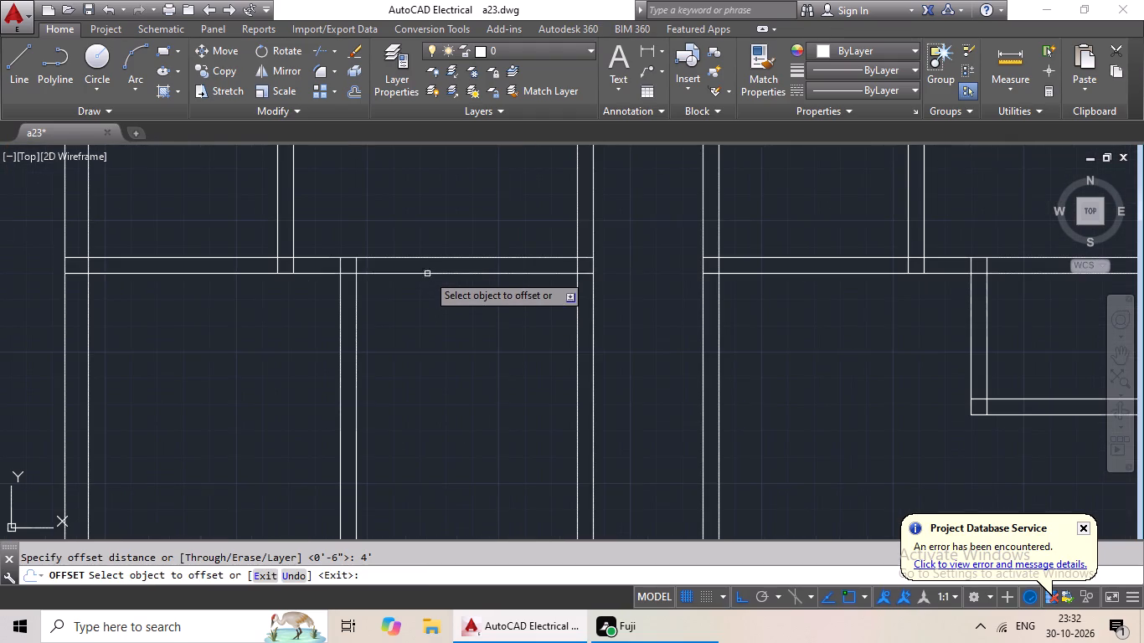
left_click_drag(428, 271, 426, 288)
left_click(431, 342)
key("Escape")
key("Escape")
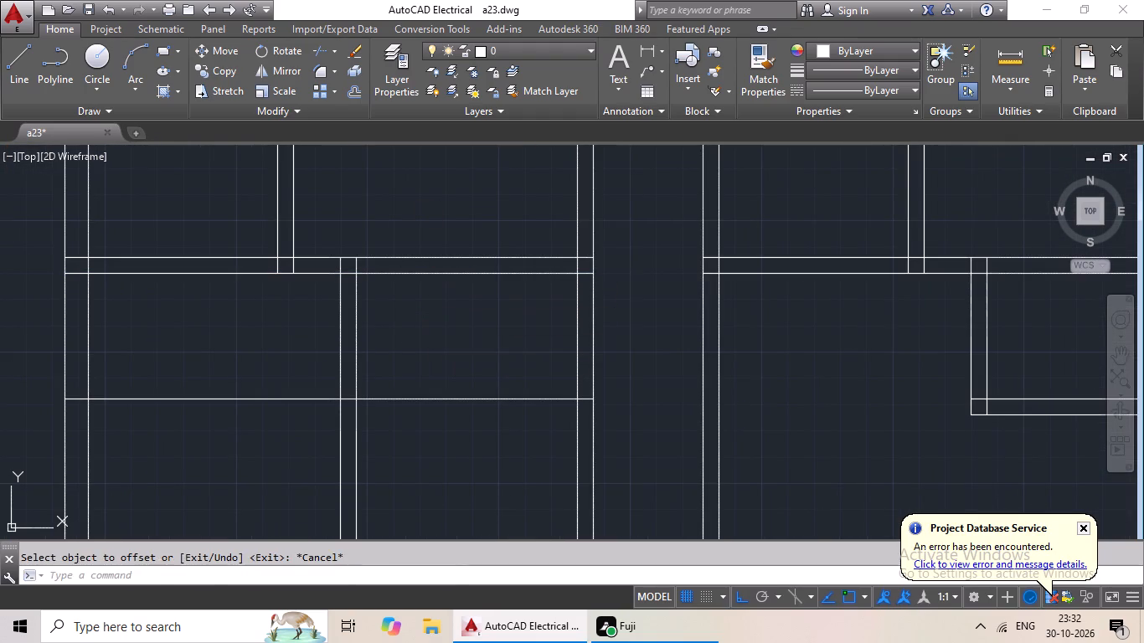
Offset the new horizontal line in the left half 6" downward to form a partition wall.
key("o")
key("Return")
key("6")
key("shift+quotedbl")
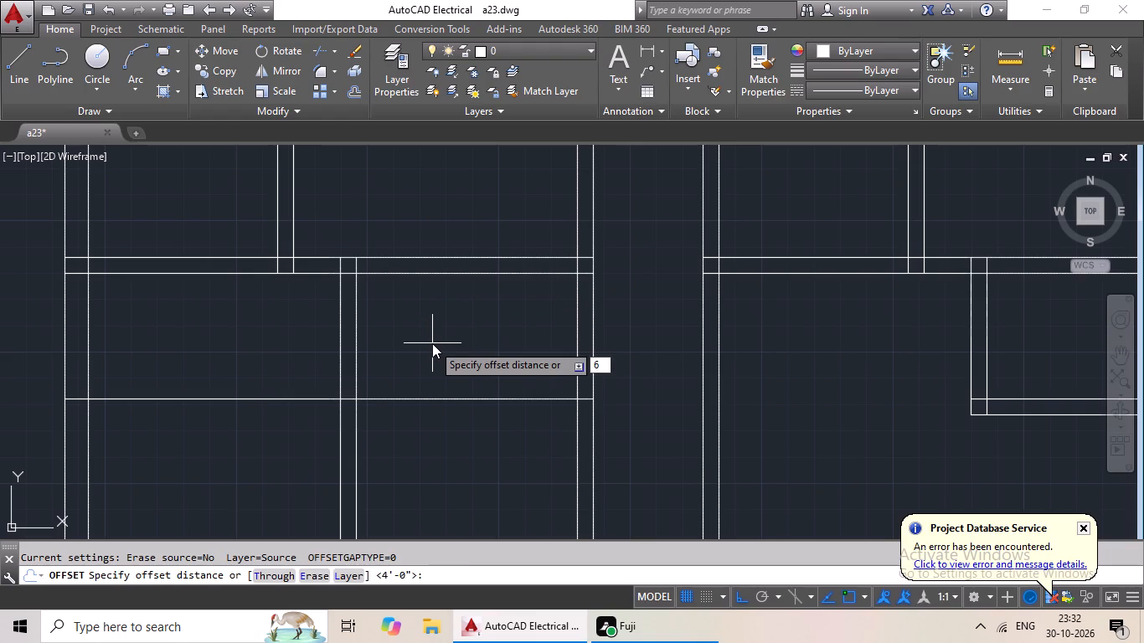
key("Return")
left_click_drag(435, 400, 435, 409)
left_click(432, 470)
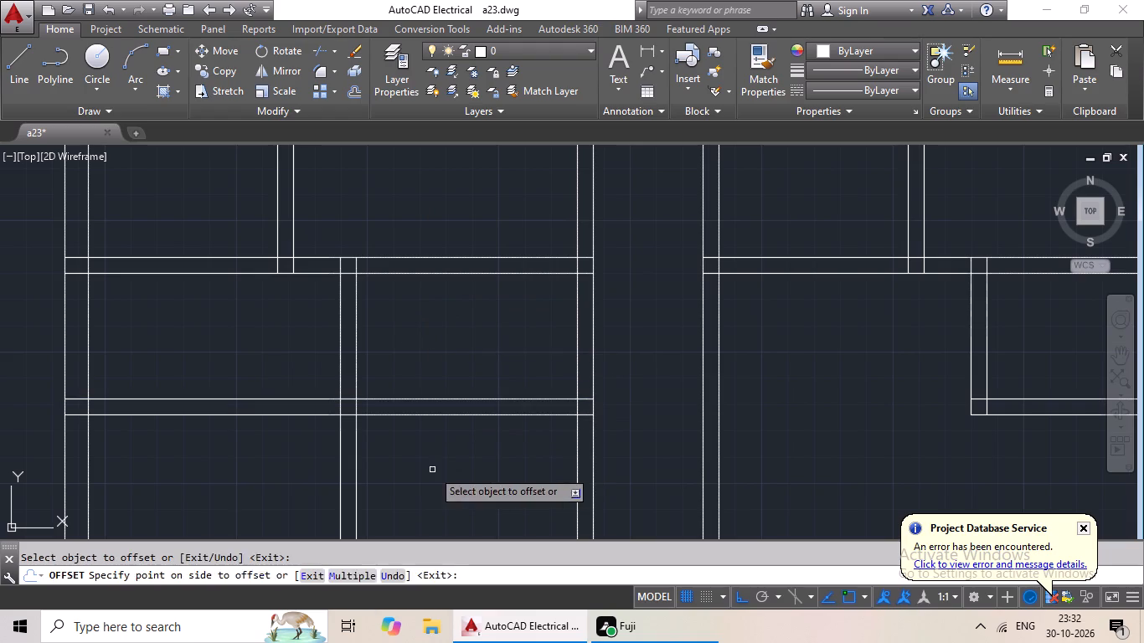
key("Escape")
key("Escape")
Trim the left half's new horizontal wall between the left outer wall and the vertical partition.
type("tr")
key("space")
key("space")
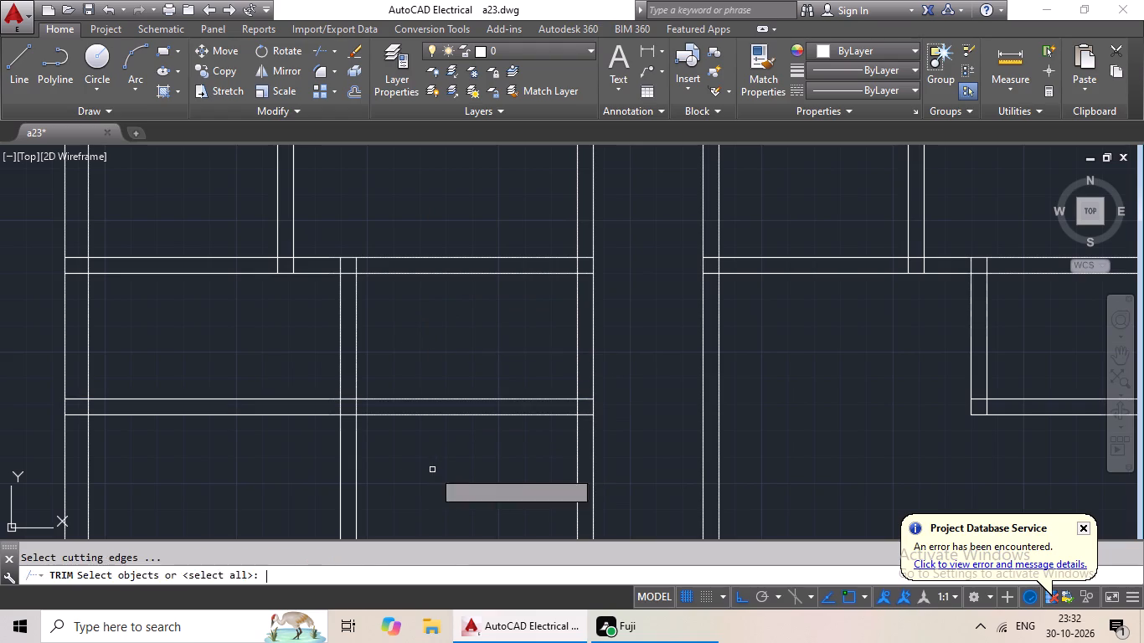
left_click_drag(238, 364, 179, 475)
left_click(179, 475)
middle_click_drag(193, 466, 338, 390)
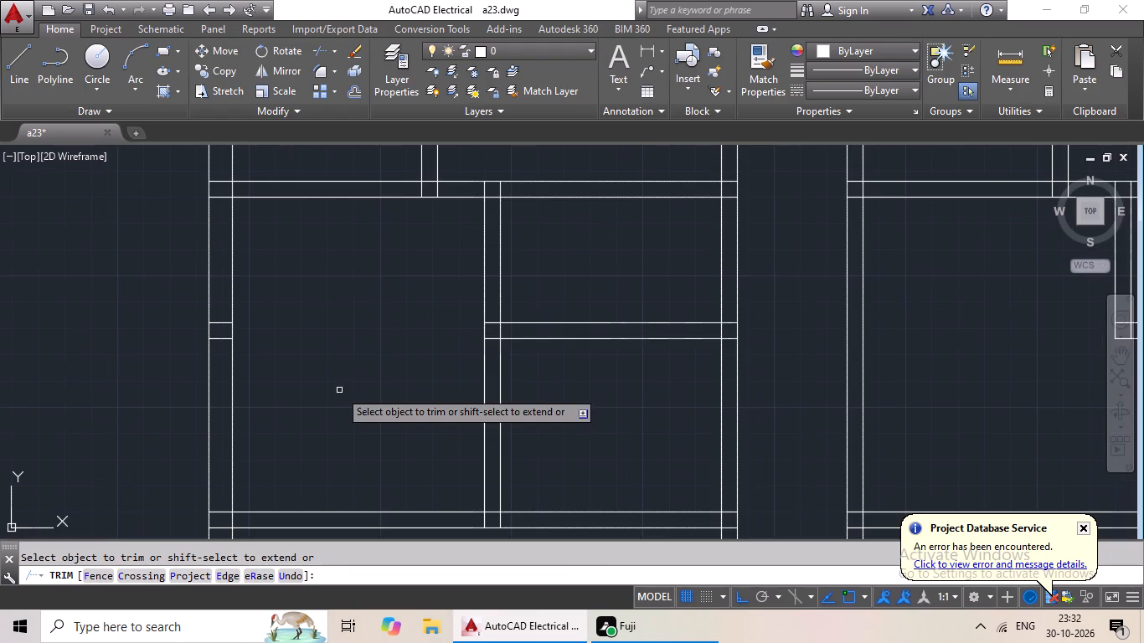
key("Escape")
Erase the two short leftover lines of the trimmed horizontal wall inside the left half's left outer wall.
scroll(207, 337, "up", 3)
left_click_drag(265, 255, 262, 387)
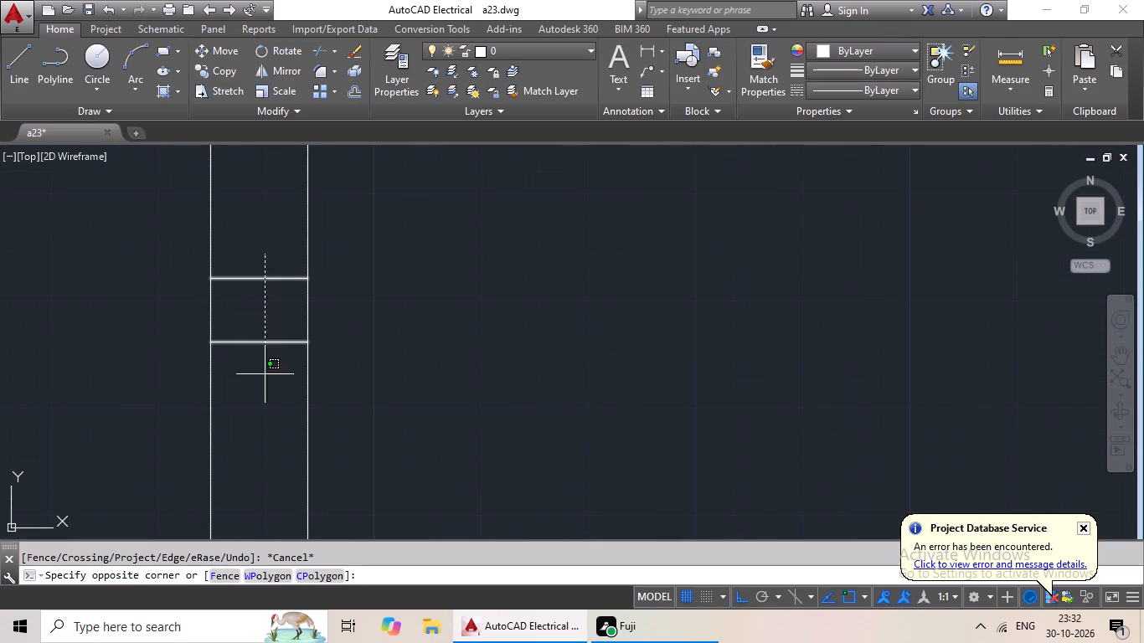
left_click_drag(262, 387, 258, 419)
key("Delete")
scroll(429, 312, "down", 5)
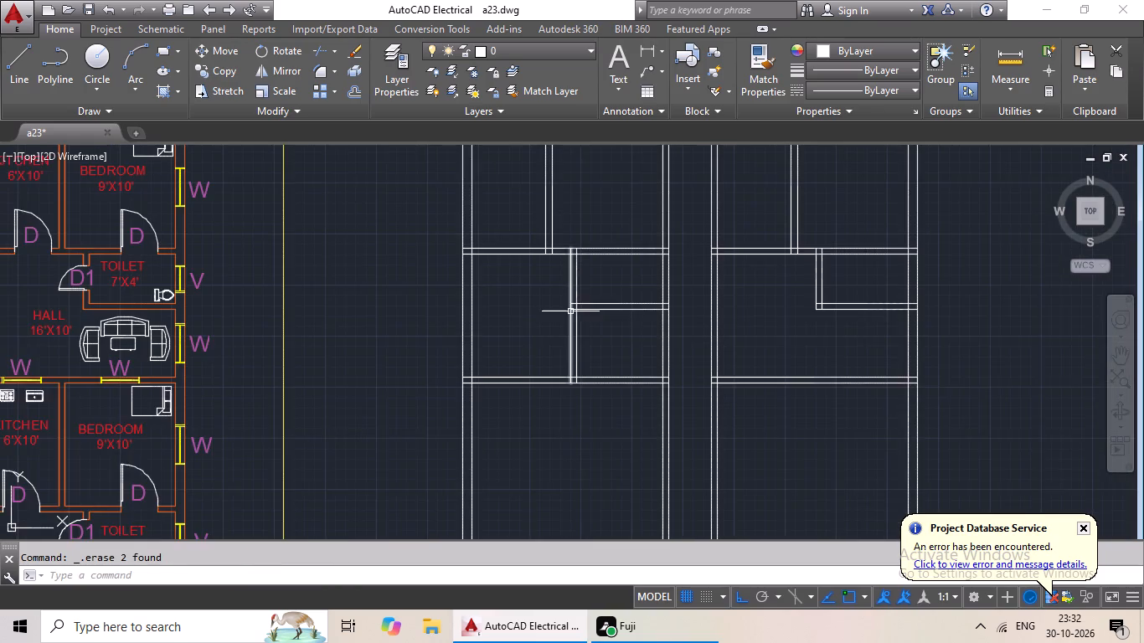
middle_click_drag(570, 311, 513, 323)
key("Escape")
Trim the left half's vertical partition between its new horizontal wall and the lower cross wall, undoing the first attempt and repeating it.
middle_click_drag(473, 343, 473, 342)
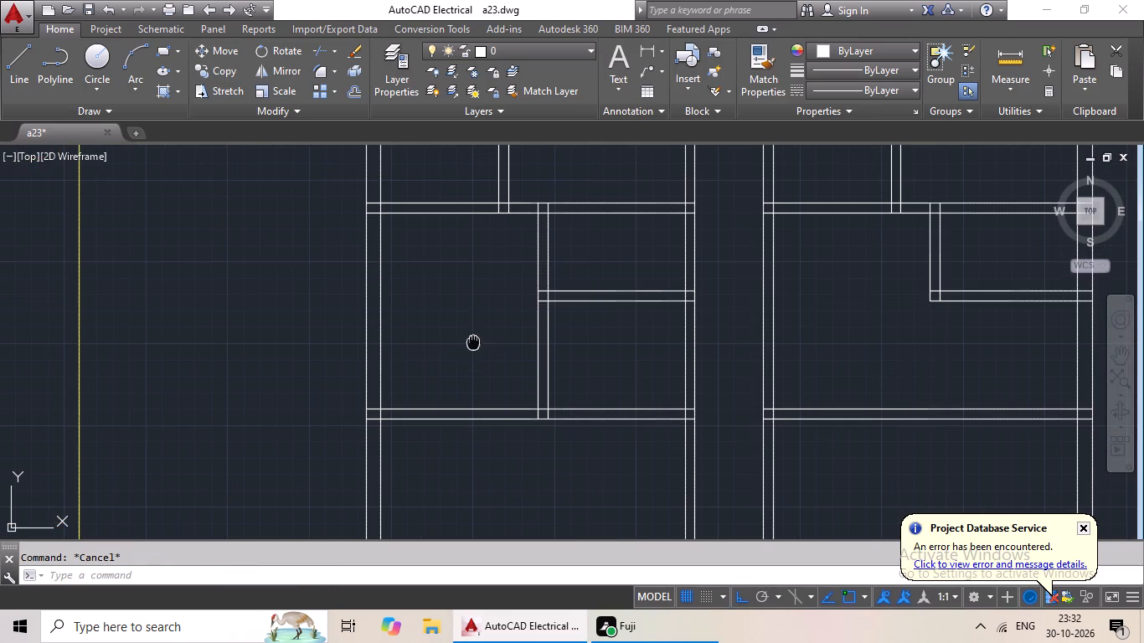
middle_click_drag(473, 342, 493, 244)
key("Escape")
key("Escape")
type("TR")
key("space")
key("space")
scroll(609, 239, "up", 2)
left_click_drag(609, 239, 340, 389)
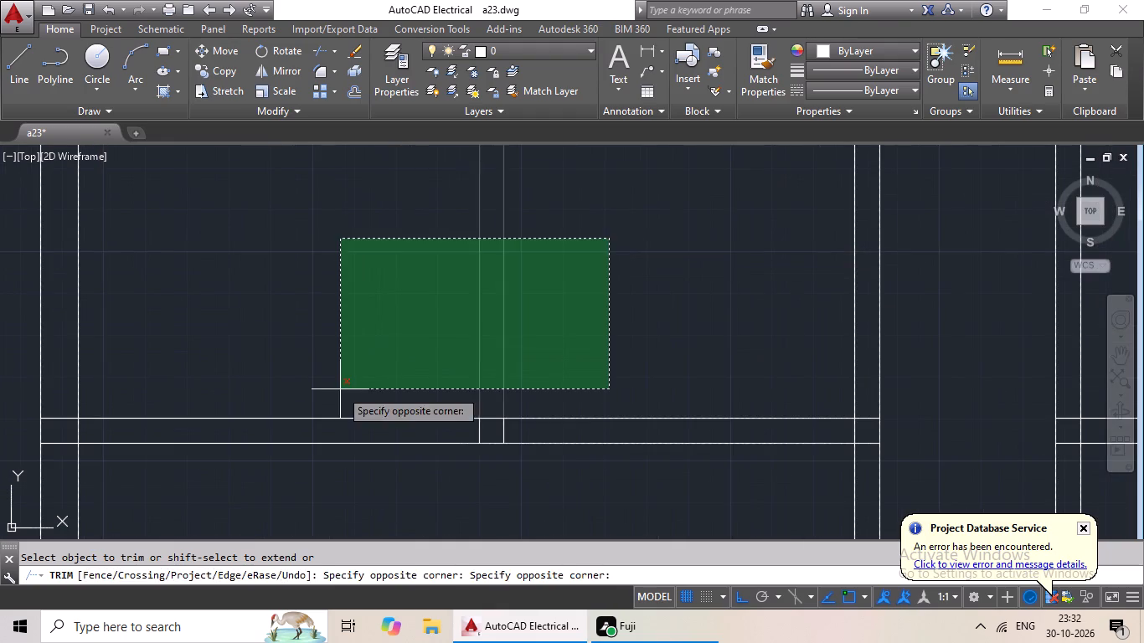
left_click(340, 389)
scroll(466, 336, "down", 3)
middle_click_drag(487, 332, 407, 358)
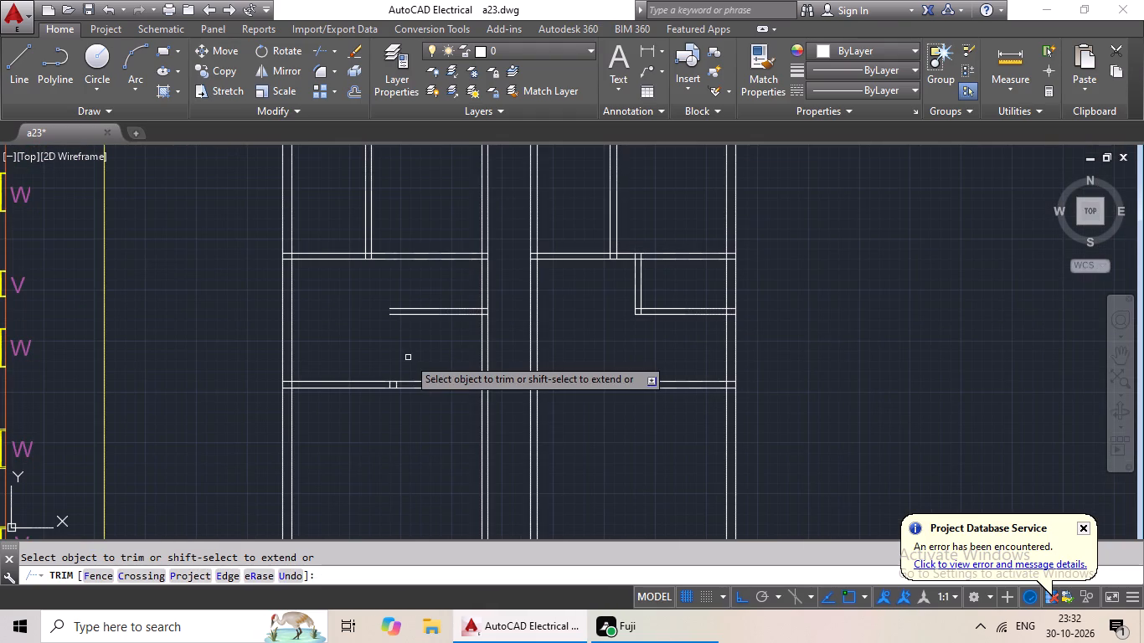
key("ctrl+z")
left_click_drag(614, 223, 518, 263)
left_click(518, 263)
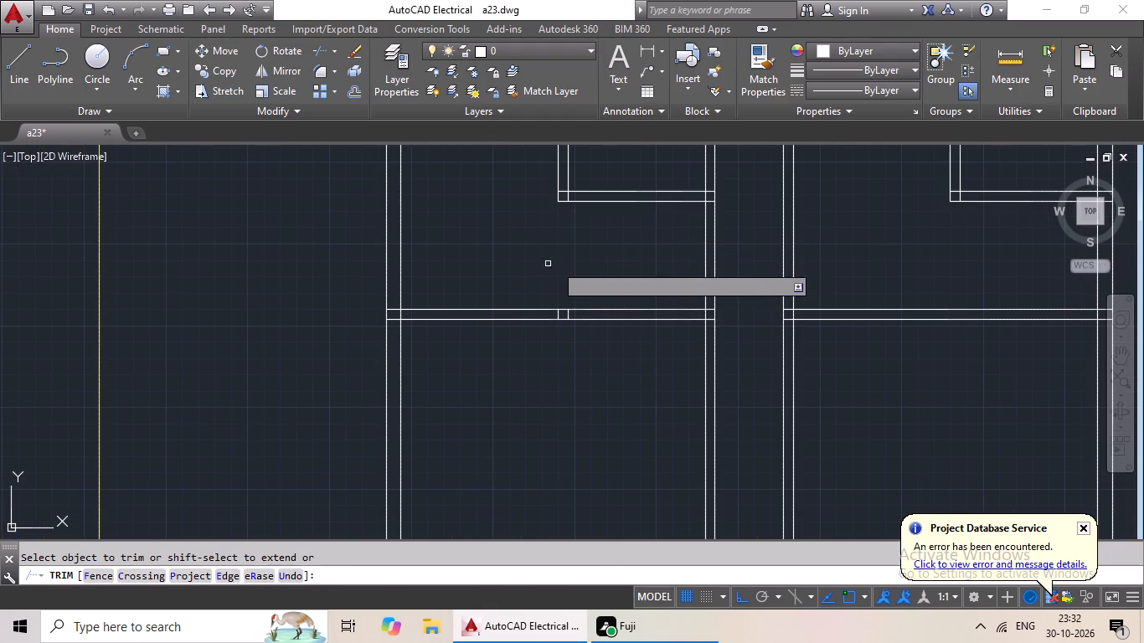
key("Escape")
Erase the two short leftover vertical lines inside the left half's lower cross wall.
scroll(558, 319, "up", 4)
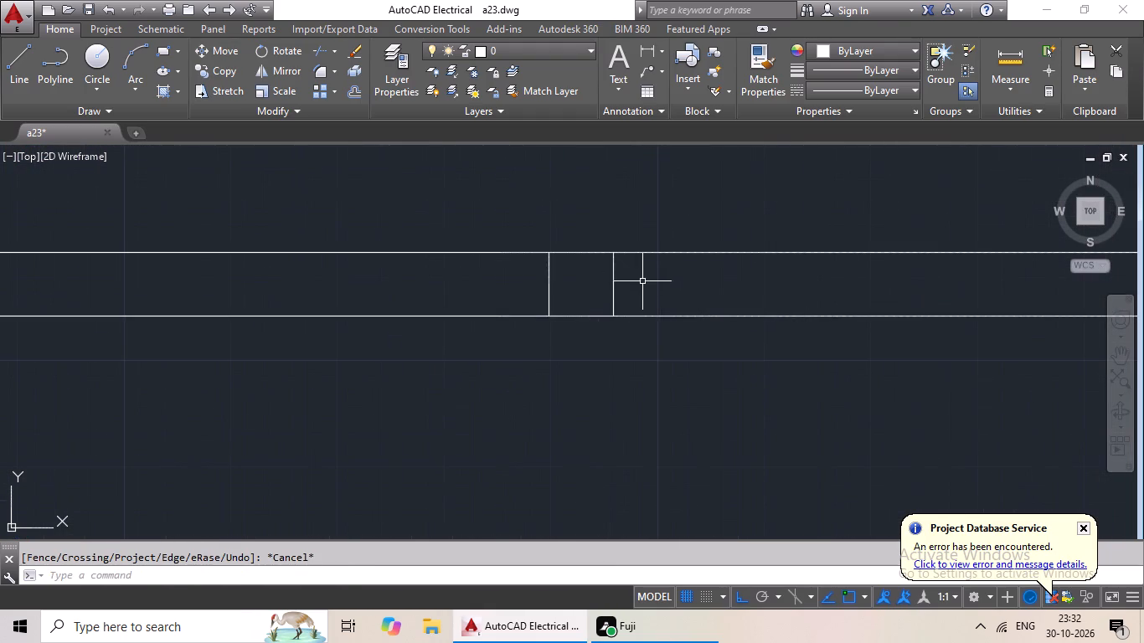
left_click_drag(642, 280, 470, 316)
left_click(486, 298)
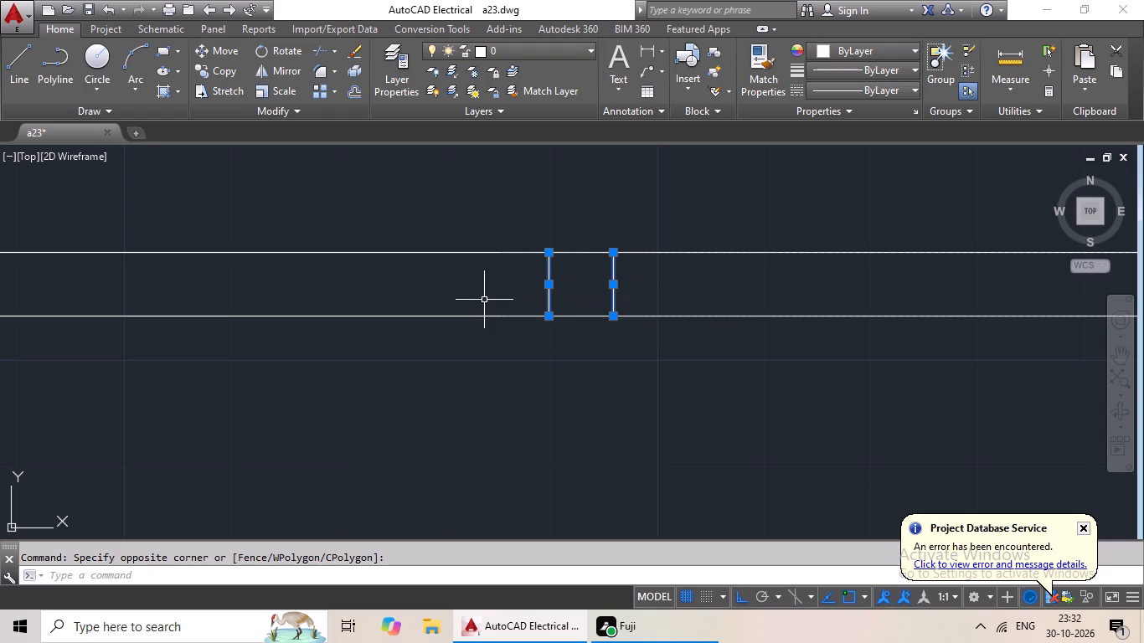
key("Delete")
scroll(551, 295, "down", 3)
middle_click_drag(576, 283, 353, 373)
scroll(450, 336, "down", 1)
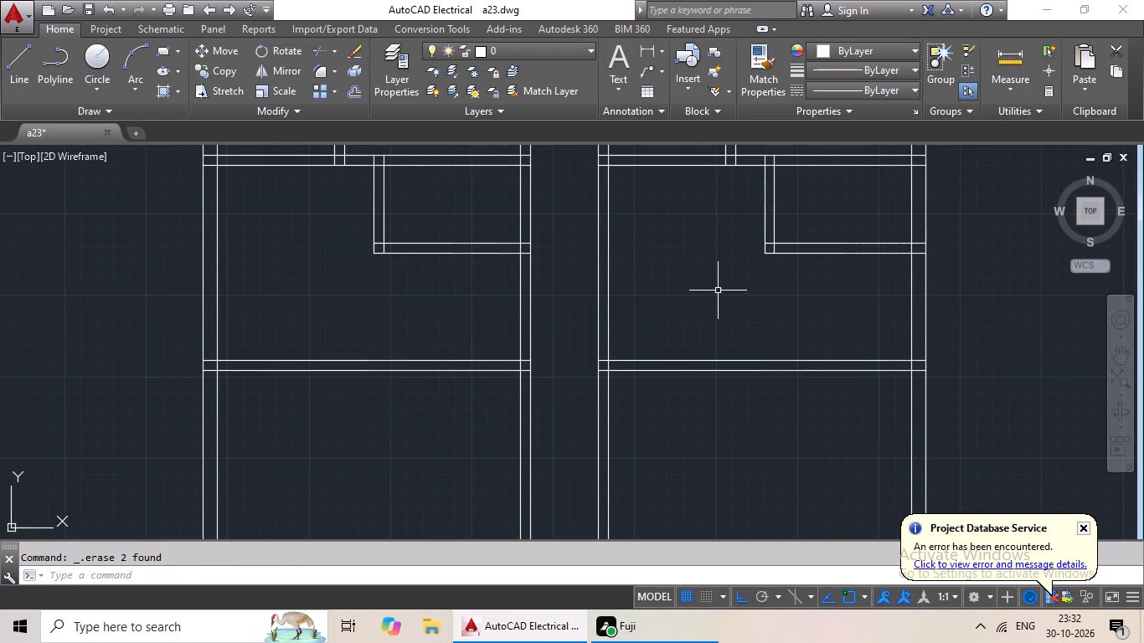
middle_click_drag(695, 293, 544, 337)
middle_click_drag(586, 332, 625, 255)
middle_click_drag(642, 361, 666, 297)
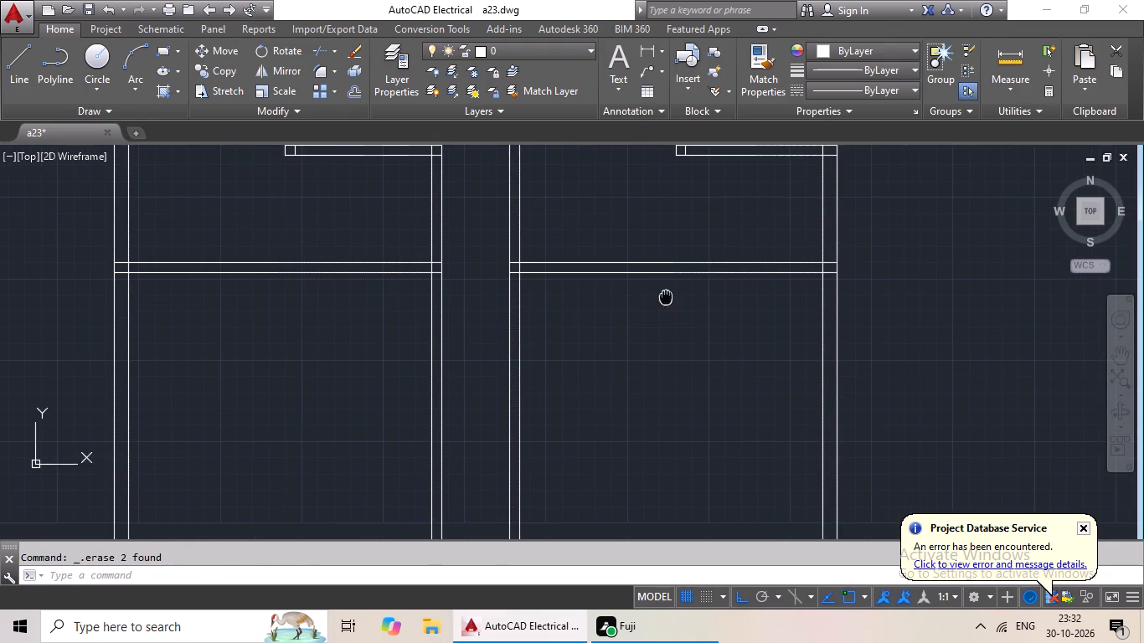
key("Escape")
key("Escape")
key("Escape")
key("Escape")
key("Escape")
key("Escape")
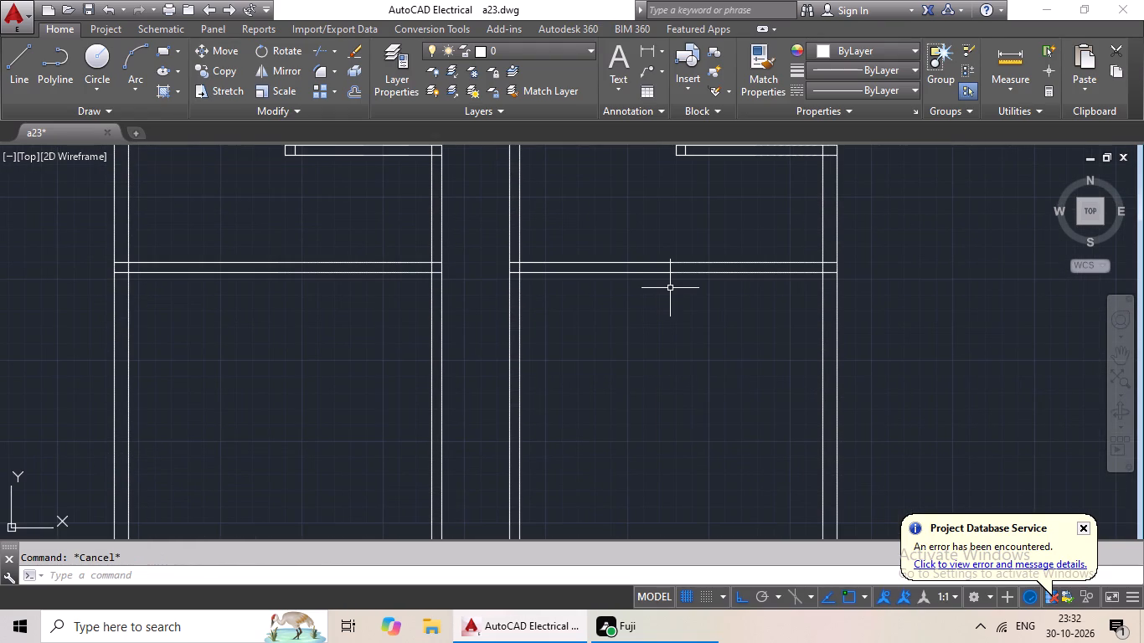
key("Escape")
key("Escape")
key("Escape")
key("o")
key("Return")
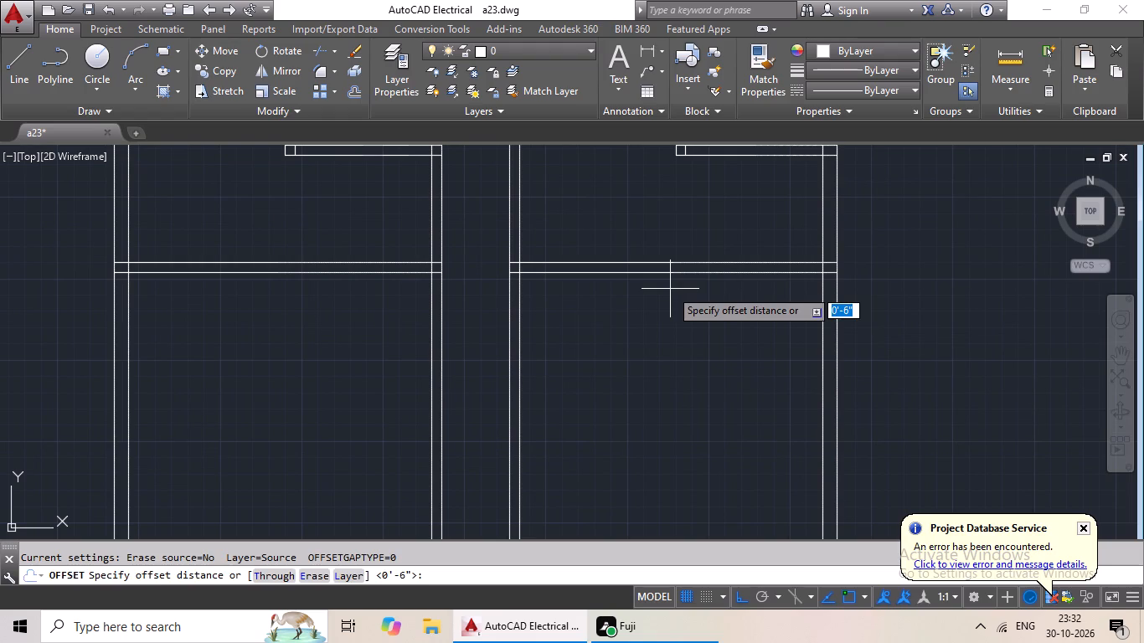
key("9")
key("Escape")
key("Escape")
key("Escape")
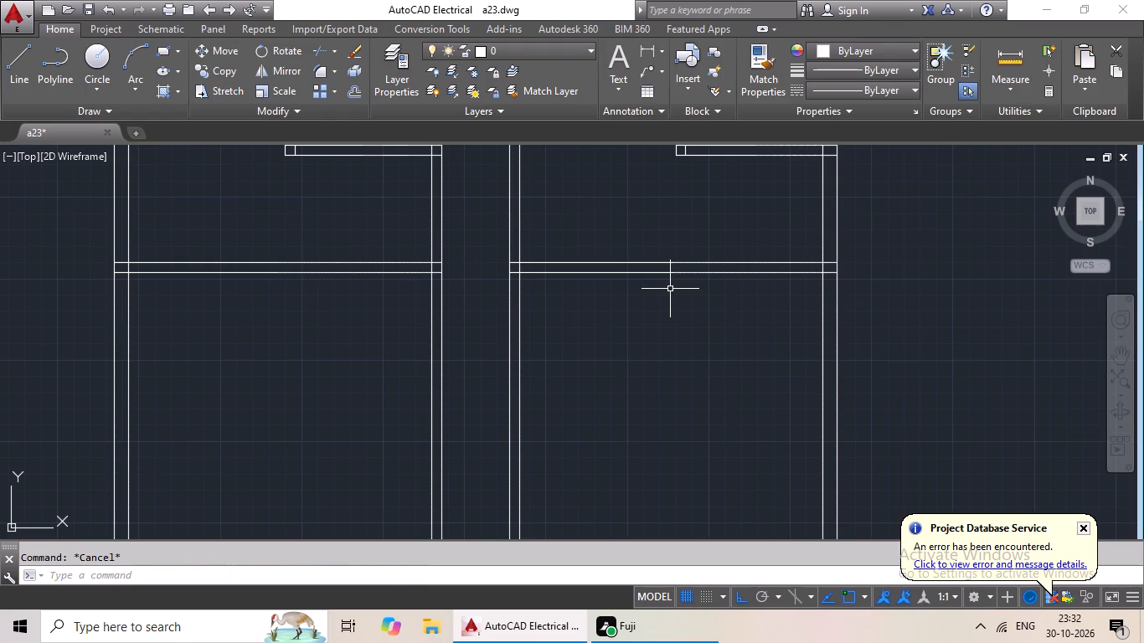
Offset the inner line of the right half's right outer wall 9' inward.
key("o")
key("Return")
type("9'")
key("Return")
scroll(690, 343, "down", 3)
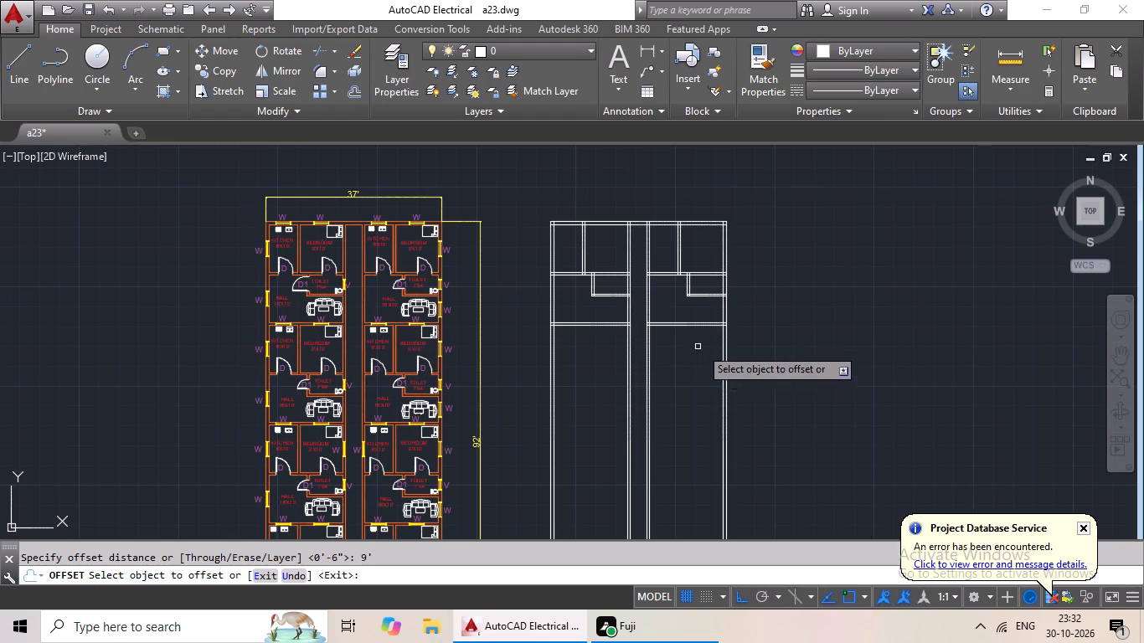
scroll(714, 358, "up", 3)
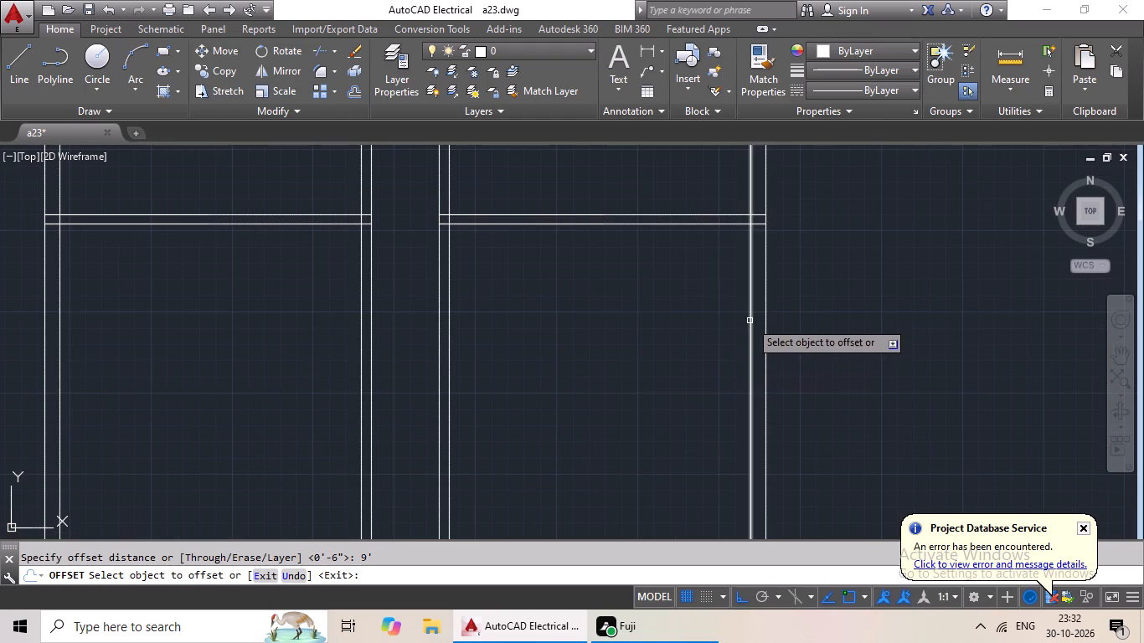
left_click(750, 320)
left_click(688, 344)
key("Escape")
key("Escape")
Offset the right half's new vertical line 6" away from the right outer wall to form a partition.
key("o")
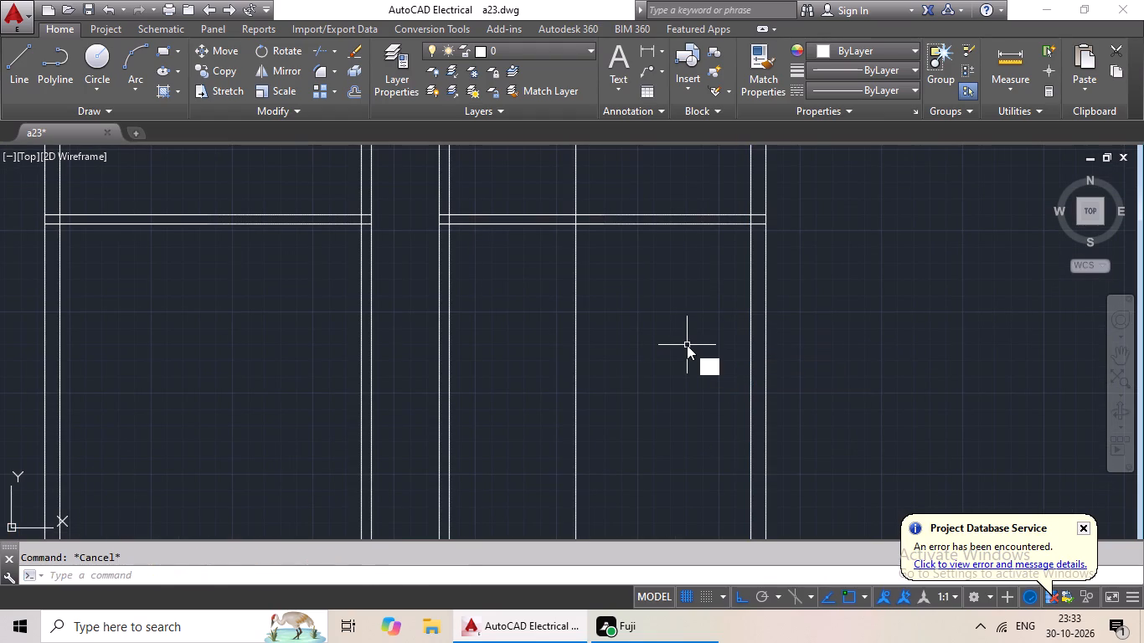
key("Return")
key("6")
key("shift+quotedbl")
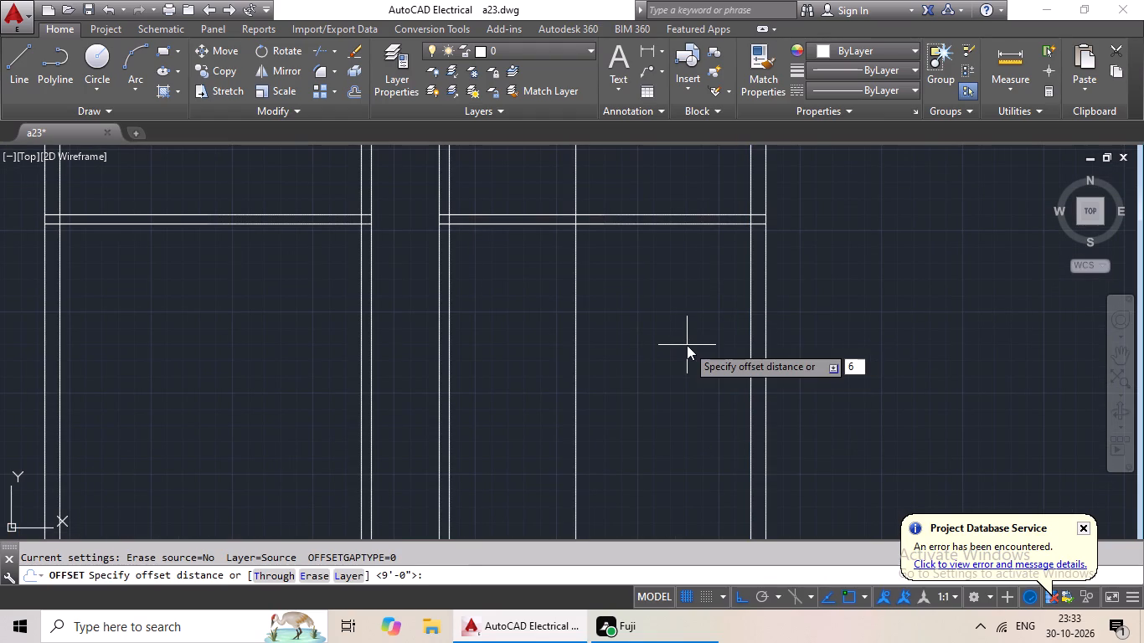
key("Return")
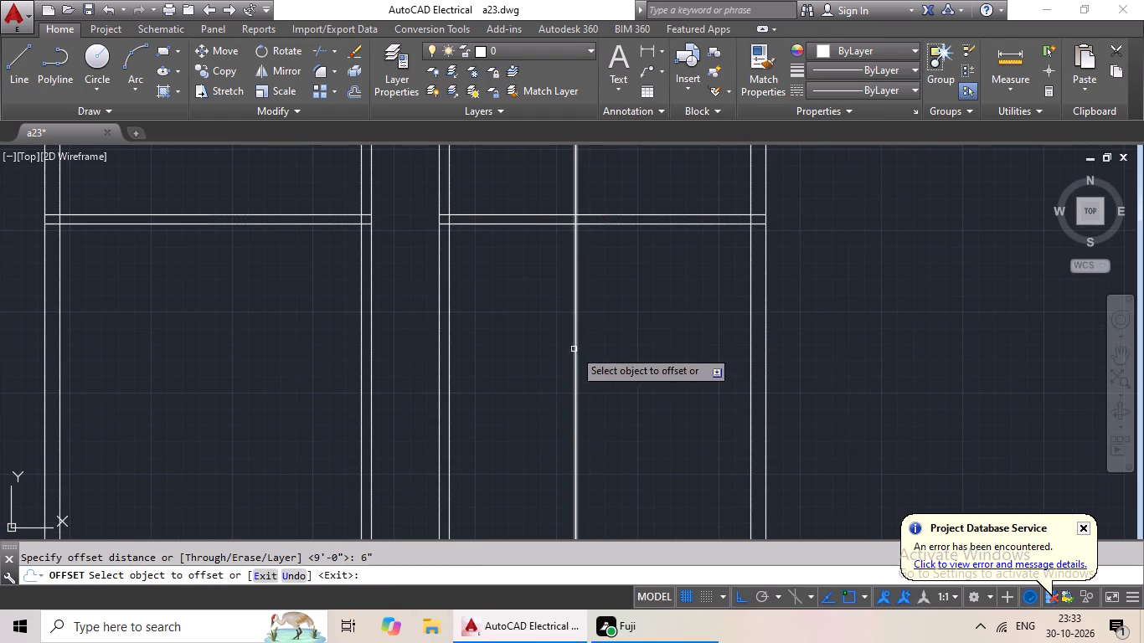
left_click(575, 347)
left_click(528, 372)
key("Escape")
key("Escape")
Trim the right half's new vertical partition out of the middle room above the lower cross wall.
type("TR")
key("space")
key("space")
middle_click_drag(621, 244, 600, 378)
scroll(555, 306, "up", 1)
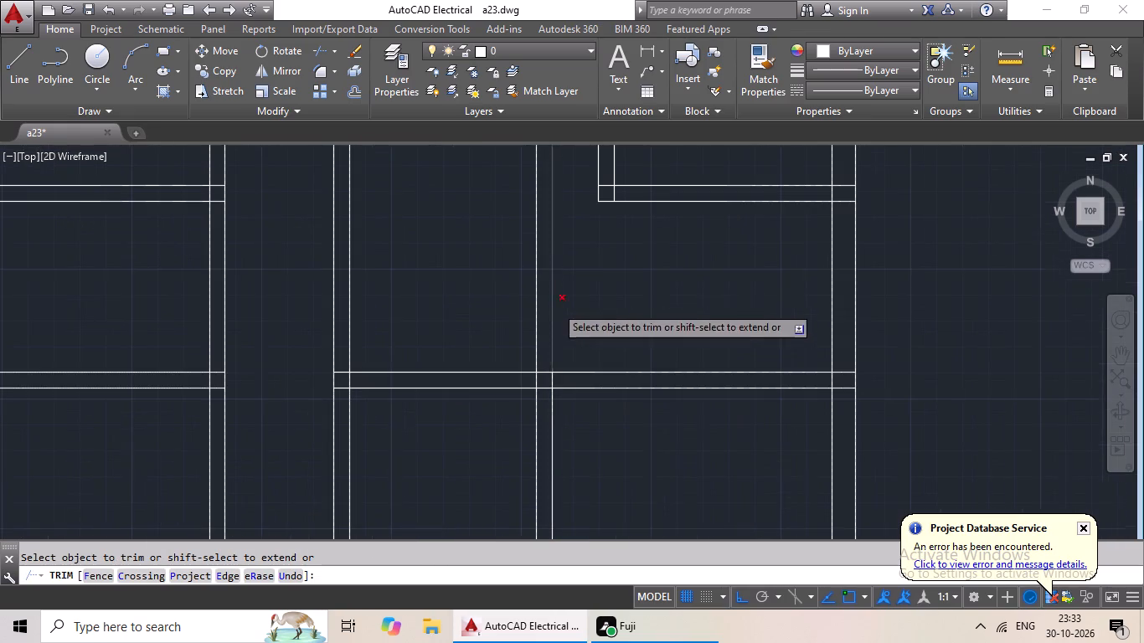
left_click_drag(625, 274, 448, 332)
left_click(448, 332)
scroll(524, 311, "down", 2)
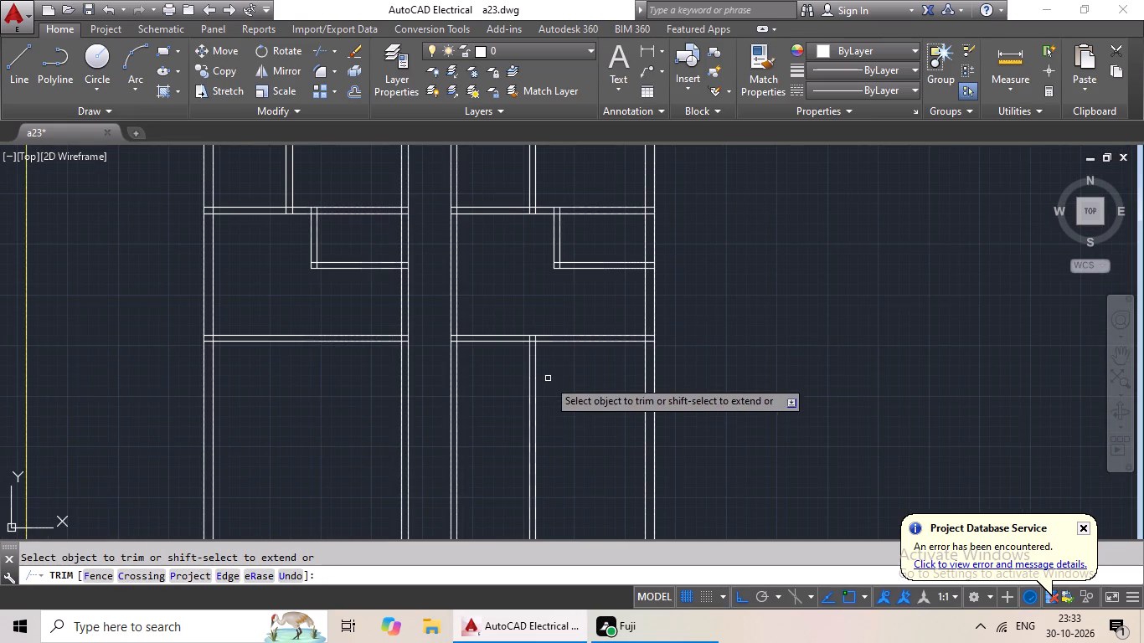
middle_click_drag(560, 409, 573, 363)
key("Escape")
key("Escape")
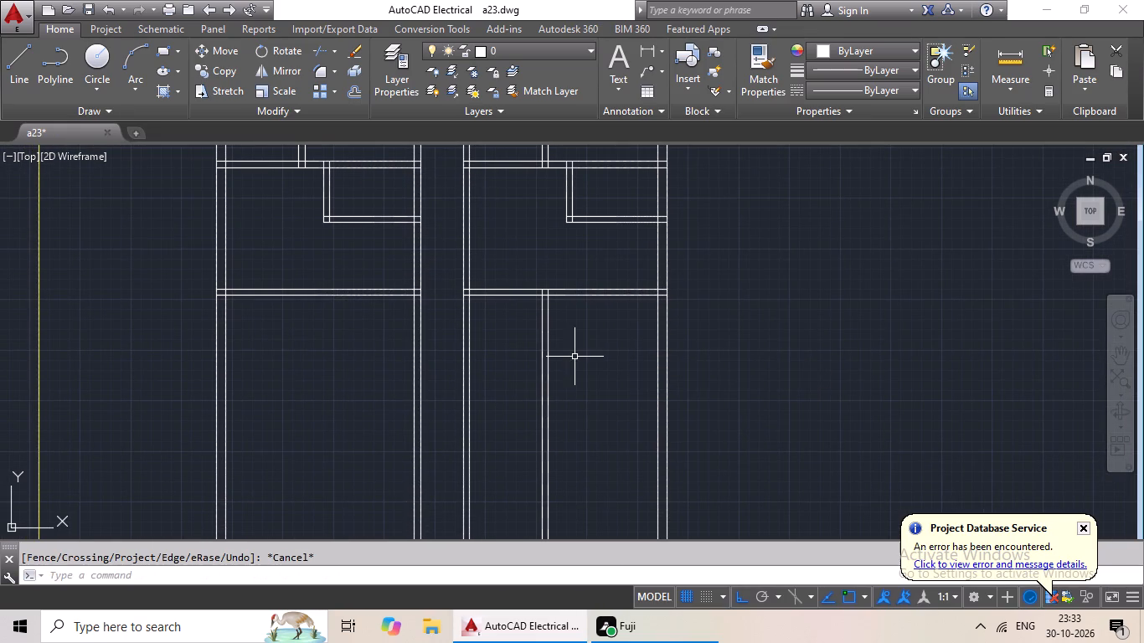
Offset the lower line of the right half's lower cross wall 10' downward.
key("o")
key("Return")
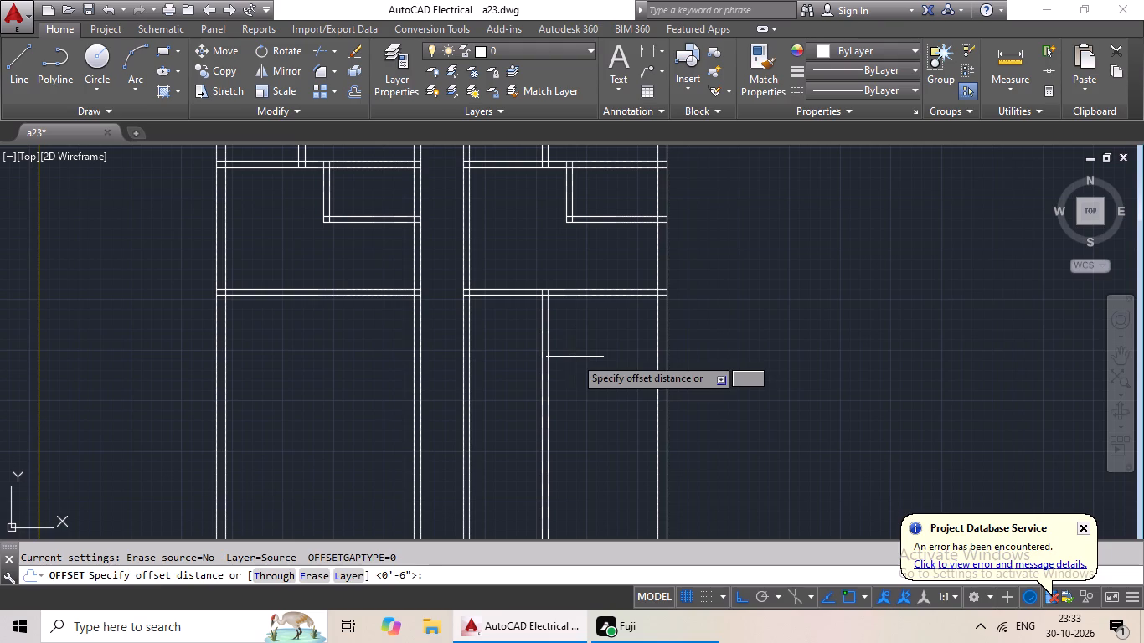
type("10'")
key("Return")
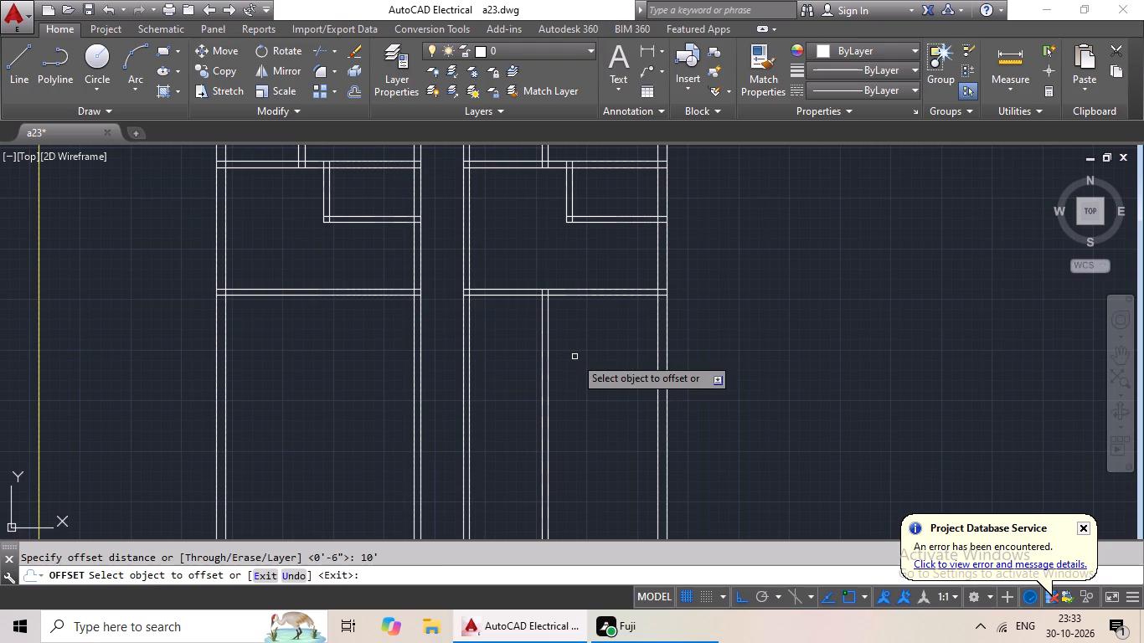
left_click(612, 296)
left_click(612, 321)
key("Escape")
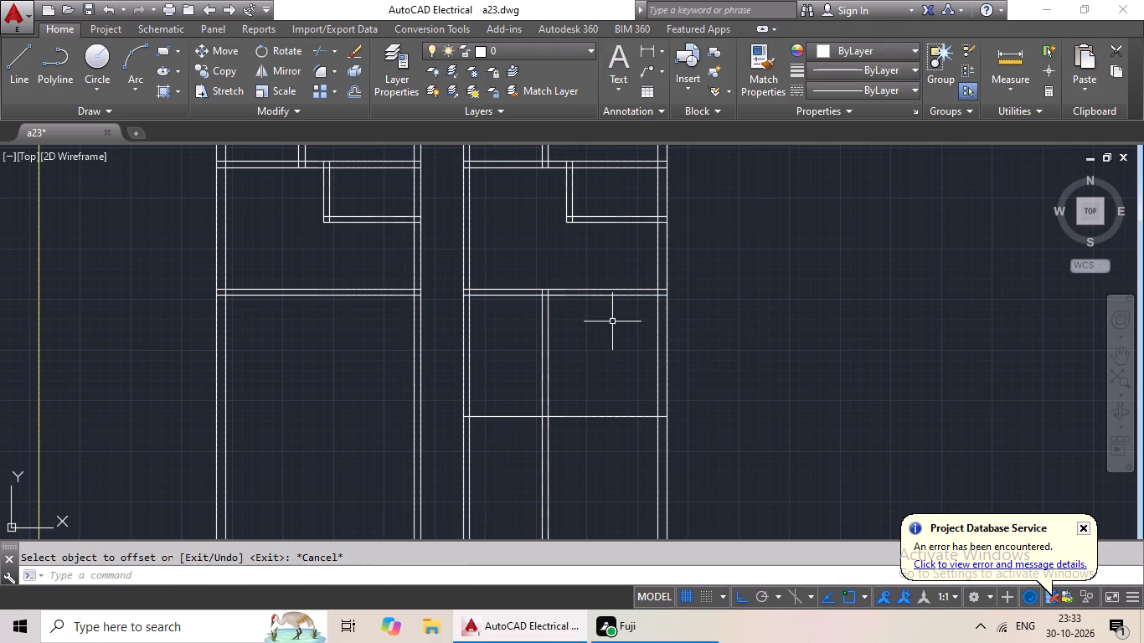
key("Escape")
Offset the right half's new horizontal line 6" downward to form another cross wall.
key("o")
key("Return")
key("6")
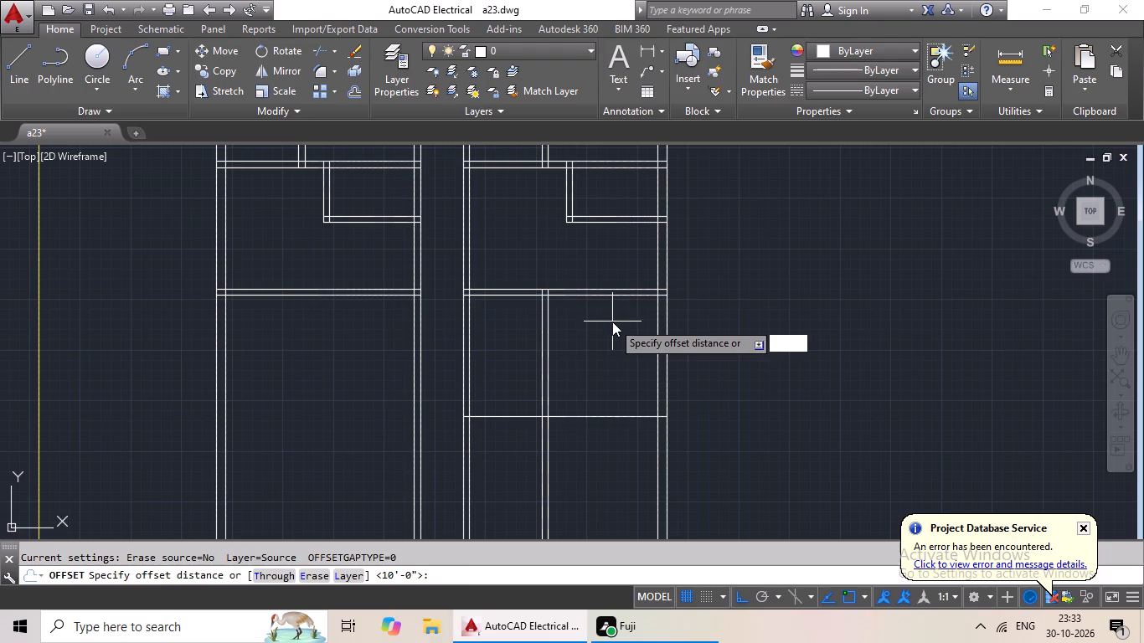
key("shift+quotedbl")
key("Return")
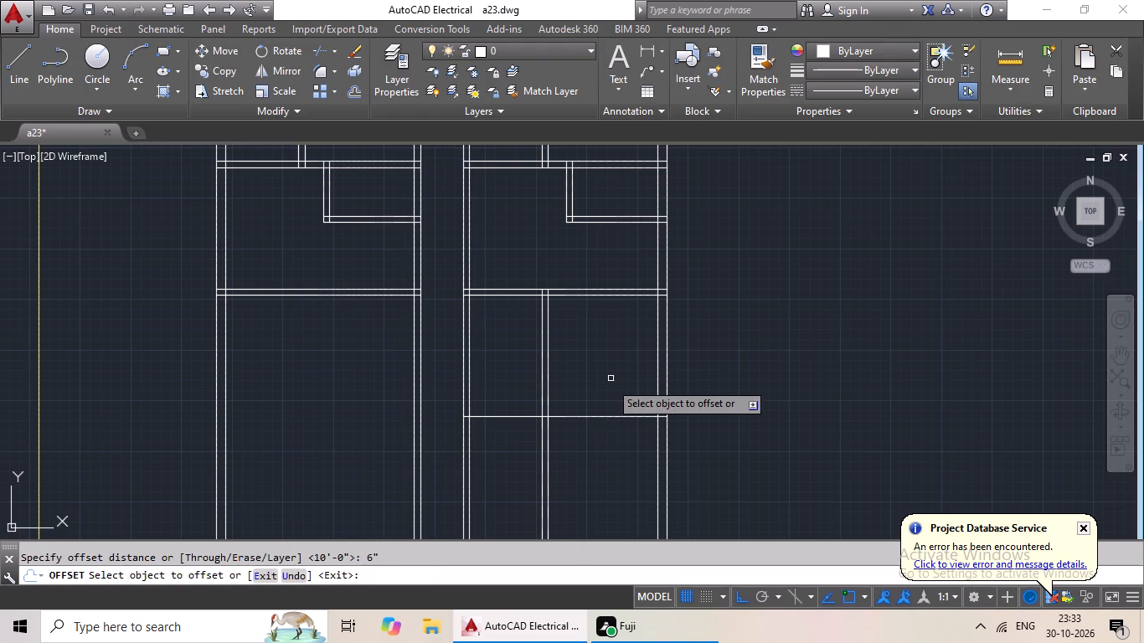
left_click_drag(595, 417, 594, 426)
left_click(590, 462)
key("Escape")
key("Escape")
key("Escape")
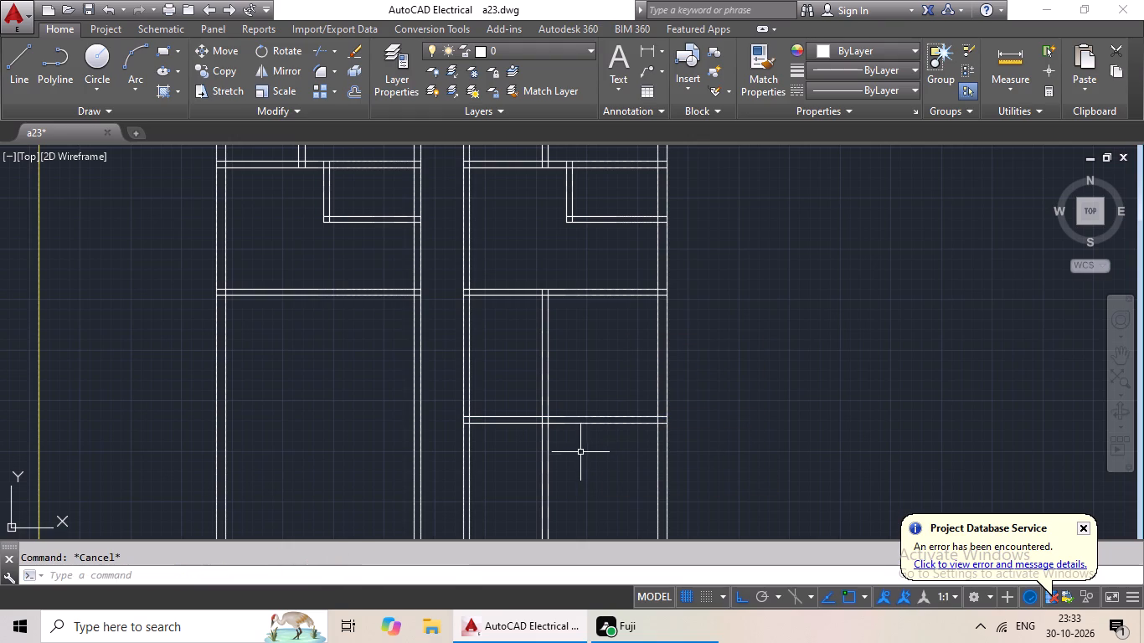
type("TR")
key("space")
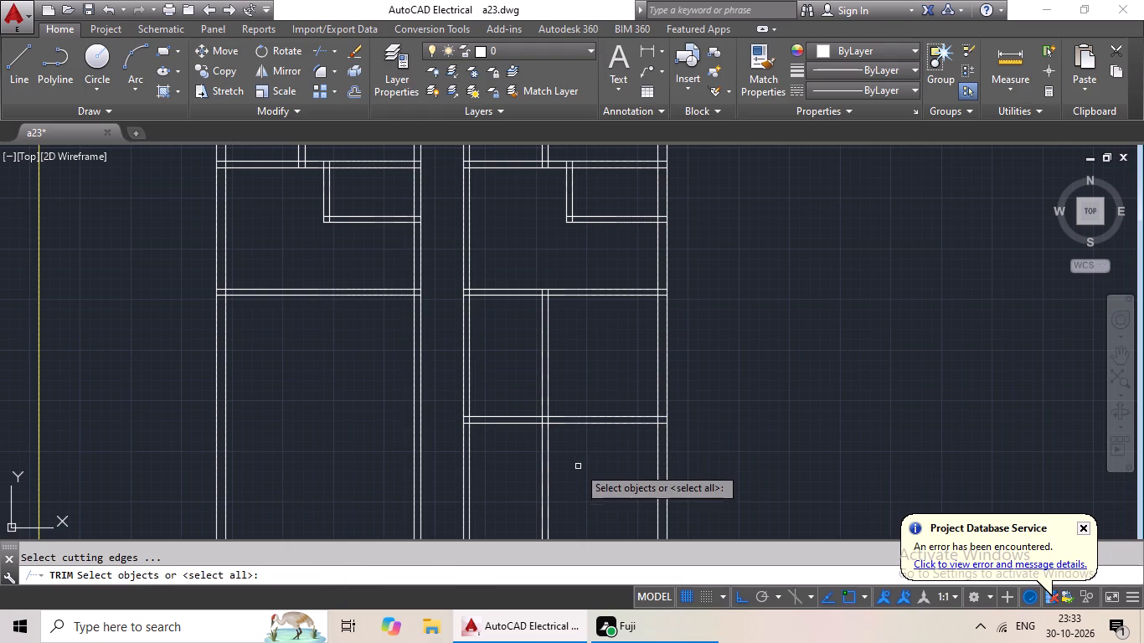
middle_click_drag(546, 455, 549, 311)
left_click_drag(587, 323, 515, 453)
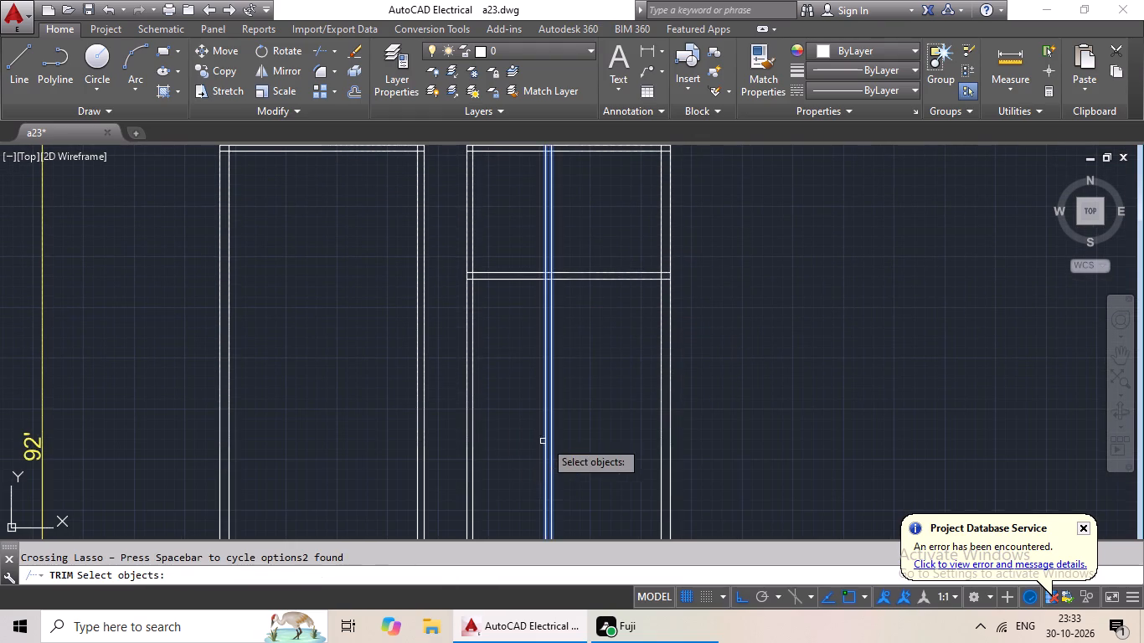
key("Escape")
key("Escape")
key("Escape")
Trim the right half's new vertical partition below the new cross wall.
key("t")
key("r")
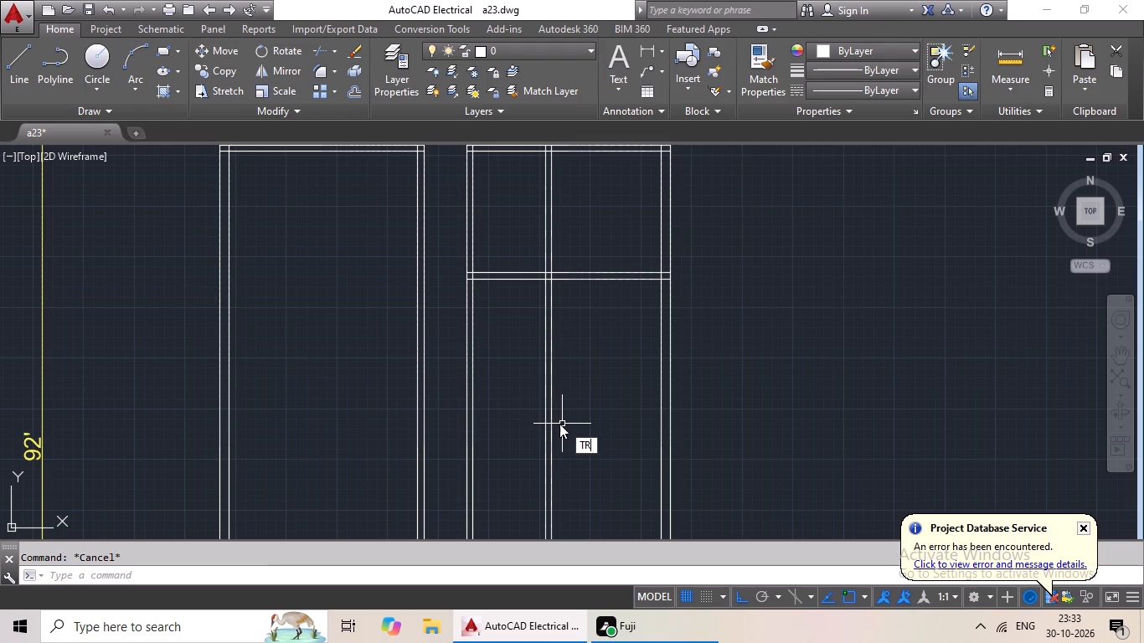
key("space")
key("space")
scroll(567, 414, "up", 1)
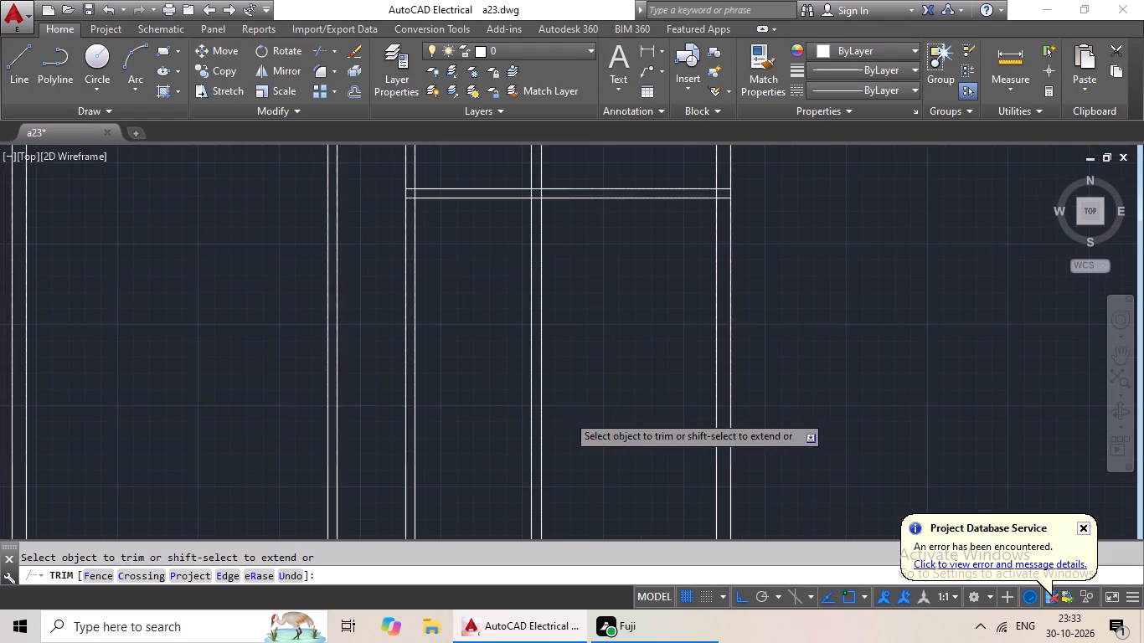
left_click_drag(587, 327, 488, 424)
left_click(488, 424)
scroll(547, 390, "down", 3)
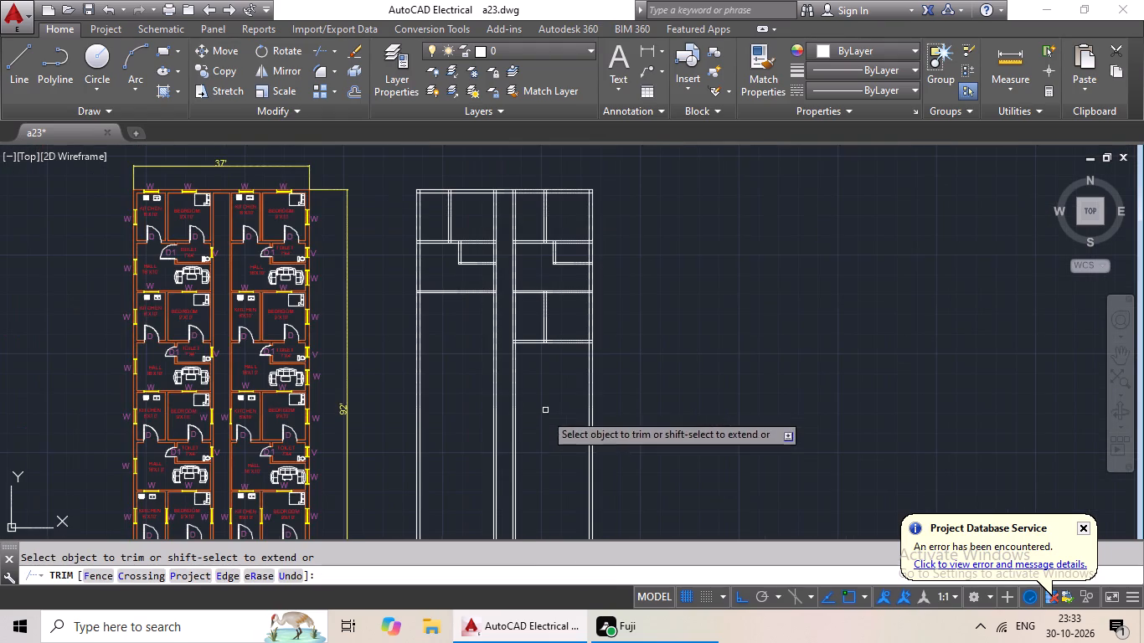
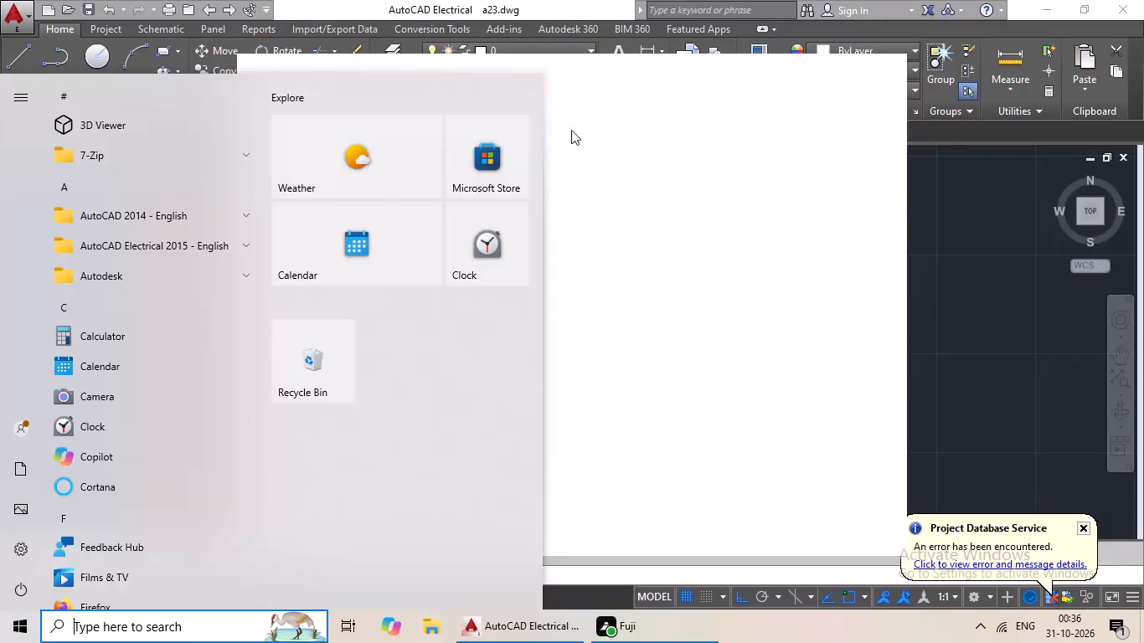
Return to the drawing and end the running Trim command.
left_click(962, 210)
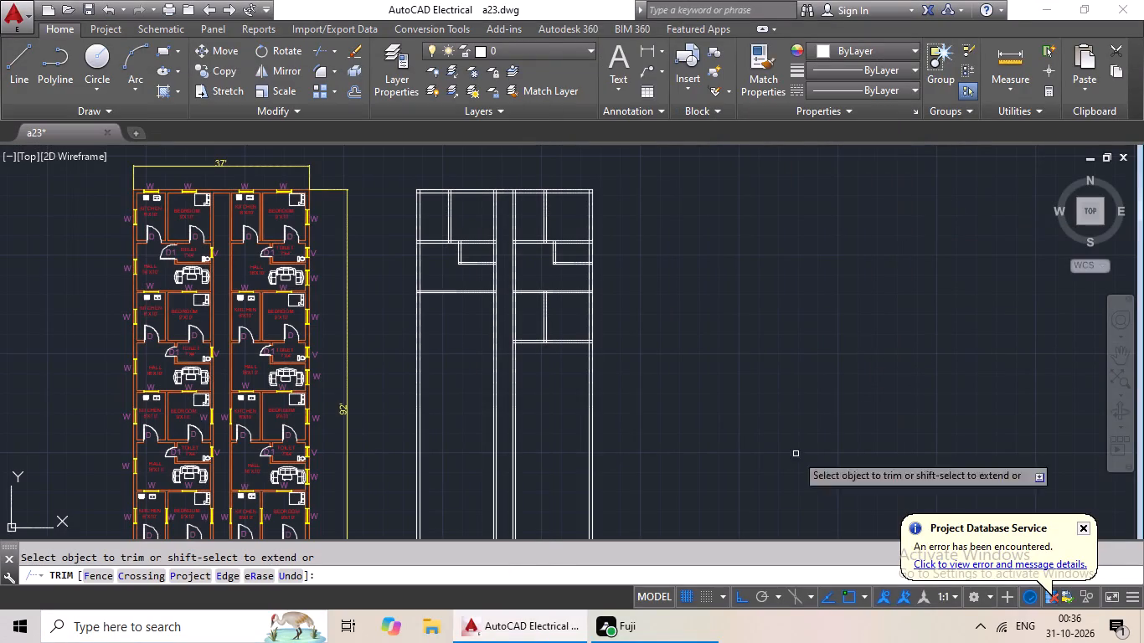
key("Escape")
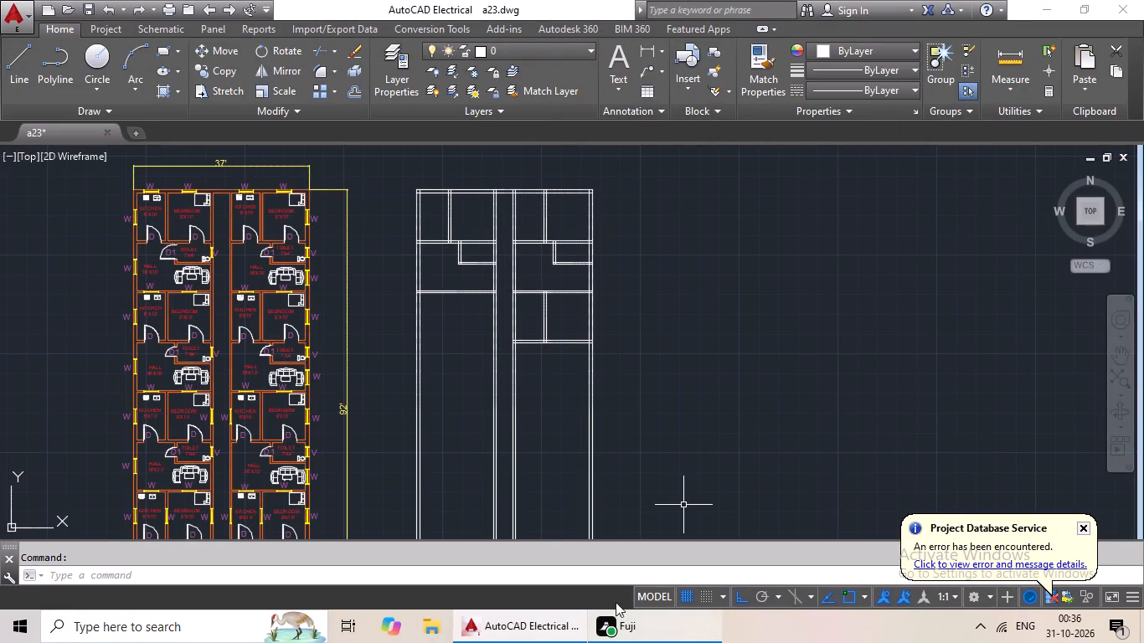
scroll(647, 275, "down", 2)
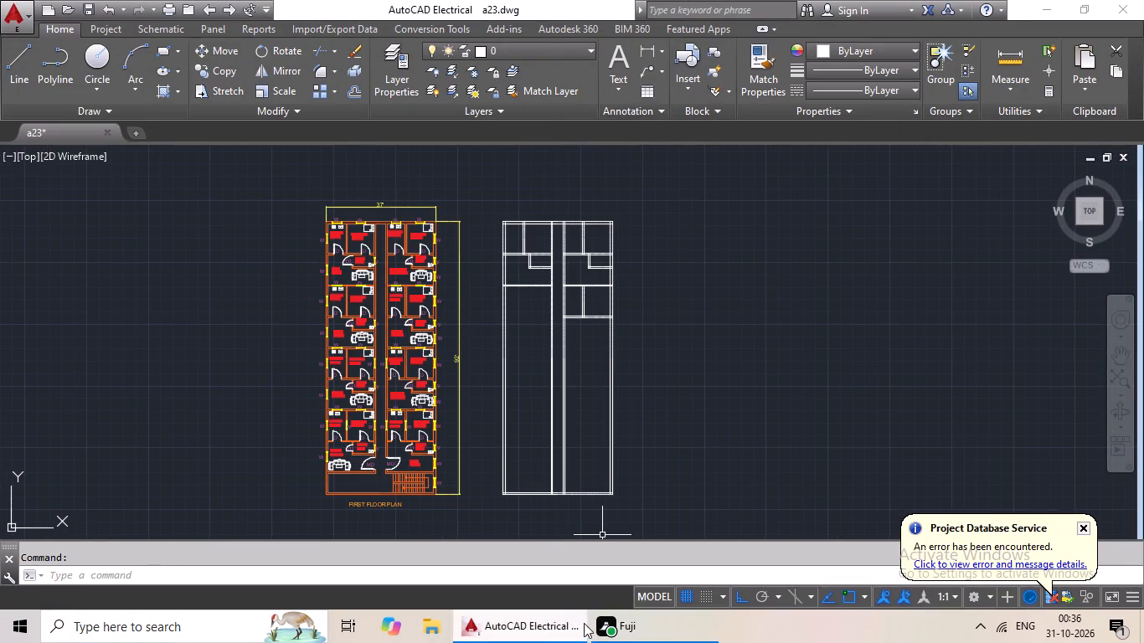
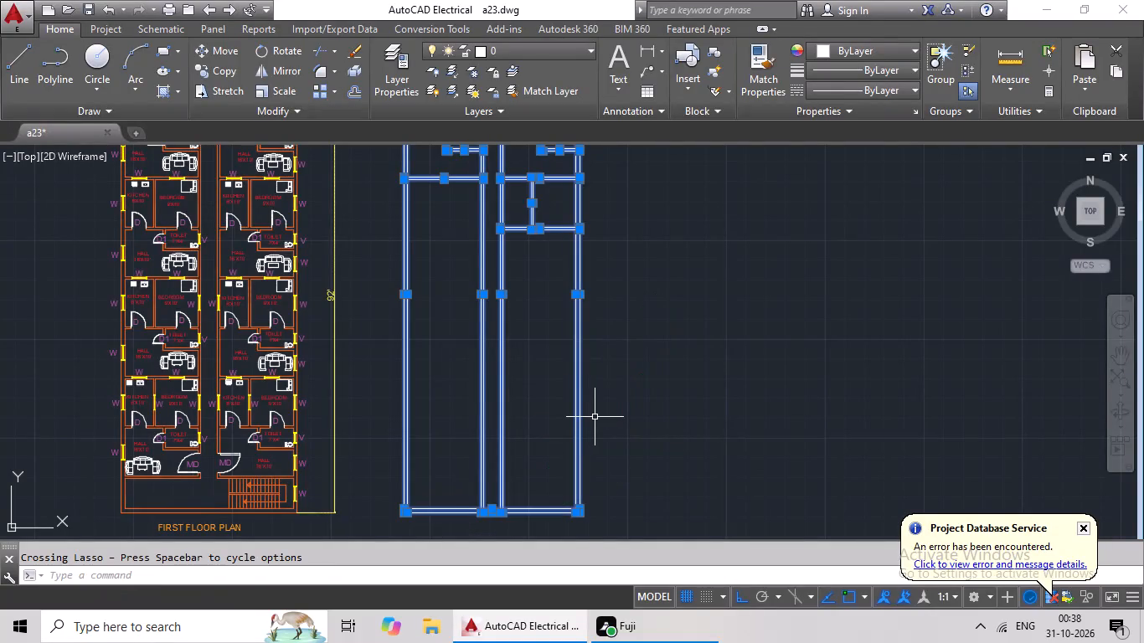
Erase the selected redrawn wall lines beside the original first floor plan.
key("Delete")
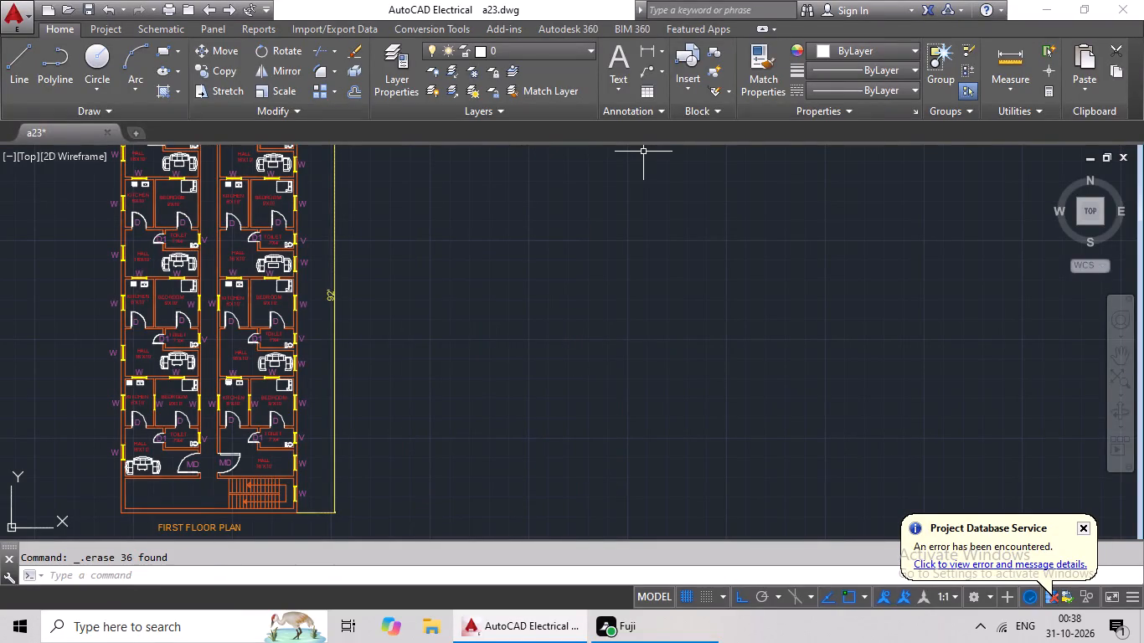
Draw a closed 37' by 92' rectangular outline with lines beside the original plan, level with its top edge.
scroll(671, 57, "down", 3)
scroll(619, 166, "down", 1)
middle_click_drag(557, 320, 460, 399)
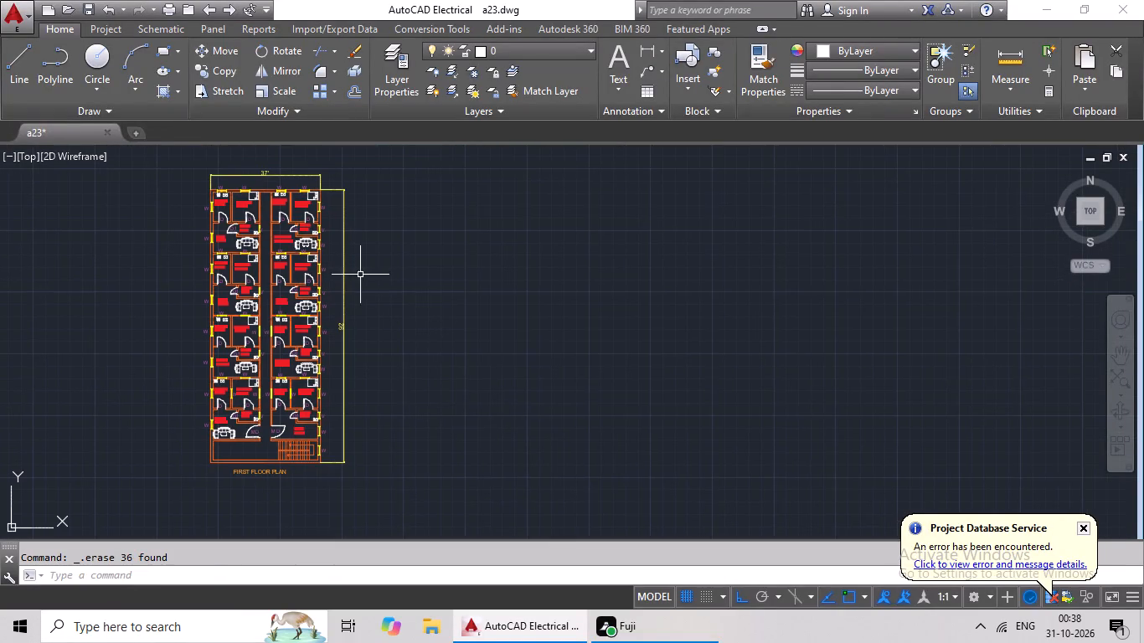
left_click(11, 66)
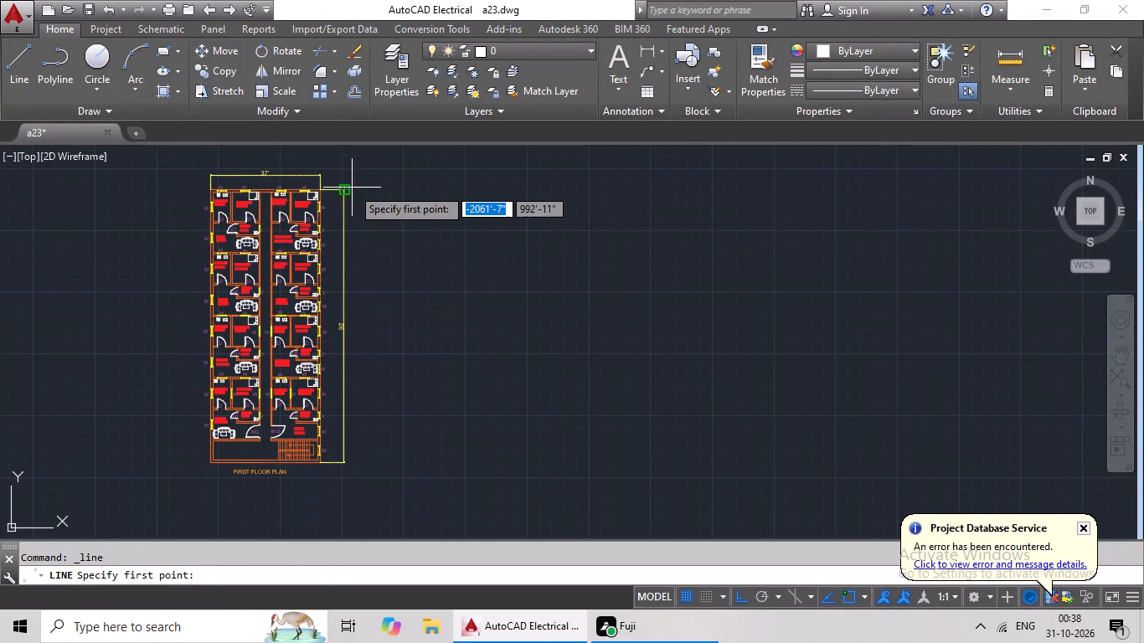
scroll(352, 188, "up", 2)
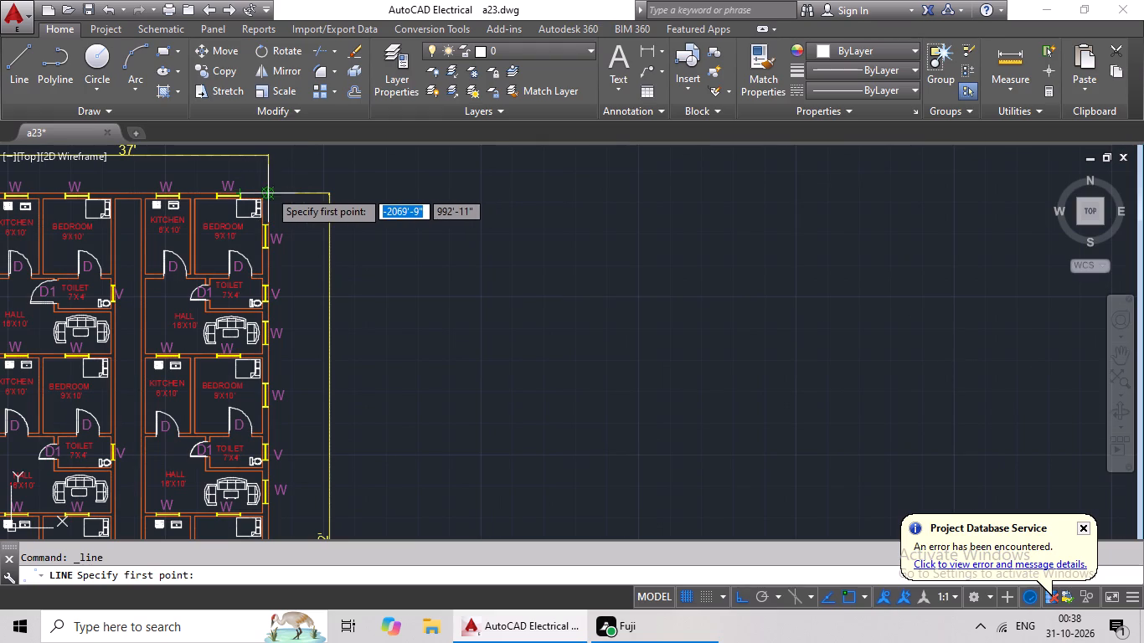
left_click(482, 193)
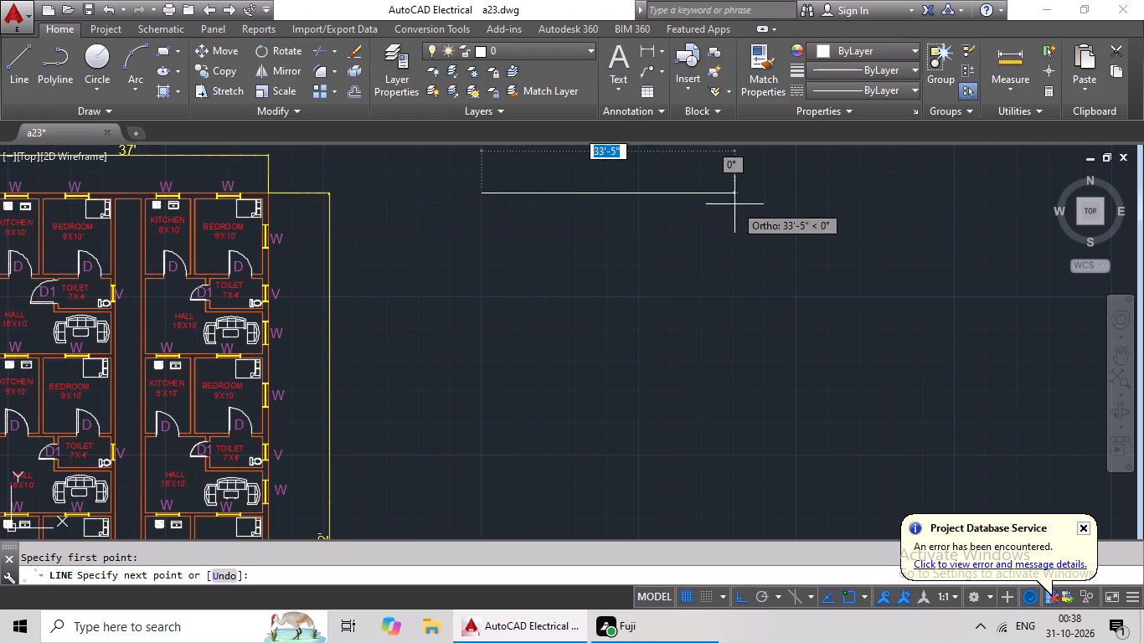
middle_click_drag(734, 204, 419, 209)
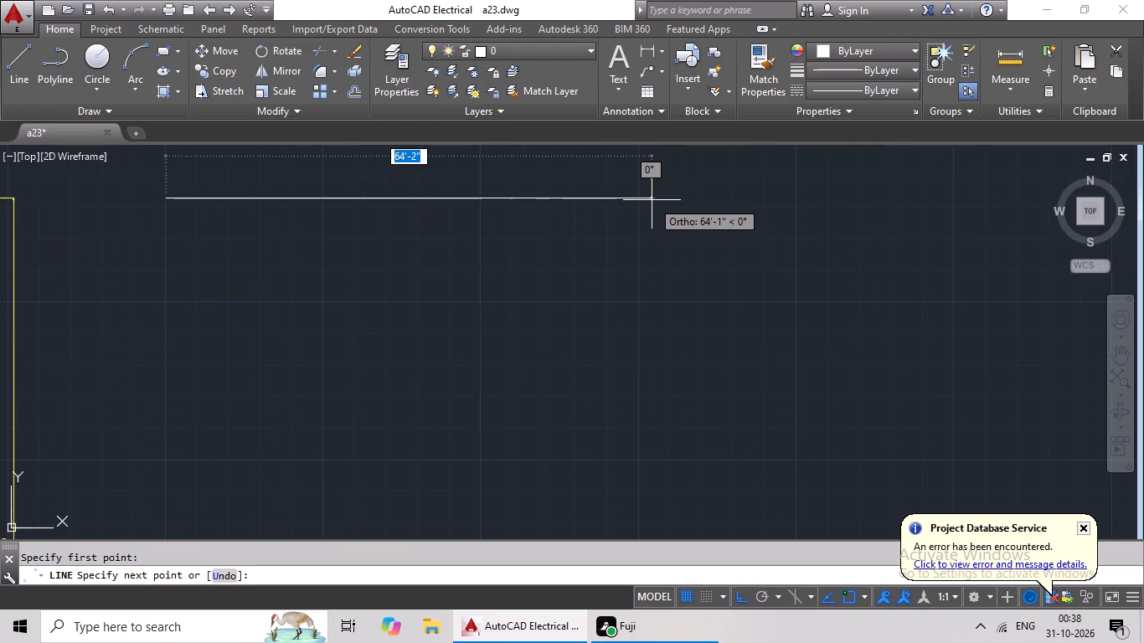
type("37'")
key("Return")
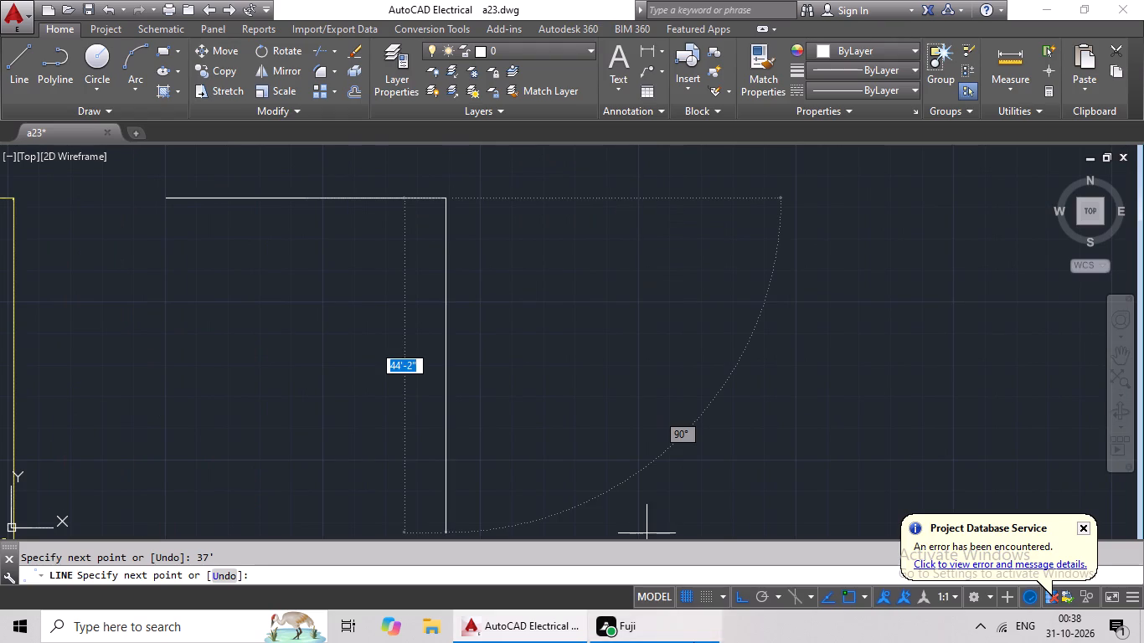
type("92'")
key("Return")
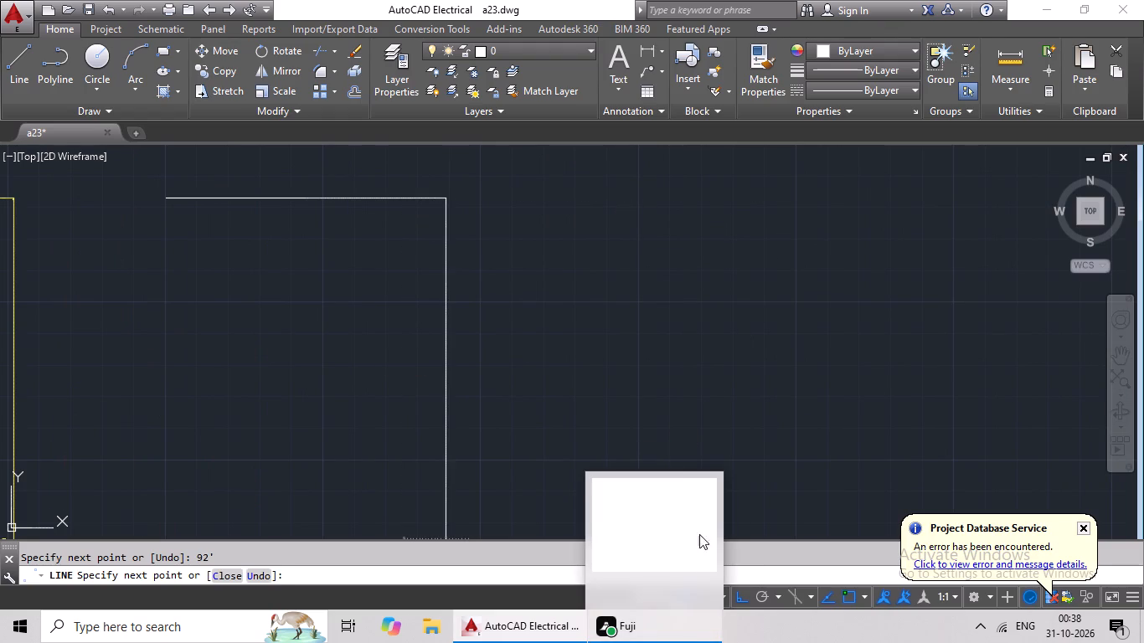
middle_click_drag(625, 343, 627, 267)
middle_click_drag(184, 412, 225, 288)
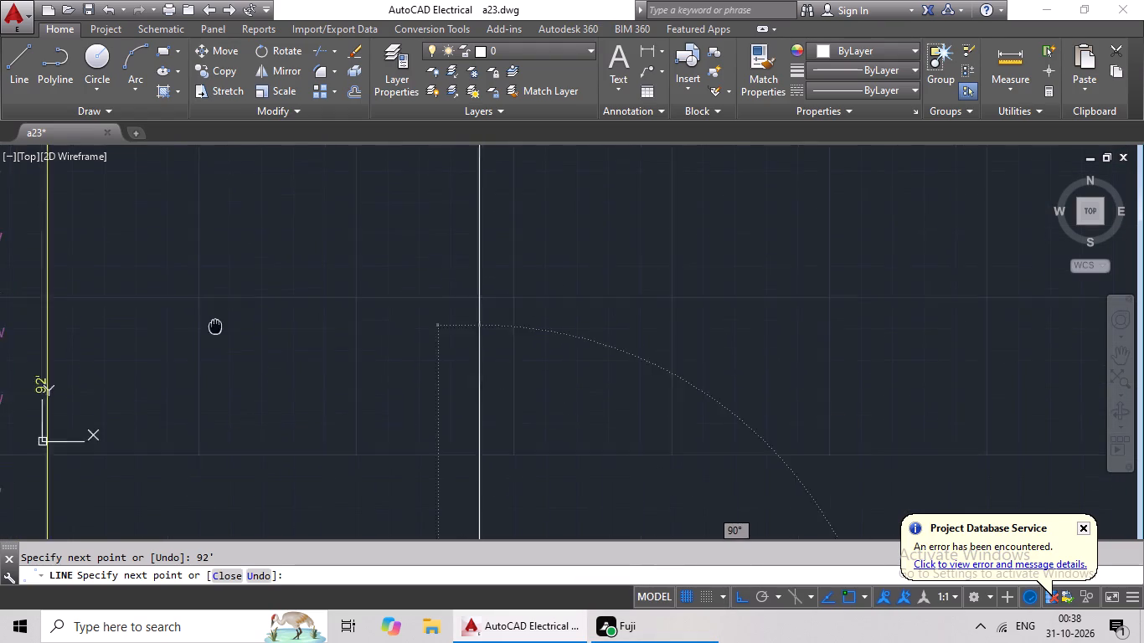
middle_click_drag(225, 288, 234, 229)
middle_click_drag(265, 452, 307, 308)
scroll(307, 307, "down", 3)
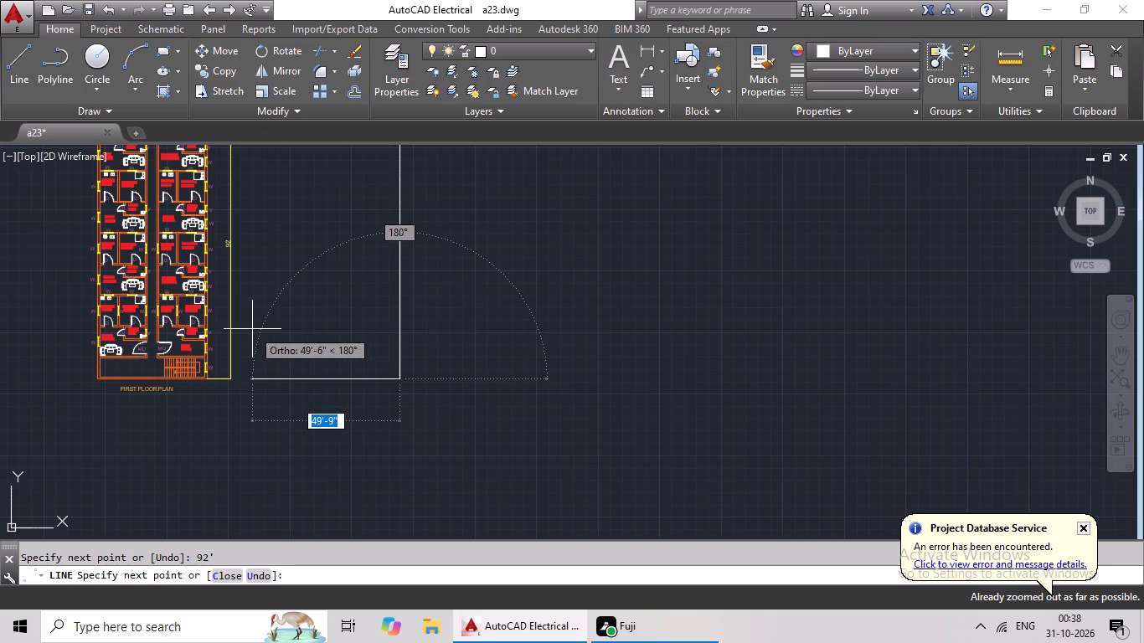
type("37'")
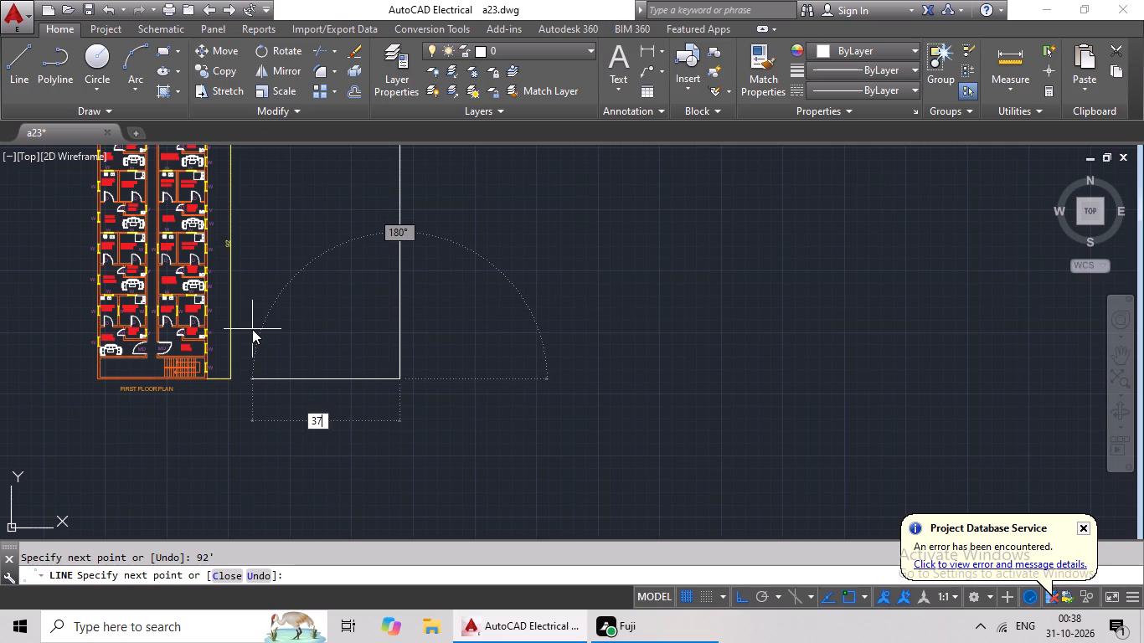
key("Return")
middle_click_drag(390, 223, 368, 327)
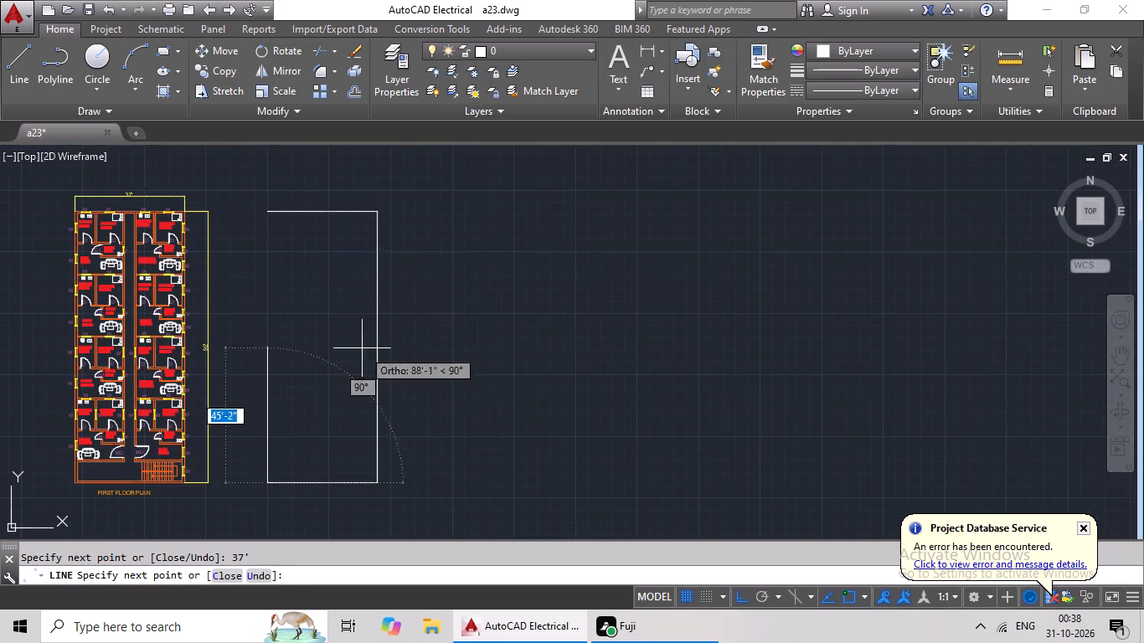
left_click_drag(270, 211, 305, 207)
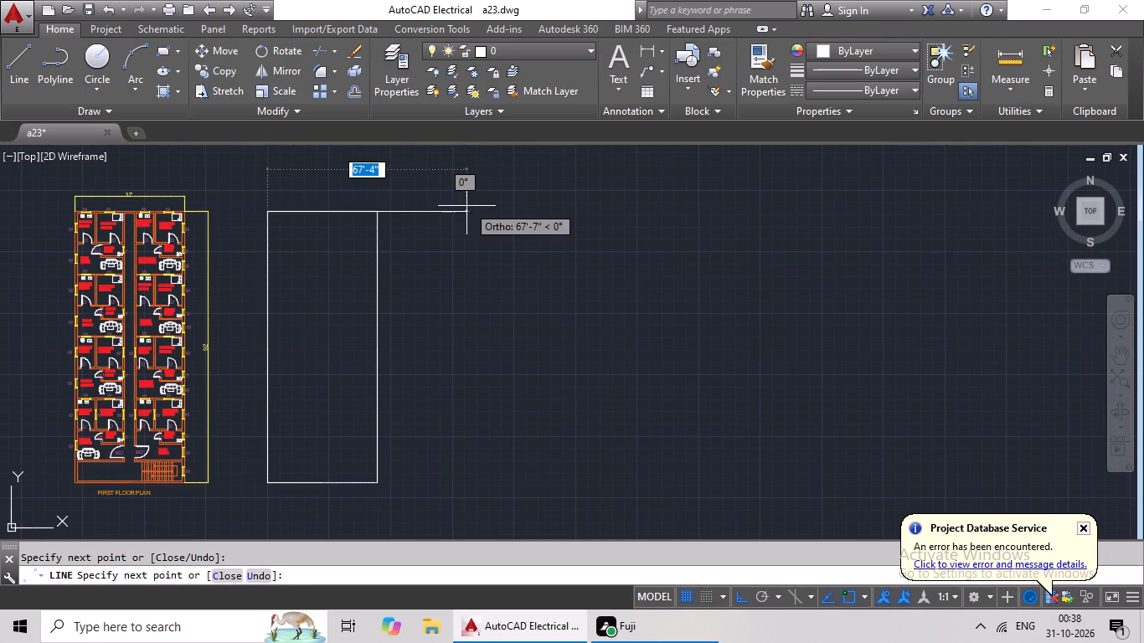
key("Escape")
Offset all four outline lines 9" inward to form the outer walls.
scroll(234, 273, "up", 3)
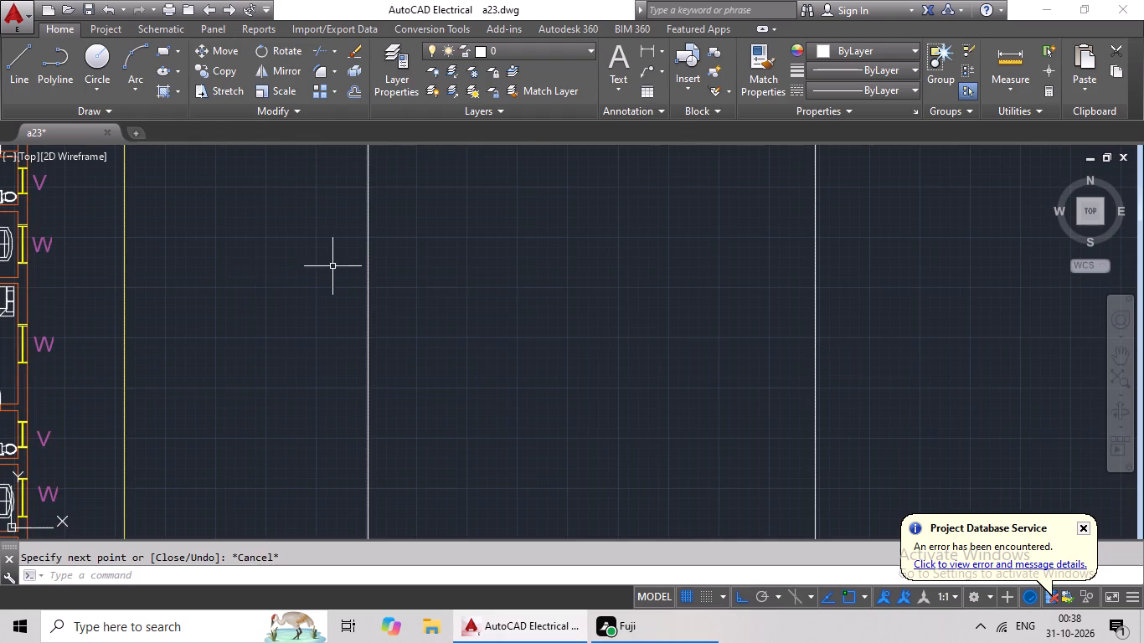
scroll(344, 268, "down", 3)
middle_click_drag(378, 270, 298, 268)
key("Escape")
key("o")
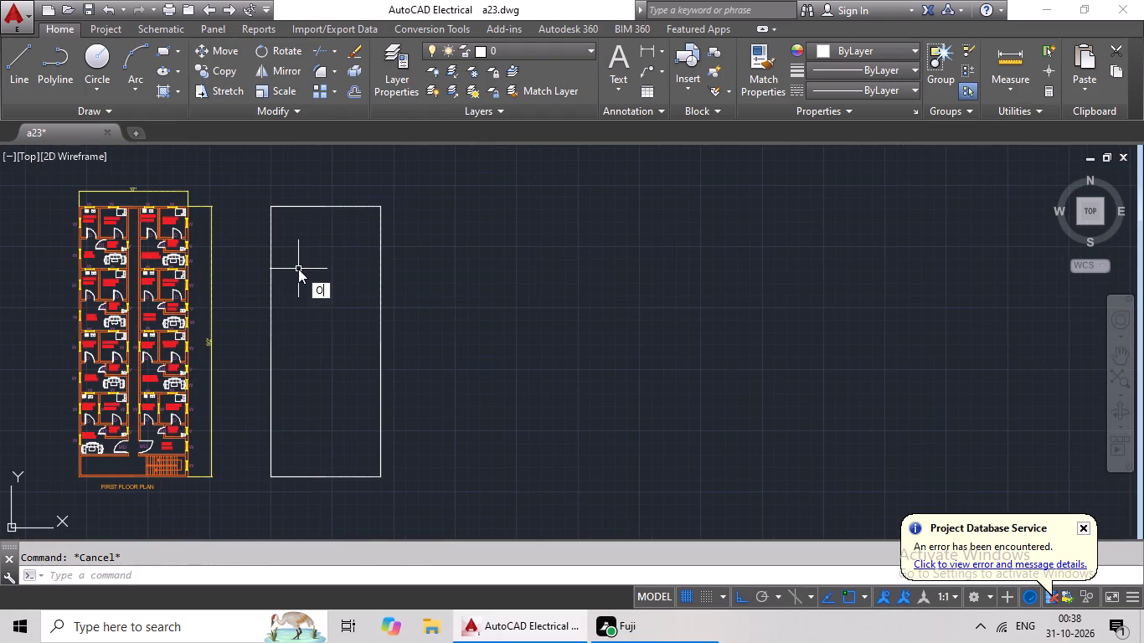
key("Return")
type("9\"")
key("Return")
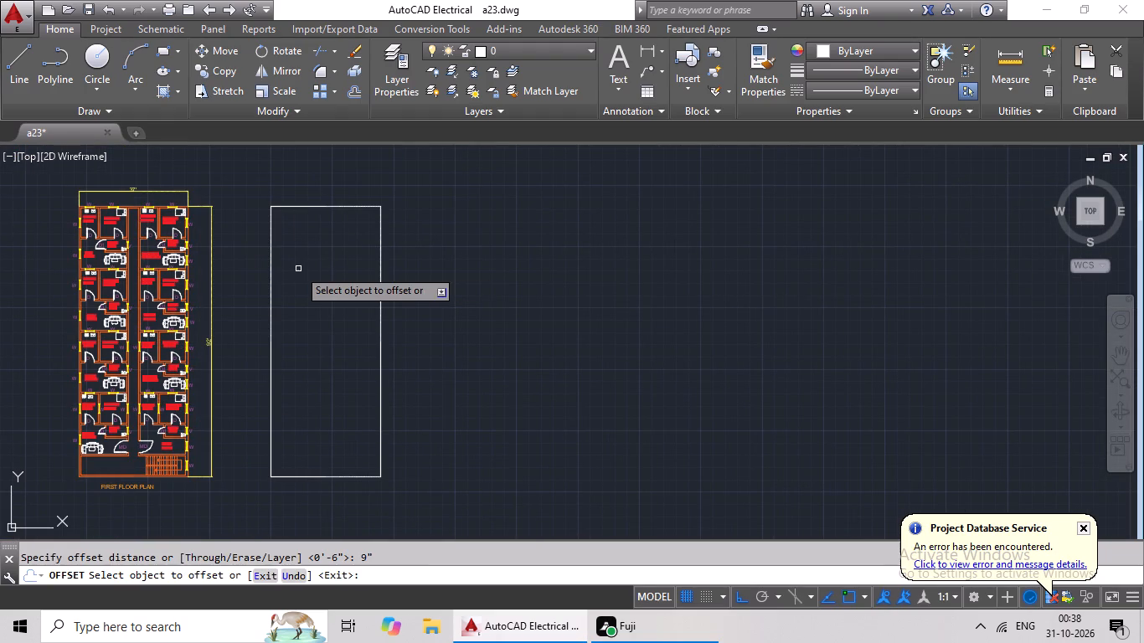
left_click(272, 245)
left_click(302, 245)
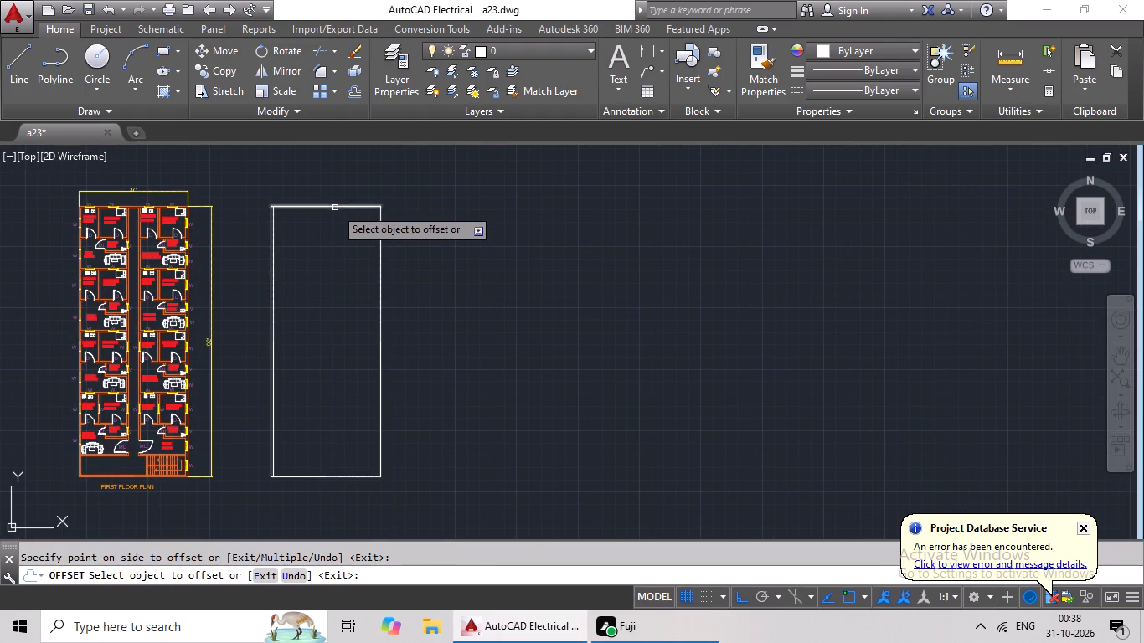
left_click(335, 207)
left_click(334, 238)
left_click_drag(379, 234, 366, 241)
left_click(337, 248)
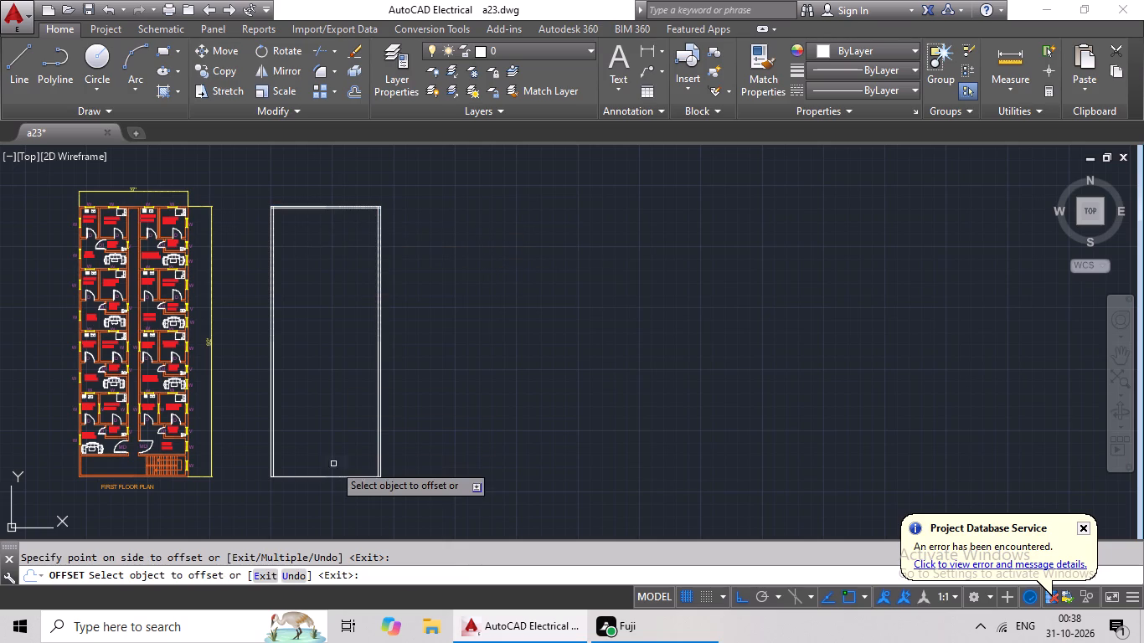
left_click_drag(332, 476, 343, 441)
left_click(348, 391)
key("Escape")
key("Escape")
Offset the inner face of the left outer wall 6' into the plan.
key("o")
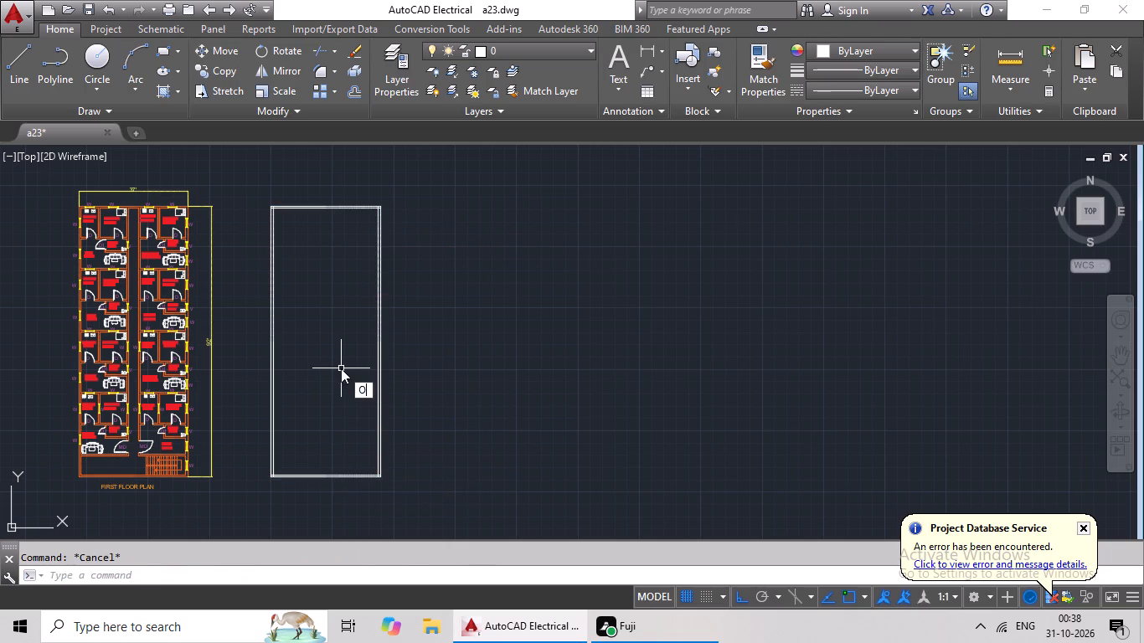
key("Return")
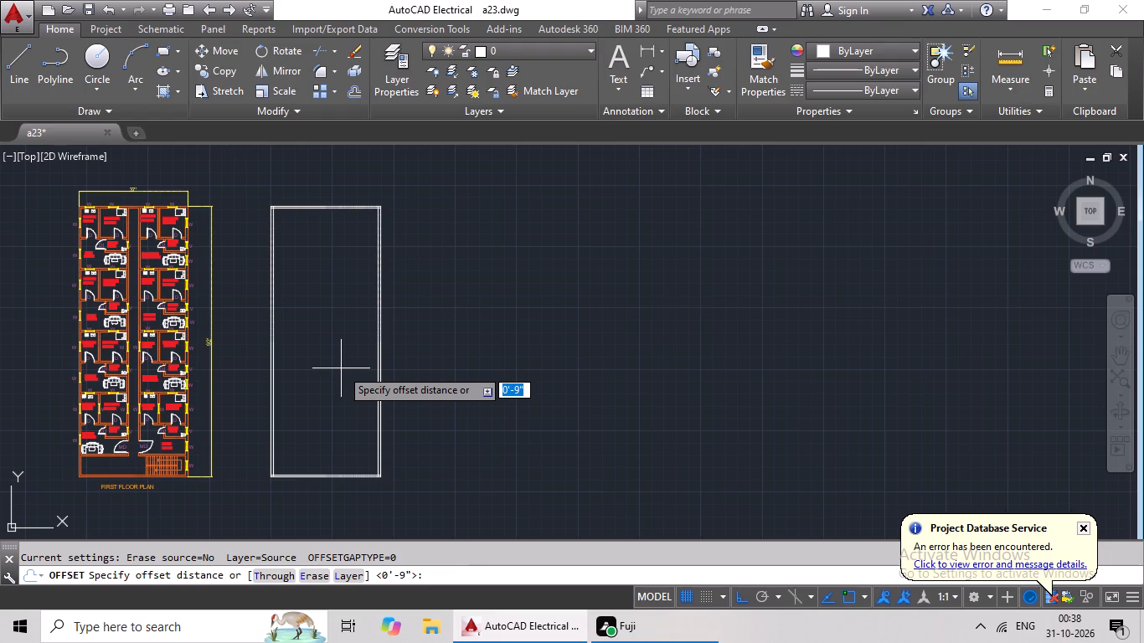
type("6'")
key("Return")
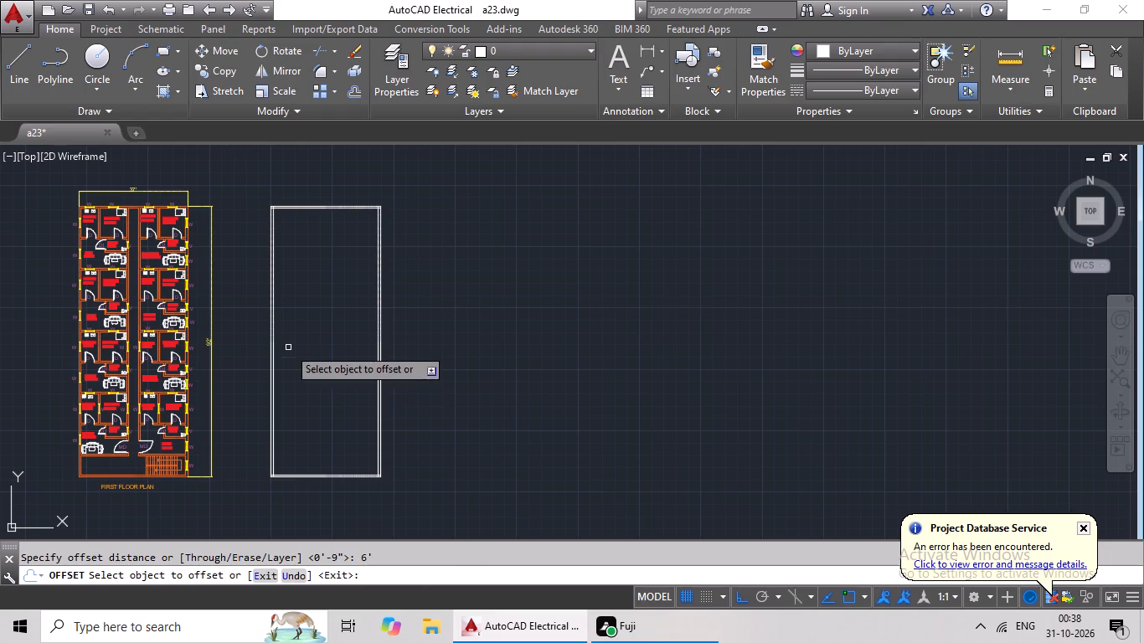
scroll(279, 325, "up", 3)
left_click_drag(262, 344, 293, 354)
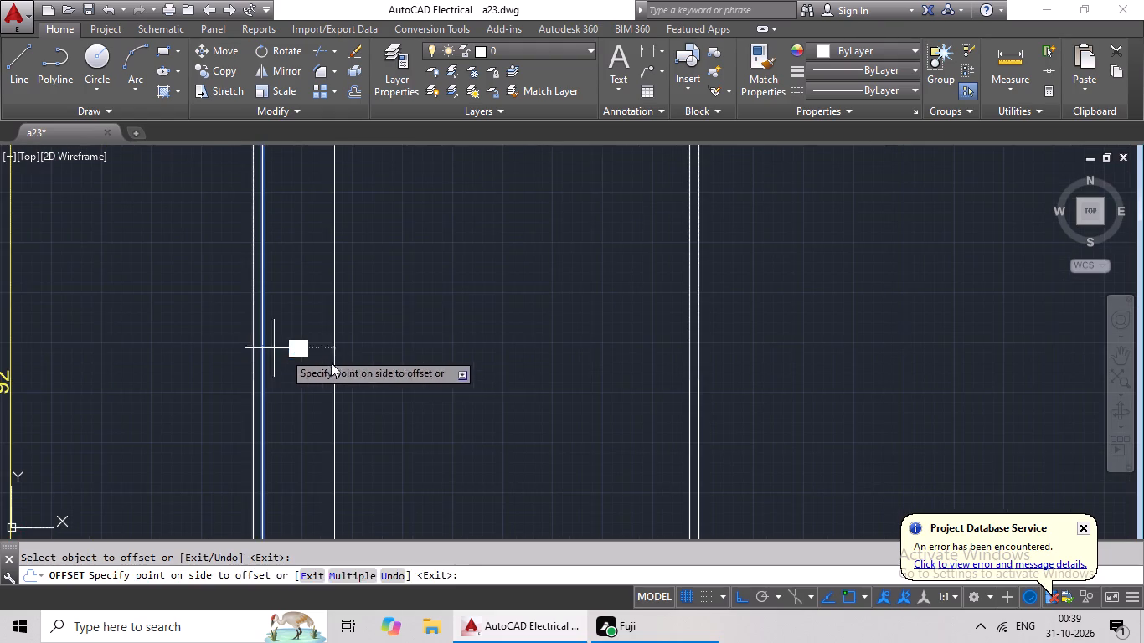
left_click(344, 364)
scroll(404, 368, "down", 2)
key("Escape")
key("Escape")
key("Escape")
Offset the new vertical line 6" to the right to form the first partition's thickness.
key("o")
key("Return")
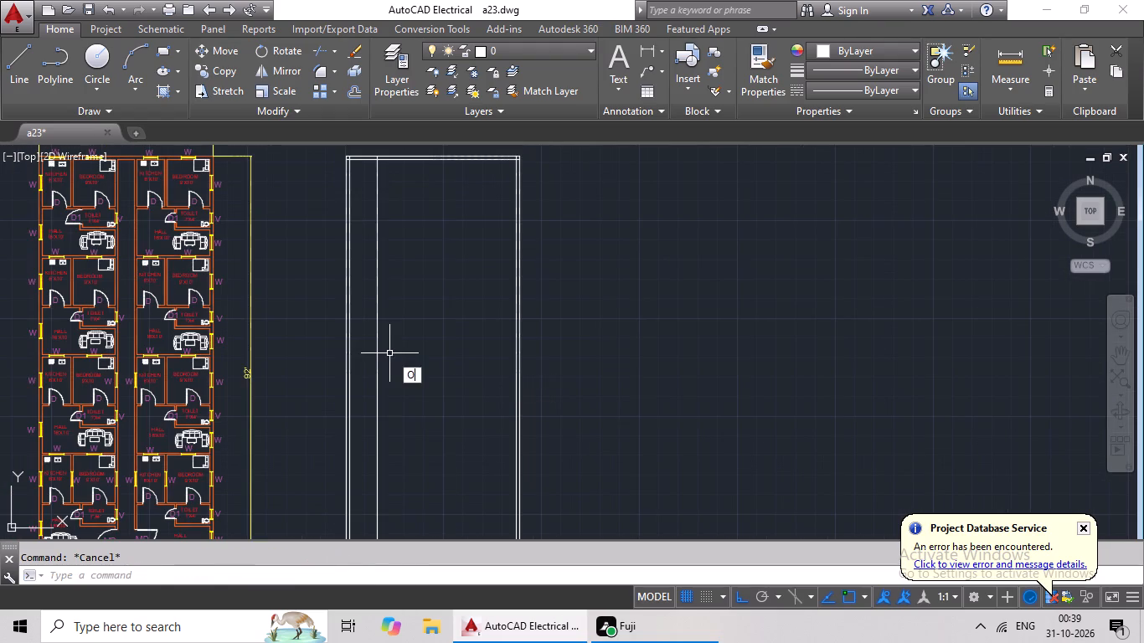
type("6\"")
key("Return")
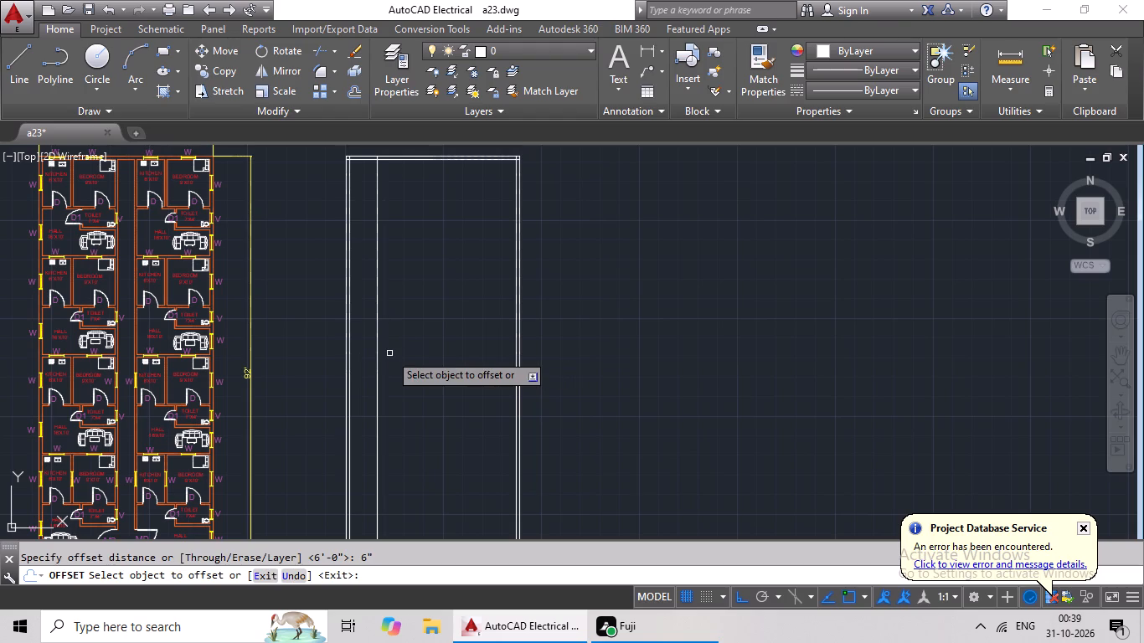
left_click_drag(378, 366, 399, 362)
left_click(496, 358)
key("Escape")
key("Escape")
key("Escape")
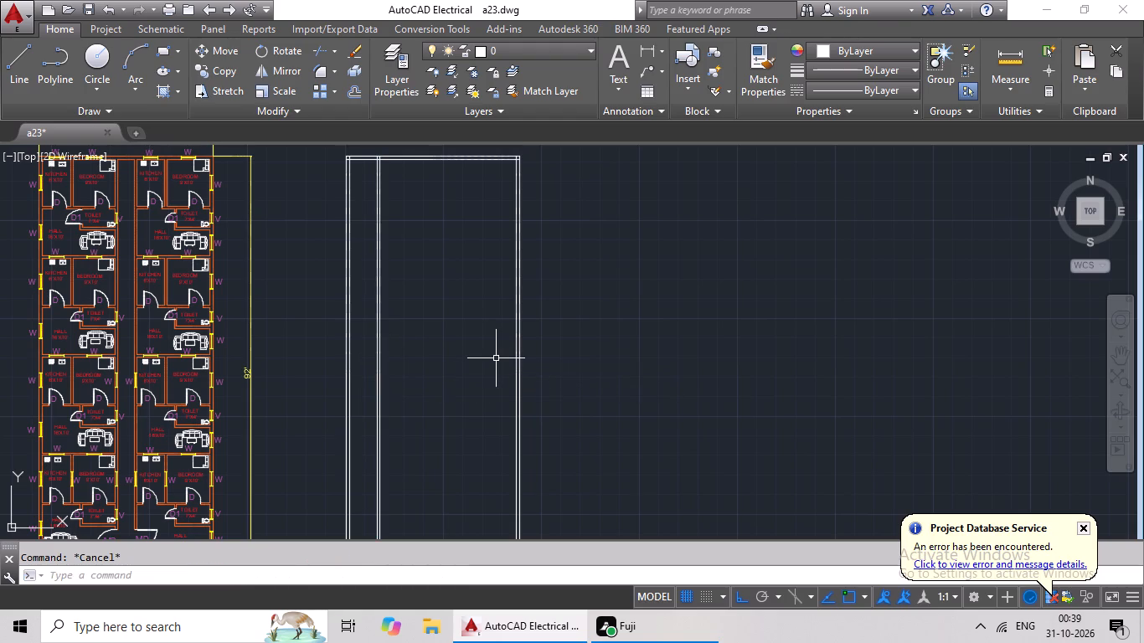
Offset the right face of the first partition 9' to the right.
key("o")
key("Return")
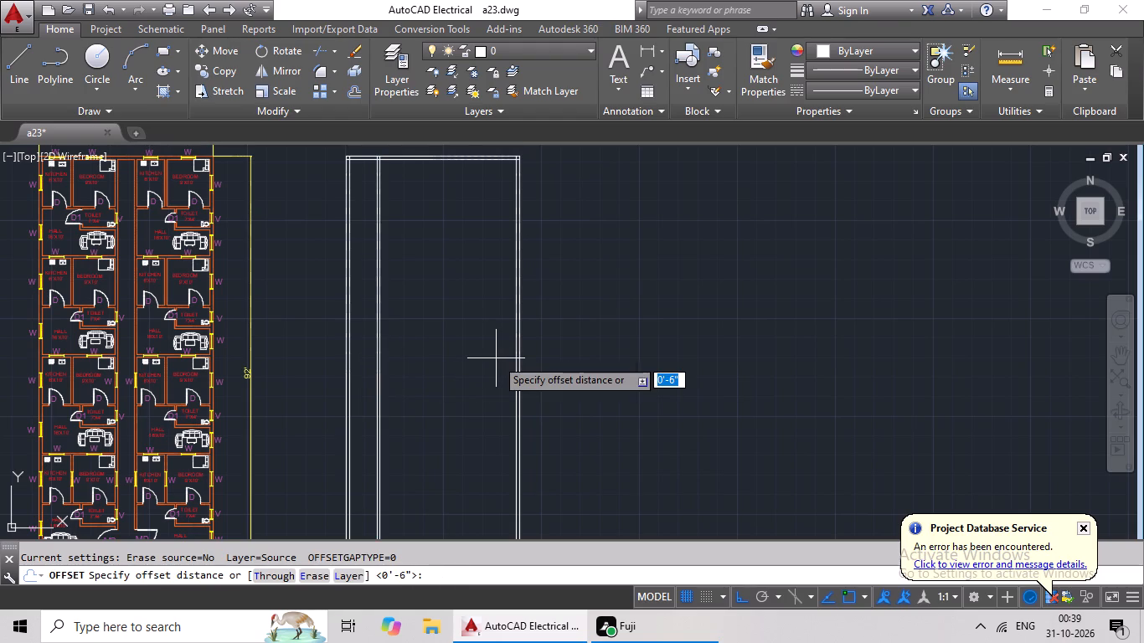
type("9'")
key("Return")
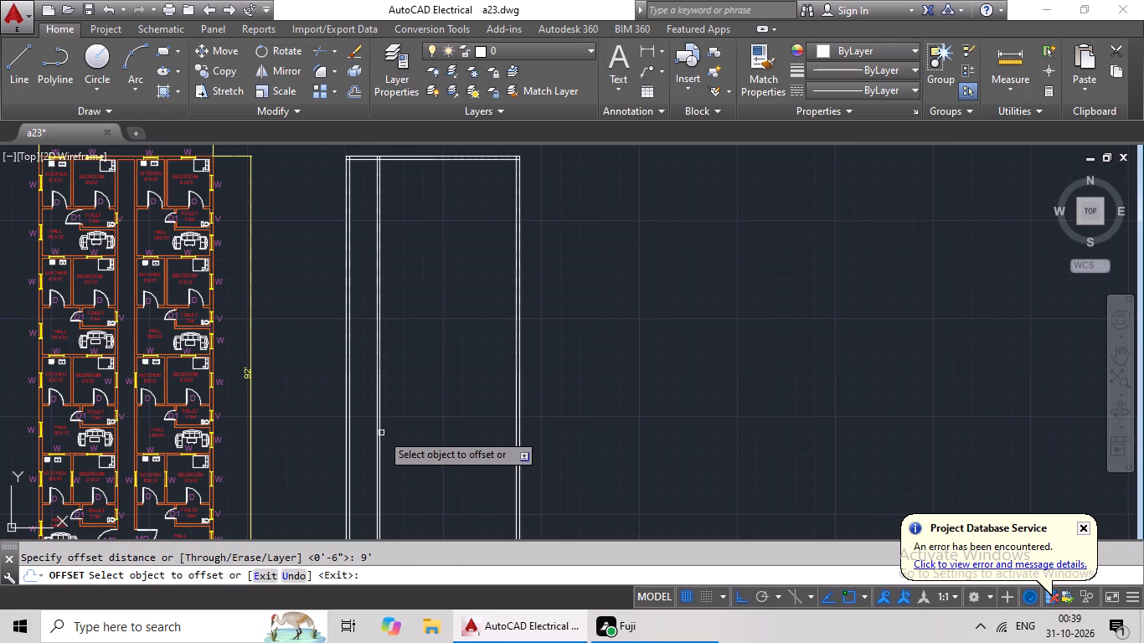
left_click_drag(381, 434, 436, 424)
left_click(449, 421)
key("Escape")
key("Escape")
Offset the new vertical line 6" to the right to form the second partition's thickness.
key("o")
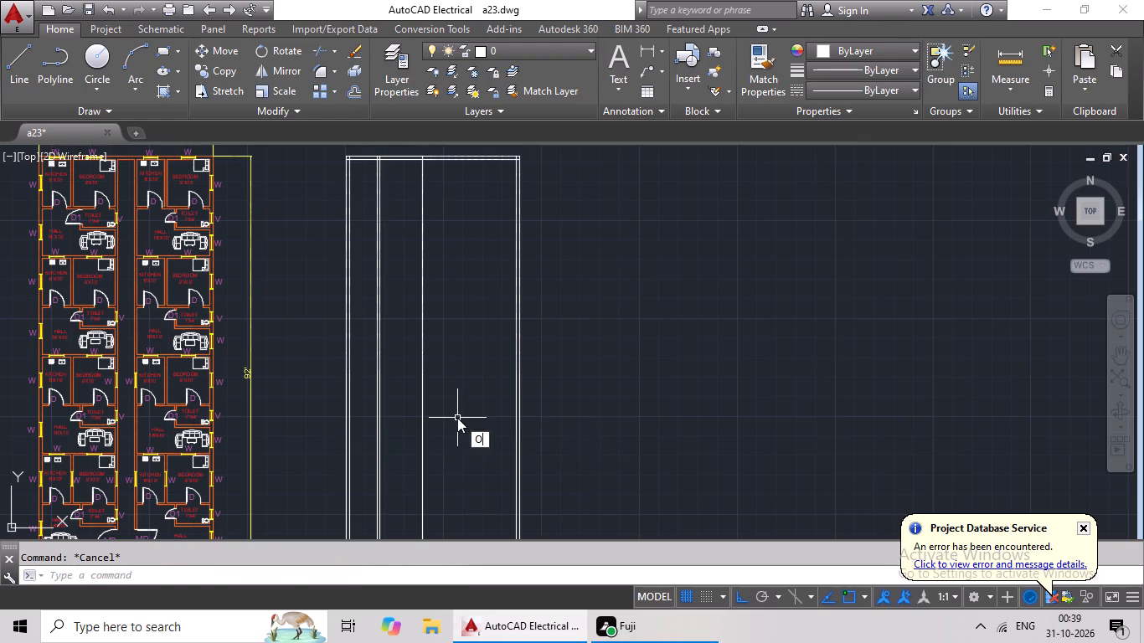
key("Return")
type("6\"")
key("Return")
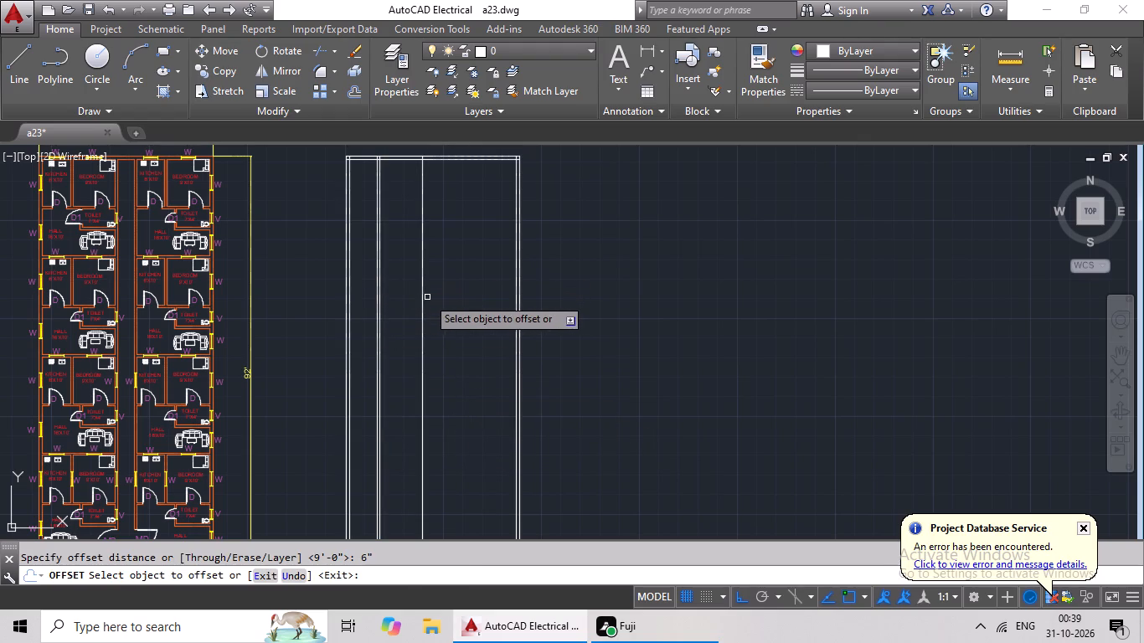
left_click_drag(424, 300, 434, 300)
left_click(484, 299)
key("Escape")
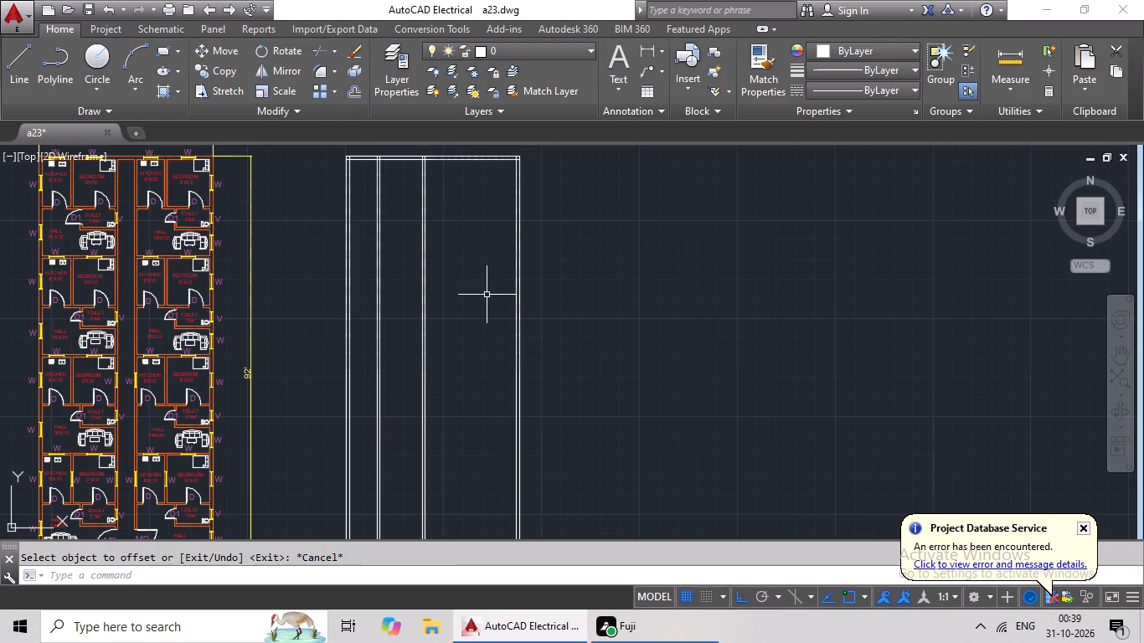
Offset the inner face of the right outer wall 9' into the plan.
key("o")
key("Return")
type("9'")
key("Return")
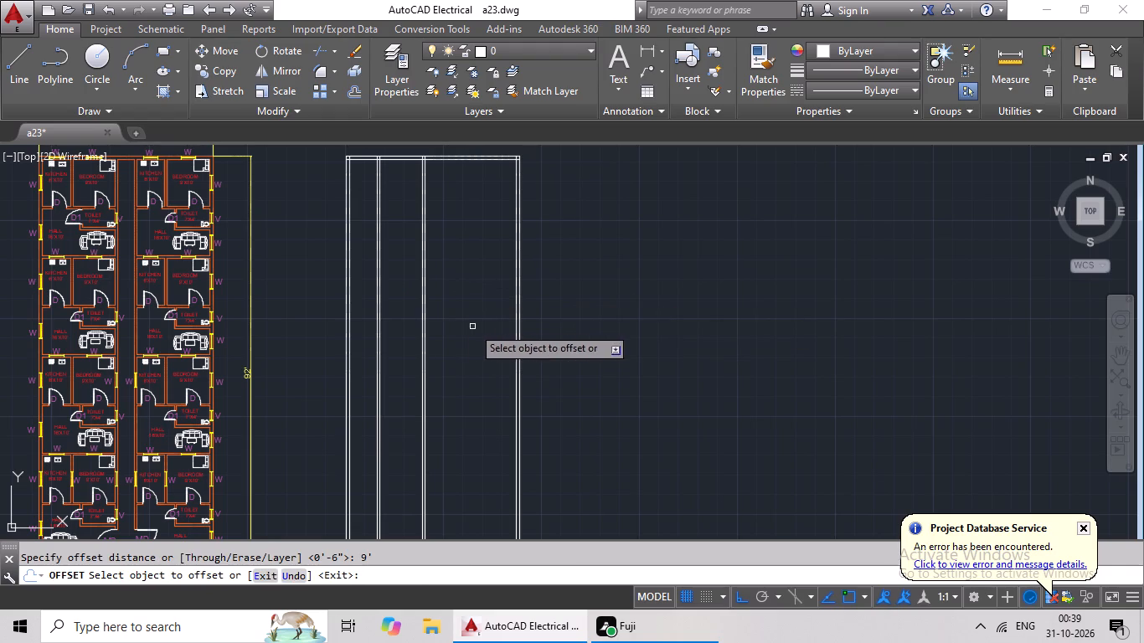
scroll(520, 307, "up", 3)
scroll(512, 332, "down", 2)
left_click_drag(507, 346, 489, 356)
left_click(464, 366)
scroll(467, 366, "down", 1)
key("Escape")
key("Escape")
key("Escape")
Offset the new vertical line 6" to the left to form the third partition's thickness.
key("o")
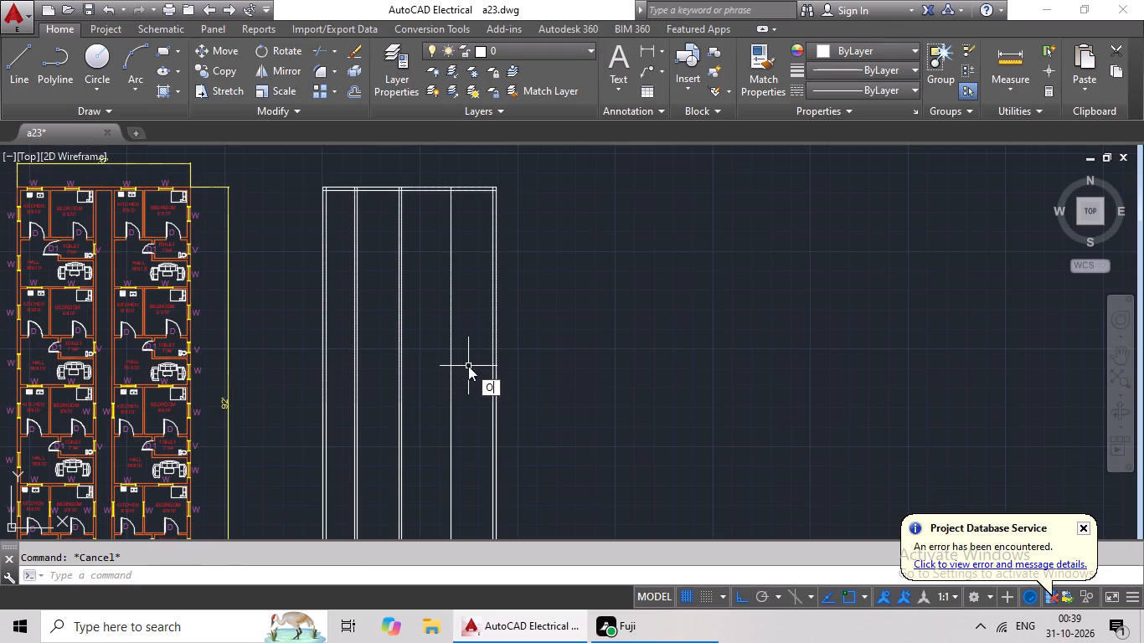
key("Return")
key("6")
key("shift+quotedbl")
key("Return")
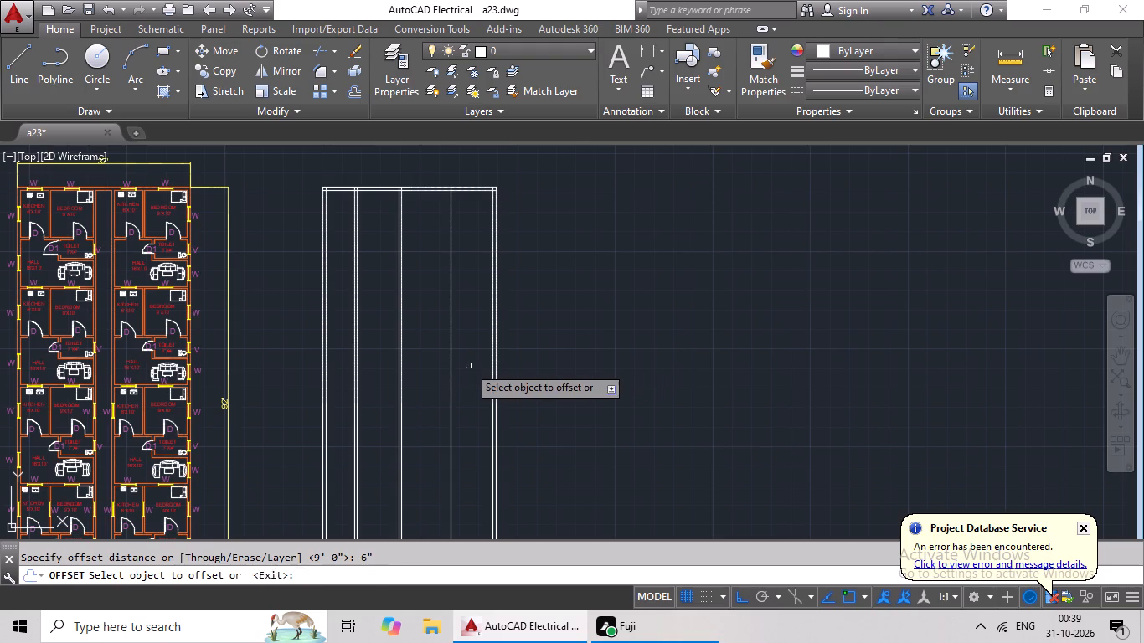
left_click_drag(448, 345, 436, 353)
left_click(425, 358)
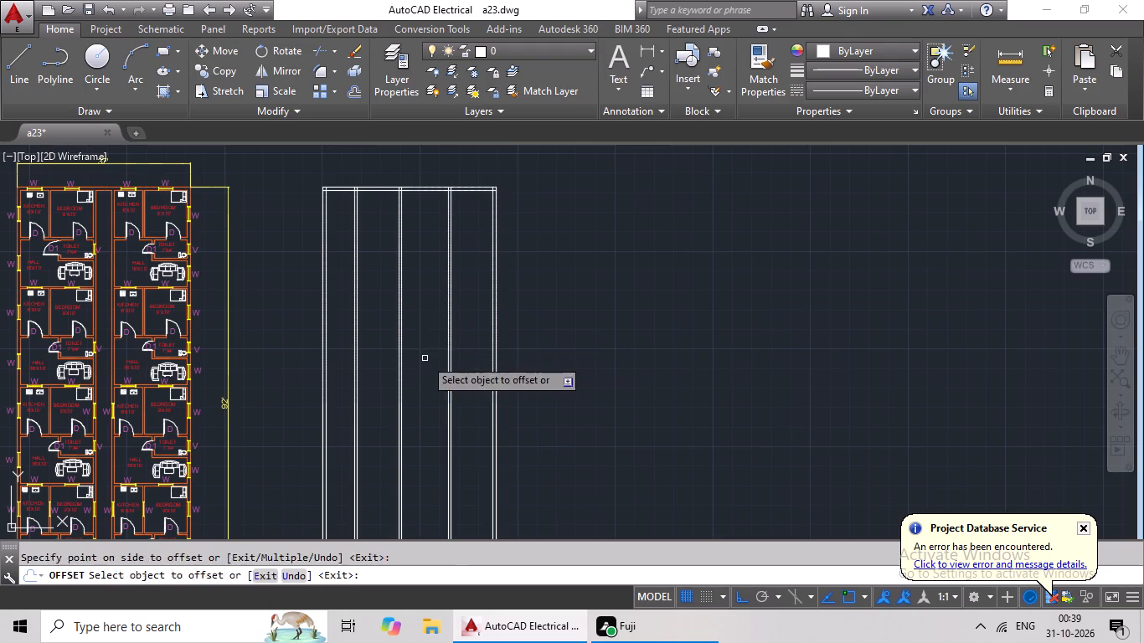
key("Escape")
key("Escape")
key("Escape")
Offset the left face of the third partition 6' to the left.
key("o")
key("Return")
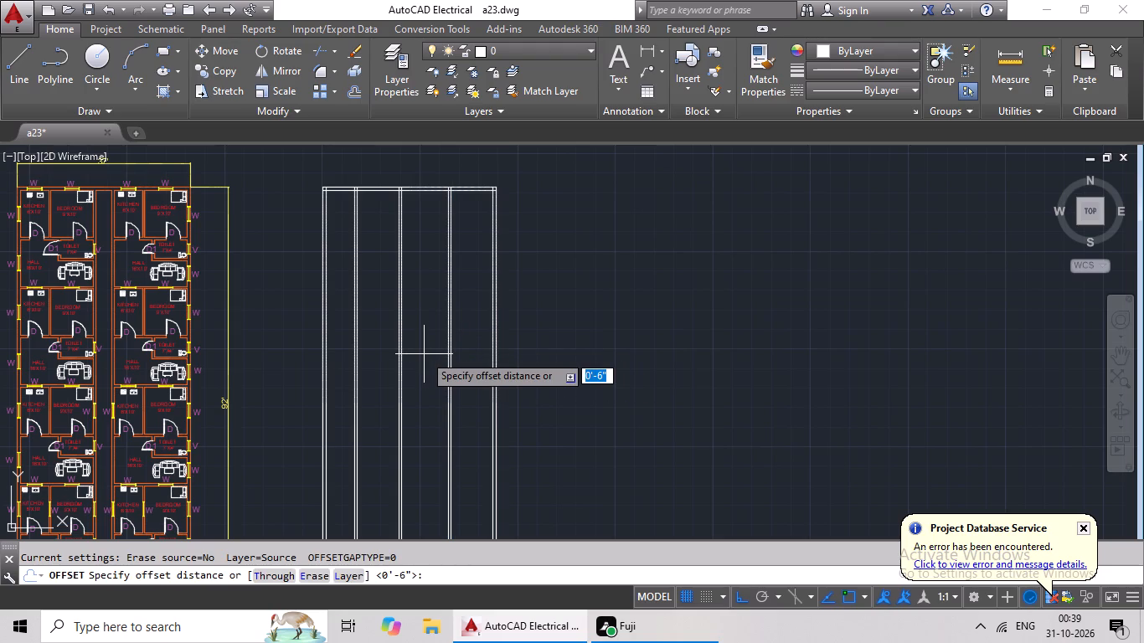
type("6'")
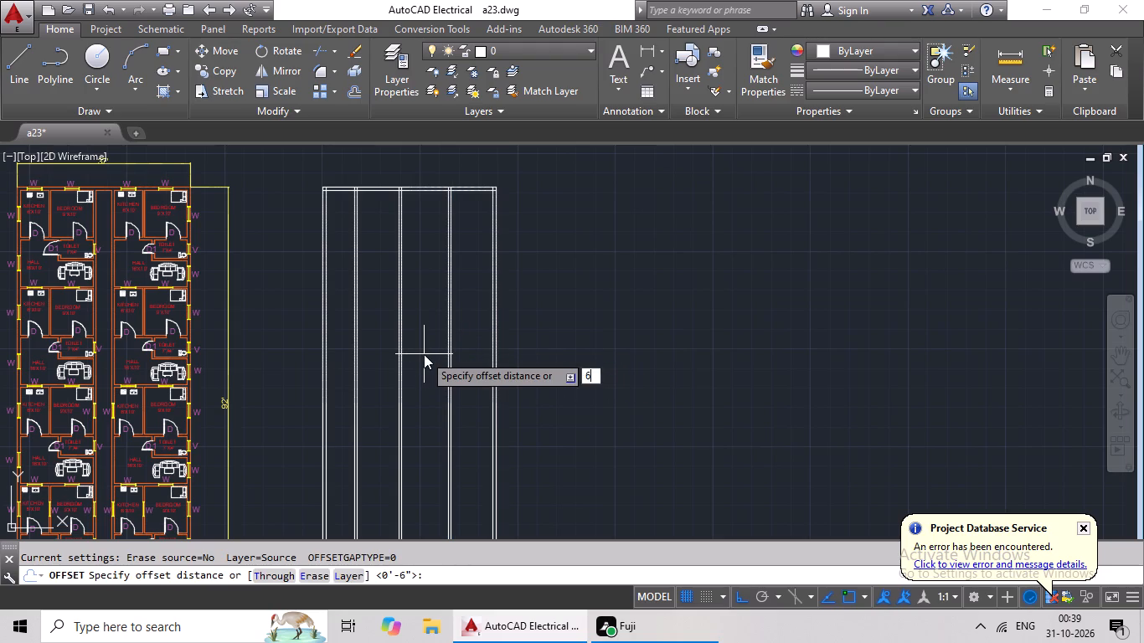
key("Return")
scroll(448, 308, "up", 2)
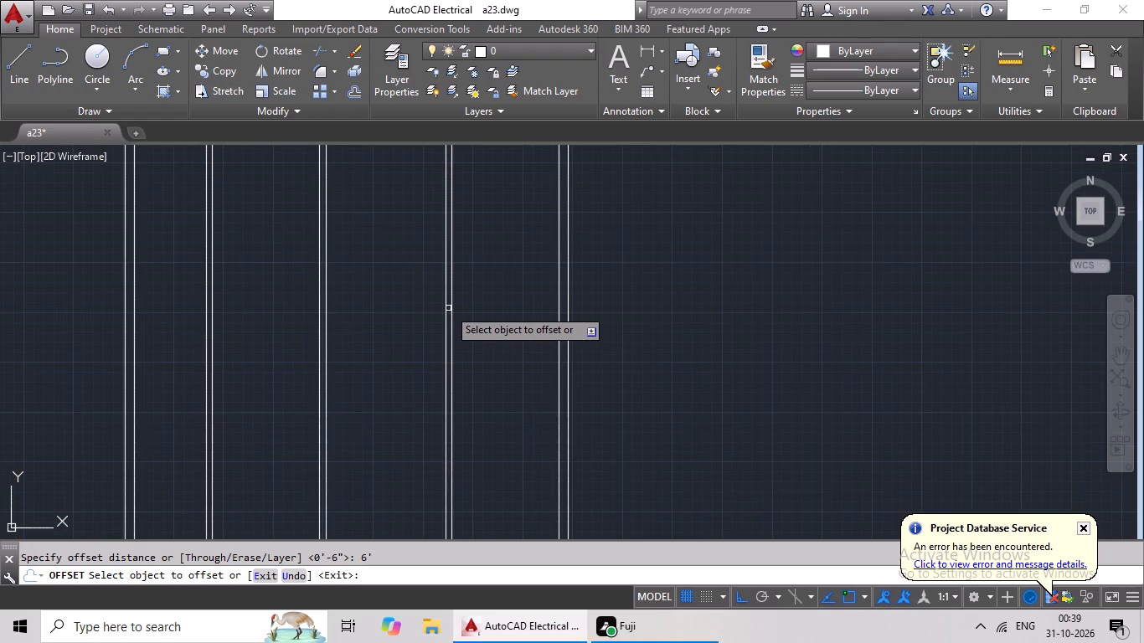
left_click_drag(445, 312, 429, 319)
left_click(384, 332)
scroll(392, 330, "down", 1)
left_click(392, 329)
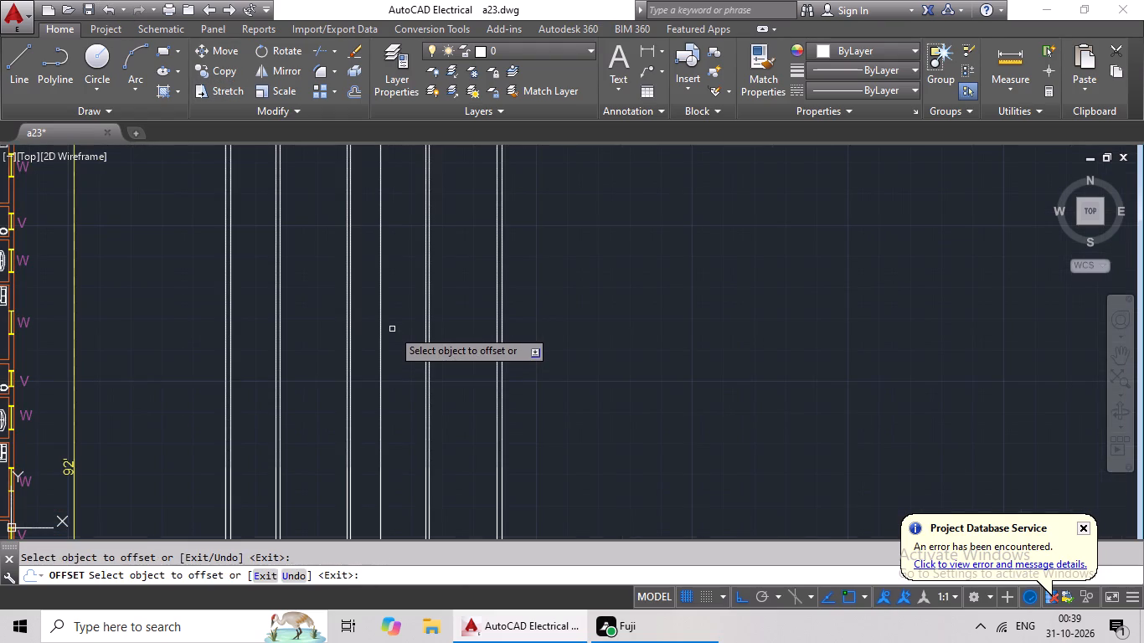
key("Escape")
key("Escape")
Offset the new vertical line 6" to the left to form the fourth partition's thickness.
key("o")
key("Return")
type("6\"")
key("Return")
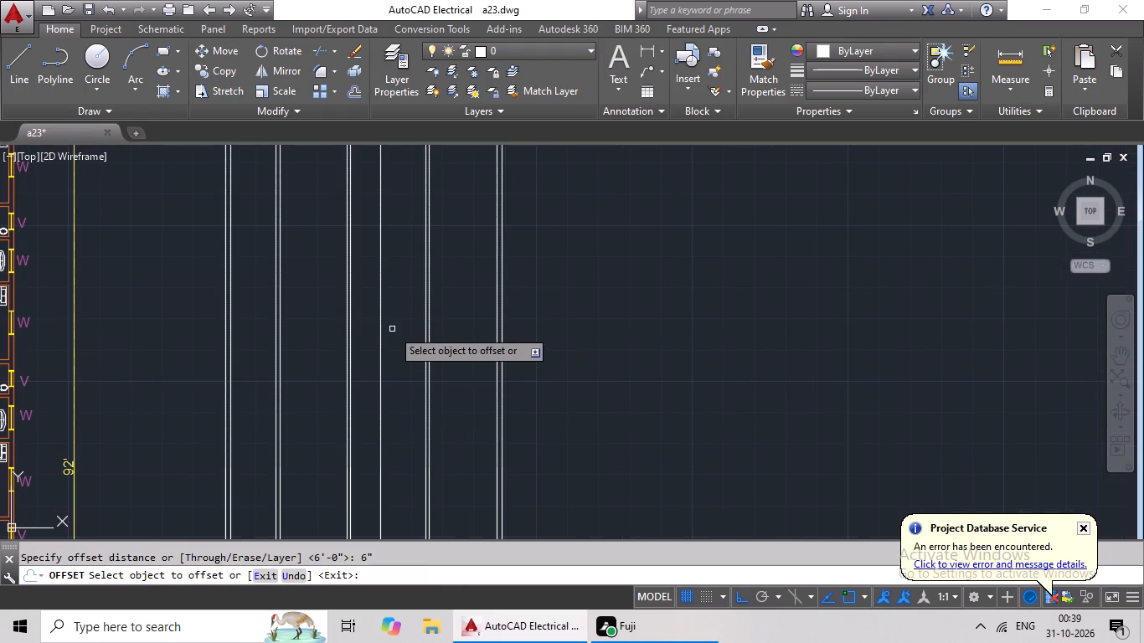
left_click_drag(379, 337, 363, 349)
left_click(358, 352)
scroll(417, 304, "down", 2)
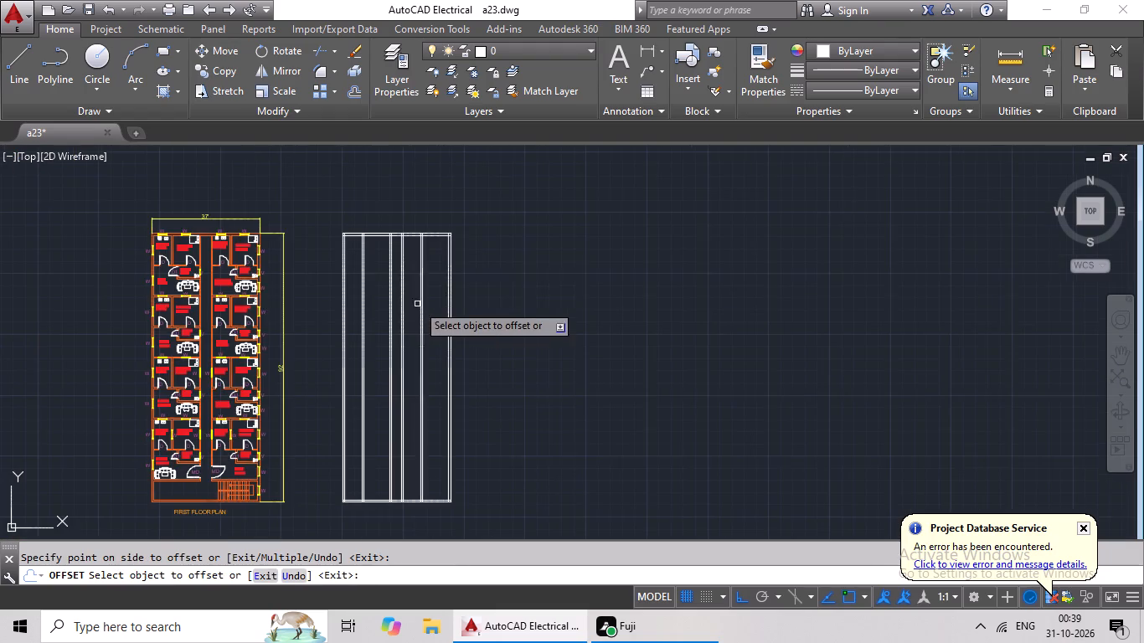
key("Escape")
scroll(426, 251, "up", 1)
key("Escape")
key("Escape")
scroll(422, 251, "up", 2)
key("Escape")
key("Escape")
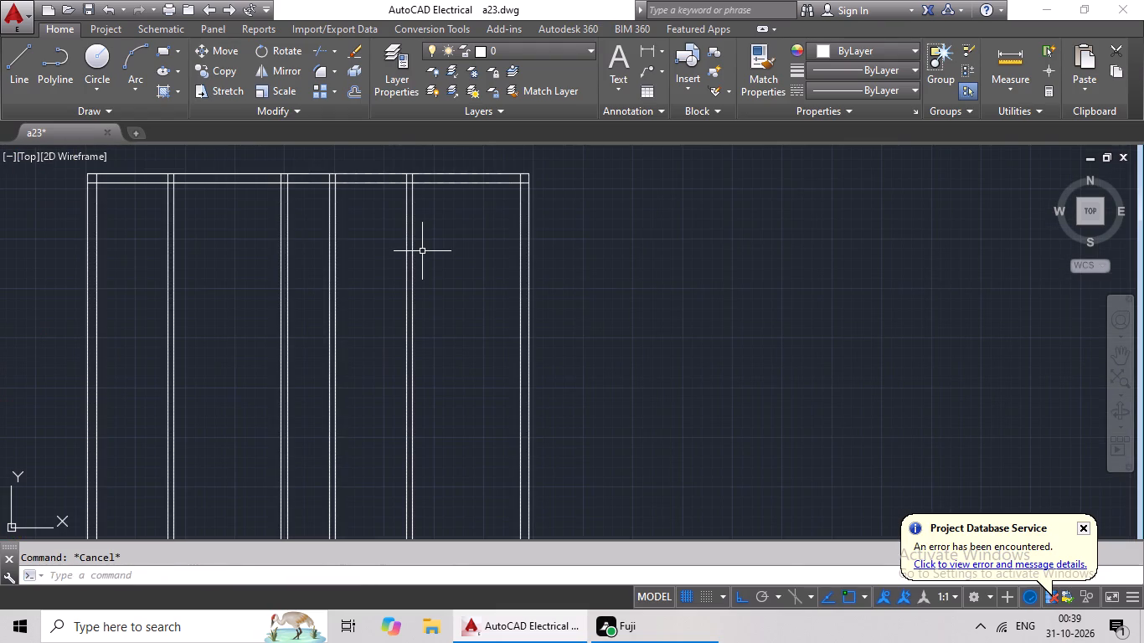
Offset the inner face of the top outer wall 10' down into the plan.
key("o")
key("Return")
type("10'")
key("Return")
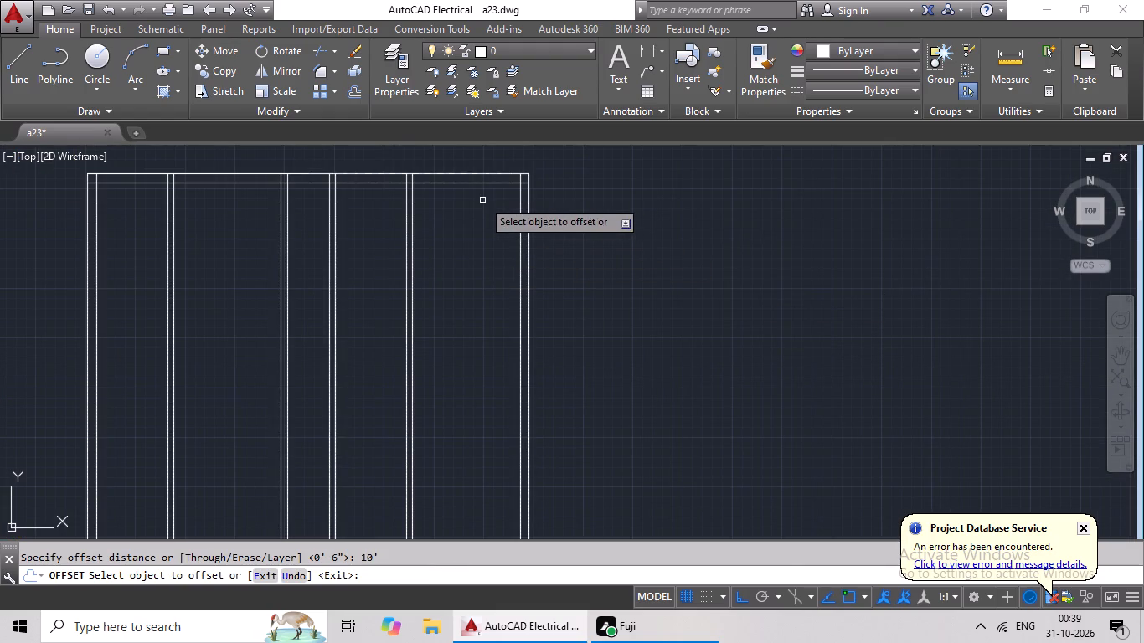
left_click(478, 183)
left_click(477, 243)
key("Escape")
key("Escape")
key("Escape")
key("Escape")
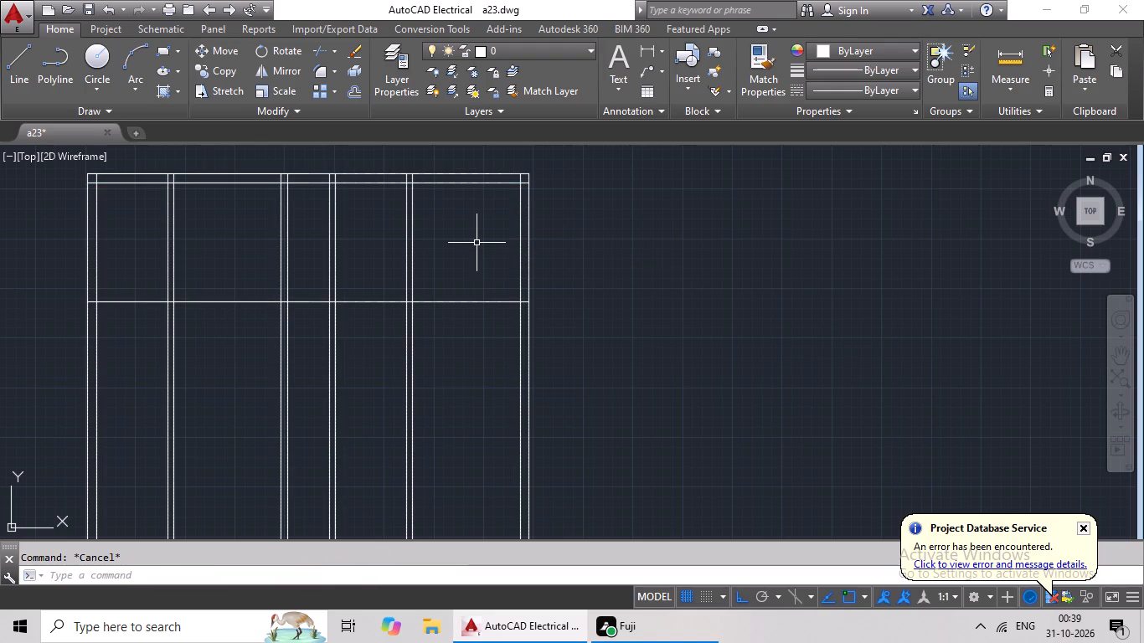
key("Escape")
key("Escape")
Trim the new horizontal line where it crosses the central corridor.
type("TR")
key("space")
key("space")
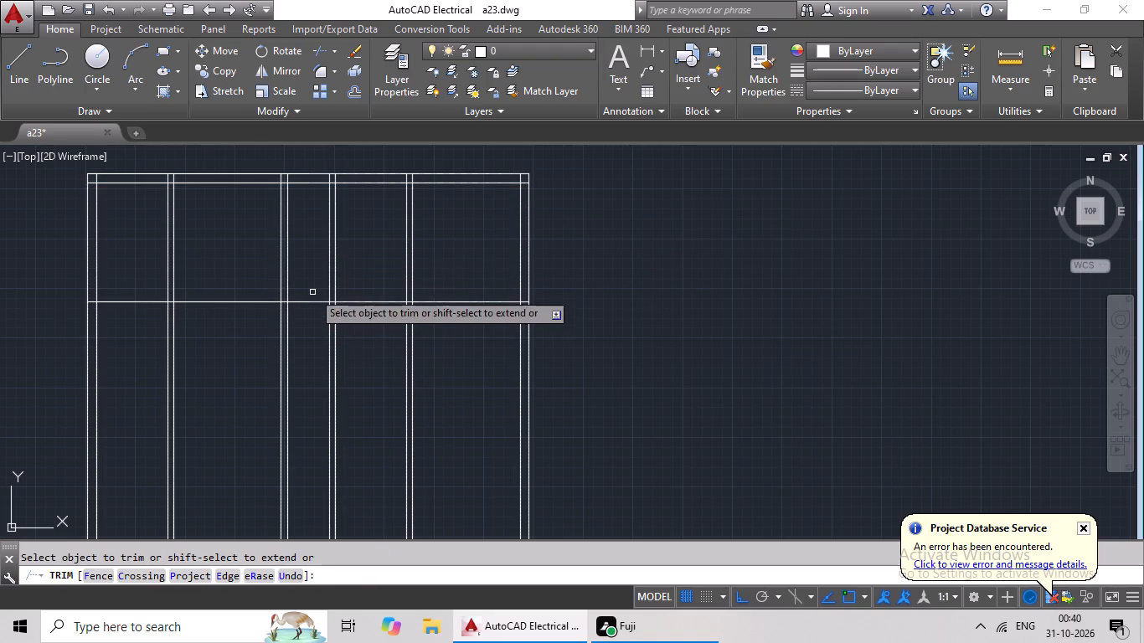
left_click_drag(312, 279, 316, 343)
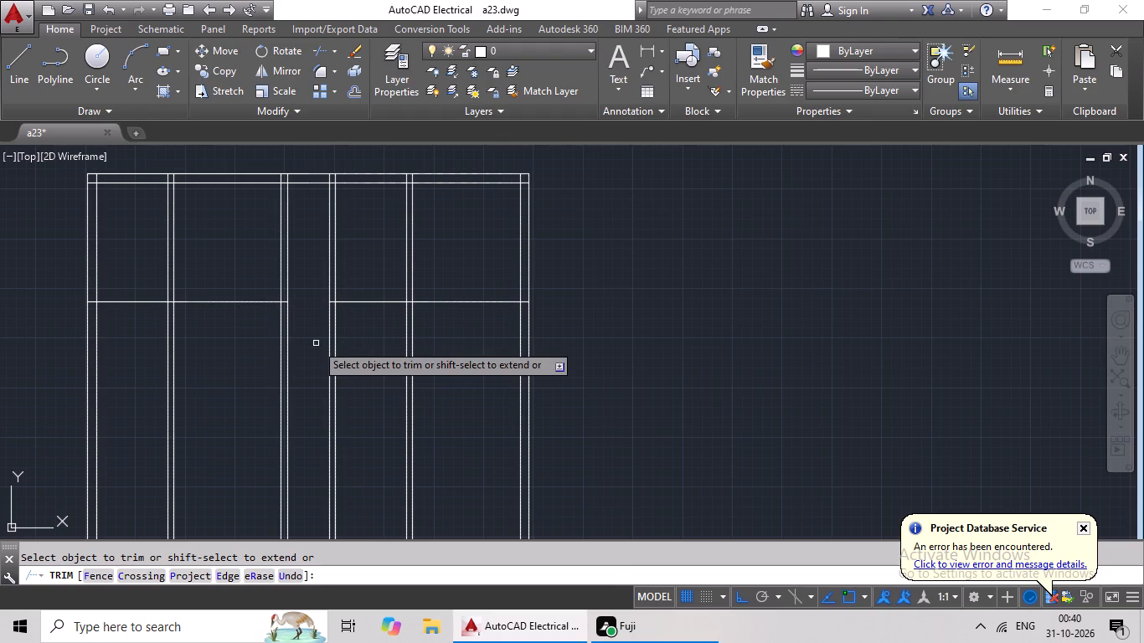
key("Escape")
key("Escape")
Offset the horizontal lines on both sides of the corridor 6" downward to form the first cross walls.
key("o")
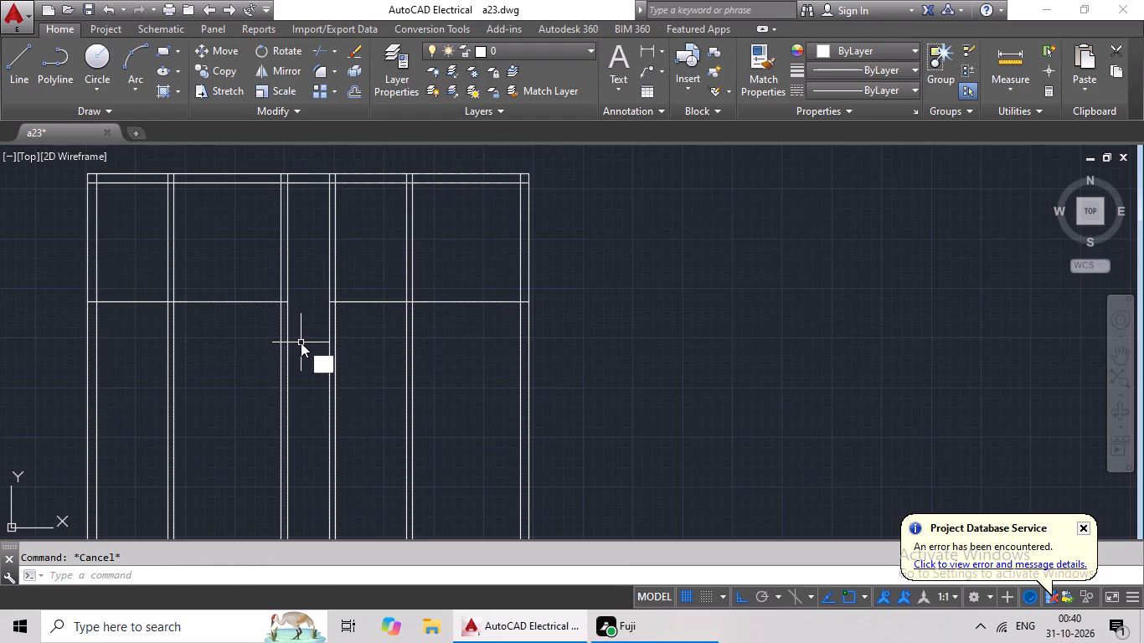
key("Return")
key("6")
key("shift+quotedbl")
key("Return")
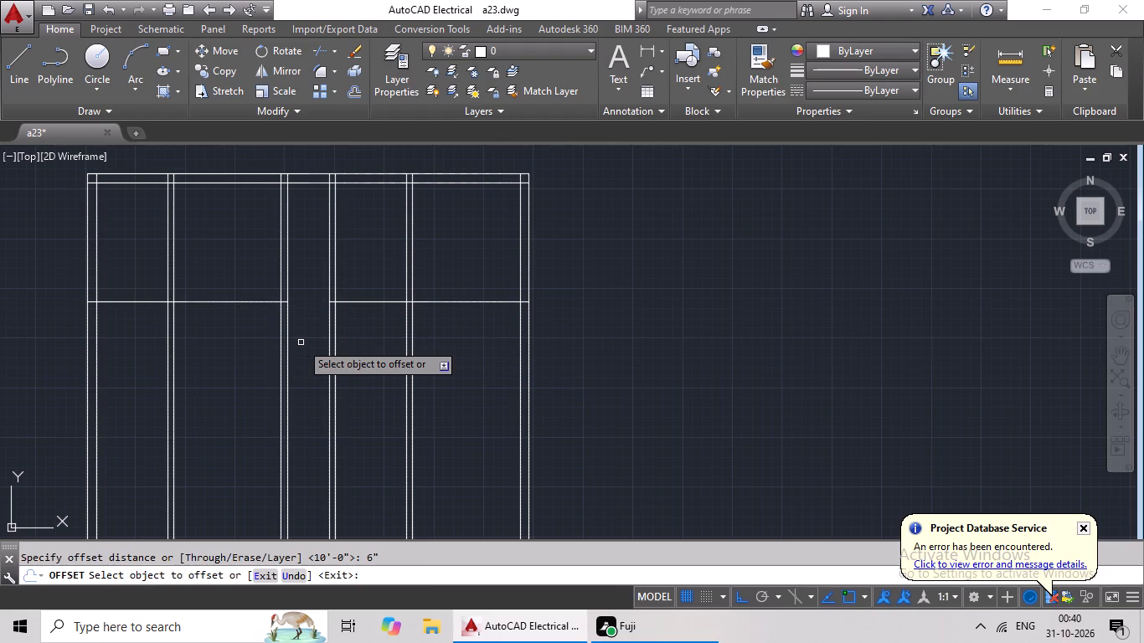
left_click_drag(448, 303, 440, 346)
left_click(438, 352)
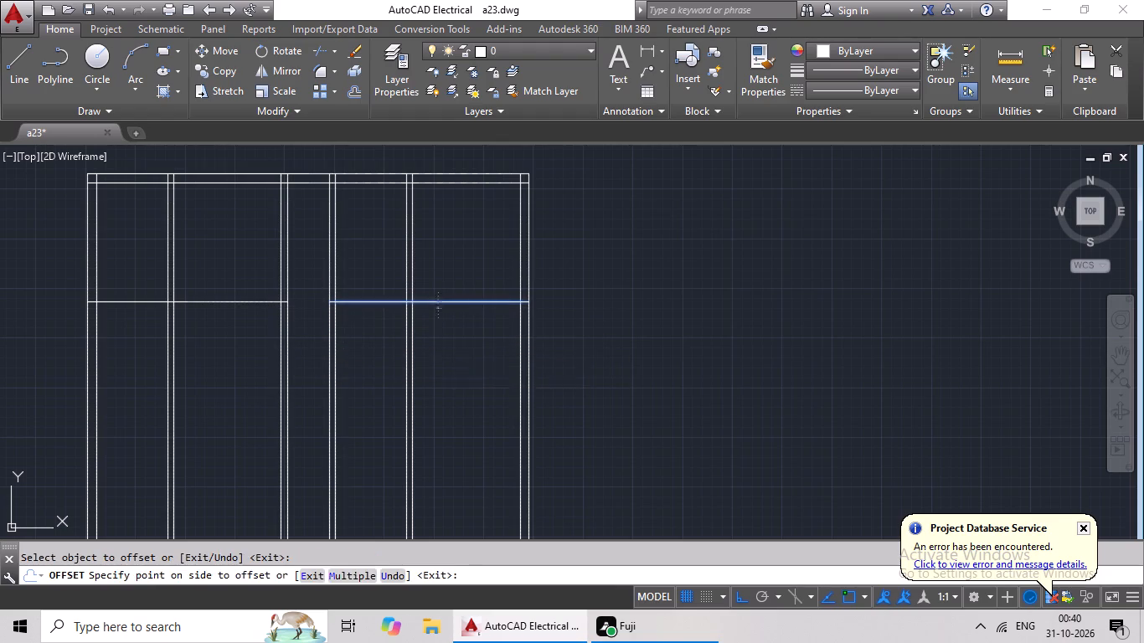
left_click(207, 307)
left_click_drag(234, 301, 225, 327)
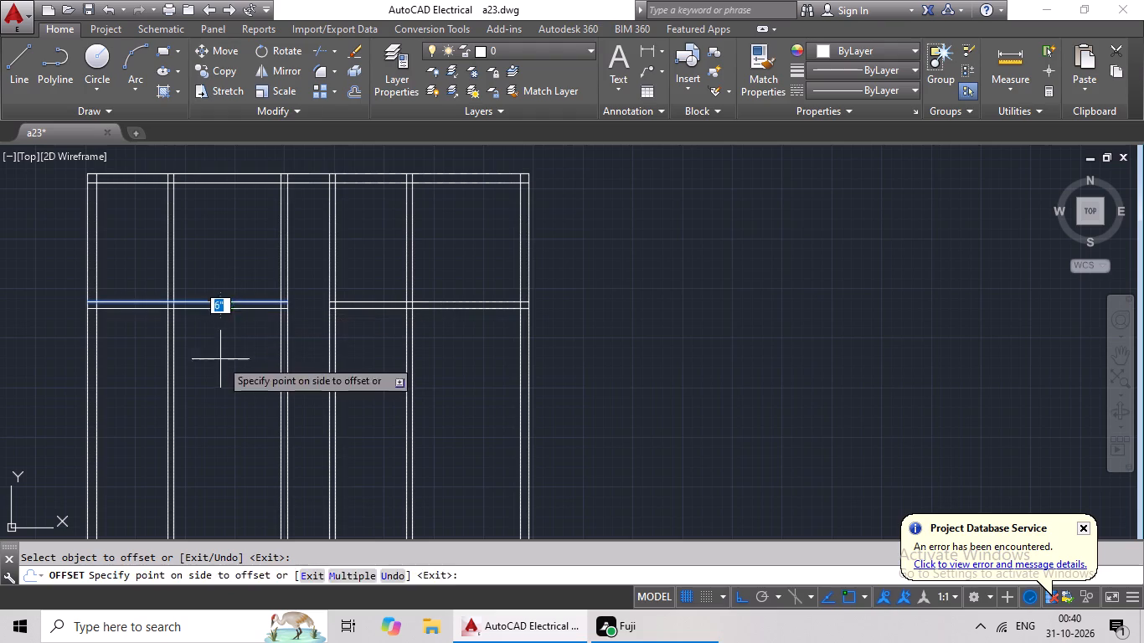
left_click(220, 360)
key("Escape")
key("Escape")
key("Escape")
Trim away the room partitions below the first cross walls in both the right and left wings.
type("TR")
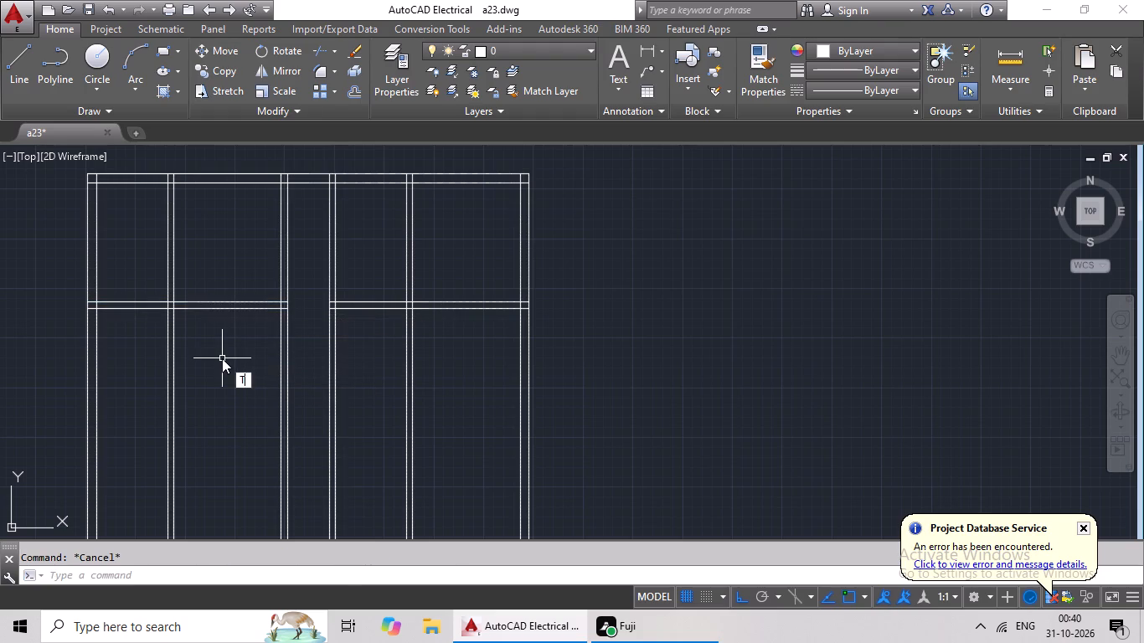
key("space")
key("space")
scroll(425, 347, "up", 2)
left_click_drag(432, 329, 391, 357)
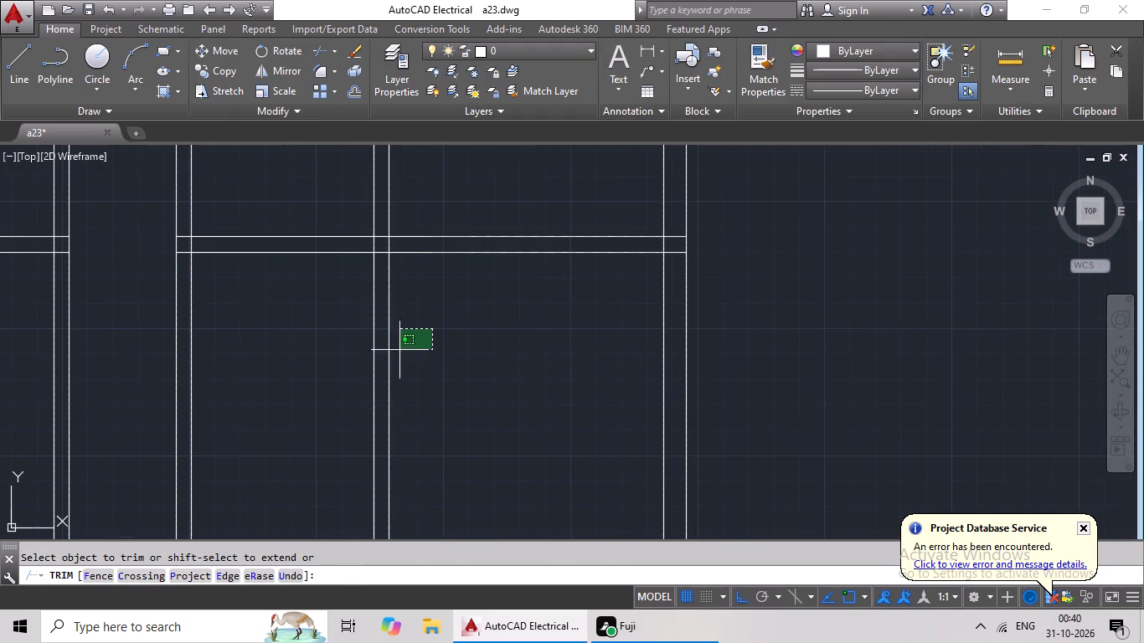
left_click_drag(391, 357, 315, 425)
left_click(314, 426)
scroll(384, 394, "down", 4)
scroll(307, 413, "up", 2)
left_click_drag(332, 337, 317, 354)
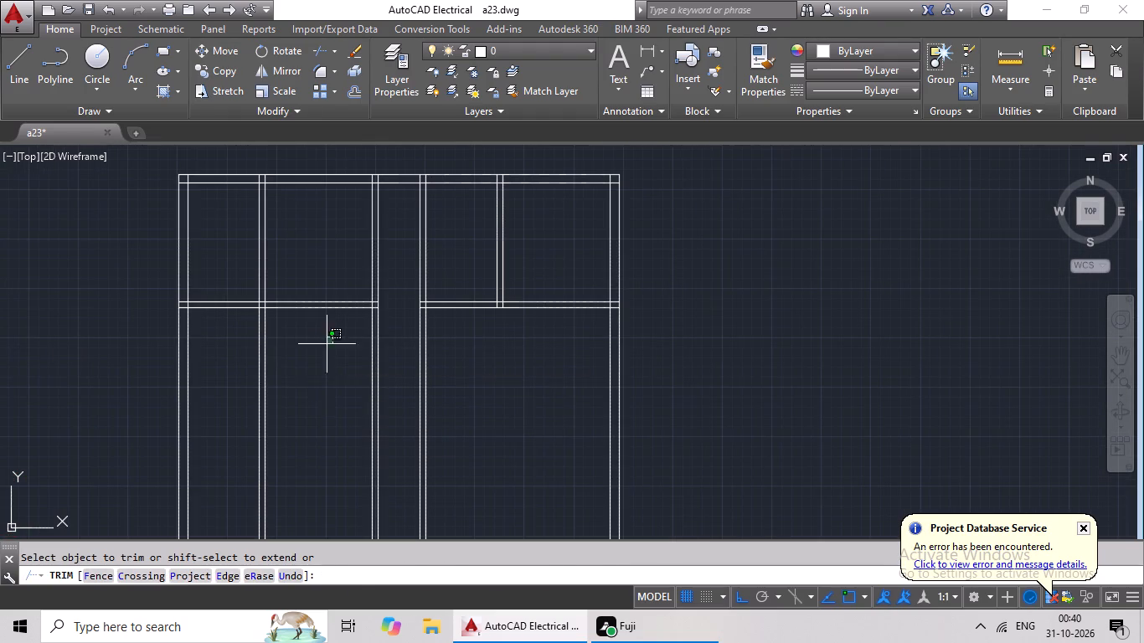
left_click_drag(317, 354, 234, 436)
left_click(234, 436)
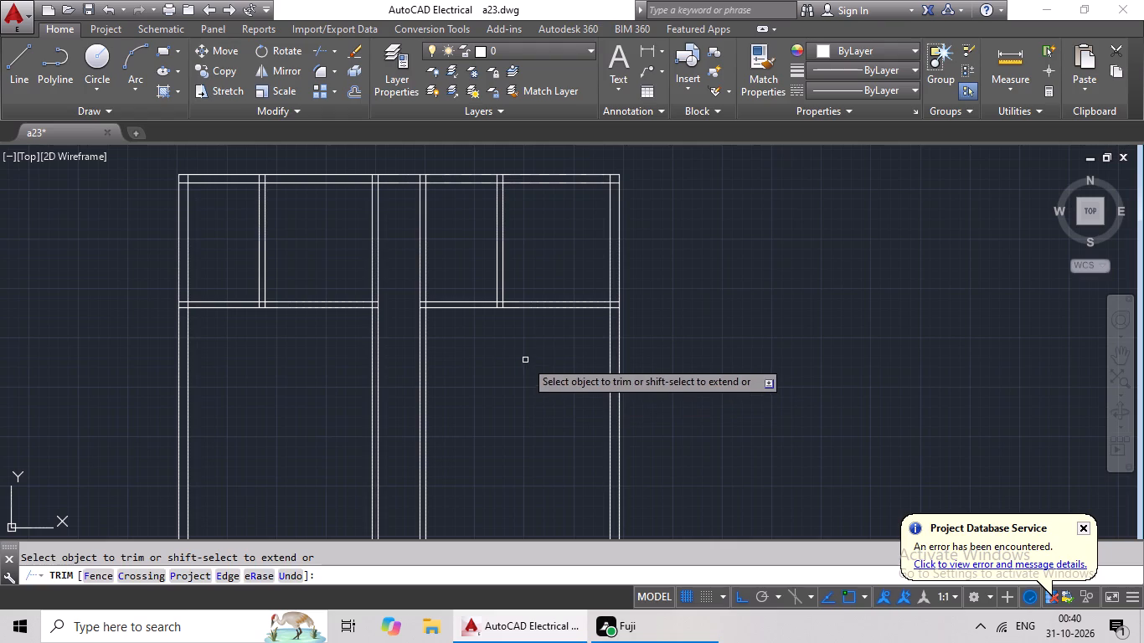
key("Escape")
key("Escape")
key("Escape")
Offset the lower faces of both first cross walls 10' downward.
key("o")
key("Return")
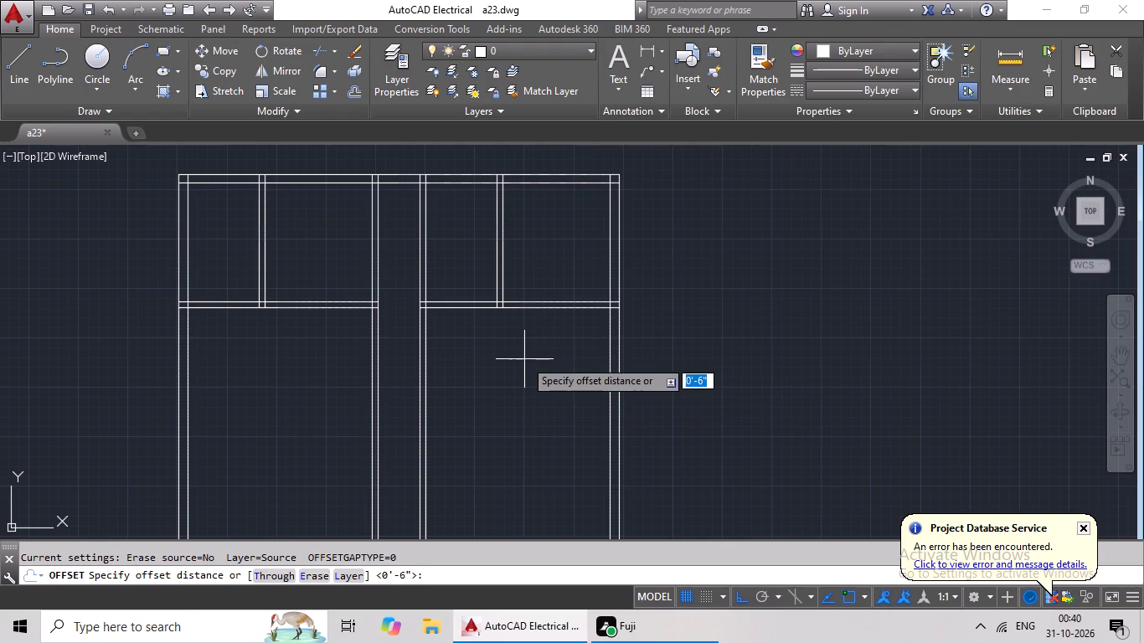
type("10'")
key("Return")
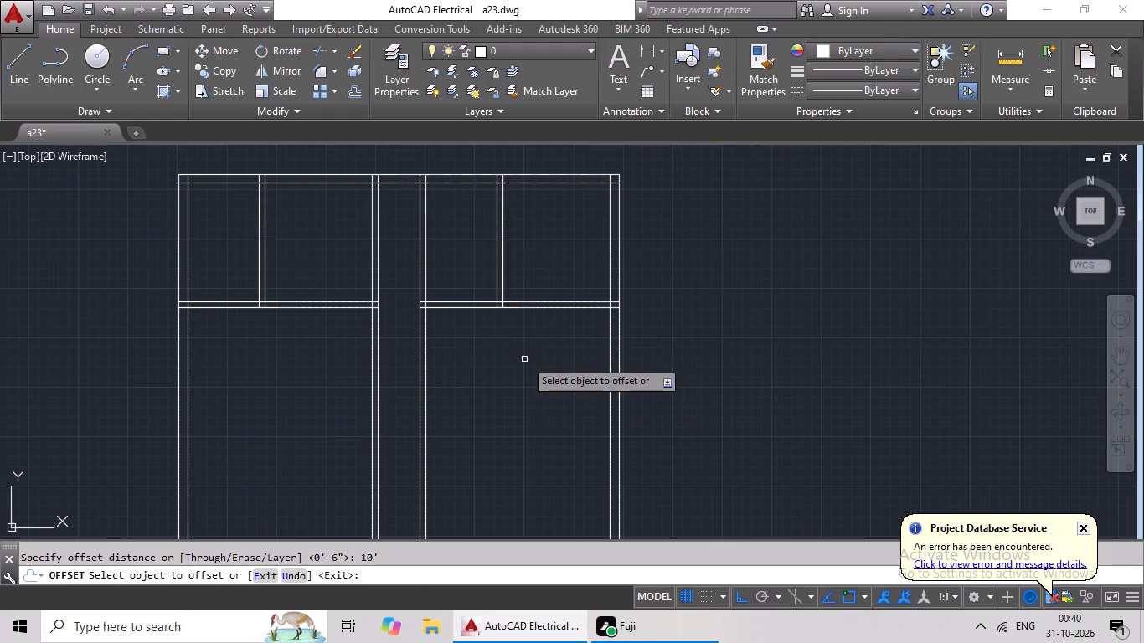
left_click_drag(559, 306, 559, 371)
left_click(557, 407)
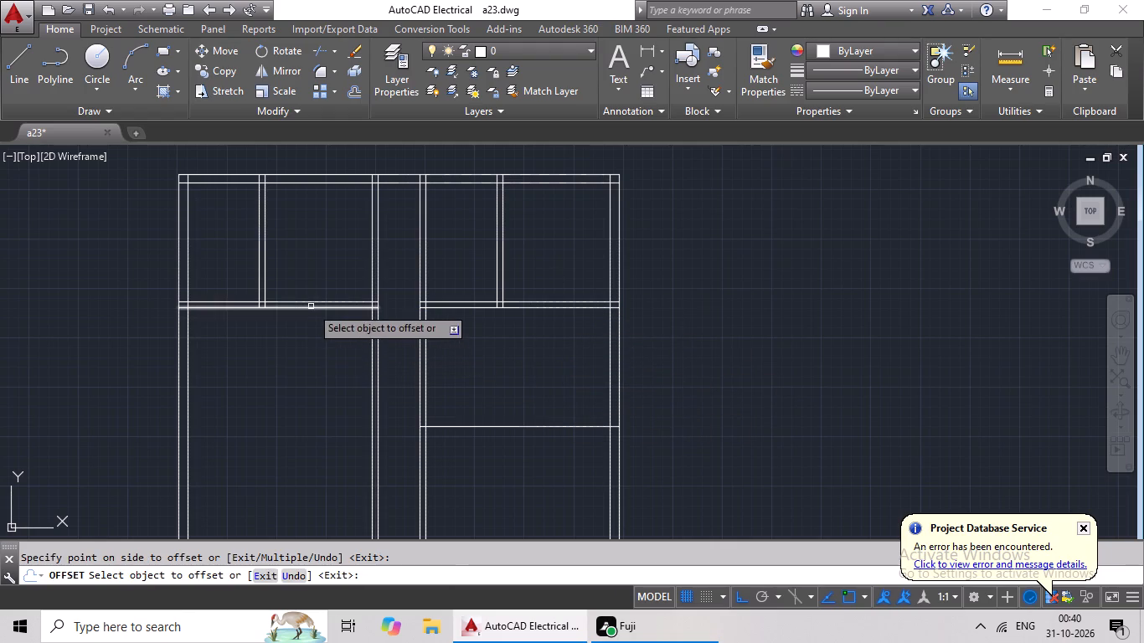
left_click_drag(311, 306, 309, 345)
left_click(306, 397)
key("Escape")
key("Escape")
Offset both new horizontal lines 6" downward to form the second cross walls' thickness.
key("o")
key("Return")
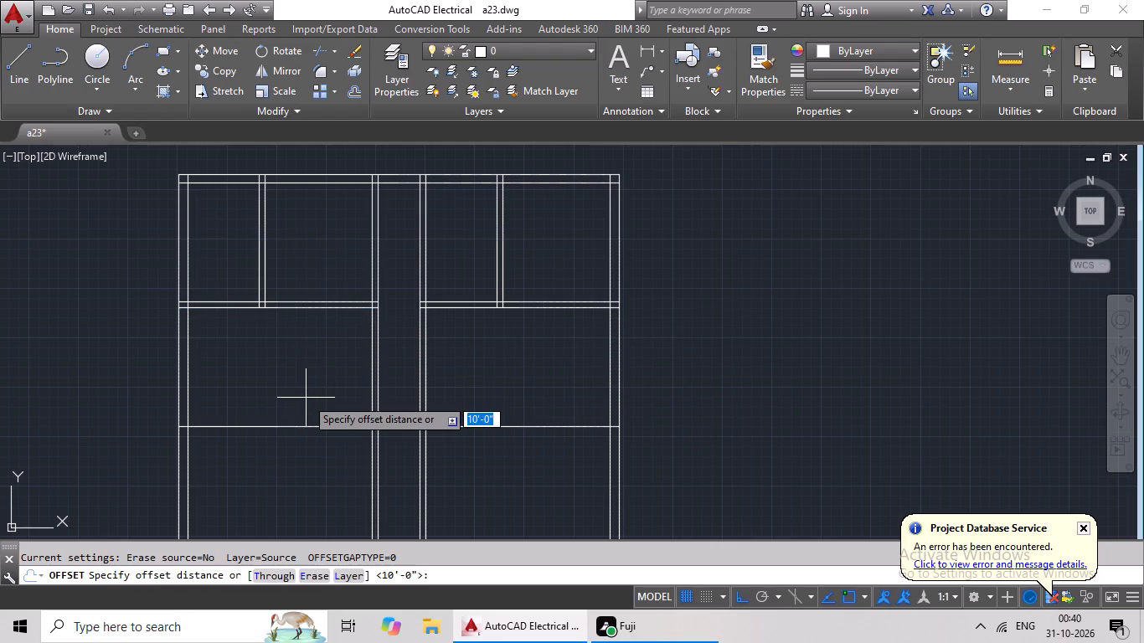
type("6\"")
key("Return")
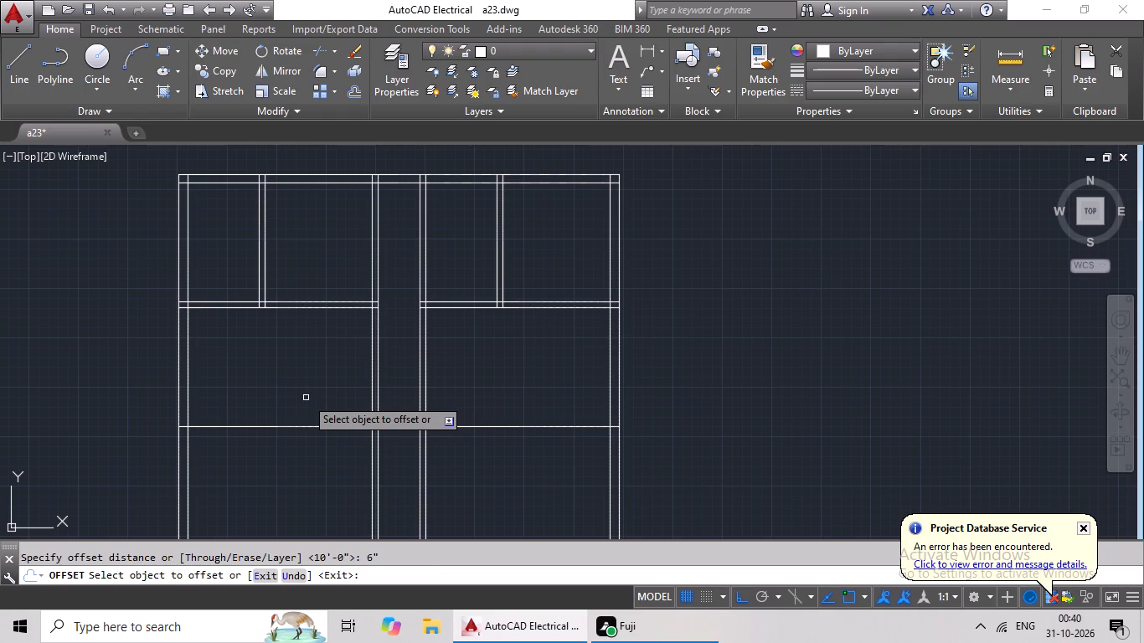
left_click_drag(466, 428, 464, 442)
left_click(462, 494)
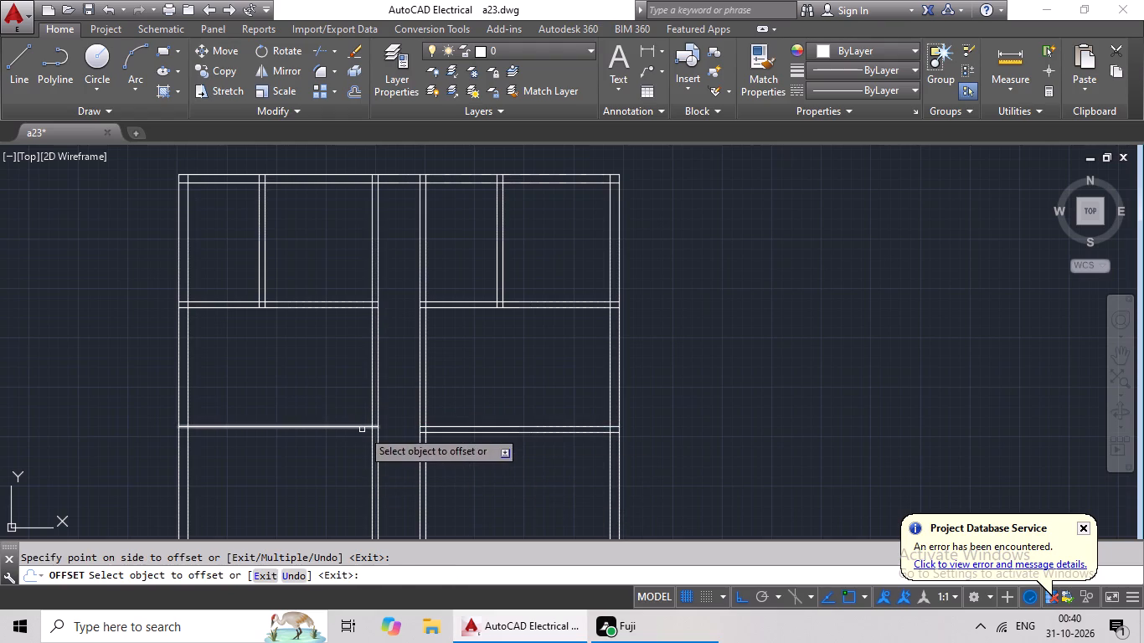
left_click_drag(362, 429, 354, 442)
left_click(343, 462)
key("Escape")
key("Escape")
key("Escape")
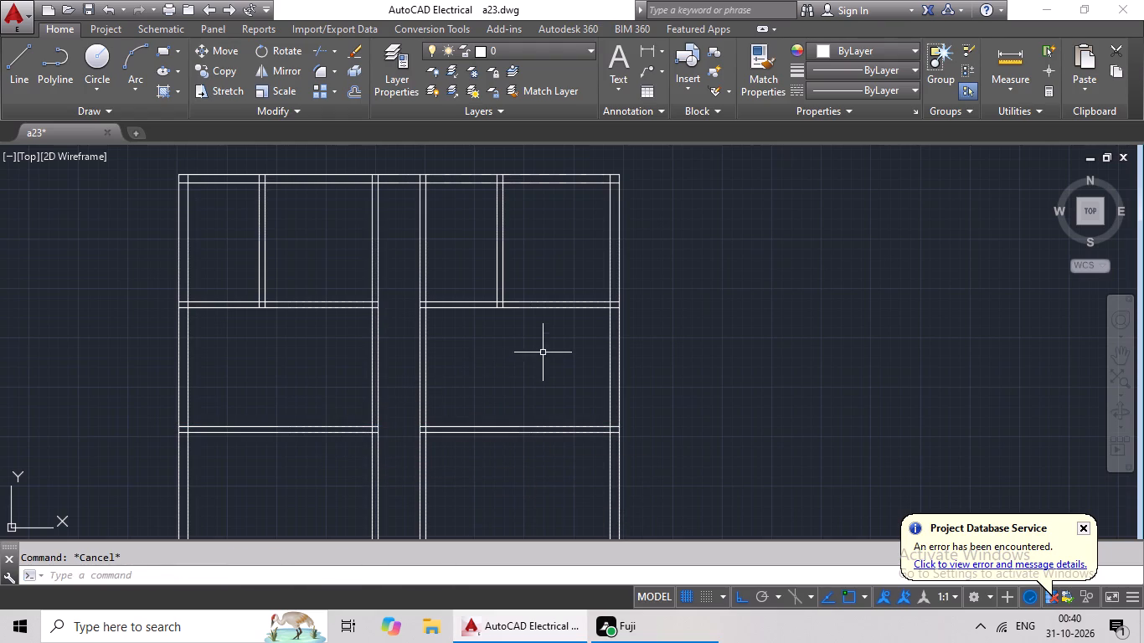
Offset the inner face of the right outer wall 7' to the left.
scroll(544, 352, "up", 2)
middle_click_drag(544, 352, 483, 383)
key("Escape")
key("Escape")
key("o")
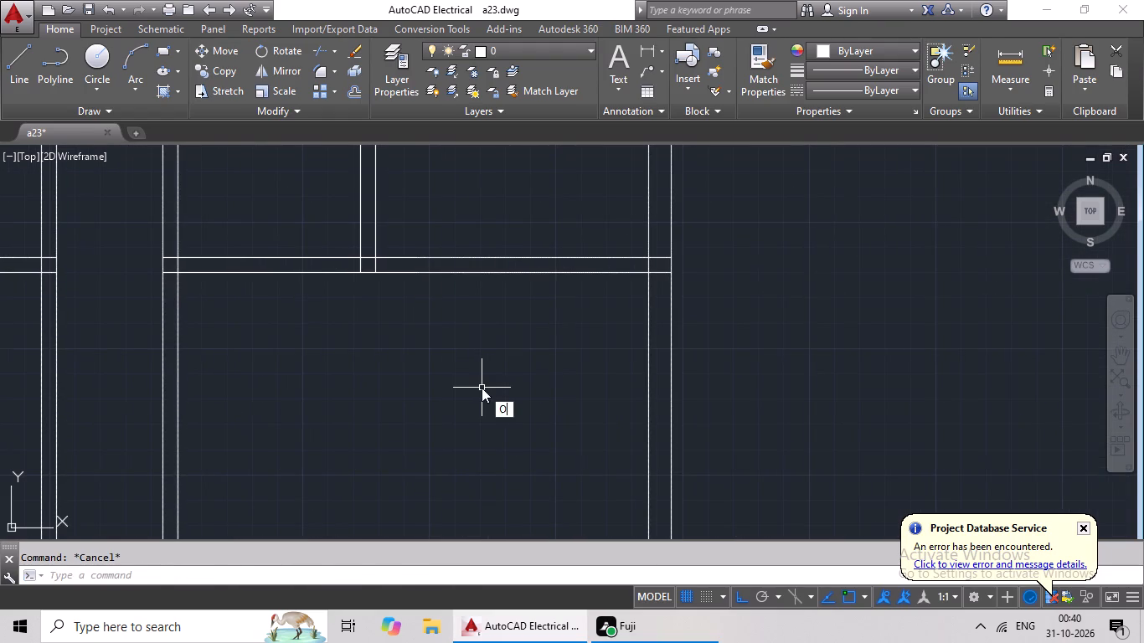
key("Return")
type("7'")
key("Return")
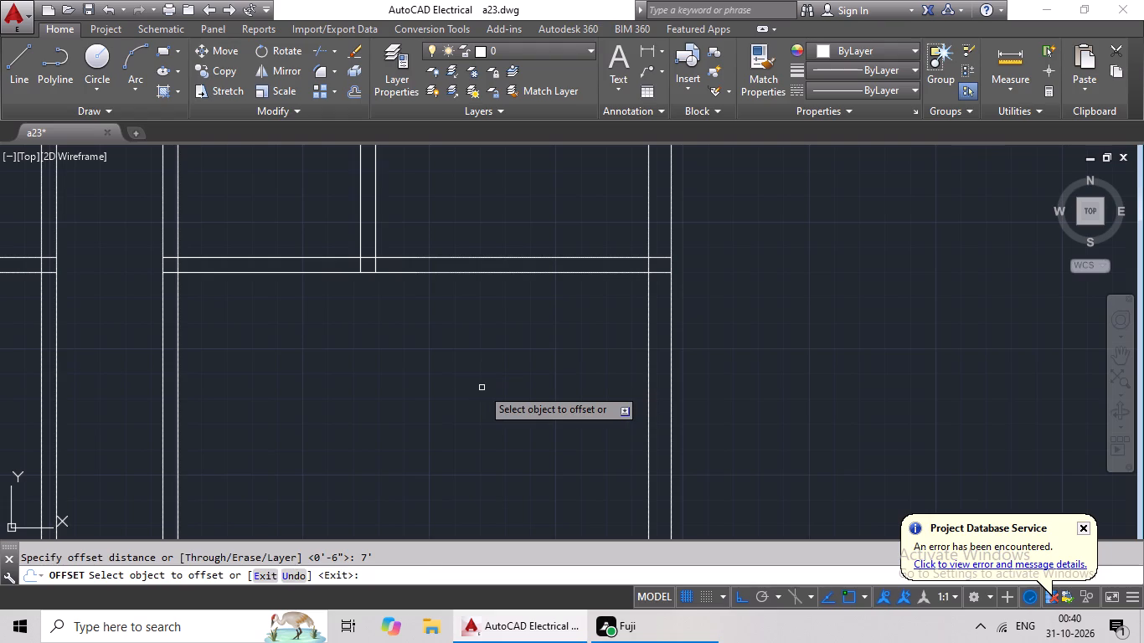
left_click(648, 358)
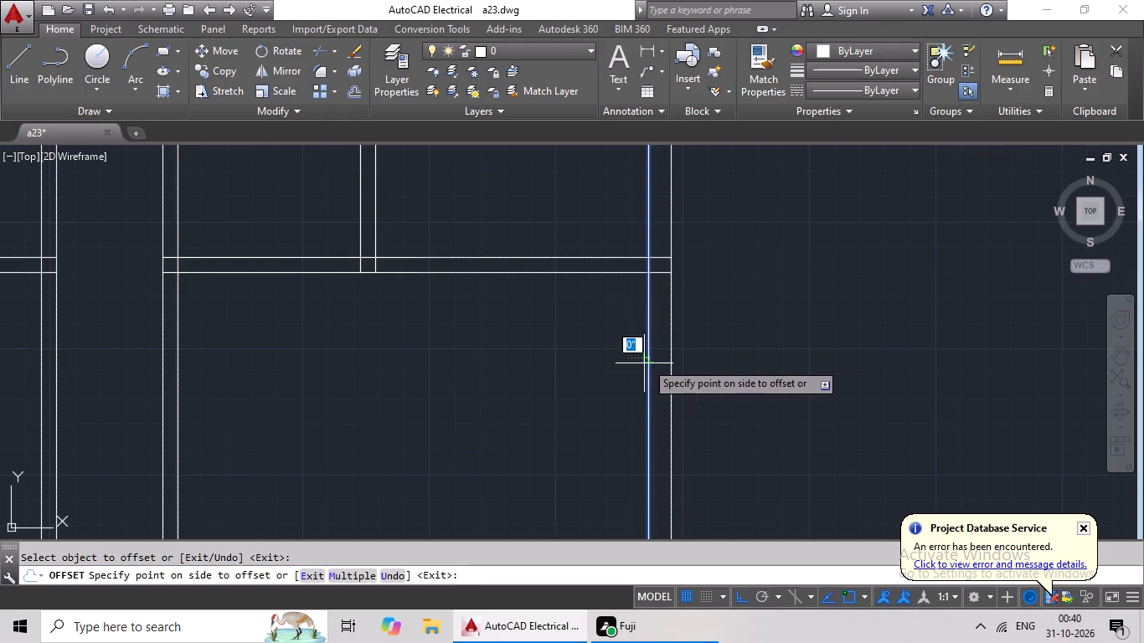
left_click(620, 373)
key("Escape")
key("Escape")
key("Escape")
Offset the new vertical line 6" to the left to form the partition's thickness in the right wing.
key("o")
key("Return")
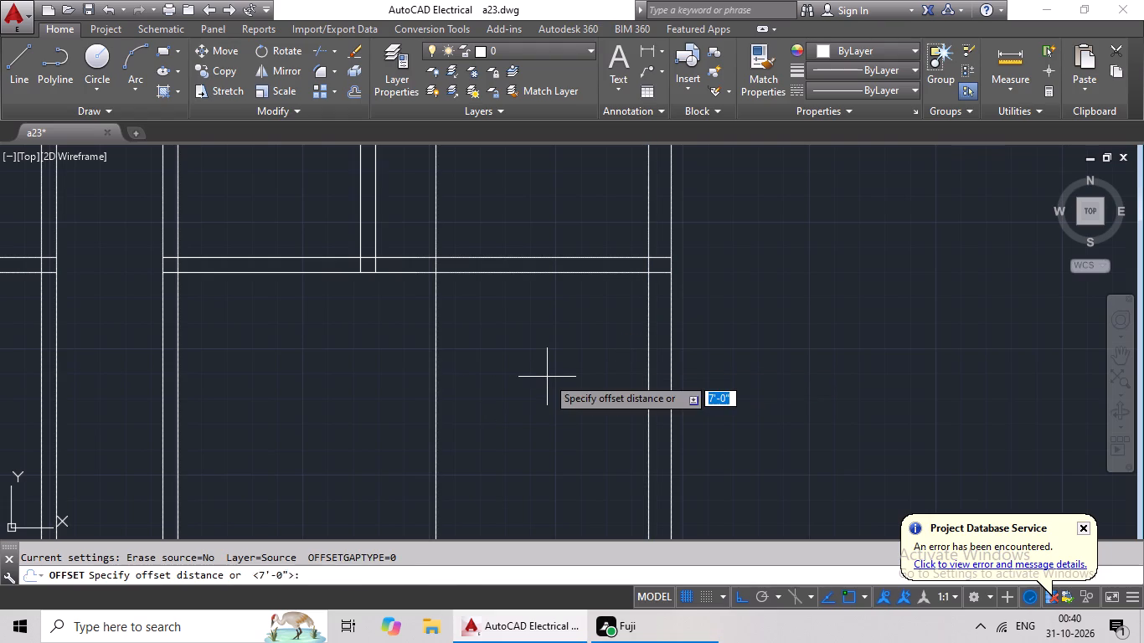
type("6\"")
key("Return")
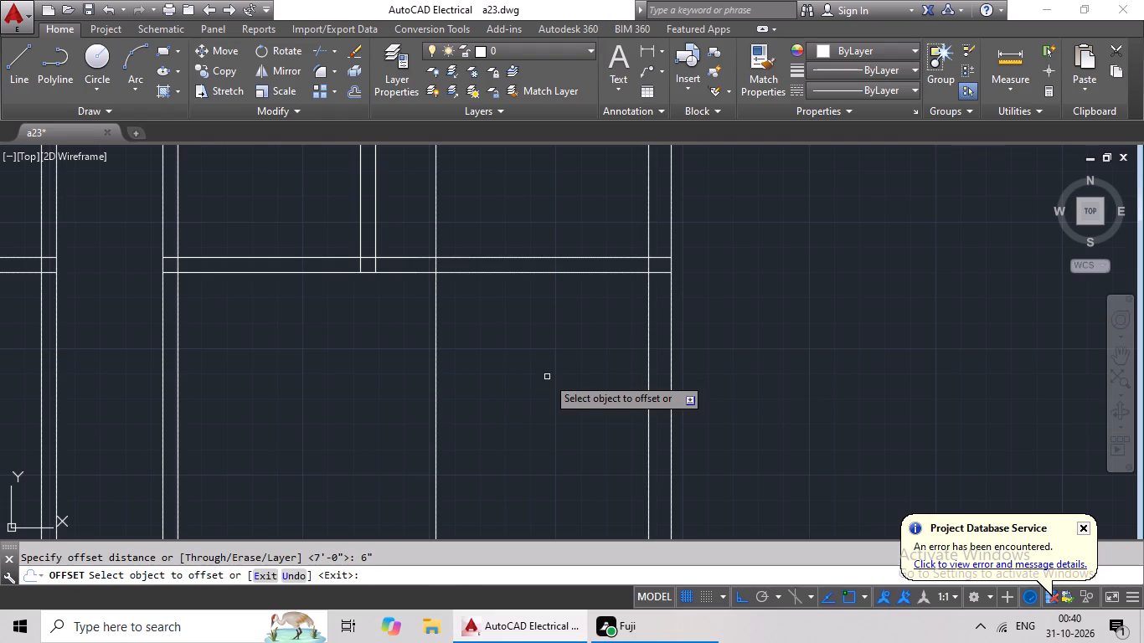
left_click_drag(437, 405, 413, 415)
left_click_drag(366, 419, 380, 415)
scroll(505, 366, "down", 2)
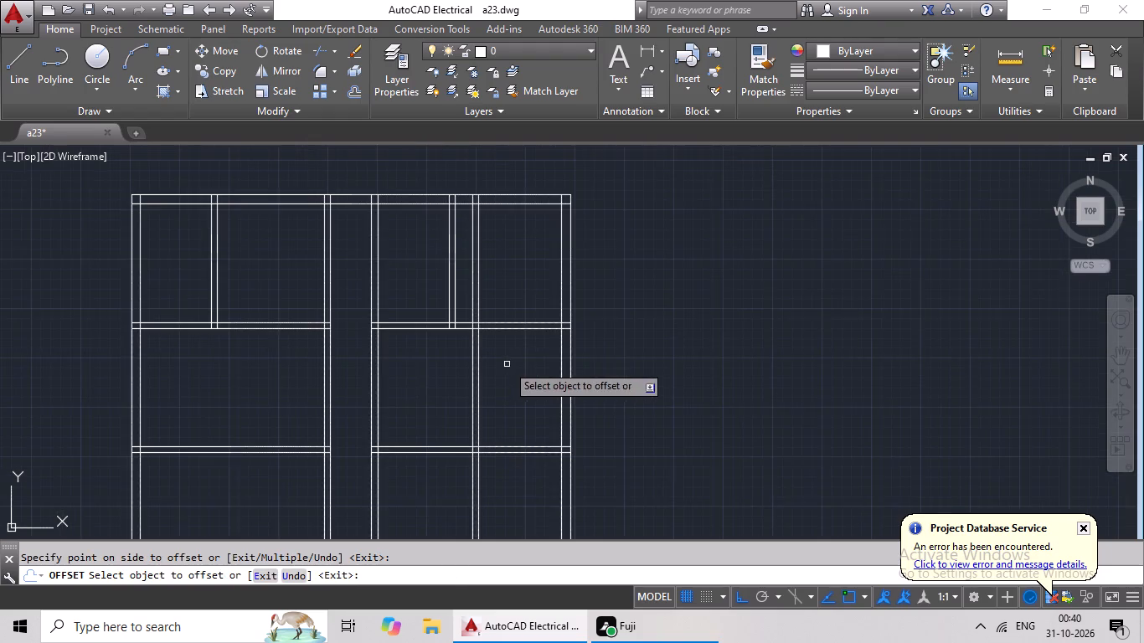
middle_click_drag(508, 363, 458, 372)
key("Escape")
key("Escape")
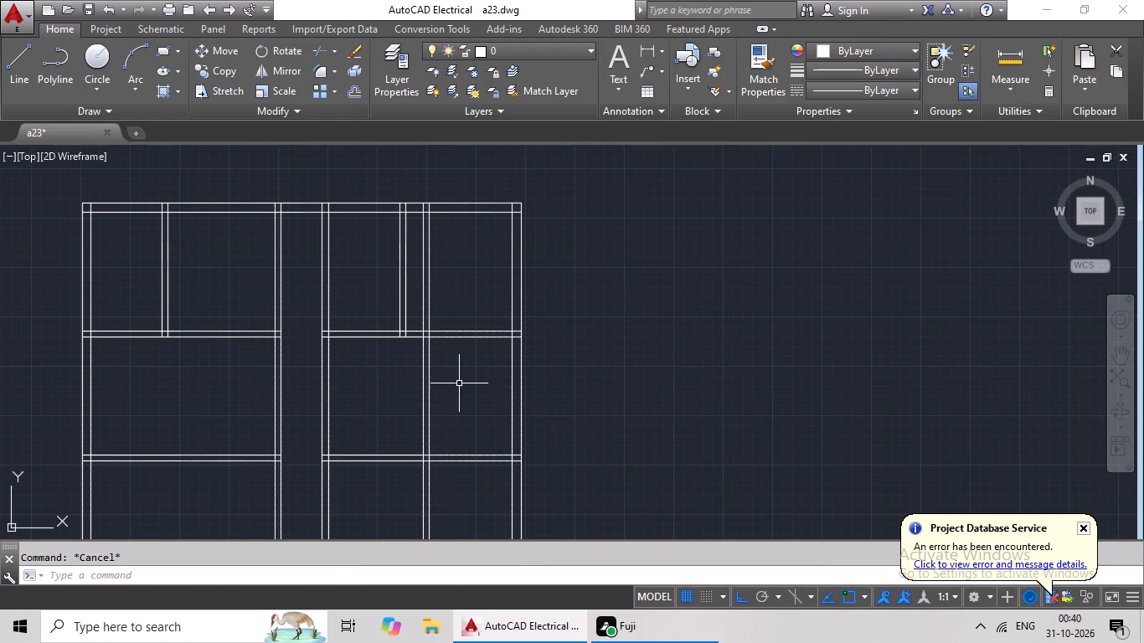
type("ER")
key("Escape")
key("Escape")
Trim the right wing's new partition lines above the first cross wall and below the second cross wall.
type("TR")
key("space")
key("space")
scroll(418, 266, "up", 2)
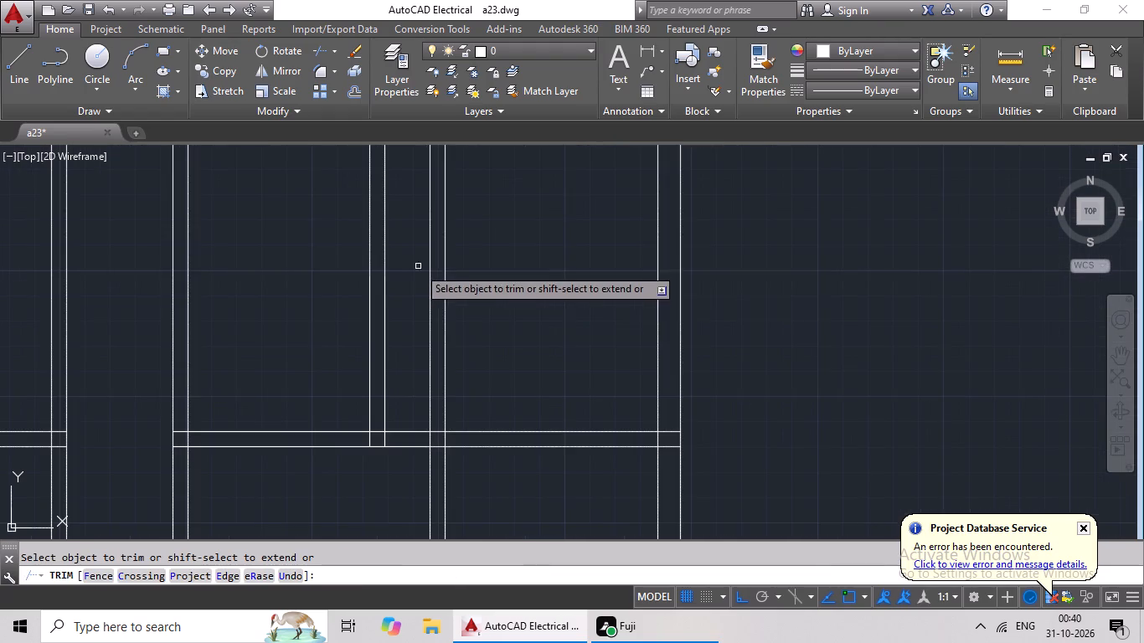
left_click_drag(579, 268, 419, 393)
scroll(519, 339, "down", 2)
middle_click_drag(501, 250, 488, 186)
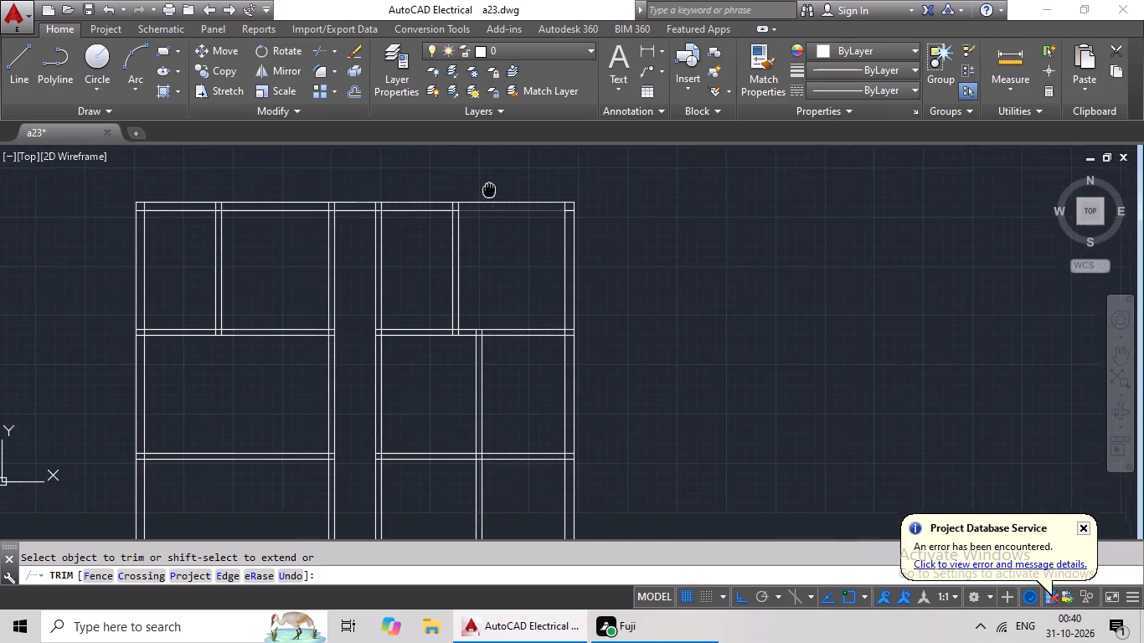
middle_click_drag(488, 186, 488, 185)
middle_click_drag(507, 464, 493, 372)
left_click_drag(513, 374, 424, 499)
middle_click_drag(492, 280, 435, 368)
key("Escape")
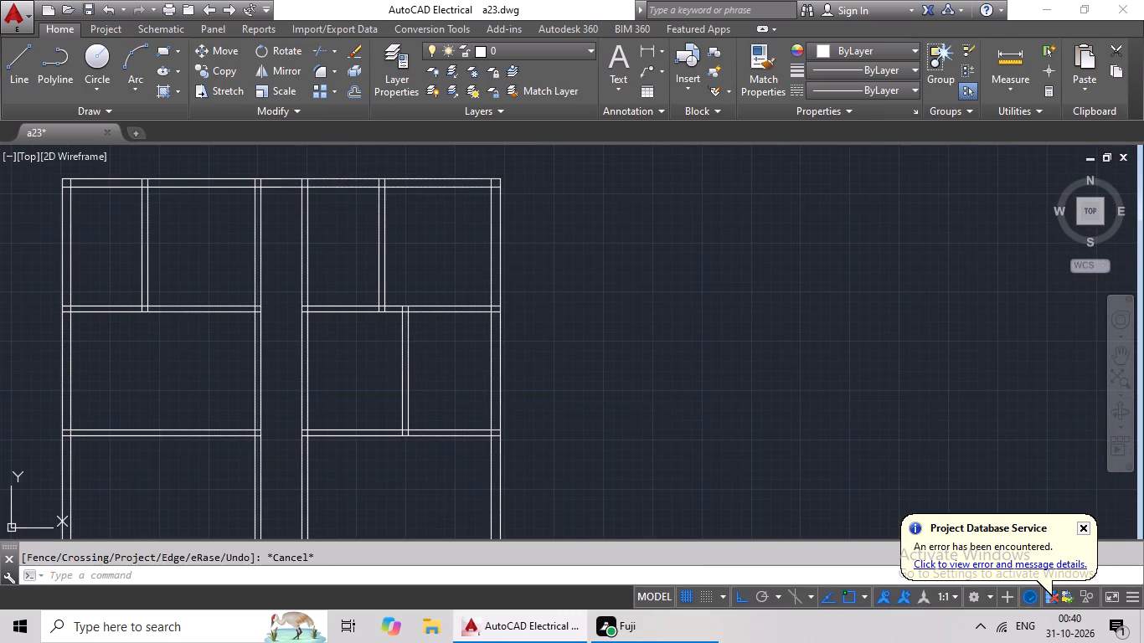
key("Escape")
key("Escape")
Offset the lower face of the right wing's first cross wall 4' downward.
key("o")
key("Return")
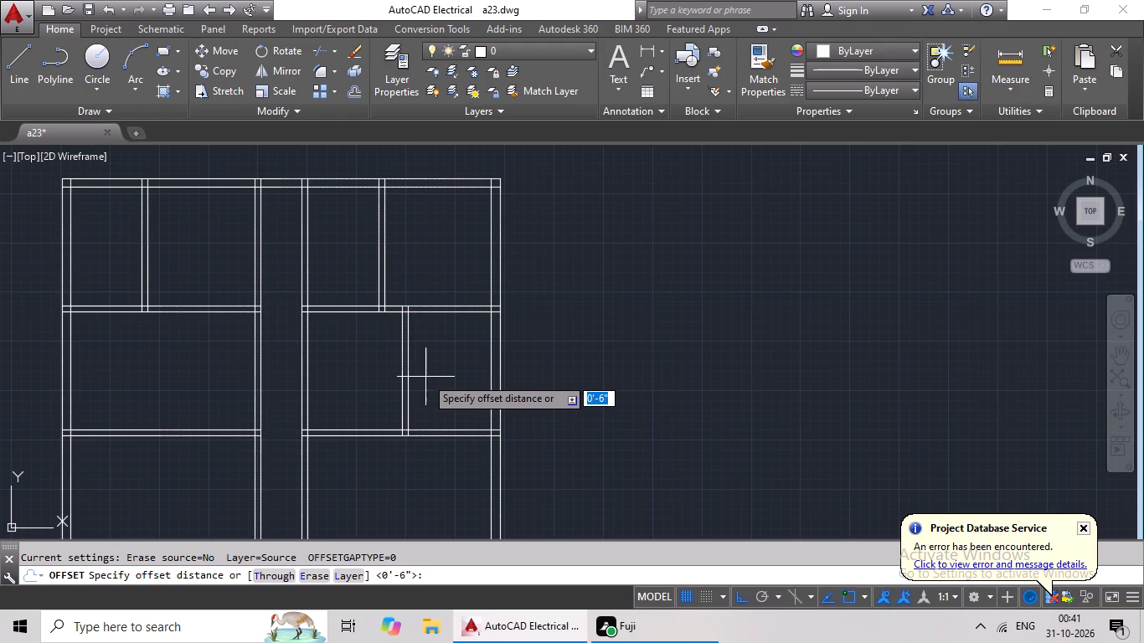
type("4'")
key("Return")
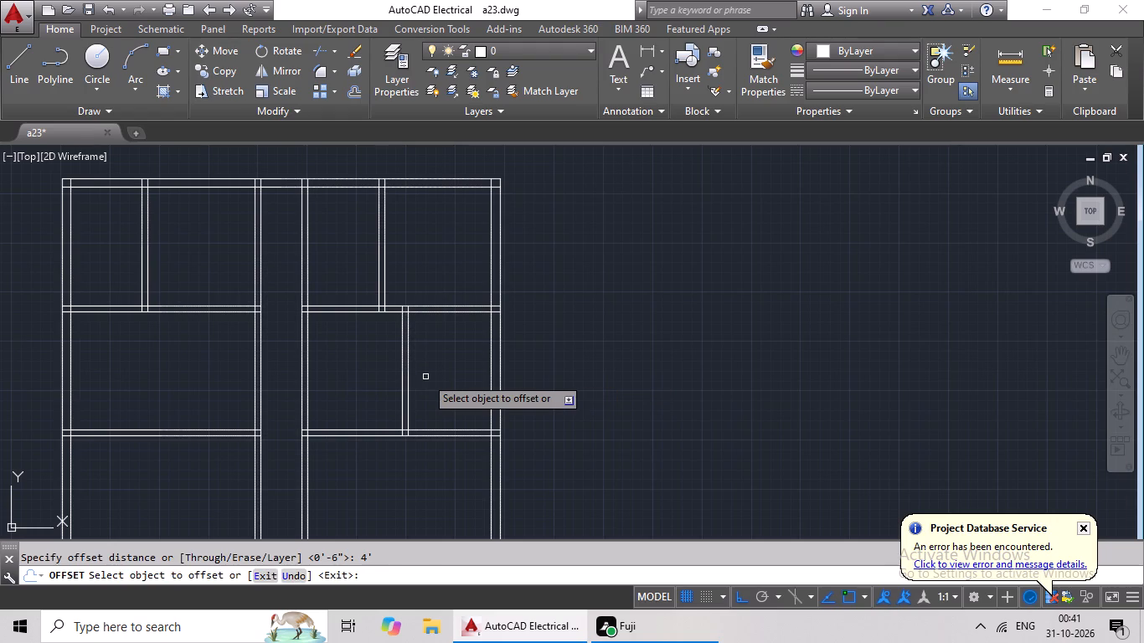
left_click(469, 315)
left_click_drag(469, 311, 461, 344)
left_click(461, 344)
key("Escape")
key("Escape")
Offset the right wing's new horizontal line 6" downward to form the partition's thickness.
key("o")
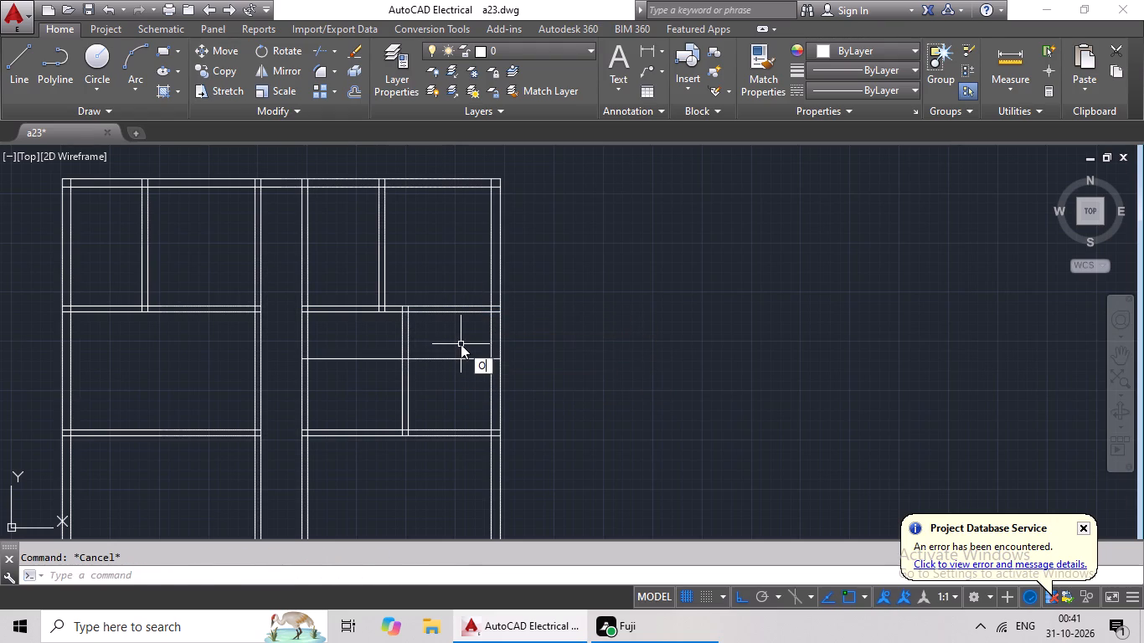
key("Return")
type("6\"")
key("Return")
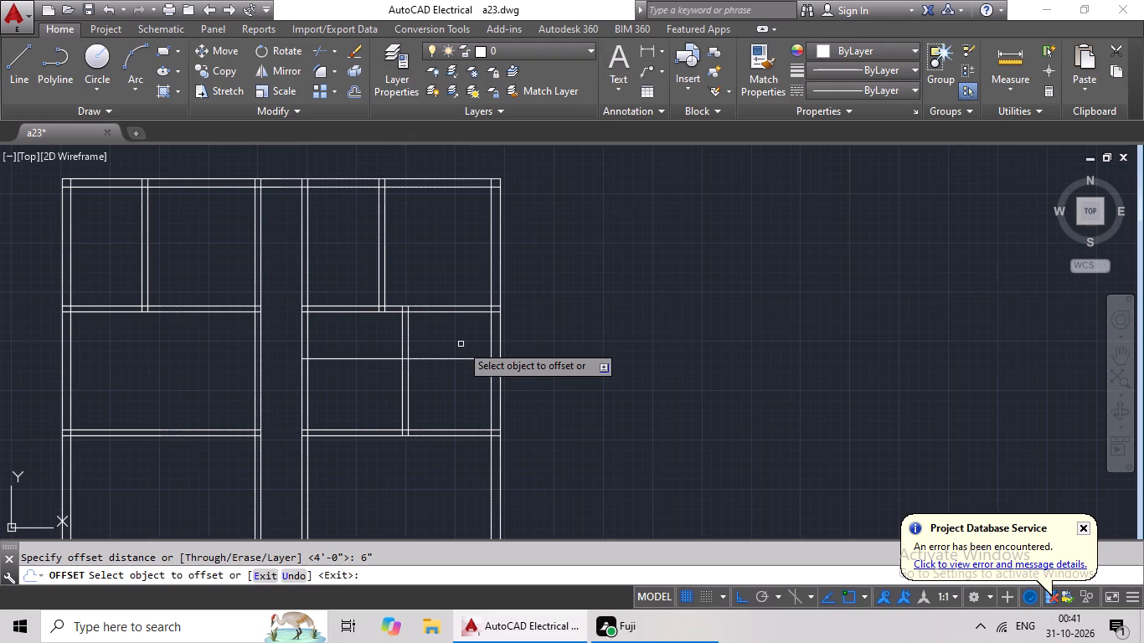
left_click_drag(478, 359, 471, 392)
left_click(469, 404)
key("Escape")
key("Escape")
key("Escape")
Trim the right wing's partition lines into an L-shaped enclosure against the first cross wall and the right outer wall.
key("t")
key("r")
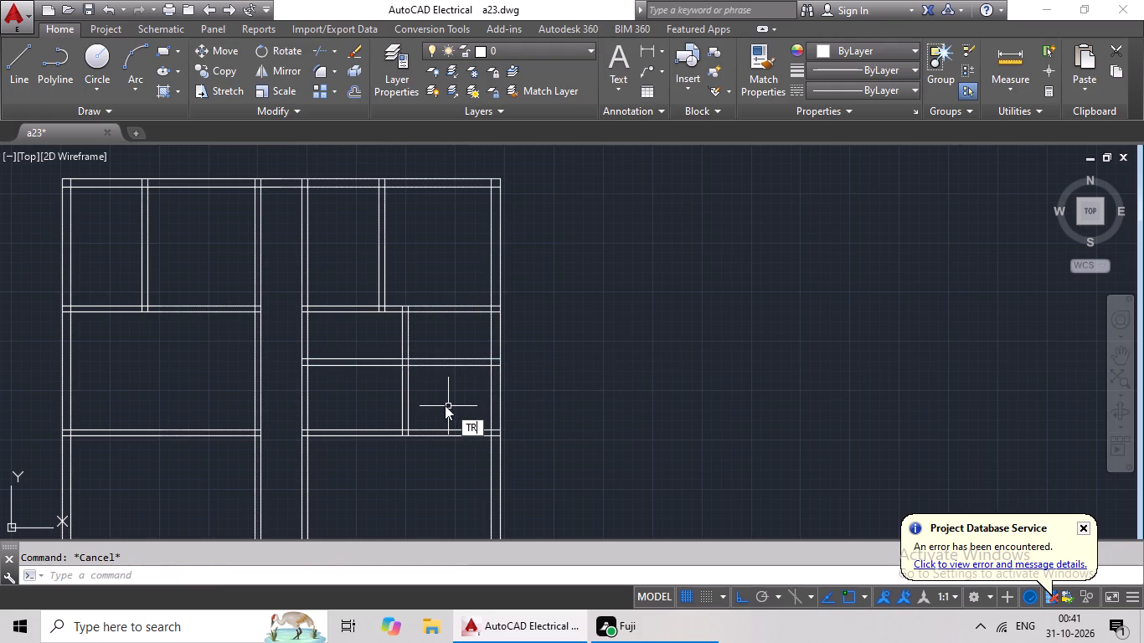
key("space")
key("space")
scroll(395, 373, "up", 3)
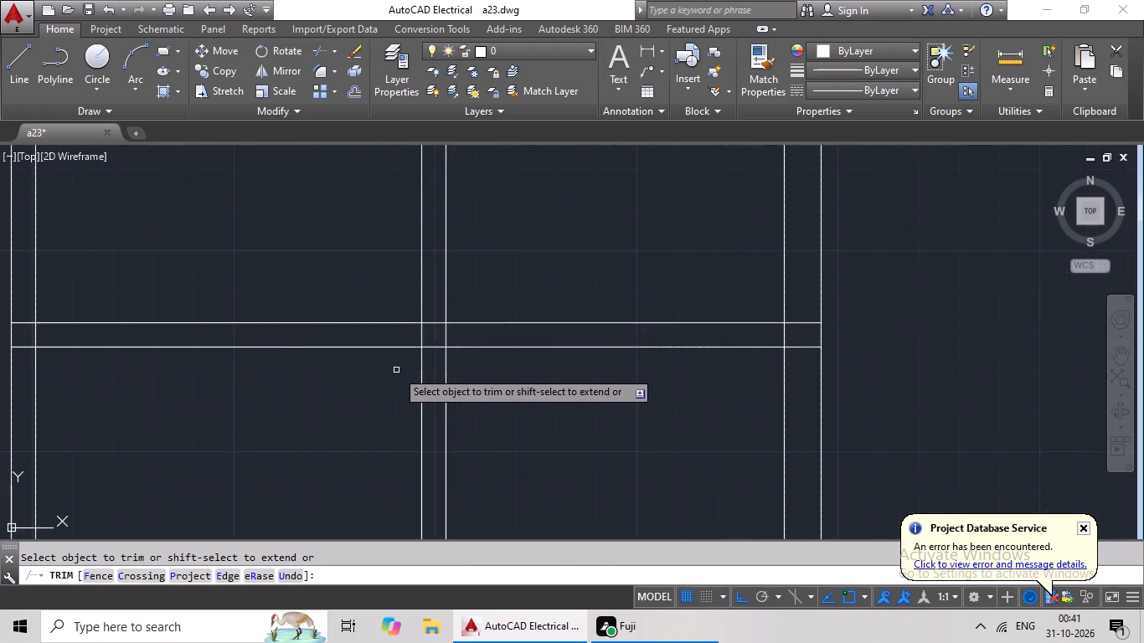
left_click_drag(395, 293, 314, 418)
left_click(314, 418)
left_click_drag(565, 428, 336, 453)
left_click_drag(336, 453, 350, 453)
scroll(470, 430, "down", 2)
key("Escape")
key("Escape")
Erase the two short leftover lines inside the right wing's corridor wall.
scroll(307, 409, "up", 1)
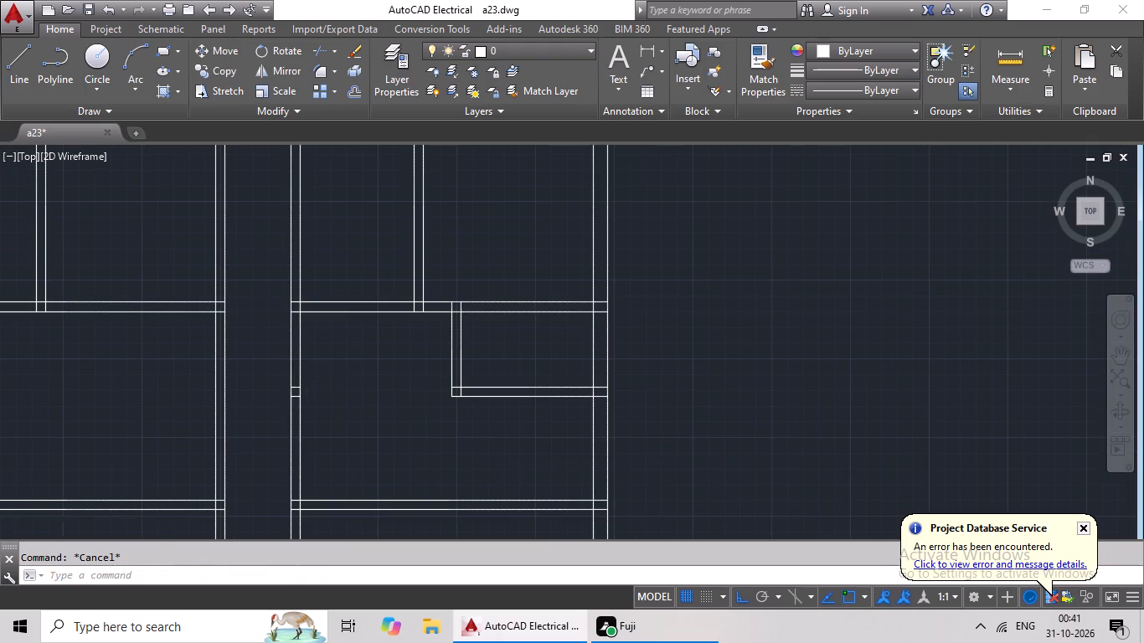
scroll(281, 392, "up", 4)
left_click_drag(319, 245, 282, 464)
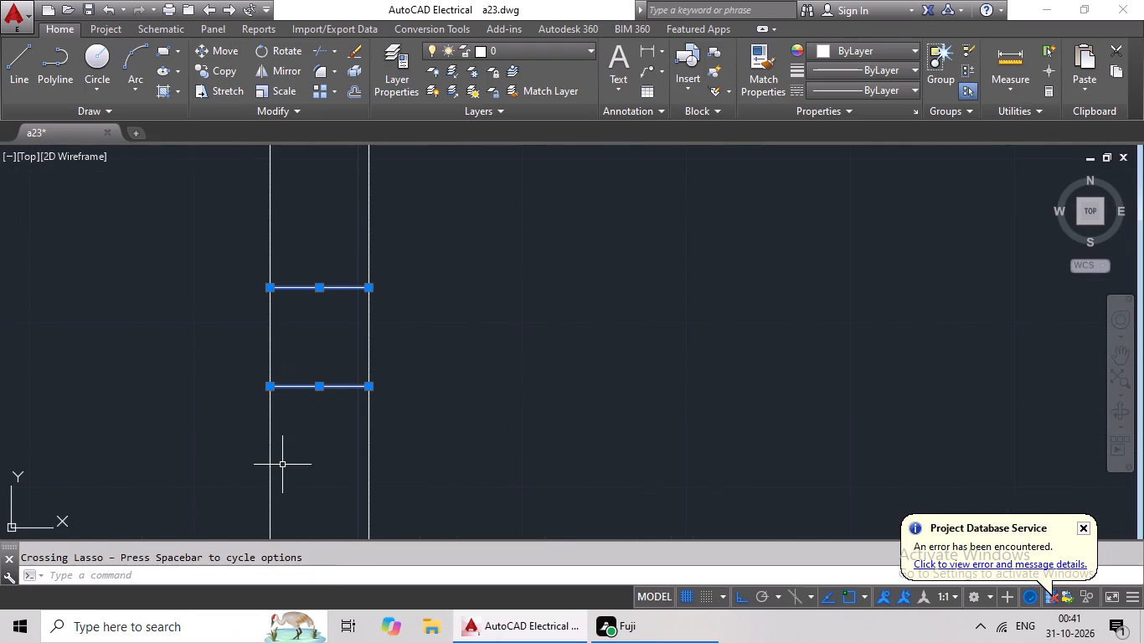
key("Delete")
scroll(639, 261, "down", 3)
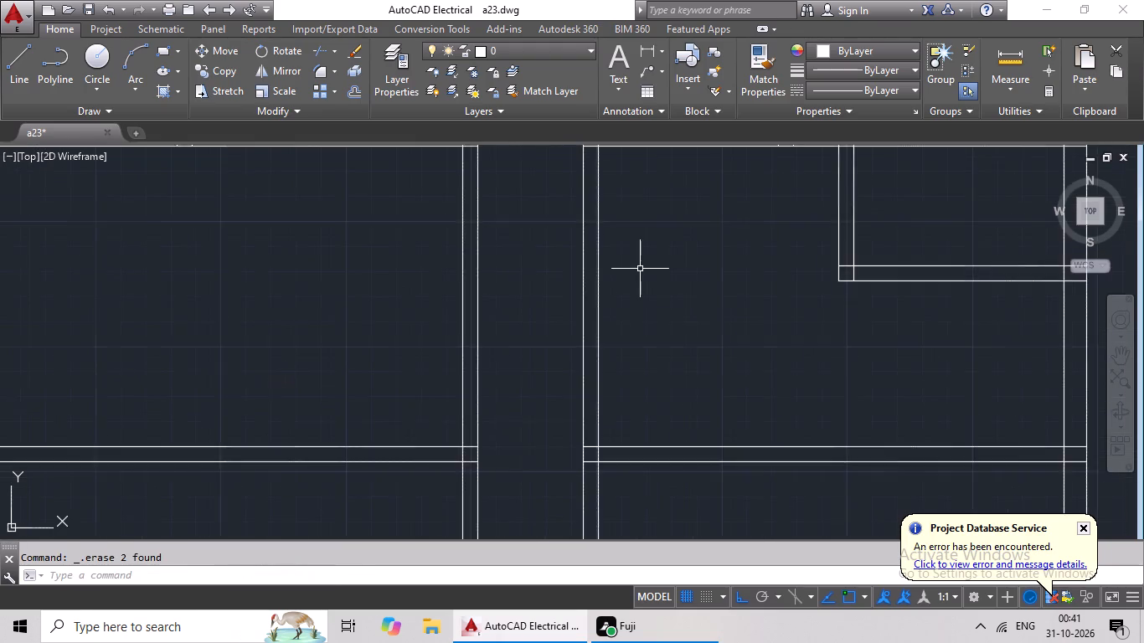
Offset the room-side face of the left wing's corridor wall 7' to the left.
scroll(640, 270, "down", 3)
middle_click_drag(638, 270, 467, 285)
key("Escape")
key("Escape")
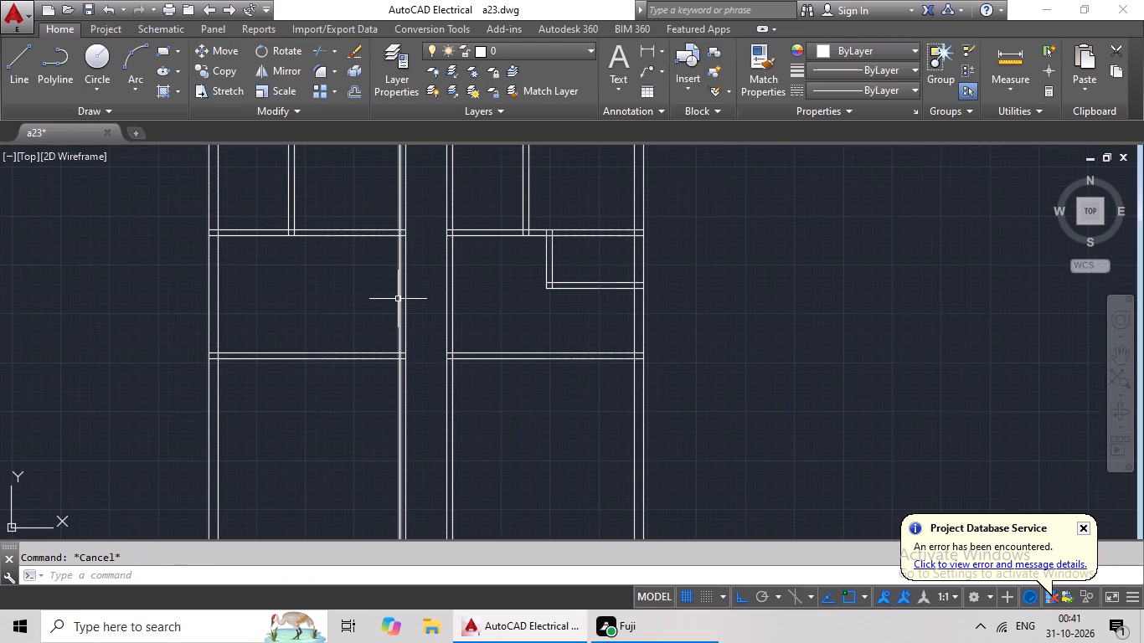
key("o")
key("Return")
type("7'")
key("Return")
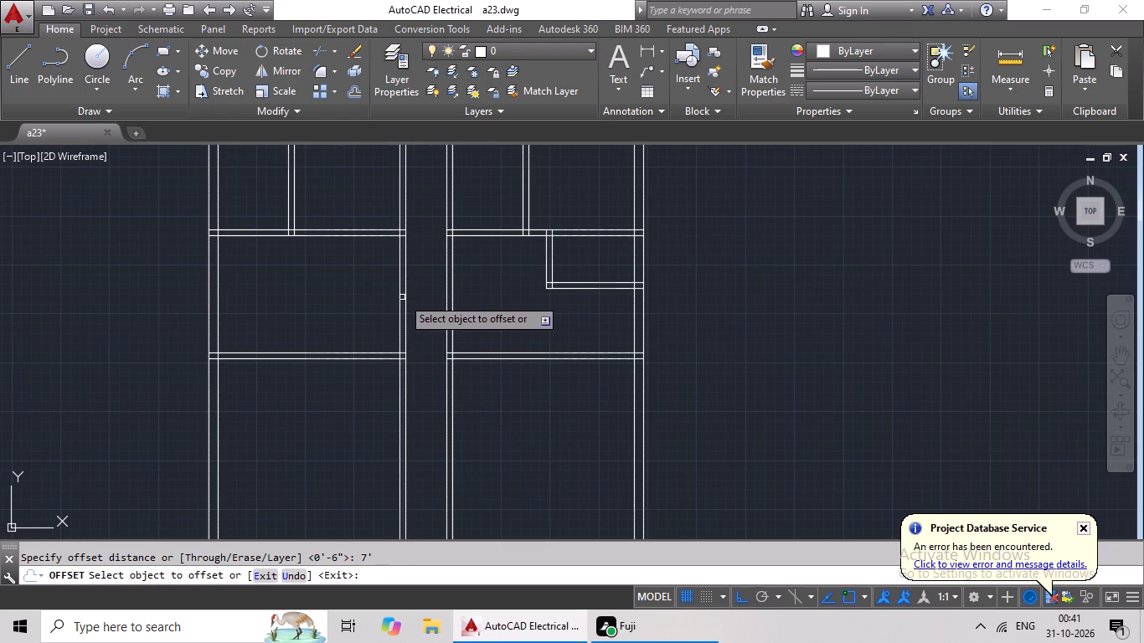
left_click_drag(401, 298, 335, 298)
left_click(335, 298)
key("Escape")
key("Escape")
key("Escape")
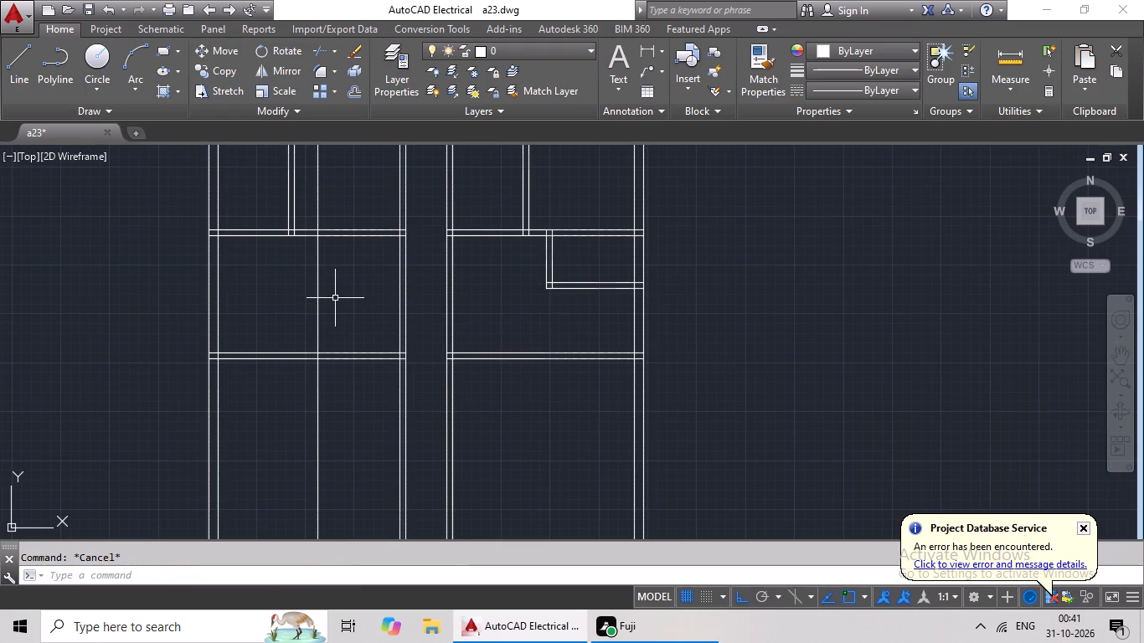
Offset the left wing's new vertical line 6" to the left to form the partition's thickness.
key("o")
key("Return")
type("6\"")
key("Return")
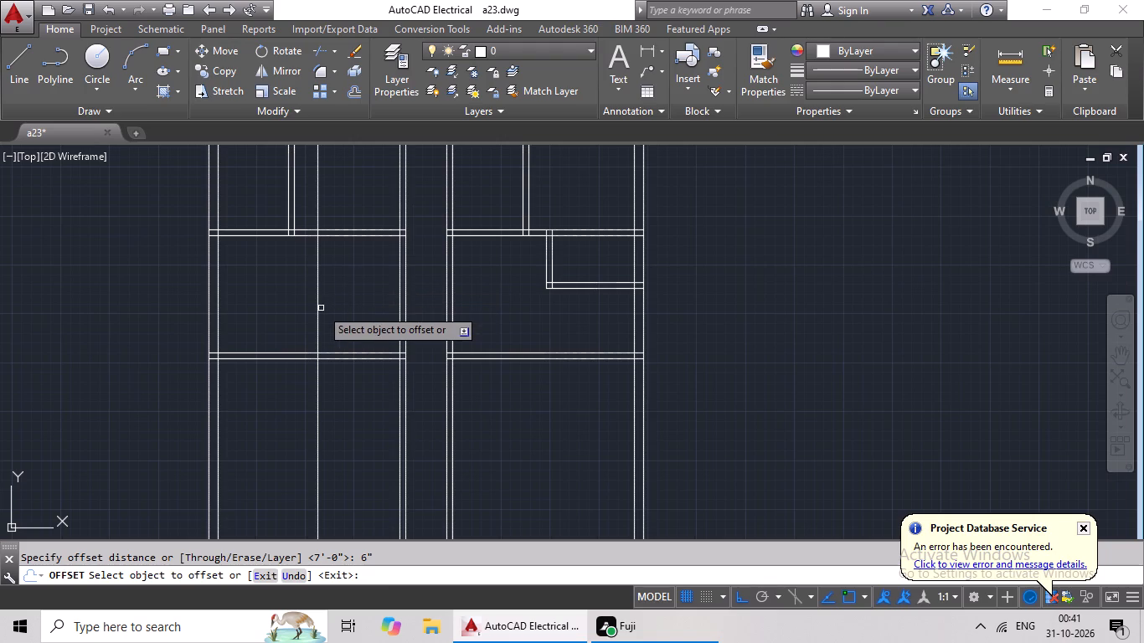
left_click(318, 283)
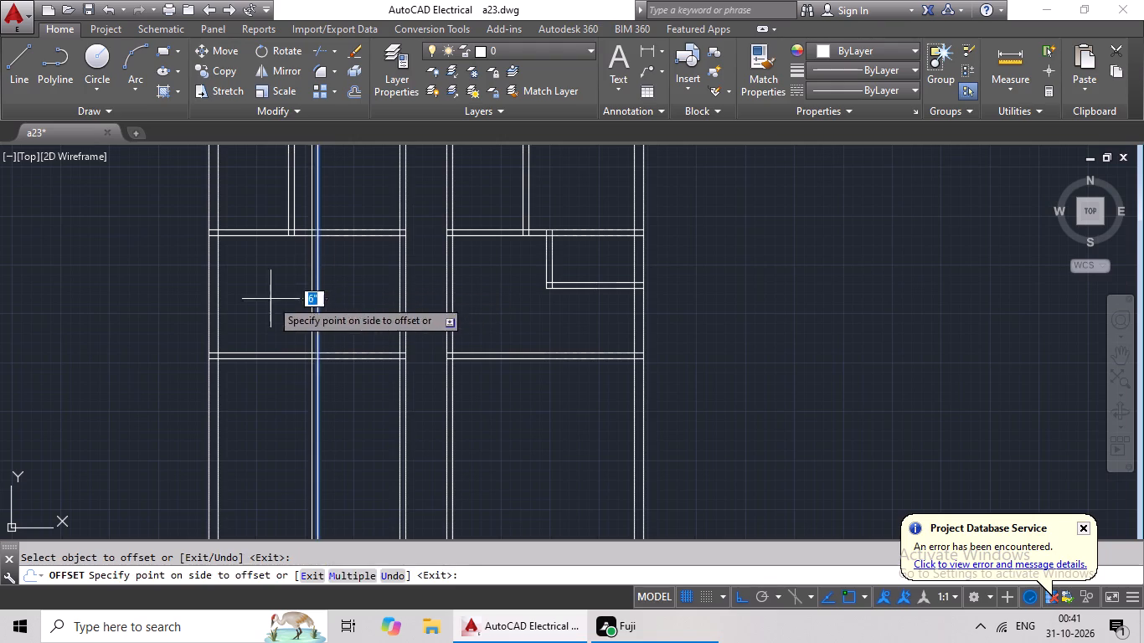
left_click(270, 299)
key("Escape")
key("Escape")
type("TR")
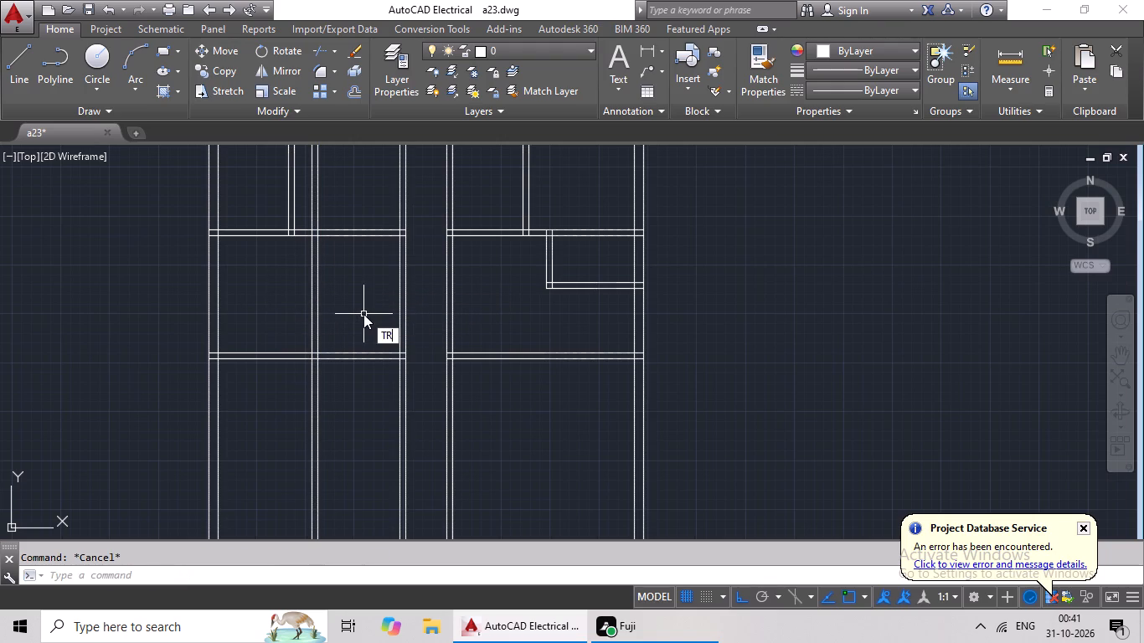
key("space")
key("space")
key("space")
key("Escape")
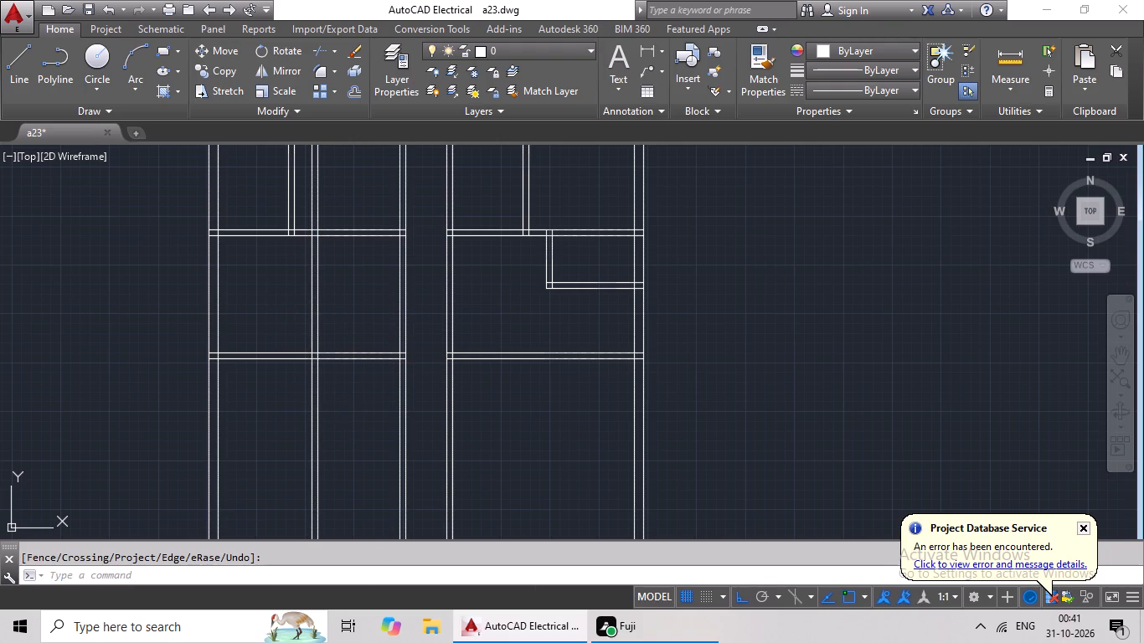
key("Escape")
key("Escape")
Trim the left wing's new partition lines below the second cross wall and above the first cross wall.
type("TR")
key("space")
key("space")
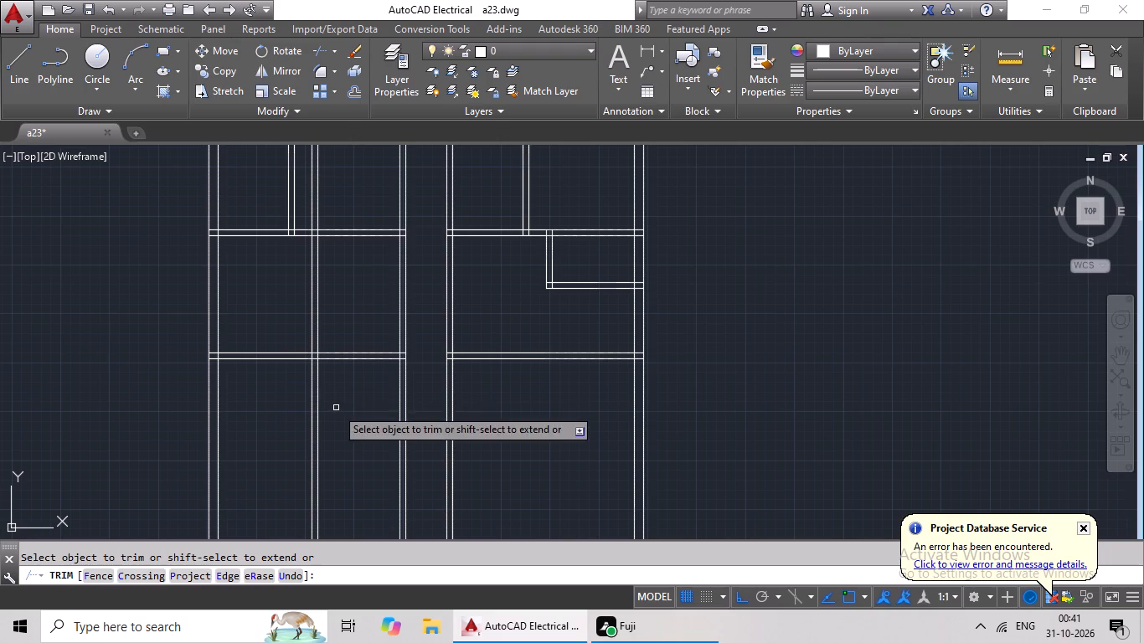
scroll(315, 370, "up", 1)
left_click_drag(383, 376, 220, 449)
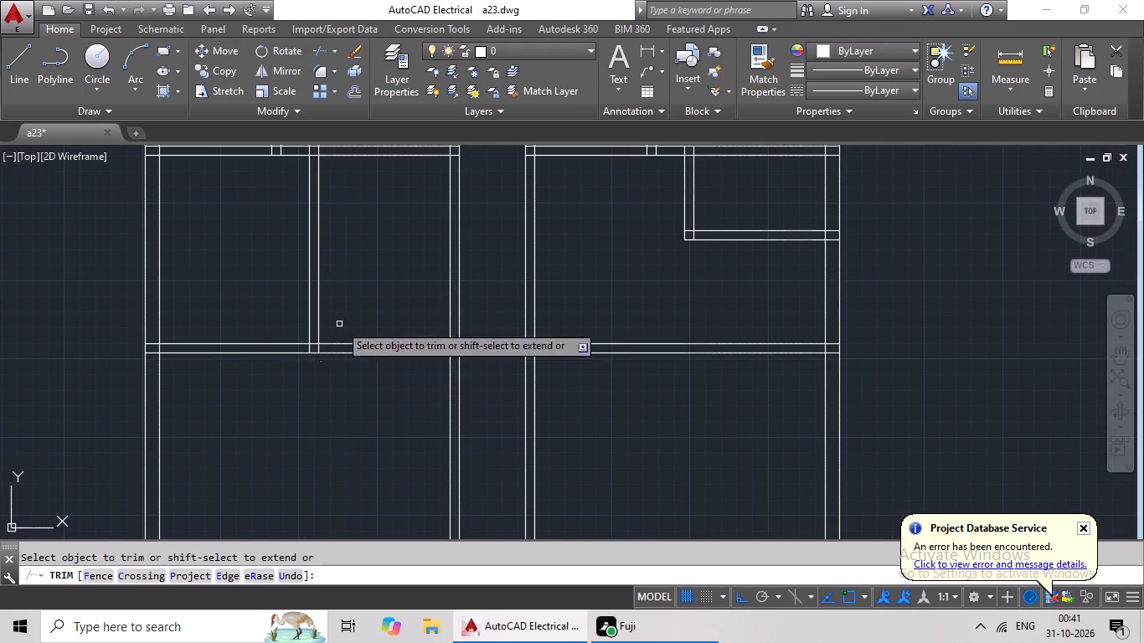
scroll(360, 283, "down", 1)
middle_click_drag(360, 293, 305, 475)
scroll(286, 350, "up", 3)
left_click_drag(378, 307, 312, 335)
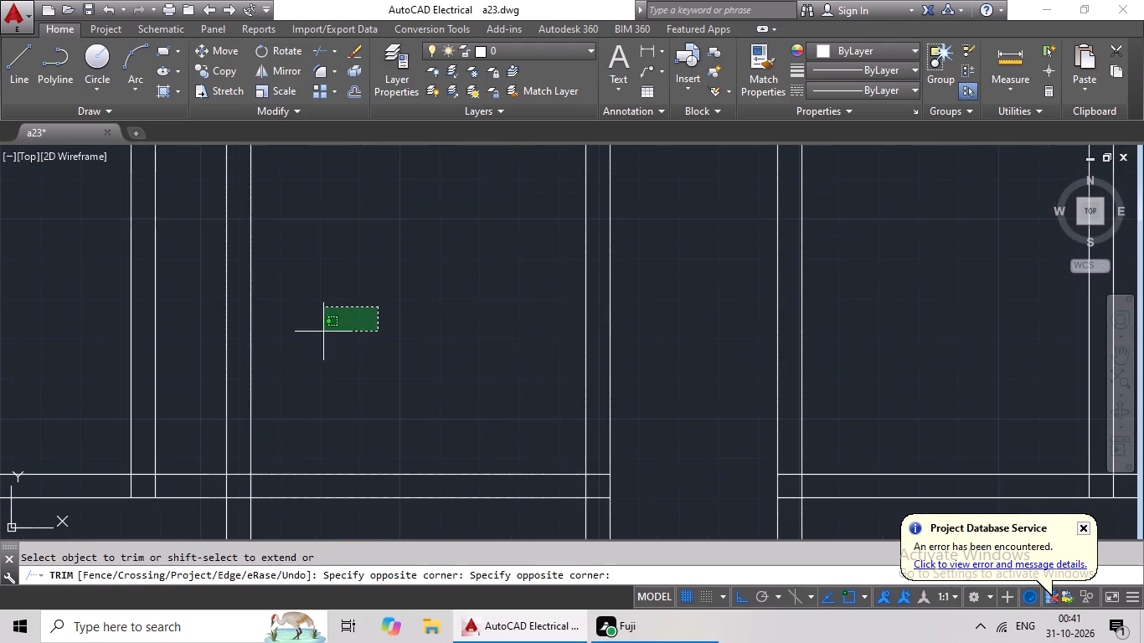
left_click_drag(312, 335, 187, 414)
scroll(374, 337, "down", 3)
middle_click_drag(374, 335, 399, 270)
key("Escape")
scroll(379, 363, "up", 1)
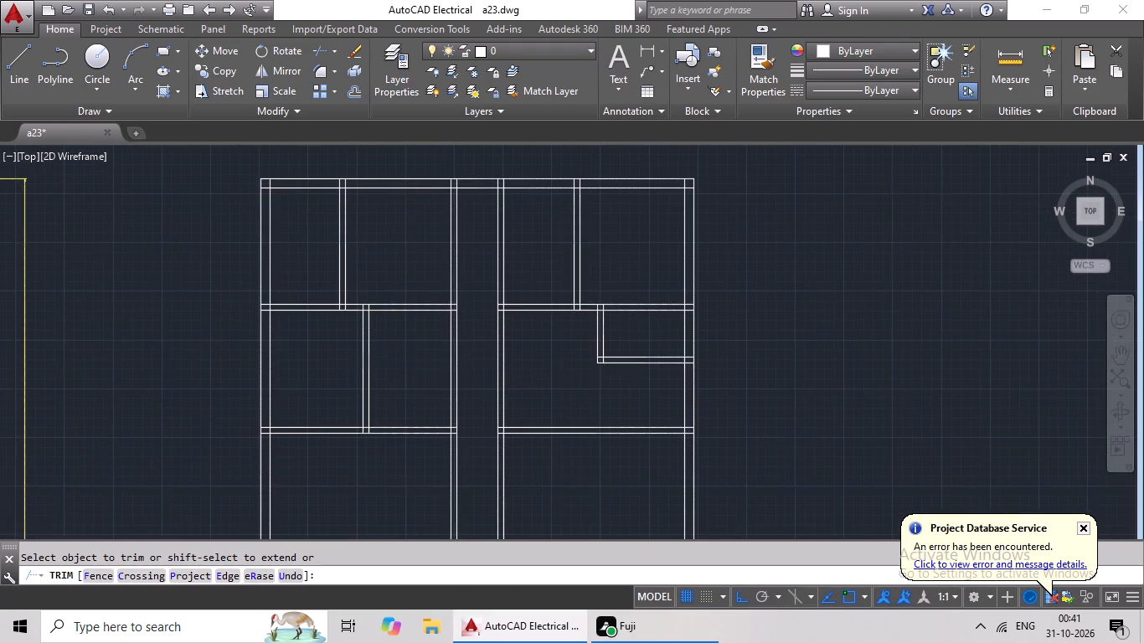
scroll(379, 363, "up", 2)
key("Escape")
Offset the lower face of the left wing's first cross wall 4' downward.
middle_click_drag(389, 359, 282, 415)
key("Escape")
key("o")
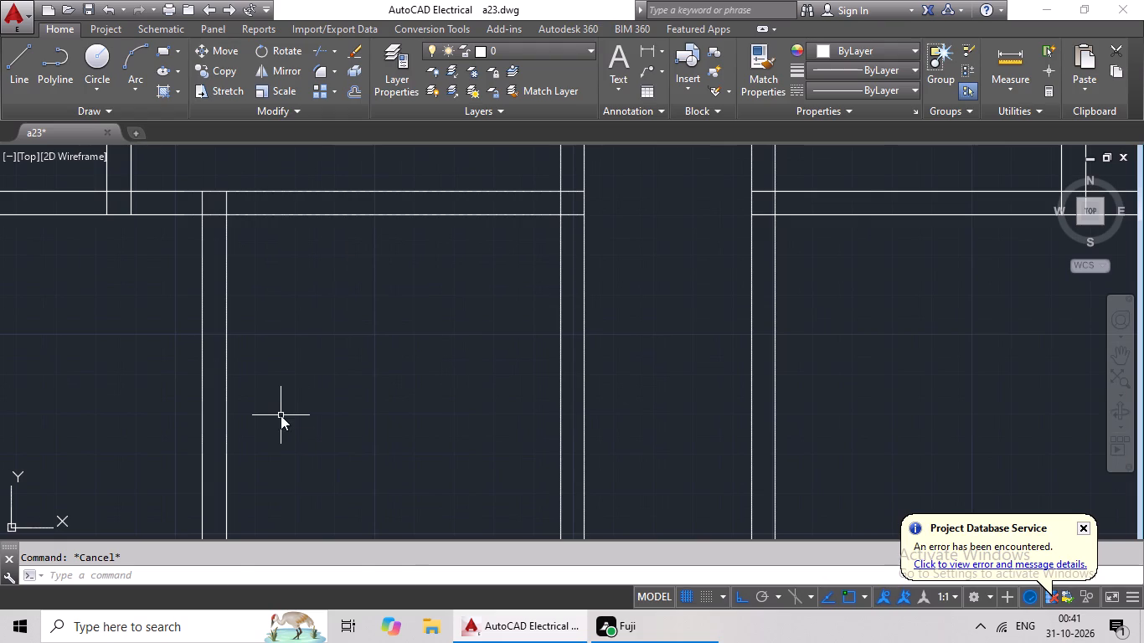
key("Return")
type("4'")
key("Return")
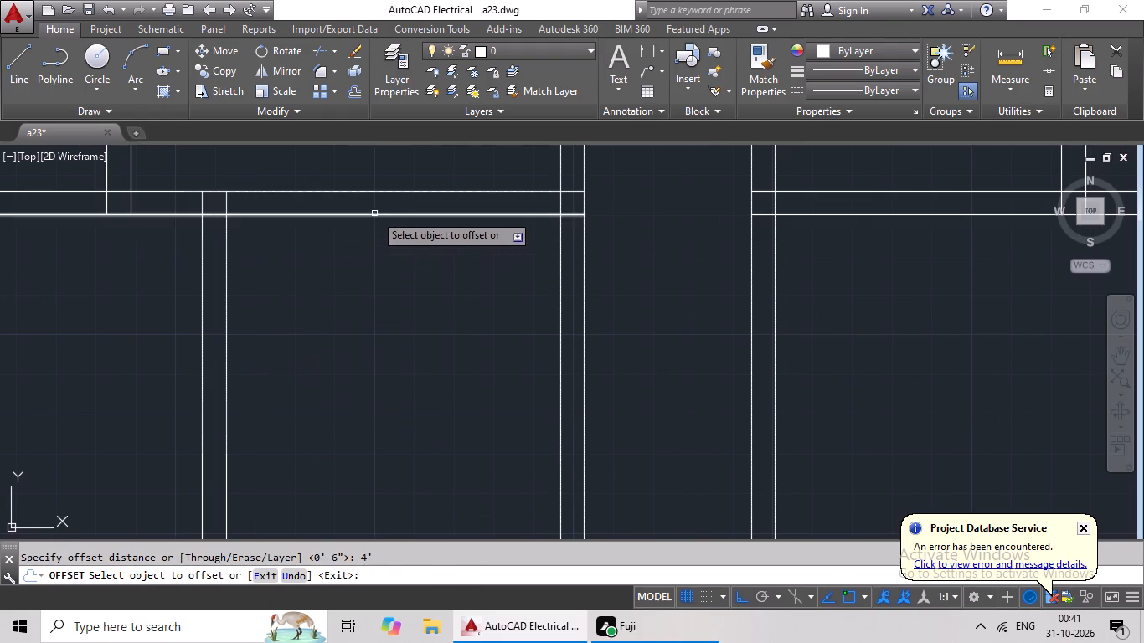
left_click_drag(374, 213, 372, 224)
left_click(361, 260)
key("Escape")
key("Escape")
Offset the left wing's new horizontal line 6" downward to form the partition's thickness.
key("o")
key("Return")
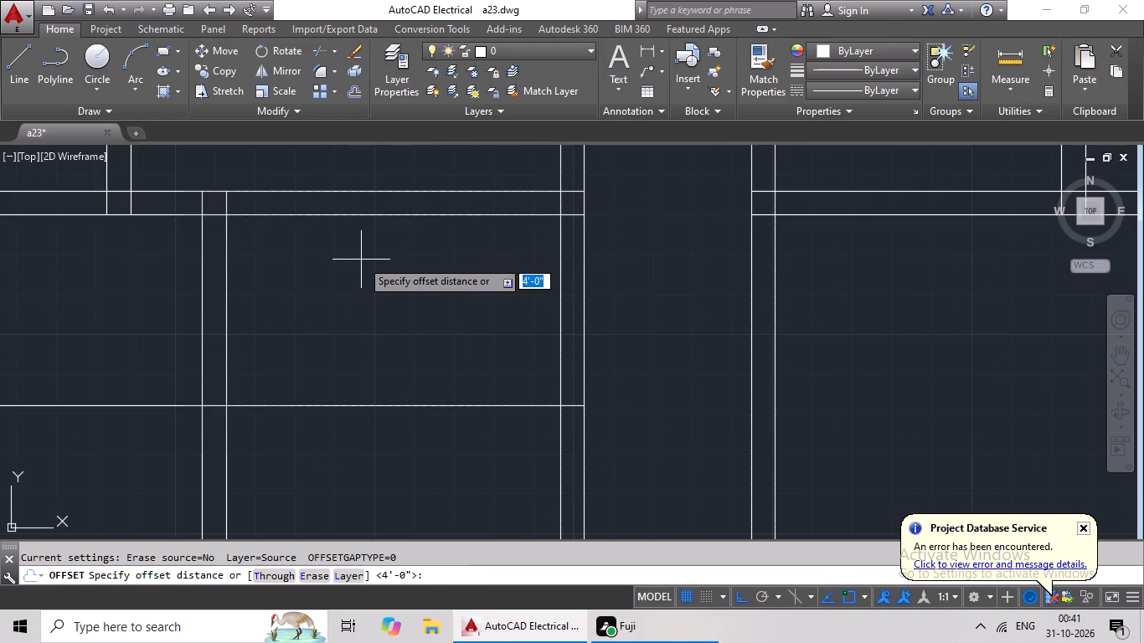
key("6")
key("shift+quotedbl")
key("Return")
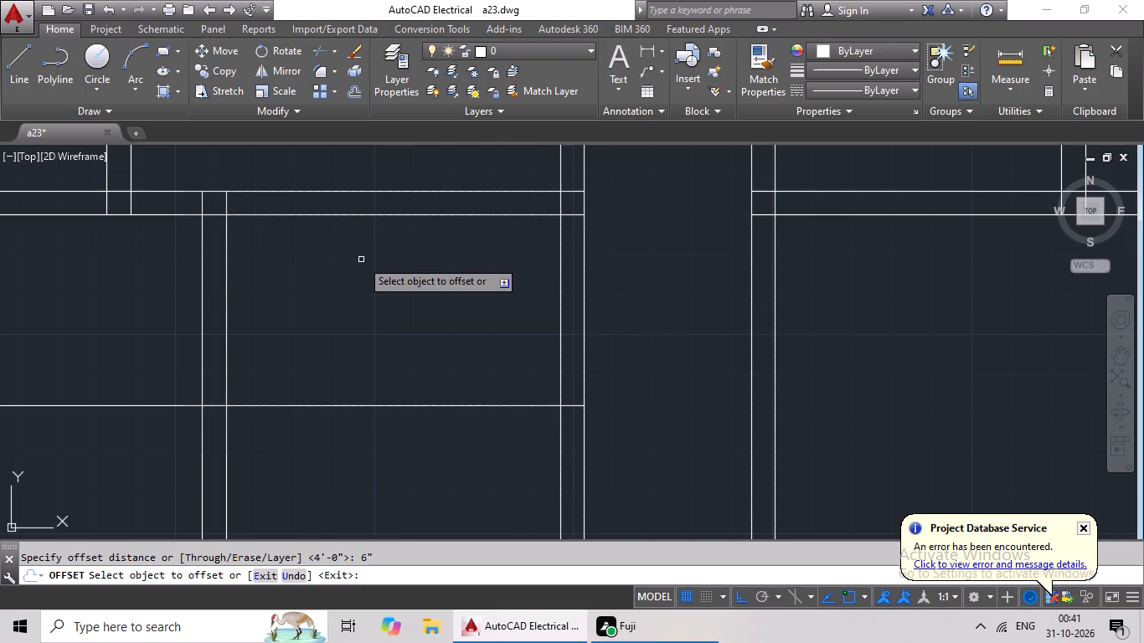
left_click_drag(341, 406, 338, 416)
left_click_drag(334, 450, 343, 445)
scroll(389, 388, "down", 2)
key("Escape")
key("Escape")
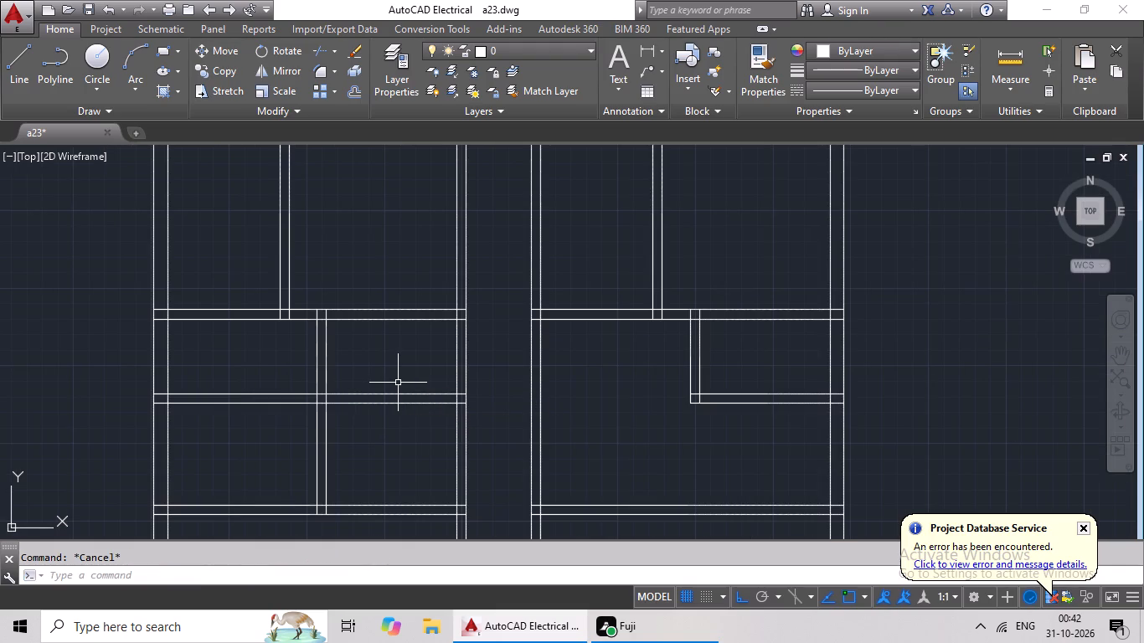
Trim the left wing's partition lines into an L-shaped enclosure against the first cross wall and the corridor wall.
type("TR")
key("space")
key("space")
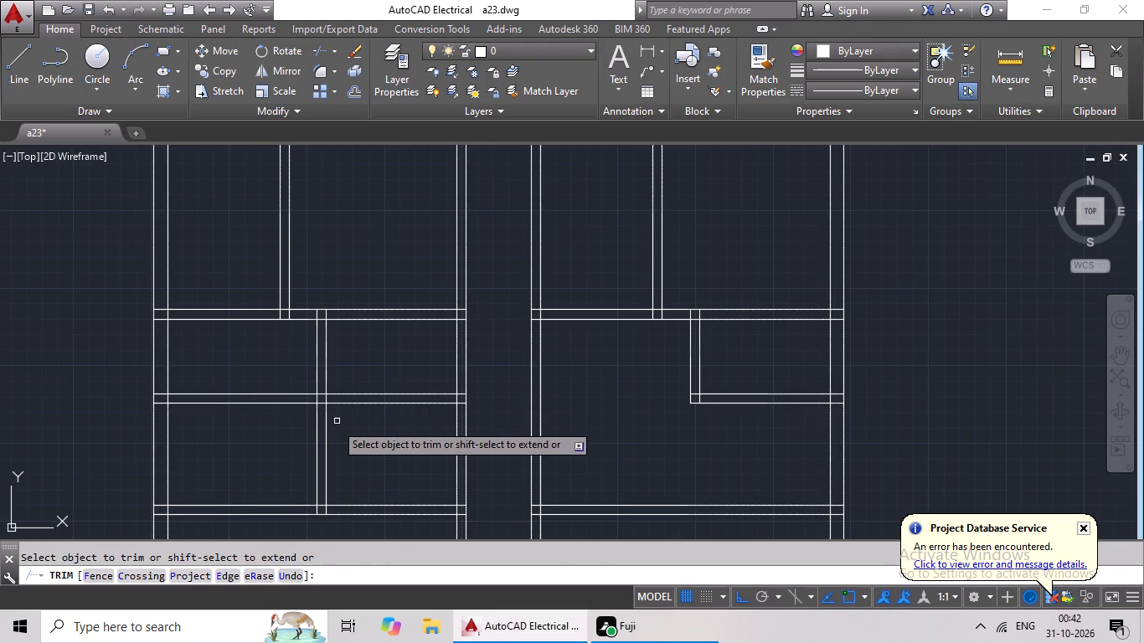
scroll(325, 441, "up", 1)
left_click_drag(399, 409, 272, 489)
left_click(271, 489)
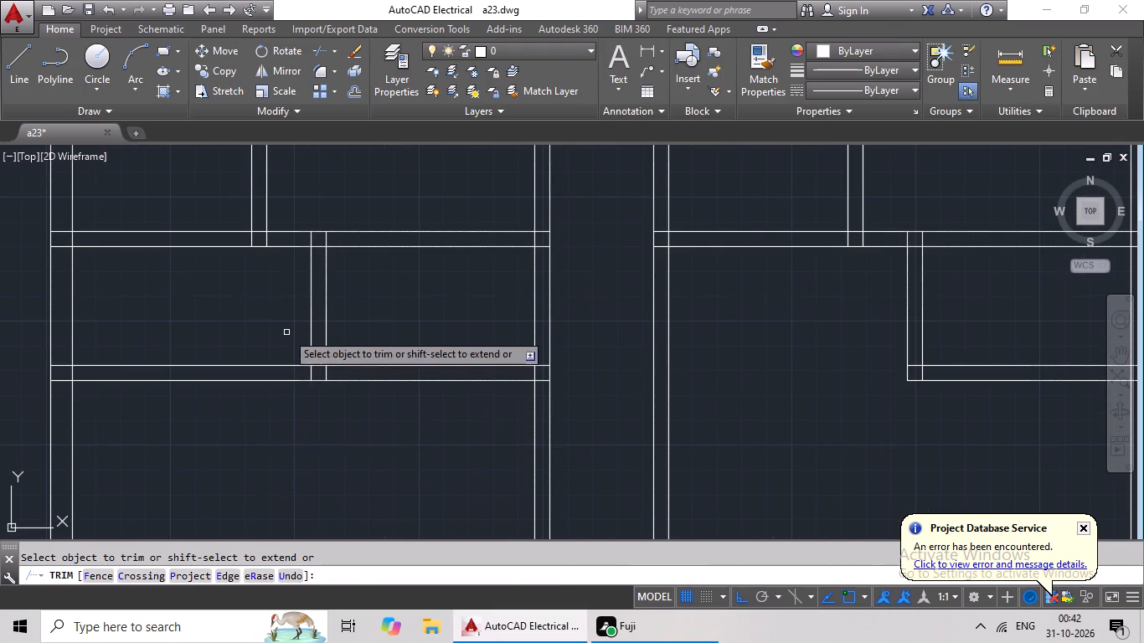
left_click_drag(286, 322, 231, 414)
left_click_drag(231, 414, 252, 409)
scroll(291, 404, "down", 1)
middle_click_drag(301, 426, 341, 354)
key("Escape")
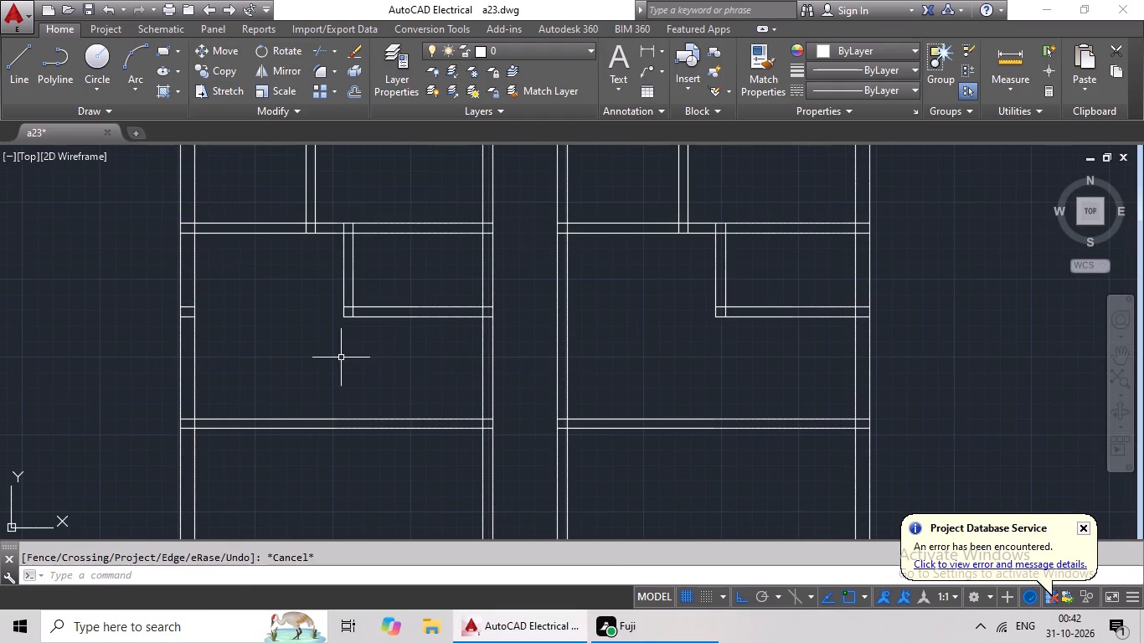
key("Escape")
Erase the two short leftover lines inside the left outer wall.
scroll(186, 309, "up", 3)
left_click_drag(198, 260, 181, 445)
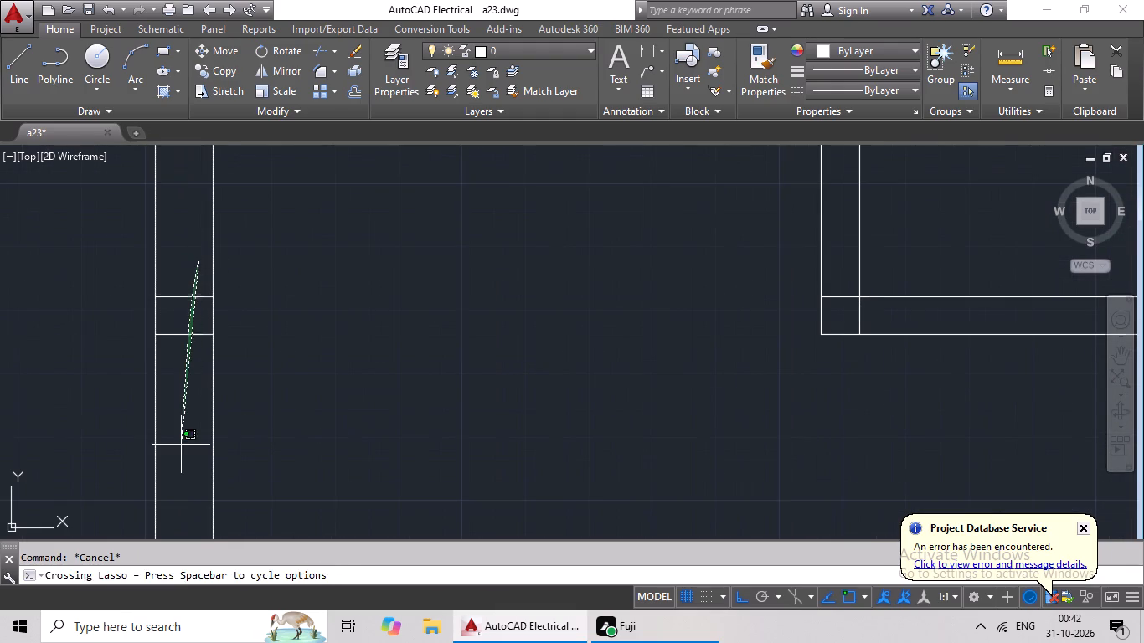
left_click_drag(181, 445, 181, 444)
key("Delete")
scroll(345, 394, "down", 3)
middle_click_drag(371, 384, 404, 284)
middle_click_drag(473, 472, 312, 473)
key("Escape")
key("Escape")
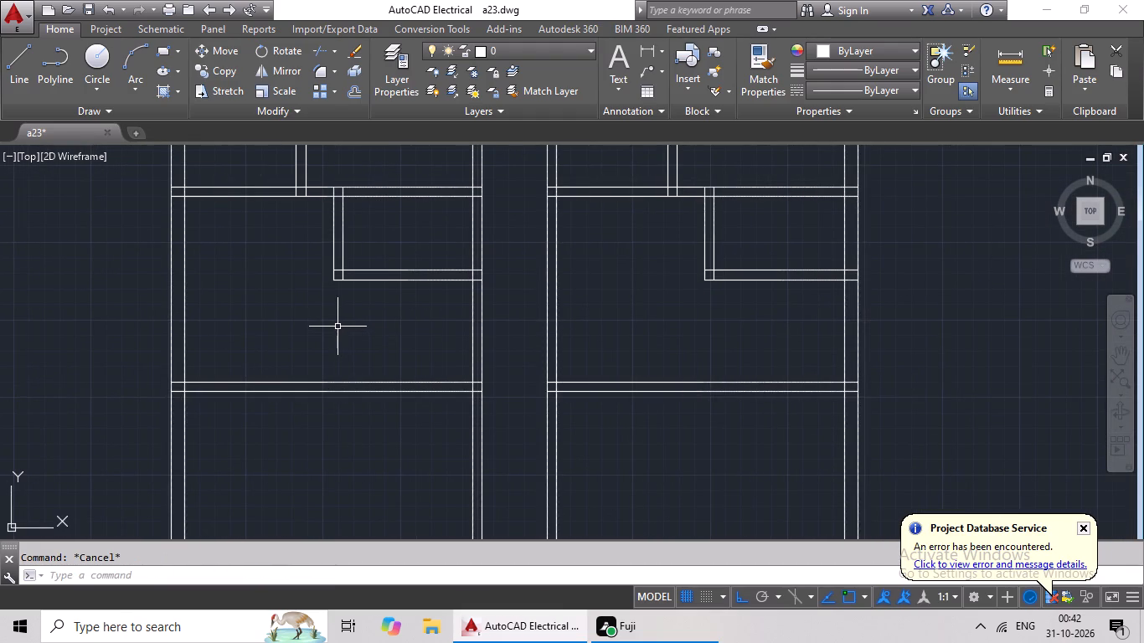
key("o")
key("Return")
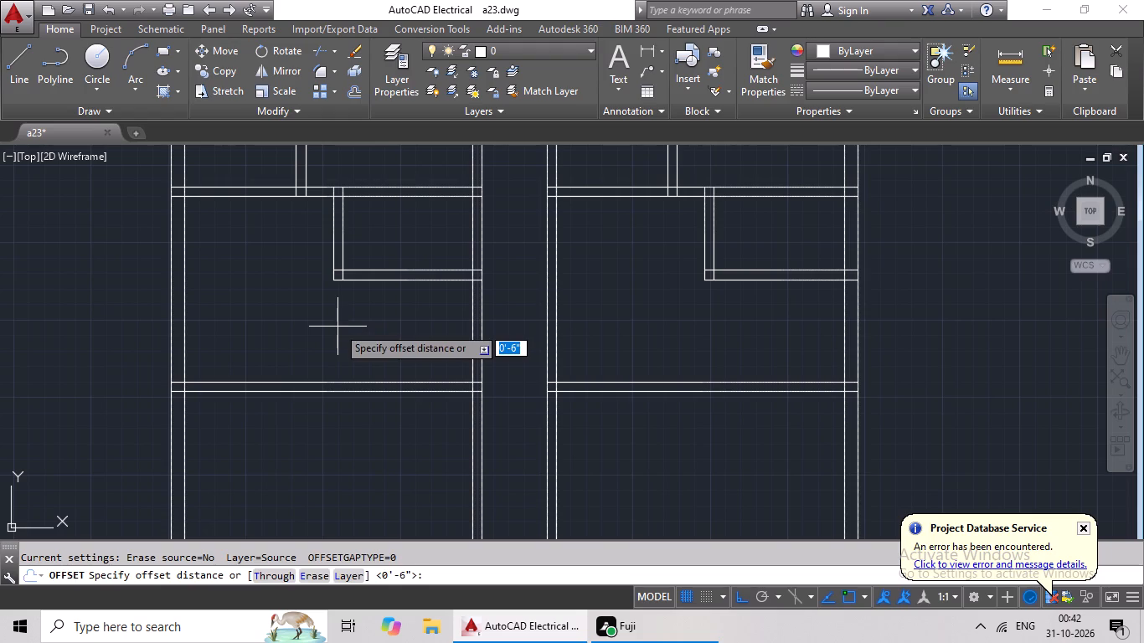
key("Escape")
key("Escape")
Offset the inner face of the right wing's outer wall 9' toward the corridor.
key("o")
key("Return")
type("9'")
key("Return")
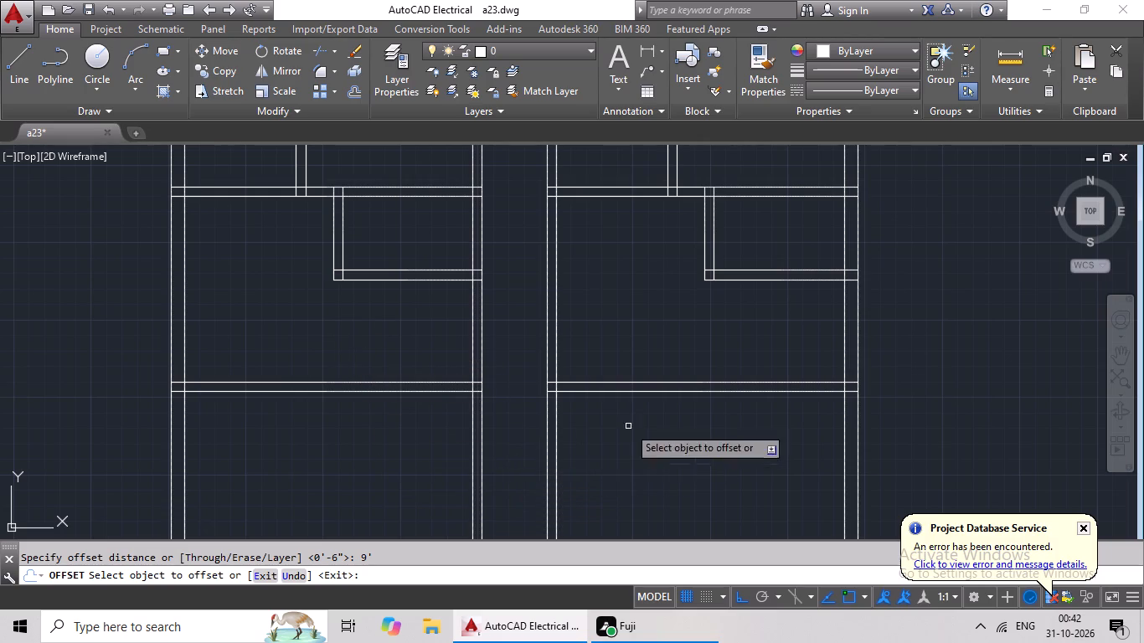
left_click(843, 437)
left_click(739, 471)
key("Escape")
key("Escape")
key("Escape")
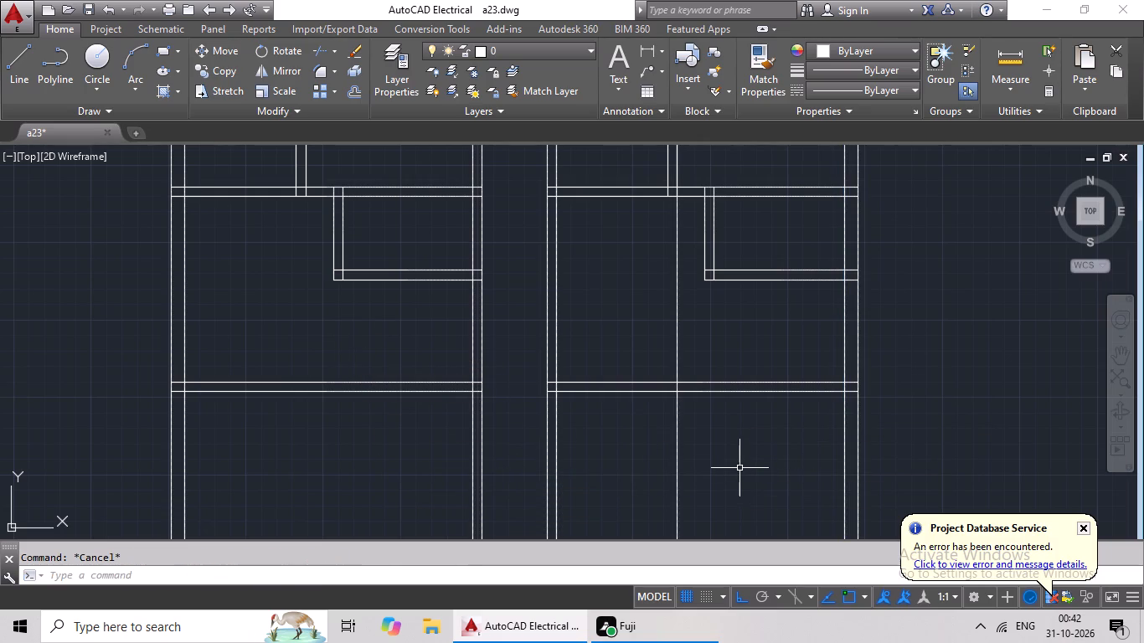
Offset the right wing's new vertical line 6" toward the corridor to form the partition's thickness.
key("o")
key("Return")
type("6\"")
key("Return")
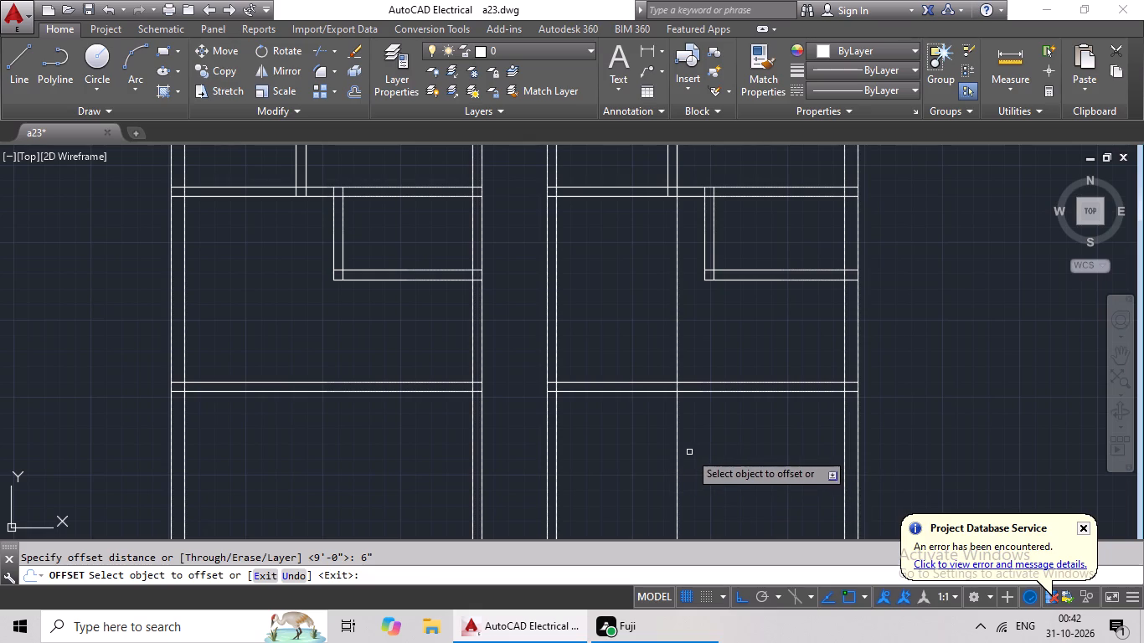
left_click_drag(677, 452, 651, 466)
left_click(633, 473)
key("Escape")
key("Escape")
Trim the right wing's new vertical partition lines out of the space between the first and second cross walls.
middle_click_drag(710, 461, 609, 323)
type("TR")
key("space")
key("space")
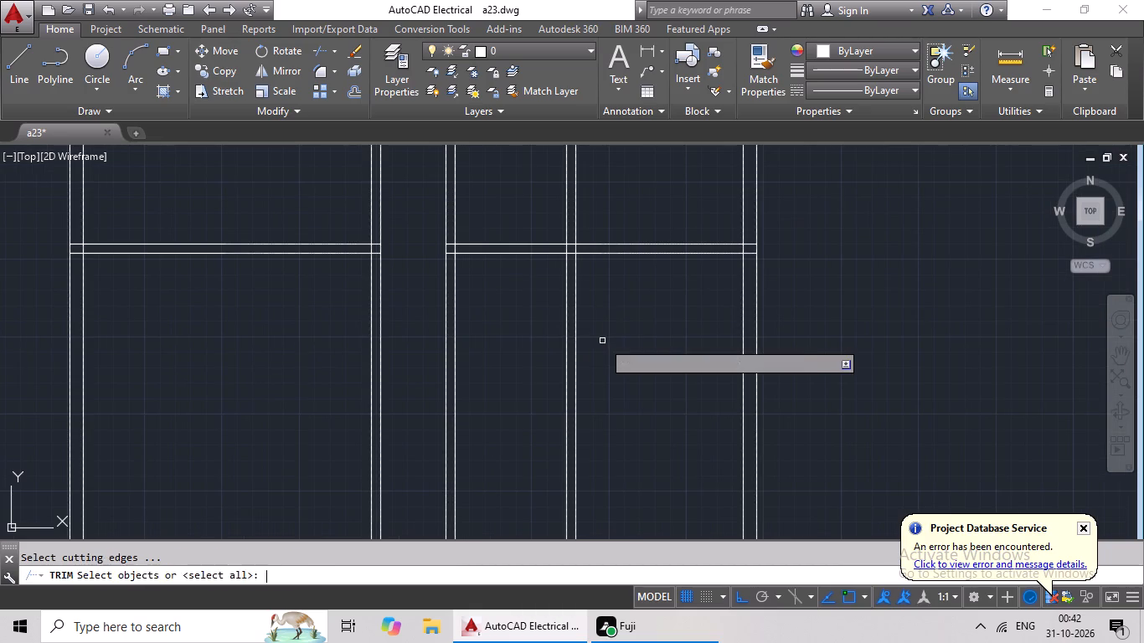
scroll(605, 337, "down", 2)
scroll(599, 269, "up", 2)
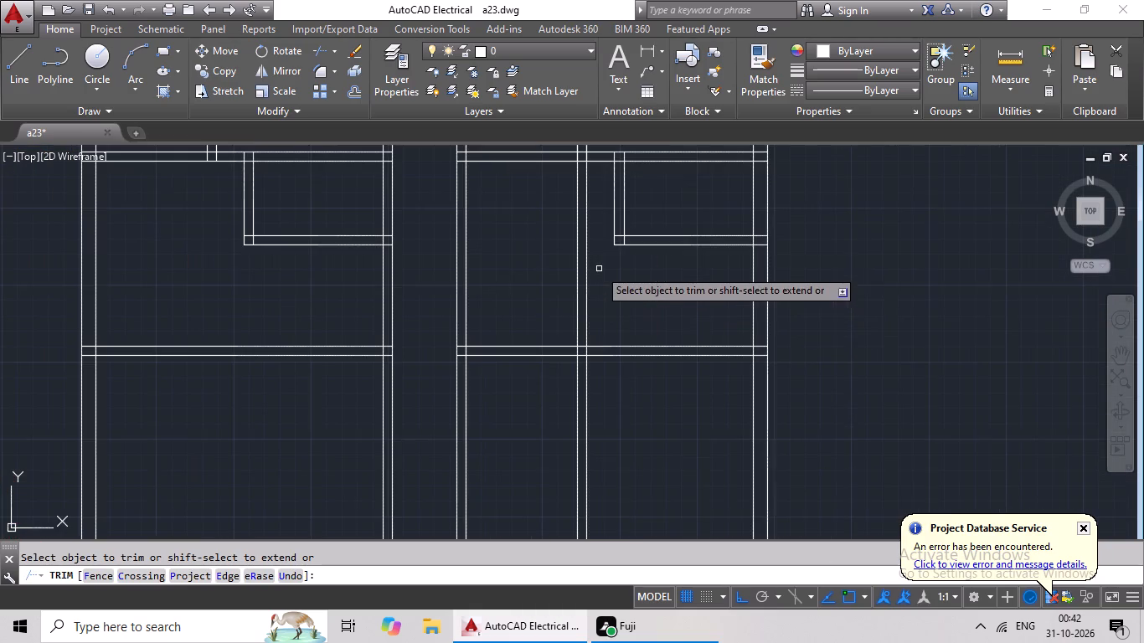
left_click_drag(625, 260, 502, 327)
left_click_drag(502, 327, 509, 327)
scroll(597, 307, "down", 2)
middle_click_drag(599, 306, 589, 320)
middle_click_drag(610, 394, 602, 339)
key("Escape")
key("Escape")
key("Escape")
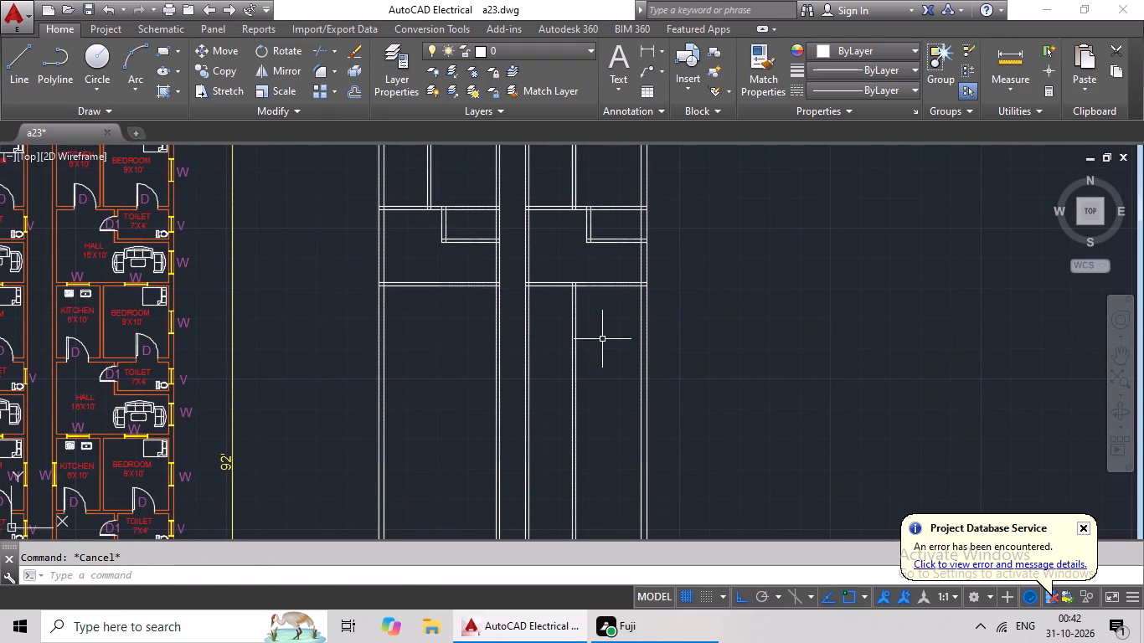
Offset the lower face of the right wing's second cross wall 10' downward.
key("o")
key("Return")
type("10'")
key("Return")
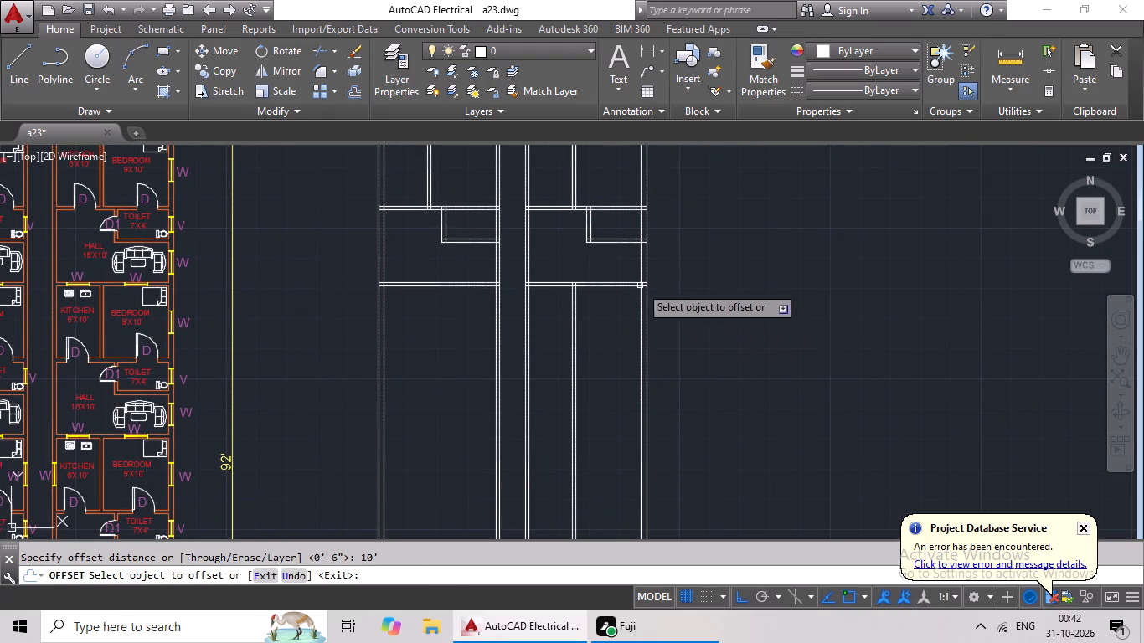
left_click_drag(625, 287, 618, 298)
left_click(604, 334)
key("Escape")
key("Escape")
key("Escape")
Offset the right wing's new horizontal line 6" downward to form the third cross wall's thickness.
key("o")
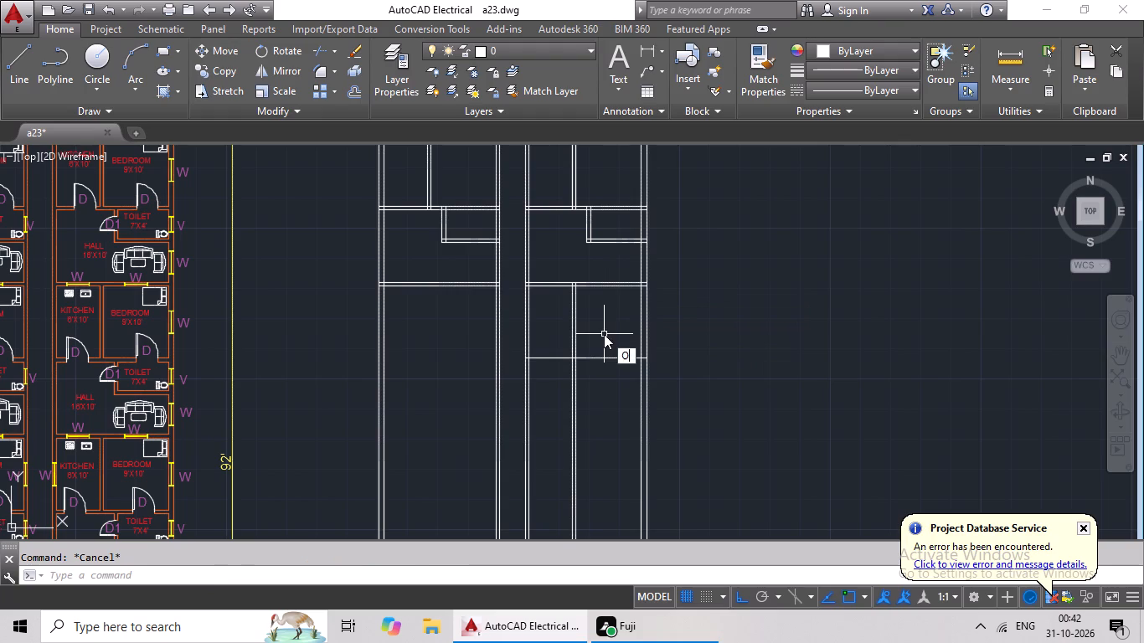
key("Return")
type("6\"")
key("Return")
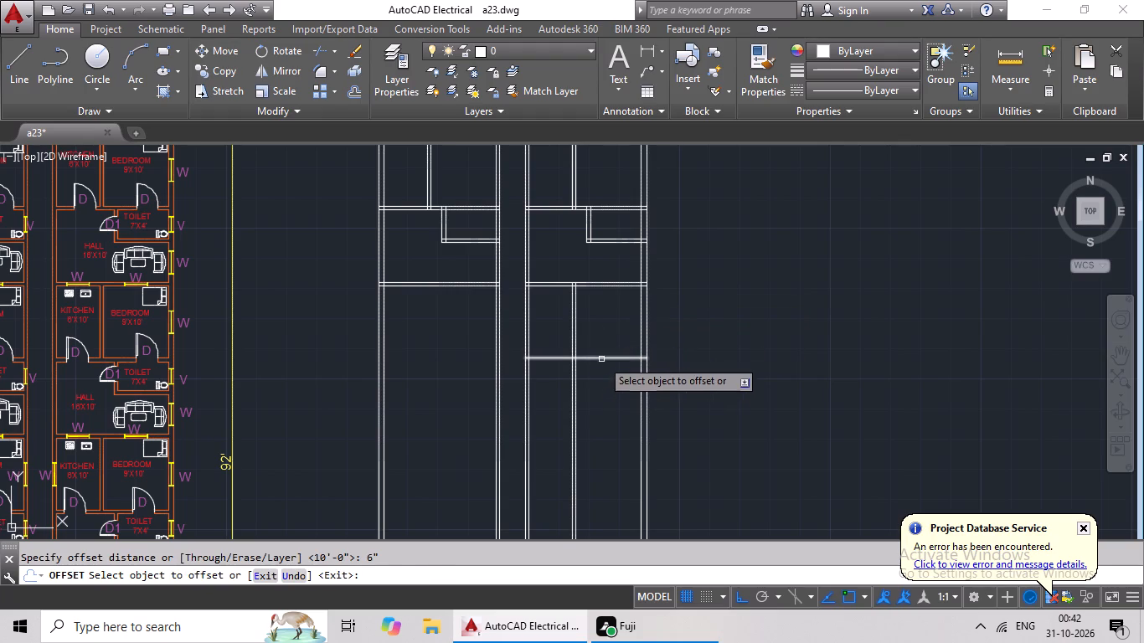
left_click_drag(601, 359, 601, 376)
left_click(601, 381)
key("Escape")
key("Escape")
key("Escape")
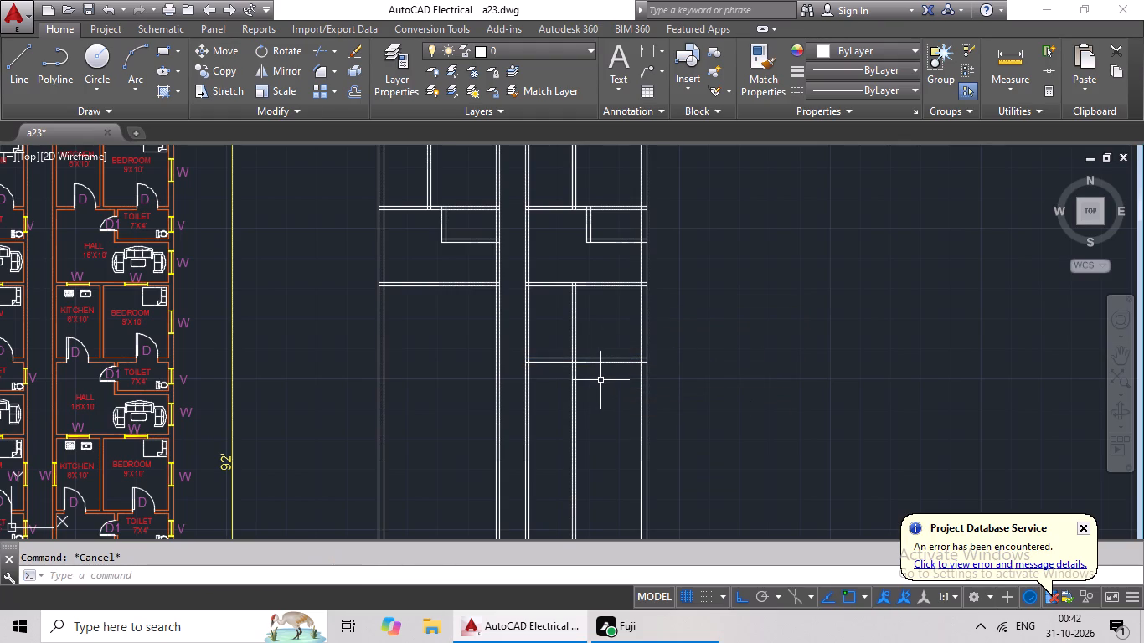
Trim away the right wing's vertical partition lines below the third cross wall.
key("t")
key("r")
key("space")
key("space")
scroll(585, 391, "up", 1)
left_click_drag(596, 367, 508, 463)
left_click(522, 455)
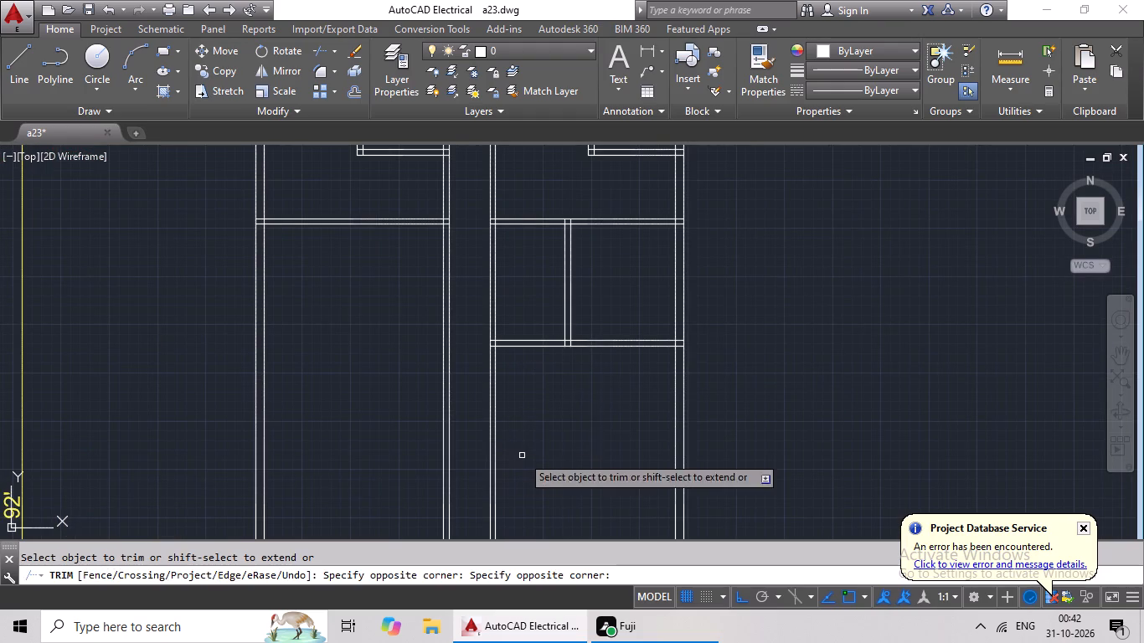
key("Escape")
key("Escape")
key("Escape")
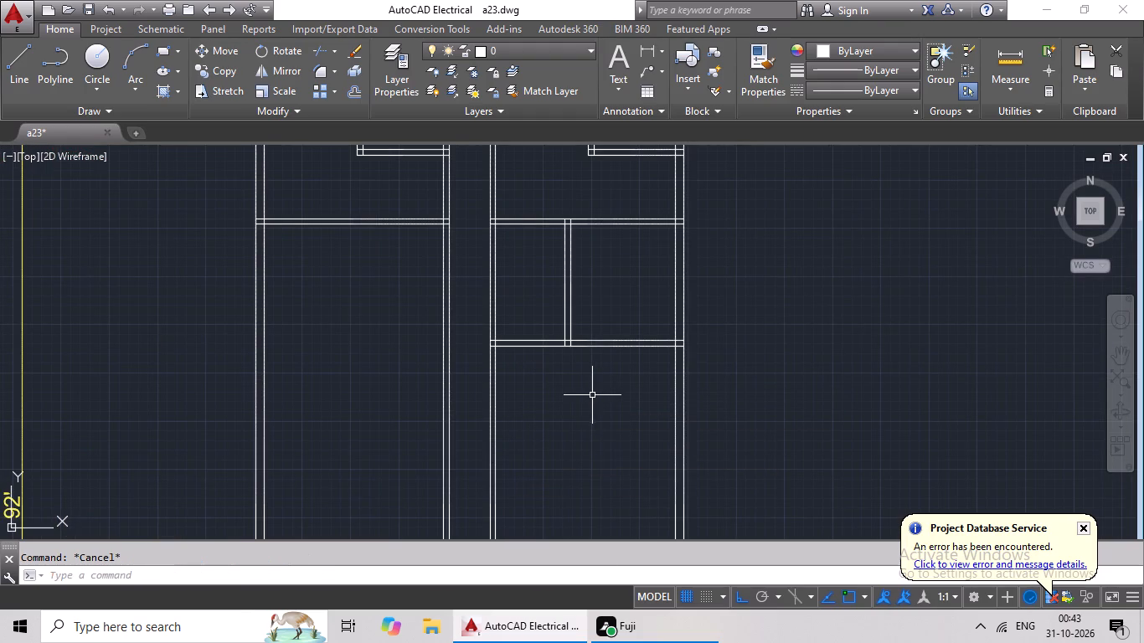
key("Escape")
Offset the left wing's room-side face of the corridor wall 9' toward the left outer wall.
key("o")
key("Escape")
key("Escape")
key("o")
key("Return")
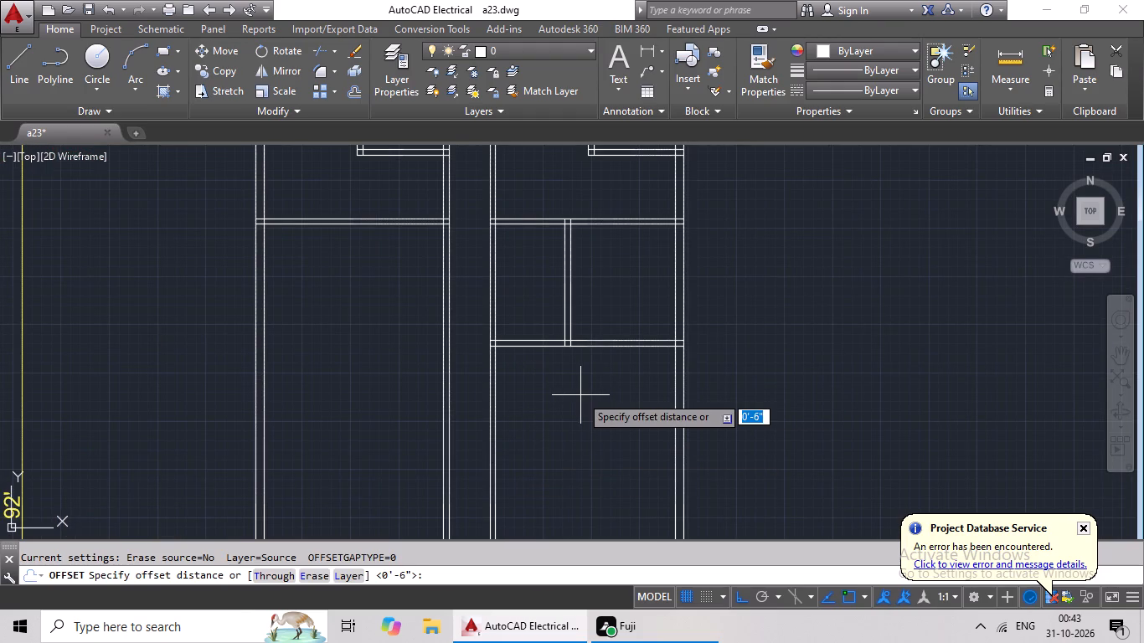
type("9'")
key("Return")
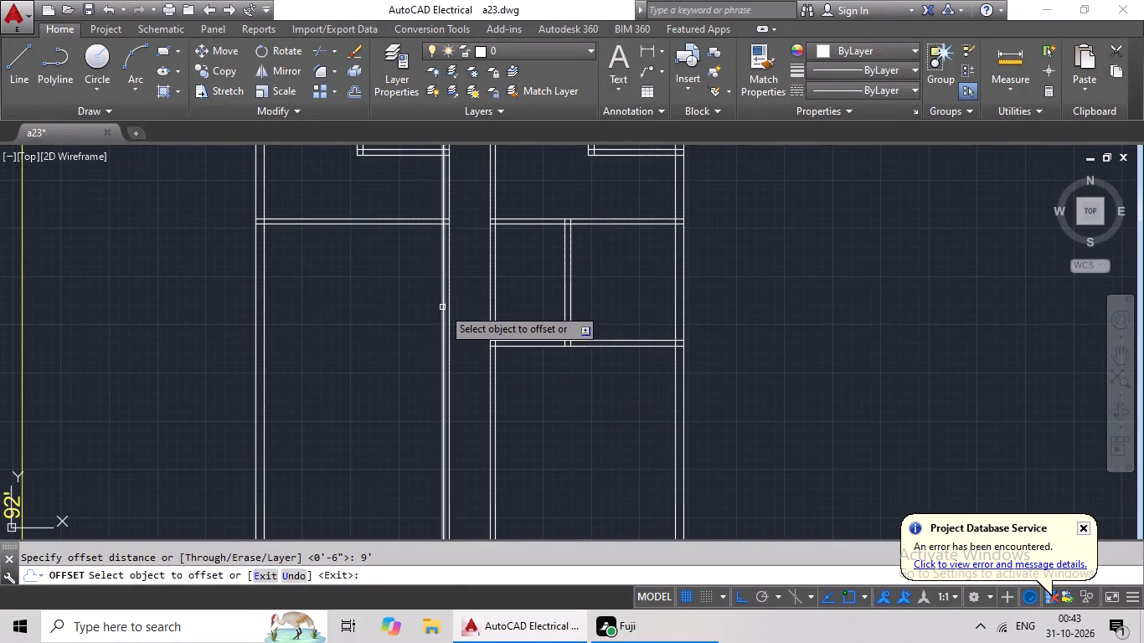
left_click_drag(442, 307, 379, 311)
left_click(303, 310)
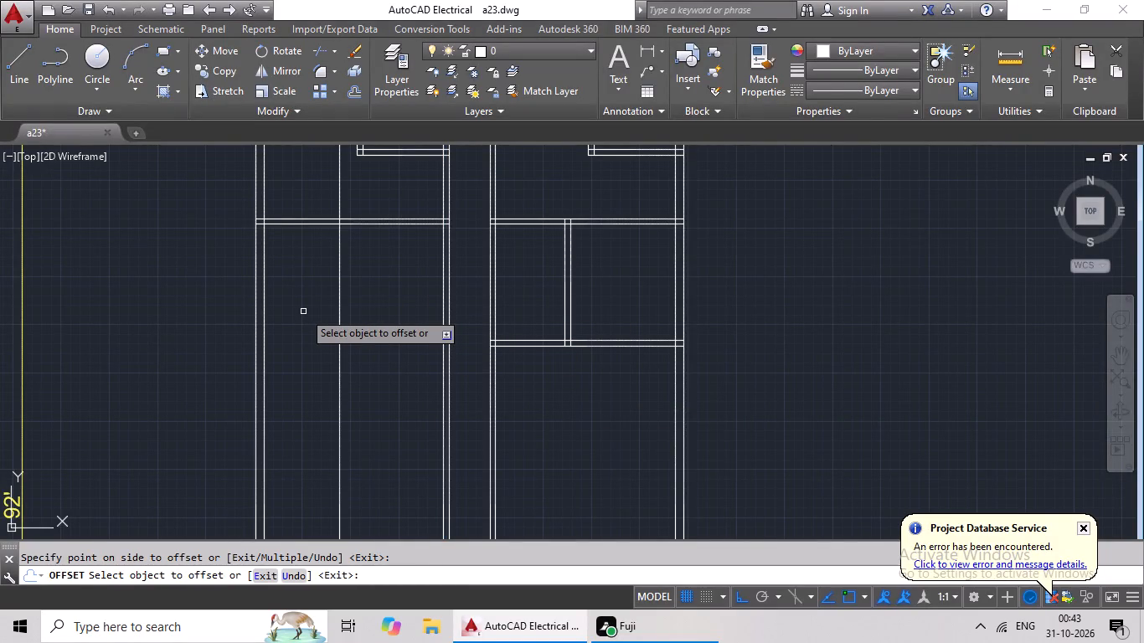
left_click(303, 311)
key("Escape")
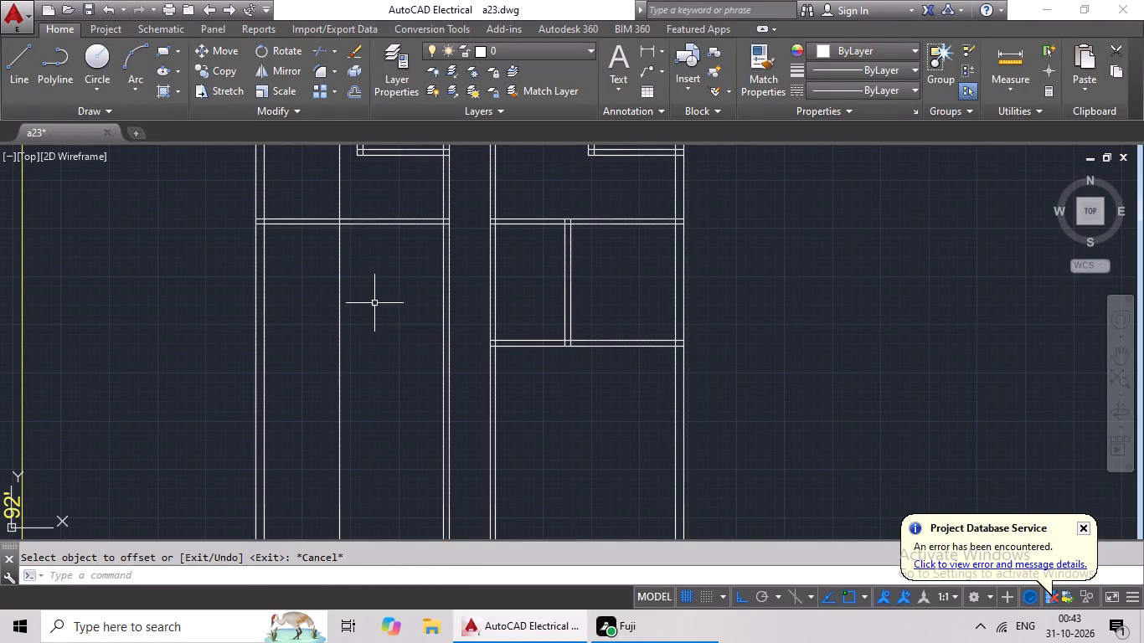
key("Escape")
Offset the left wing's new vertical line 6" toward the outer wall to form the partition's thickness.
key("o")
key("Return")
type("6\"")
key("Return")
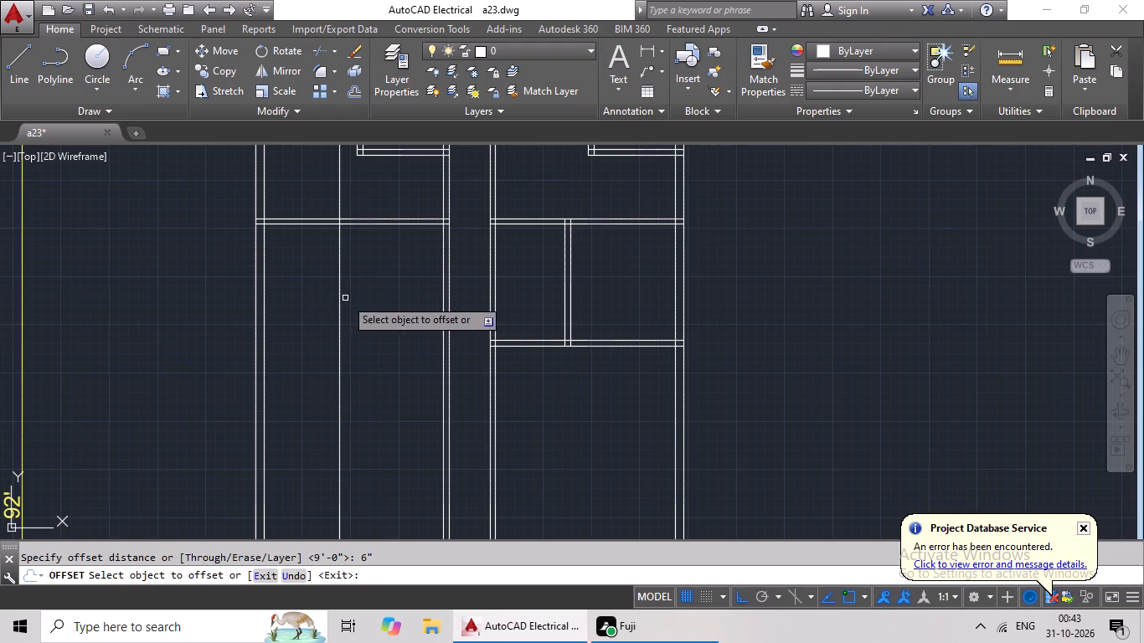
left_click_drag(338, 303, 298, 317)
left_click(298, 317)
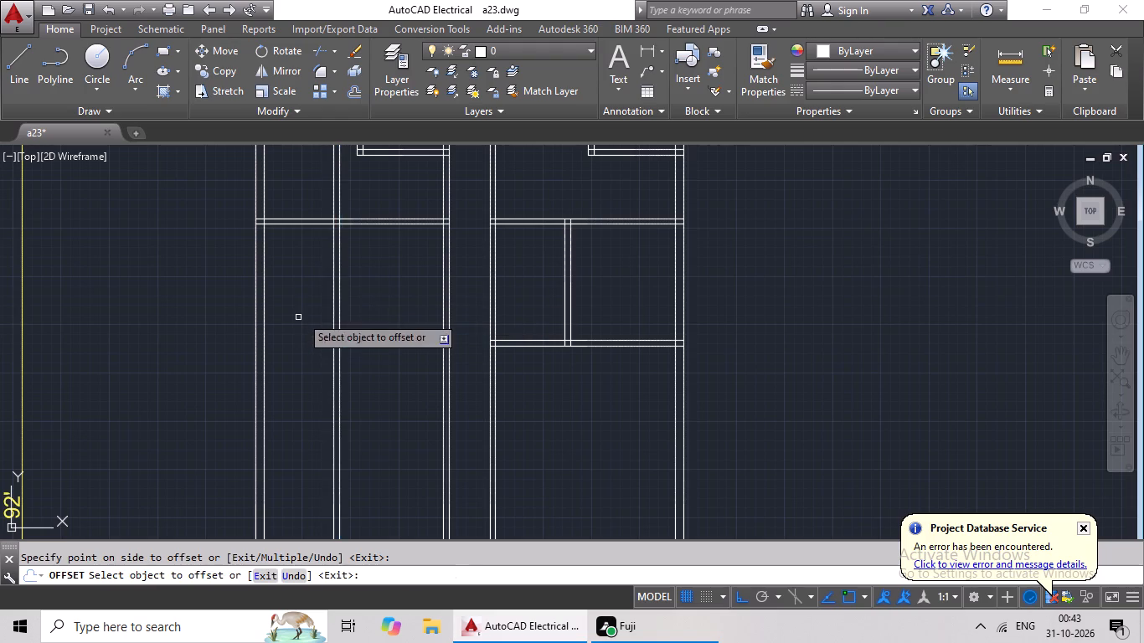
scroll(359, 302, "down", 2)
middle_click_drag(361, 306, 356, 317)
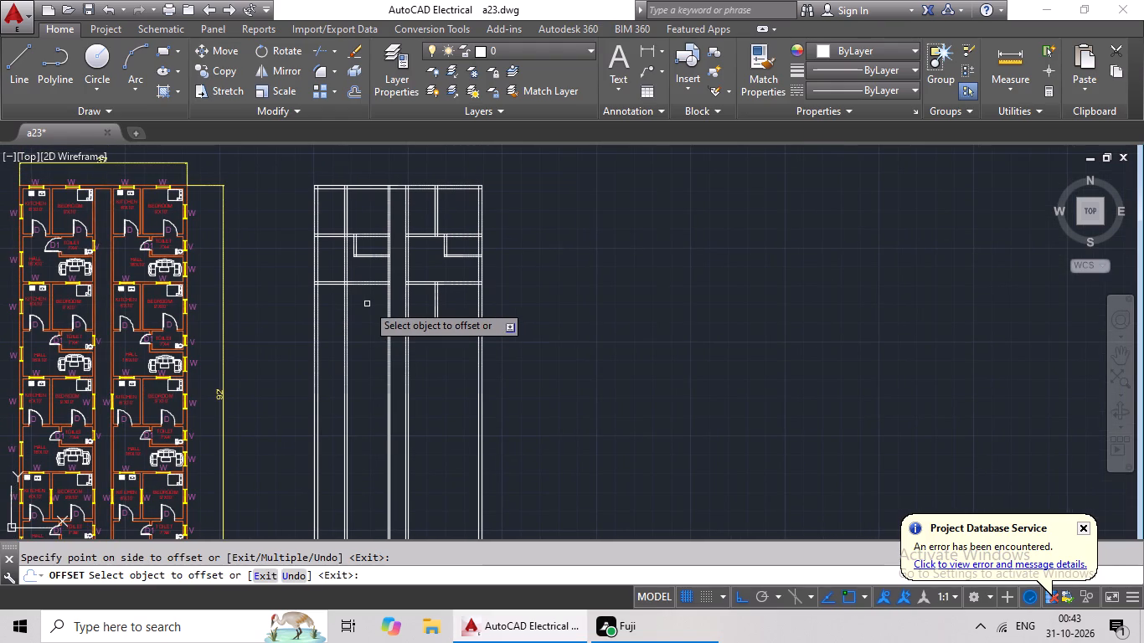
scroll(366, 306, "up", 1)
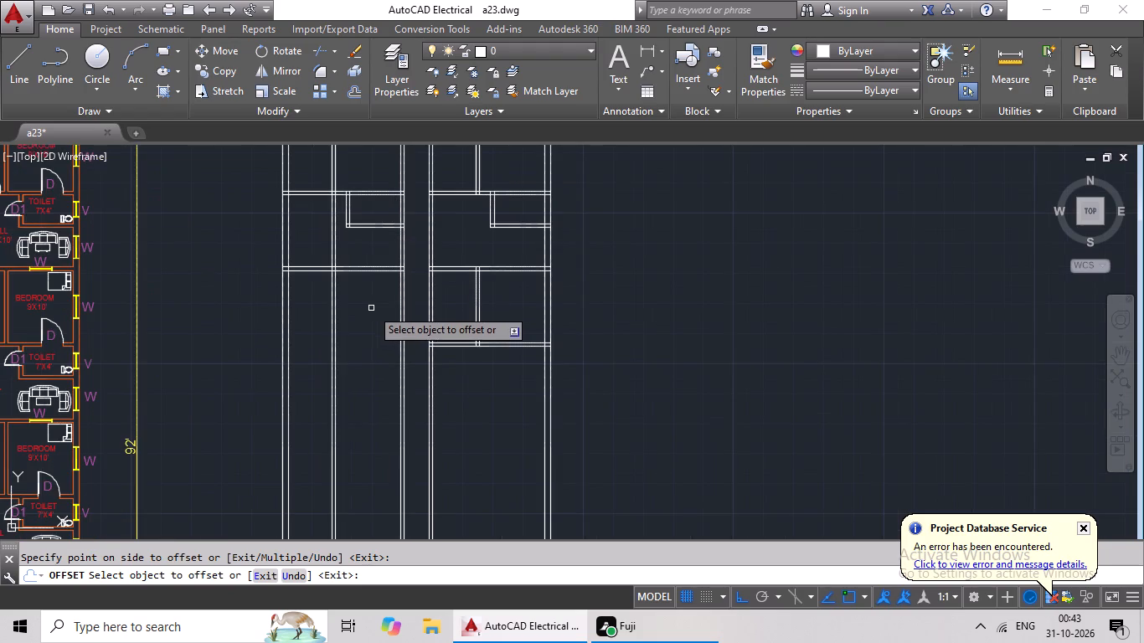
key("Escape")
key("Escape")
key("Escape")
Trim the left wing's new vertical partition lines out of the space between the first and second cross walls.
type("TR")
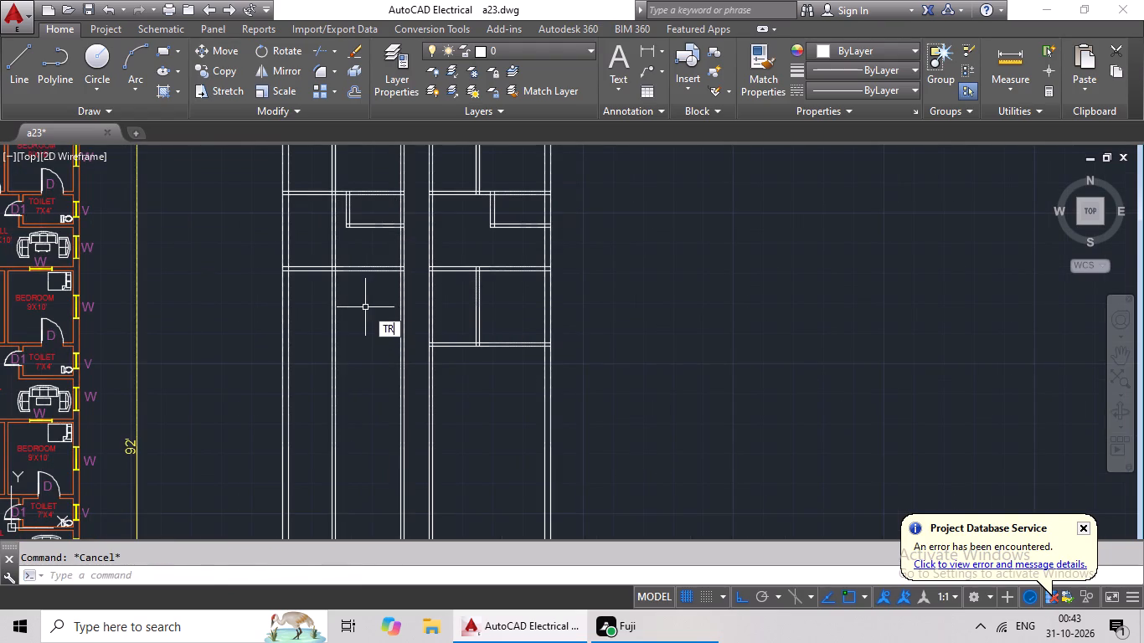
key("space")
key("space")
scroll(338, 226, "up", 3)
left_click_drag(353, 228, 271, 298)
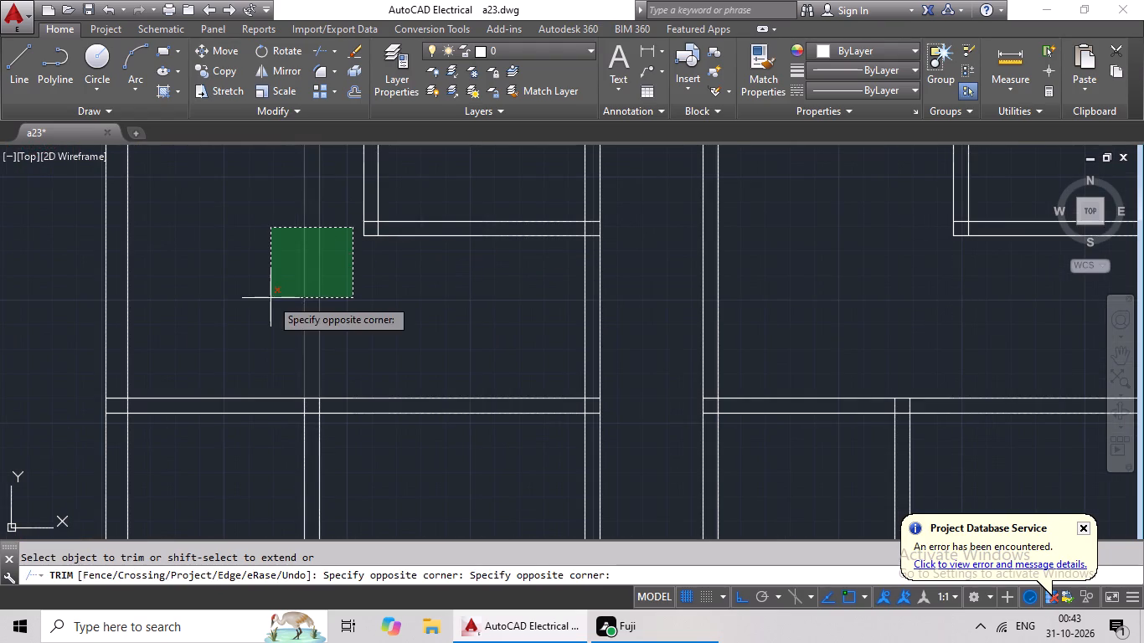
scroll(271, 298, "down", 4)
scroll(276, 296, "up", 4)
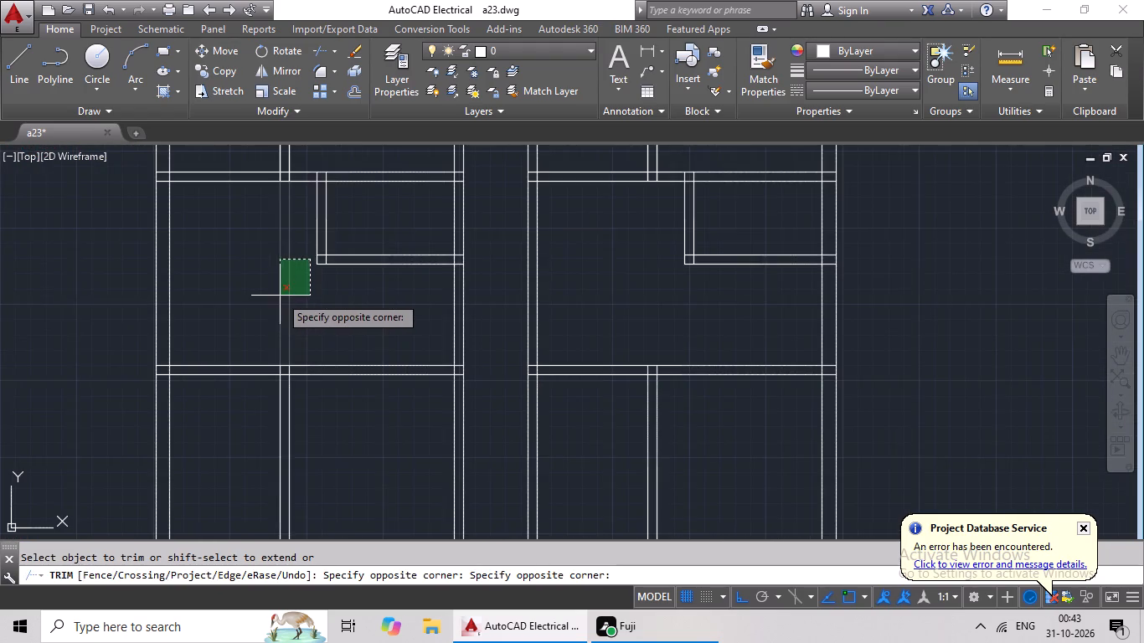
scroll(280, 296, "up", 1)
left_click(252, 301)
scroll(269, 299, "down", 4)
middle_click_drag(315, 385, 319, 376)
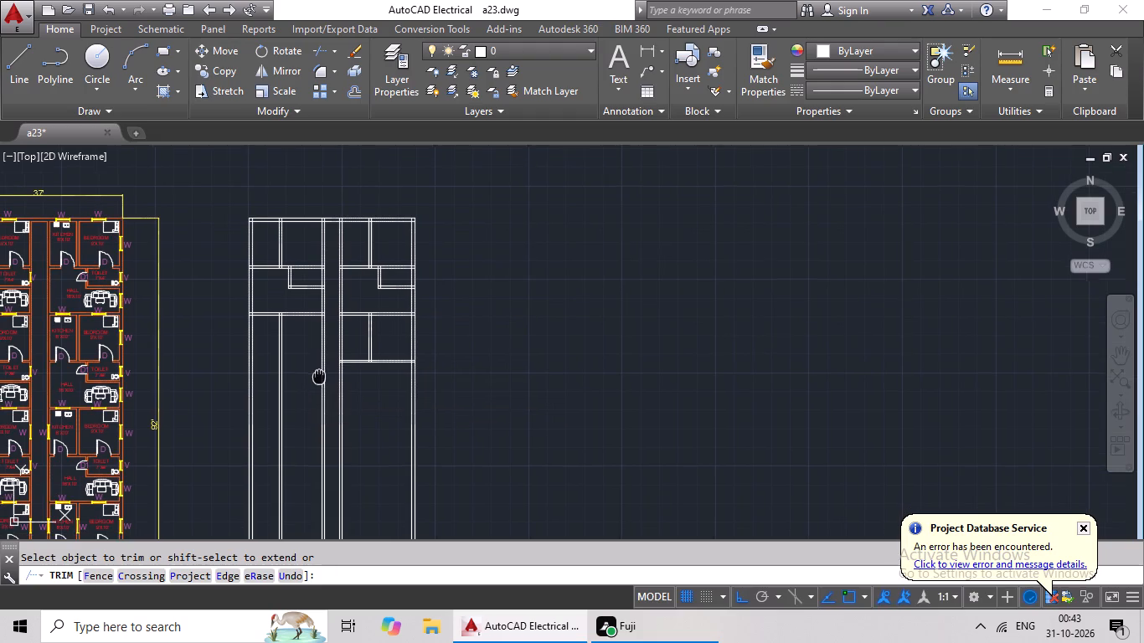
middle_click_drag(319, 376, 319, 374)
key("Escape")
key("Escape")
key("Escape")
Offset the lower face of the left wing's second cross wall 10' downward.
key("o")
key("Return")
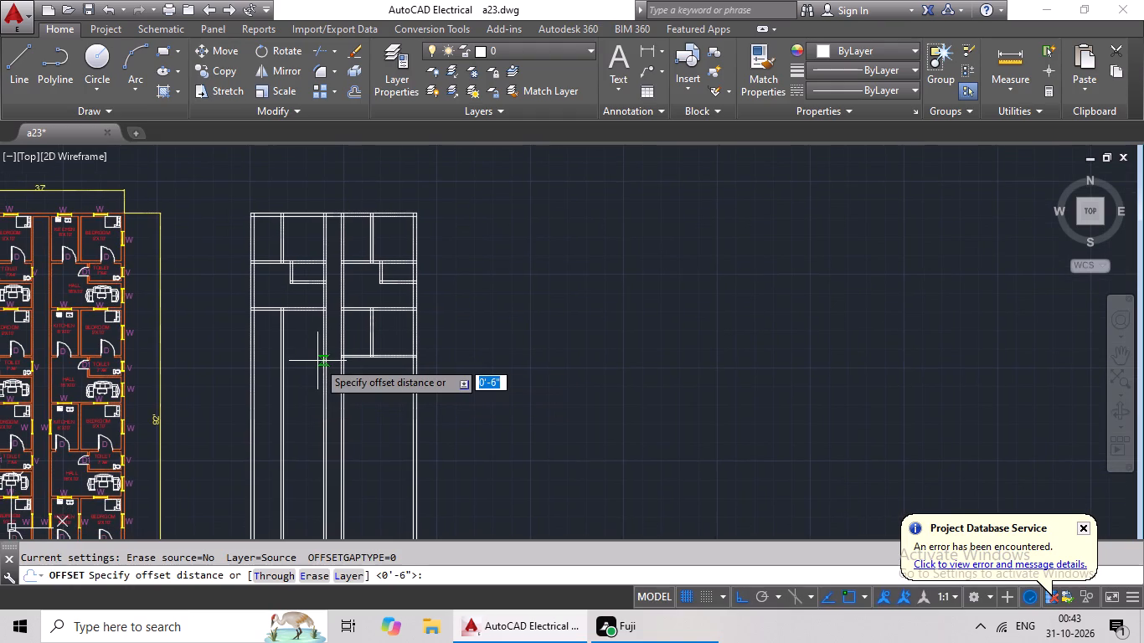
type("10'")
key("Return")
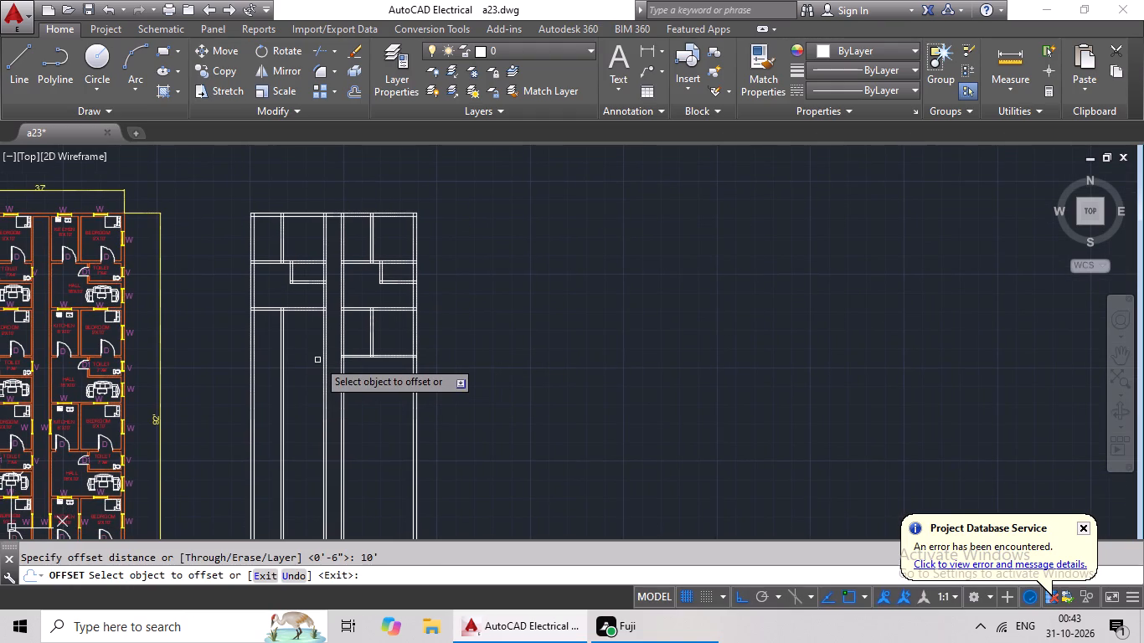
scroll(293, 315, "up", 3)
left_click_drag(317, 296, 316, 311)
left_click(314, 378)
key("Escape")
key("Escape")
Offset the left wing's new horizontal line 6" downward to form the third cross wall's thickness.
key("o")
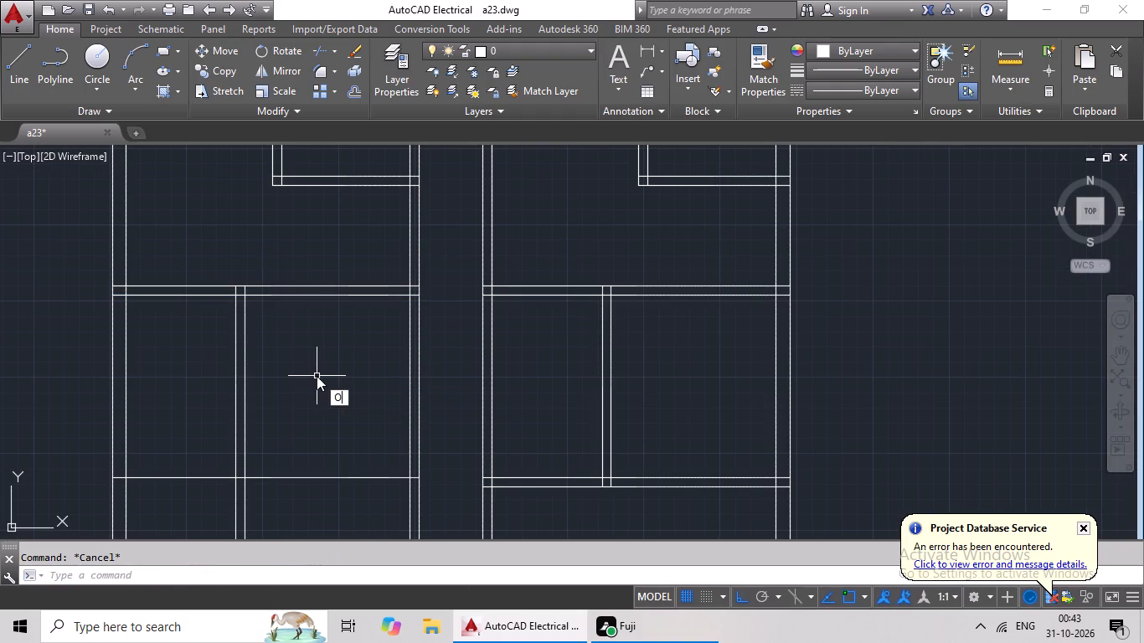
key("Return")
type("6\"")
key("Return")
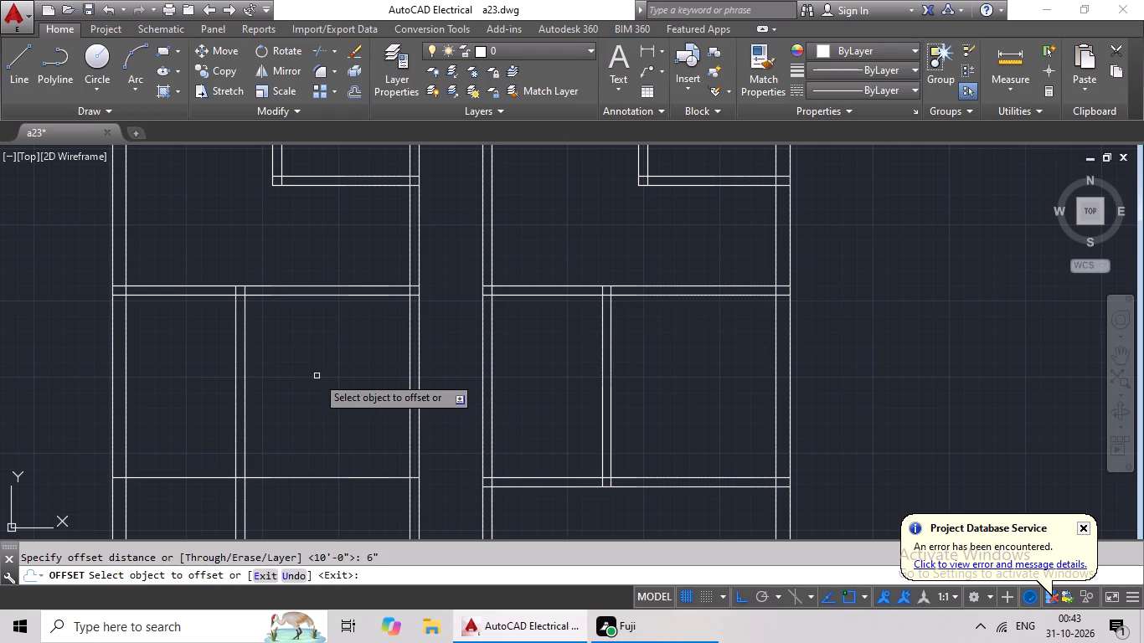
left_click_drag(308, 477, 304, 496)
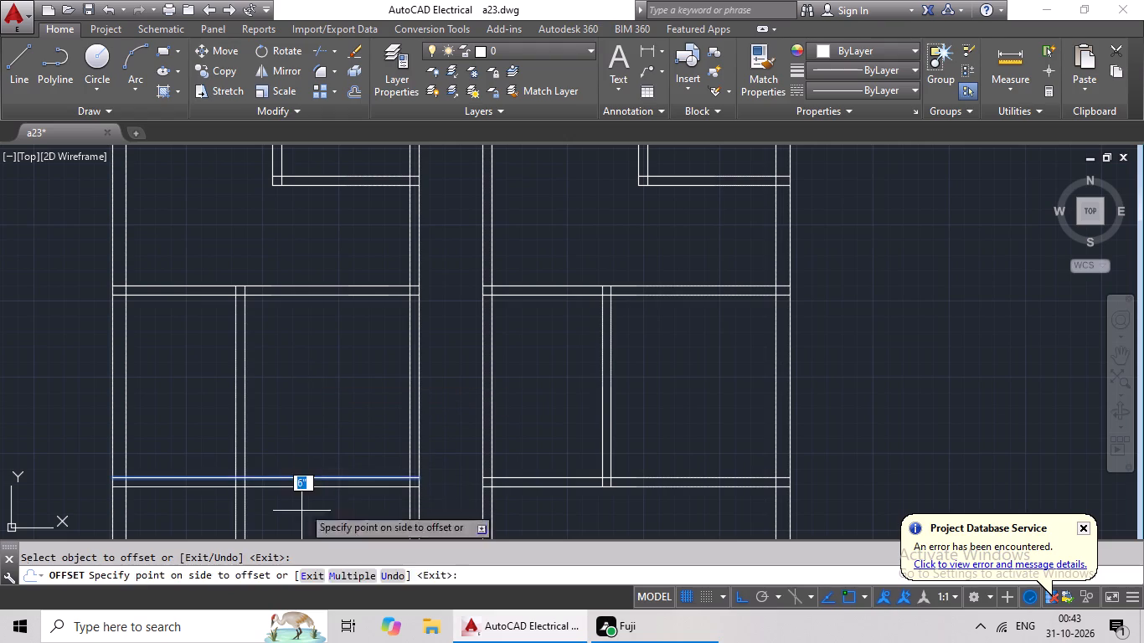
left_click_drag(299, 533, 316, 516)
middle_click_drag(347, 409, 355, 314)
scroll(356, 342, "down", 2)
middle_click_drag(351, 429, 352, 380)
key("Escape")
key("Escape")
key("Escape")
Trim away the left wing's vertical partition lines below the third cross wall.
key("t")
key("r")
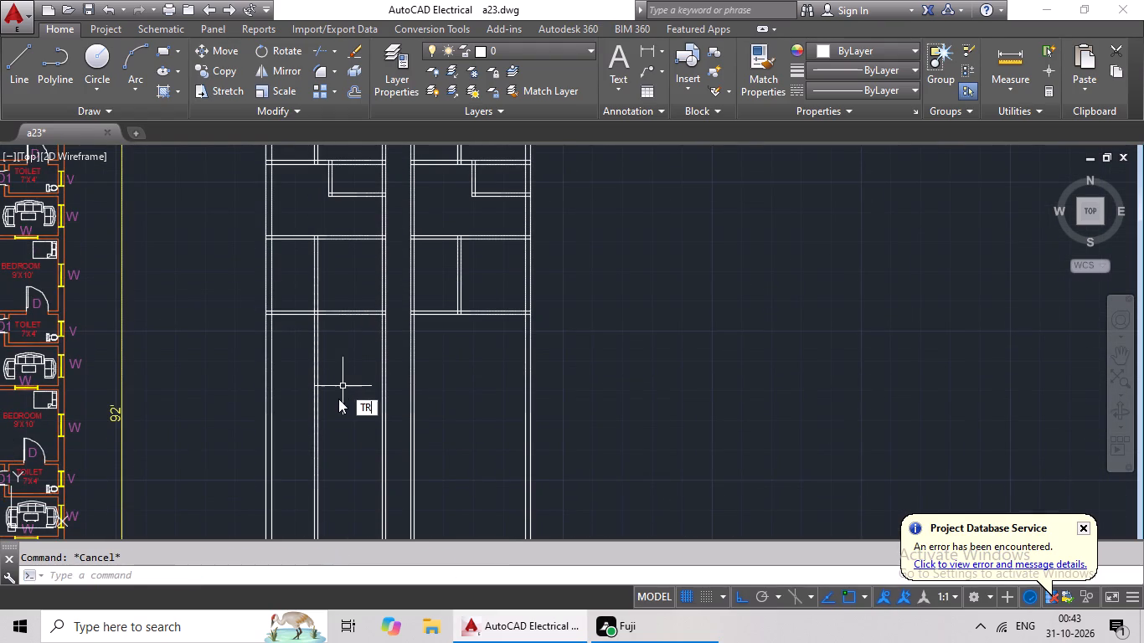
key("space")
key("space")
scroll(322, 332, "up", 2)
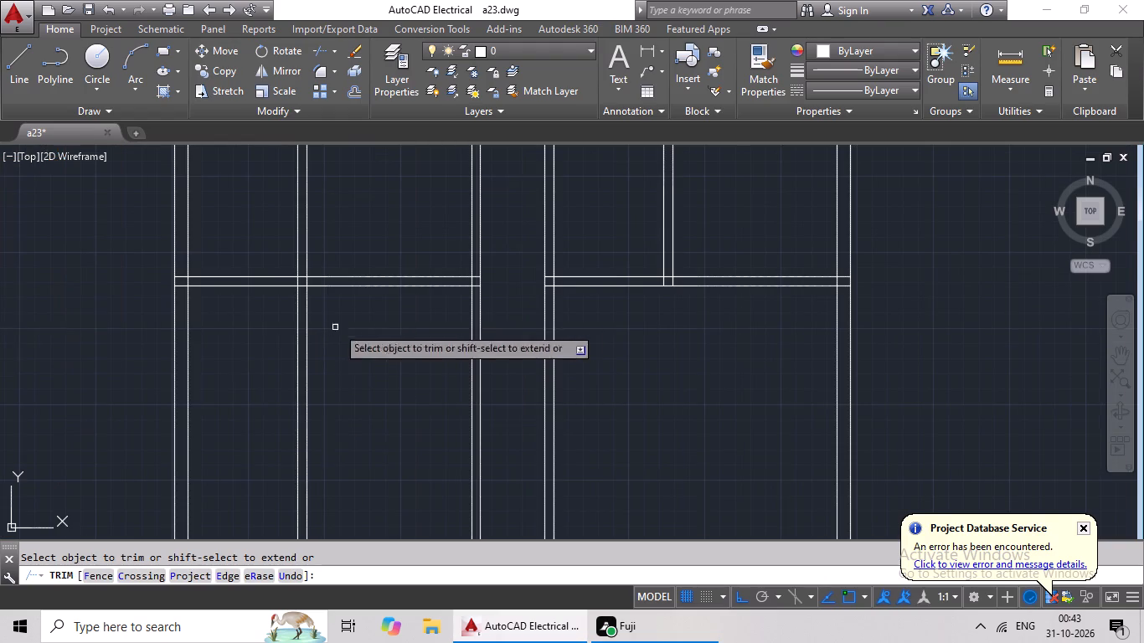
left_click_drag(353, 318, 259, 486)
scroll(332, 430, "down", 3)
middle_click_drag(332, 431, 364, 328)
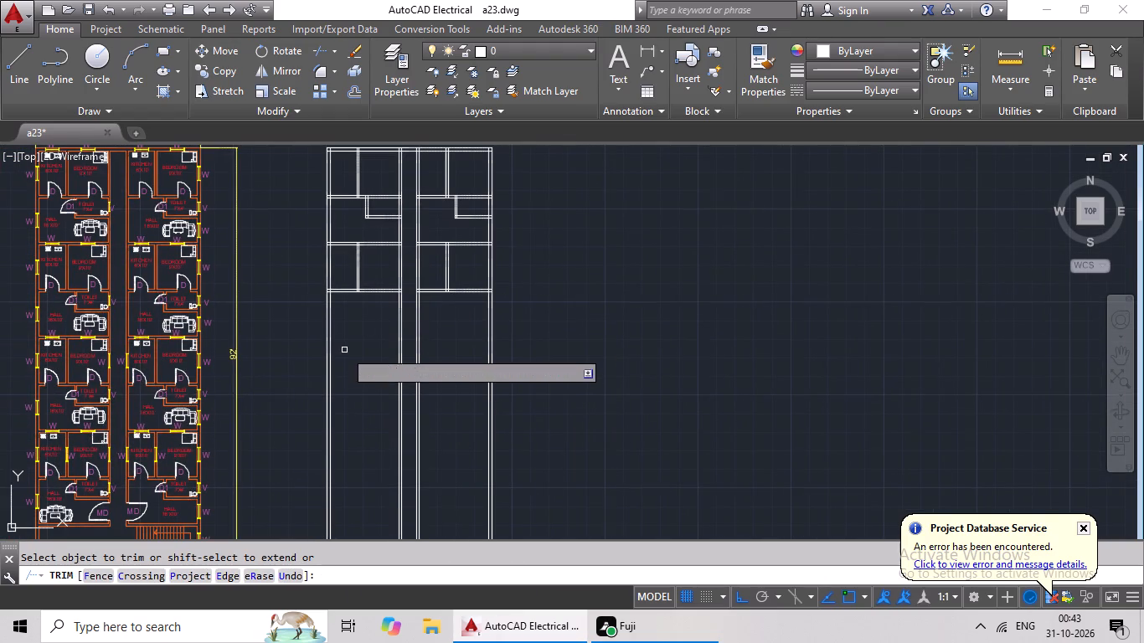
Offset the room-side face of the left wing's corridor wall 7' leftward.
key("Escape")
key("Escape")
key("Escape")
key("Escape")
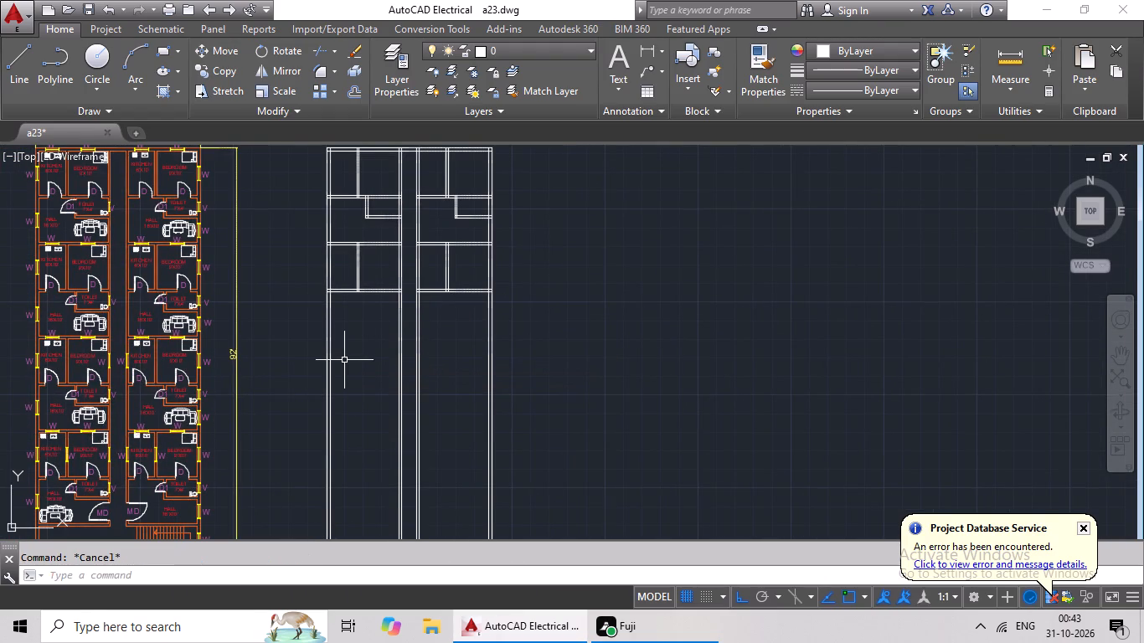
key("o")
key("Return")
type("7'")
key("Return")
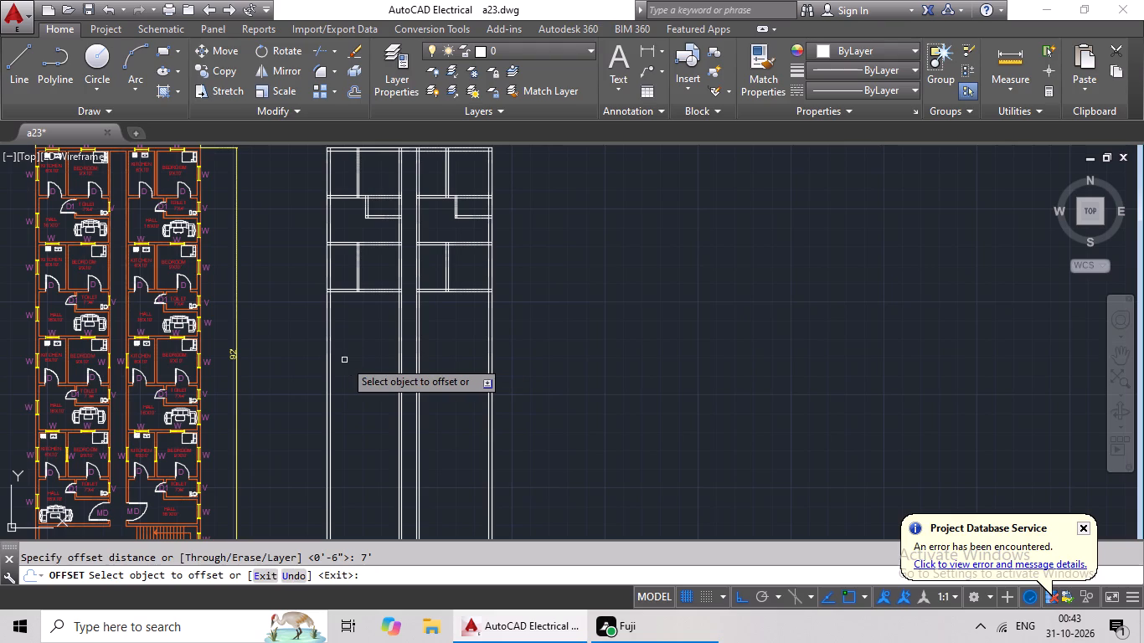
scroll(405, 316, "up", 3)
left_click_drag(376, 318, 363, 321)
left_click(369, 317)
left_click_drag(371, 315, 291, 332)
left_click(291, 332)
key("Escape")
key("Escape")
Offset the left wing's new vertical line 6" leftward to form the toilet partition's thickness.
key("o")
key("Return")
type("6\"")
key("Return")
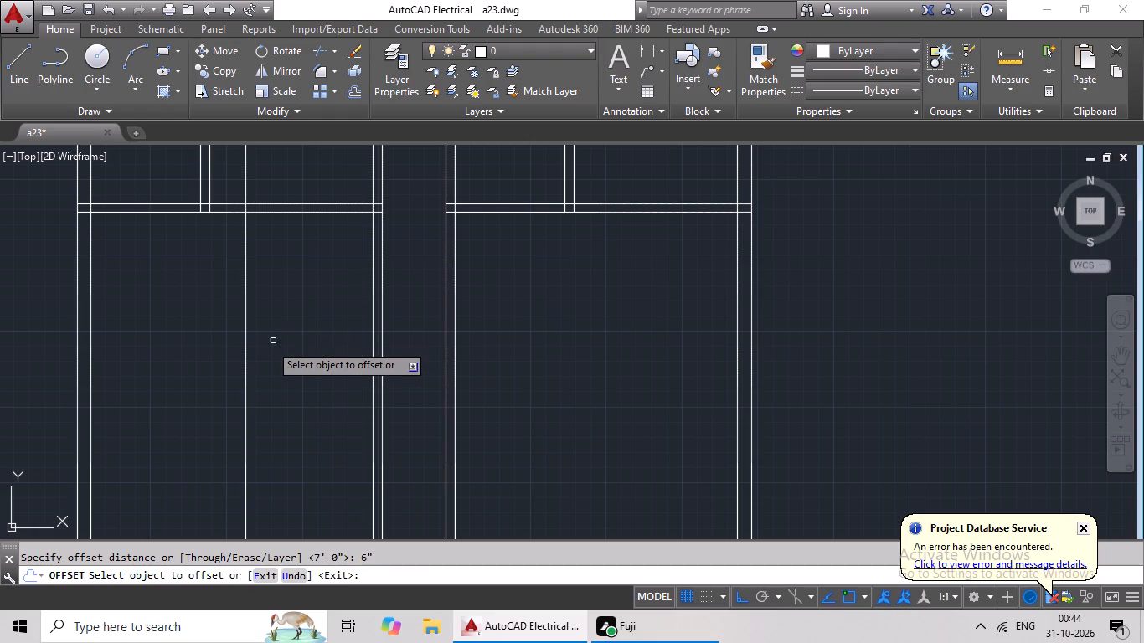
left_click_drag(246, 368, 219, 388)
left_click(198, 407)
scroll(292, 373, "down", 2)
middle_click_drag(296, 363, 288, 381)
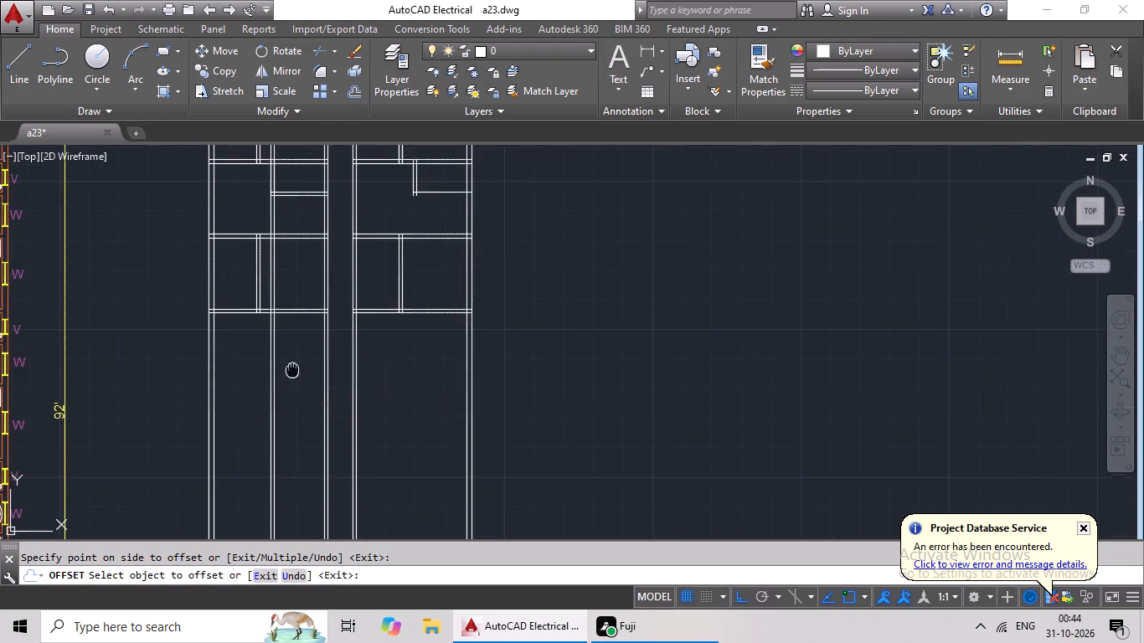
middle_click_drag(288, 381, 268, 430)
key("Escape")
key("Escape")
Trim the left wing's new vertical partition lines out of the space between the second and third cross walls.
key("t")
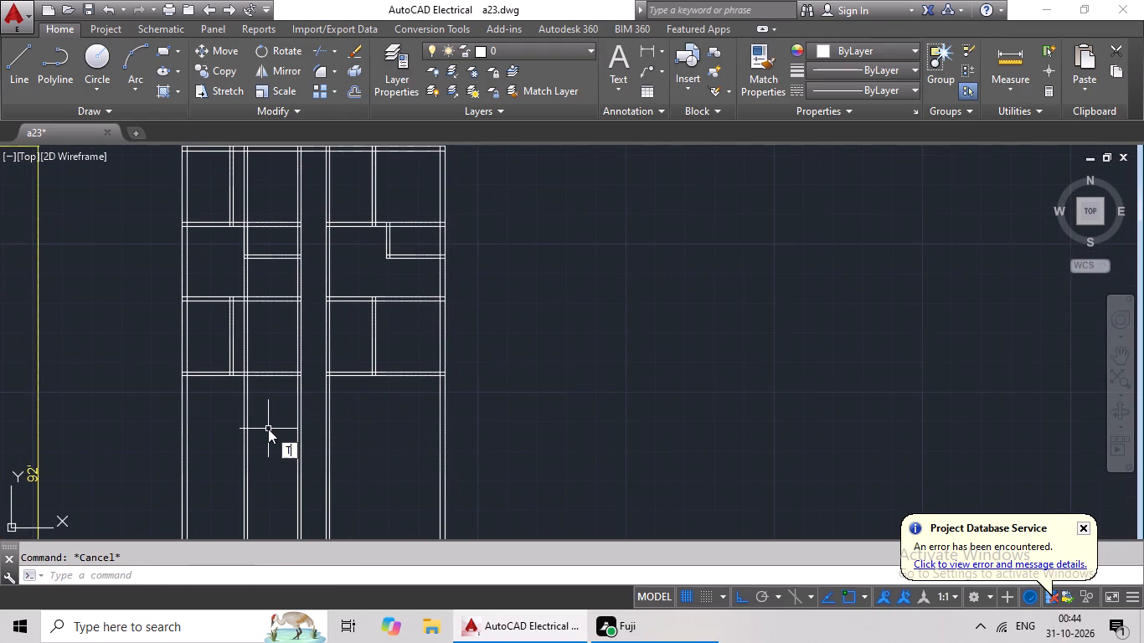
key("r")
key("space")
key("space")
scroll(244, 315, "up", 2)
left_click_drag(312, 300, 235, 429)
scroll(286, 381, "down", 1)
middle_click_drag(291, 366, 311, 301)
key("Escape")
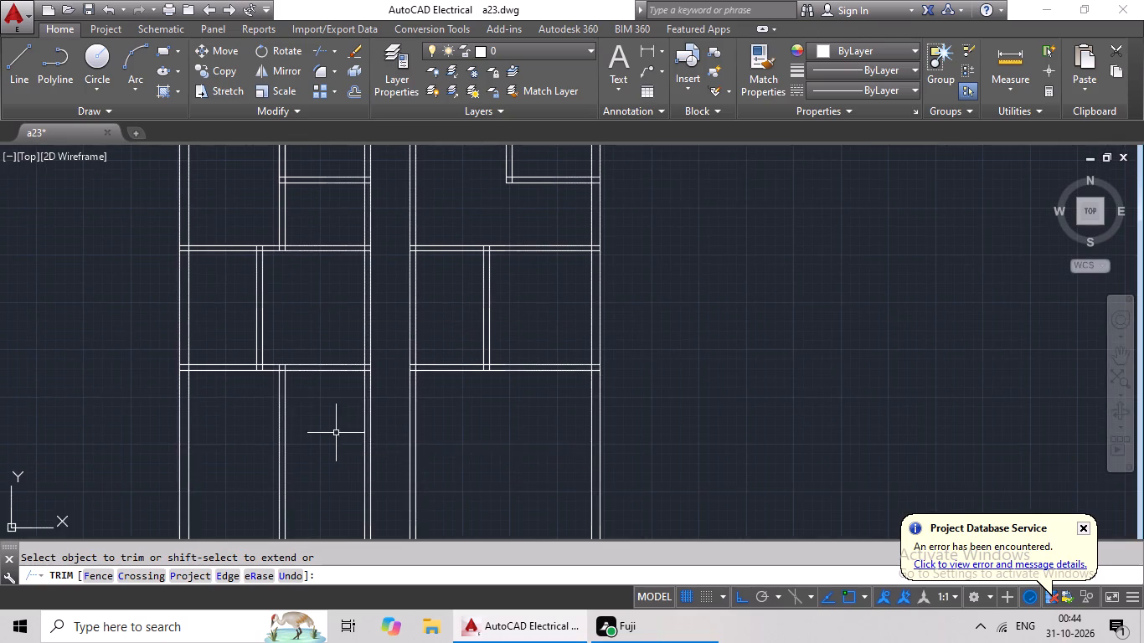
scroll(336, 431, "down", 1)
key("Escape")
Offset the lower face of the left wing's third cross wall 4' downward.
key("o")
key("Return")
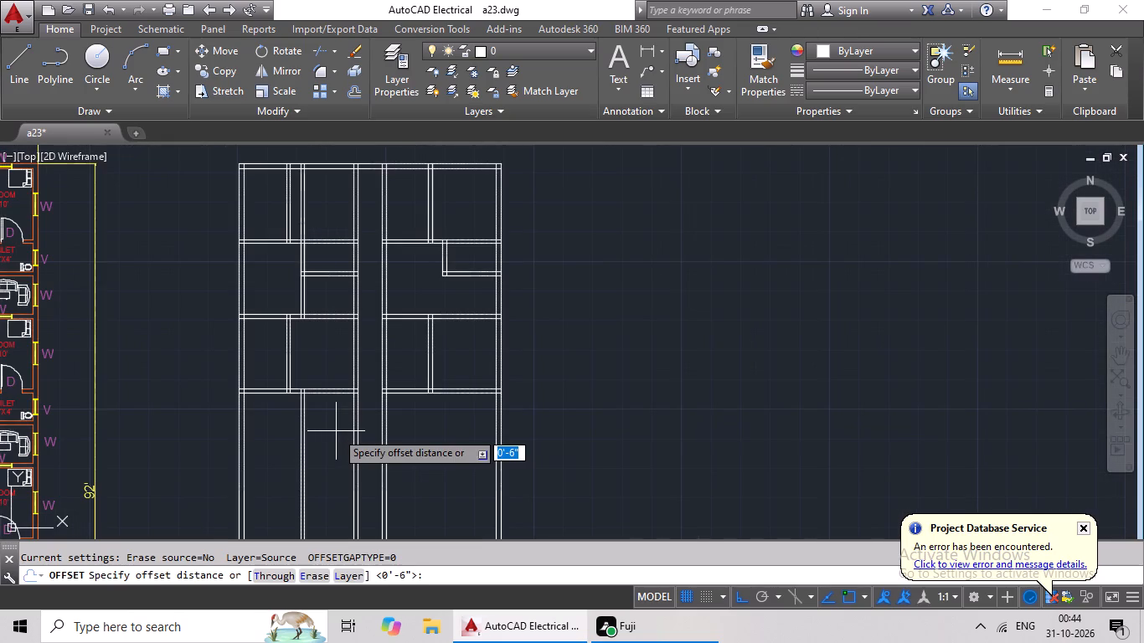
type("4'")
key("Return")
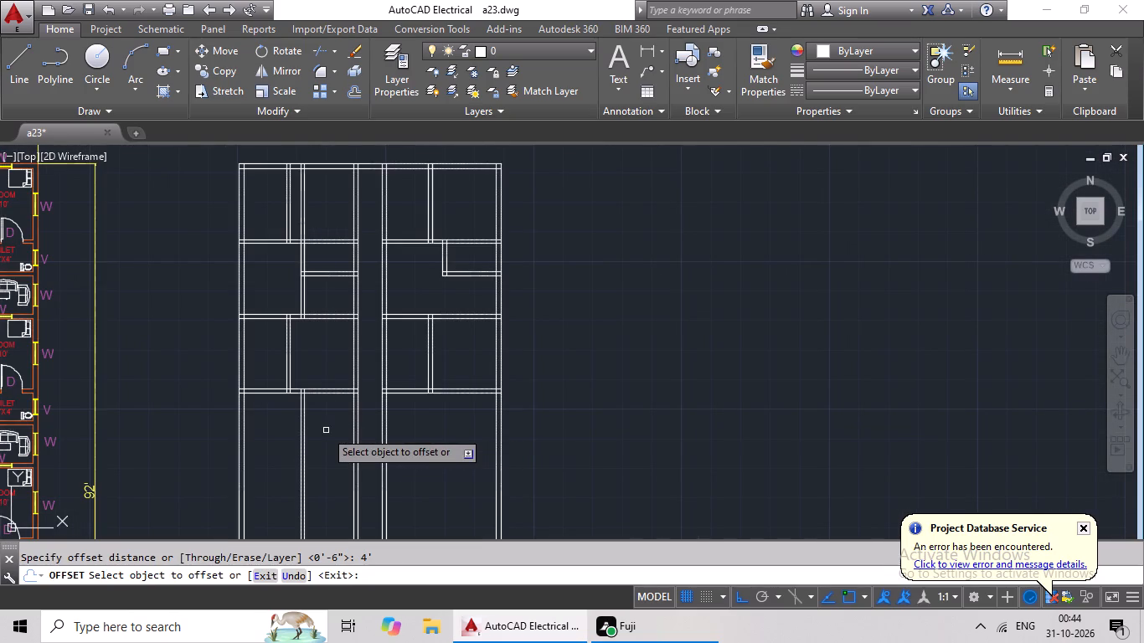
left_click_drag(332, 394, 330, 404)
left_click(326, 462)
key("Escape")
key("Escape")
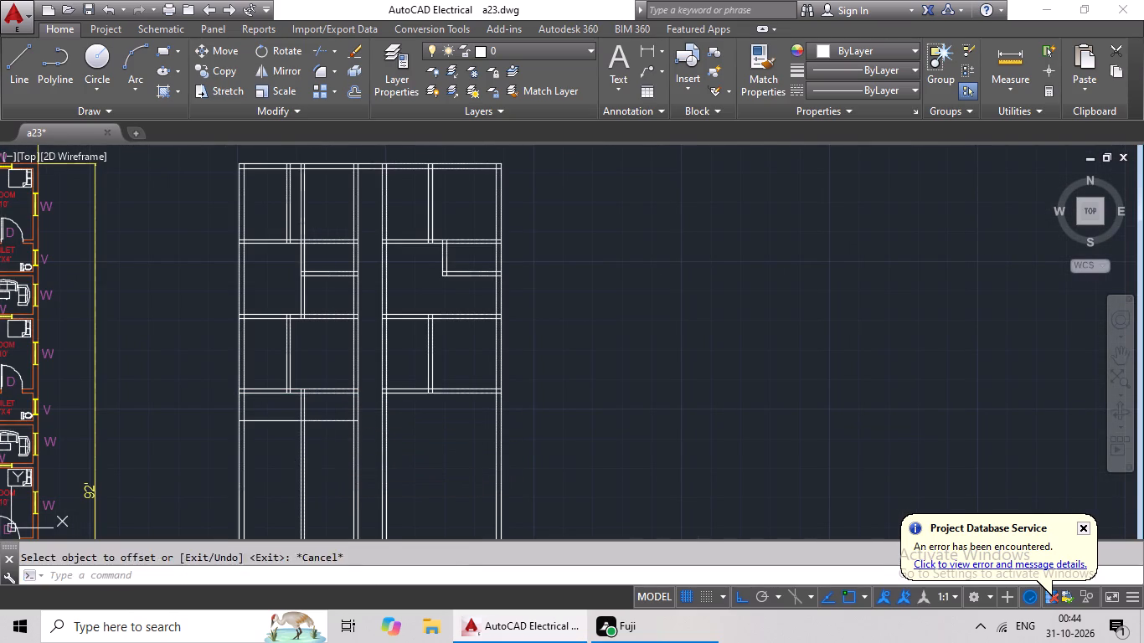
Offset the left wing's new horizontal line 6" downward to form the toilet's lower wall thickness.
key("o")
key("Return")
type("6\"")
key("Return")
left_click_drag(338, 421, 341, 462)
left_click(341, 496)
key("Escape")
key("Escape")
Trim the left wing's new wall lines past their corner to form the L-shaped toilet enclosure below the third cross wall.
type("TR")
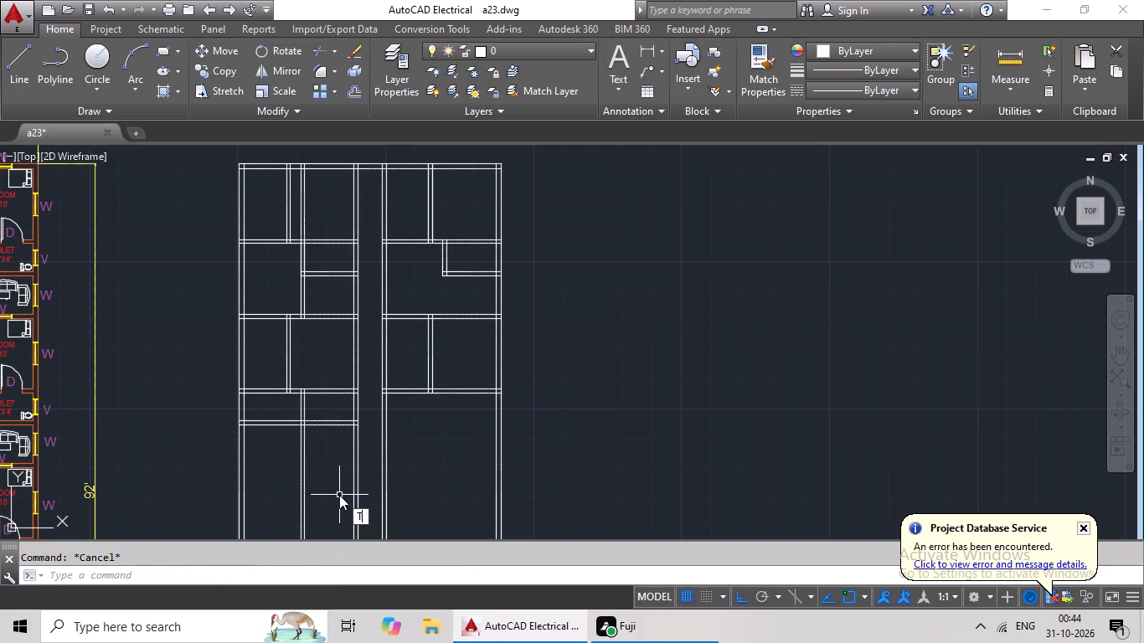
key("space")
key("space")
scroll(271, 435, "up", 2)
left_click_drag(298, 374, 251, 482)
left_click_drag(251, 482, 260, 475)
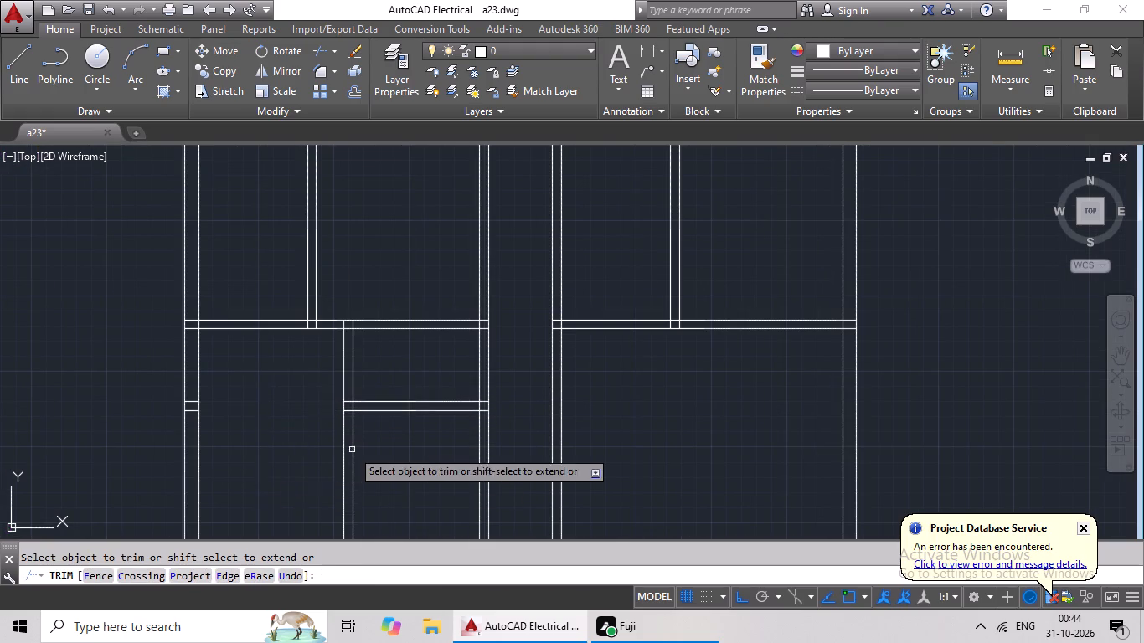
scroll(363, 447, "down", 1)
middle_click_drag(394, 472, 405, 401)
left_click_drag(394, 395, 313, 483)
left_click_drag(313, 483, 315, 483)
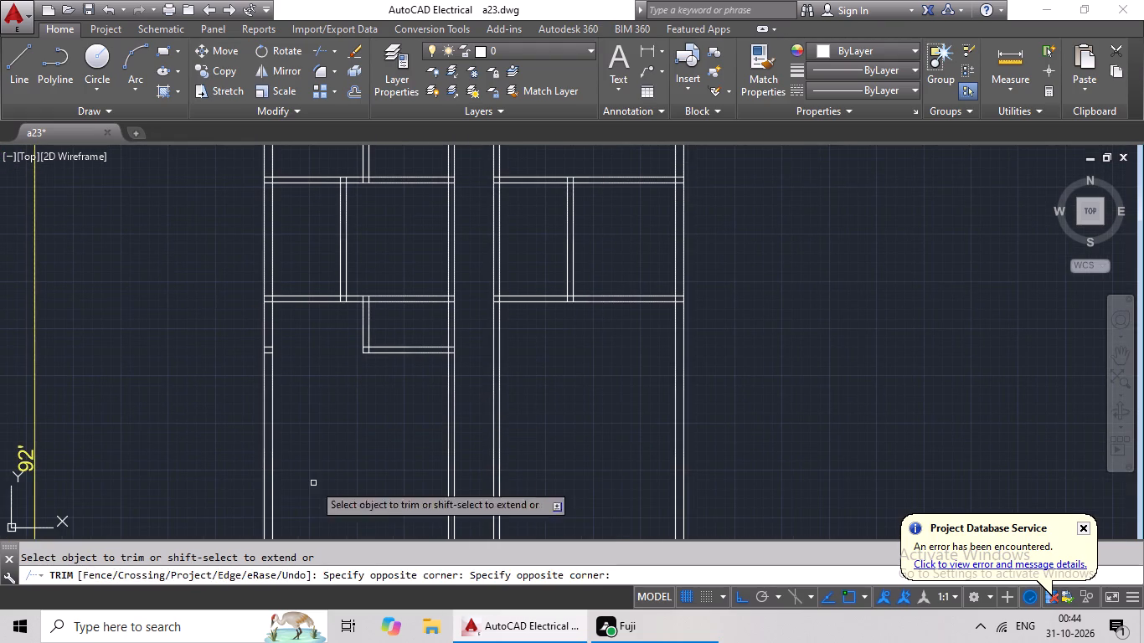
left_click_drag(315, 483, 322, 481)
key("Escape")
key("Escape")
Erase the two leftover horizontal stubs inside the left outer wall.
scroll(261, 347, "up", 3)
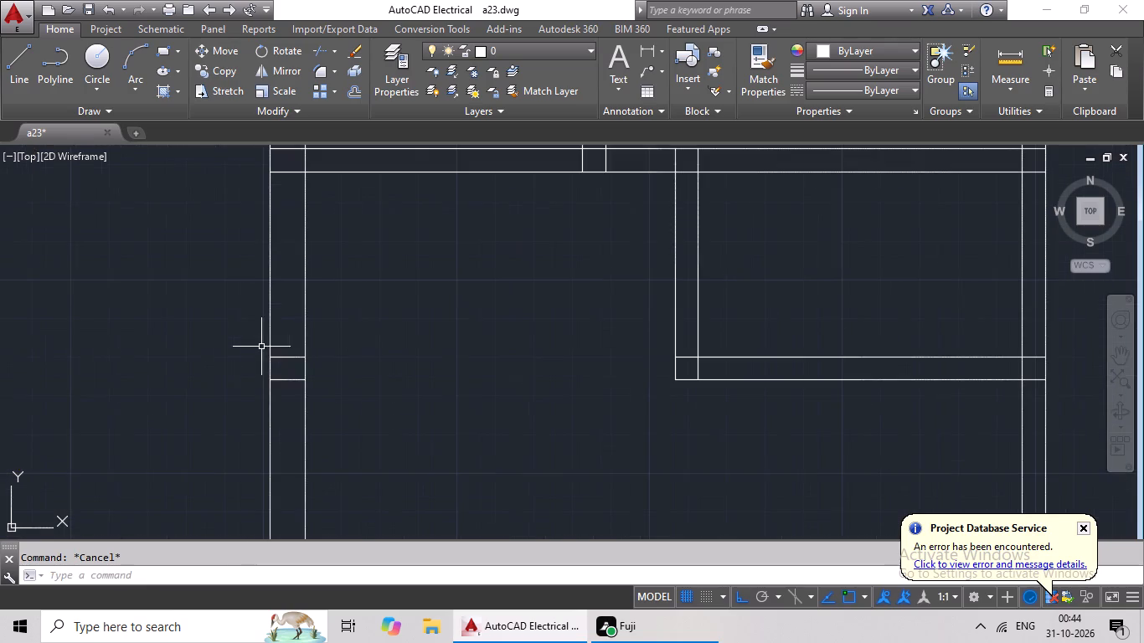
scroll(295, 367, "up", 2)
left_click_drag(286, 329, 260, 450)
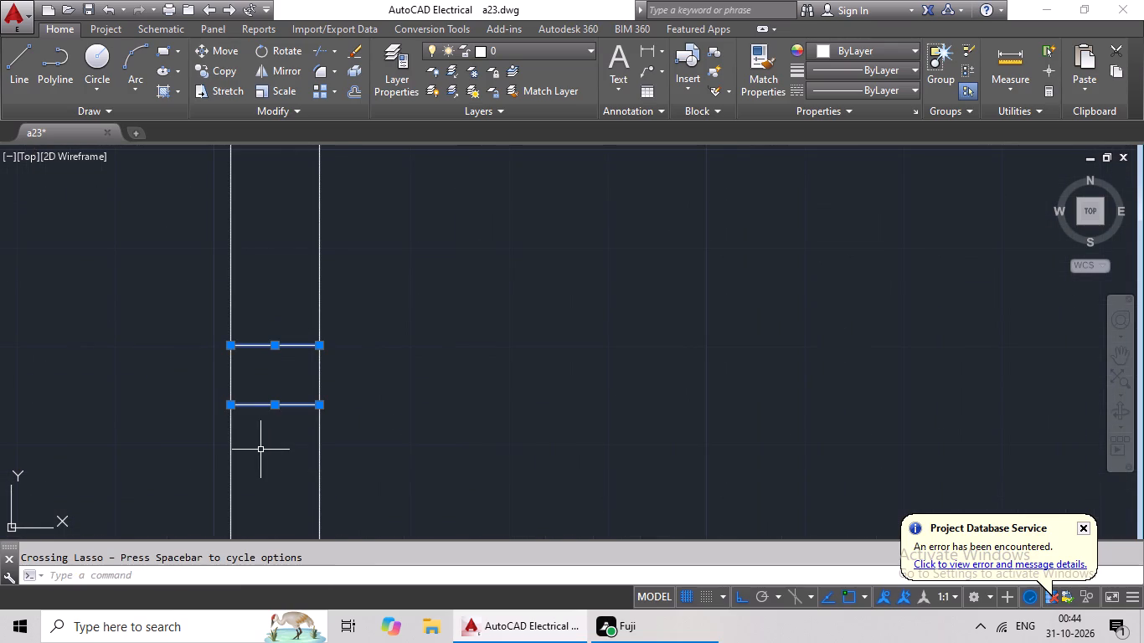
key("Delete")
Offset the inner face of the right wing's outer wall 7' leftward.
scroll(518, 430, "down", 3)
middle_click_drag(550, 443, 330, 435)
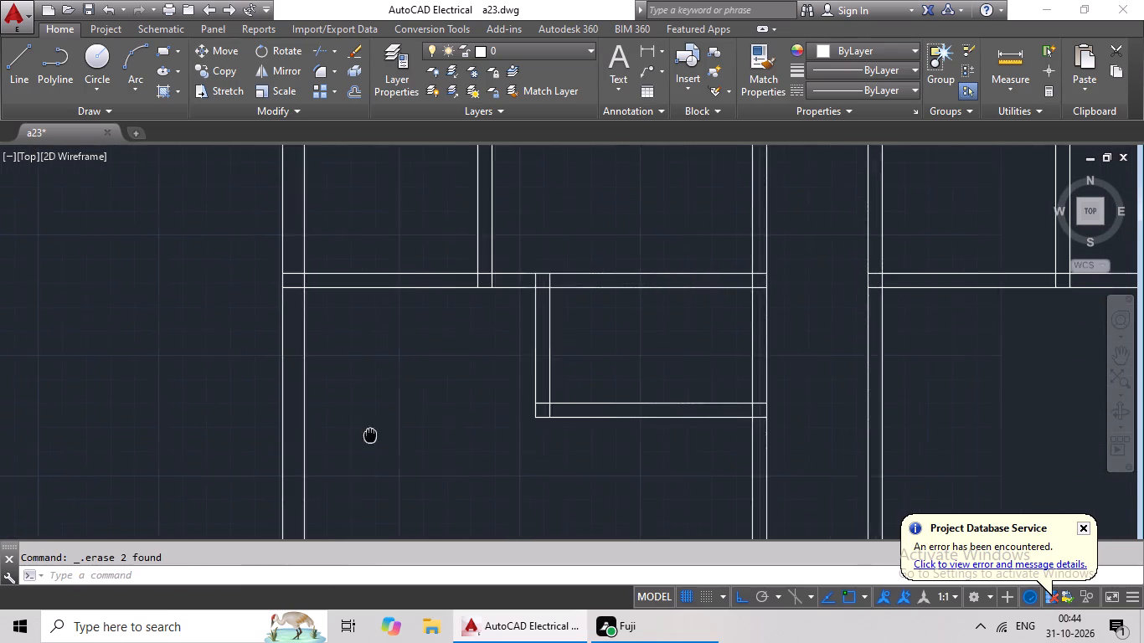
middle_click_drag(419, 432, 190, 406)
key("Escape")
scroll(312, 421, "down", 2)
middle_click_drag(300, 422, 265, 424)
key("Escape")
key("Escape")
key("Escape")
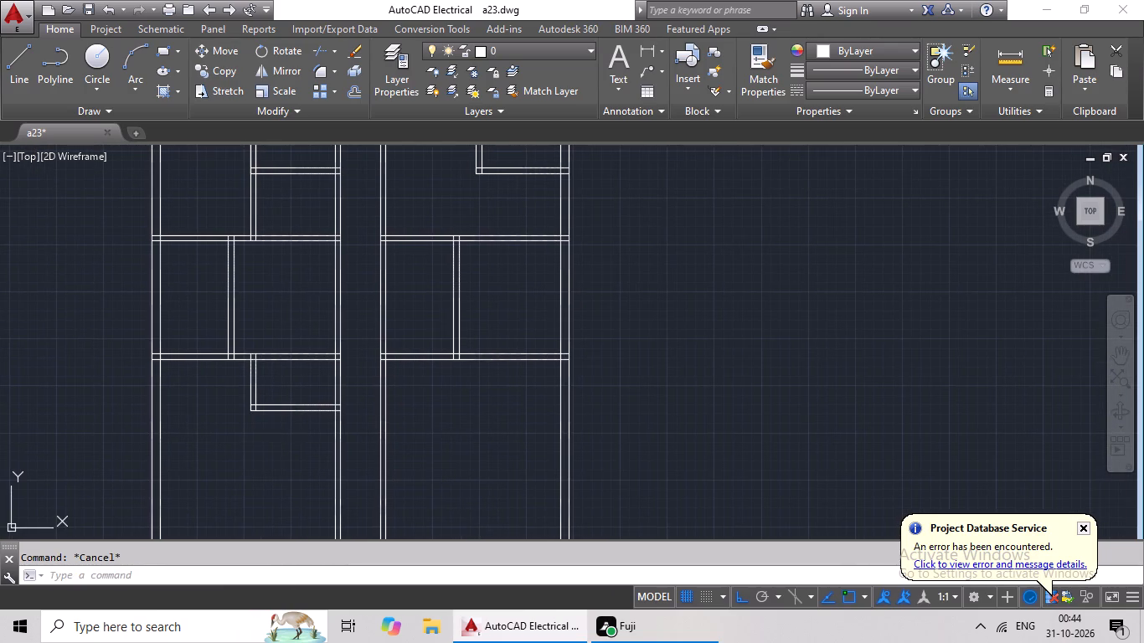
key("o")
key("Return")
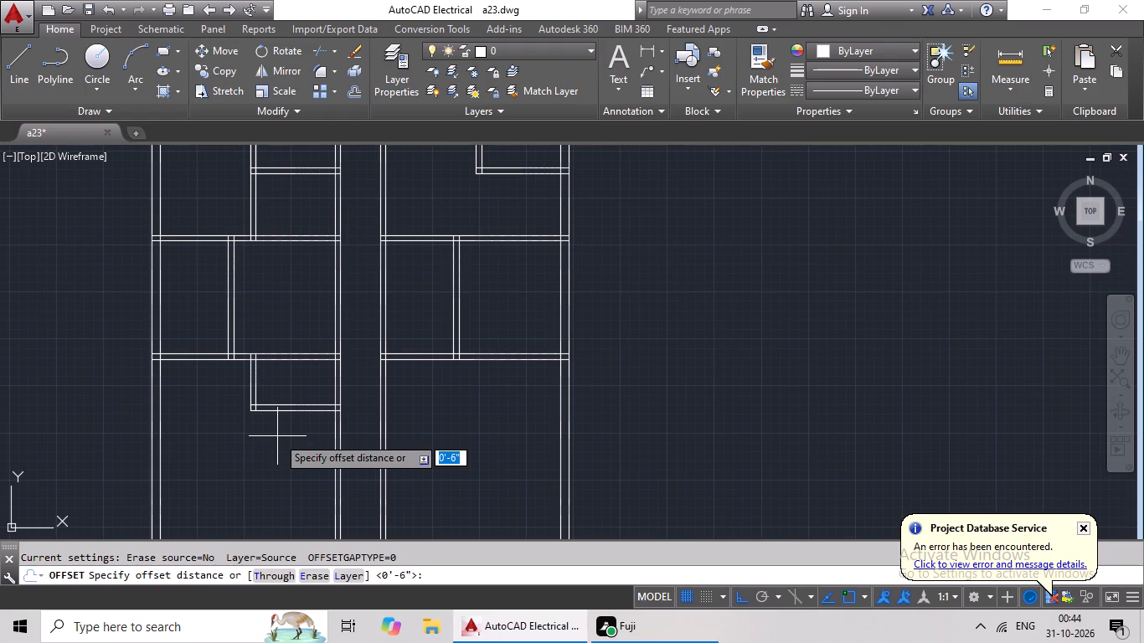
type("7'")
key("Return")
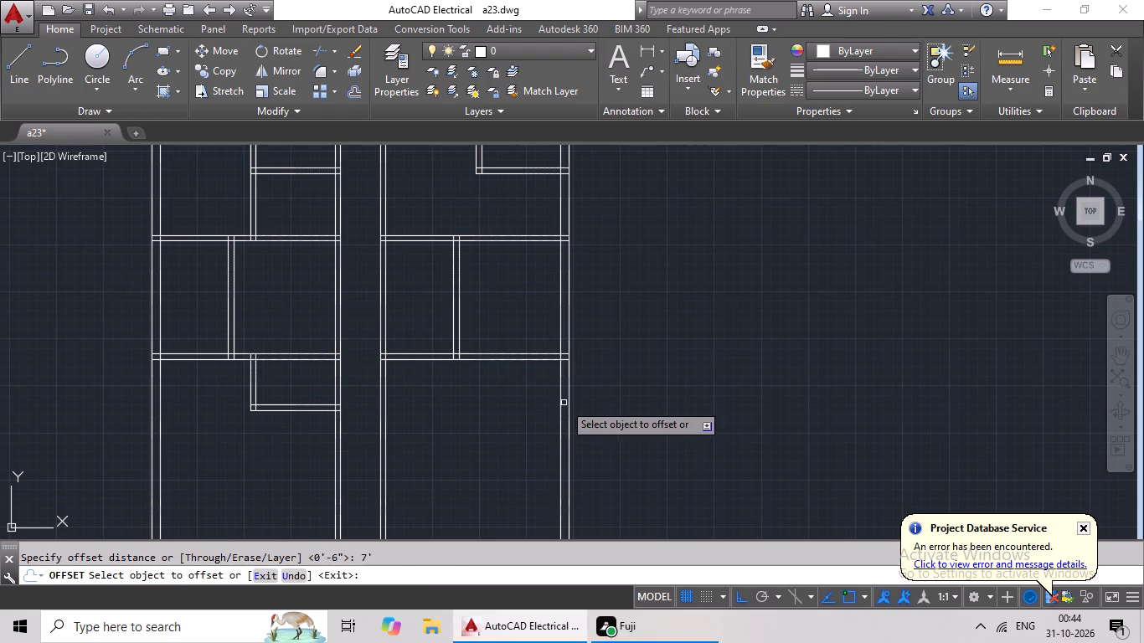
left_click_drag(562, 406, 523, 419)
left_click(498, 427)
key("Escape")
key("Escape")
key("Escape")
Offset the right wing's new vertical line 6" leftward to form the toilet partition's thickness.
key("o")
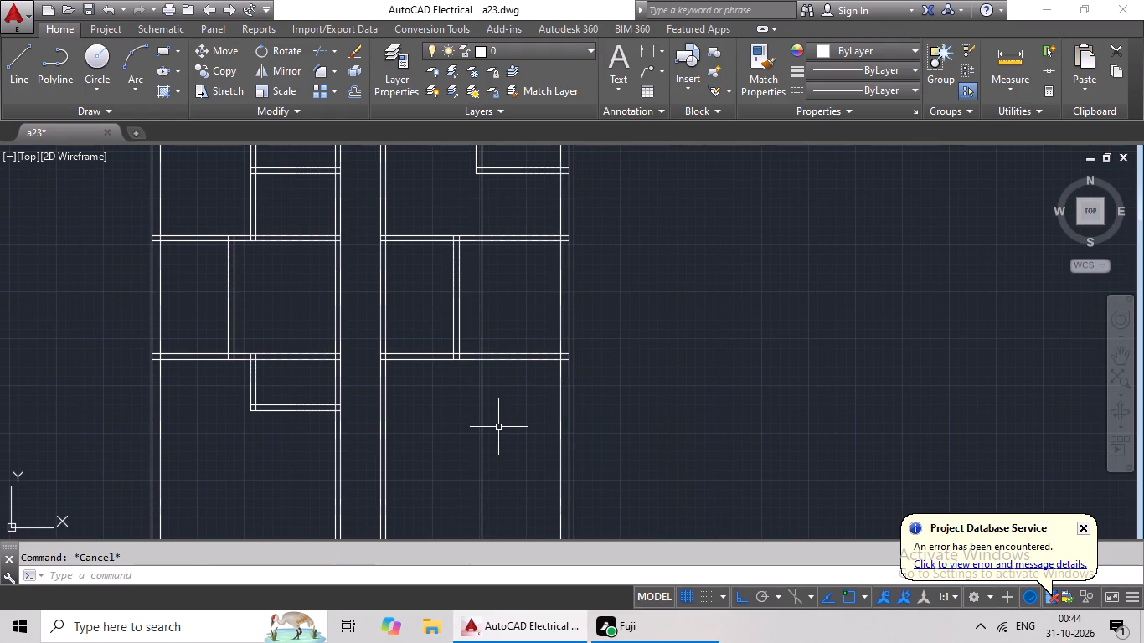
key("Return")
type("6\"")
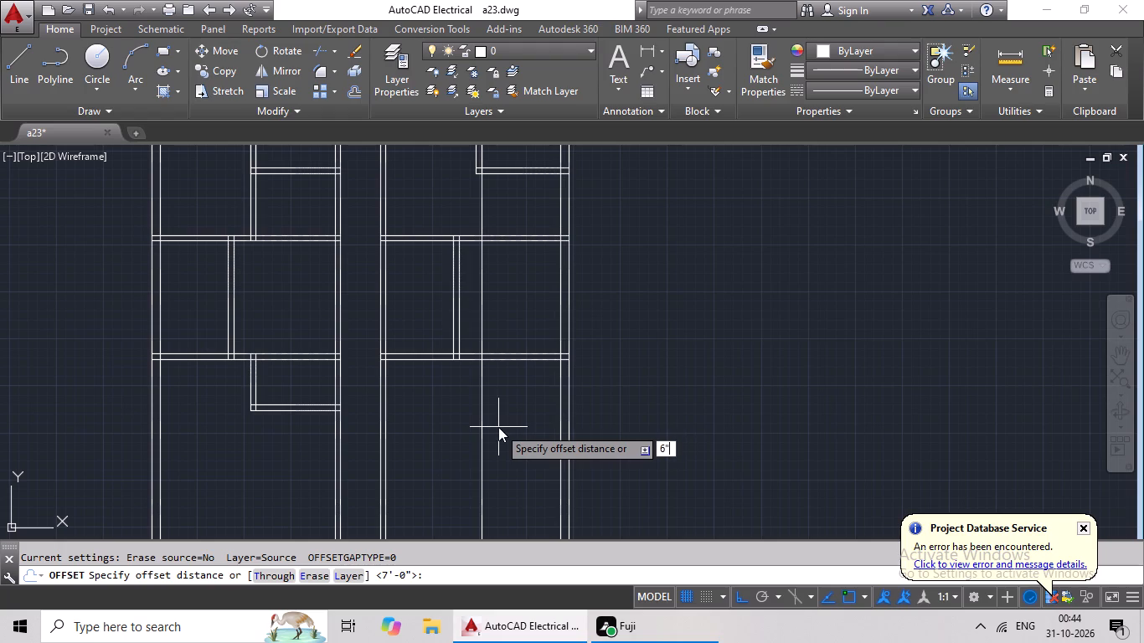
key("Return")
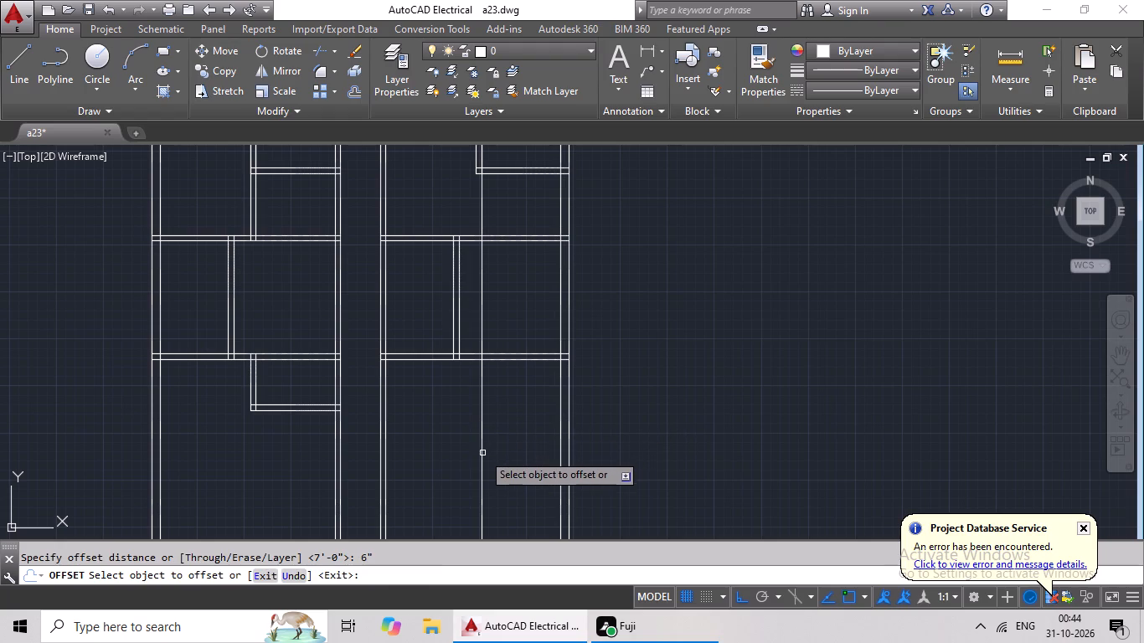
left_click_drag(483, 447, 474, 458)
left_click(456, 471)
key("Escape")
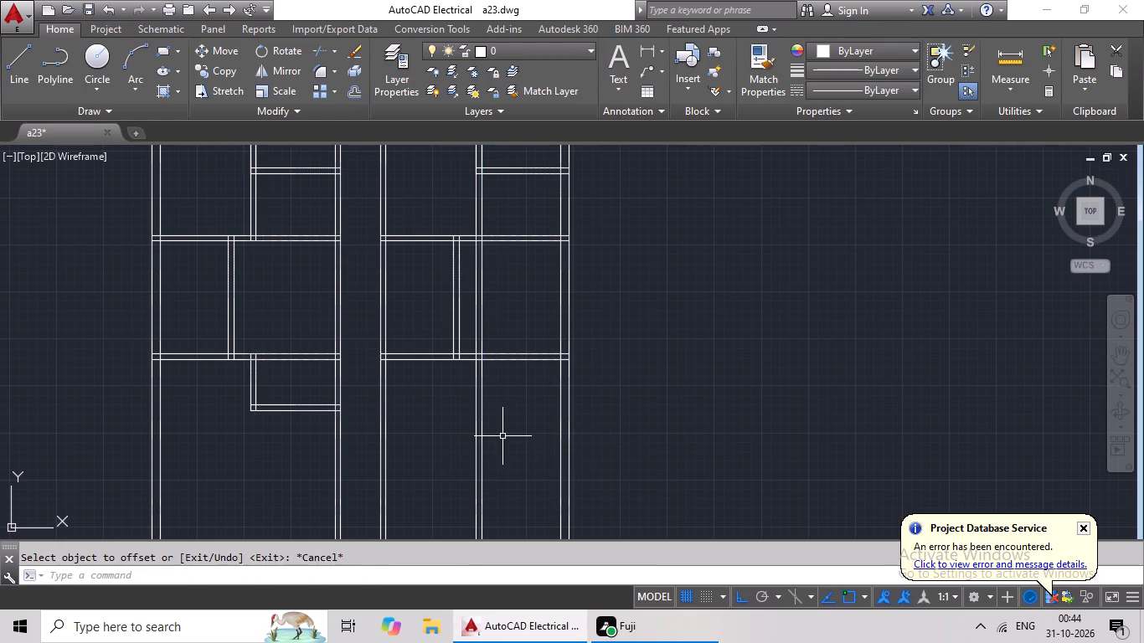
key("Escape")
key("Escape")
key("Escape")
key("Escape")
Trim the right wing's new vertical partition lines out of the space between the second and third cross walls.
key("t")
key("r")
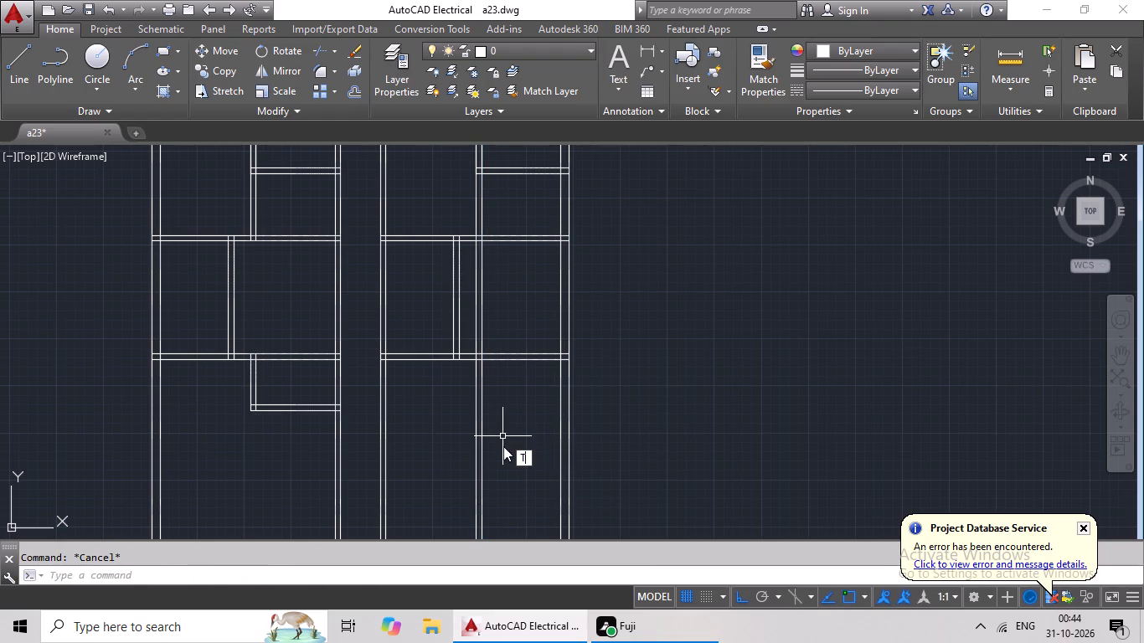
key("space")
key("space")
scroll(480, 327, "up", 2)
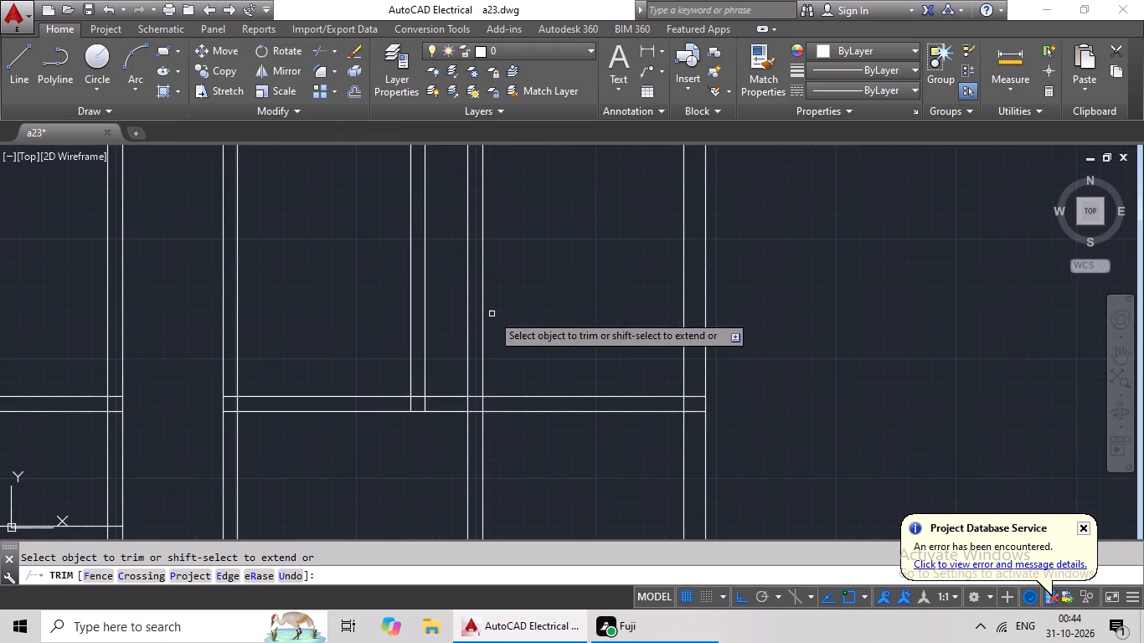
left_click_drag(538, 221, 450, 332)
scroll(502, 302, "down", 4)
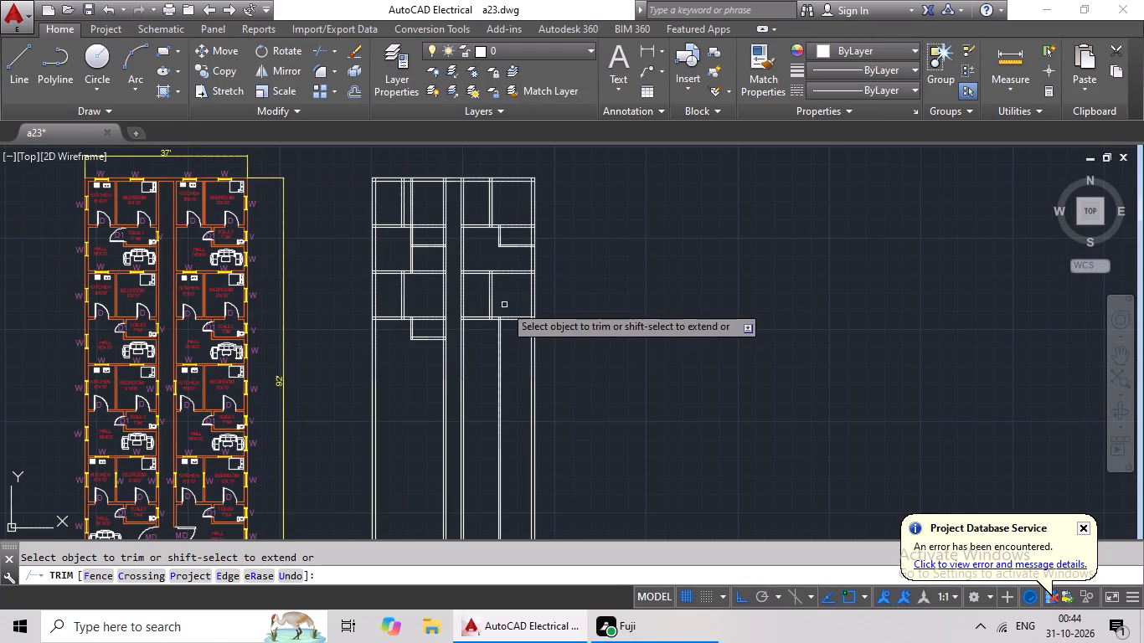
scroll(512, 358, "up", 2)
key("Escape")
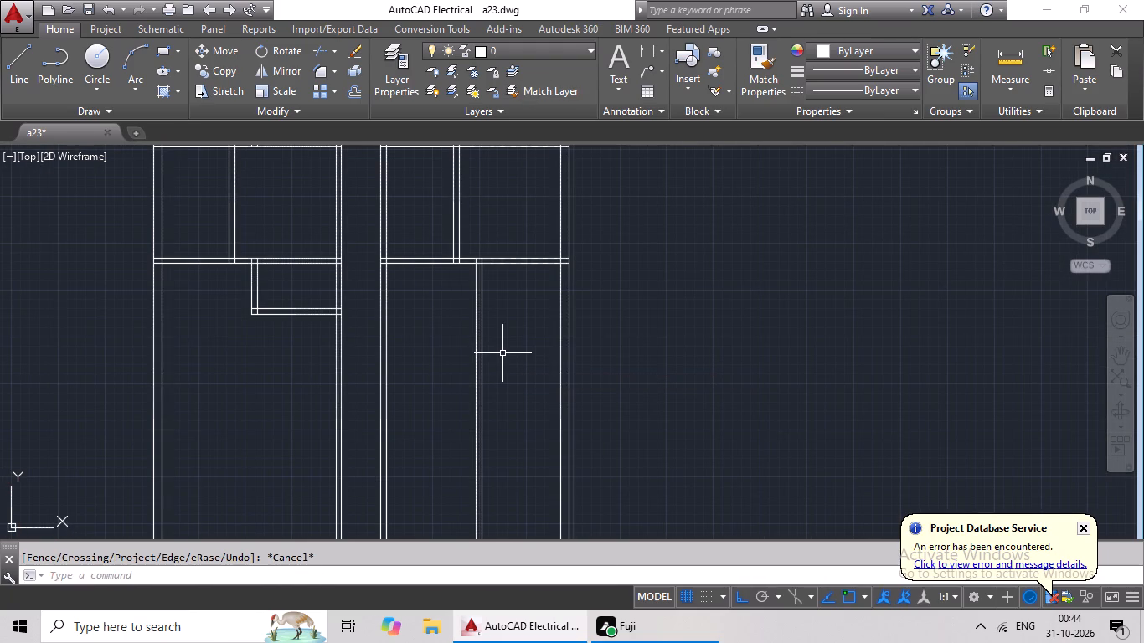
Offset the lower face of the right wing's third cross wall 4' downward.
key("o")
key("Return")
type("4'")
key("Return")
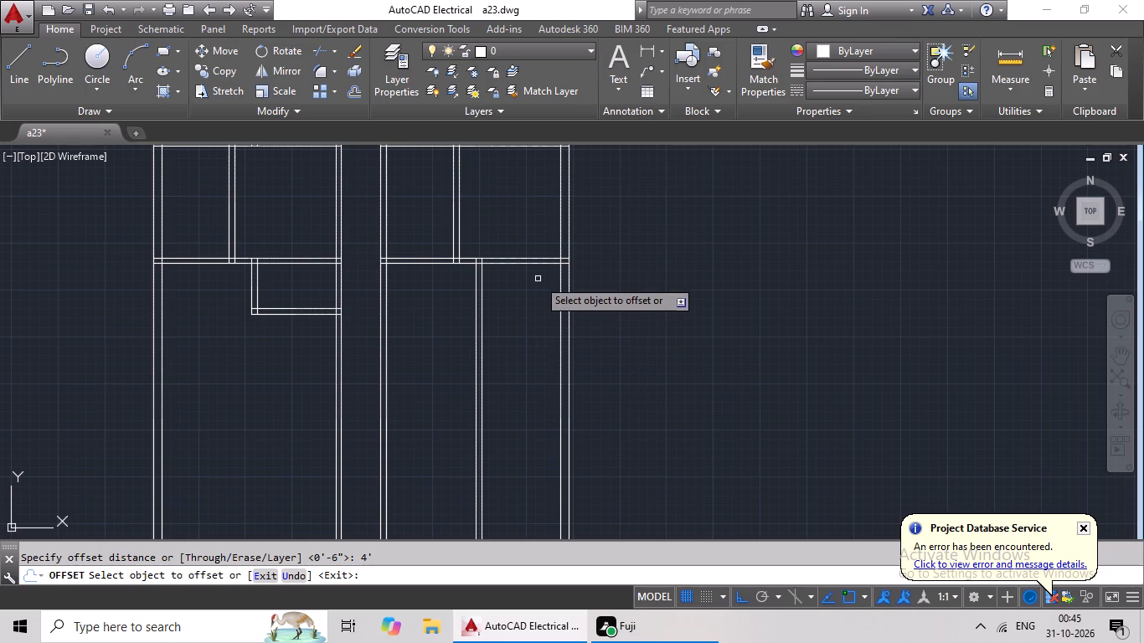
left_click(544, 265)
left_click_drag(534, 313, 535, 329)
key("Escape")
key("Escape")
key("Escape")
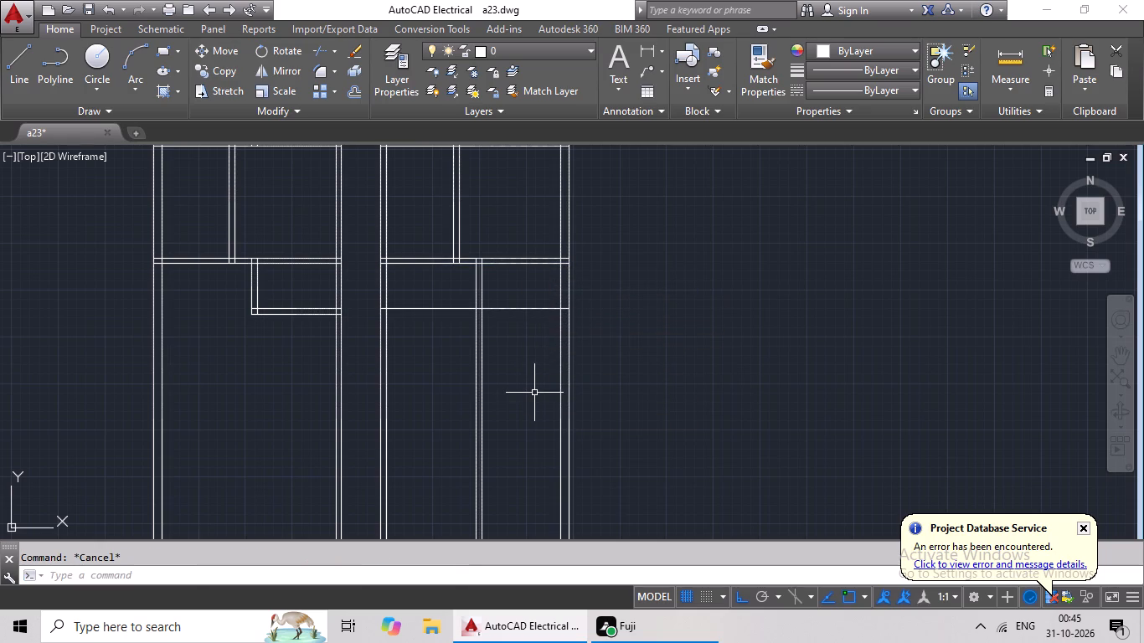
Offset the right wing's new horizontal line 6" downward to form the toilet's lower wall thickness.
key("o")
key("Return")
type("6\"")
key("Return")
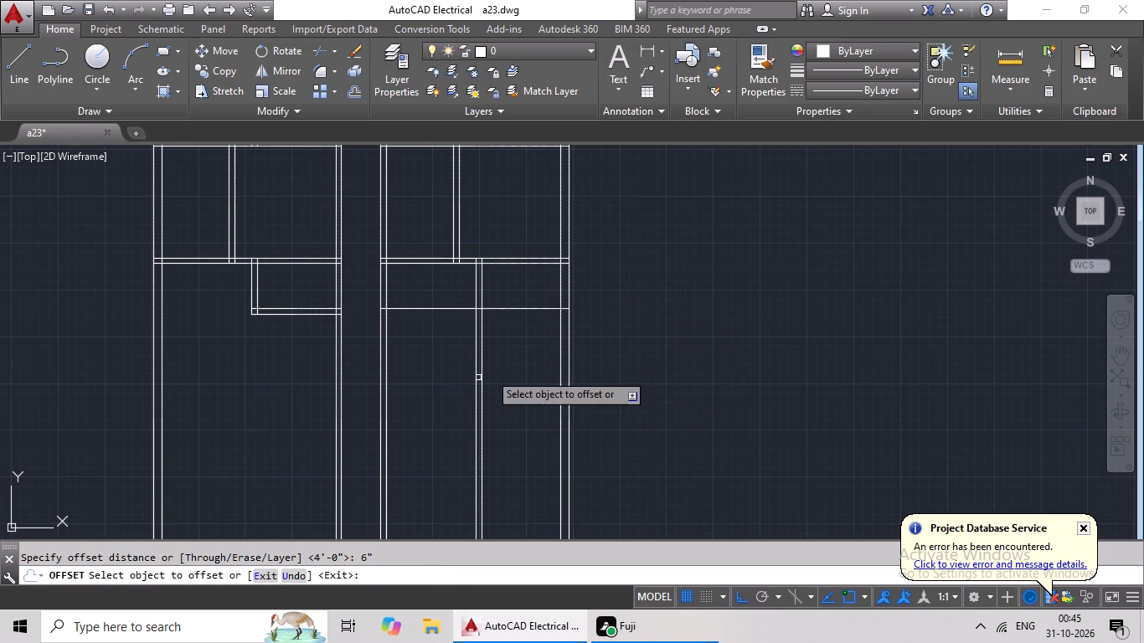
left_click_drag(528, 310, 524, 323)
left_click(512, 371)
key("Escape")
key("Escape")
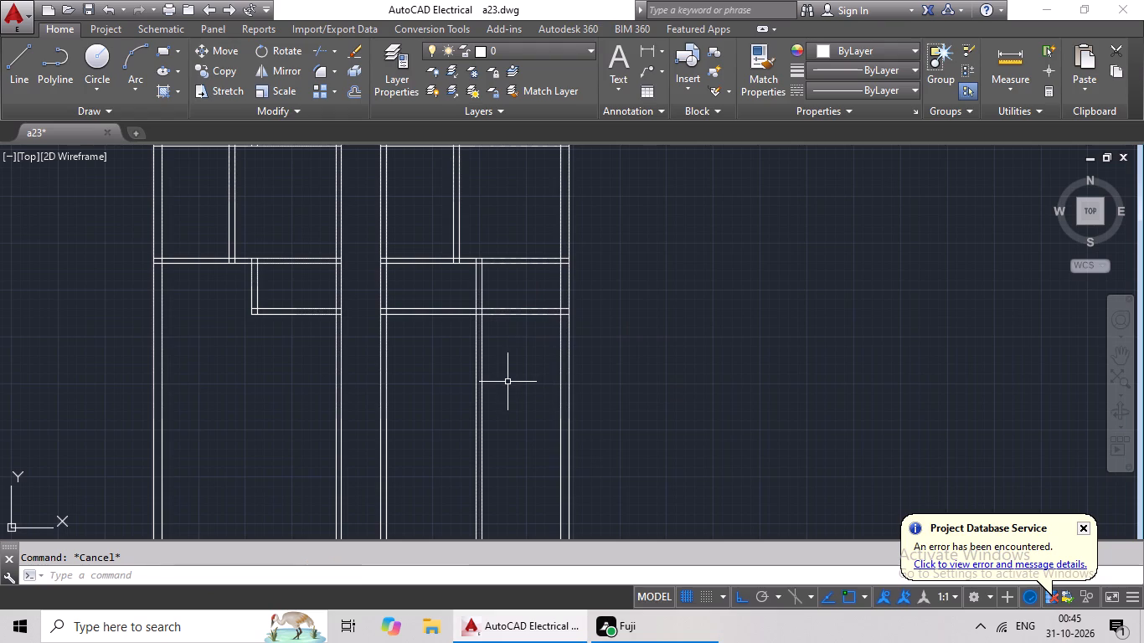
Trim away the right wing's new horizontal wall lines between the corridor wall and the toilet partition.
type("TR")
key("space")
key("space")
scroll(435, 297, "up", 2)
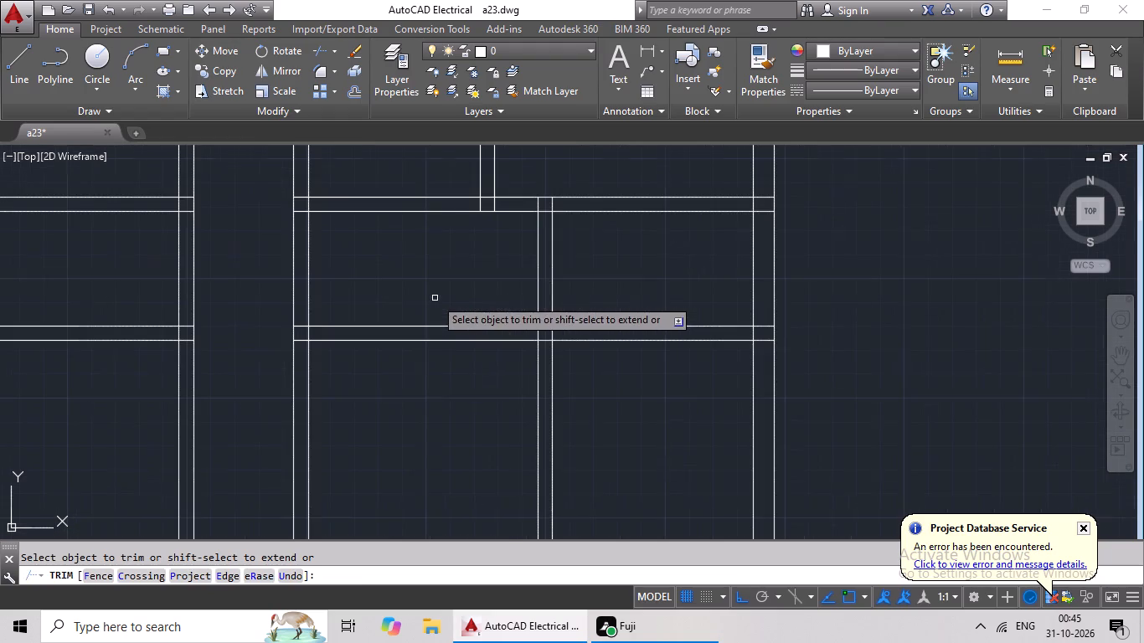
left_click_drag(456, 292, 406, 415)
left_click(406, 415)
key("Escape")
key("Escape")
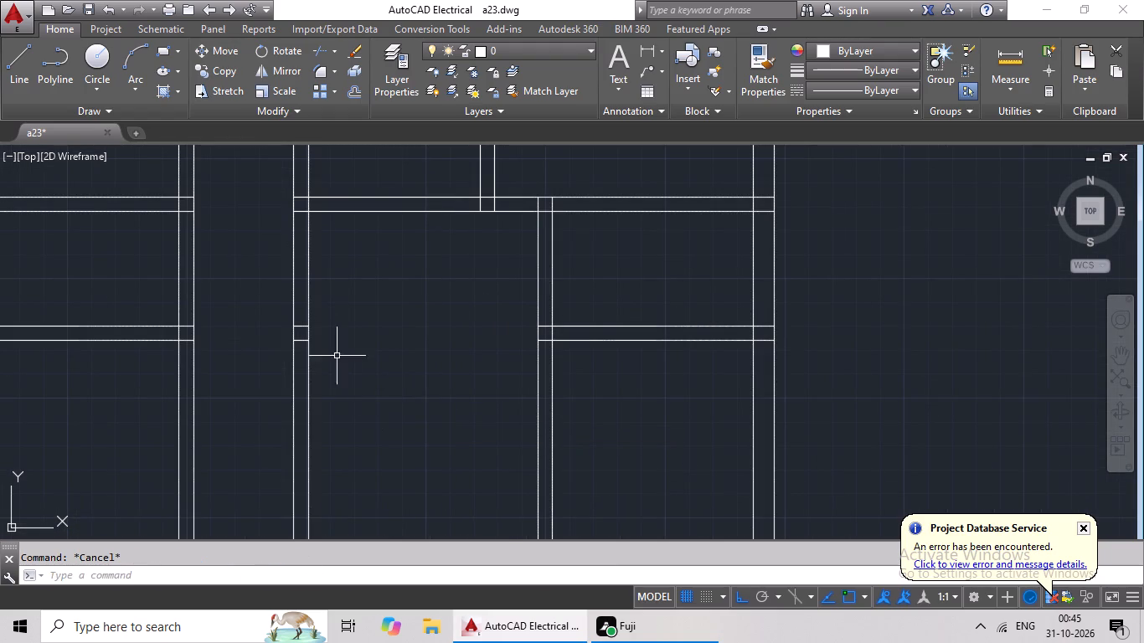
Erase the two leftover horizontal stubs inside the right wing's corridor wall.
scroll(302, 332, "up", 4)
left_click_drag(303, 257, 268, 455)
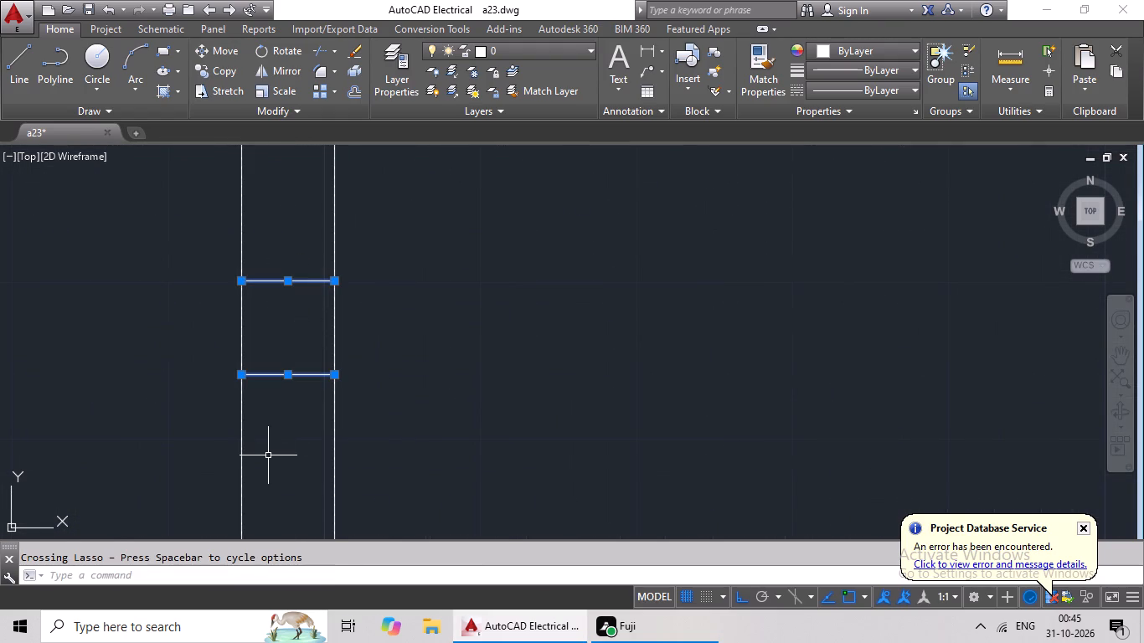
key("Delete")
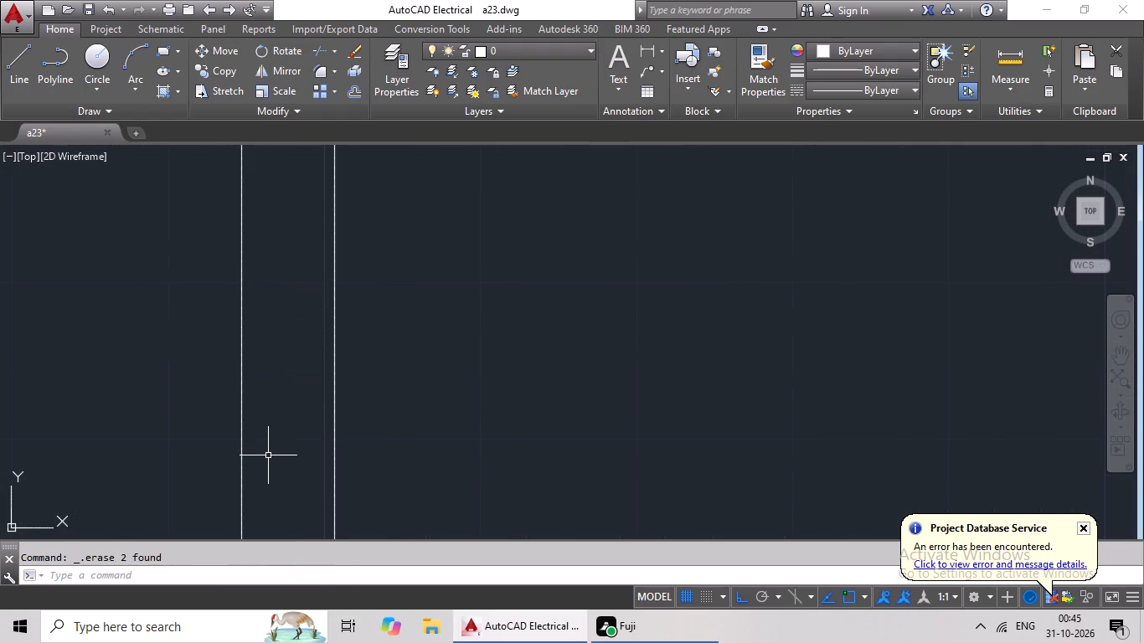
scroll(570, 425, "down", 3)
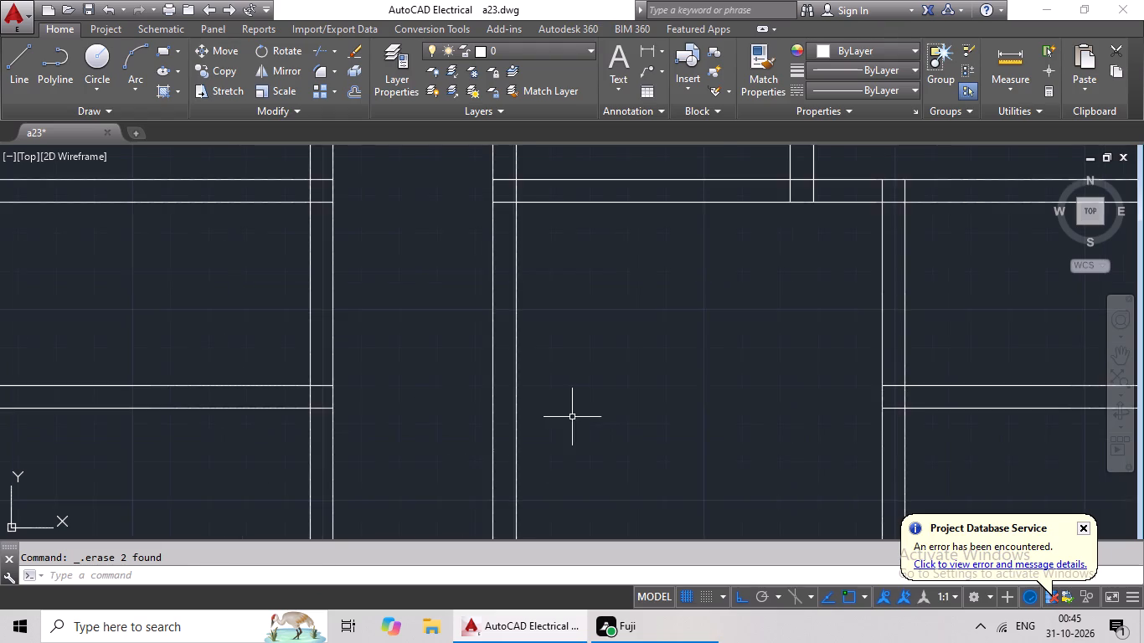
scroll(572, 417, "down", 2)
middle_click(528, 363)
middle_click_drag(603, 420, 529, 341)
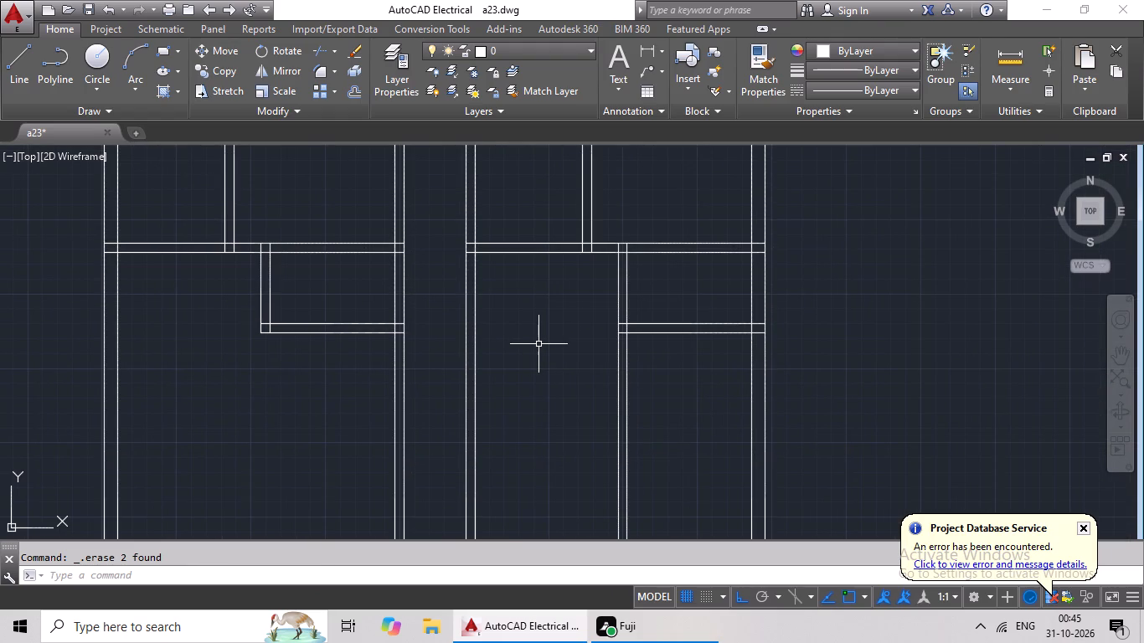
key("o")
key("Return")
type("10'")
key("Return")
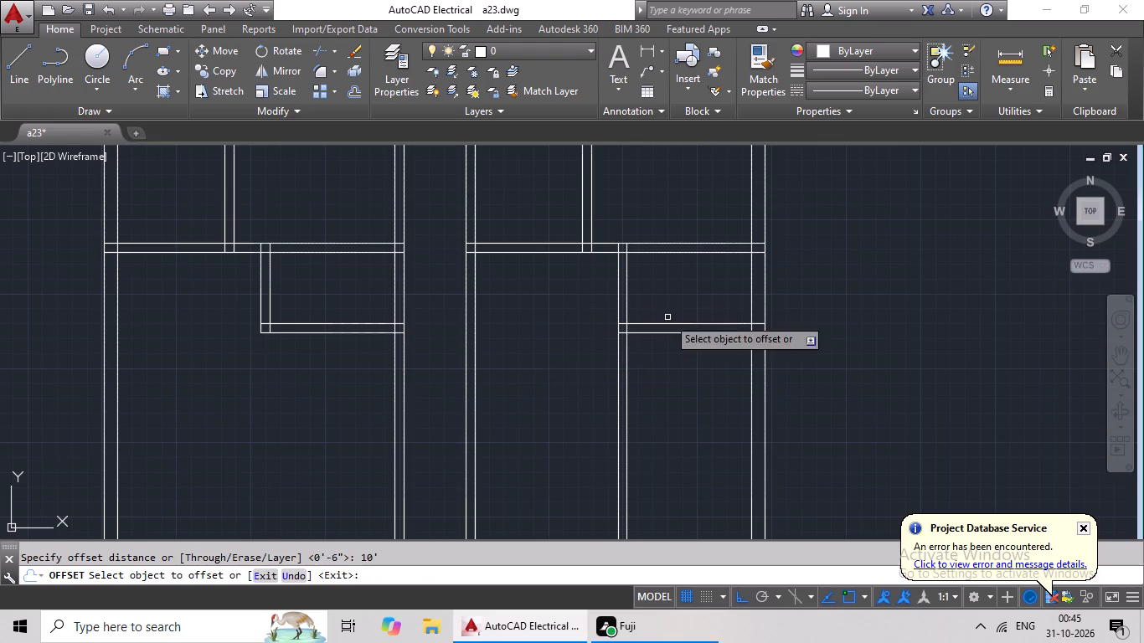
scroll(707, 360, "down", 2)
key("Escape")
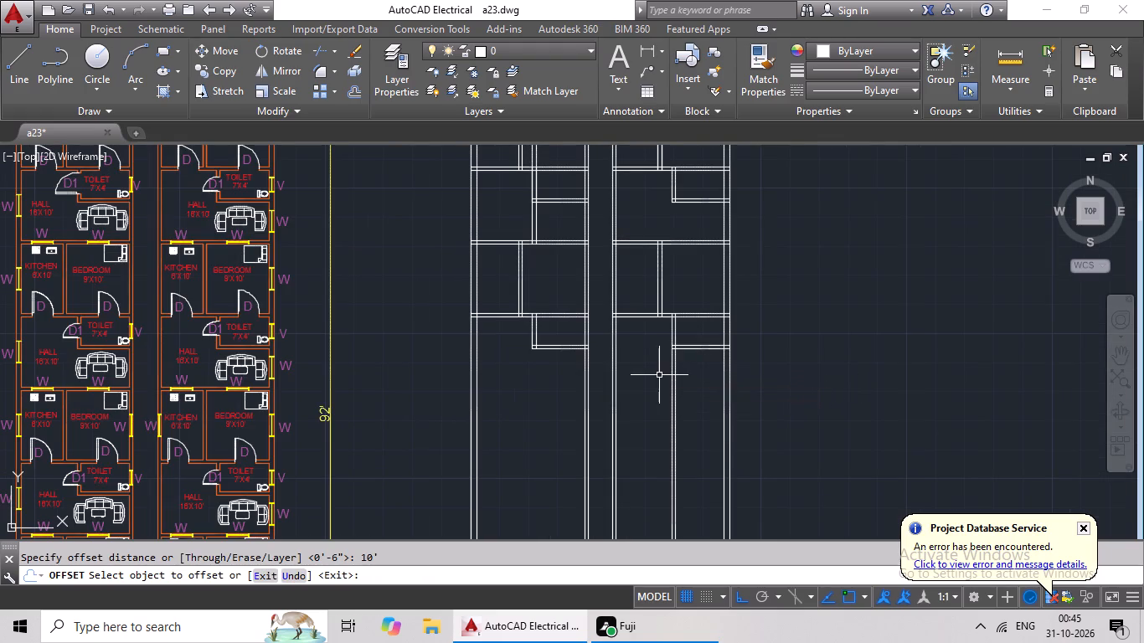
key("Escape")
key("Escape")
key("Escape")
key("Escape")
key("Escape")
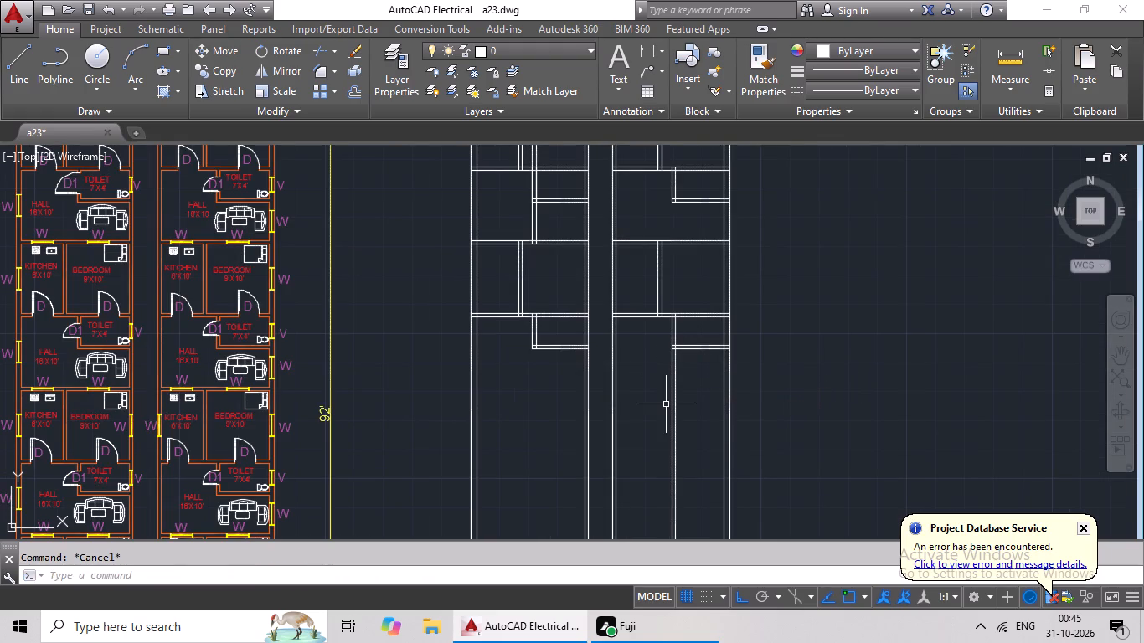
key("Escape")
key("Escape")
Trim away the right wing's two toilet partition lines below the third unit's toilet lower wall.
type("TR")
key("space")
key("space")
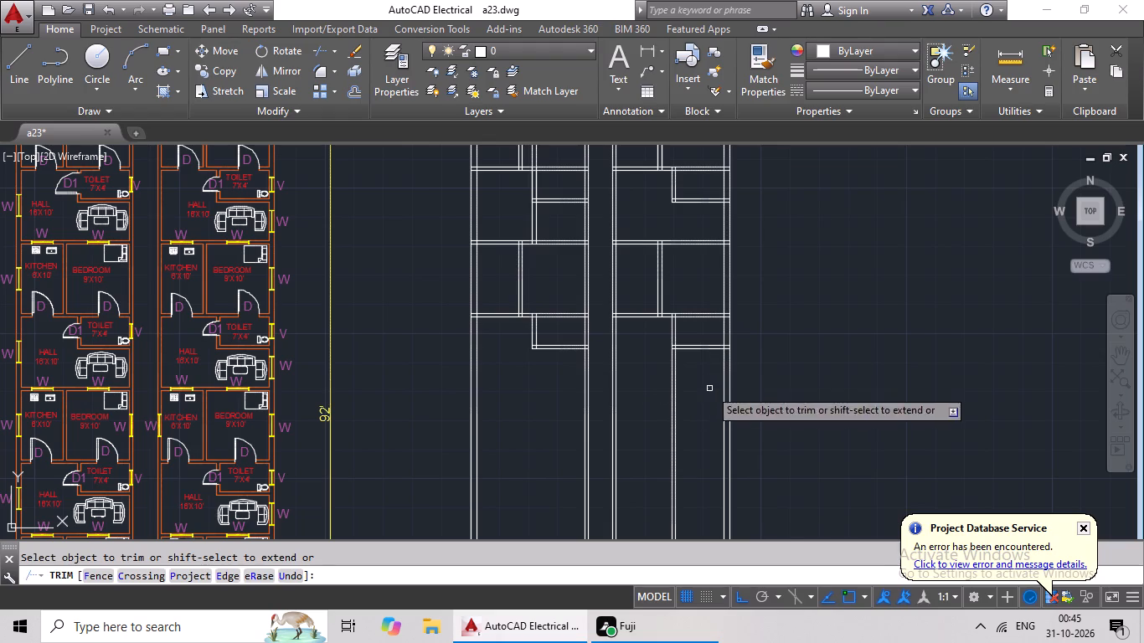
scroll(691, 387, "up", 2)
left_click_drag(695, 328, 600, 411)
left_click(600, 411)
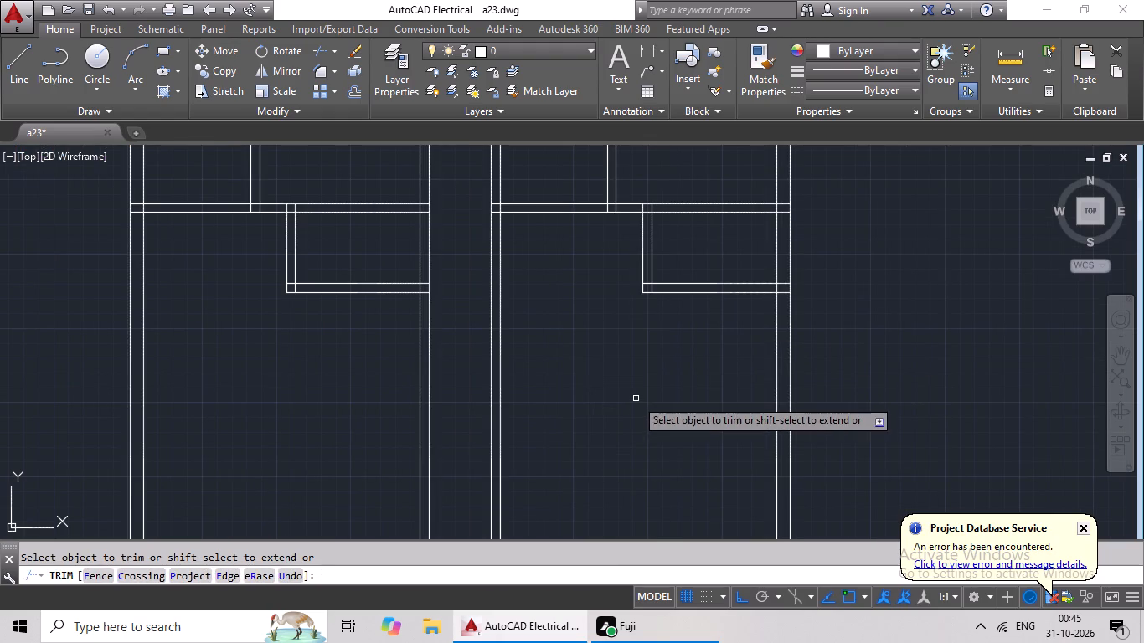
key("Escape")
key("Escape")
Offset the lower face of the third cross wall 10' downward in both the right and left wings.
key("o")
key("Return")
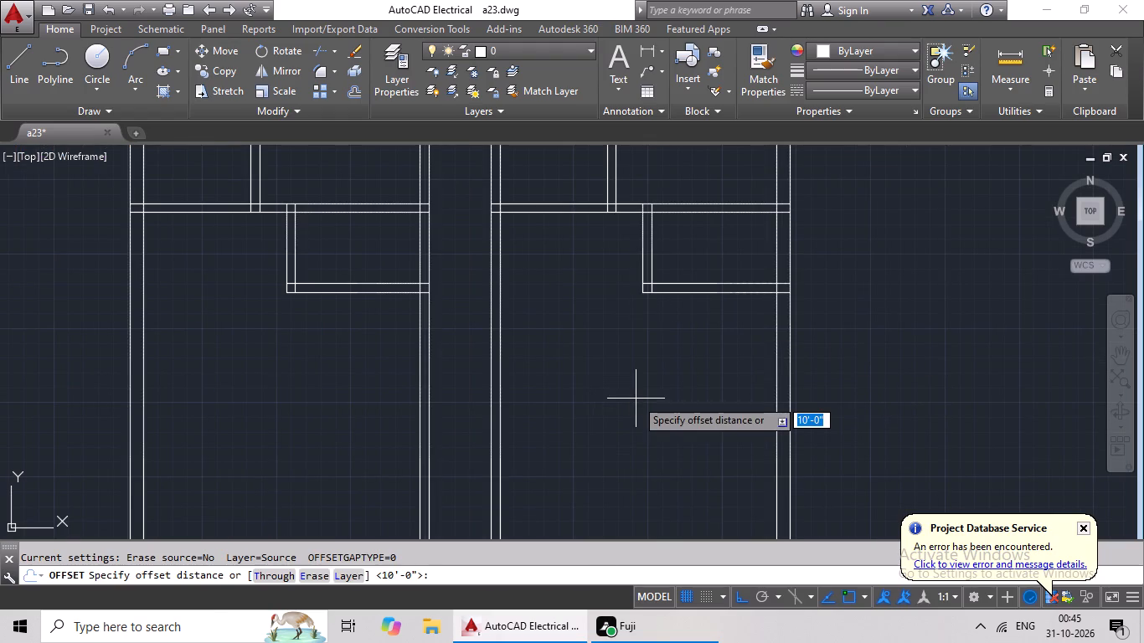
type("10'")
key("Return")
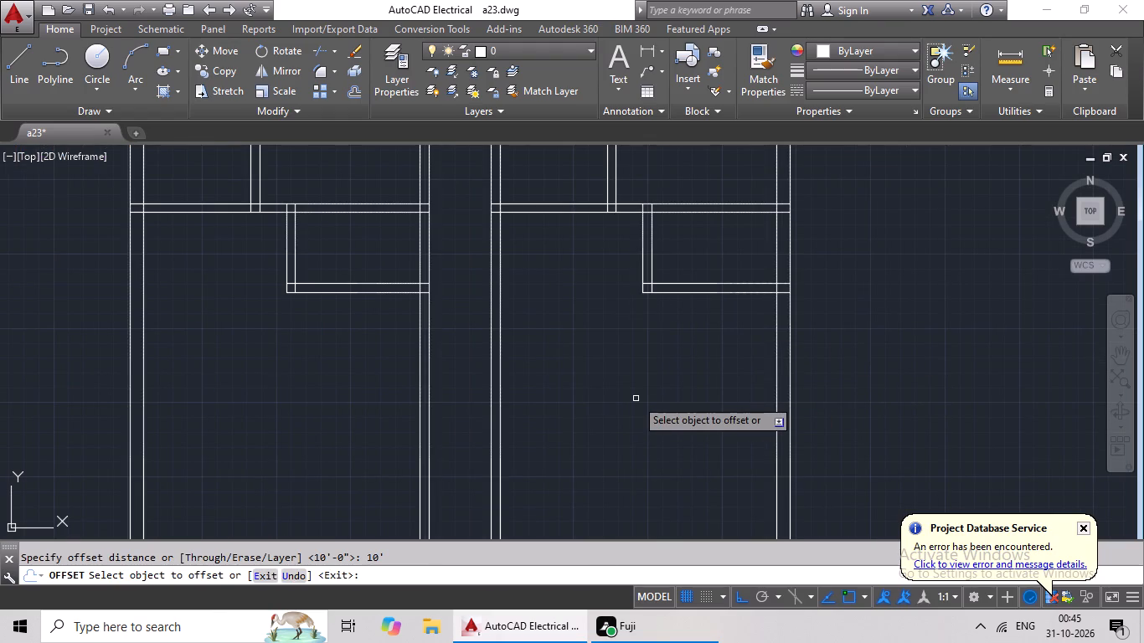
left_click_drag(714, 212, 712, 223)
left_click(689, 331)
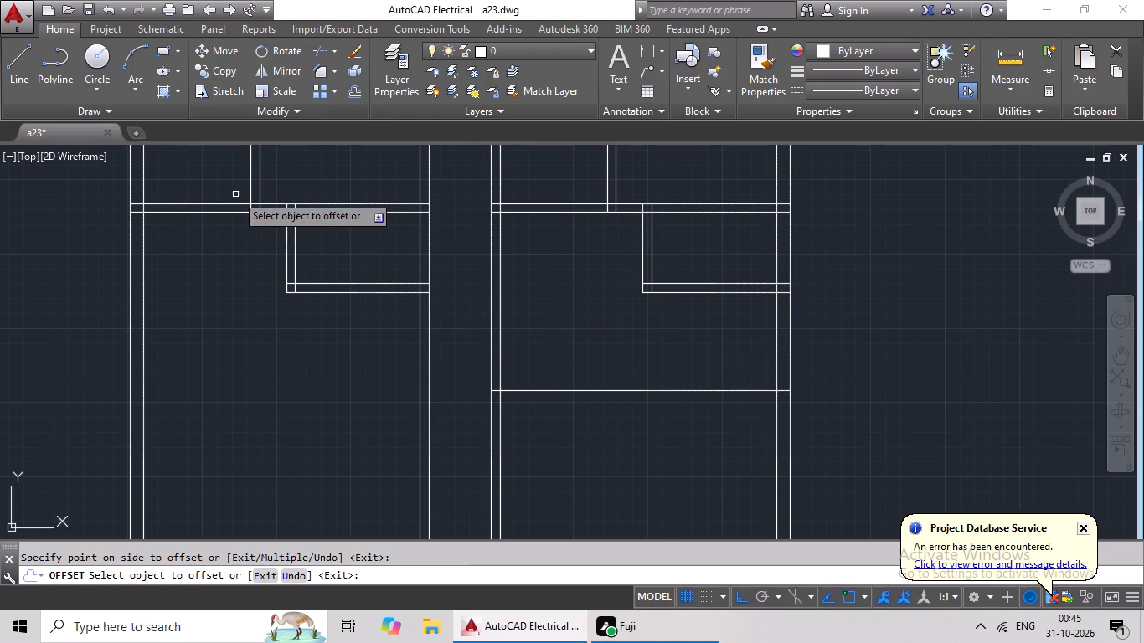
left_click_drag(219, 213, 219, 229)
left_click(215, 299)
key("Escape")
key("Escape")
key("Escape")
Offset the new horizontal line 6" downward in both wings to form the fourth cross wall's thickness.
key("o")
key("Return")
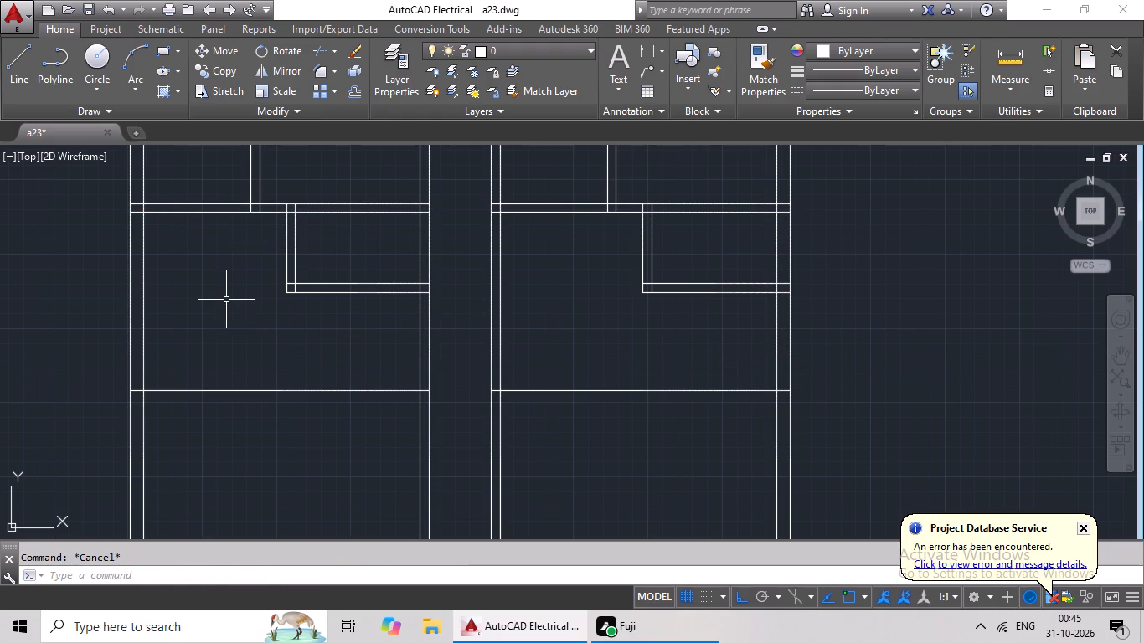
key("6")
key("shift+quotedbl")
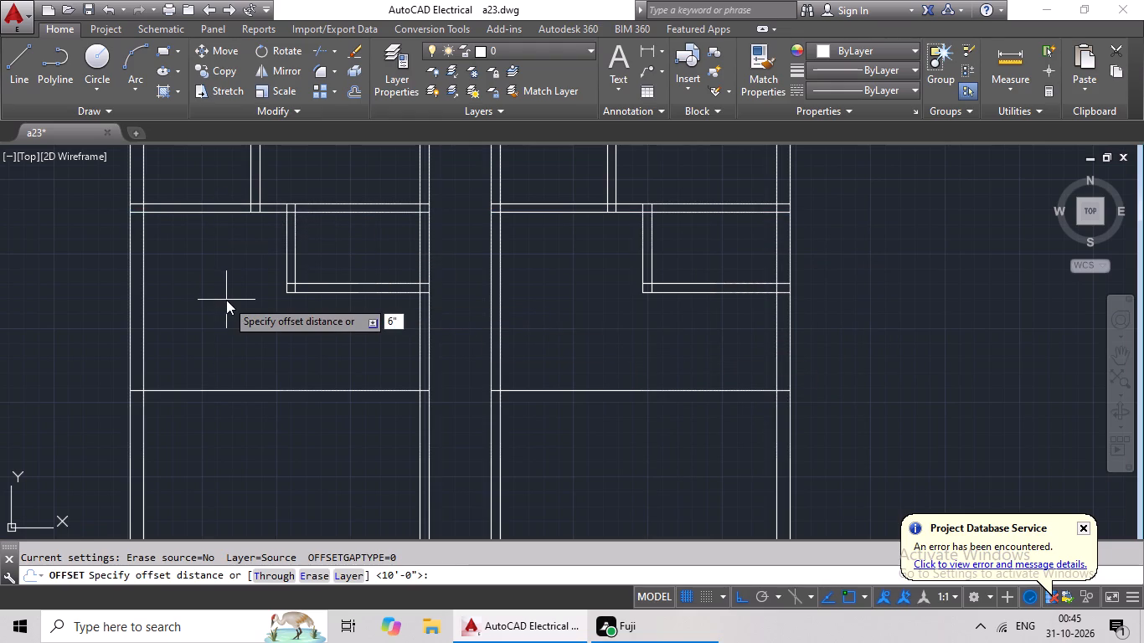
key("Return")
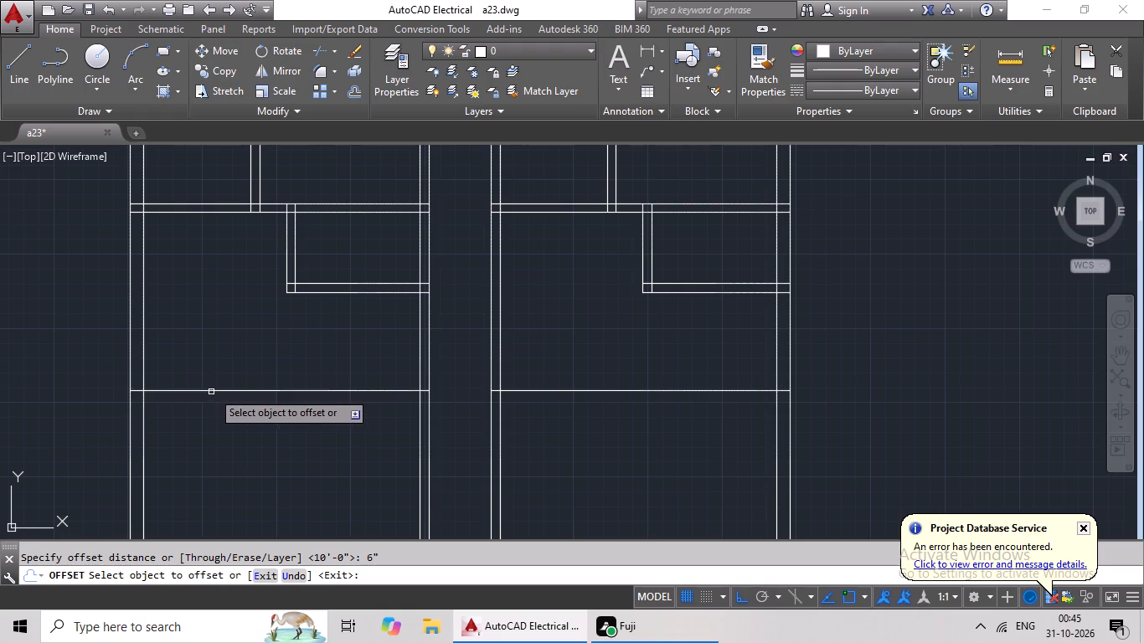
left_click_drag(213, 391, 212, 400)
left_click_drag(207, 440, 241, 440)
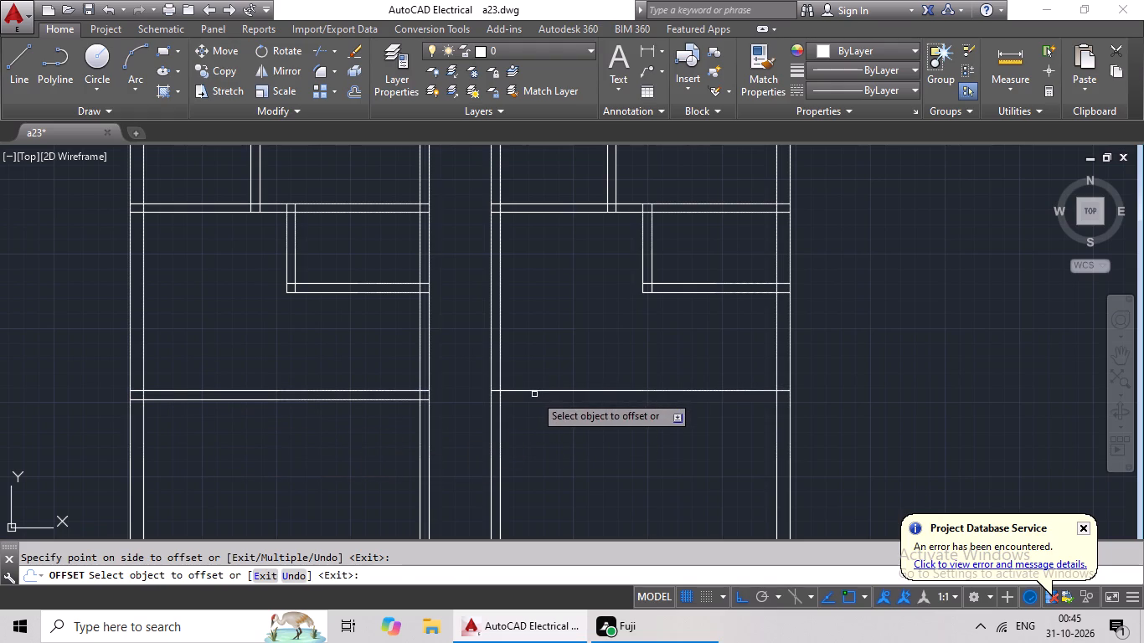
left_click_drag(535, 393, 524, 430)
left_click(524, 430)
key("Escape")
key("Escape")
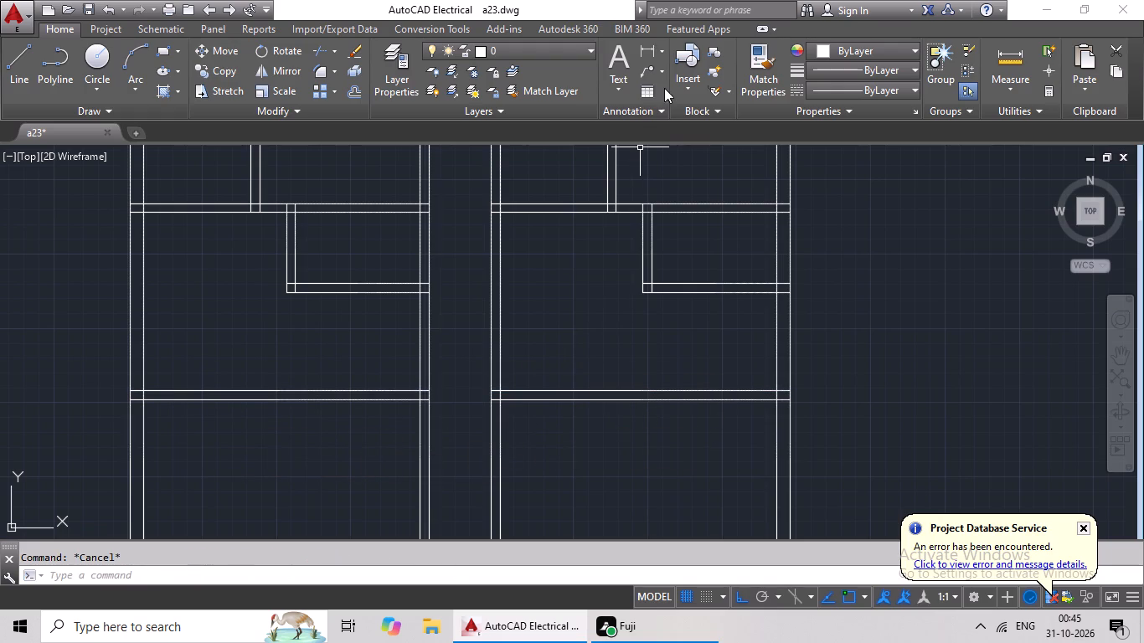
Check the clear distance between the right wing's third and fourth cross walls with a linear dimension, without placing it.
left_click(649, 42)
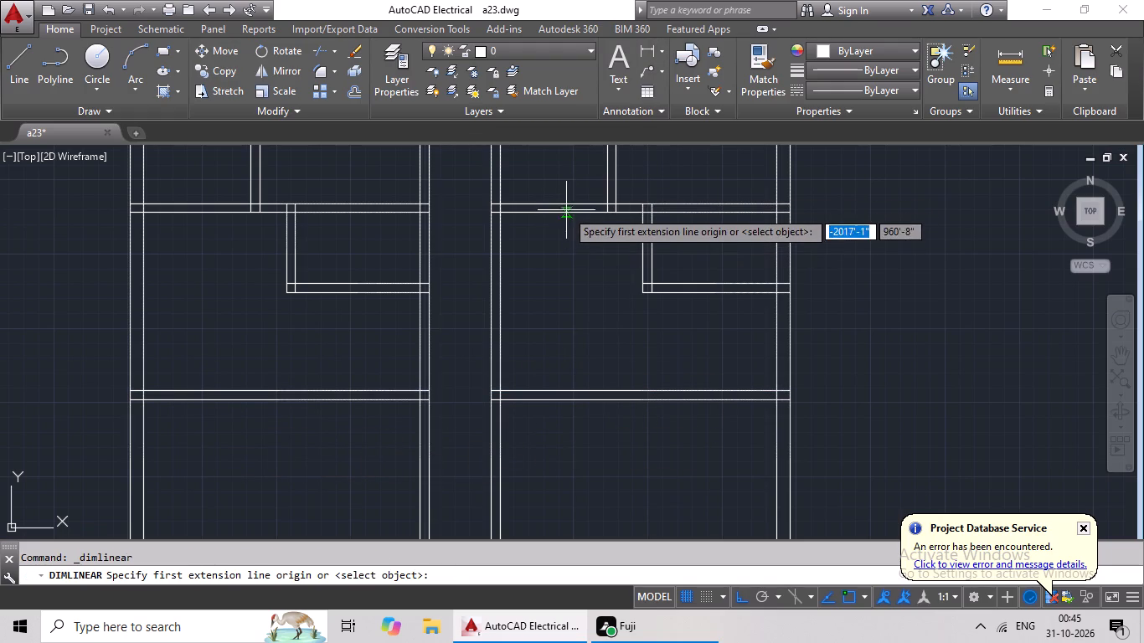
left_click(565, 212)
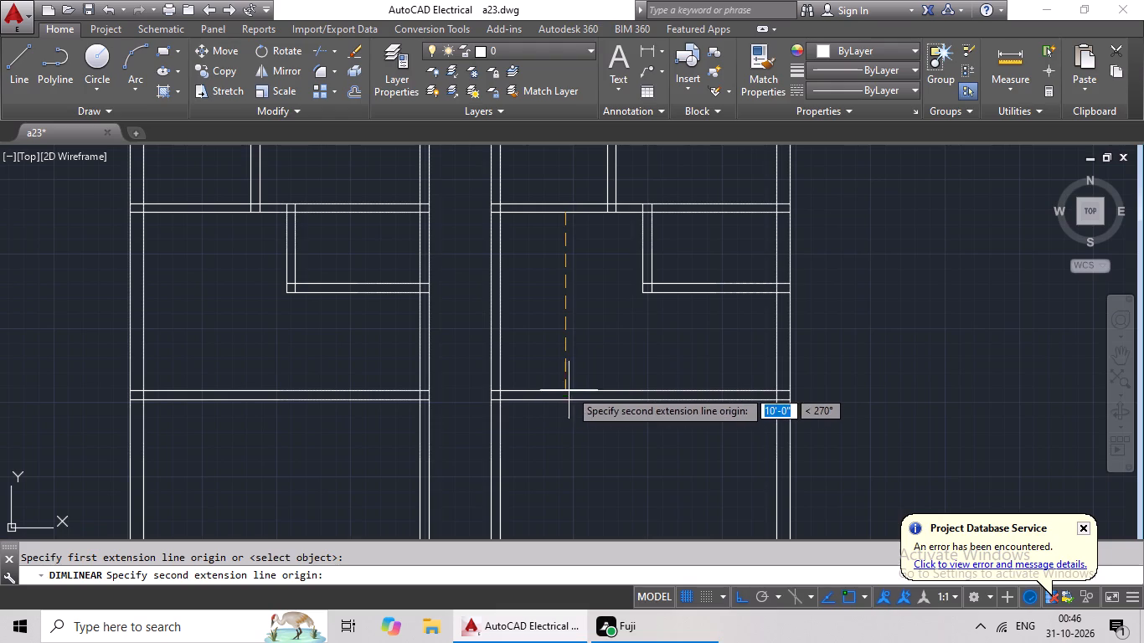
left_click(570, 389)
scroll(549, 391, "up", 2)
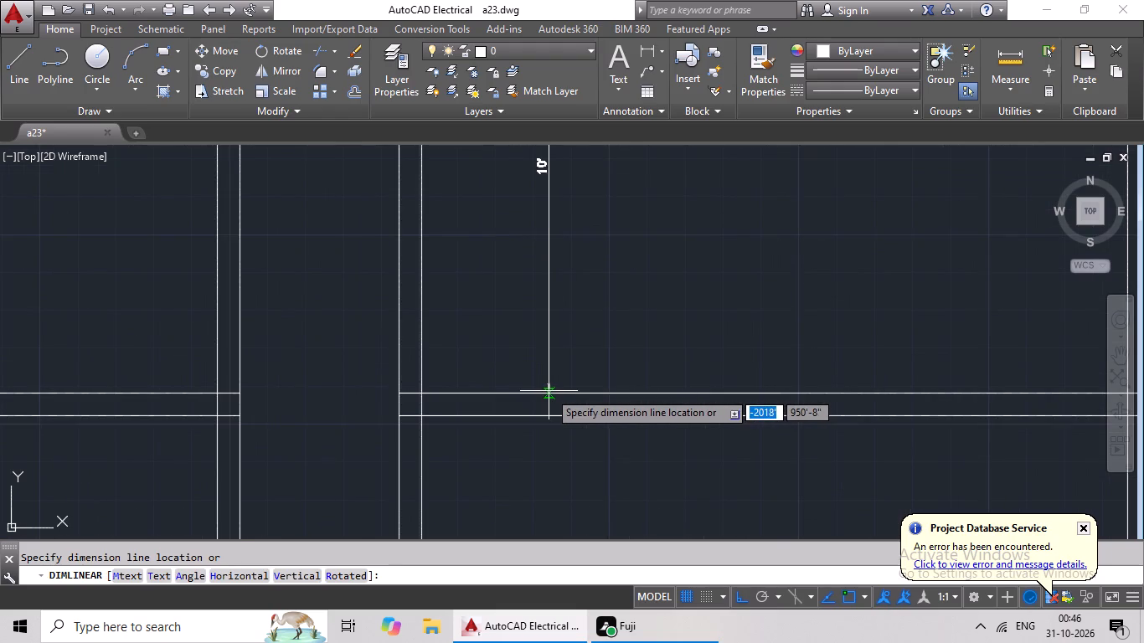
scroll(549, 391, "down", 2)
key("Escape")
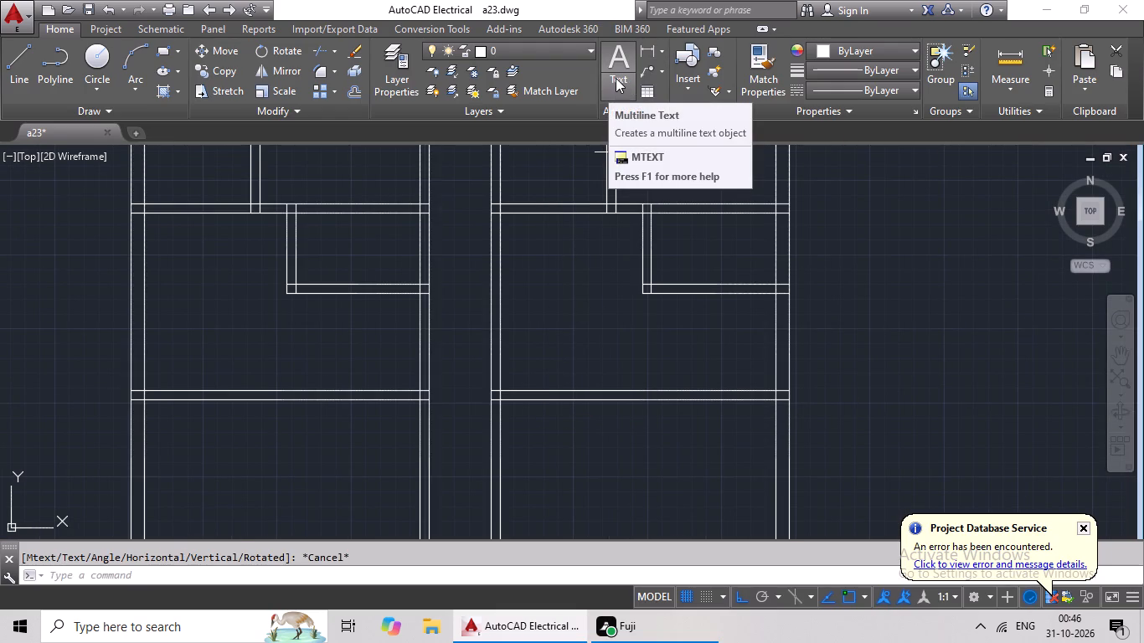
Check the right wing hall's clear width between corridor wall and outer wall with a linear dimension, without placing it.
left_click_drag(647, 53, 647, 61)
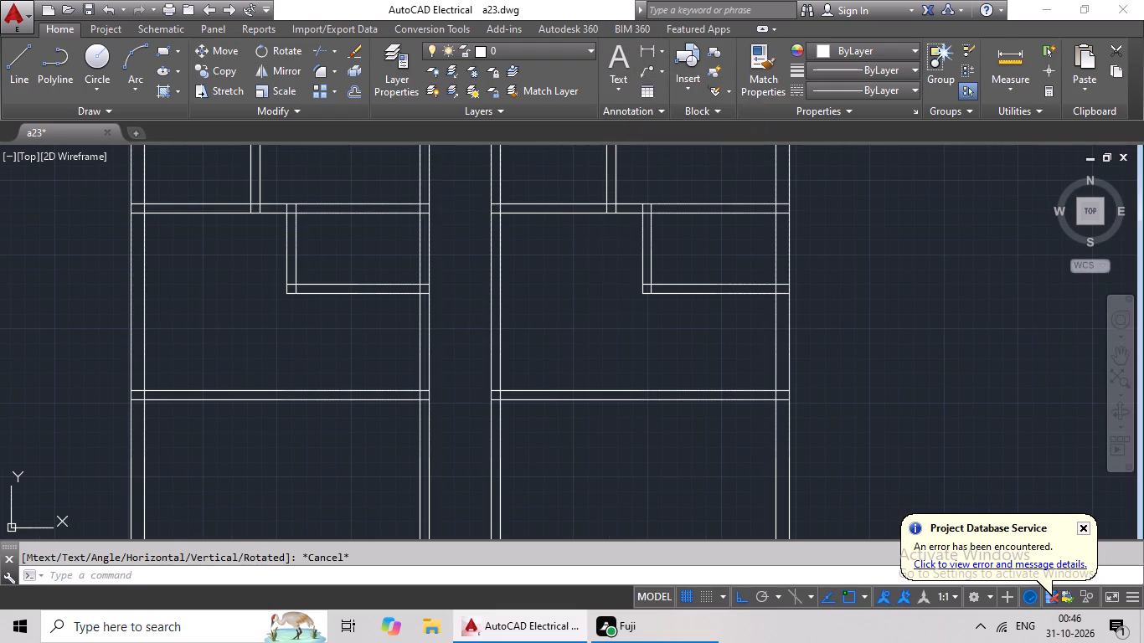
left_click(645, 51)
left_click(500, 350)
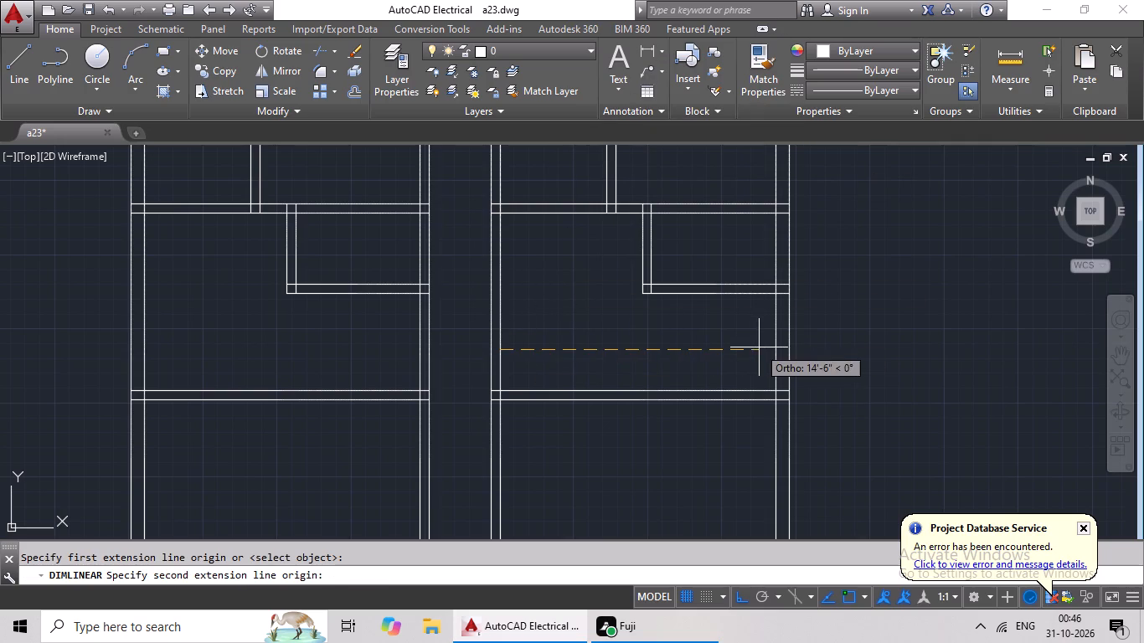
left_click(775, 352)
scroll(771, 368, "up", 2)
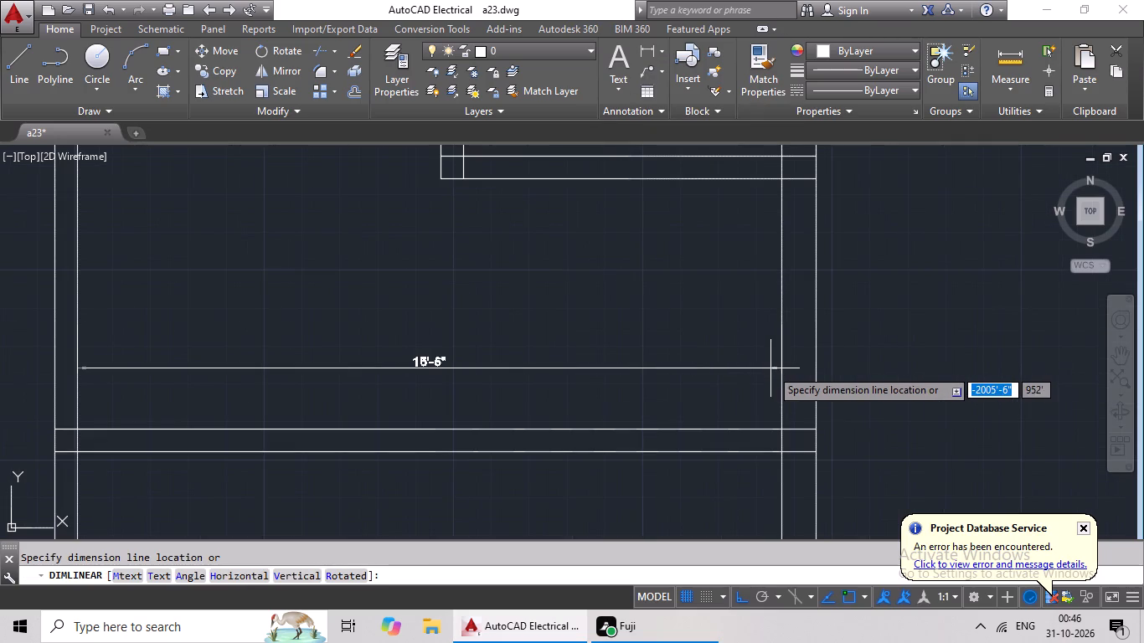
scroll(672, 347, "up", 2)
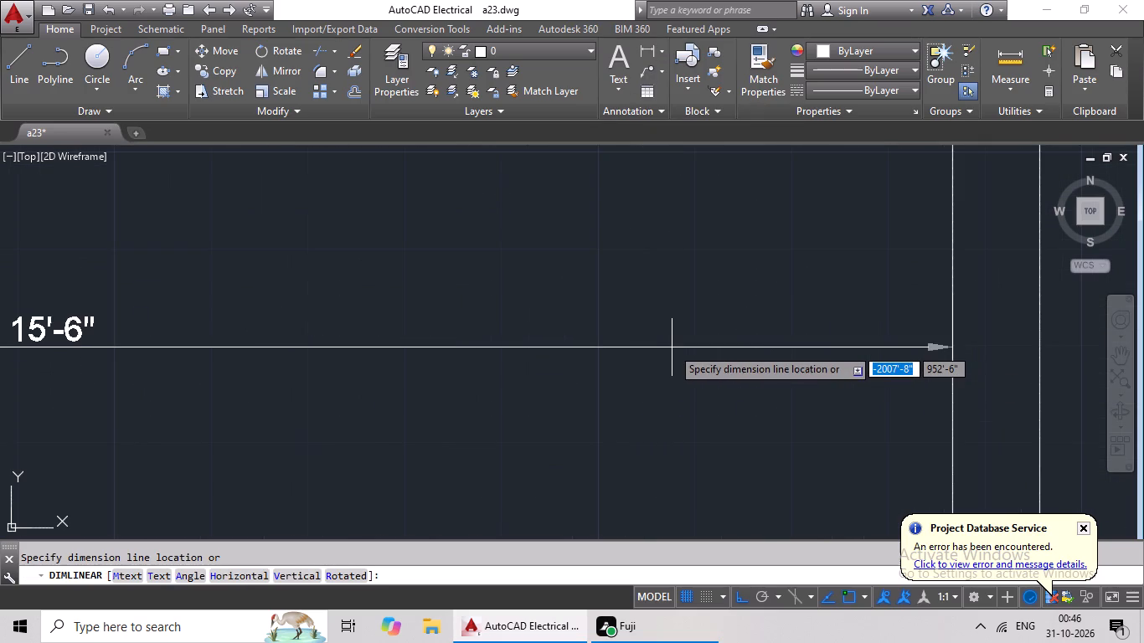
scroll(672, 347, "down", 4)
key("Escape")
key("Escape")
Offset the inner face of the right wing's outer wall 9' inward toward the corridor.
middle_click_drag(603, 342, 627, 294)
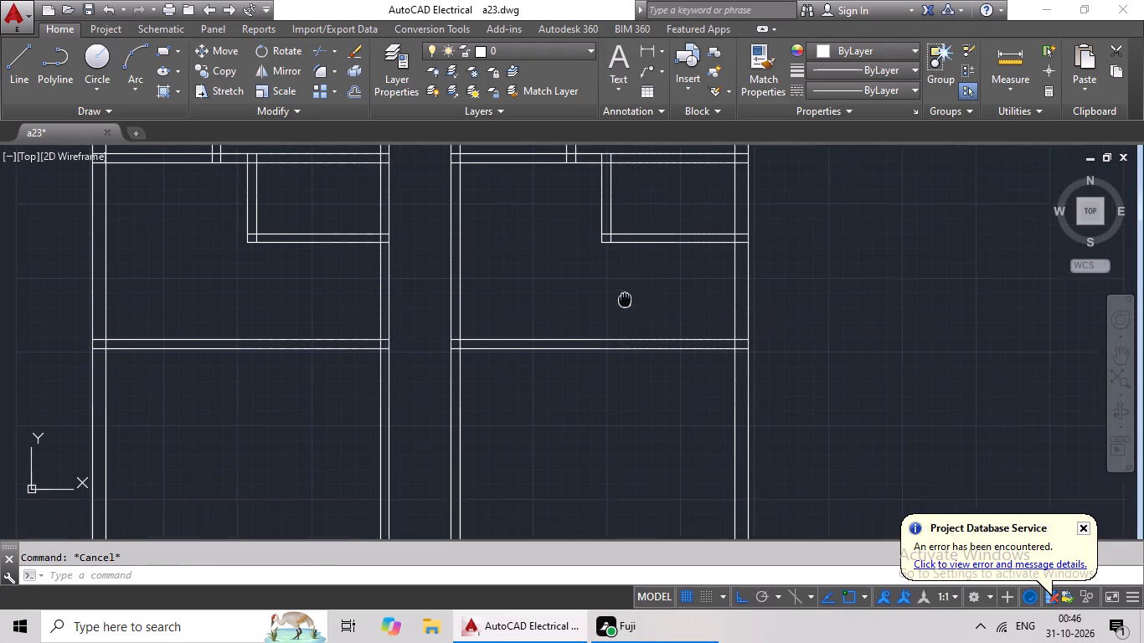
middle_click_drag(627, 294, 636, 262)
key("Escape")
scroll(605, 404, "down", 1)
middle_click_drag(607, 398, 611, 356)
key("Escape")
key("Escape")
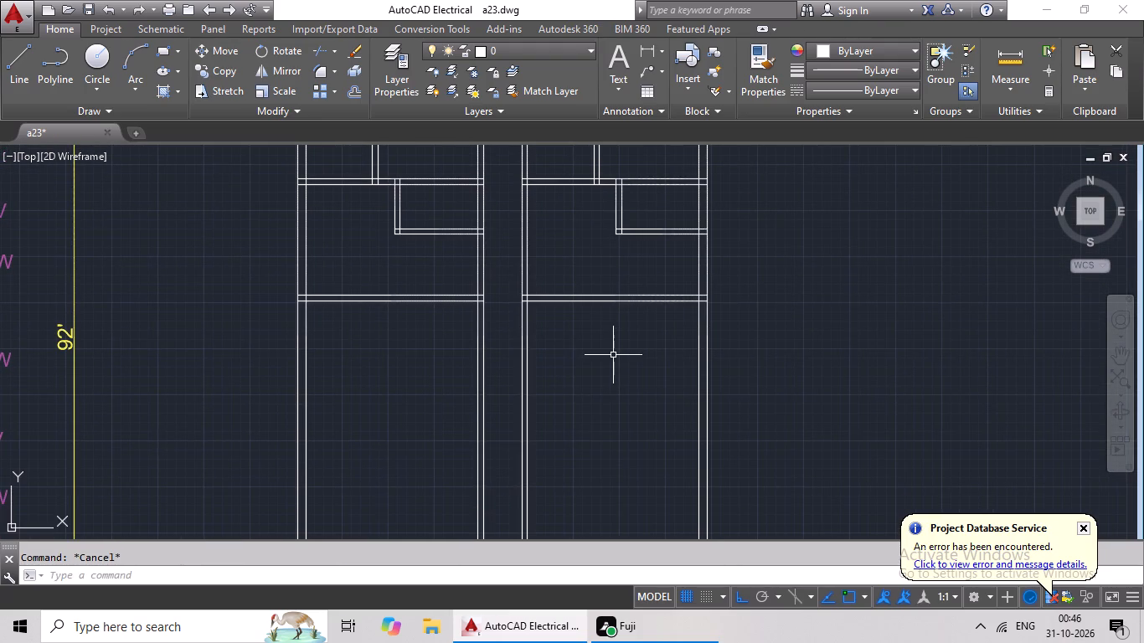
key("o")
key("Return")
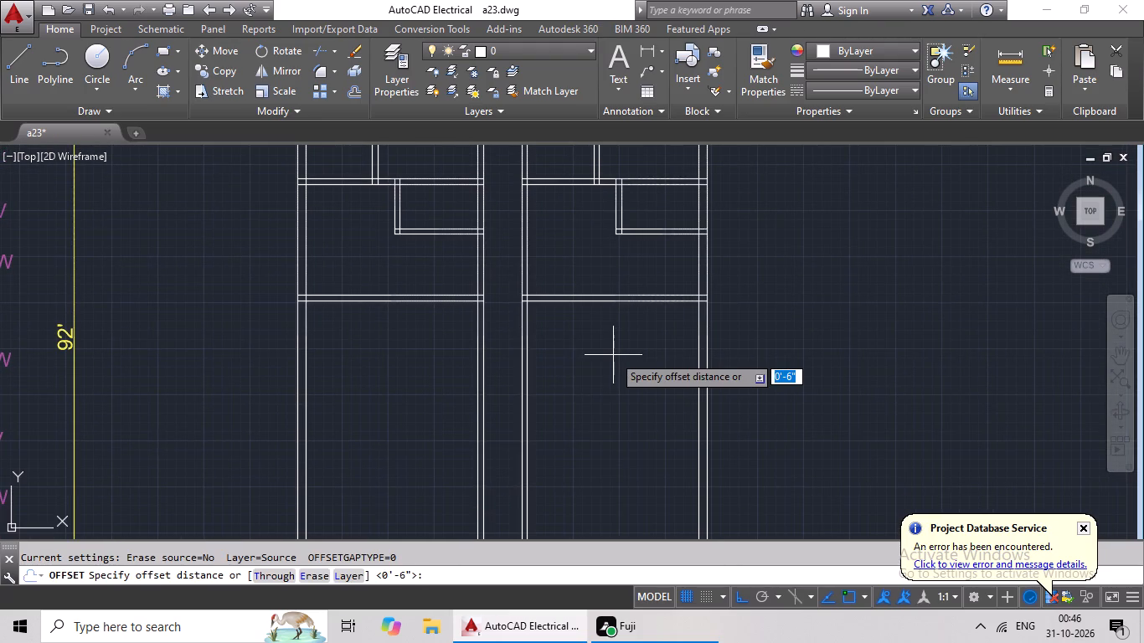
type("9'")
key("Return")
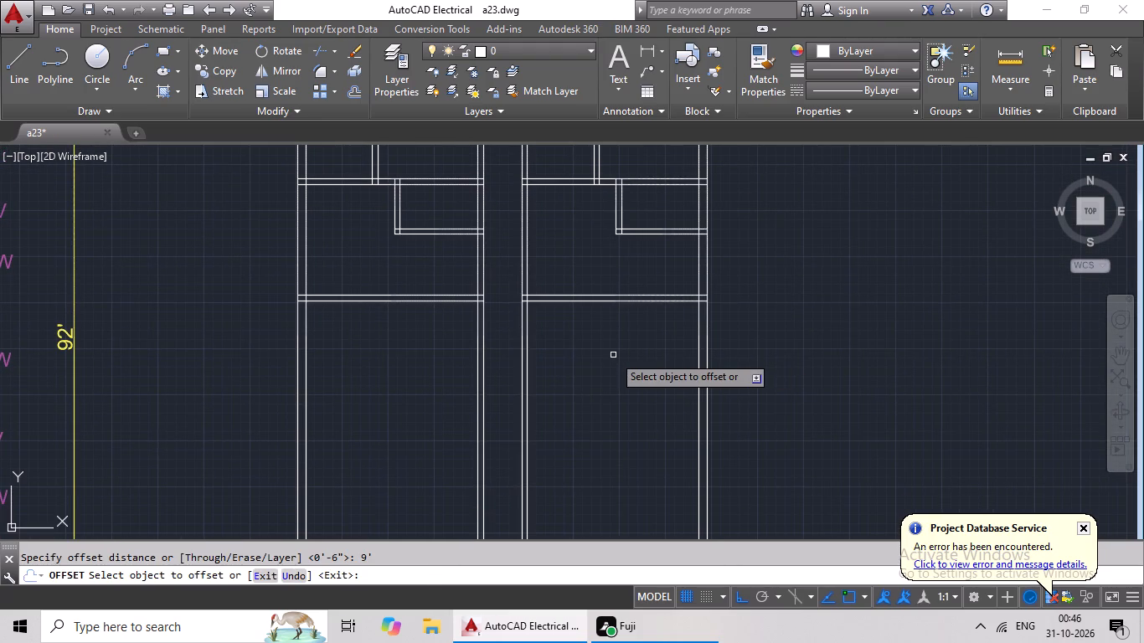
left_click_drag(698, 364, 688, 370)
left_click(635, 396)
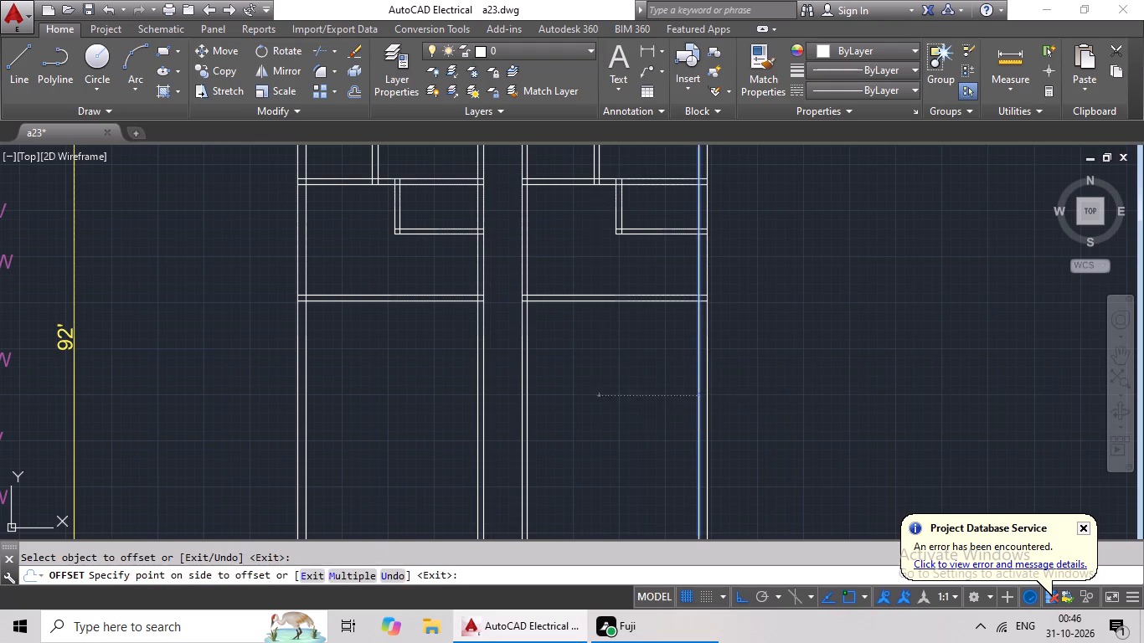
key("Escape")
key("Escape")
Offset the right wing's new vertical line 6" toward the corridor to form the partition thickness.
key("o")
key("Return")
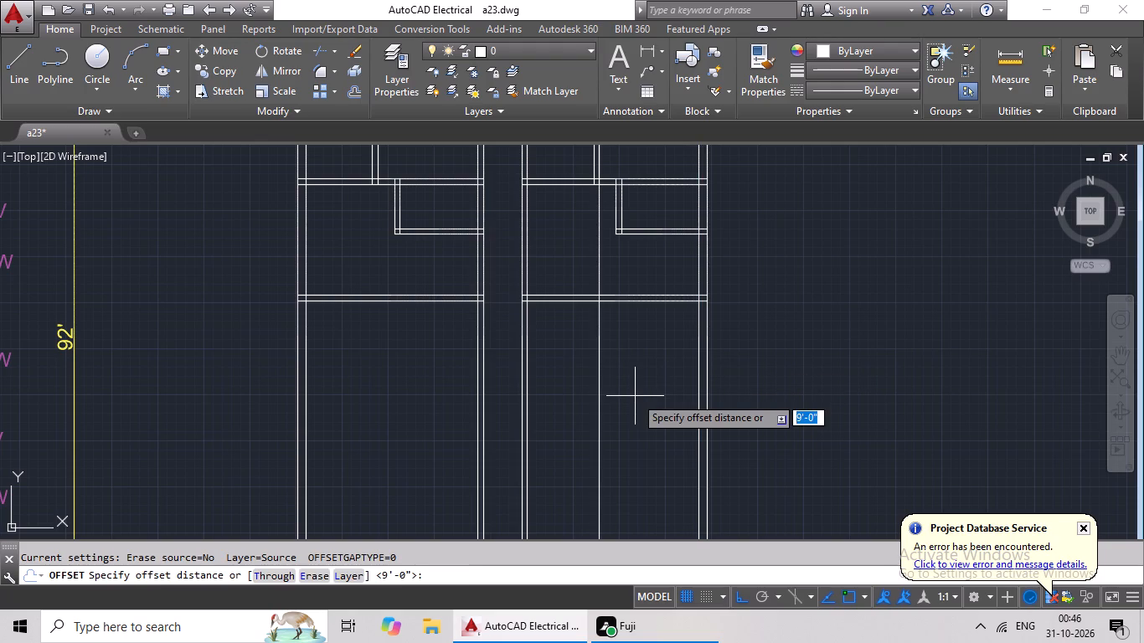
type("6\"")
key("Return")
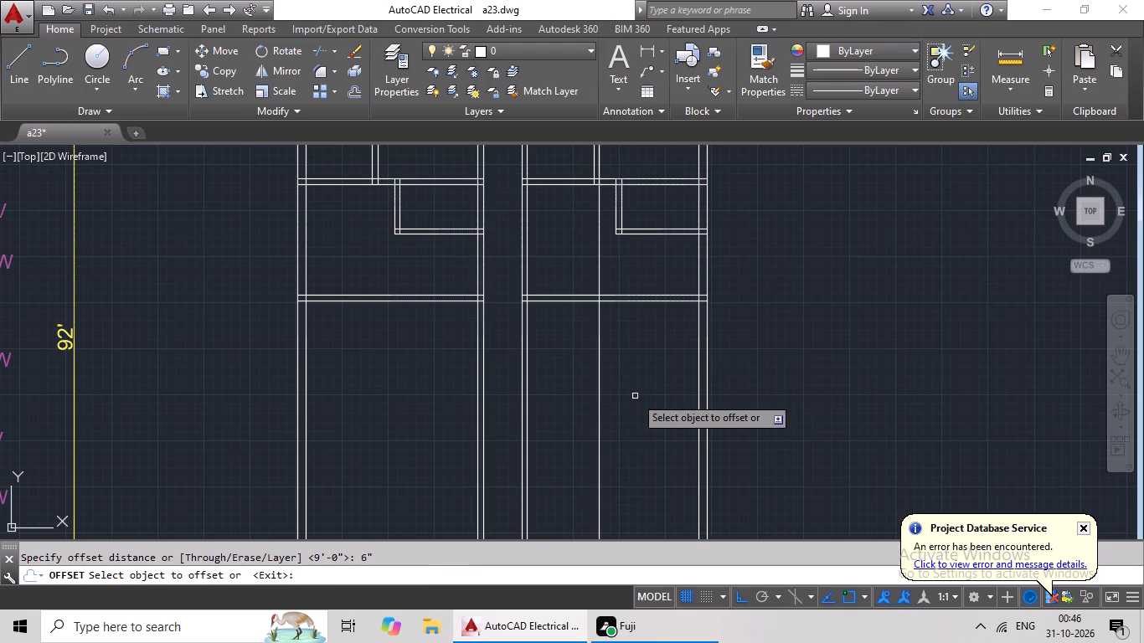
left_click_drag(600, 409, 569, 420)
left_click(551, 427)
key("Escape")
key("Escape")
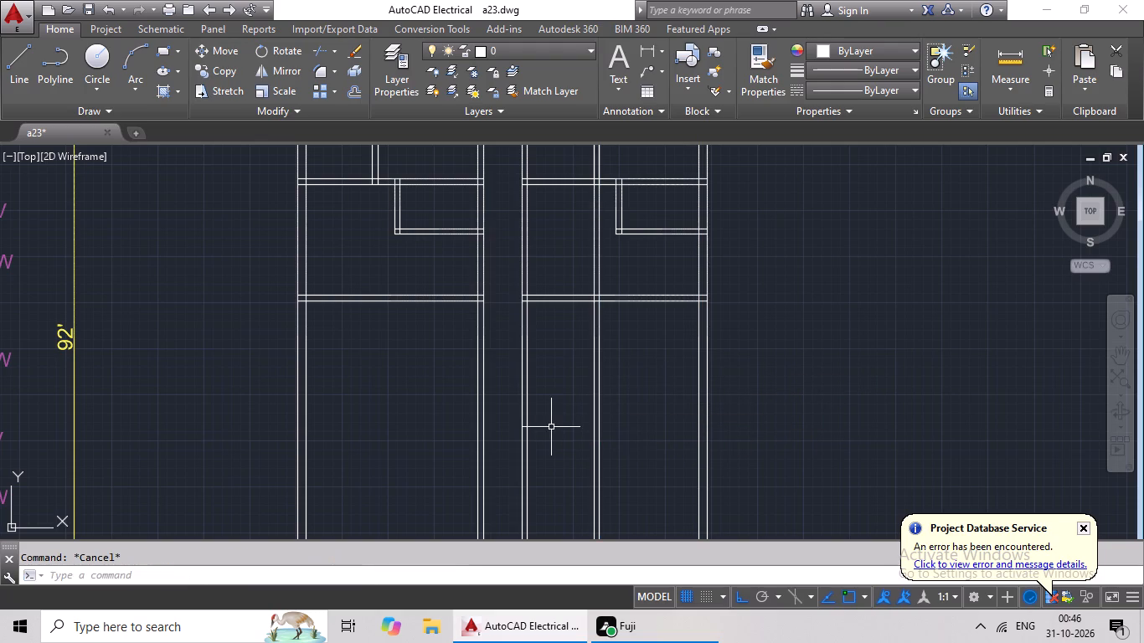
Trim away the right wing's new partition lines above the fourth cross wall.
type("TR")
key("space")
key("space")
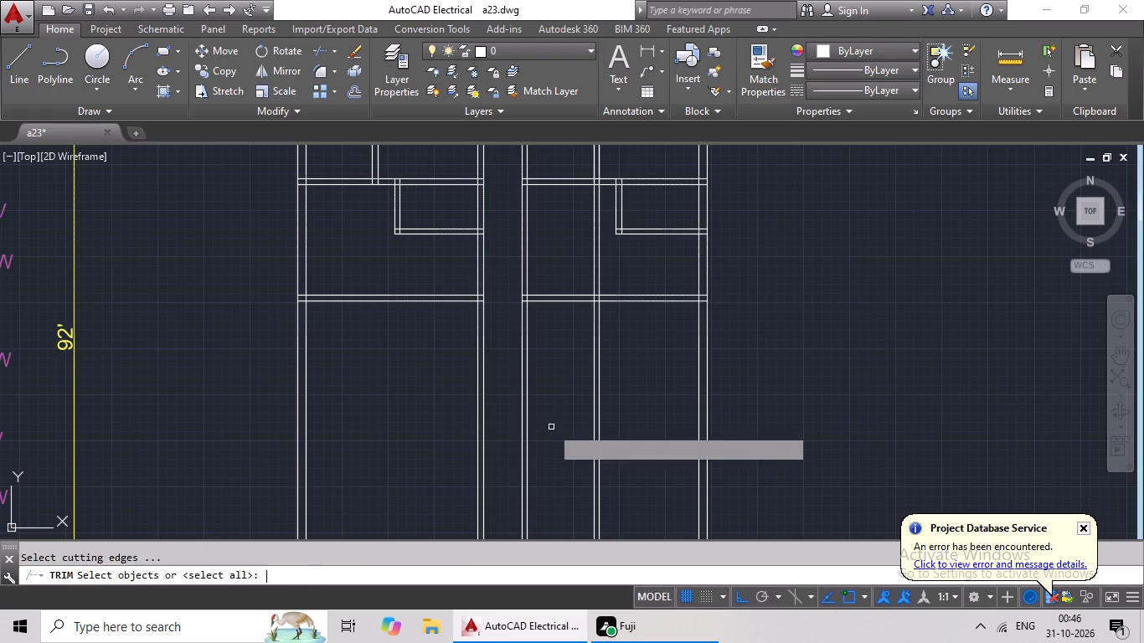
scroll(616, 269, "up", 2)
left_click_drag(642, 254, 610, 260)
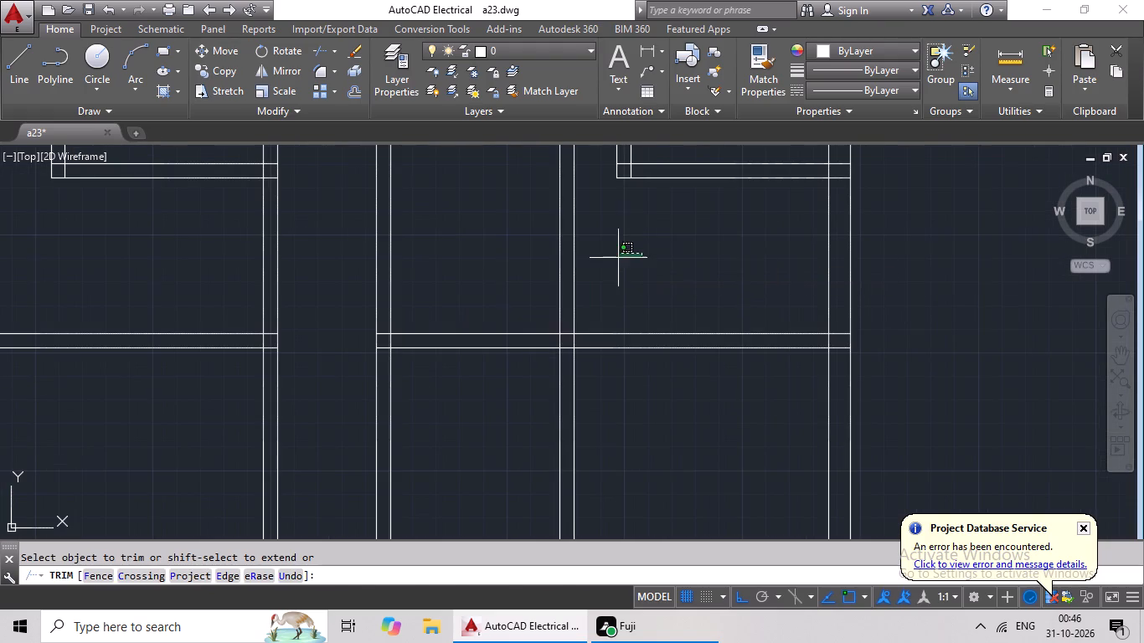
left_click_drag(610, 260, 502, 286)
left_click(502, 286)
scroll(525, 282, "down", 2)
middle_click_drag(560, 353, 560, 284)
key("Escape")
key("Escape")
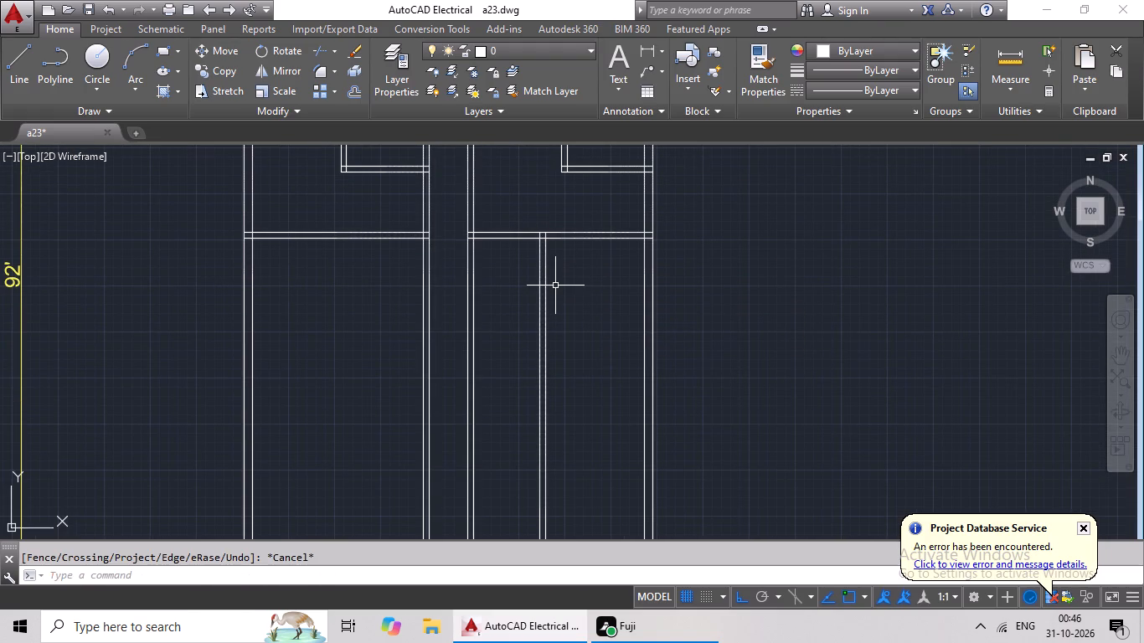
Offset the lower line of the right wing's fourth cross wall 10' downward.
key("o")
key("Return")
type("10'")
key("Return")
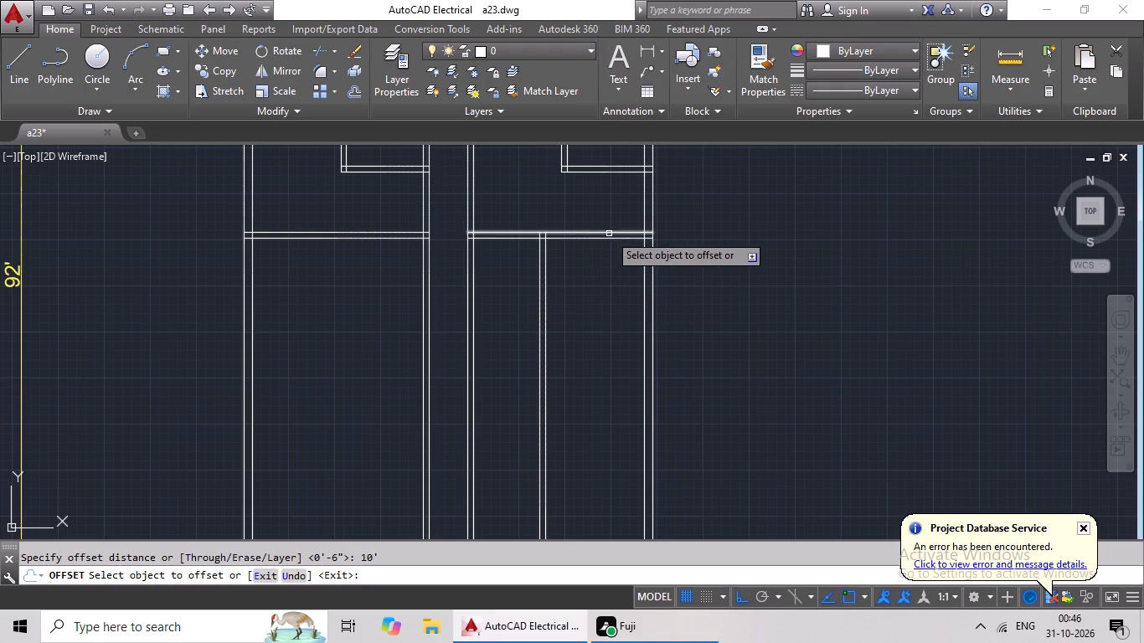
left_click_drag(607, 238, 605, 255)
left_click(606, 331)
key("Escape")
key("Escape")
key("Escape")
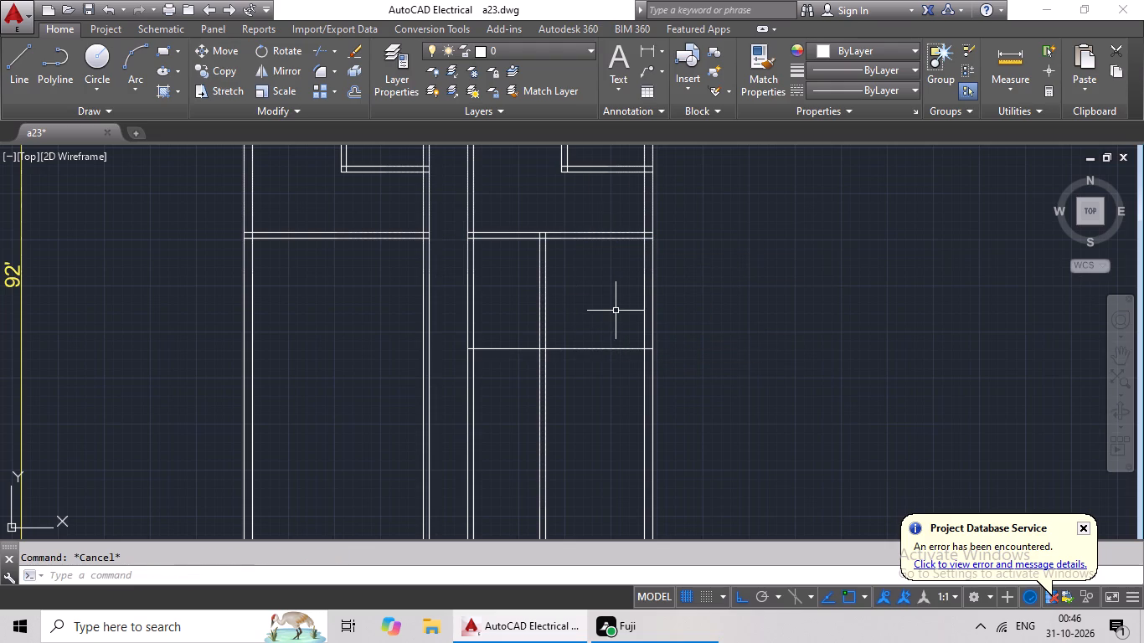
Offset the right wing's new horizontal line 6" downward to form the fifth cross wall.
key("o")
key("Return")
type("6\"")
key("Return")
left_click_drag(589, 347, 591, 367)
left_click(595, 419)
key("Escape")
key("Escape")
Trim away the right wing's vertical partition lines below the new fifth cross wall.
type("TR")
key("space")
key("space")
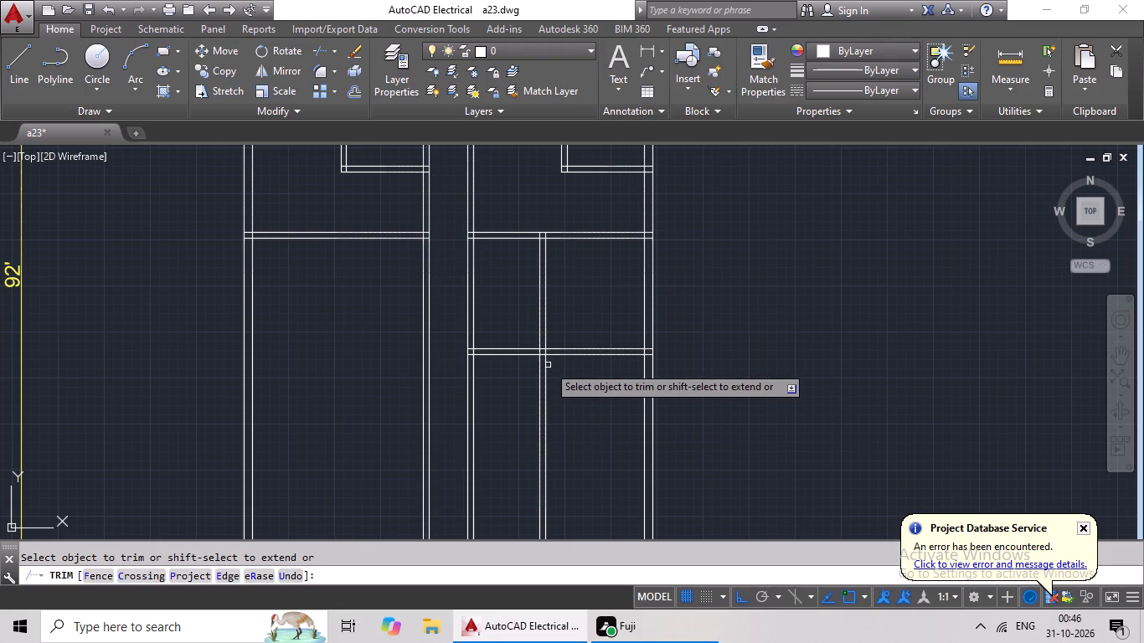
scroll(548, 366, "up", 1)
left_click_drag(564, 366, 484, 503)
left_click(484, 504)
key("Escape")
key("Escape")
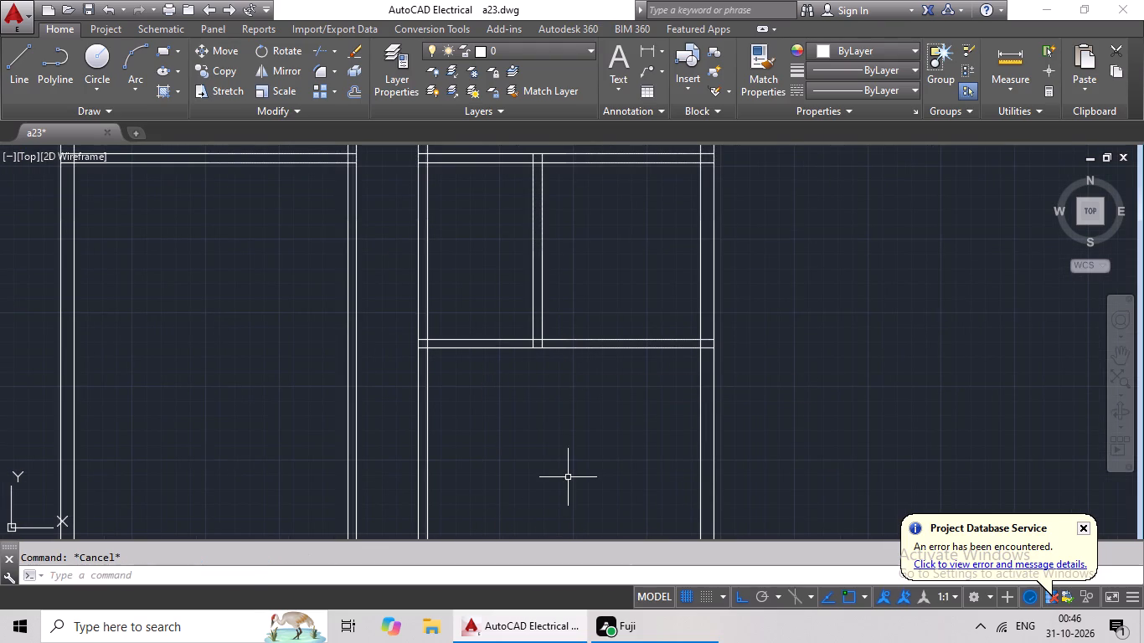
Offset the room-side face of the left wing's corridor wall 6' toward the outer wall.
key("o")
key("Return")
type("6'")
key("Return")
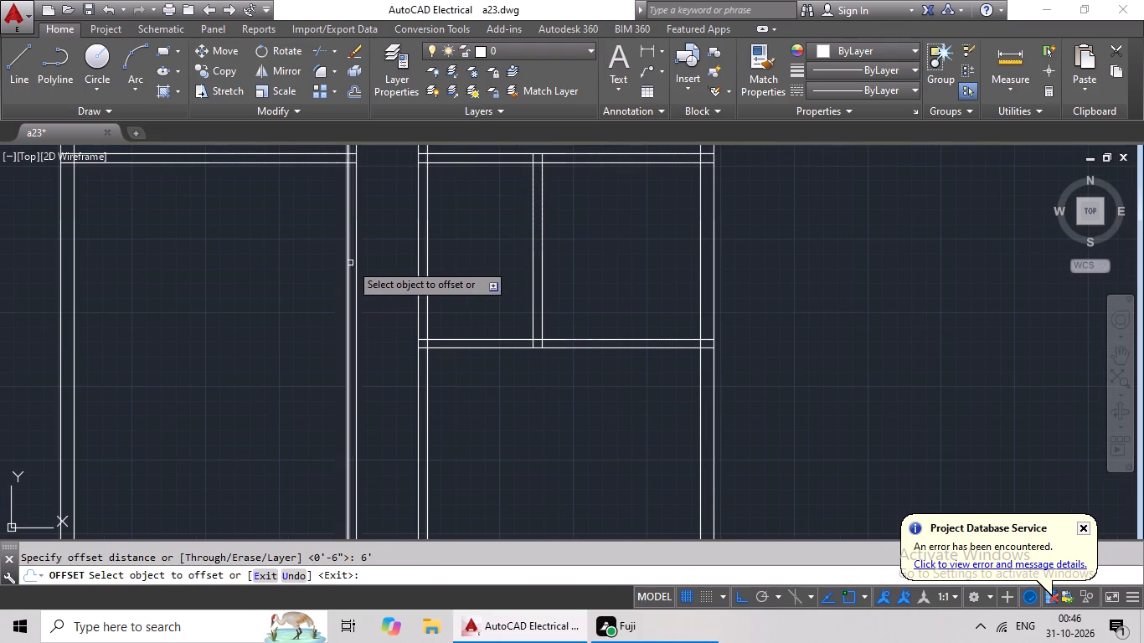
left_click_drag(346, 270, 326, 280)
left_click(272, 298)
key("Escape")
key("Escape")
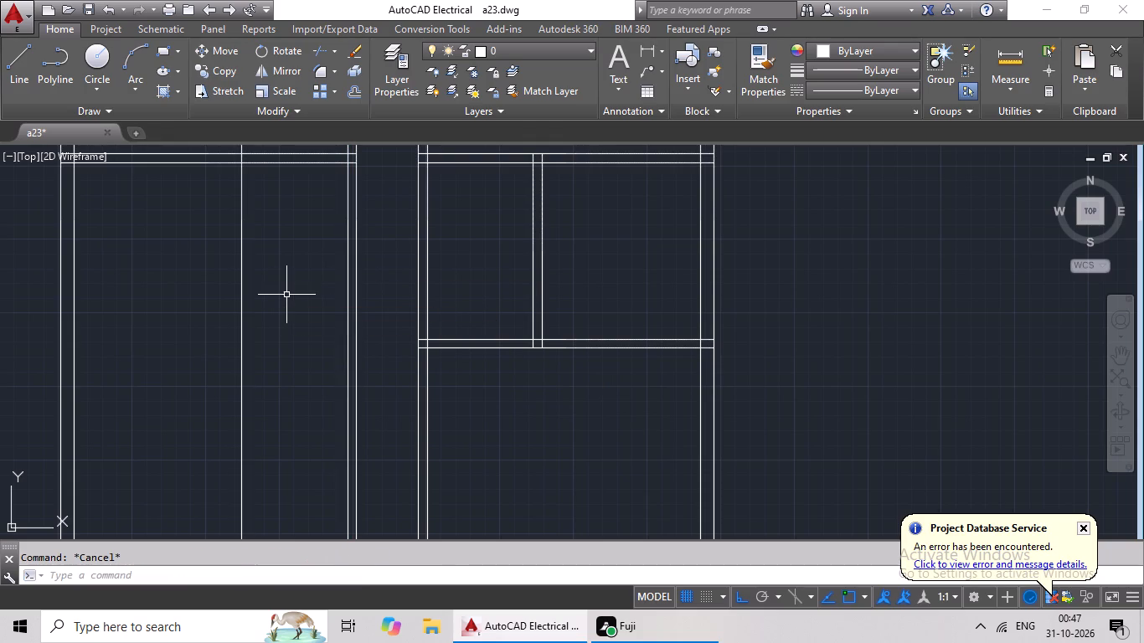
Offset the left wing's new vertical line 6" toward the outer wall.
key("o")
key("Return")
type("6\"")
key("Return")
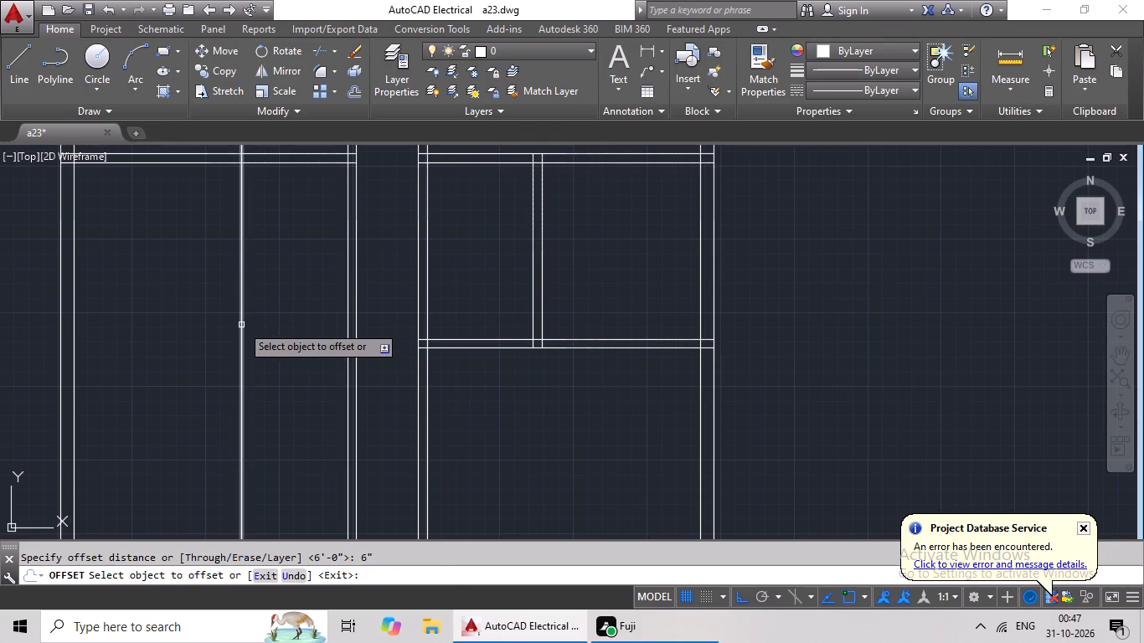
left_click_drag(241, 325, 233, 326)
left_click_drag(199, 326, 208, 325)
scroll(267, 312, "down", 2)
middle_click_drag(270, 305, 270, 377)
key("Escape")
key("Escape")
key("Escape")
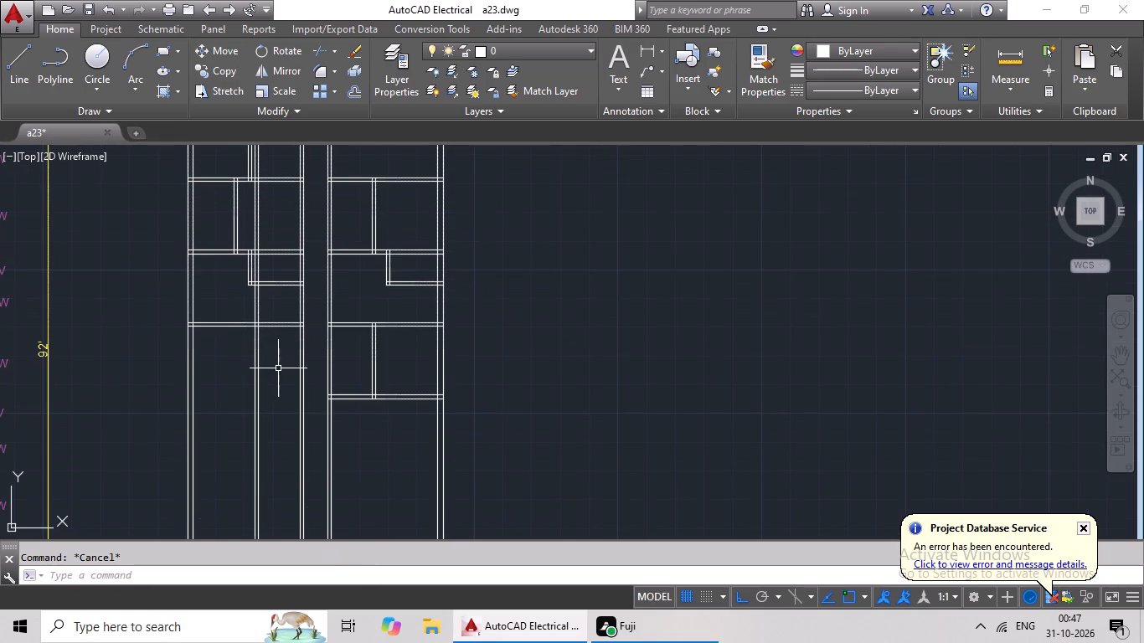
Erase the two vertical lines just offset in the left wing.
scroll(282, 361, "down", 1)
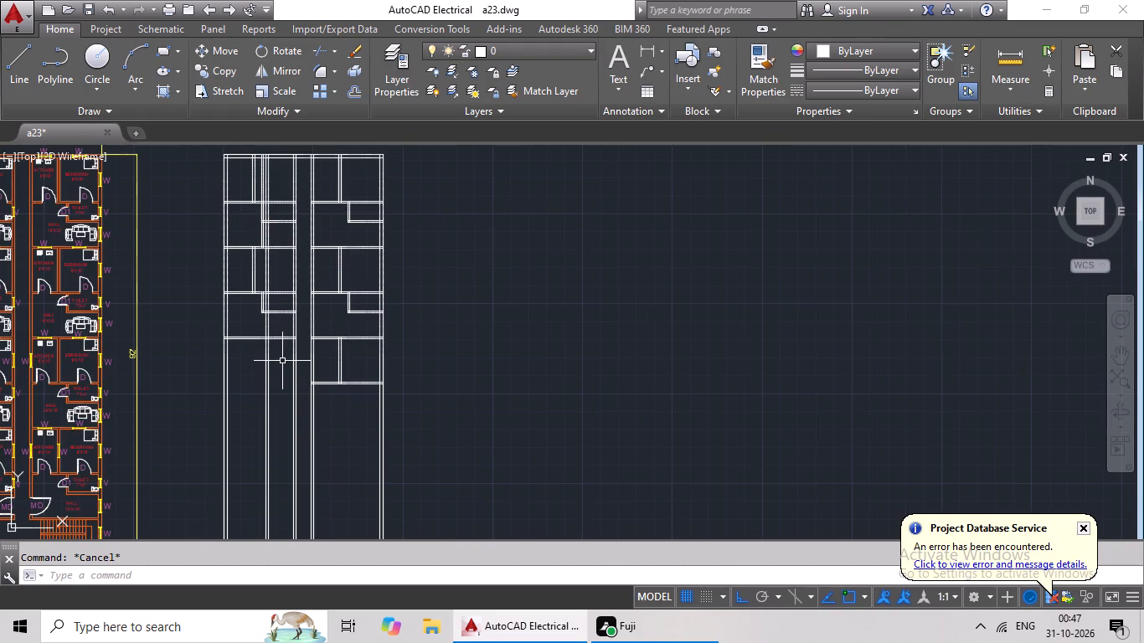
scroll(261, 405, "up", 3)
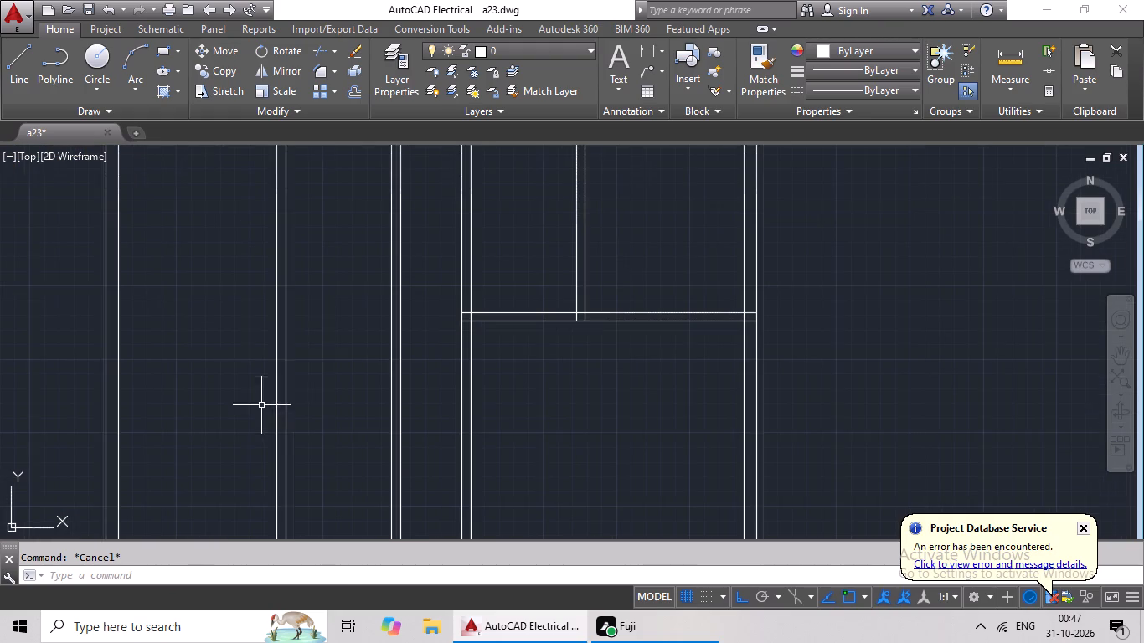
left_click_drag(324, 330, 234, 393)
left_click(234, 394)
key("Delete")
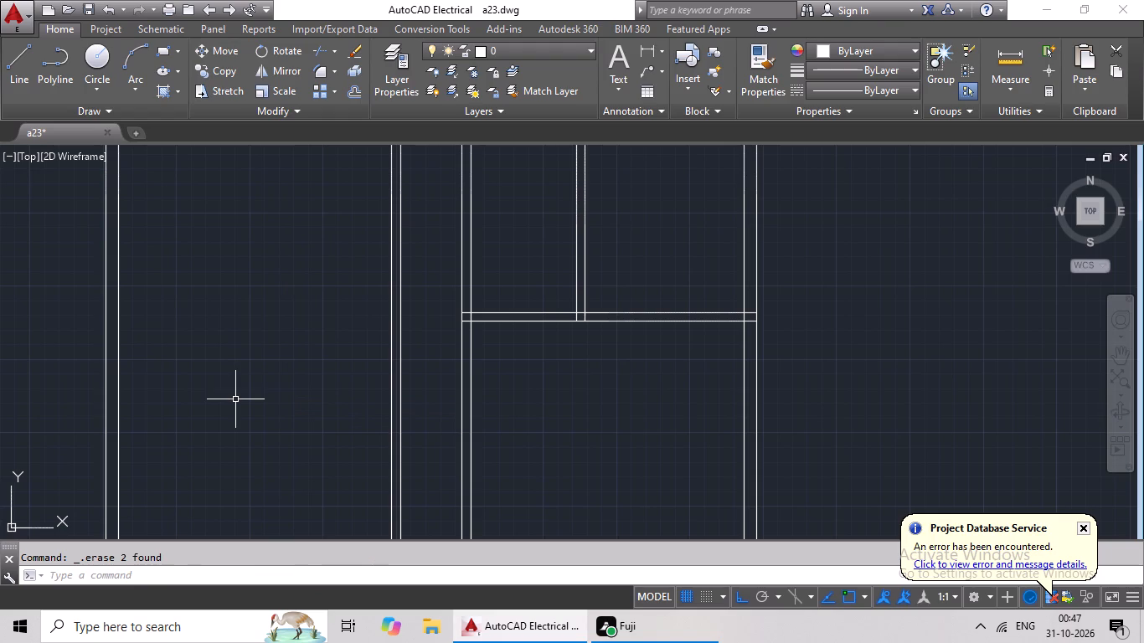
Offset the room-side face of the left wing's corridor wall 9' toward the outer wall.
scroll(295, 388, "down", 2)
middle_click_drag(307, 363, 304, 404)
middle_click_drag(318, 383, 346, 350)
scroll(302, 375, "up", 1)
key("Escape")
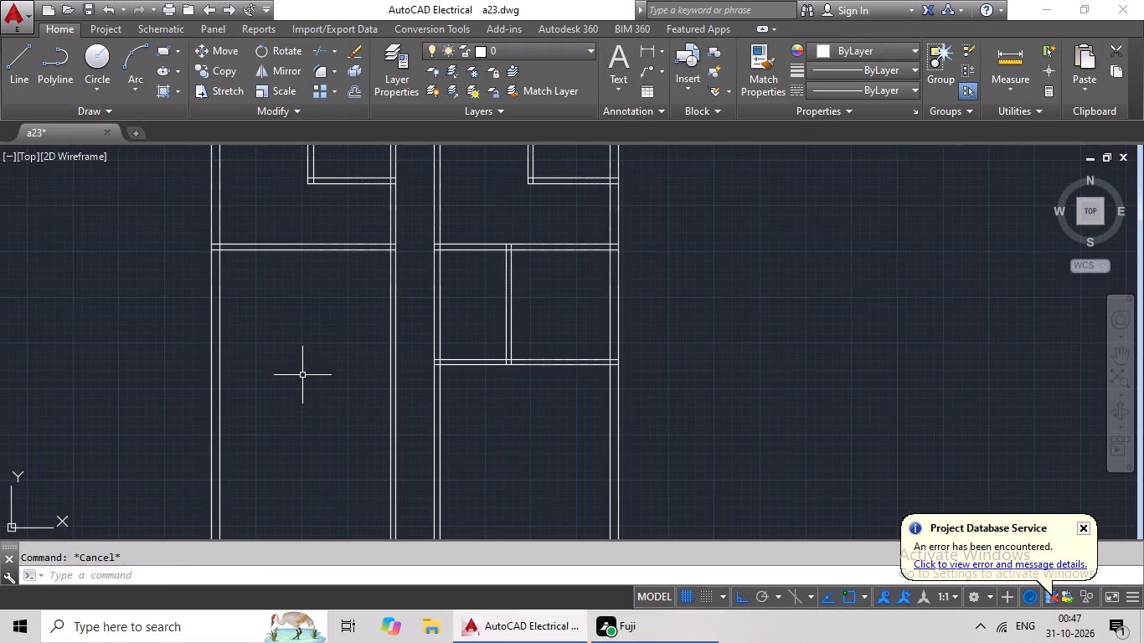
key("o")
key("Return")
type("9'")
key("Return")
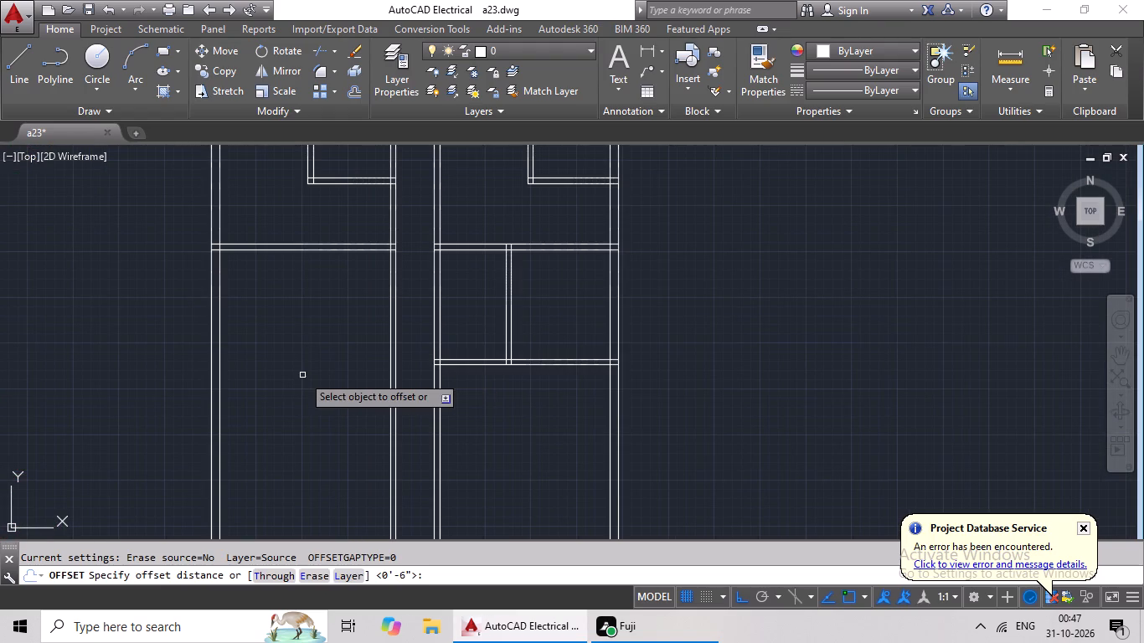
left_click_drag(389, 336, 374, 343)
left_click(304, 378)
key("Escape")
key("Escape")
key("Escape")
Offset the left wing's new vertical line 6" toward the outer wall to form the partition thickness.
key("o")
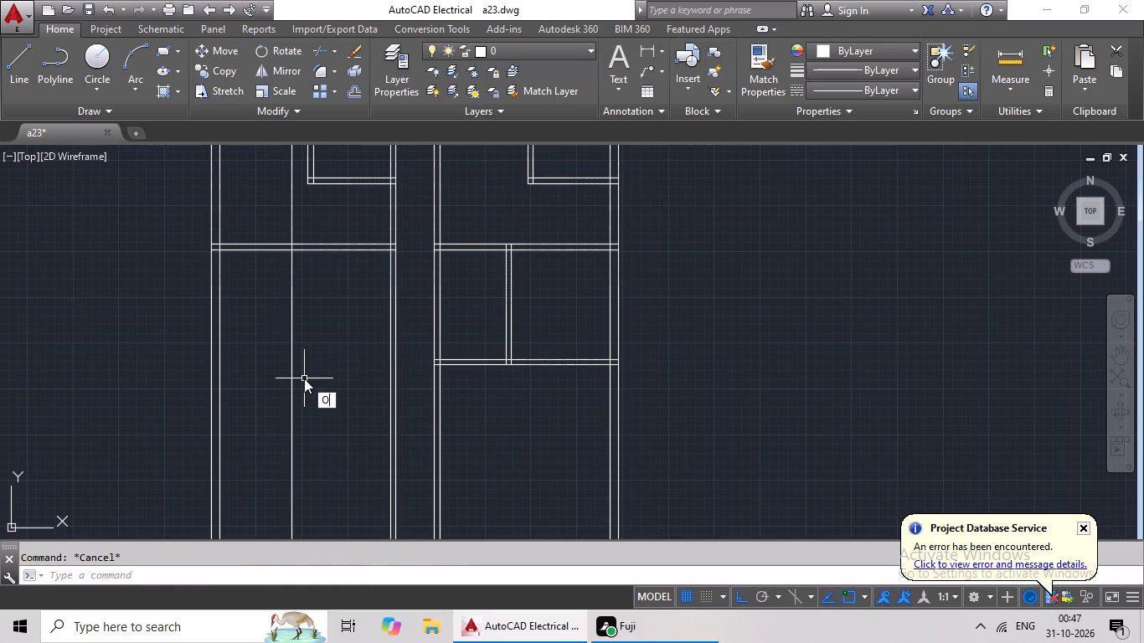
key("space")
key("Escape")
key("Escape")
key("o")
key("Return")
type("6\"")
key("Return")
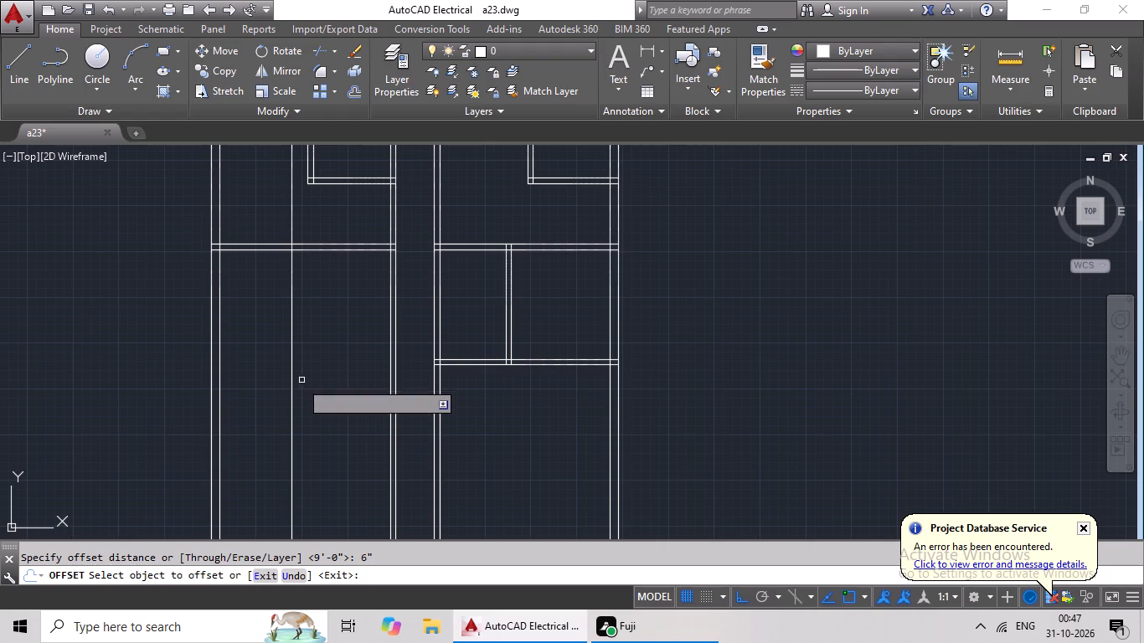
left_click(291, 399)
left_click(252, 418)
key("Escape")
key("Escape")
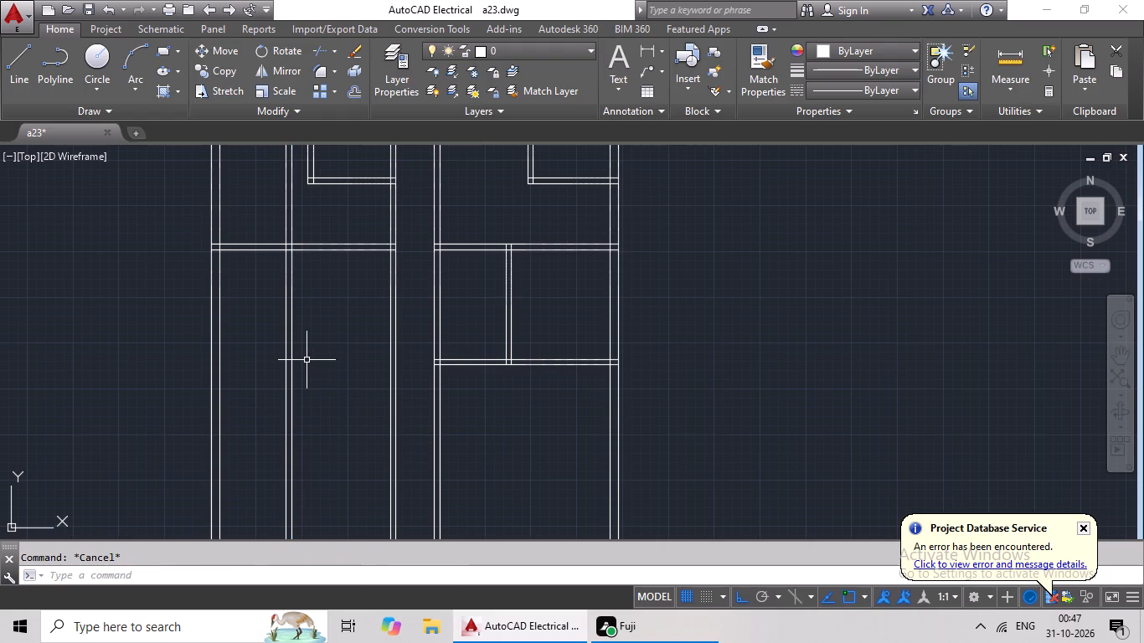
Trim away the left wing's new partition lines above the fourth cross wall.
type("TR")
key("space")
key("space")
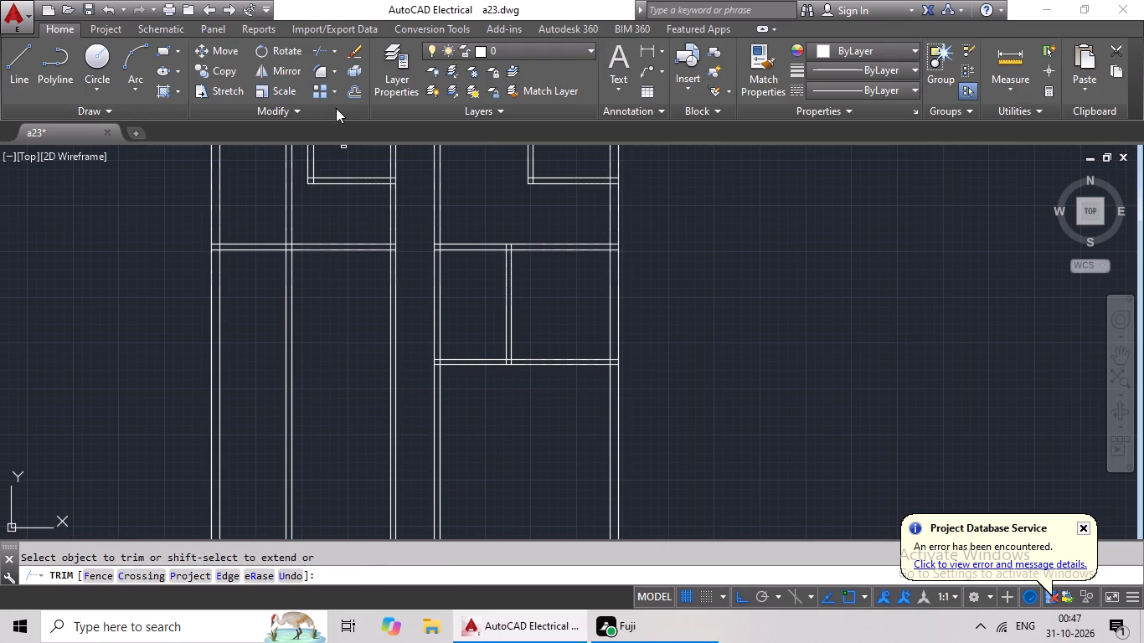
scroll(282, 224, "up", 3)
left_click_drag(359, 212, 184, 246)
left_click_drag(184, 246, 195, 246)
scroll(317, 244, "down", 2)
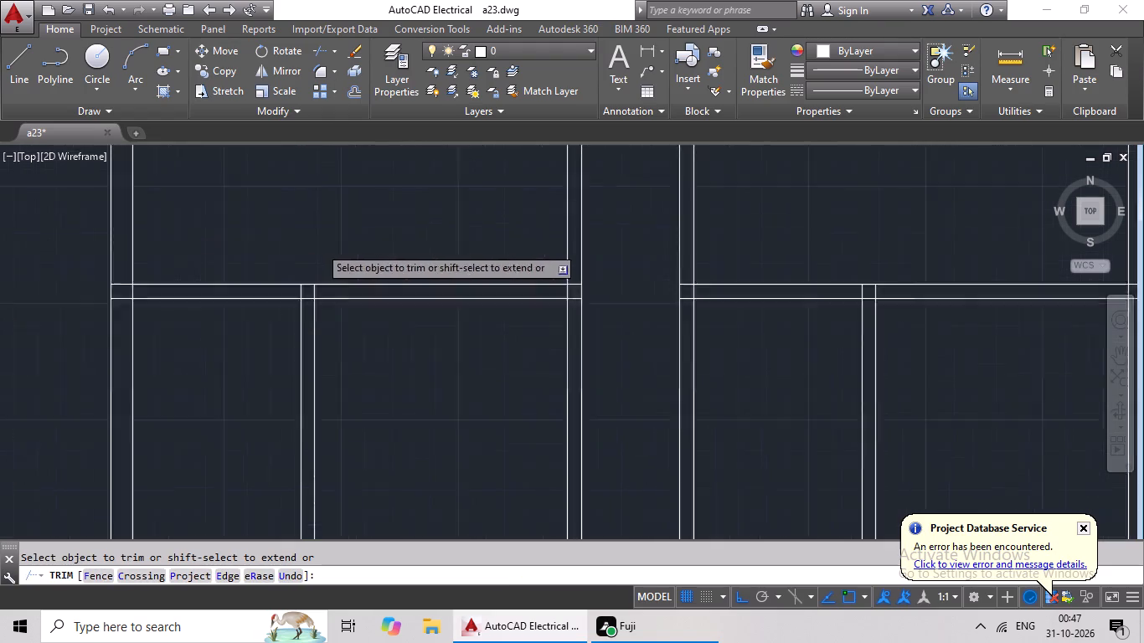
Trim the left wing's first toilet wall lines where they extend through the top bedroom and the hall below the toilet.
scroll(322, 249, "down", 3)
middle_click(345, 328)
middle_click_drag(383, 265, 376, 282)
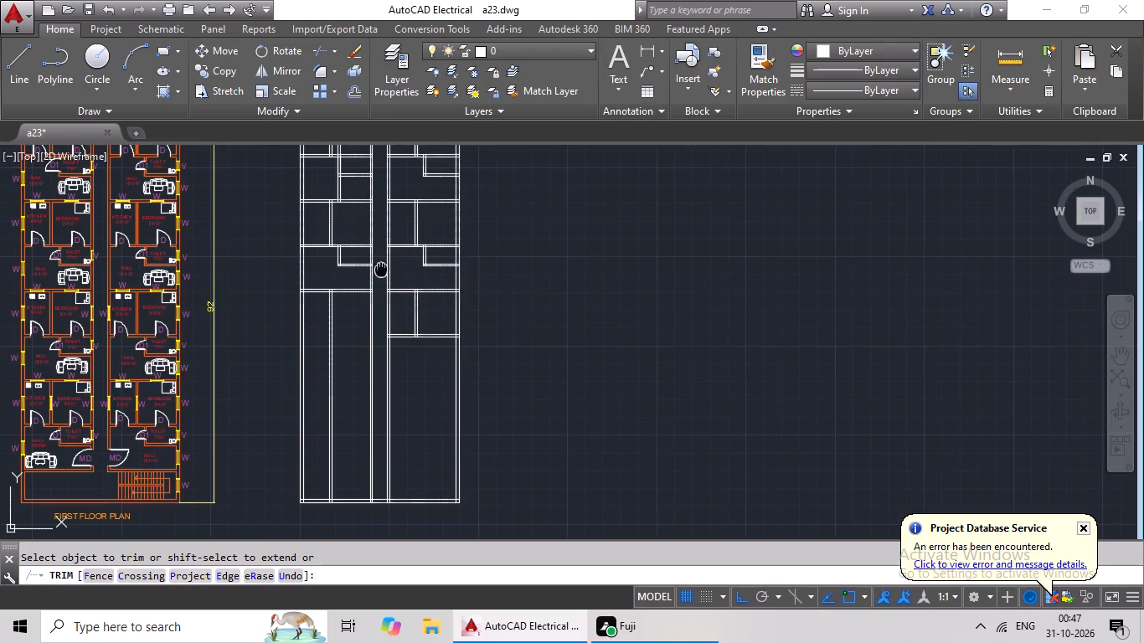
middle_click_drag(376, 282, 348, 360)
scroll(312, 220, "up", 2)
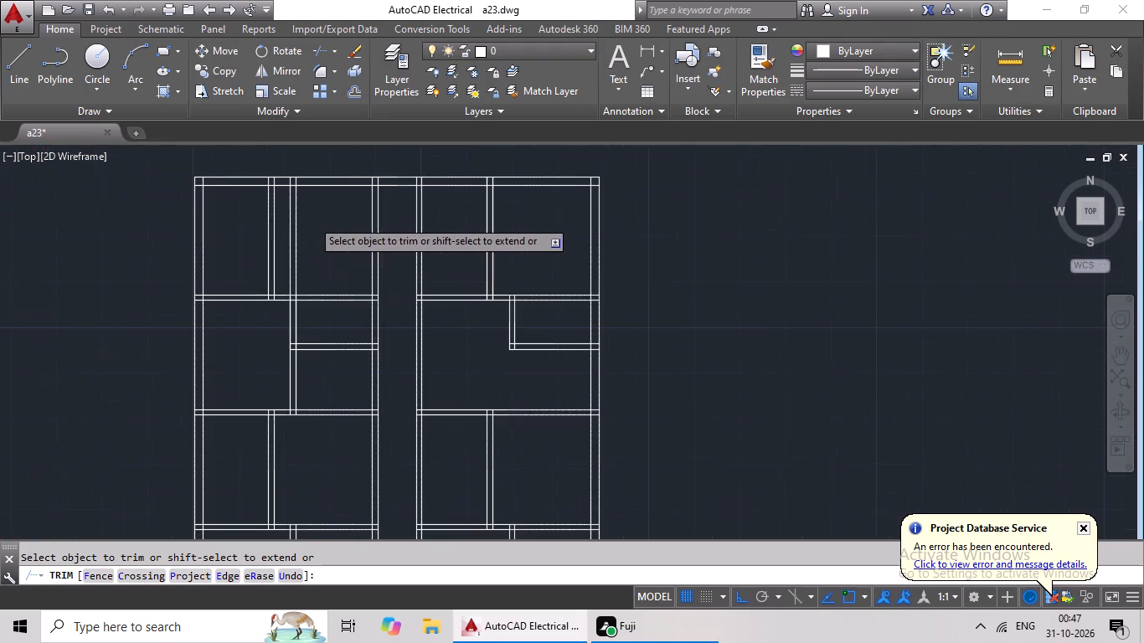
scroll(322, 235, "up", 2)
scroll(327, 234, "down", 1)
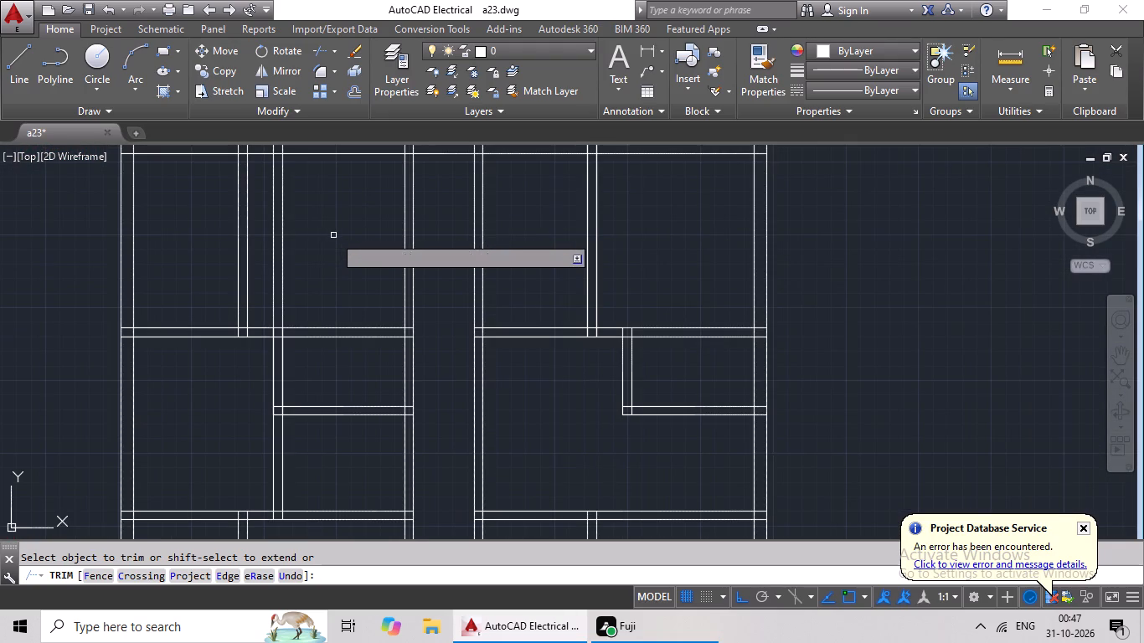
left_click_drag(338, 229, 265, 299)
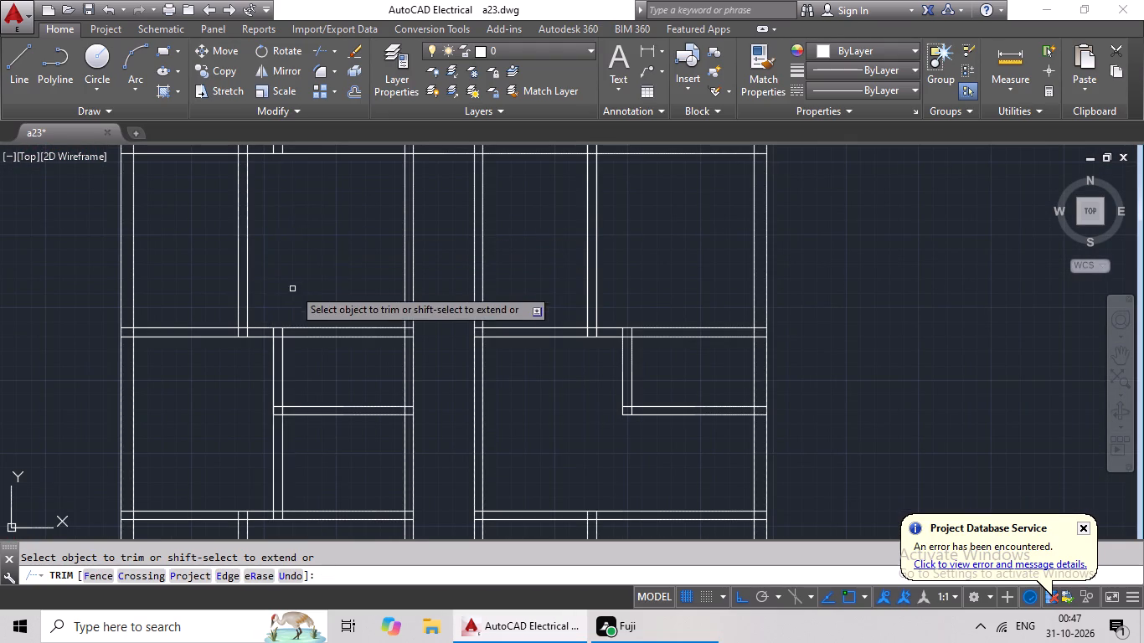
scroll(307, 278, "down", 1)
scroll(301, 400, "up", 1)
scroll(301, 400, "down", 1)
scroll(290, 409, "up", 1)
left_click_drag(336, 376, 238, 430)
left_click_drag(240, 429, 262, 421)
scroll(309, 404, "down", 2)
middle_click_drag(309, 404, 337, 299)
key("Escape")
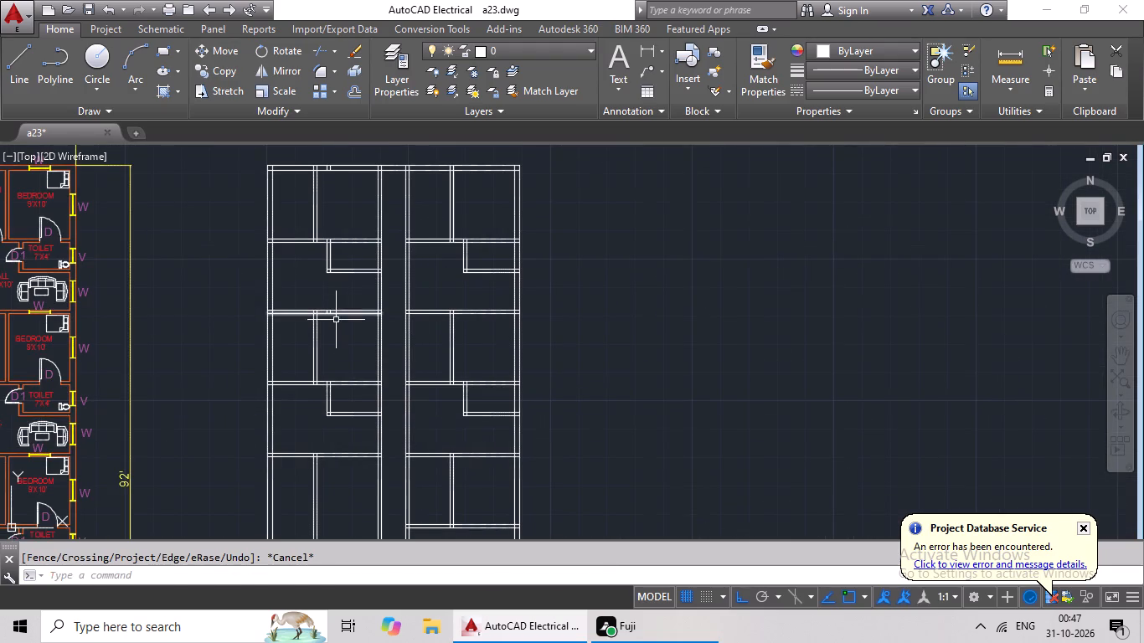
Erase the two leftover line stubs inside the left wing's second cross wall.
scroll(336, 325, "up", 4)
scroll(296, 232, "up", 3)
middle_click_drag(296, 232, 379, 295)
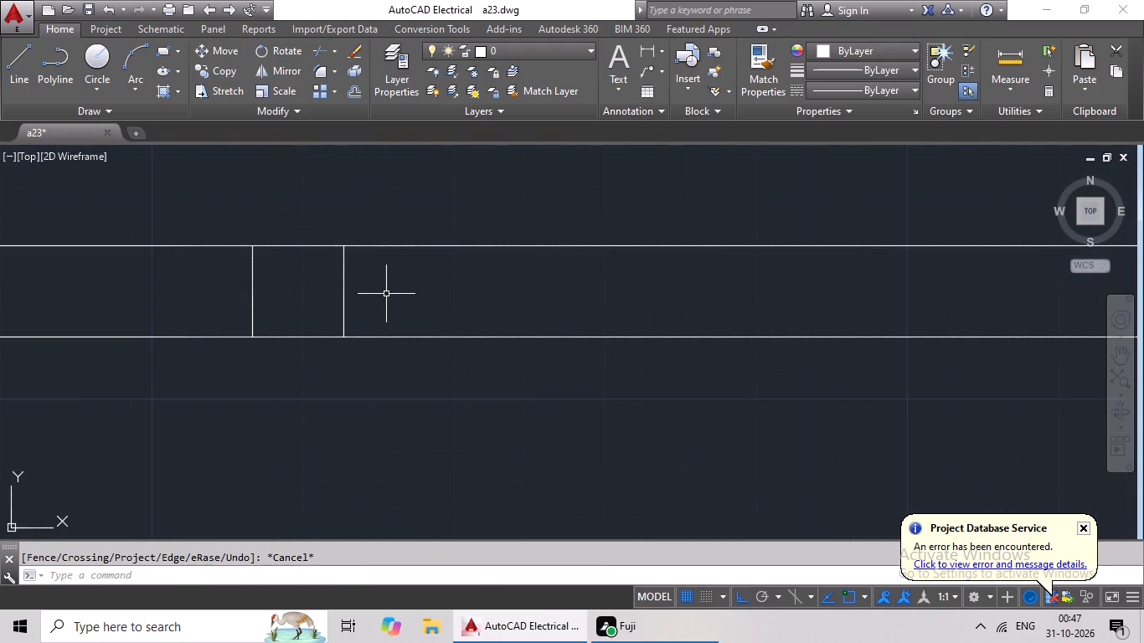
left_click_drag(399, 286, 184, 286)
key("Delete")
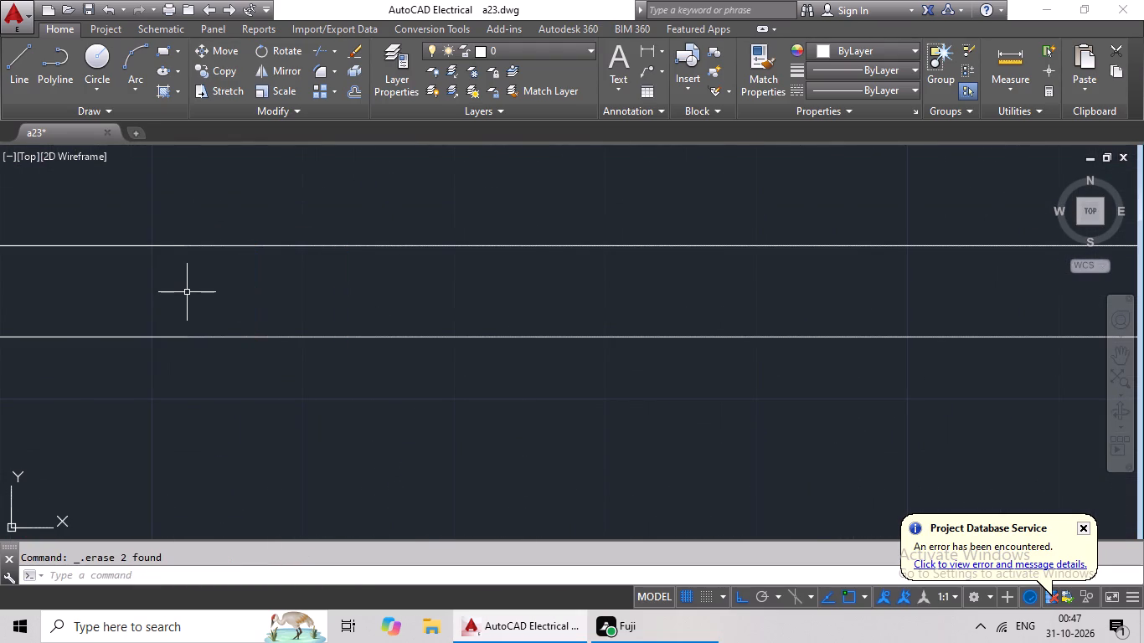
Erase the two leftover line stubs inside the top outer wall above the left wing's first bedroom.
scroll(185, 295, "down", 5)
middle_click_drag(237, 278, 265, 382)
middle_click_drag(288, 291, 291, 444)
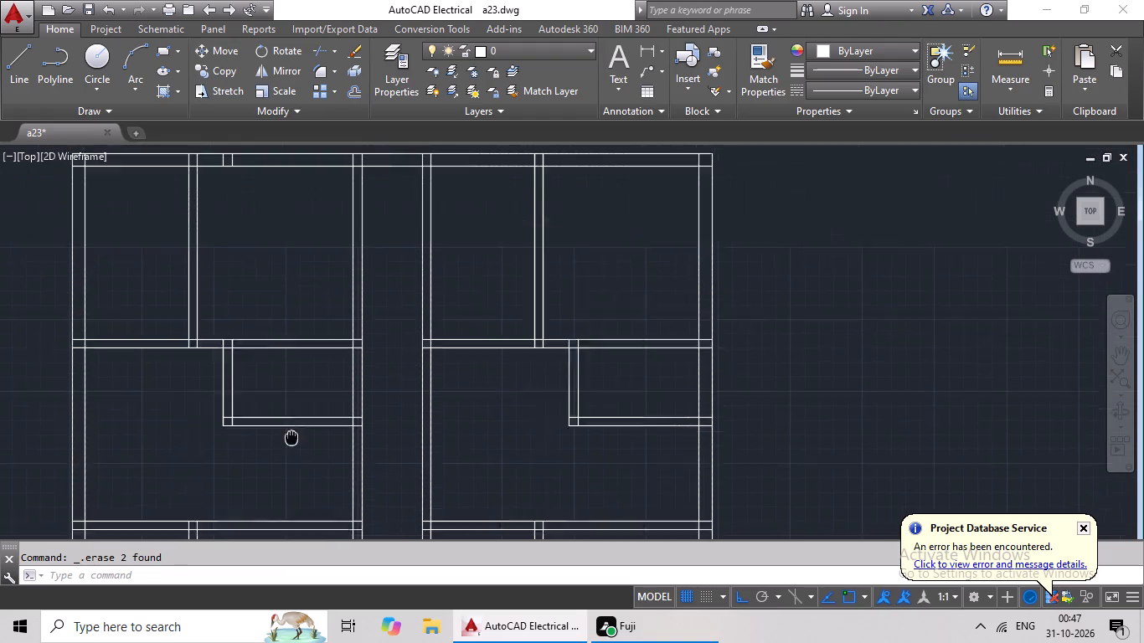
middle_click_drag(291, 444, 291, 446)
scroll(225, 183, "up", 4)
left_click_drag(263, 184, 124, 179)
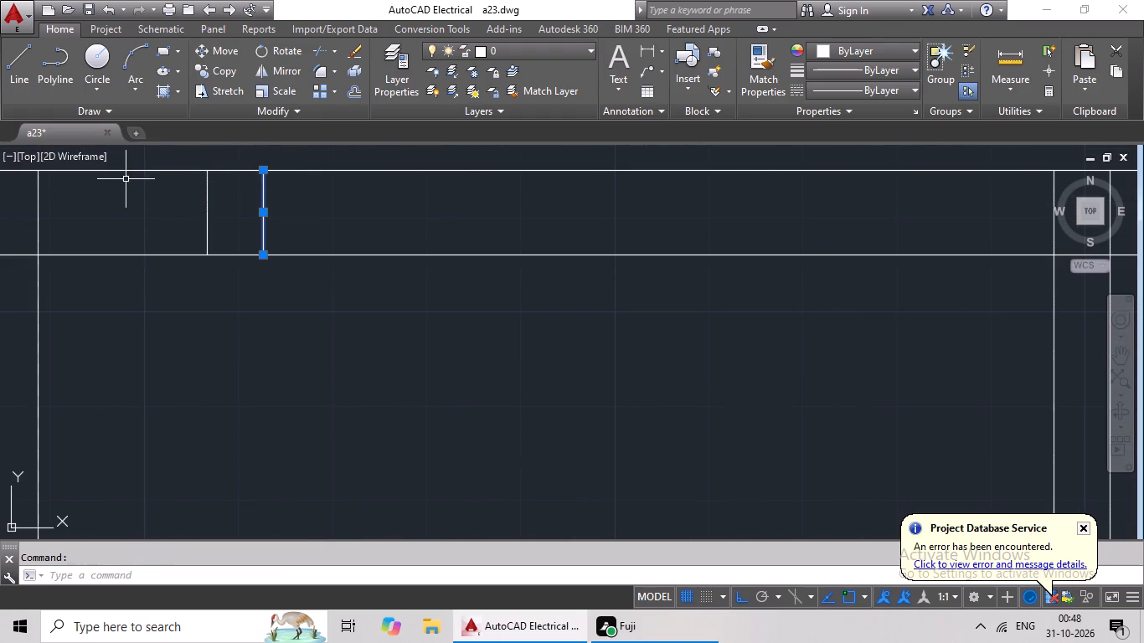
left_click_drag(124, 179, 122, 180)
key("Escape")
left_click_drag(310, 192, 157, 222)
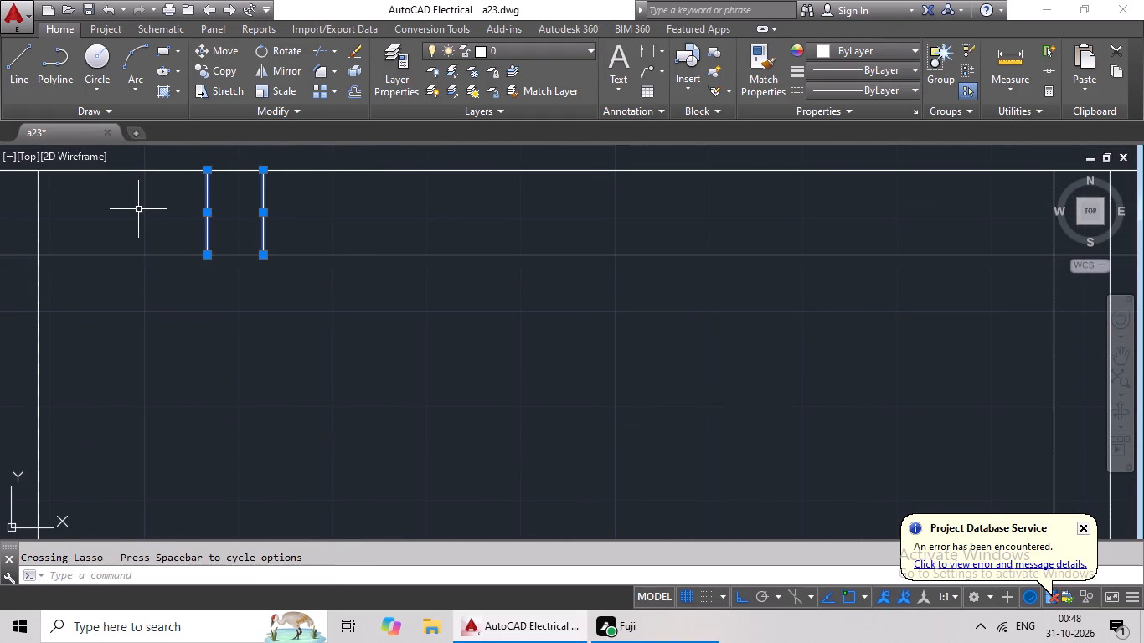
key("Delete")
Offset the lower line of the left wing's fourth cross wall 10' downward.
scroll(198, 269, "down", 3)
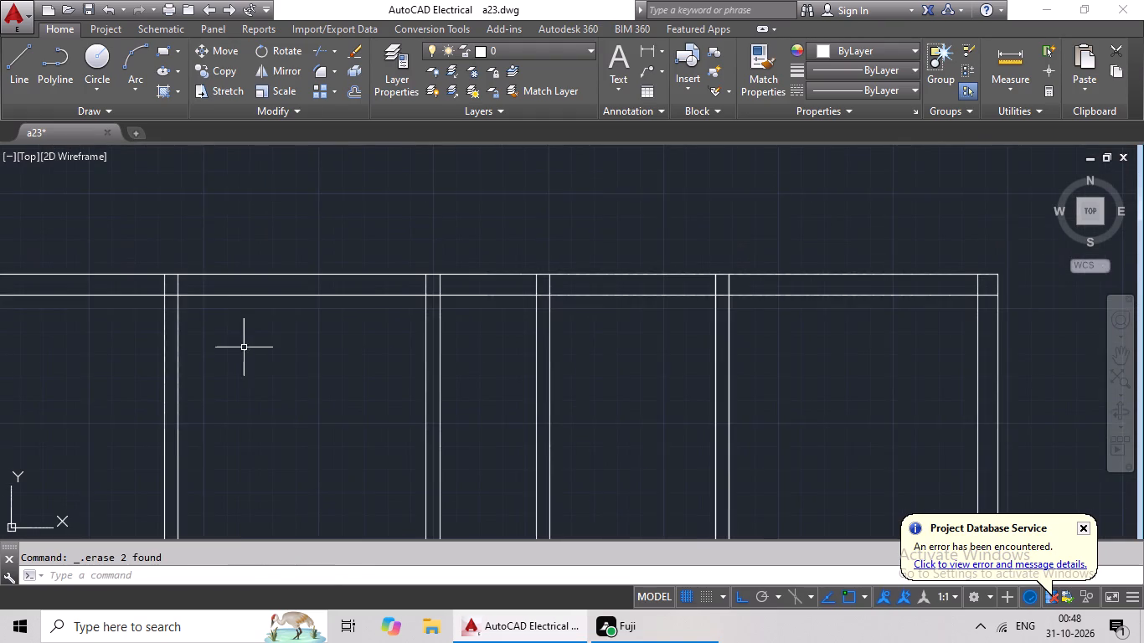
scroll(251, 362, "down", 1)
middle_click_drag(255, 368, 288, 204)
scroll(291, 342, "down", 2)
middle_click_drag(278, 412, 277, 286)
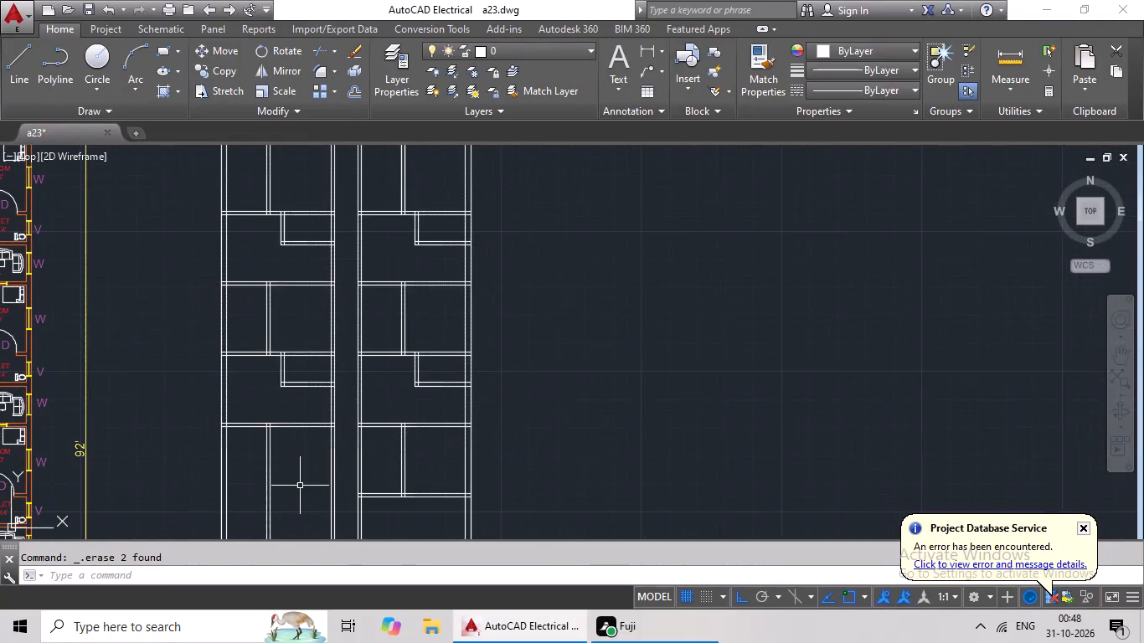
middle_click_drag(300, 484, 307, 419)
key("Escape")
key("Escape")
key("Escape")
key("Escape")
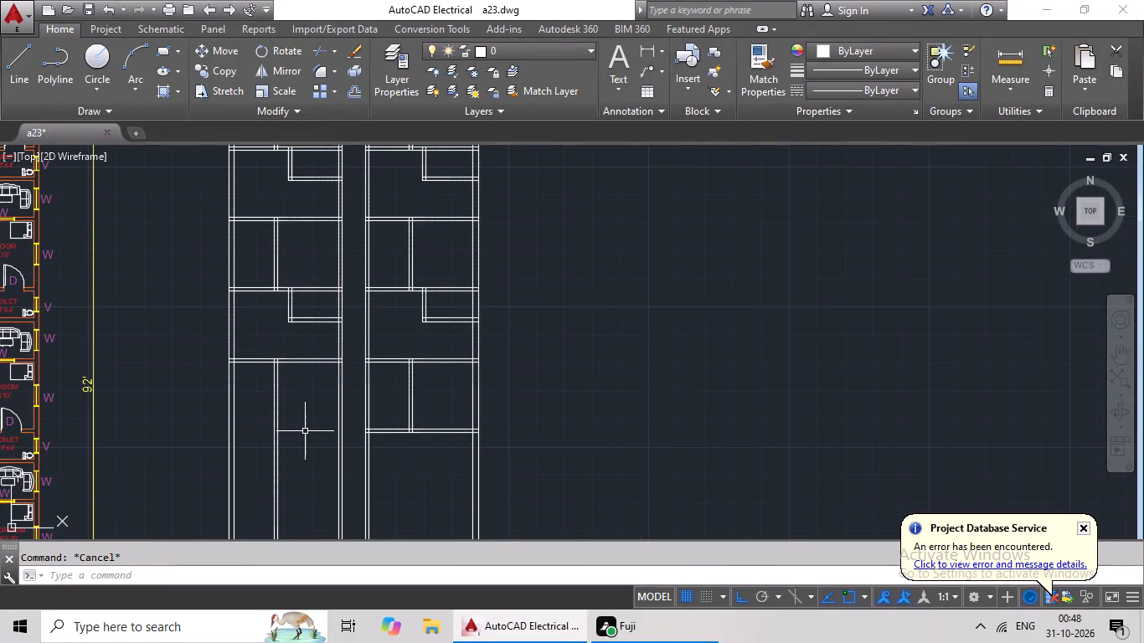
key("o")
key("Return")
type("10'")
key("Return")
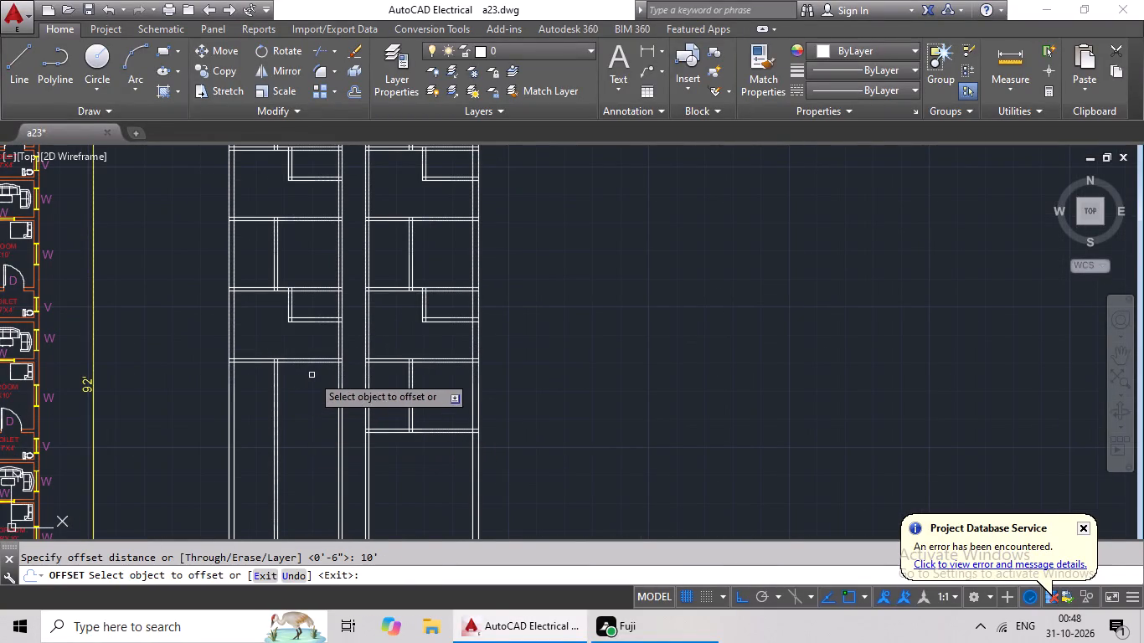
left_click(331, 363)
left_click(319, 396)
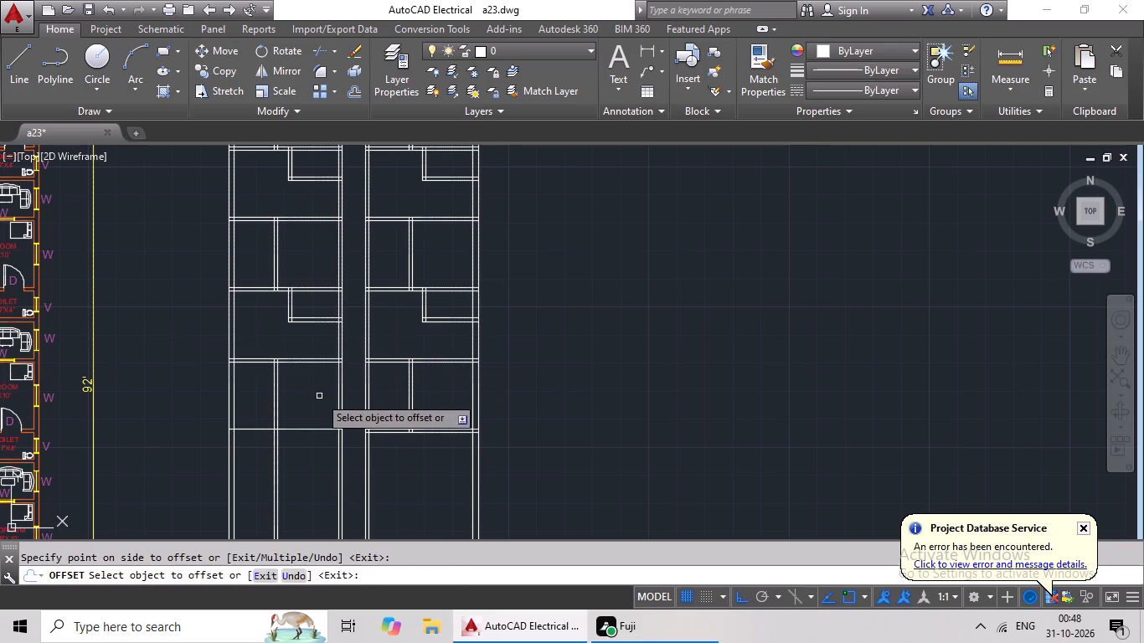
key("Escape")
key("Escape")
Offset the new cross line at the left wing's third bedroom bottom 6" downward to complete the fifth cross wall.
key("o")
key("Return")
type("6\"")
key("Return")
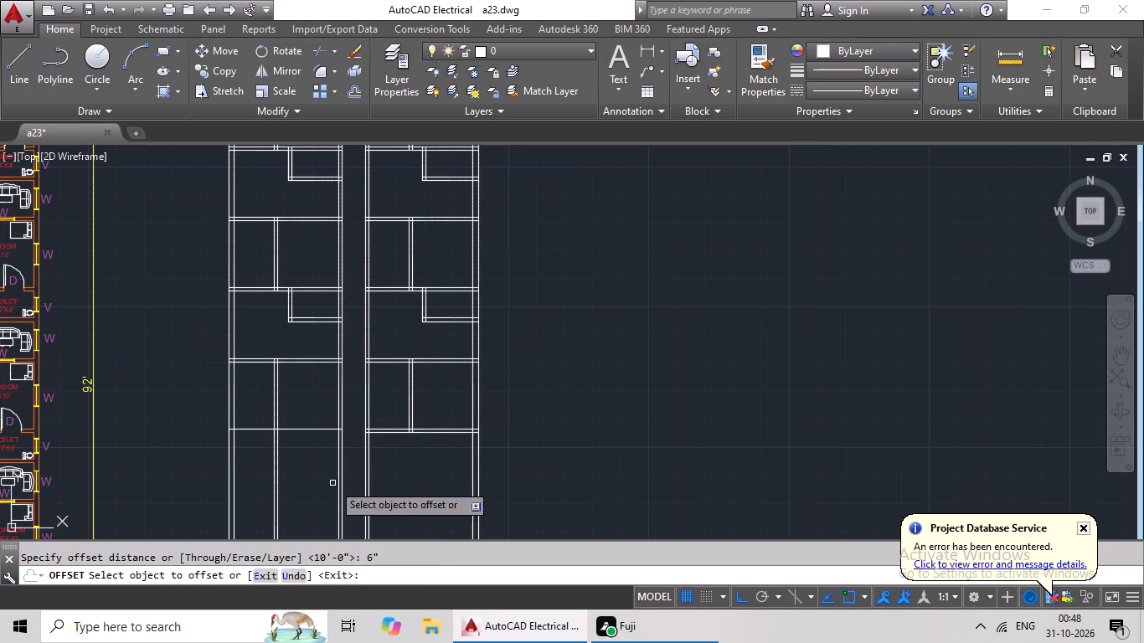
left_click_drag(314, 429, 314, 478)
left_click(314, 486)
key("Escape")
key("Escape")
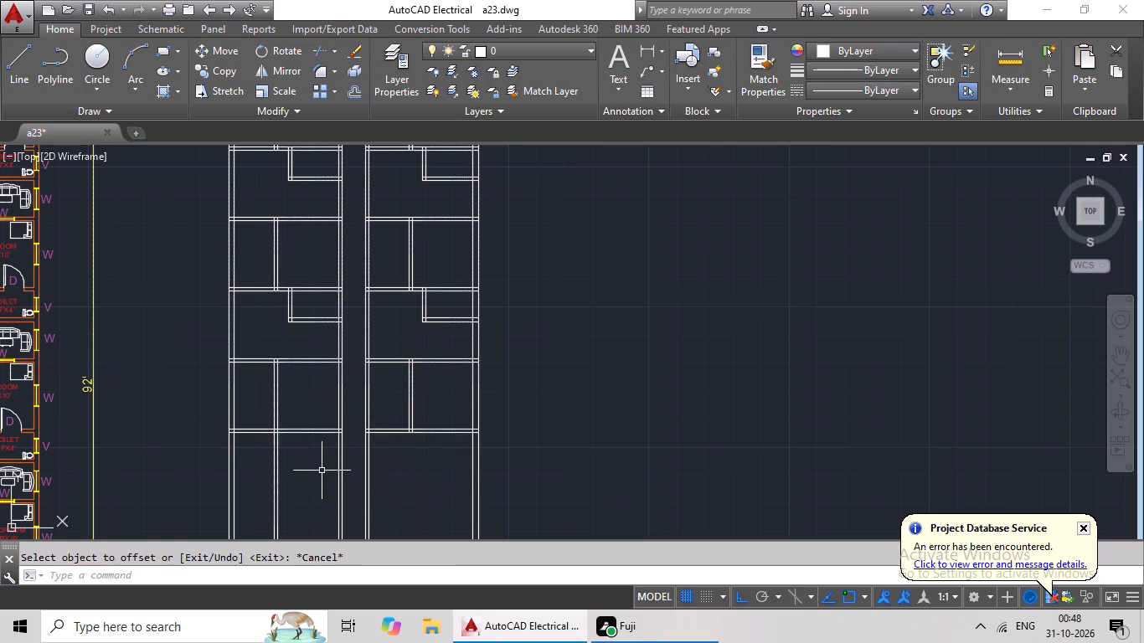
Trim the third bedroom's vertical partition lines where they continue below the left wing's fifth cross wall.
type("TR")
key("space")
key("space")
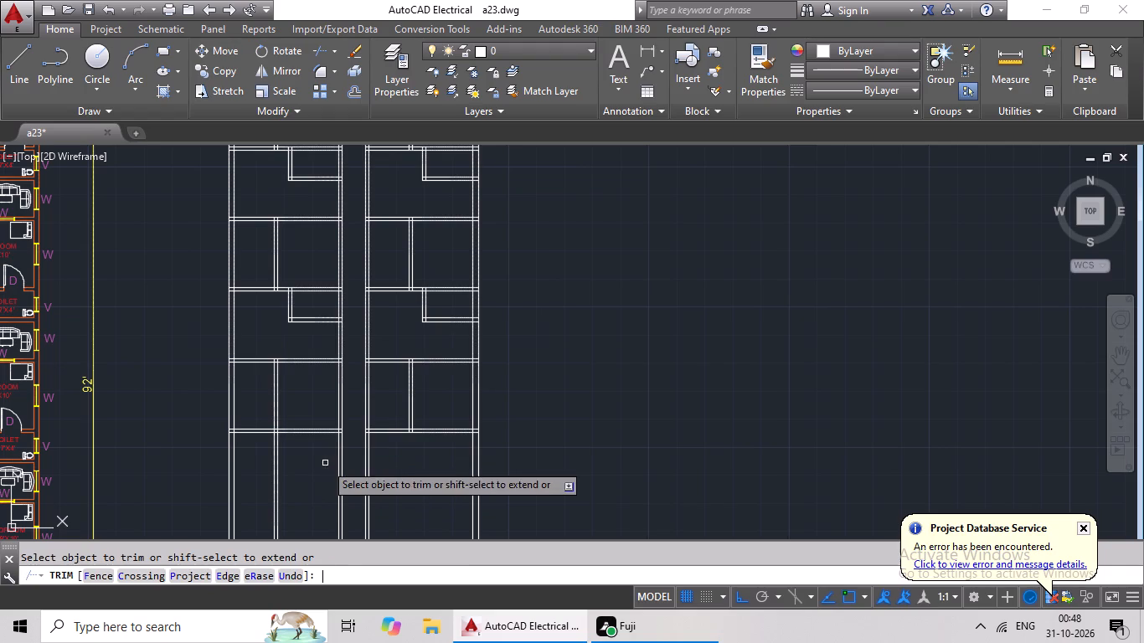
middle_click_drag(317, 467, 353, 311)
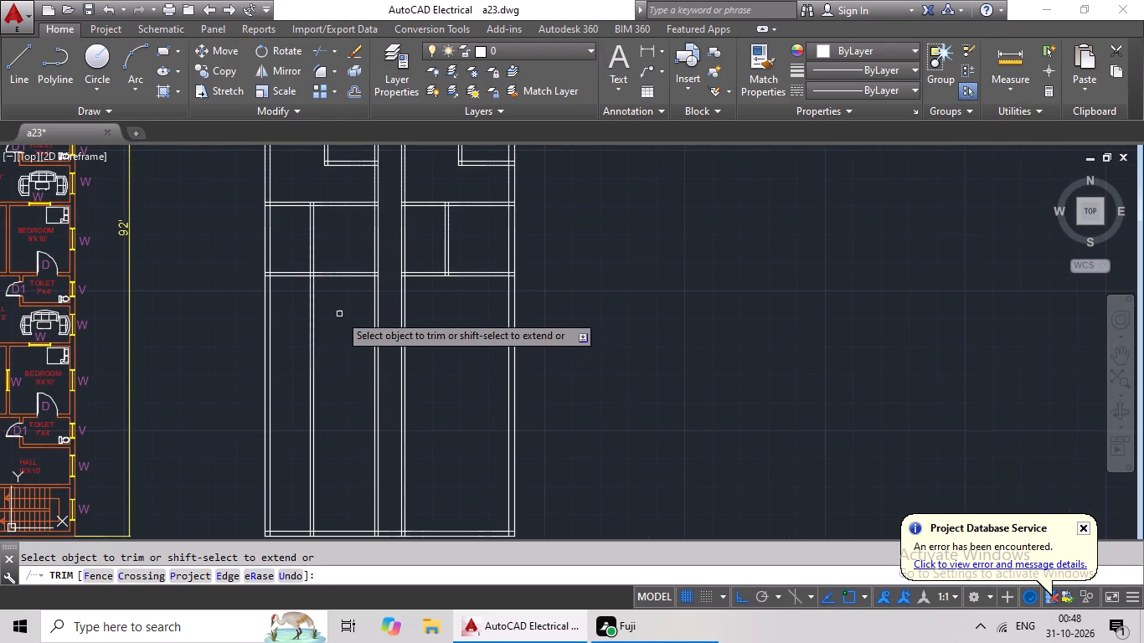
left_click_drag(339, 313, 275, 504)
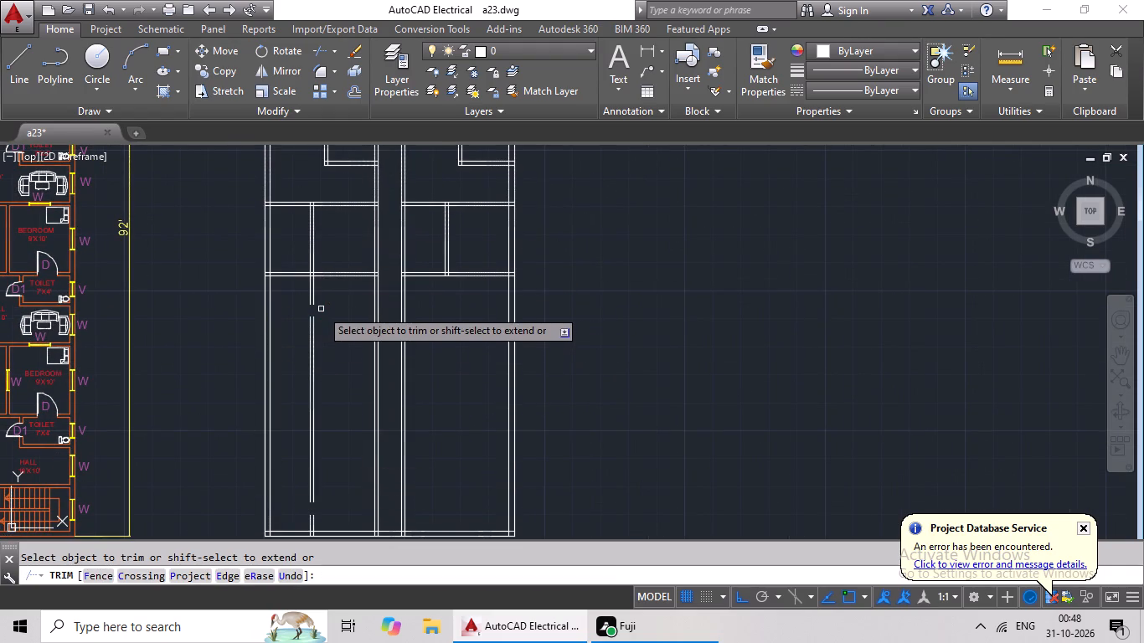
scroll(321, 309, "up", 3)
left_click_drag(338, 264, 159, 352)
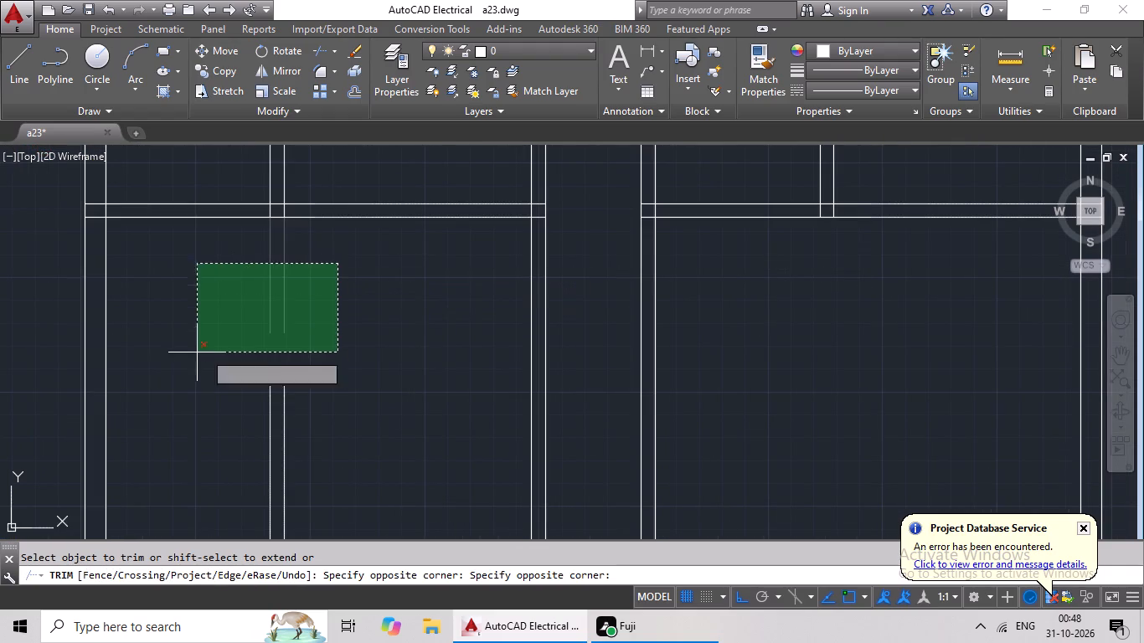
left_click(255, 358)
scroll(310, 348, "down", 3)
middle_click_drag(328, 400, 341, 269)
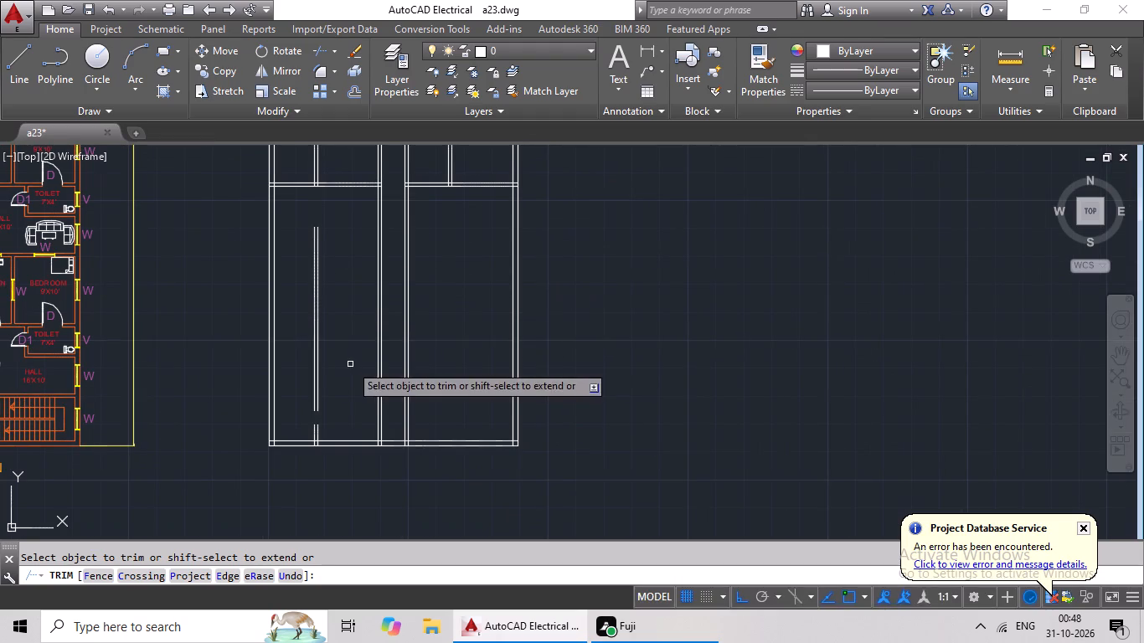
left_click_drag(358, 298, 283, 378)
left_click(280, 392)
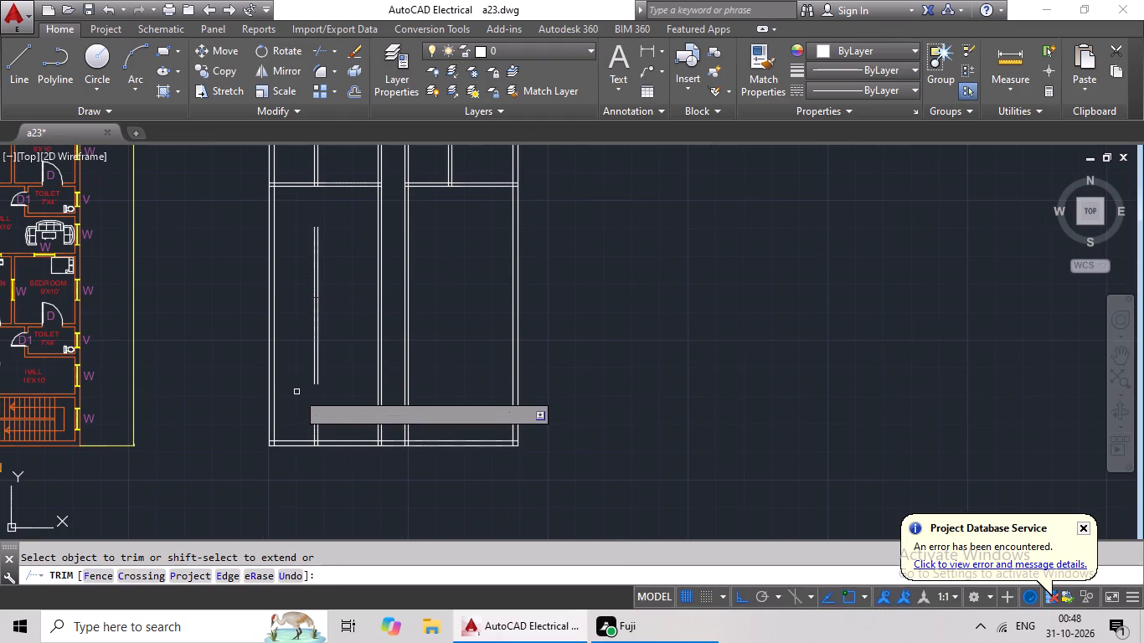
key("Escape")
key("Escape")
Erase the leftover partition line pieces below the left wing's fifth cross wall, down to the bottom outer wall.
left_click_drag(342, 306, 287, 384)
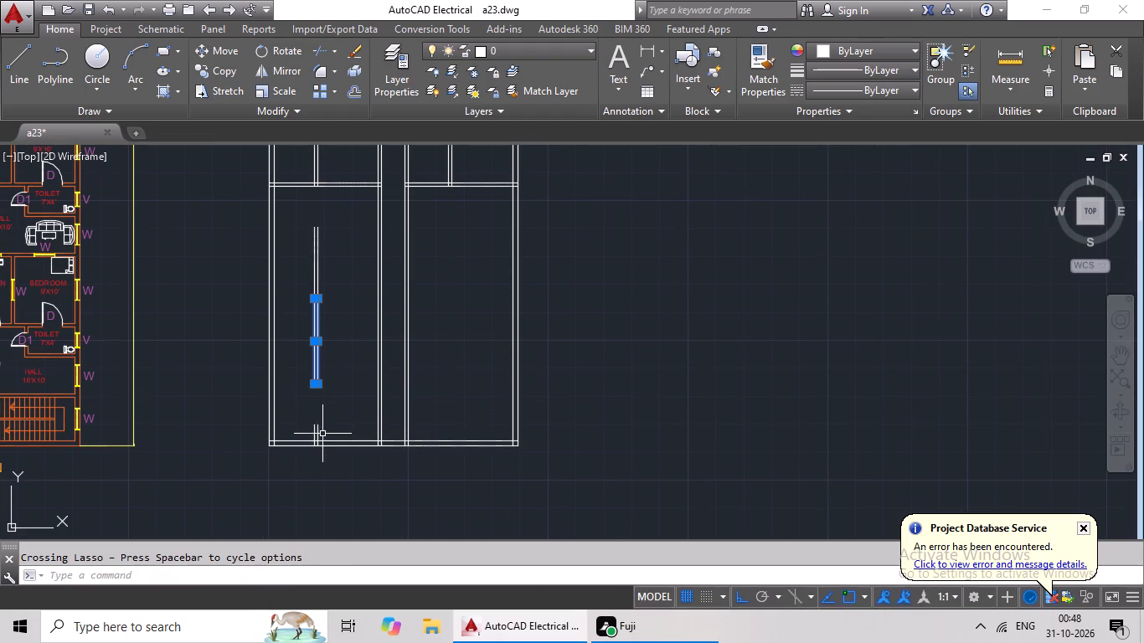
scroll(314, 435, "up", 3)
left_click_drag(374, 404, 293, 429)
left_click(300, 428)
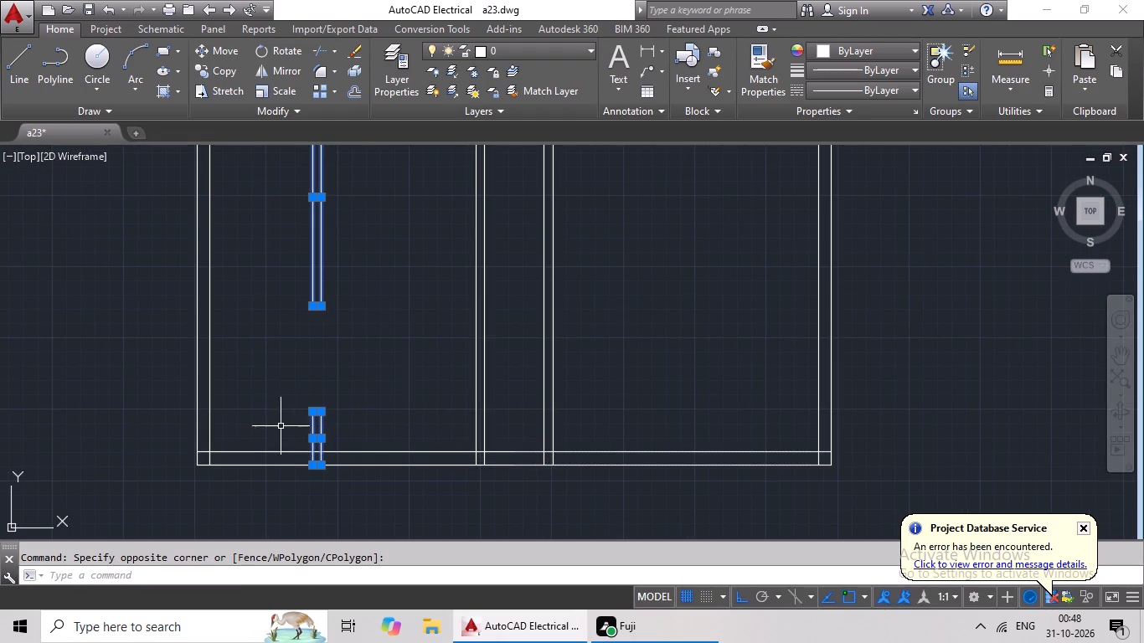
key("Delete")
scroll(308, 416, "down", 3)
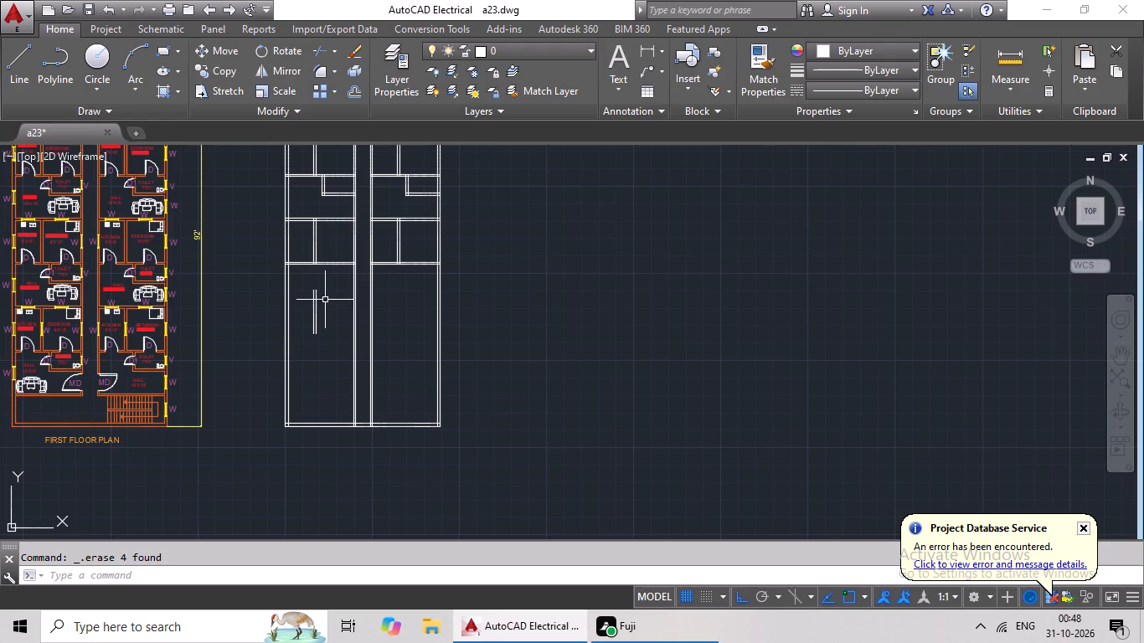
scroll(325, 298, "up", 1)
left_click_drag(325, 296, 306, 370)
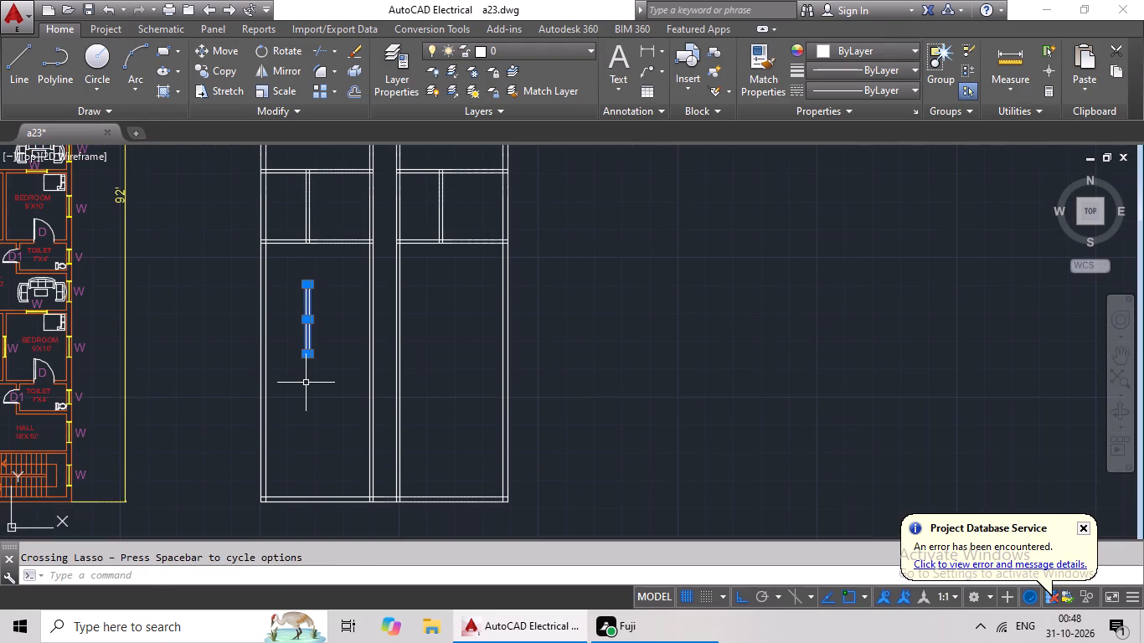
key("Delete")
key("Escape")
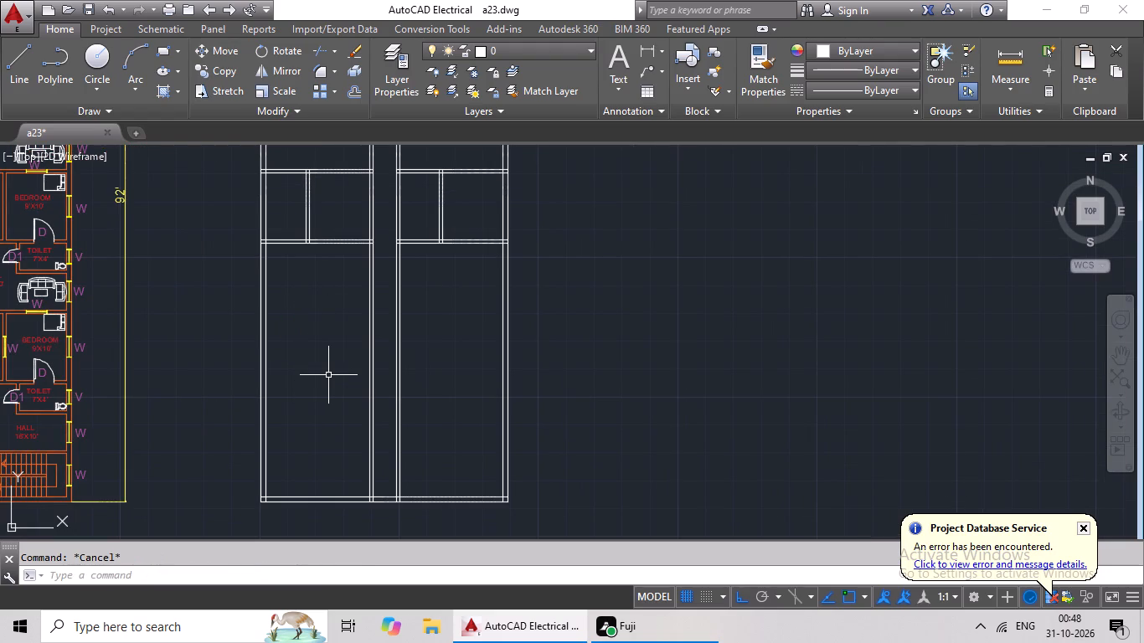
Offset the inner line of the left wing's corridor wall 7' to the left for the toilet walls.
key("o")
key("Return")
type("7'")
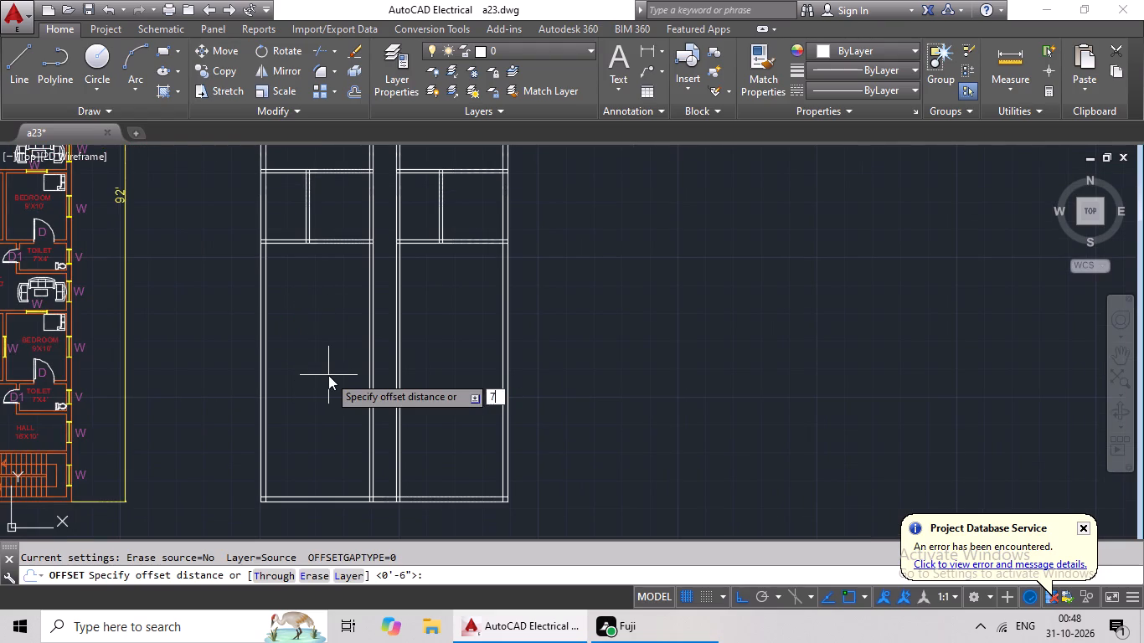
key("Return")
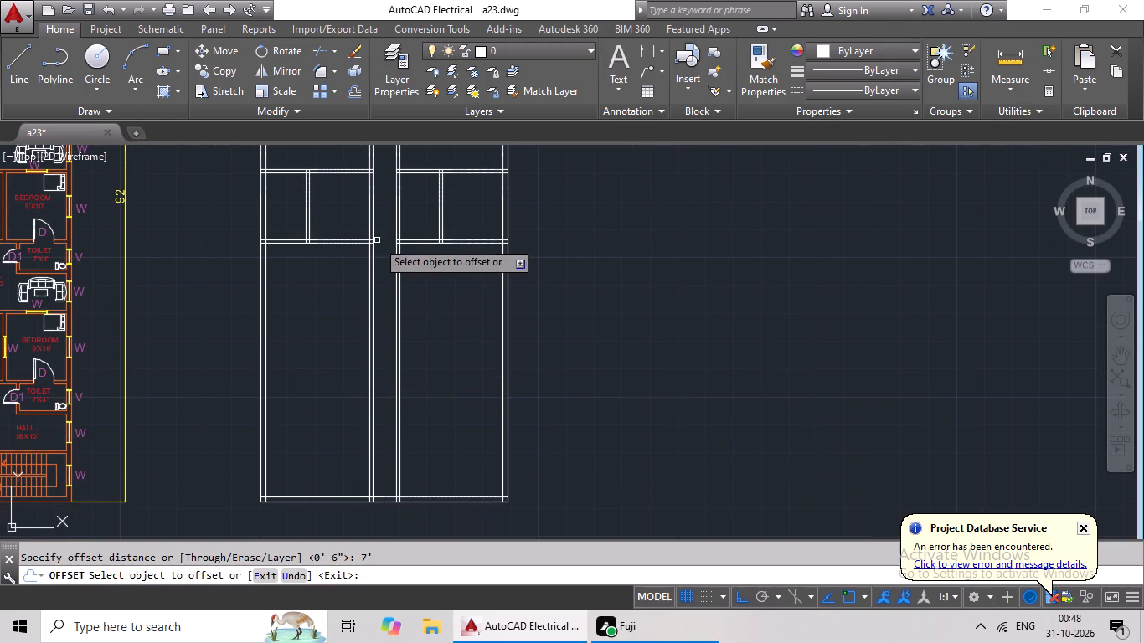
scroll(367, 244, "up", 3)
left_click_drag(369, 255, 290, 293)
left_click(255, 306)
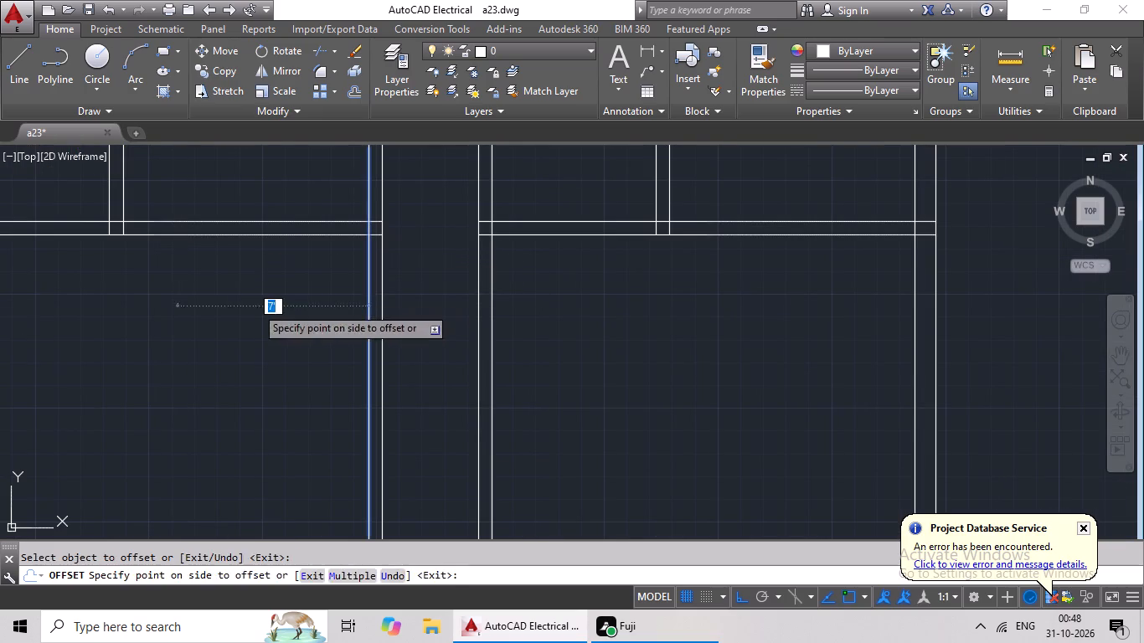
key("Escape")
key("Escape")
Offset the new vertical toilet line 6" to the left to give the toilet wall its thickness.
key("o")
key("Return")
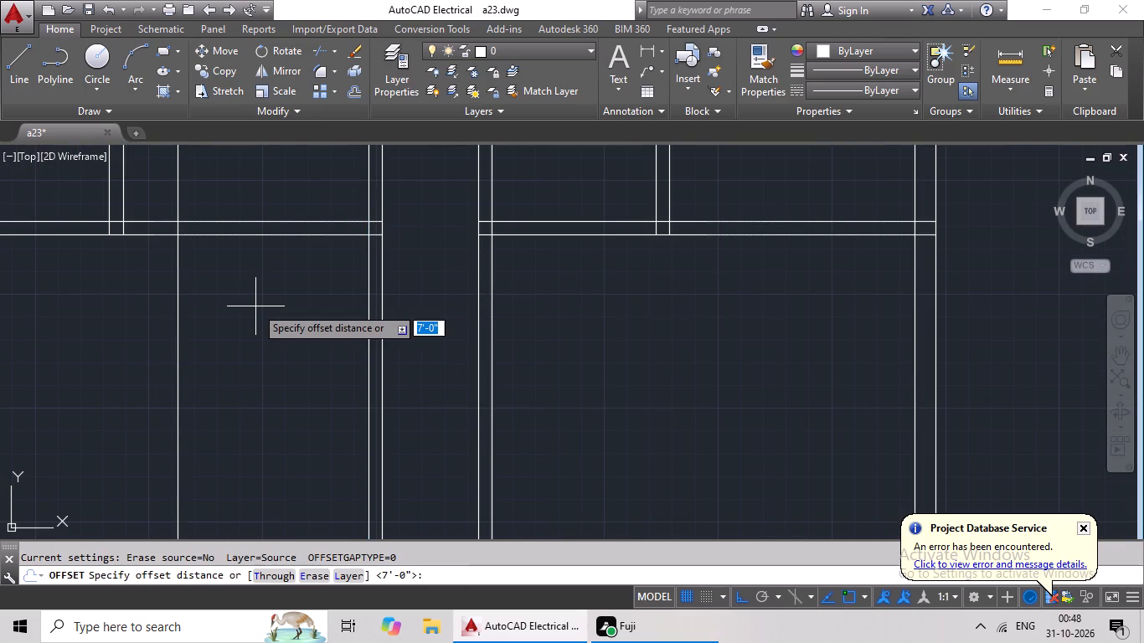
type("6\"")
key("Return")
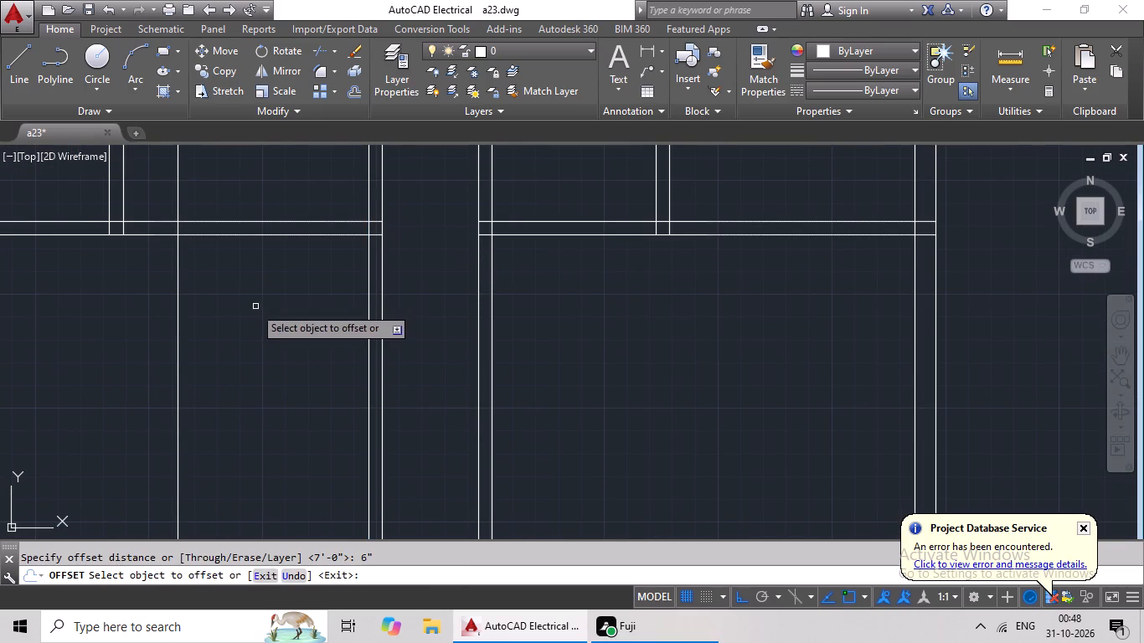
left_click_drag(178, 342, 145, 362)
left_click(107, 377)
key("Escape")
key("Escape")
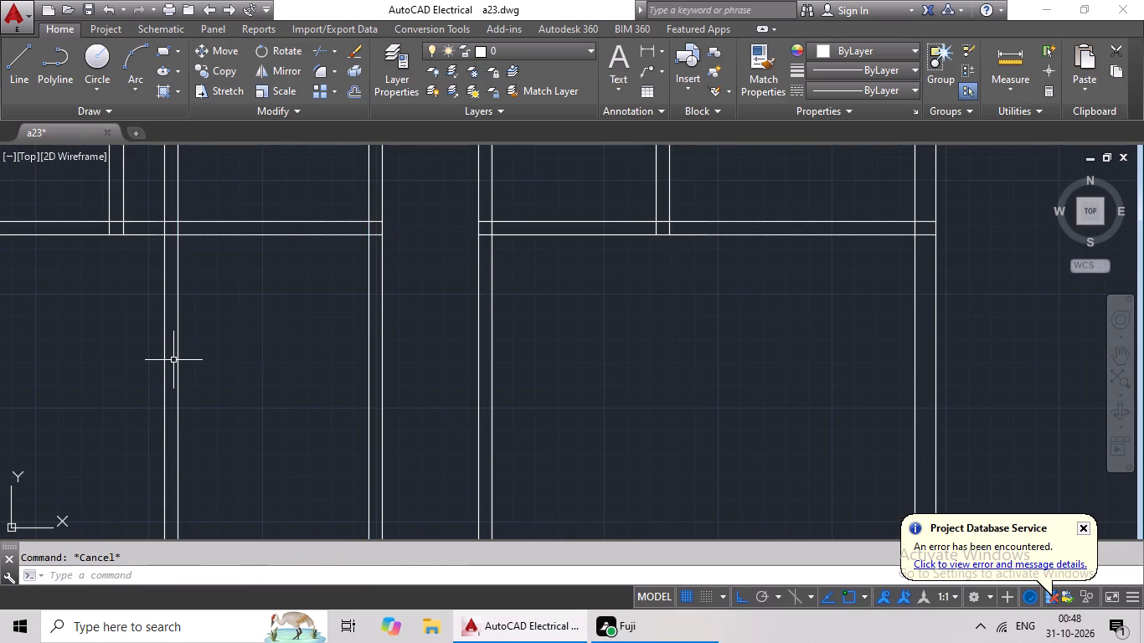
Trim the new toilet wall lines where they run through the left wing's third and second bedrooms.
type("TR")
key("space")
key("space")
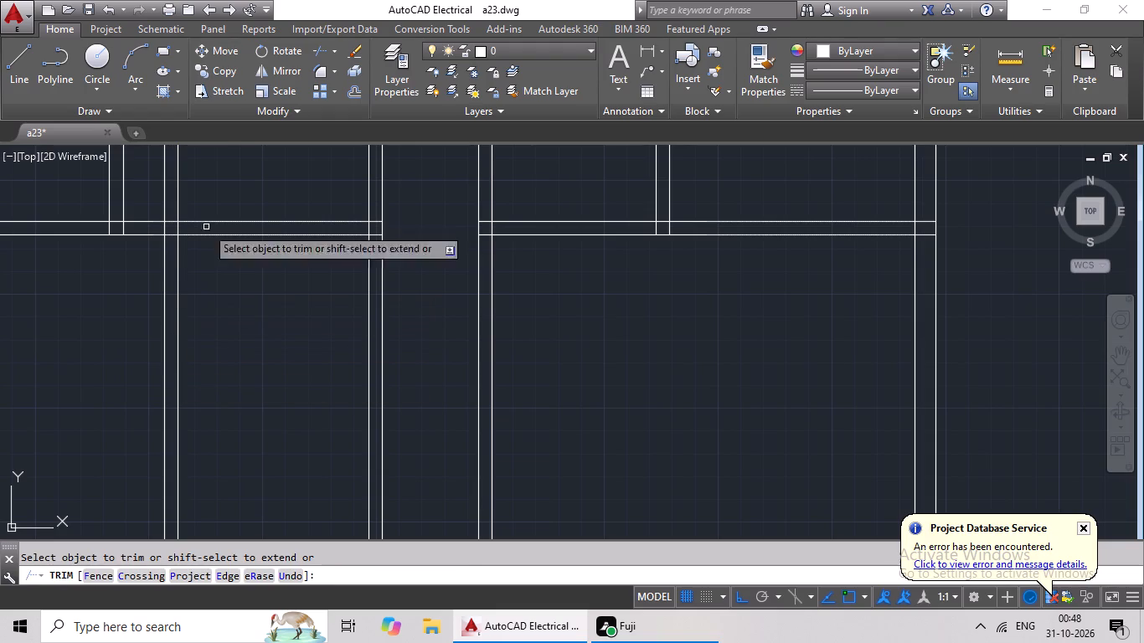
middle_click_drag(230, 172, 261, 323)
scroll(267, 301, "down", 2)
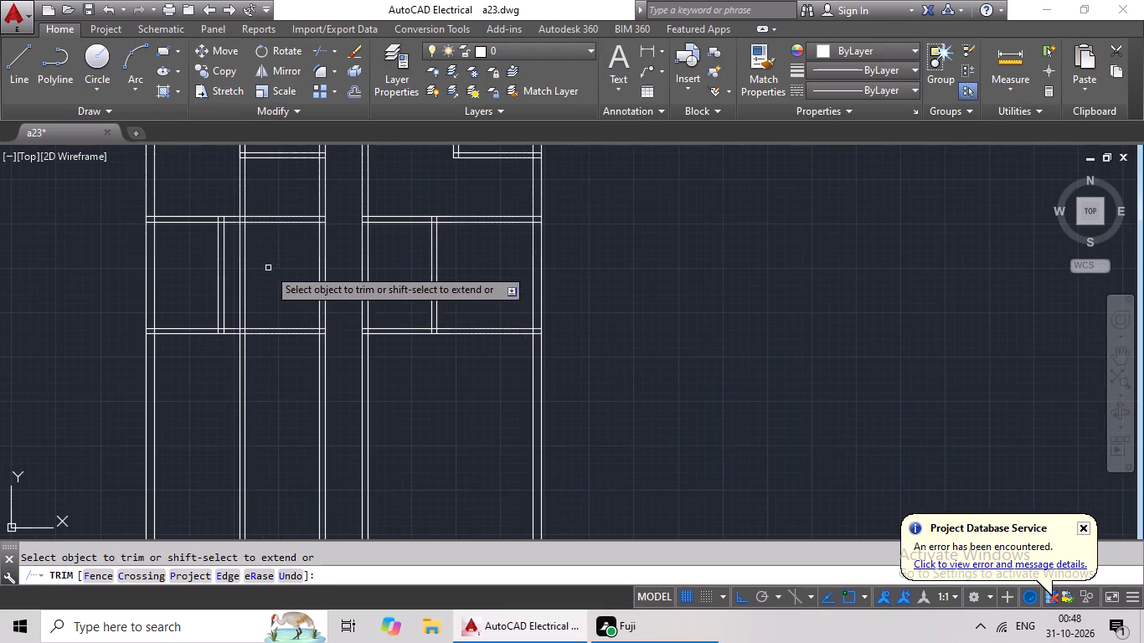
scroll(262, 260, "up", 1)
left_click_drag(283, 244, 220, 348)
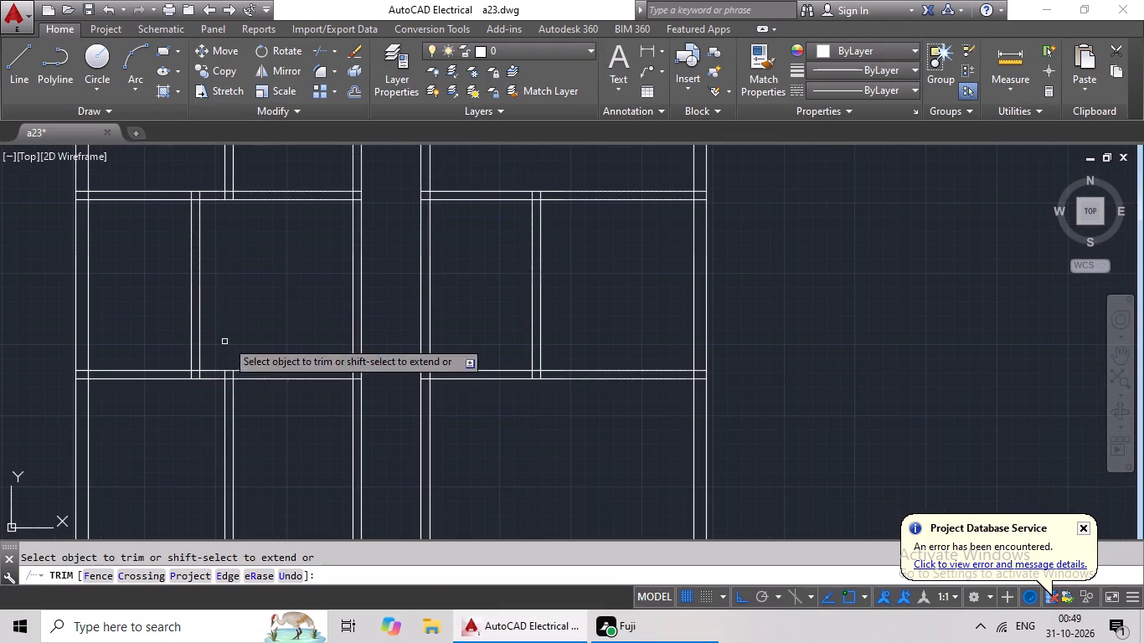
scroll(261, 317, "down", 2)
middle_click_drag(261, 317, 273, 249)
middle_click_drag(285, 238, 238, 454)
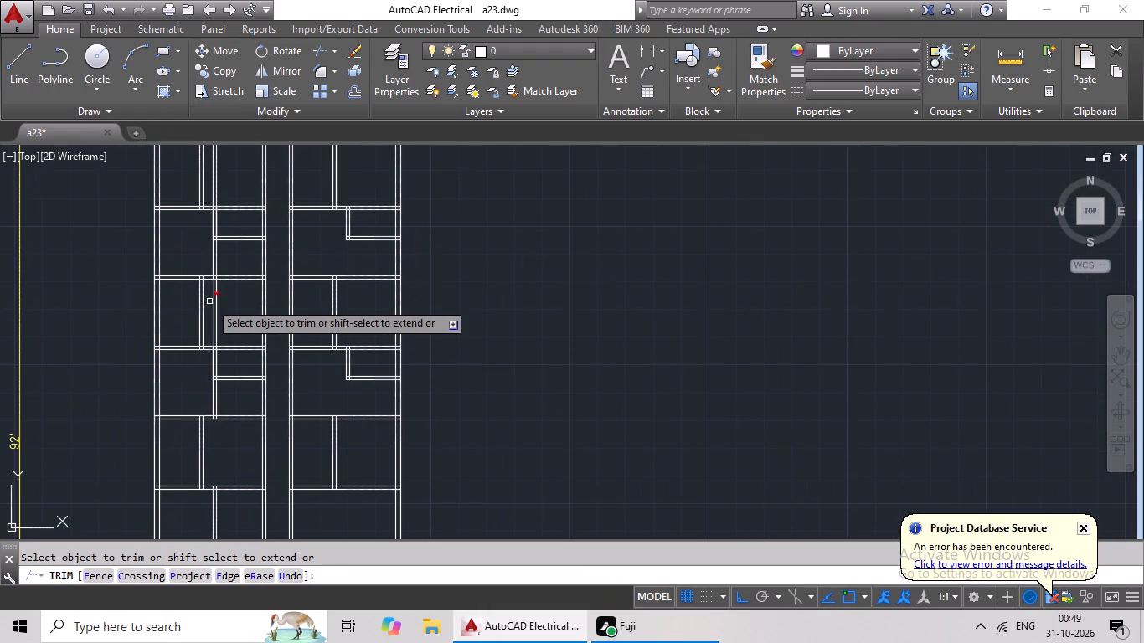
scroll(214, 311, "up", 2)
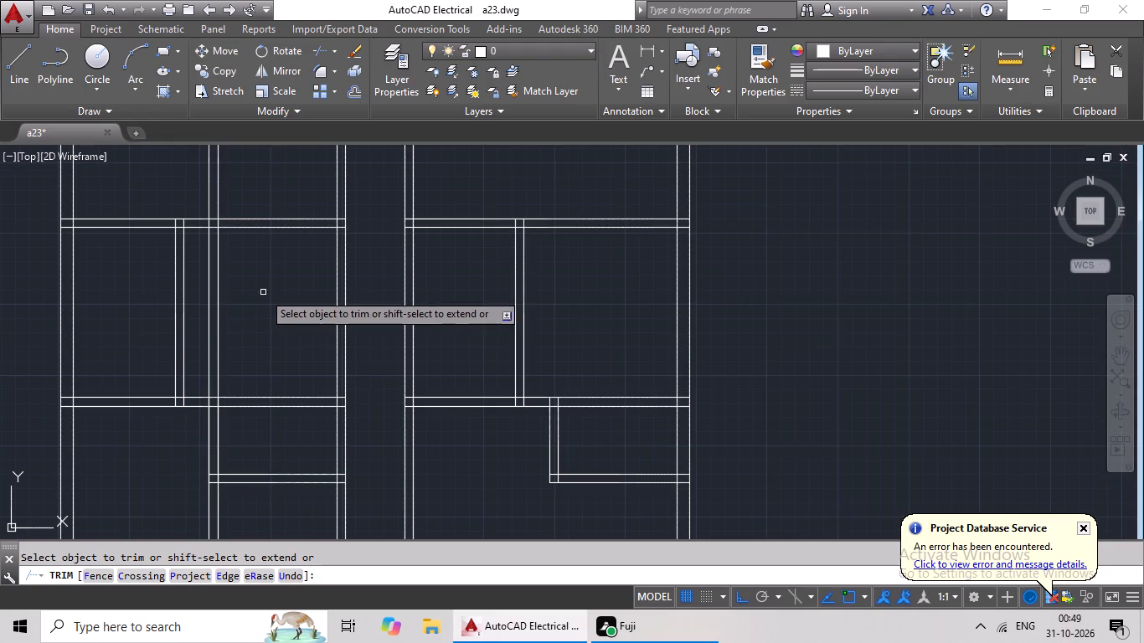
left_click_drag(263, 292, 209, 363)
Trim the new toilet wall lines where they run through the left wing's top bedroom and the hall below the first toilet.
scroll(254, 332, "down", 1)
middle_click_drag(259, 334, 249, 407)
scroll(255, 363, "down", 1)
scroll(239, 233, "up", 3)
left_click_drag(254, 229, 223, 260)
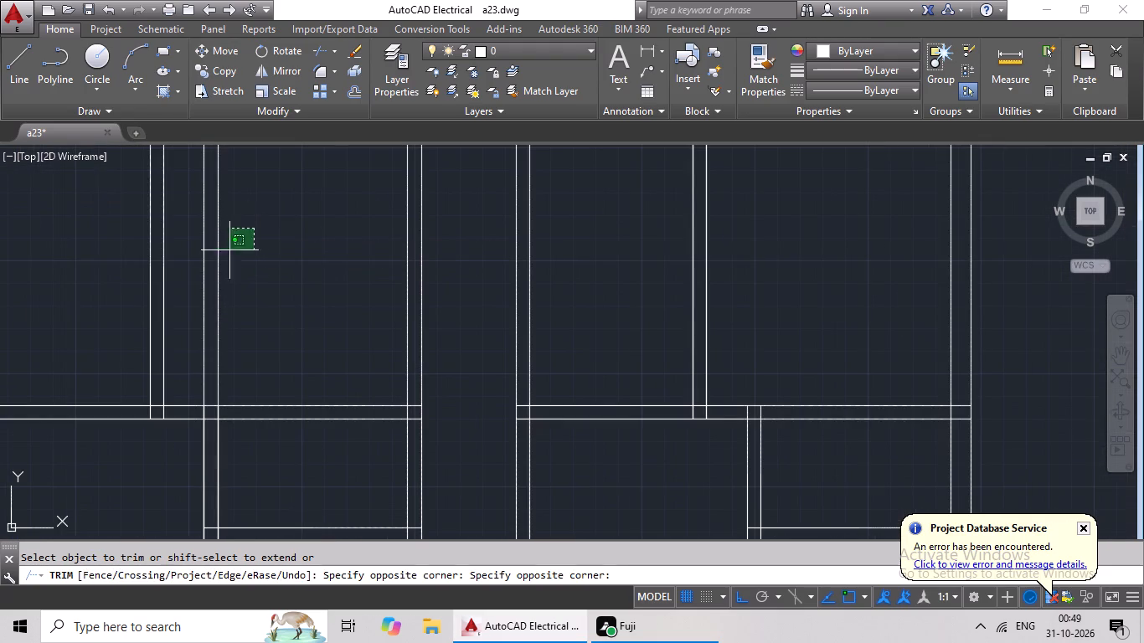
left_click_drag(223, 260, 178, 326)
left_click(180, 326)
scroll(215, 303, "down", 4)
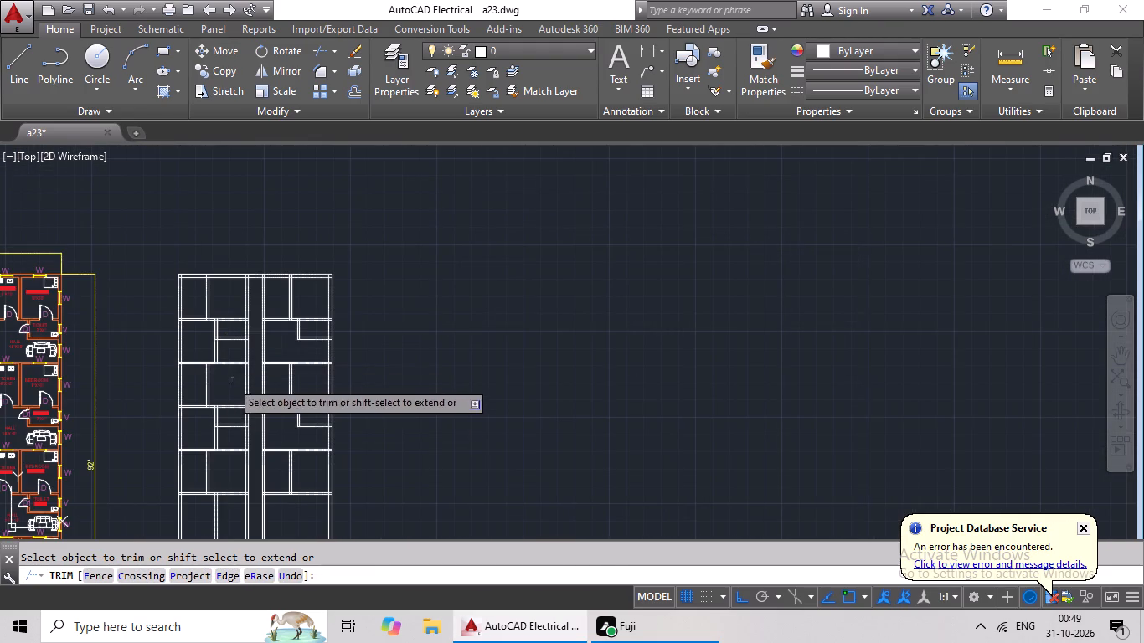
scroll(234, 354, "up", 3)
left_click_drag(234, 334, 127, 351)
left_click(127, 351)
scroll(174, 339, "down", 1)
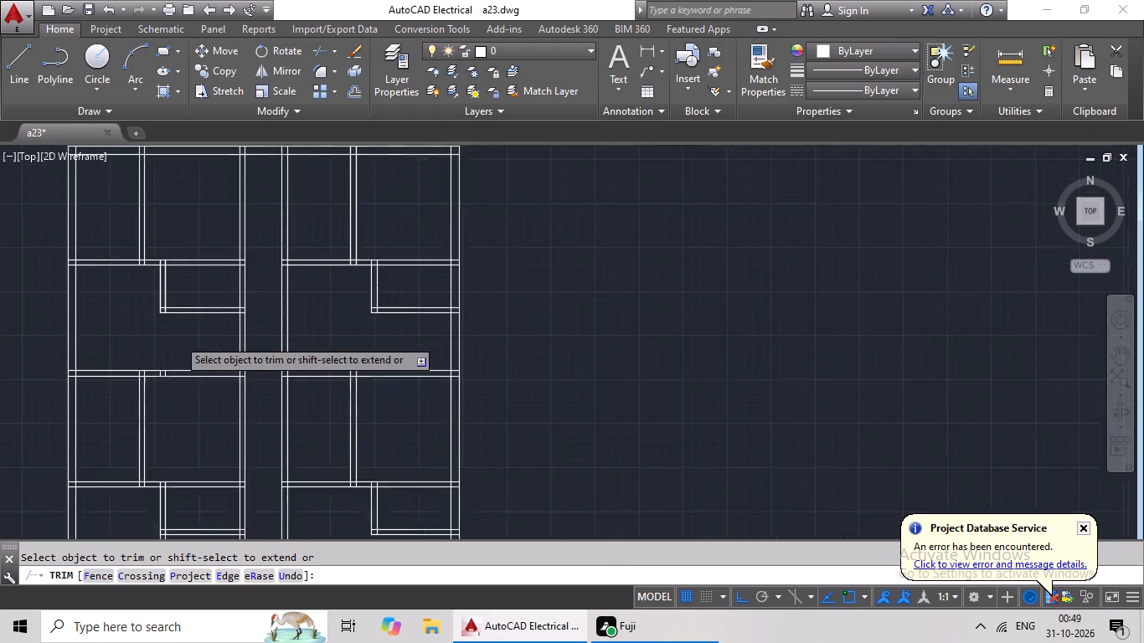
scroll(178, 338, "down", 2)
middle_click_drag(181, 398, 197, 355)
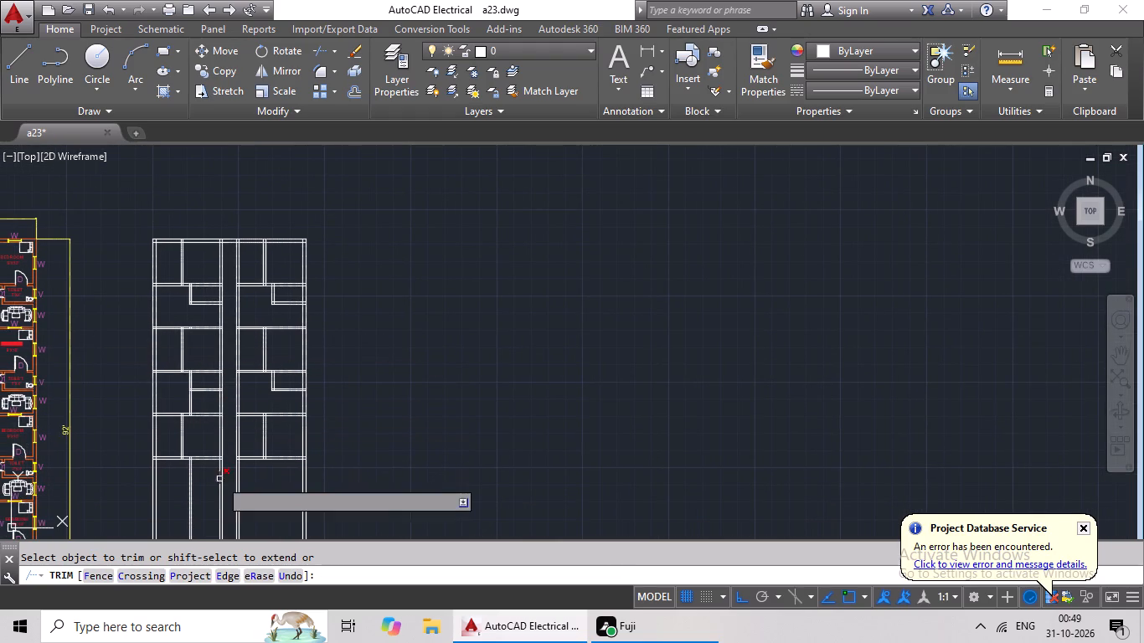
middle_click_drag(204, 486, 210, 398)
scroll(208, 400, "up", 3)
middle_click_drag(206, 399, 228, 361)
key("Escape")
key("Escape")
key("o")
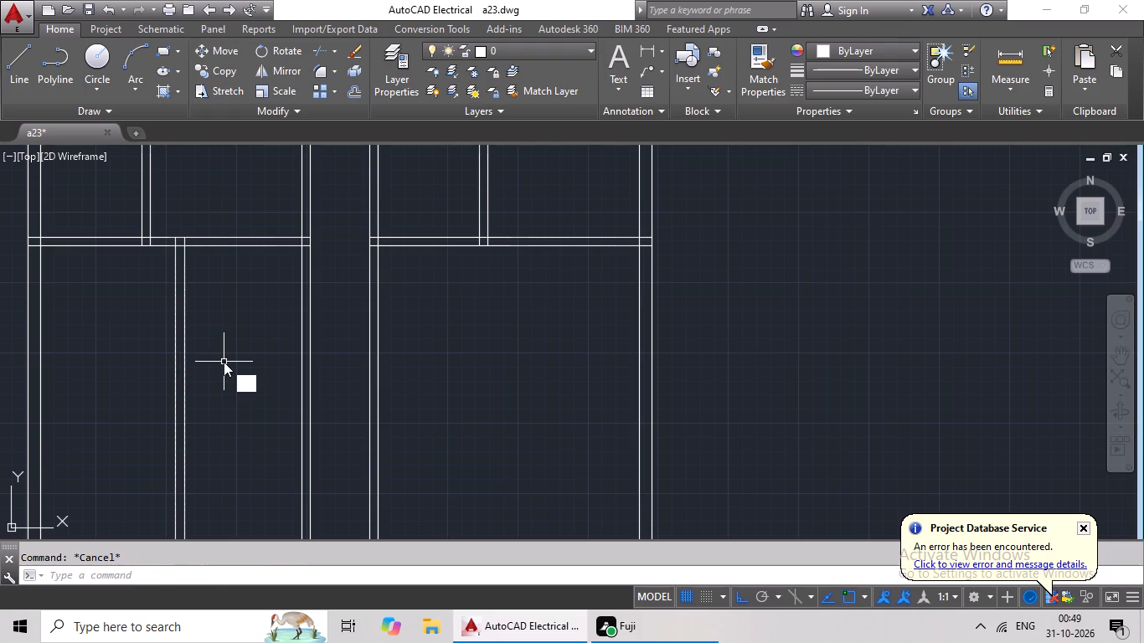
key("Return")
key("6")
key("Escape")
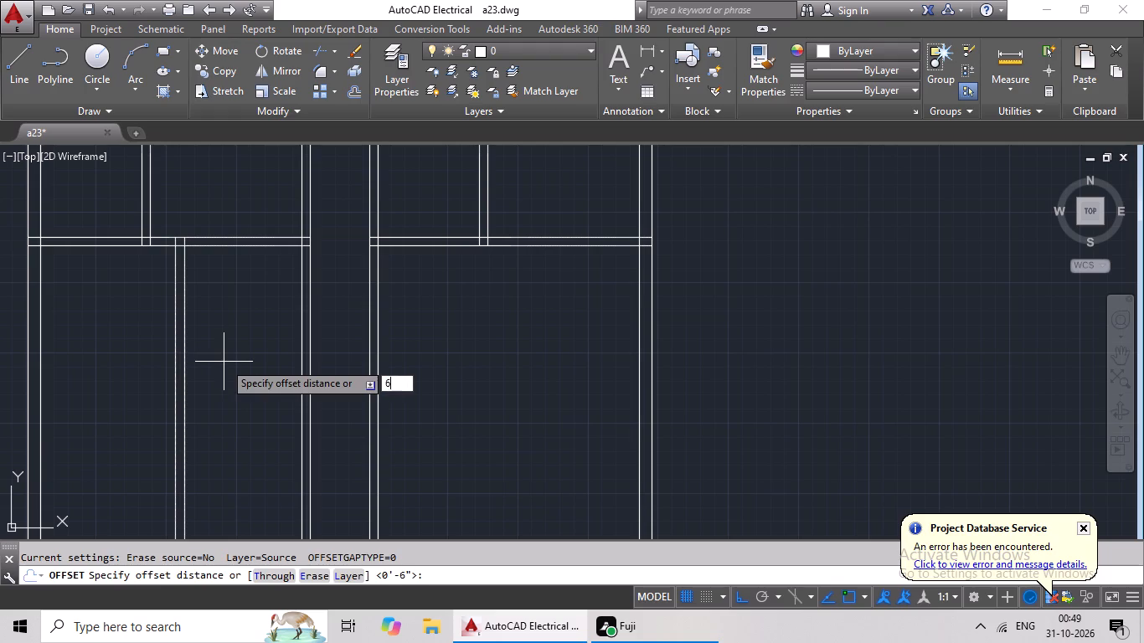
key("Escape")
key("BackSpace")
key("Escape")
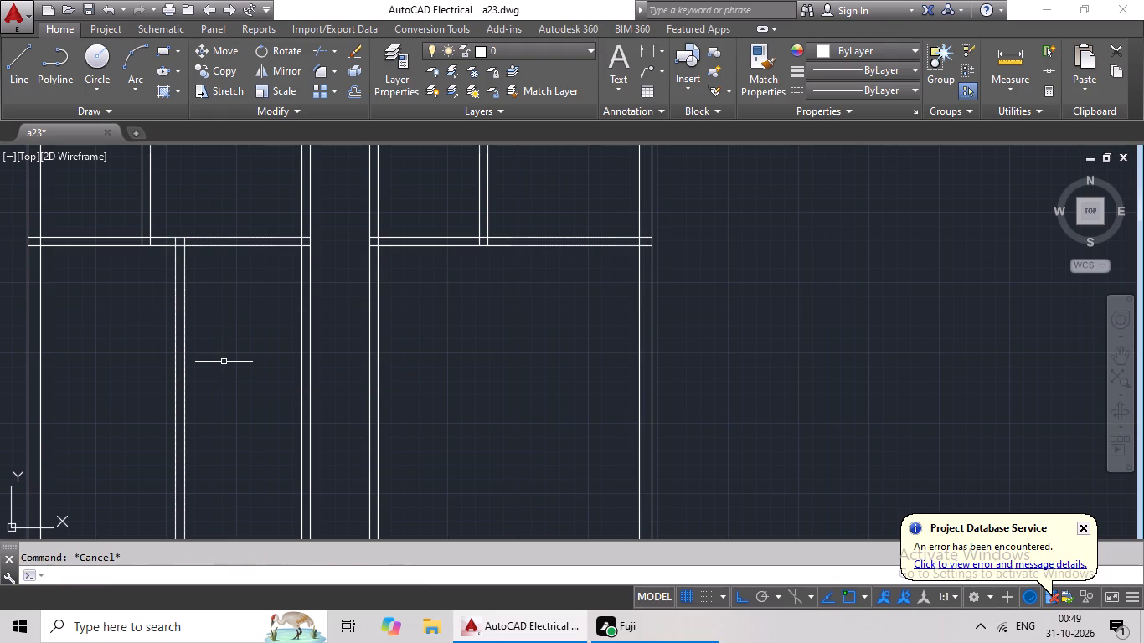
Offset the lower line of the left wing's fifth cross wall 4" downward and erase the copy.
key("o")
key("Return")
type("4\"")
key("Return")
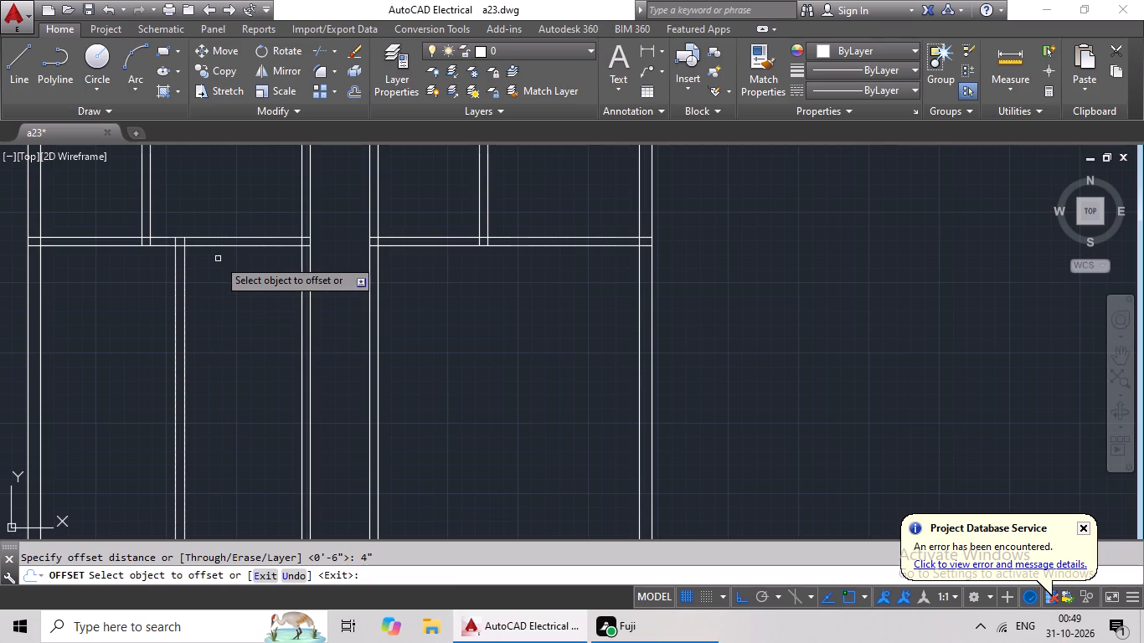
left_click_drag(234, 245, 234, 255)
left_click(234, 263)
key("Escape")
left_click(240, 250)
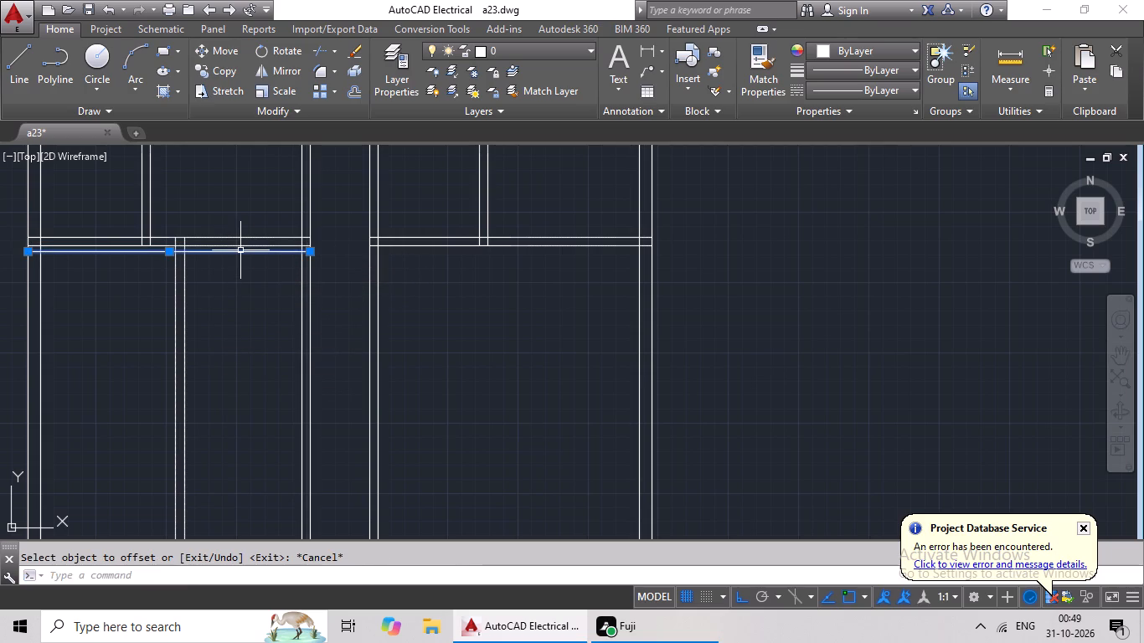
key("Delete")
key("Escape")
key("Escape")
Offset the lower line of the left wing's fifth cross wall 4' downward for the toilet's lower wall.
key("o")
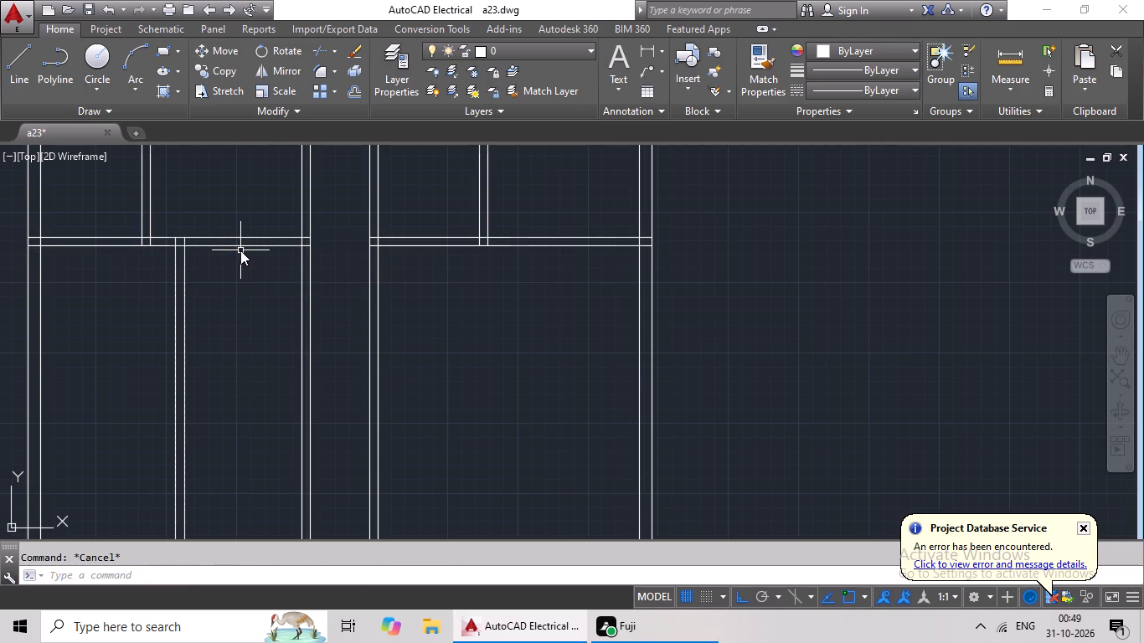
key("Return")
type("4'")
key("Return")
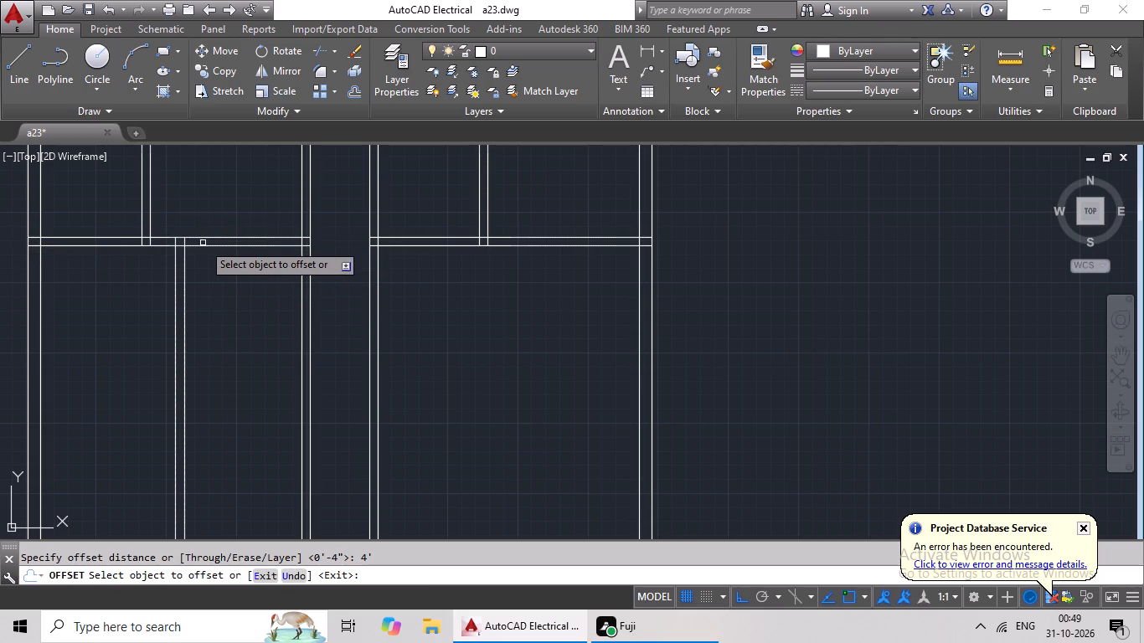
left_click_drag(203, 245, 204, 260)
left_click(215, 294)
key("Escape")
key("Escape")
key("Escape")
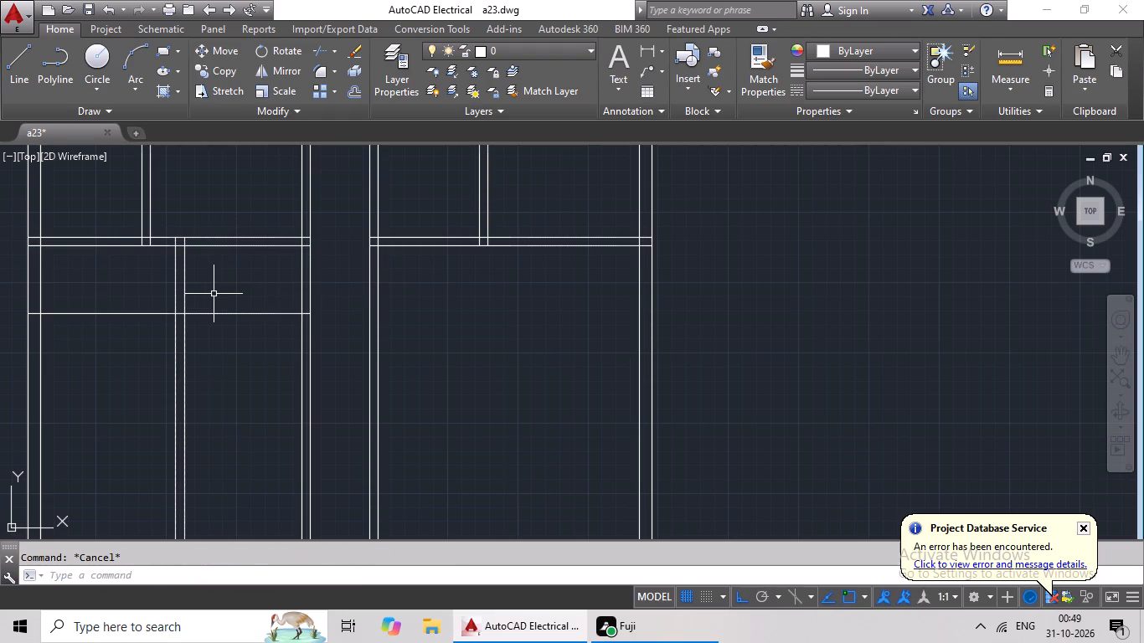
Offset the new horizontal toilet line 6" downward to give the left wing toilet's lower wall its thickness.
key("o")
key("Return")
type("6\"")
key("Return")
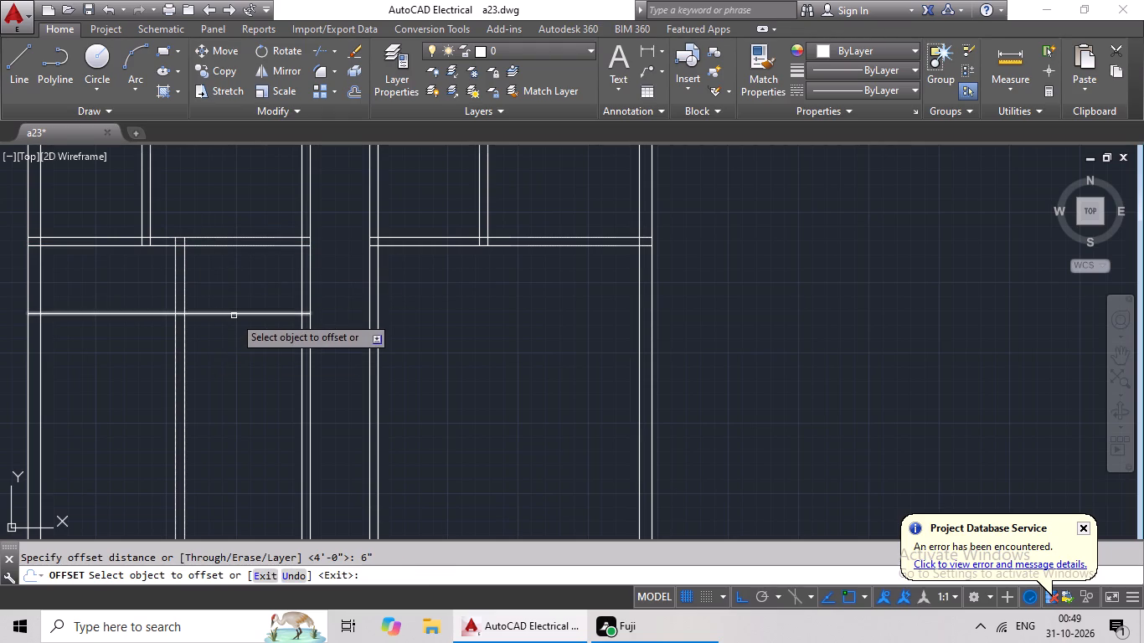
left_click_drag(234, 315, 234, 327)
left_click(236, 350)
key("Escape")
key("Escape")
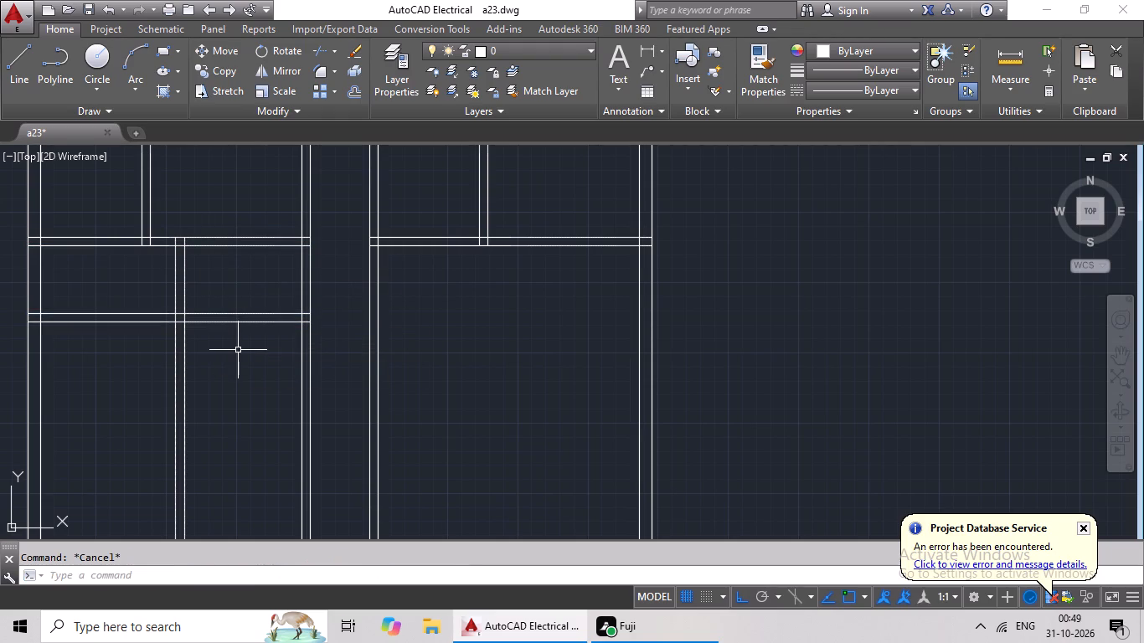
Trim the left wing toilet's wall lines where they extend beyond the toilet's outer corner, both sideways and downward.
type("TR")
key("space")
key("space")
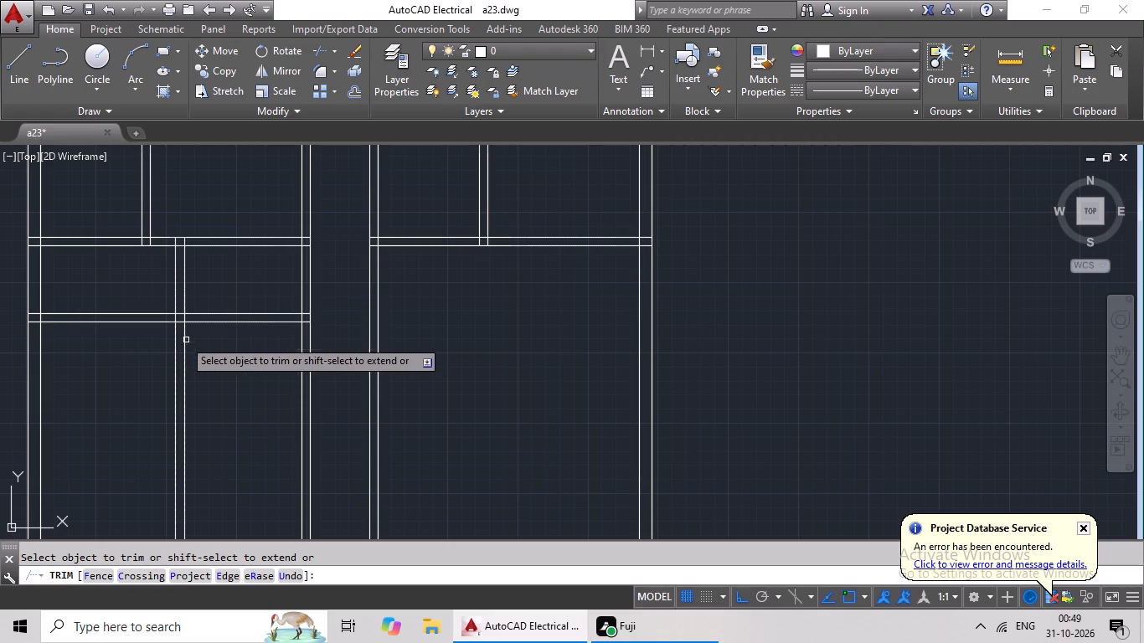
scroll(149, 318, "up", 2)
left_click_drag(161, 291, 136, 392)
left_click(136, 392)
scroll(175, 383, "down", 2)
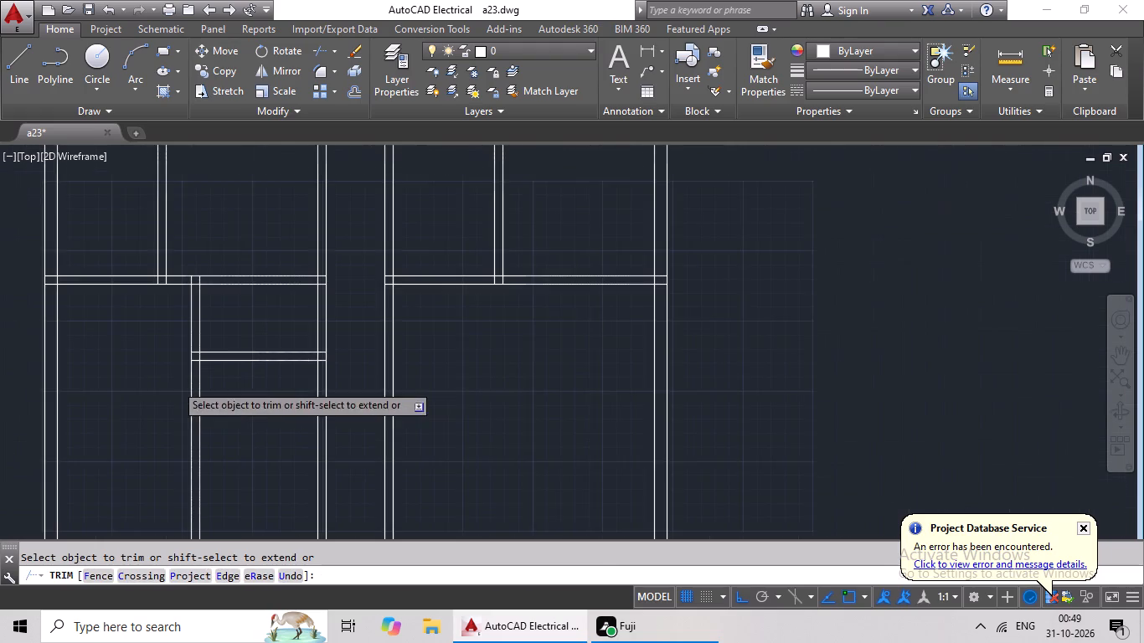
middle_click_drag(175, 383, 302, 384)
left_click_drag(368, 389, 315, 455)
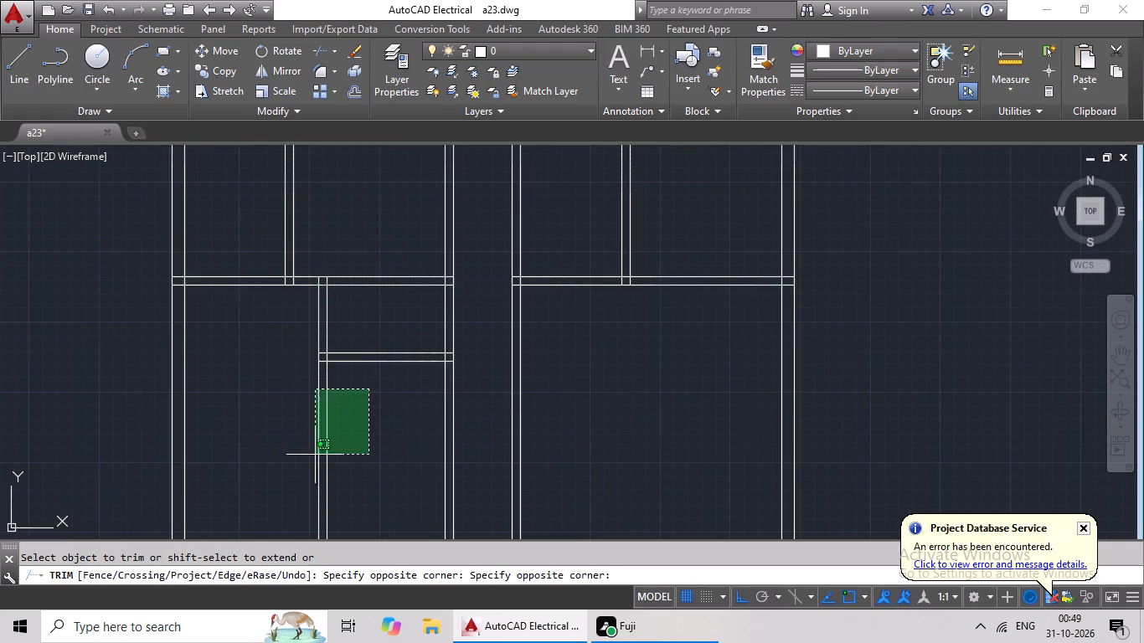
left_click_drag(315, 455, 275, 507)
left_click_drag(275, 507, 291, 500)
middle_click_drag(349, 452, 251, 494)
key("Escape")
key("Escape")
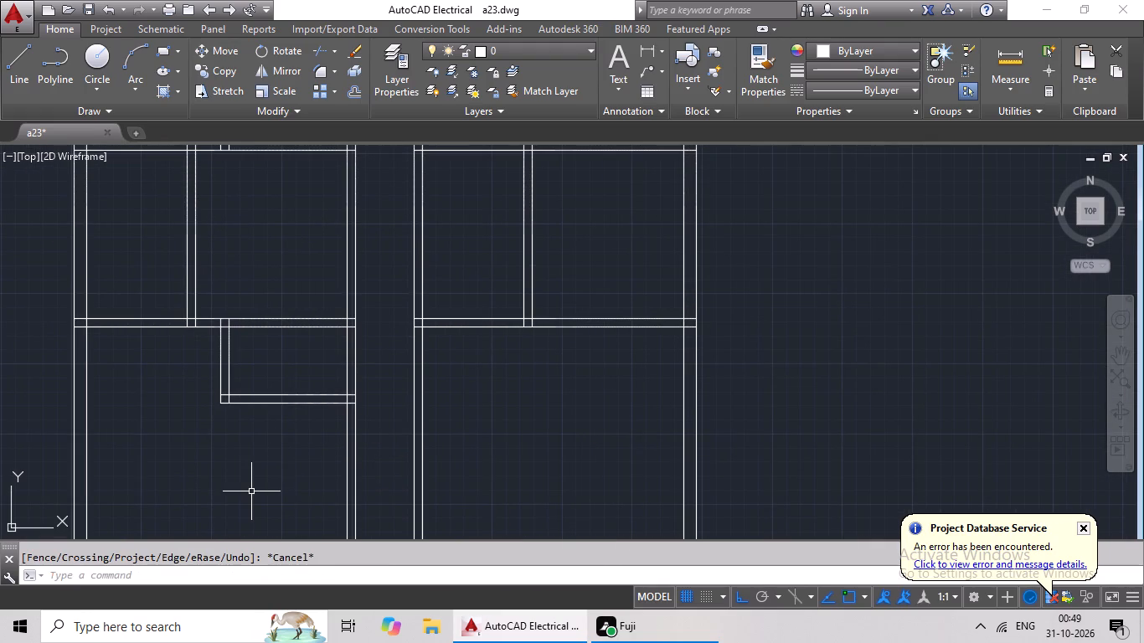
Offset the inner line of the right wing's outer wall 7' inward for the toilet's side wall.
key("o")
key("Return")
type("7'")
key("Return")
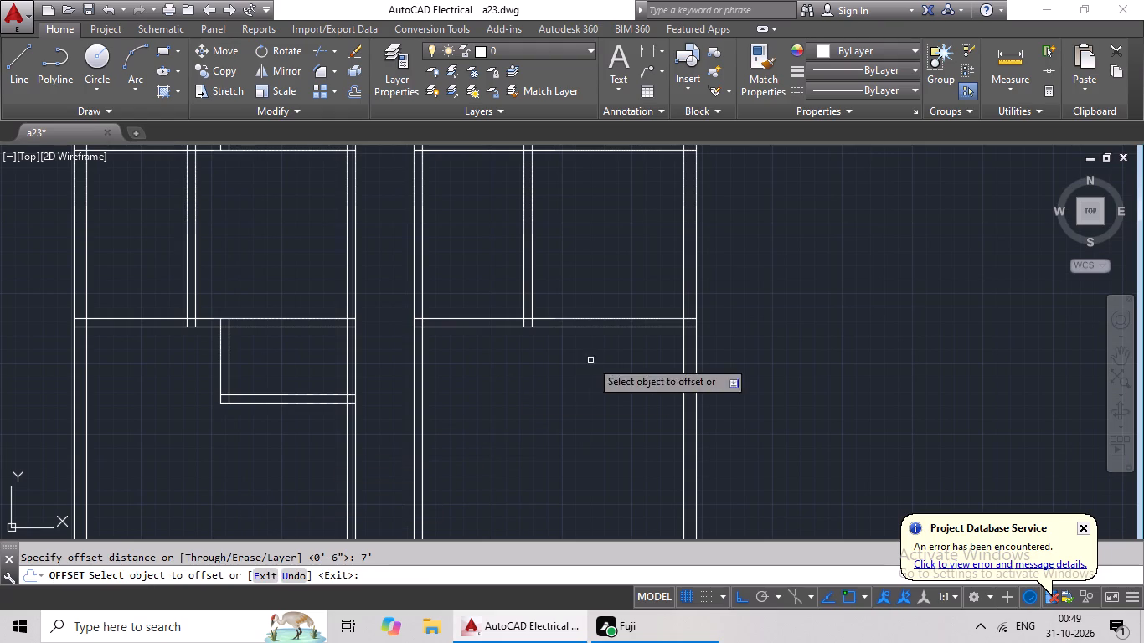
left_click_drag(682, 363, 667, 373)
left_click(626, 388)
key("Escape")
key("Escape")
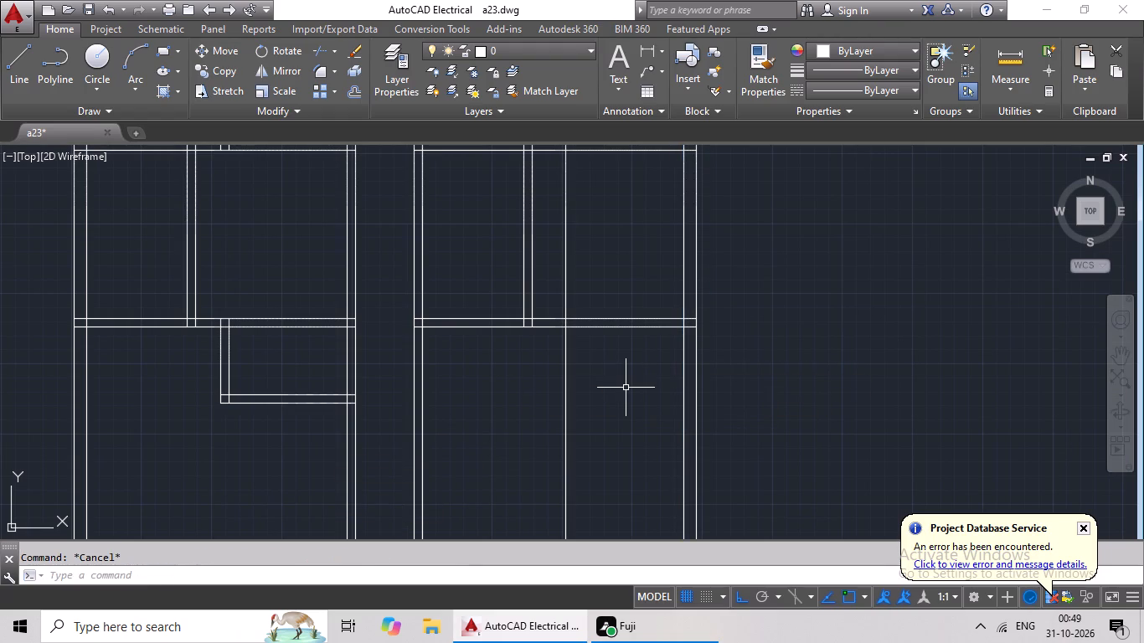
Offset the right wing's new vertical toilet line 6" to the left for the wall thickness.
key("o")
key("Return")
key("6")
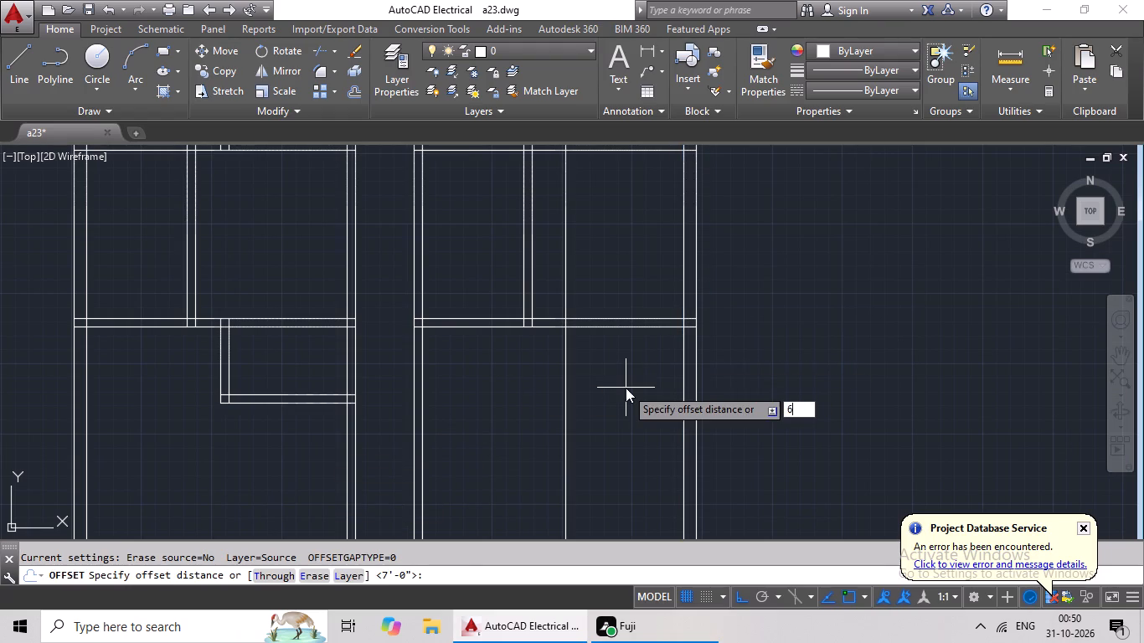
key("shift+quotedbl")
key("Return")
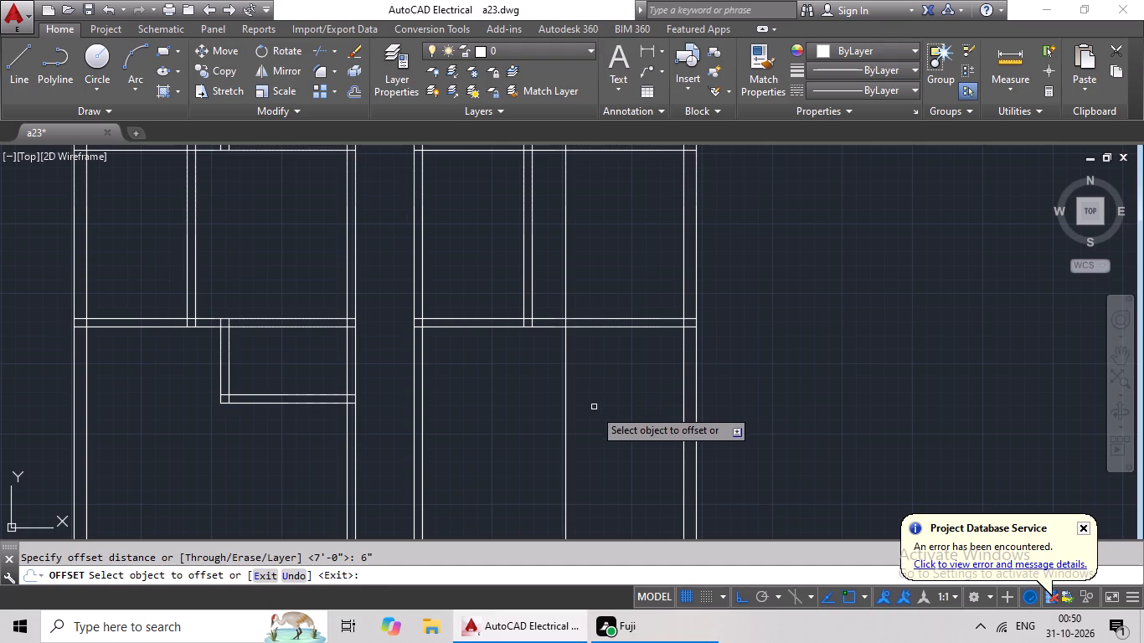
left_click_drag(564, 447, 555, 458)
left_click(525, 471)
middle_click_drag(605, 411, 568, 476)
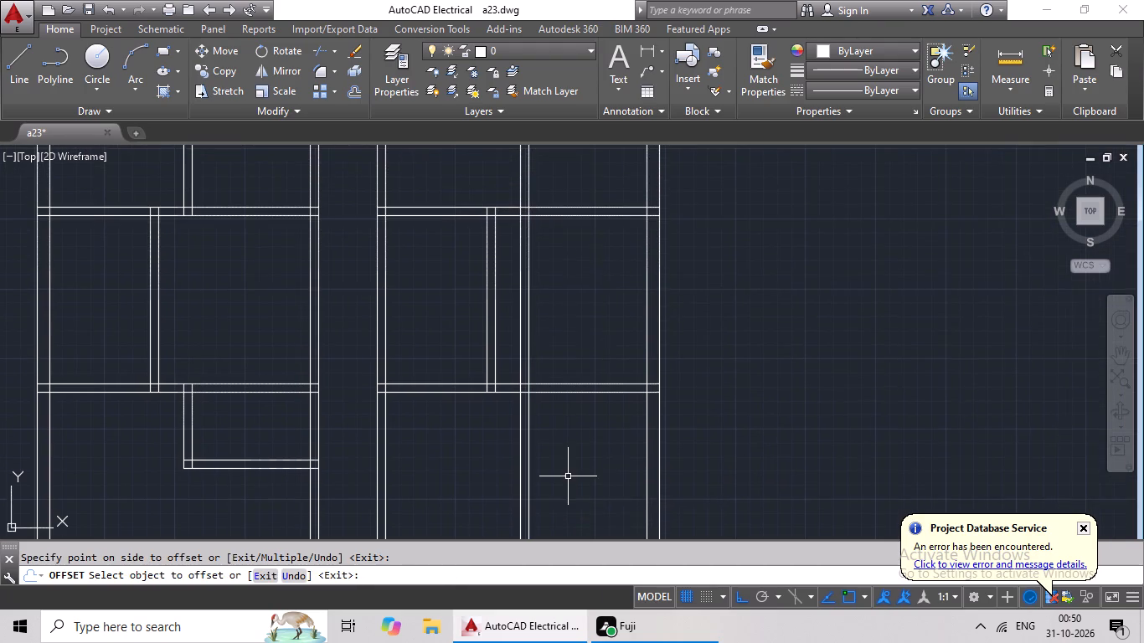
key("Escape")
key("Escape")
key("Escape")
key("Escape")
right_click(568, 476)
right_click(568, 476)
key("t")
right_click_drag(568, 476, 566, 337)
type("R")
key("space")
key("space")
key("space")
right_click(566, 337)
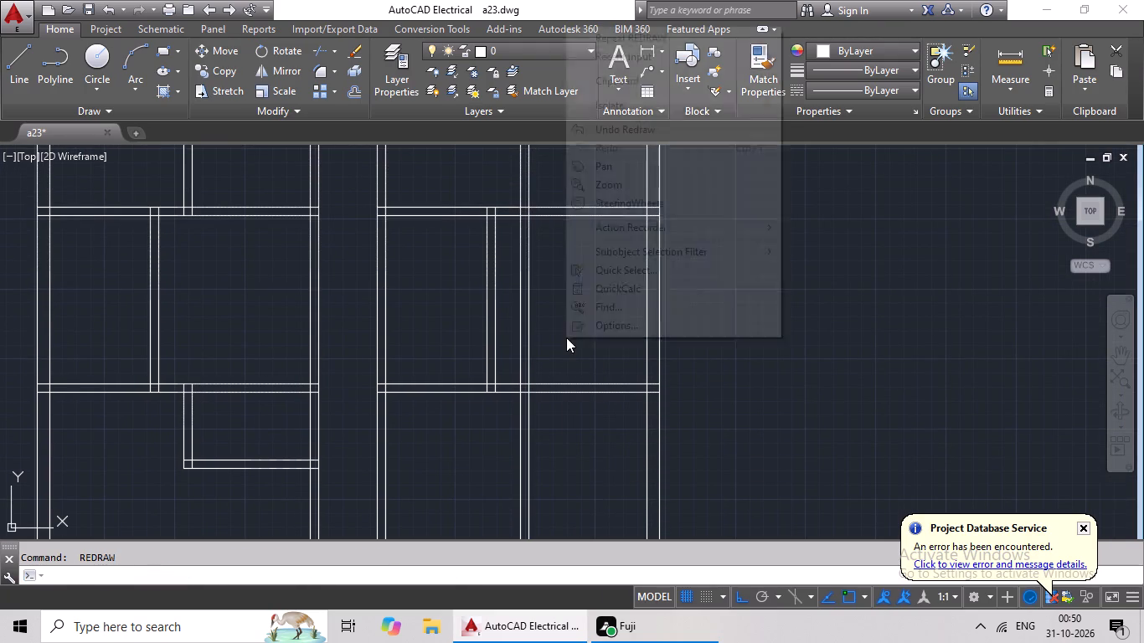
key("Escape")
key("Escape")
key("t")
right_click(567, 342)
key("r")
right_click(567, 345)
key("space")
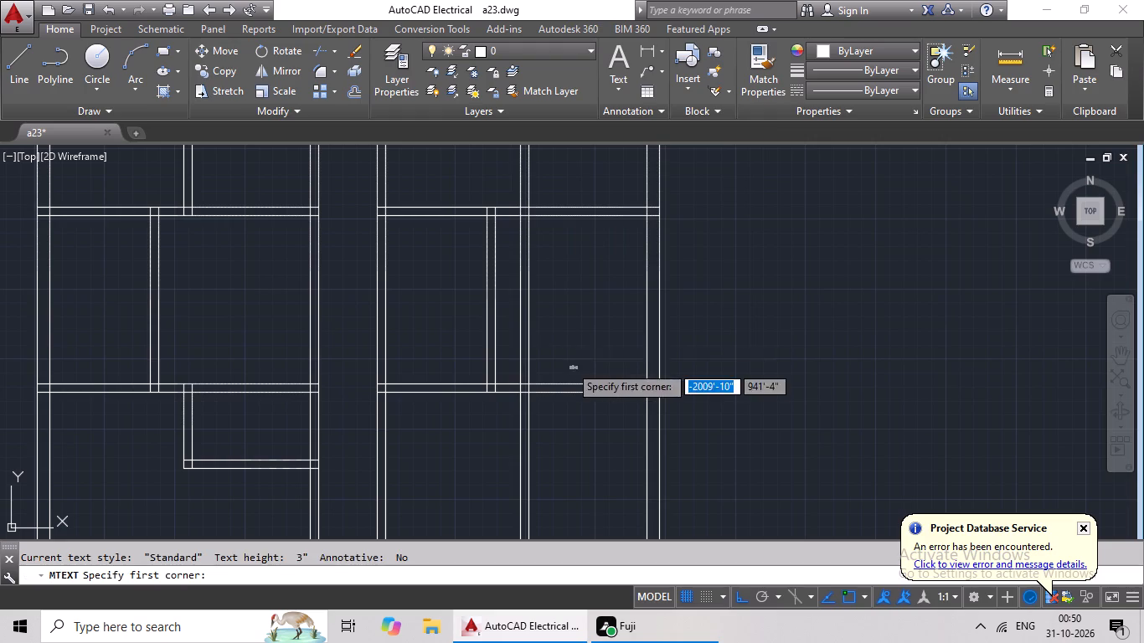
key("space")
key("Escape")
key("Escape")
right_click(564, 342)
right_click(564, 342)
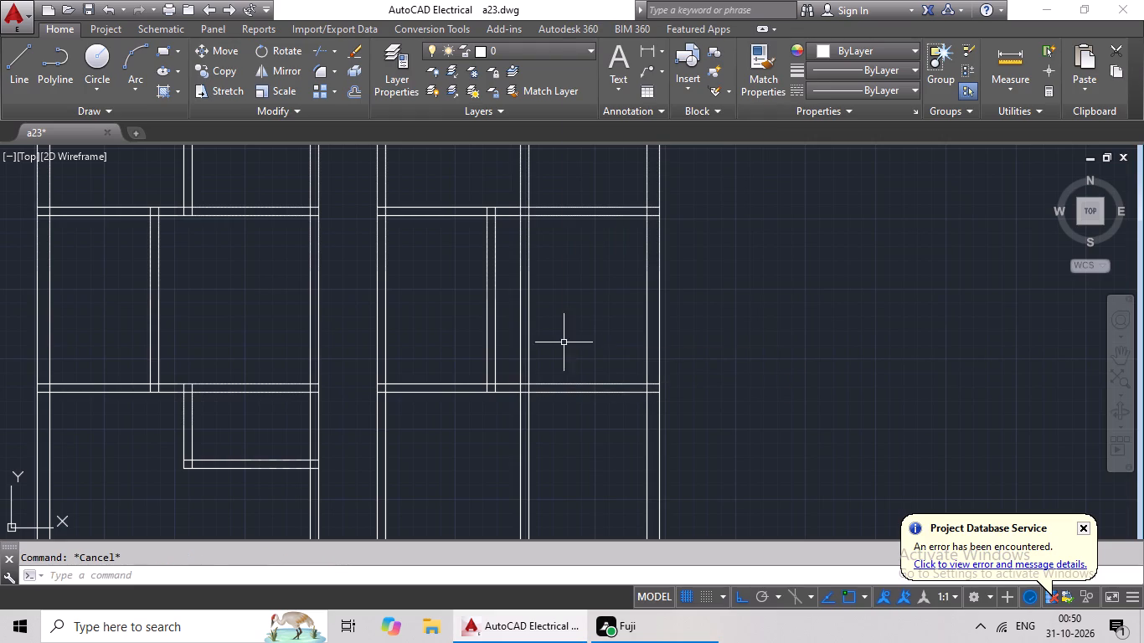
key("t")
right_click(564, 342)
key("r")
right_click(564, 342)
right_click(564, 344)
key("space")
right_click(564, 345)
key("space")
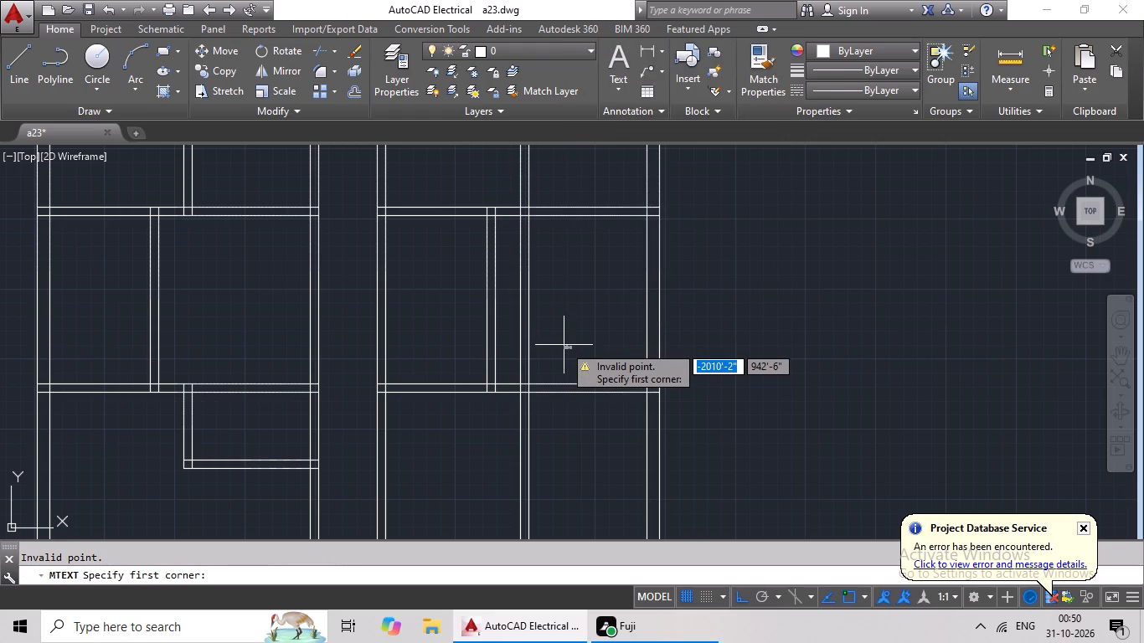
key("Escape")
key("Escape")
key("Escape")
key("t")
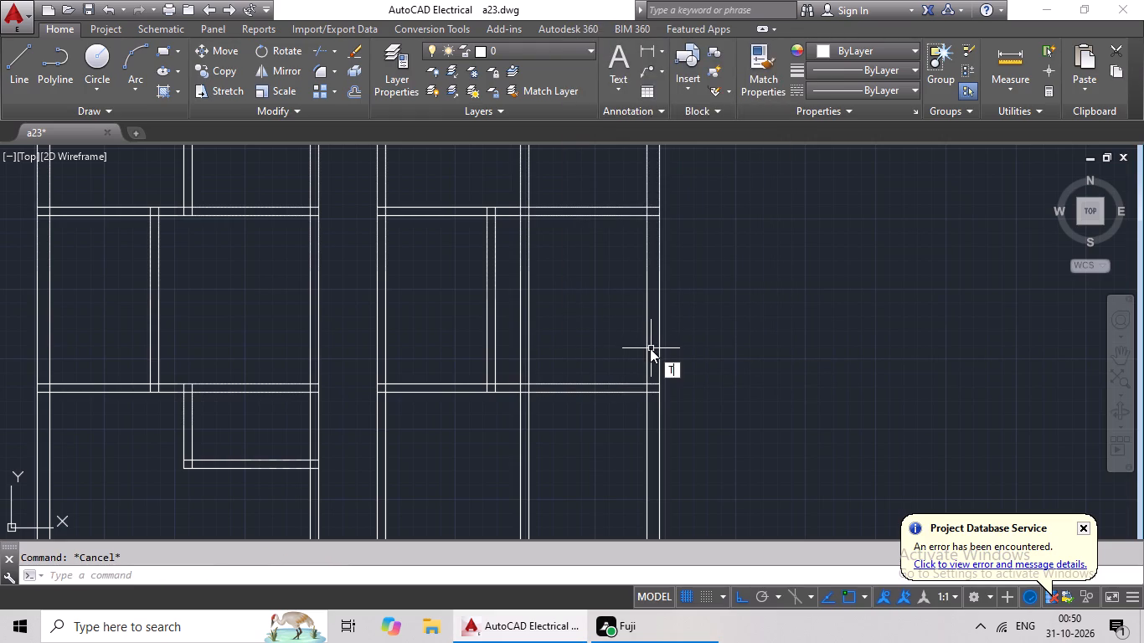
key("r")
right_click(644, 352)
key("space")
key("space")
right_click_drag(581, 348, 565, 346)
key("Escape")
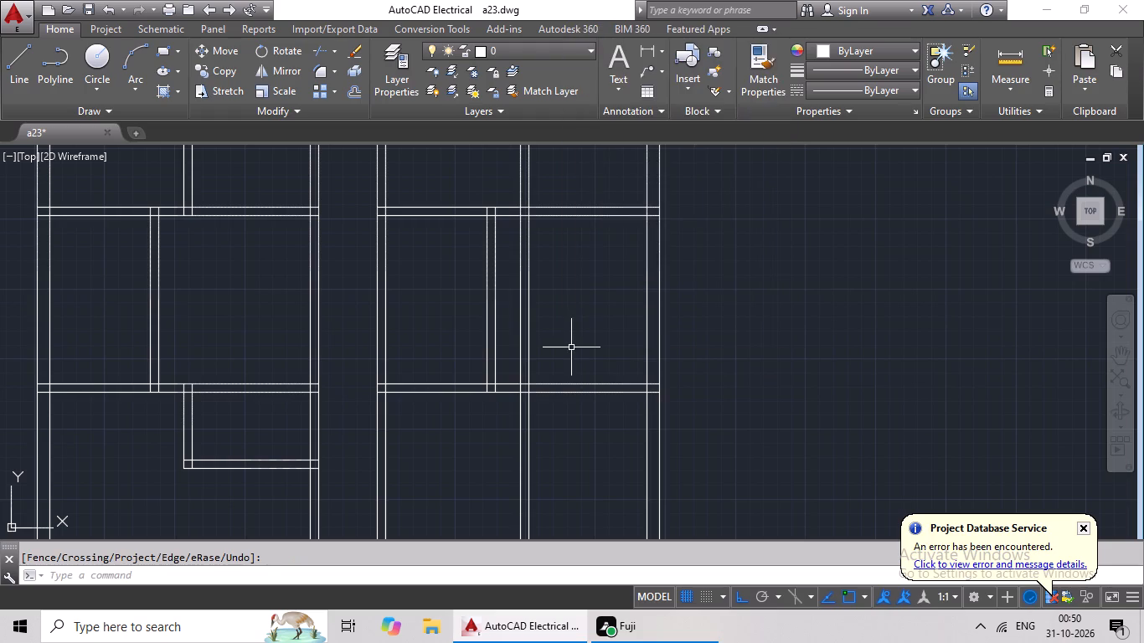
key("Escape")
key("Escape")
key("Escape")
Trim the new vertical toilet wall lines where they run through the rooms above the right wing's fifth cross wall.
key("t")
key("r")
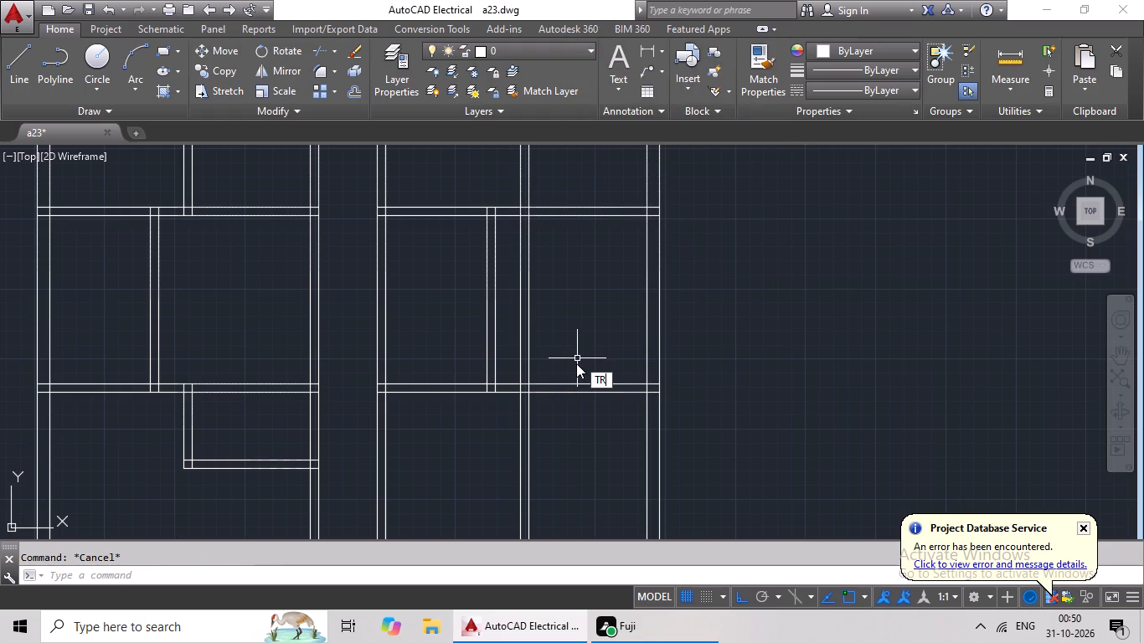
key("space")
key("space")
scroll(527, 348, "up", 1)
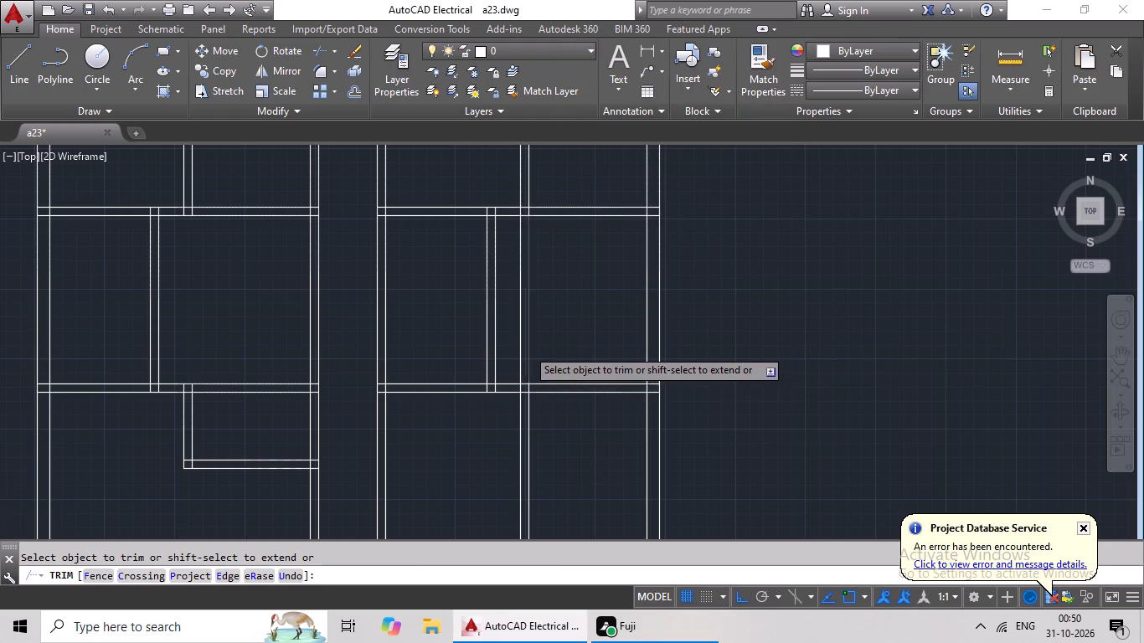
scroll(527, 348, "up", 1)
left_click_drag(605, 303, 489, 406)
scroll(567, 364, "down", 3)
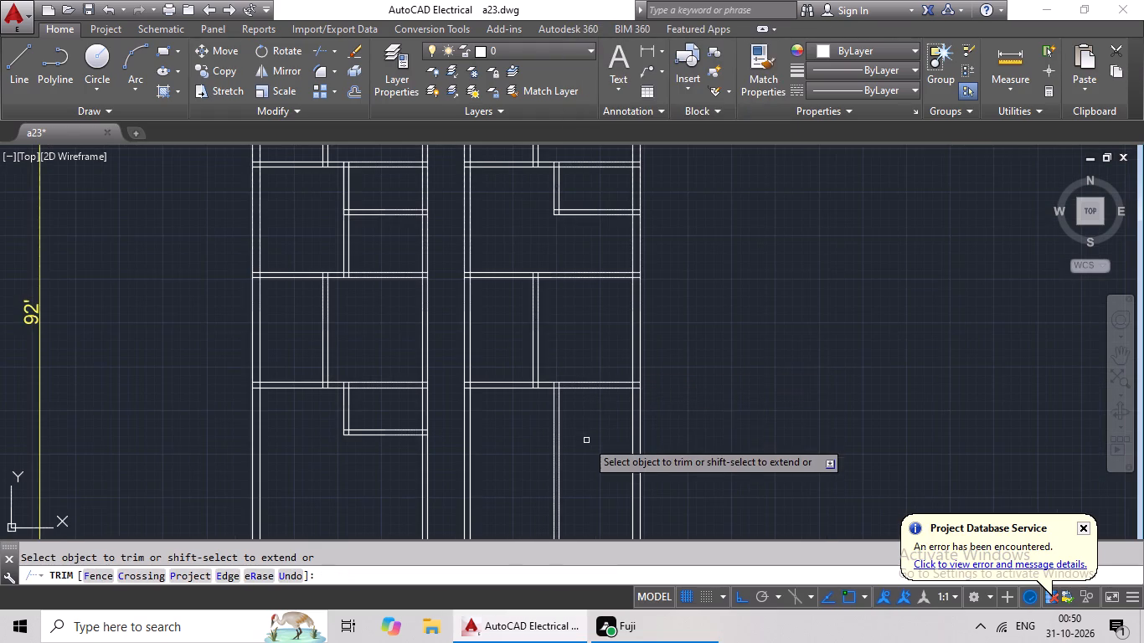
middle_click_drag(586, 437, 542, 297)
key("Escape")
key("Escape")
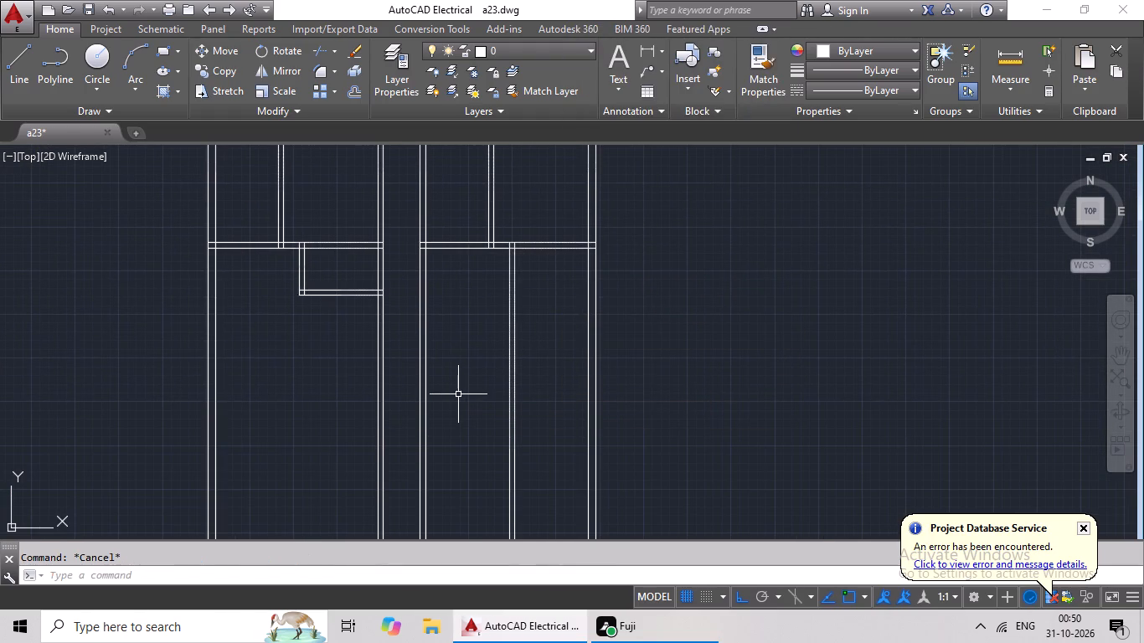
Offset the lower line of the right wing's fifth cross wall 4' downward for the toilet's lower wall.
key("o")
key("Return")
type("4'")
key("Return")
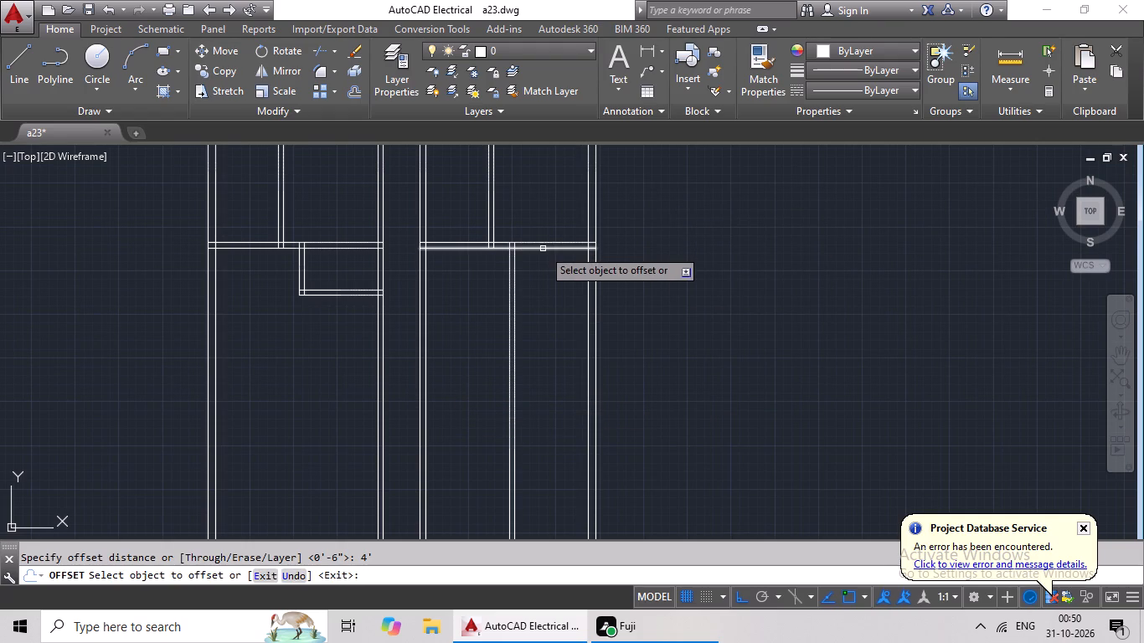
left_click_drag(543, 249, 543, 263)
left_click(551, 327)
key("Escape")
Offset the right wing's new horizontal toilet line 6" downward to give the wall its thickness.
key("o")
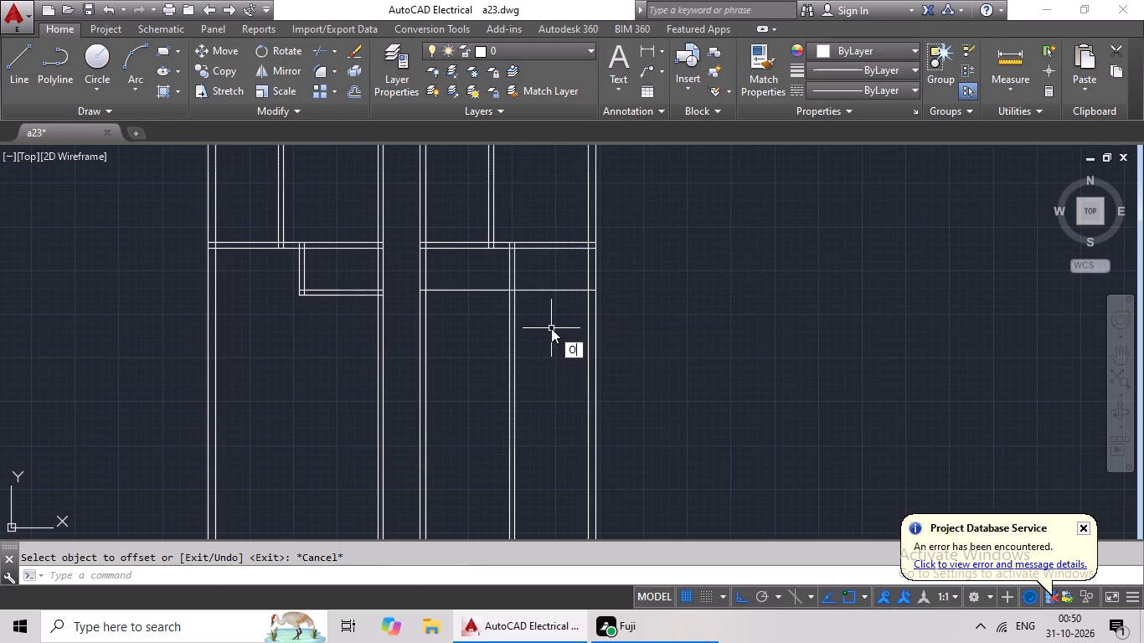
key("Return")
type("6\"")
key("Return")
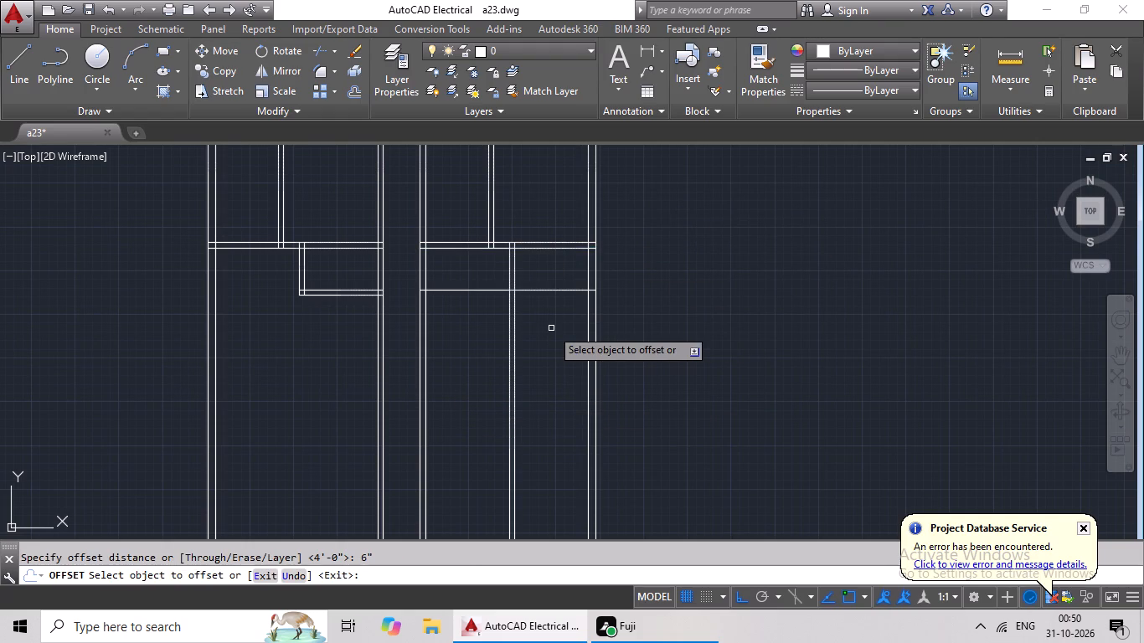
left_click_drag(559, 291, 557, 311)
left_click(555, 347)
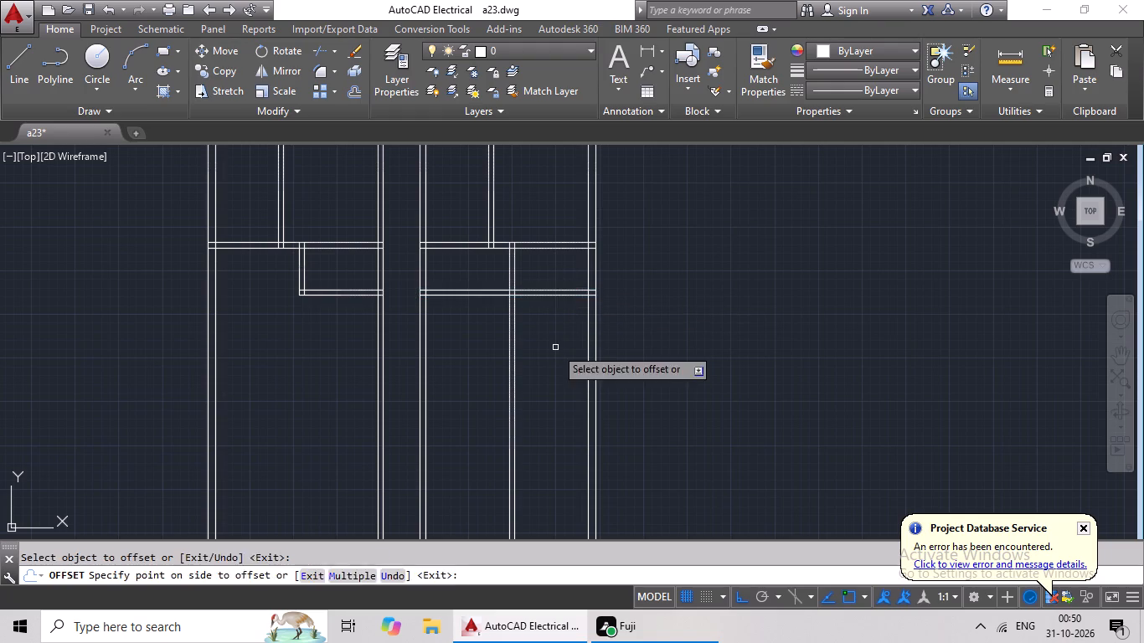
key("Escape")
key("Escape")
Trim the right wing toilet's wall lines across the adjoining room and below the toilet's lower wall.
type("TR")
key("space")
key("space")
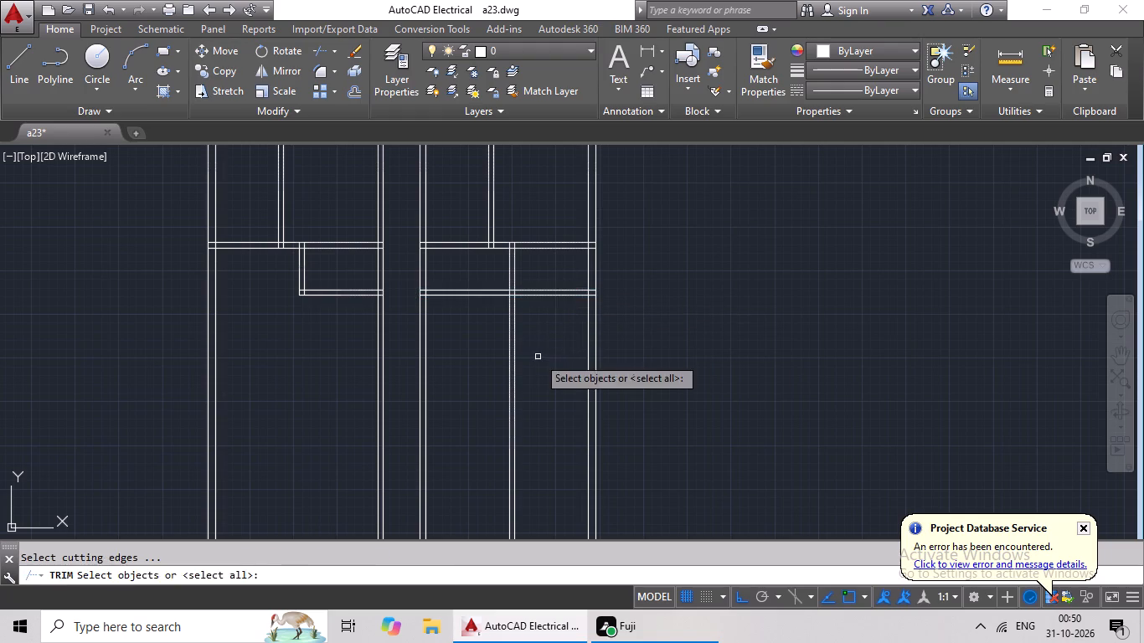
scroll(467, 283, "up", 2)
left_click_drag(469, 274, 414, 373)
left_click(414, 373)
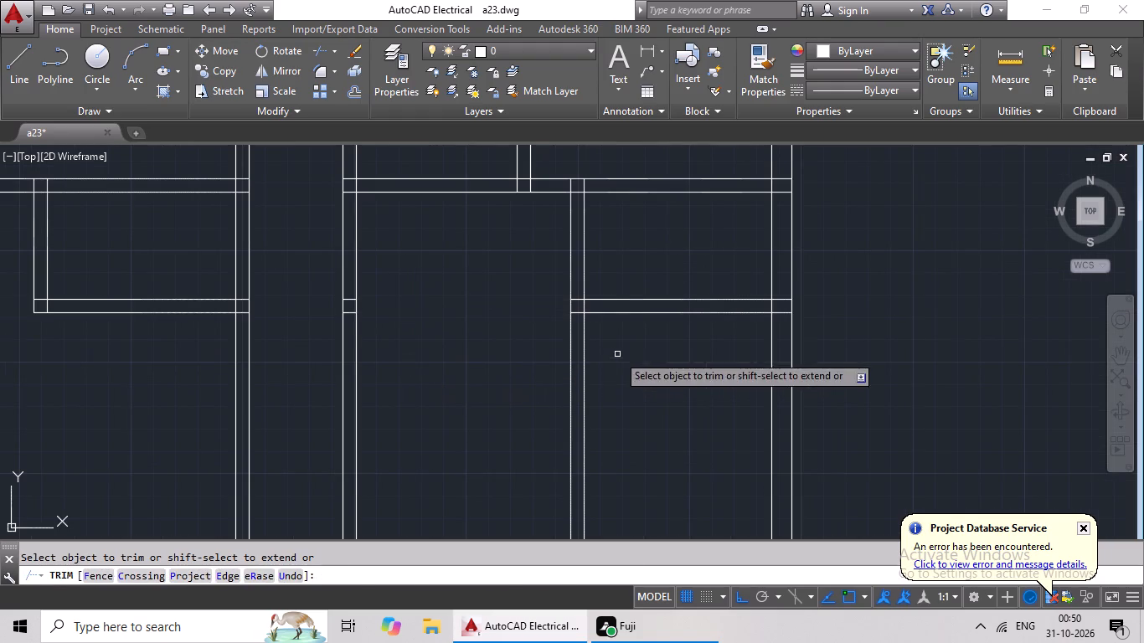
left_click_drag(626, 352, 492, 423)
left_click(492, 423)
key("Escape")
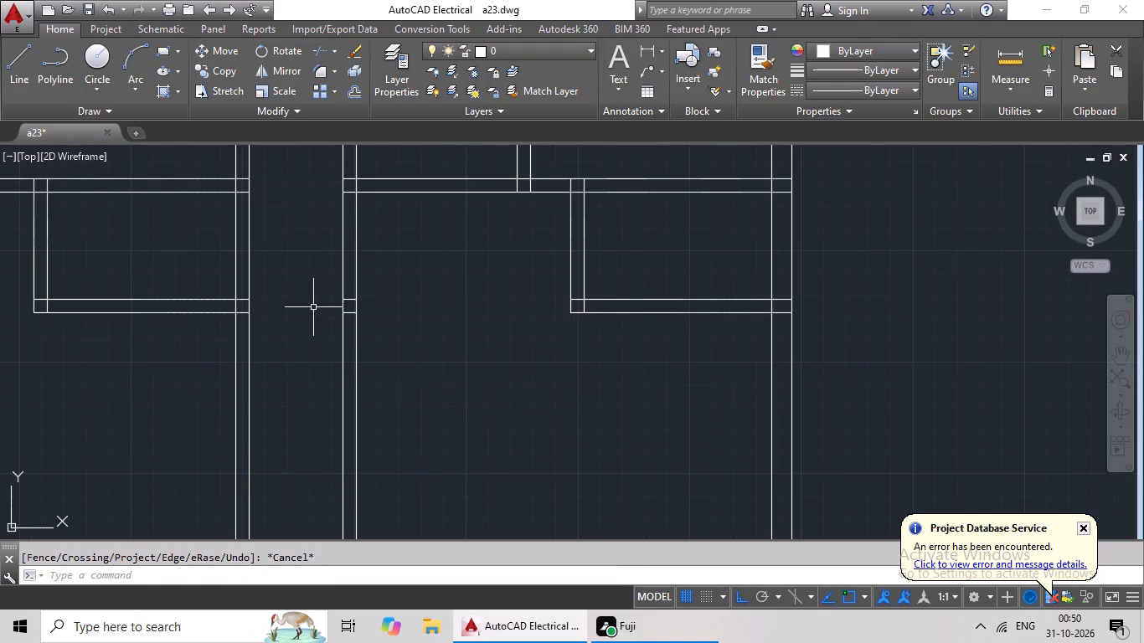
Erase the two short leftover line pieces inside the right wing's corridor wall beside the toilet.
scroll(339, 302, "up", 5)
left_click_drag(434, 226, 370, 453)
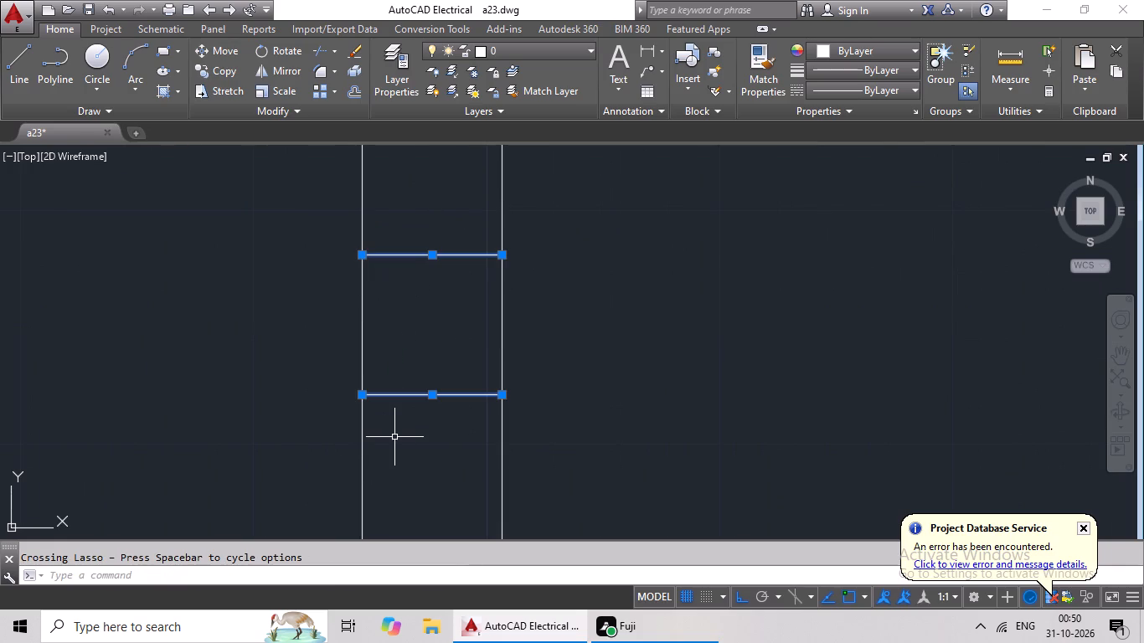
key("Delete")
scroll(583, 344, "down", 5)
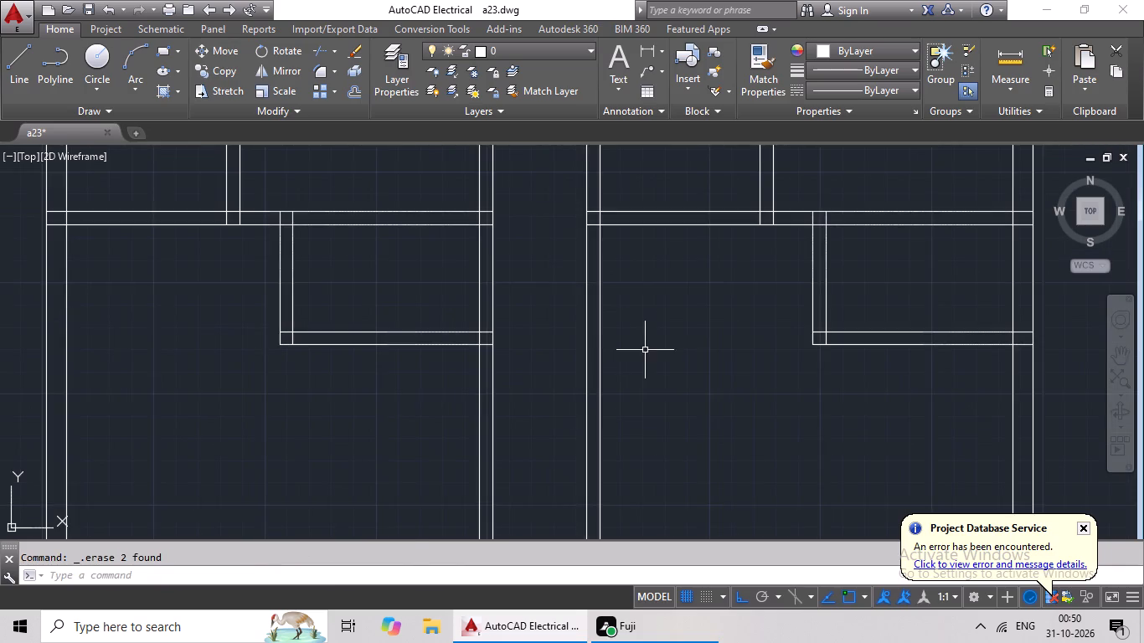
Offset the lower line of the fifth cross wall 10' downward in both the right and left wings.
middle_click_drag(635, 350, 531, 345)
key("Escape")
key("o")
key("Return")
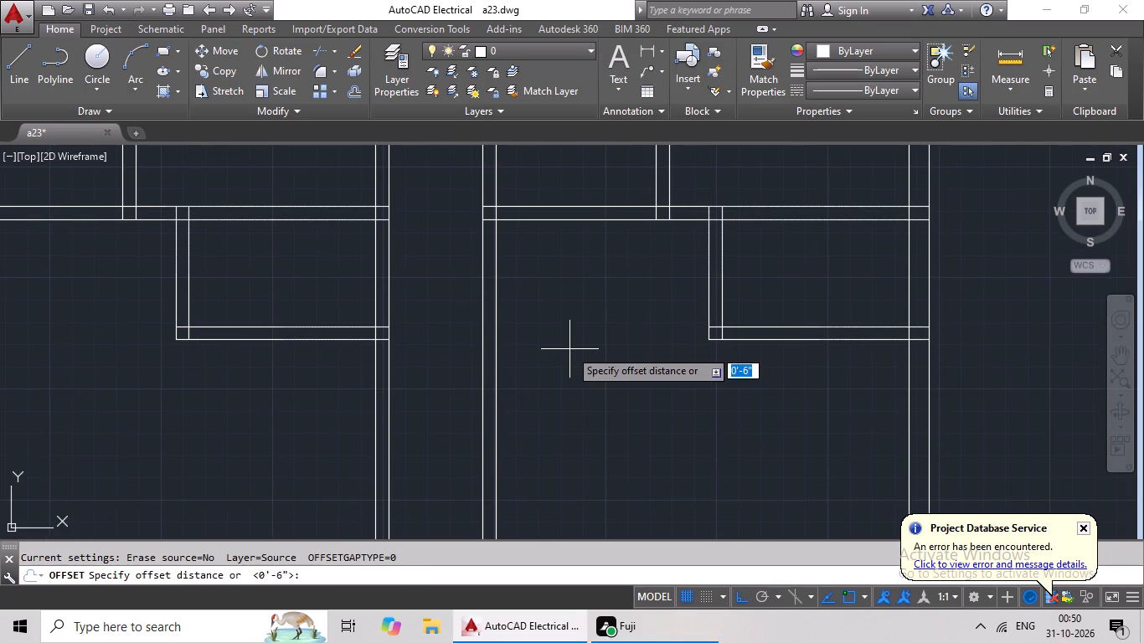
type("10'")
key("Return")
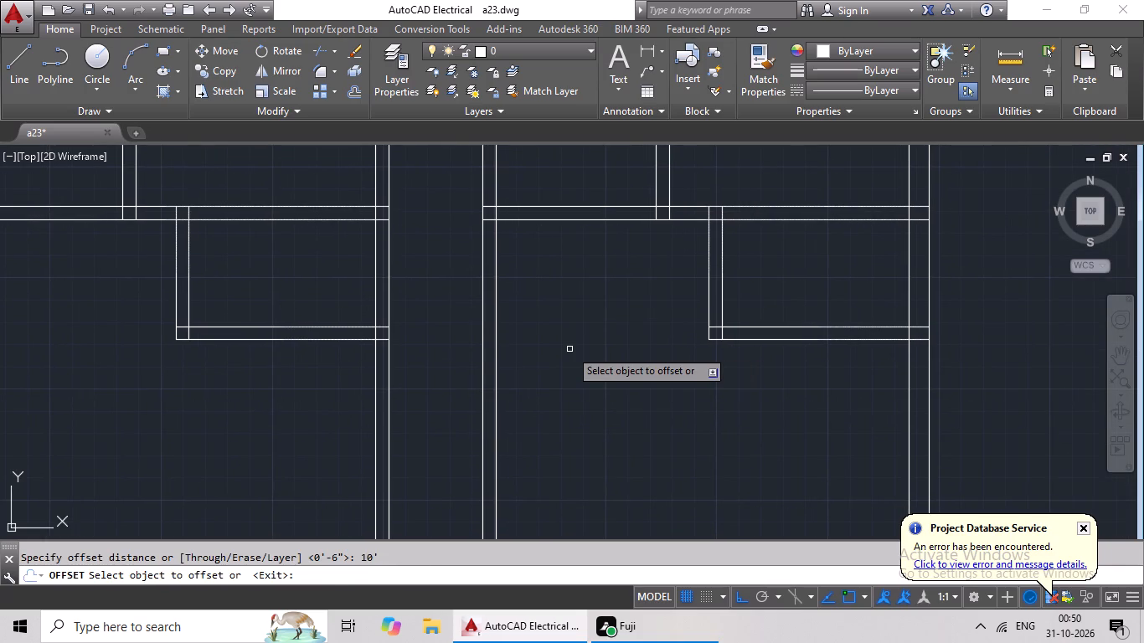
left_click(612, 221)
left_click(616, 289)
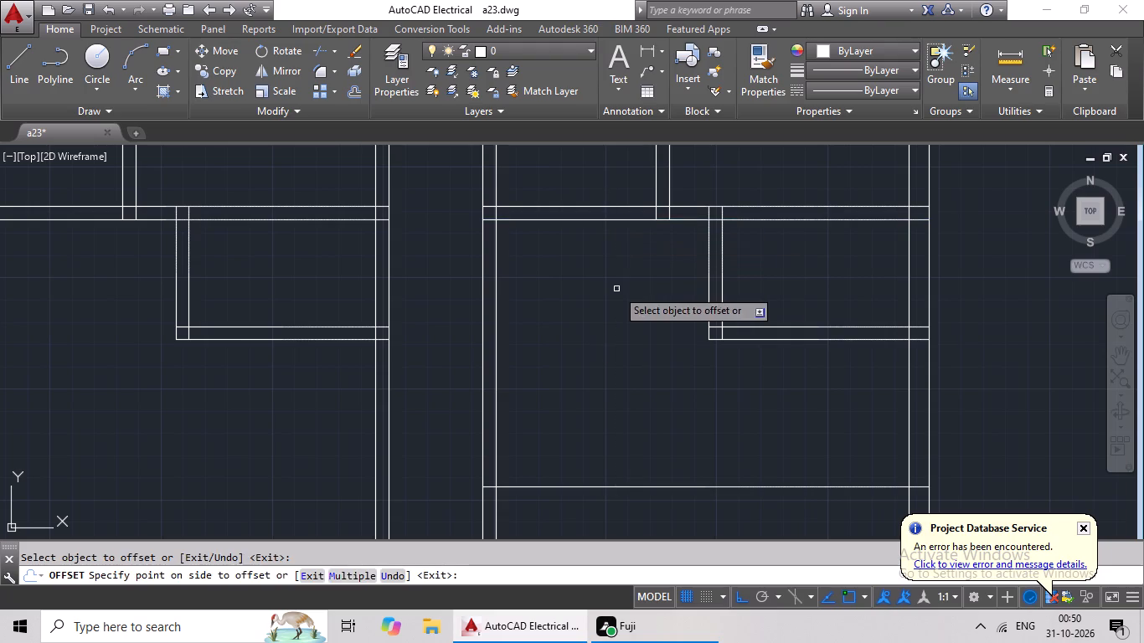
left_click(273, 218)
left_click(229, 384)
key("Escape")
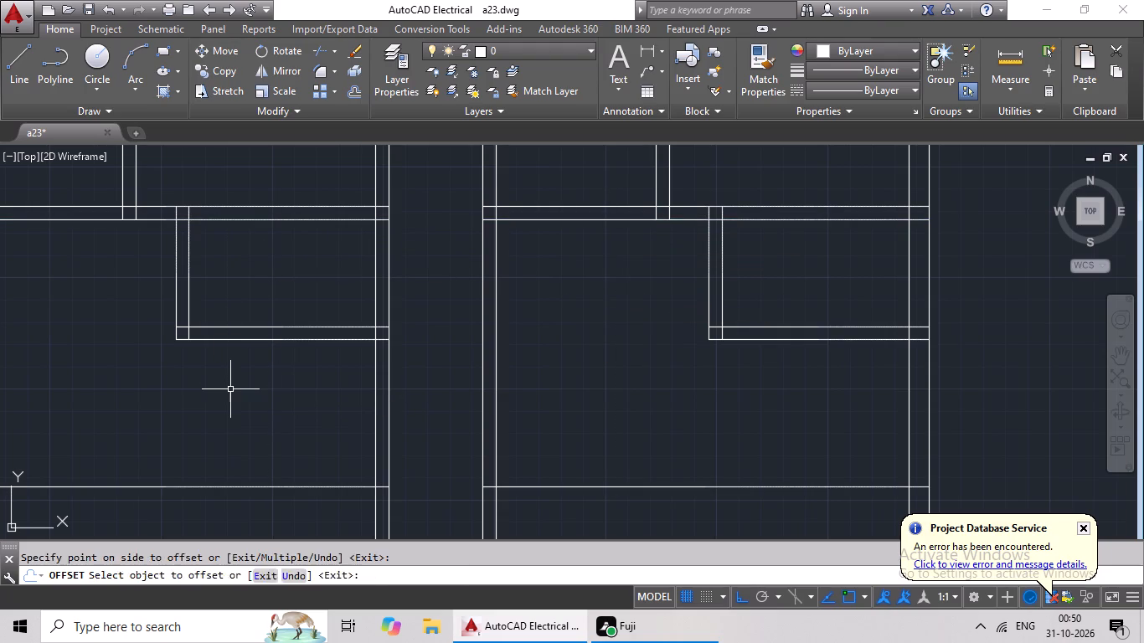
key("Escape")
key("Escape")
Offset the new sixth cross wall line 6" downward in both wings to give the walls their thickness.
key("o")
key("Return")
type("6\"")
key("Return")
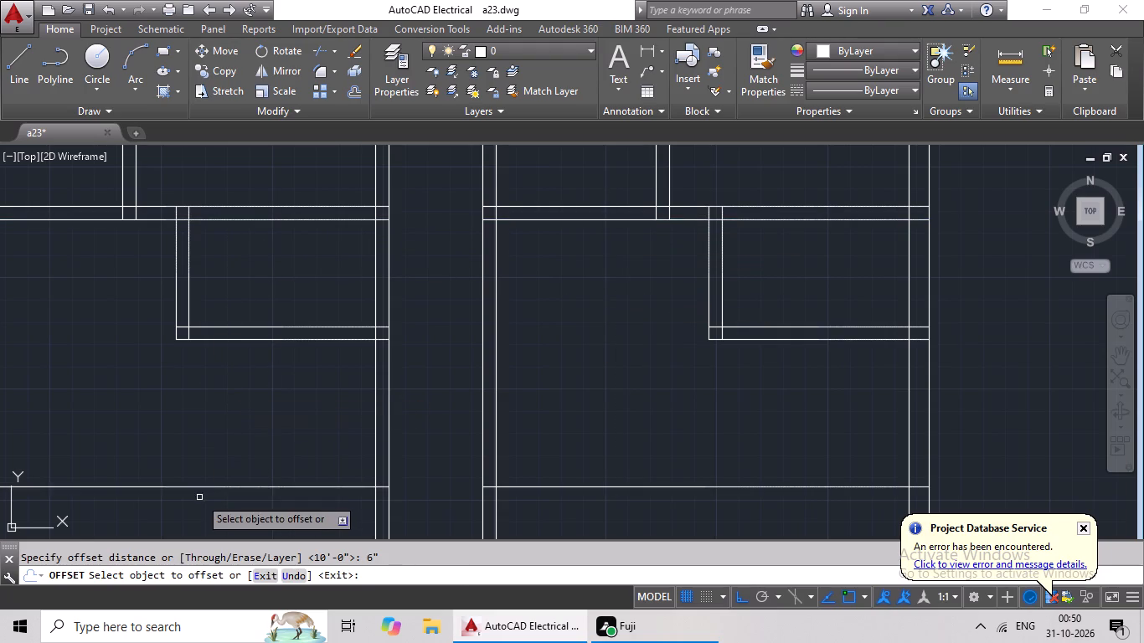
left_click_drag(204, 487, 200, 515)
left_click_drag(191, 531, 209, 523)
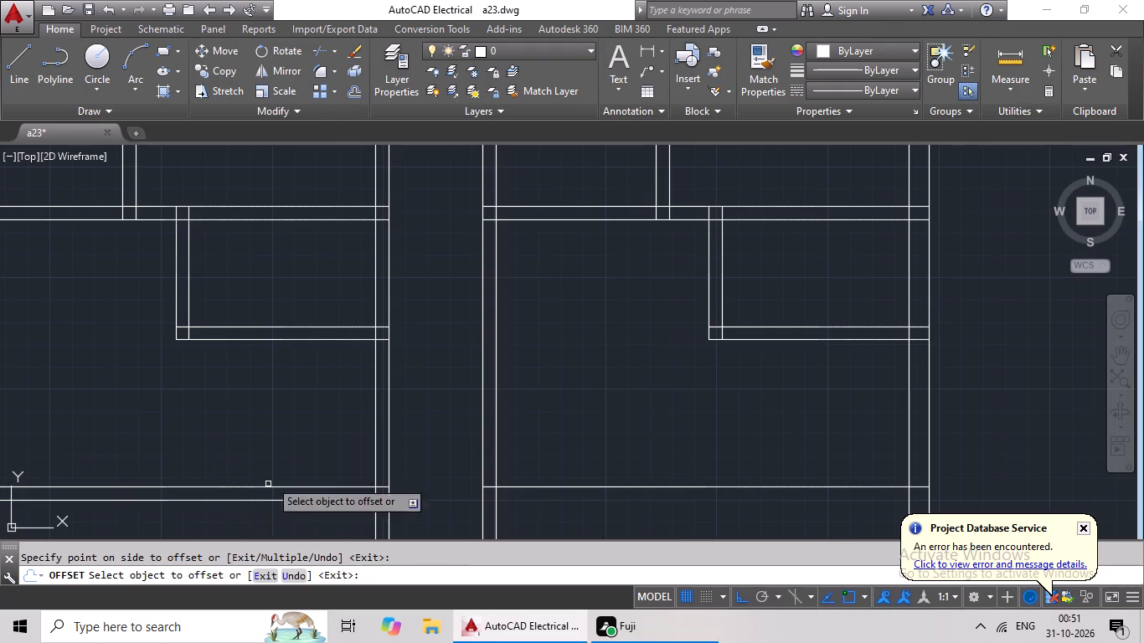
scroll(303, 424, "down", 1)
middle_click_drag(304, 419, 297, 287)
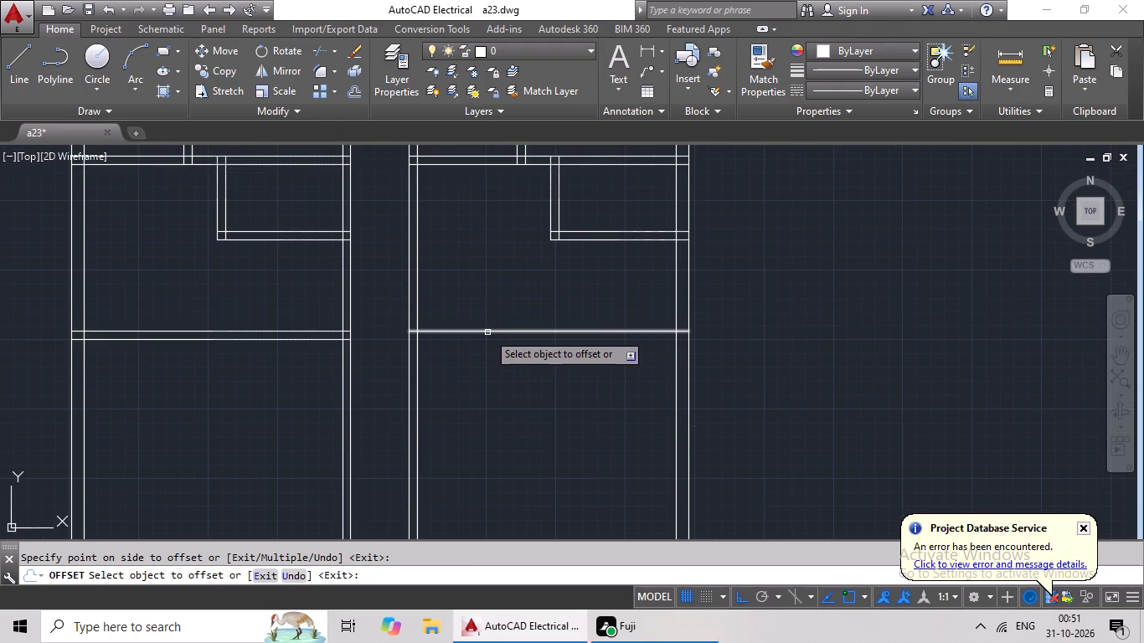
left_click_drag(487, 332, 491, 343)
left_click(498, 375)
scroll(518, 358, "up", 2)
scroll(519, 360, "down", 4)
middle_click_drag(523, 383, 493, 391)
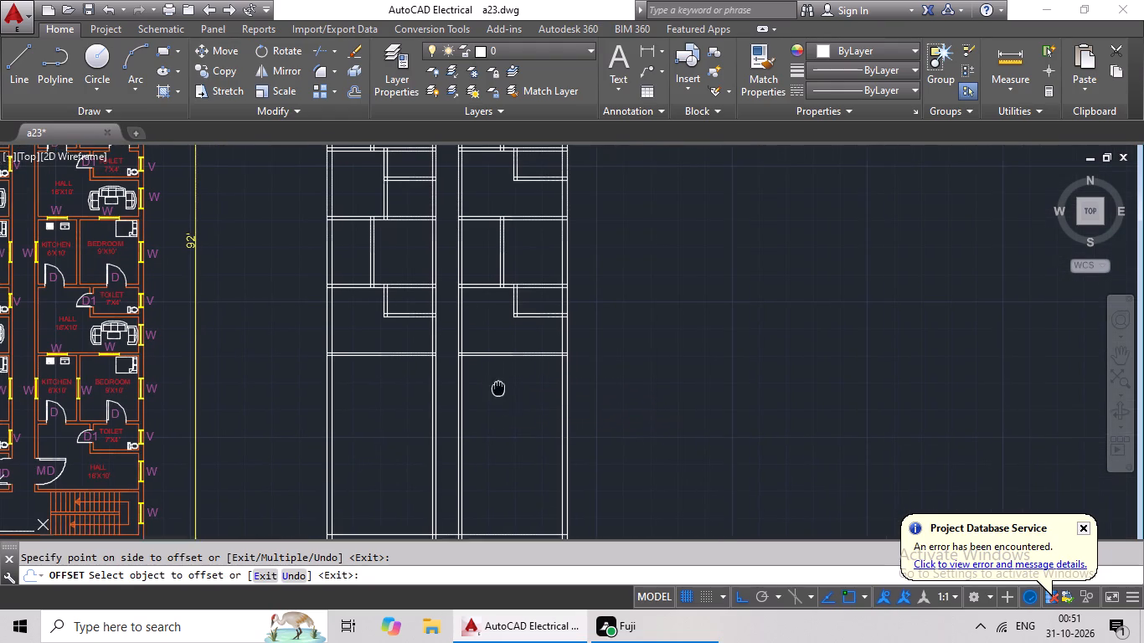
middle_click_drag(493, 391, 492, 391)
key("Escape")
key("Escape")
key("Escape")
Offset the inner line of the right wing's outer wall 9' toward the corridor for the bedroom partition.
key("o")
key("Return")
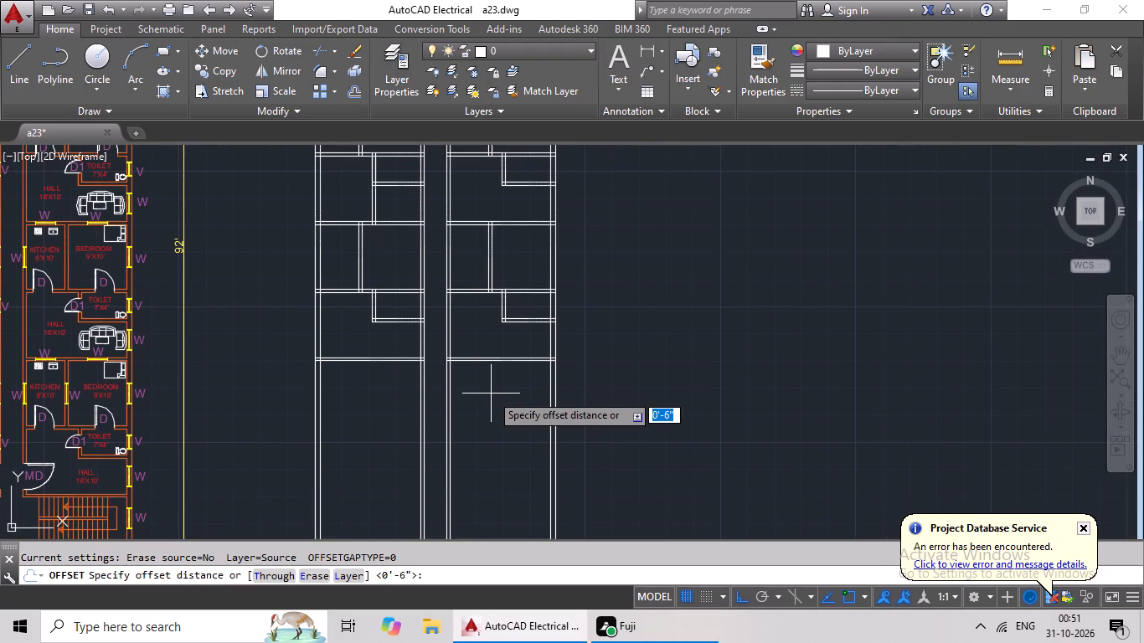
type("9'")
key("Return")
scroll(548, 402, "up", 2)
left_click_drag(551, 399, 527, 414)
left_click(477, 437)
scroll(487, 418, "down", 1)
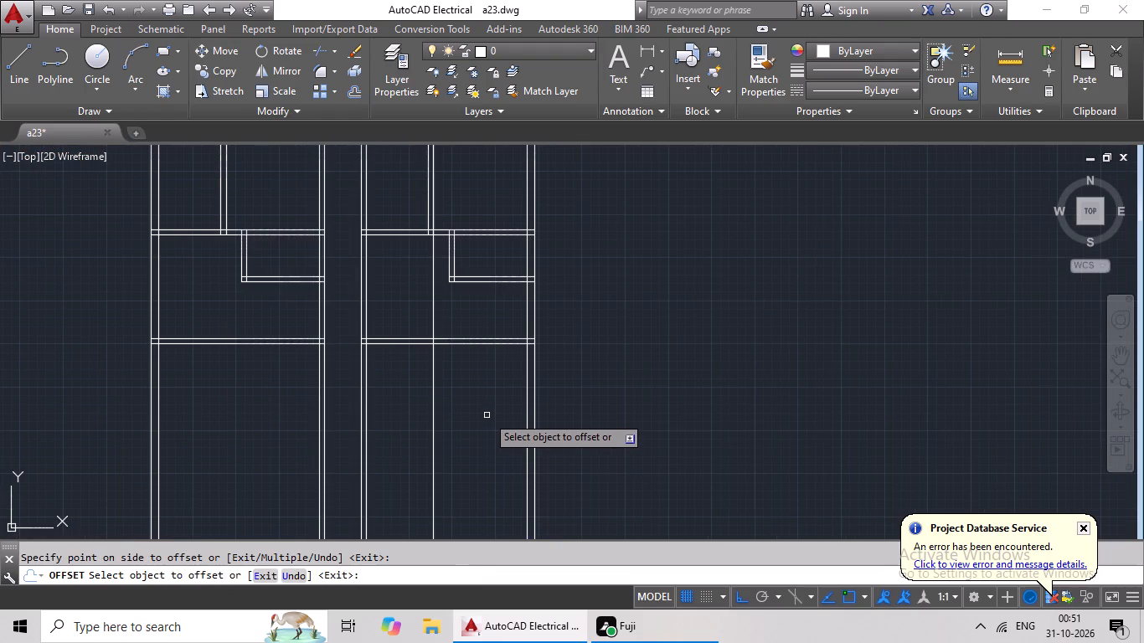
left_click(487, 415)
key("Escape")
key("Escape")
key("Escape")
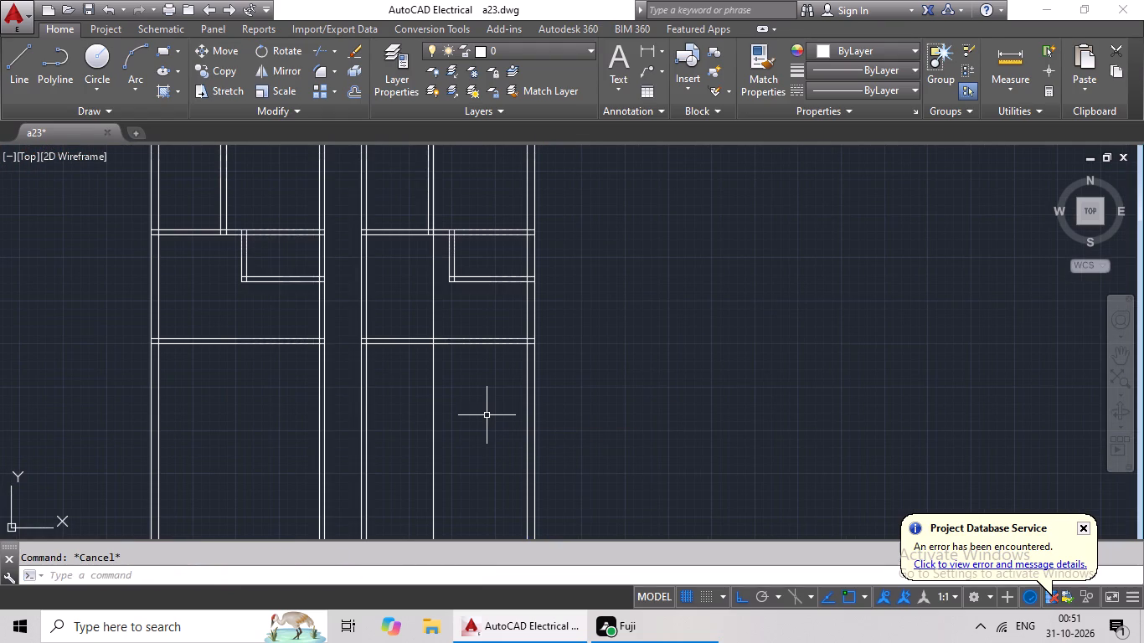
Offset the right wing's new vertical partition line 6" toward the corridor to give the wall its thickness.
key("o")
key("Return")
key("9")
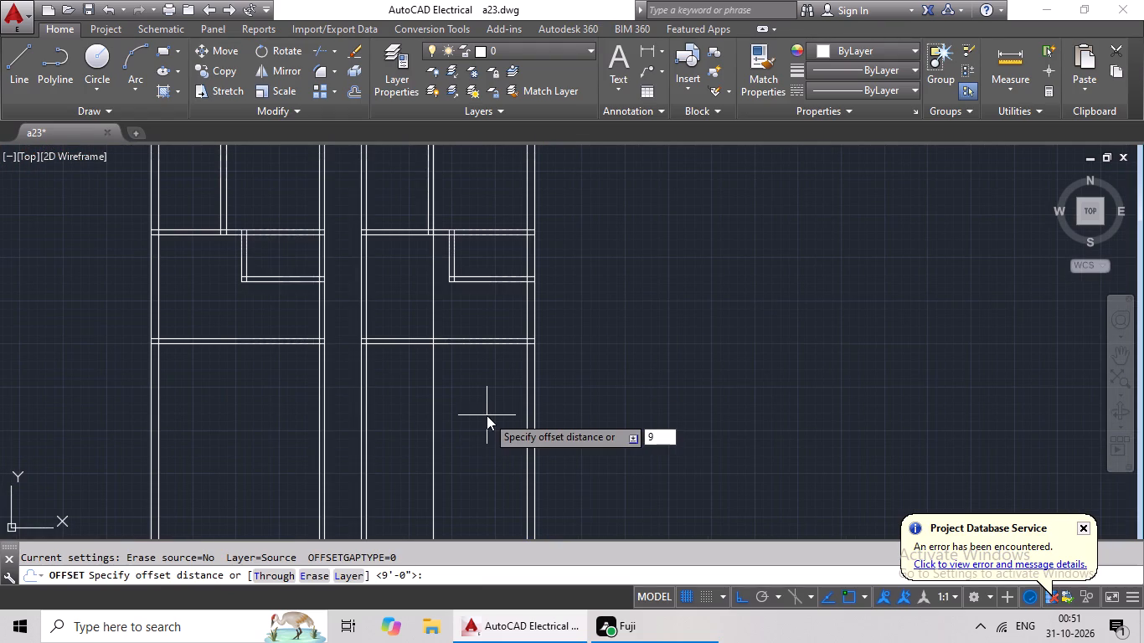
key("BackSpace")
type("6\"")
key("Return")
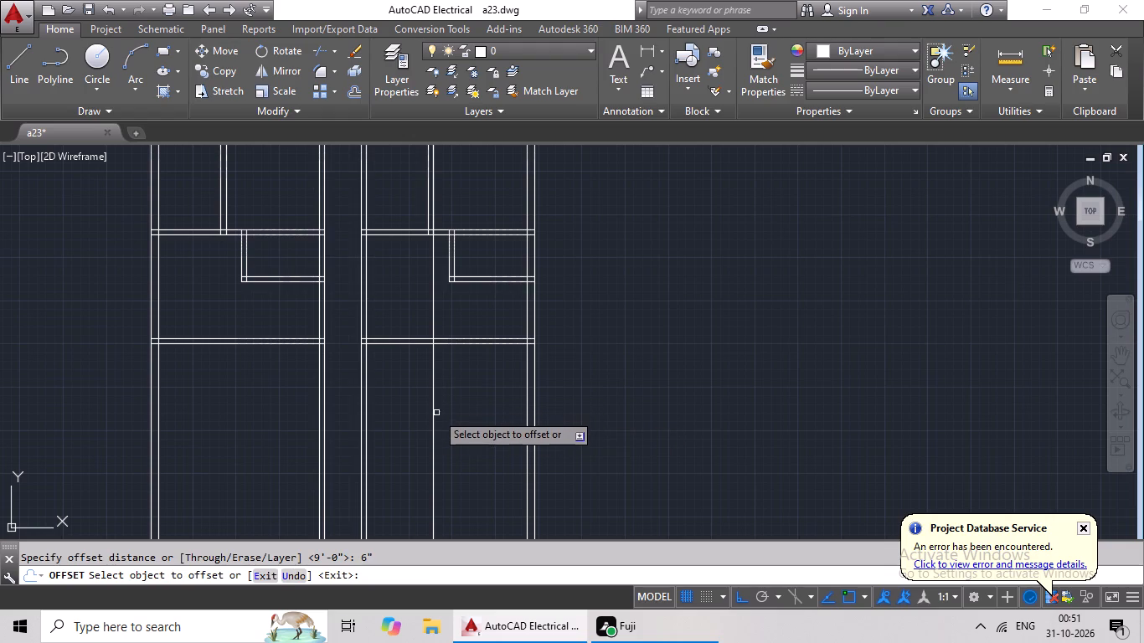
left_click(430, 423)
left_click_drag(431, 424, 393, 441)
left_click(388, 444)
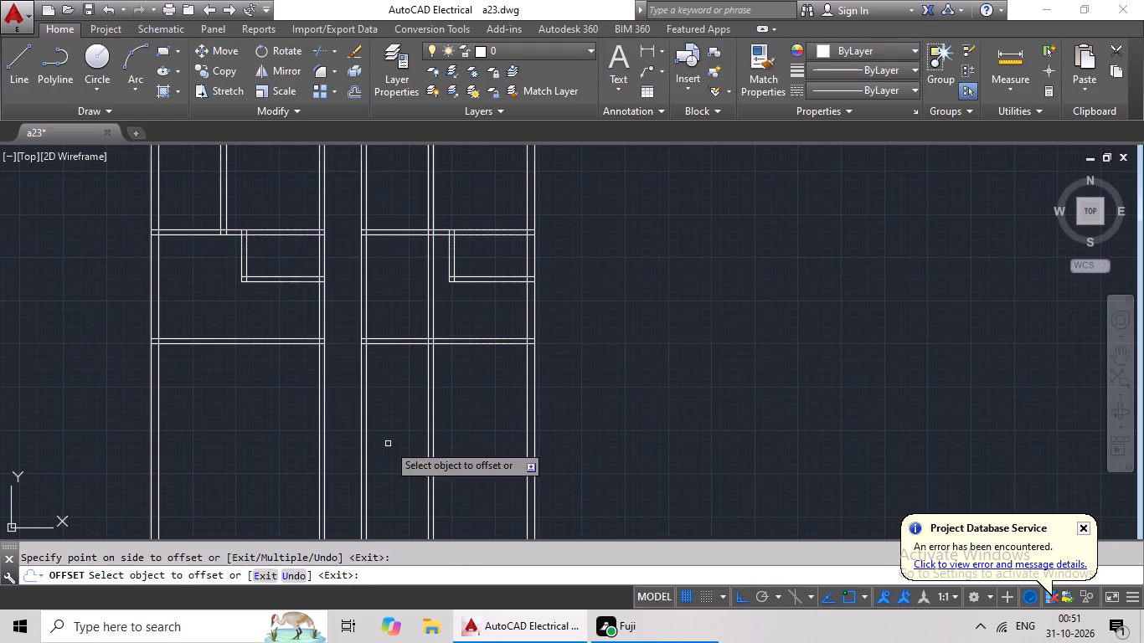
key("Escape")
key("Escape")
key("Escape")
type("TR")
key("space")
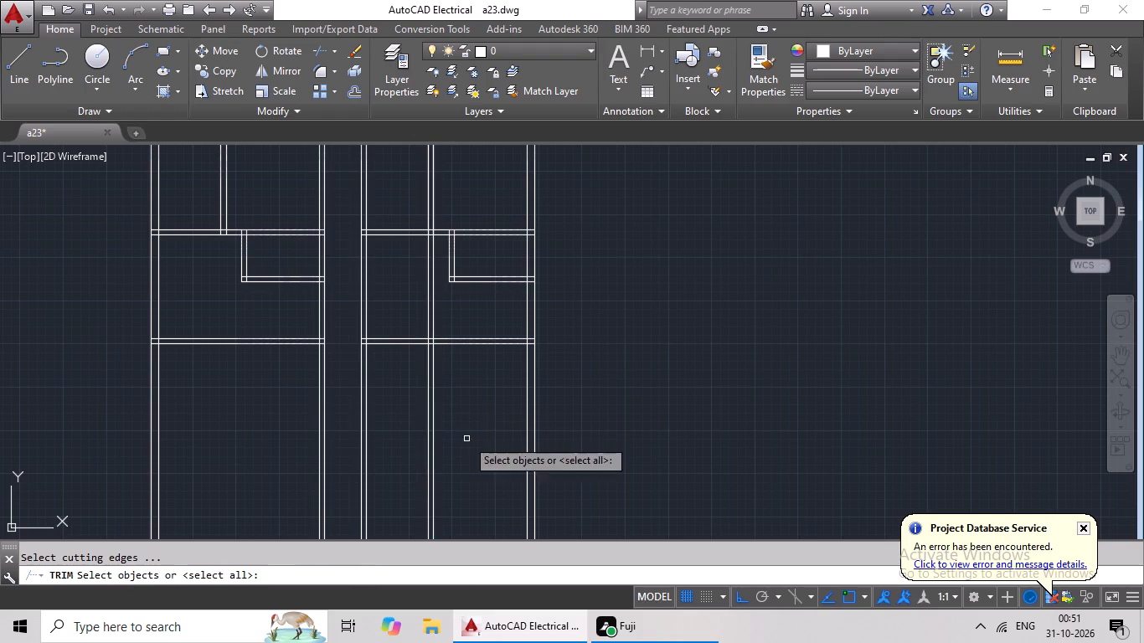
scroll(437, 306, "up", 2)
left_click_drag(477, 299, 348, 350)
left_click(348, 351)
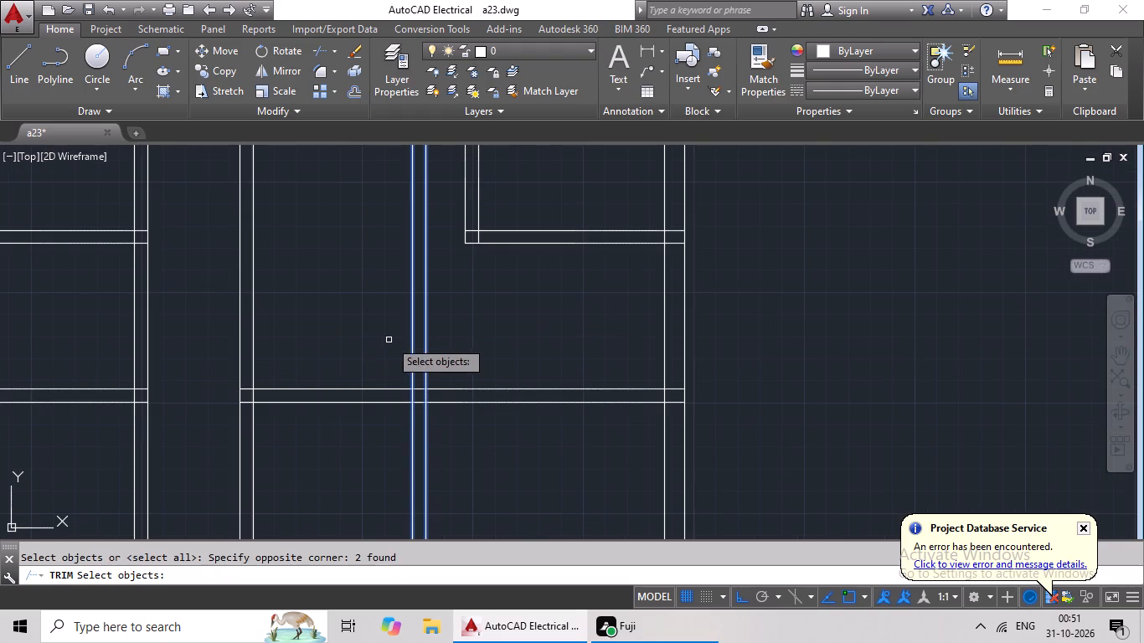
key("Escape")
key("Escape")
Trim the right wing's two new partition lines above the sixth cross wall.
type("TR")
key("space")
key("space")
left_click_drag(462, 316, 361, 363)
left_click(361, 363)
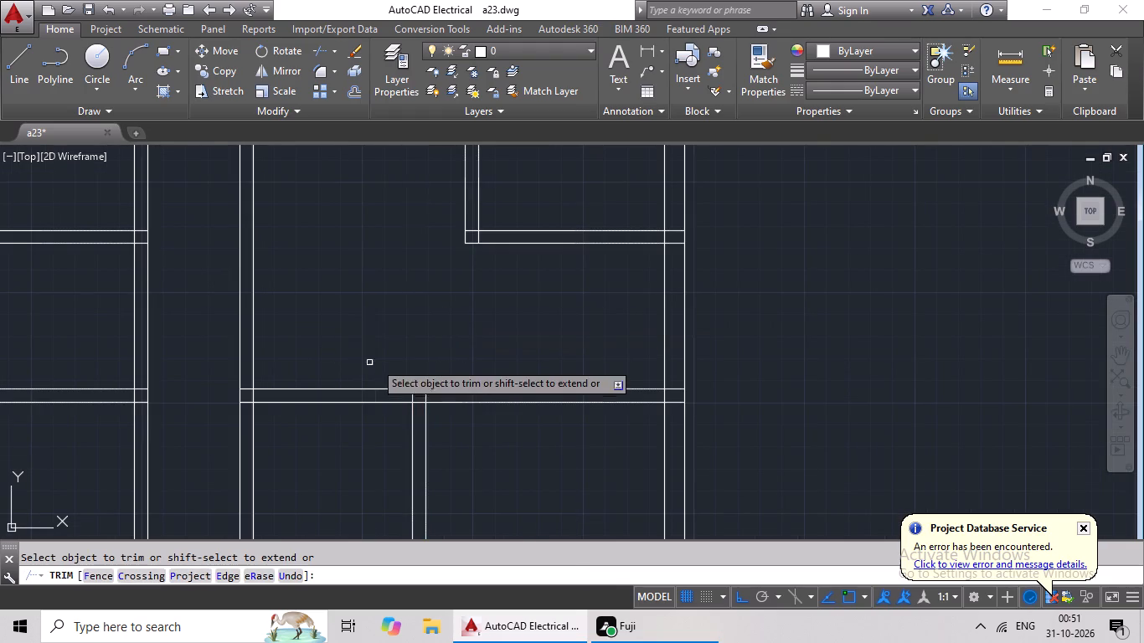
scroll(415, 346, "down", 5)
scroll(448, 419, "up", 4)
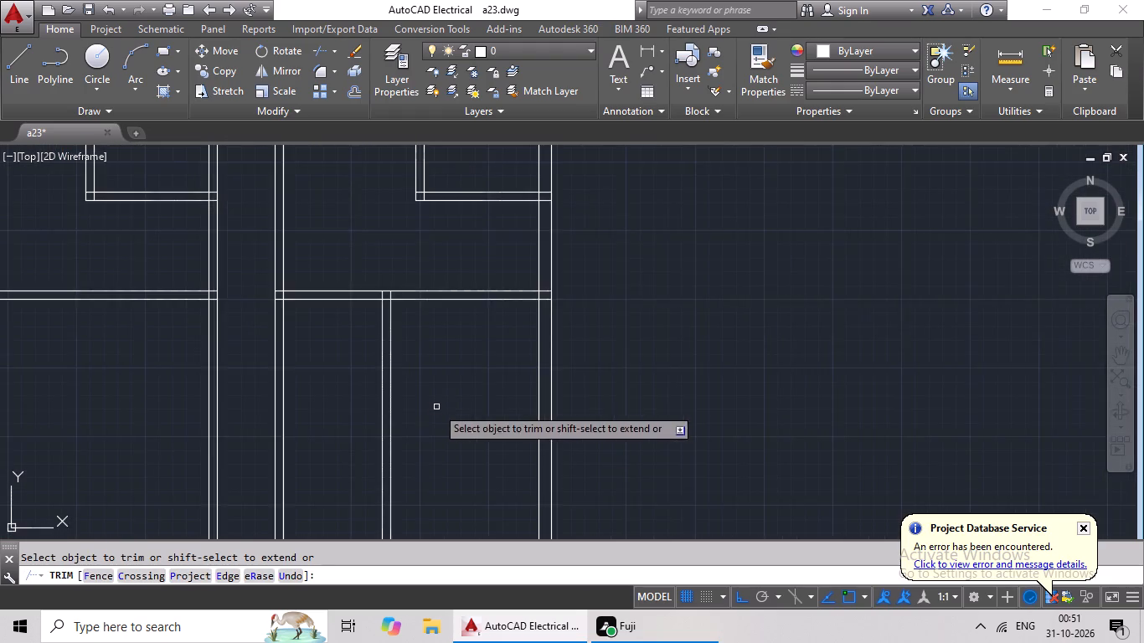
middle_click_drag(436, 406, 446, 344)
key("Escape")
key("Escape")
Offset the lower line of the right wing's sixth cross wall 10' downward for the seventh cross wall.
key("o")
key("Return")
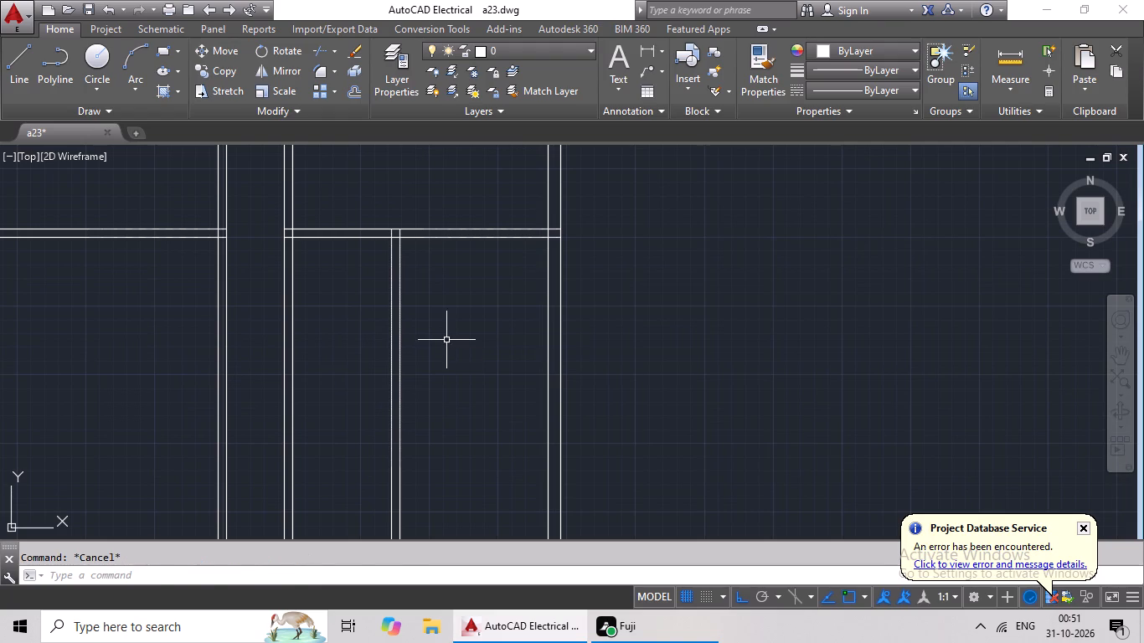
type("10'")
key("Return")
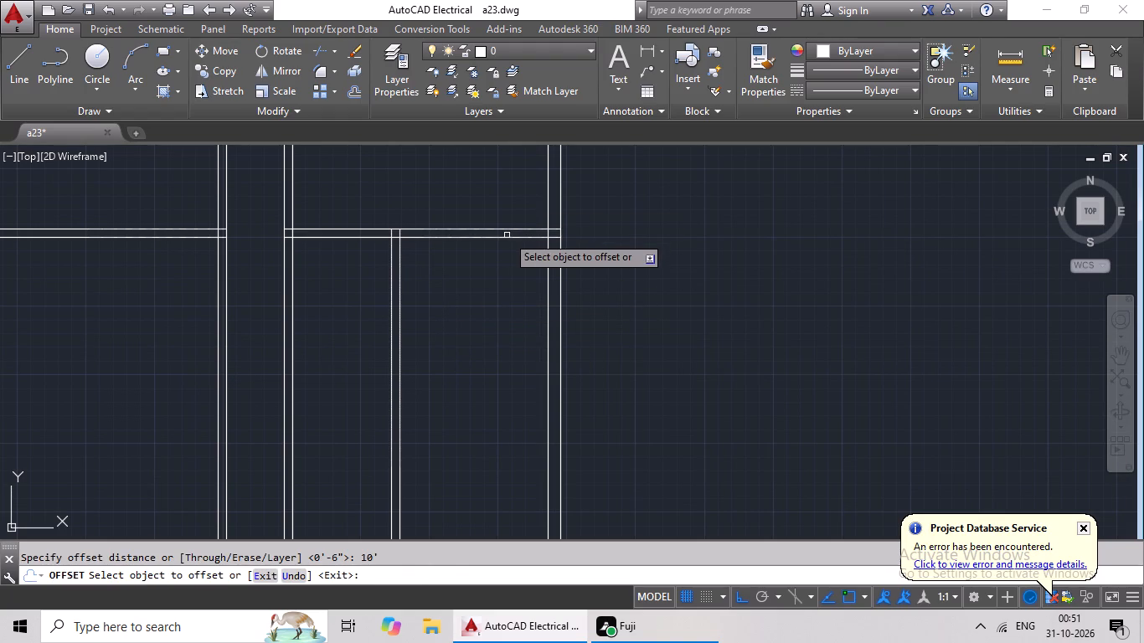
left_click_drag(502, 238, 493, 282)
left_click(490, 301)
key("Escape")
key("Escape")
Offset the right wing's new seventh cross wall line 6" downward to give the wall its thickness.
key("o")
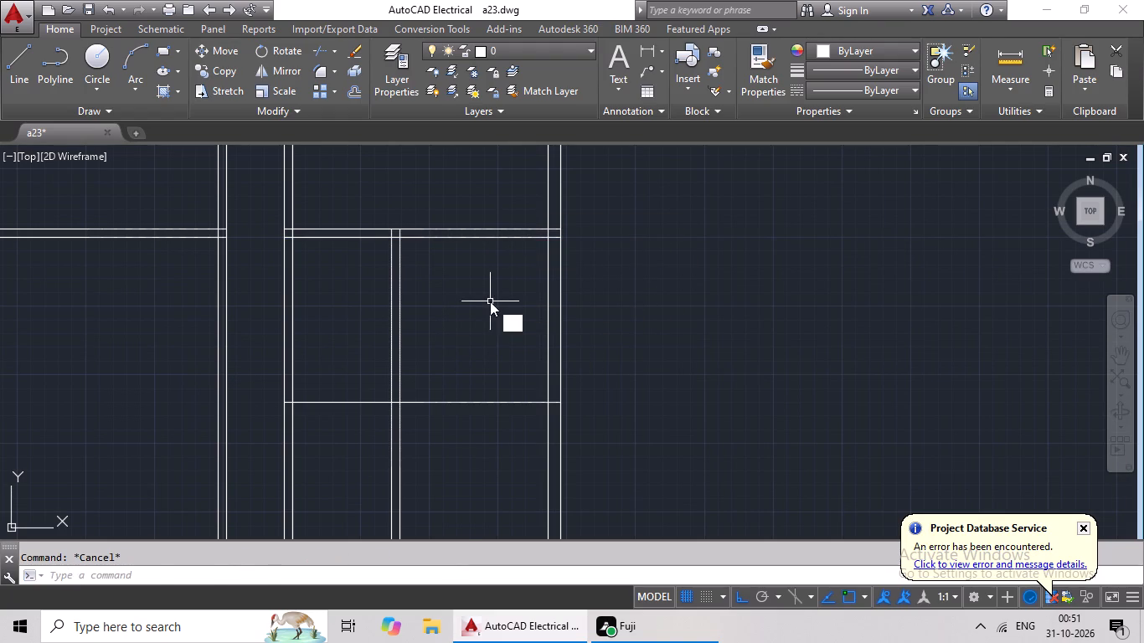
key("Return")
type("6\"")
key("Return")
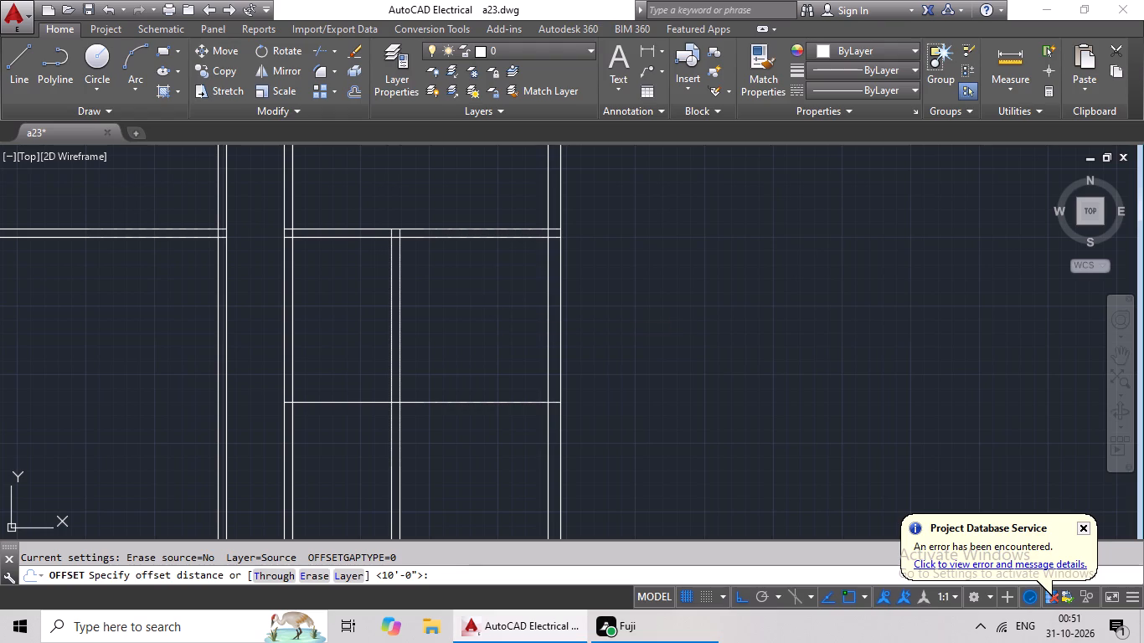
left_click_drag(435, 404, 424, 436)
left_click(421, 441)
key("Escape")
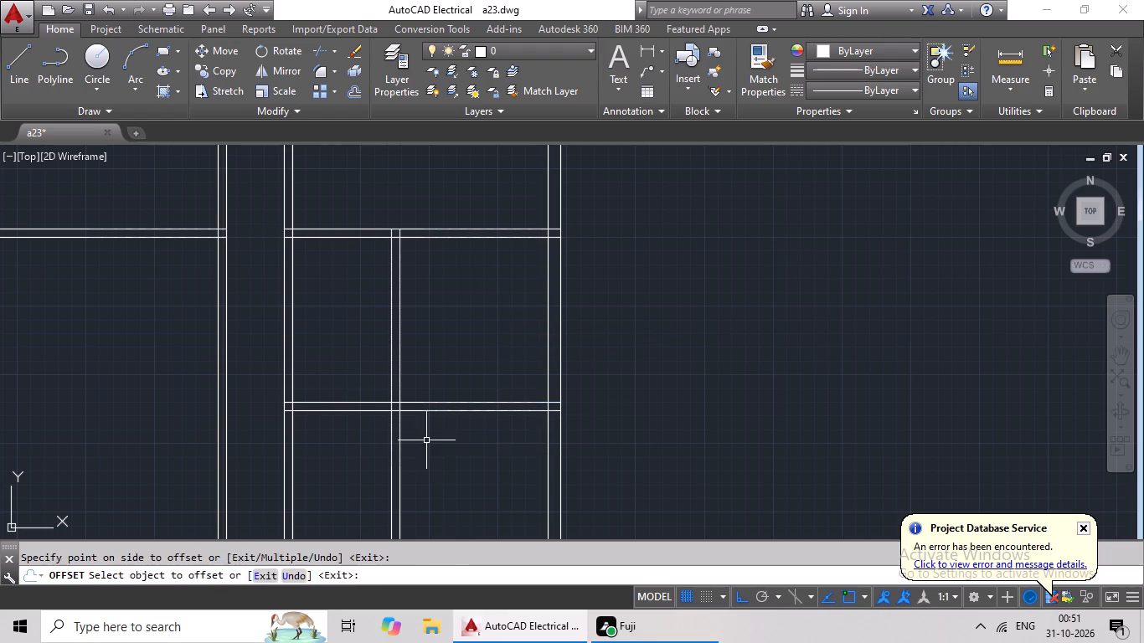
key("Escape")
Trim the right wing's two vertical partition lines below the seventh cross wall.
key("t")
key("r")
key("space")
key("space")
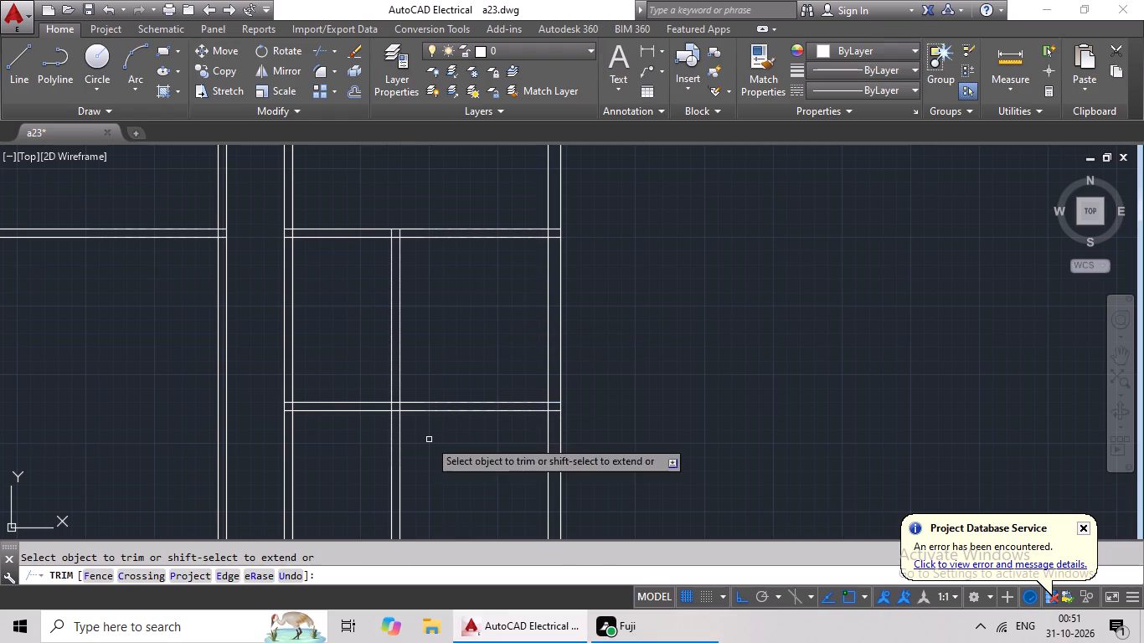
left_click_drag(460, 445, 359, 507)
left_click(359, 507)
middle_click_drag(416, 483, 588, 457)
key("Escape")
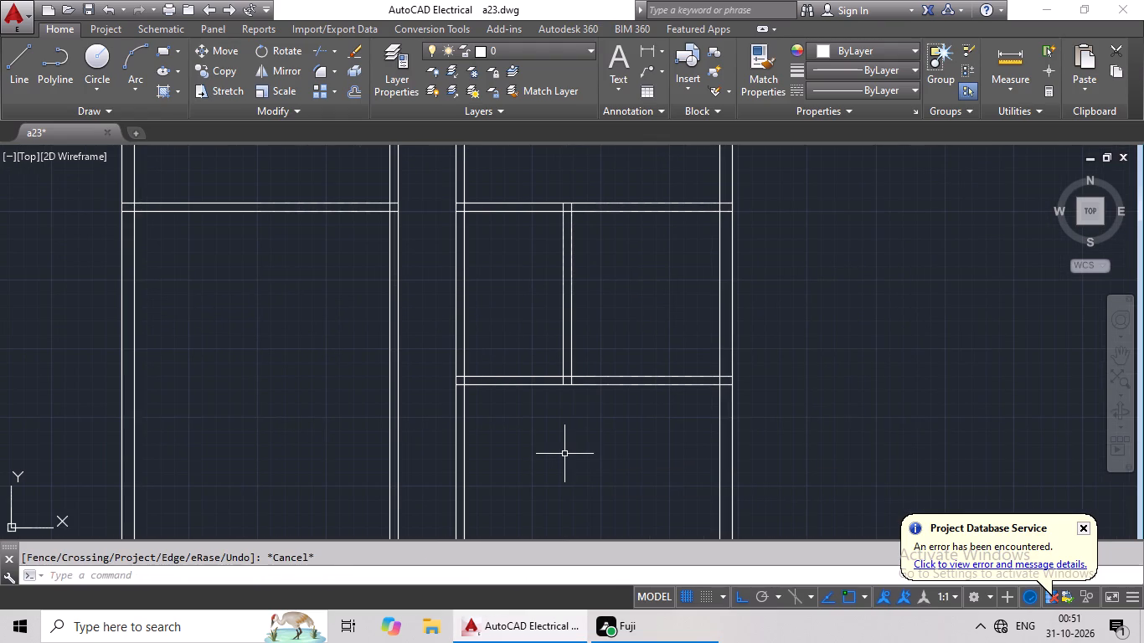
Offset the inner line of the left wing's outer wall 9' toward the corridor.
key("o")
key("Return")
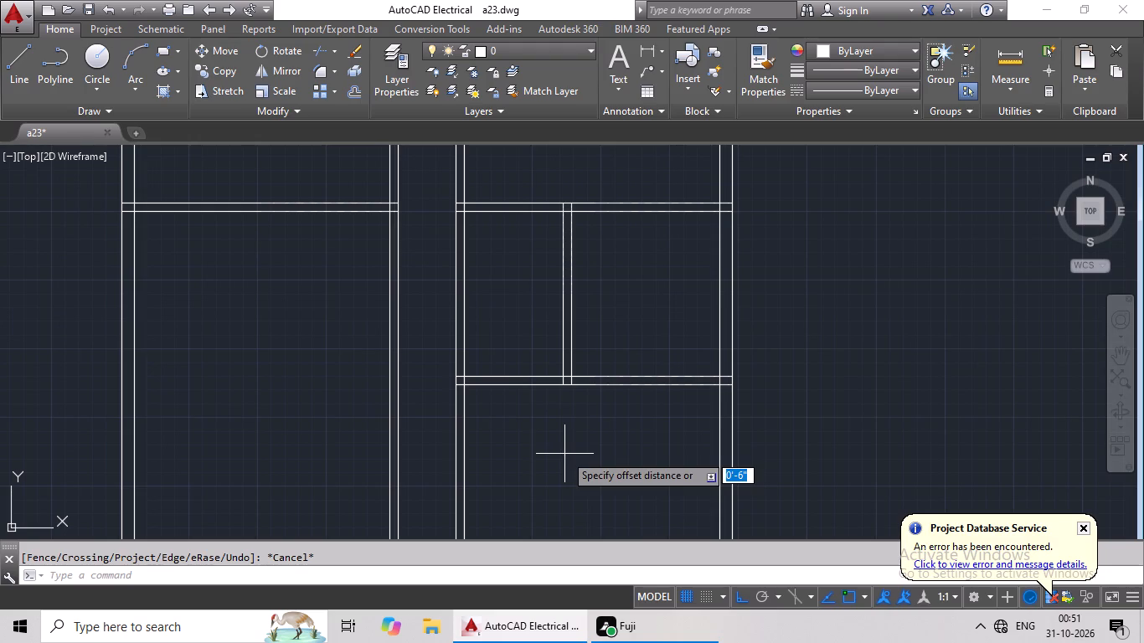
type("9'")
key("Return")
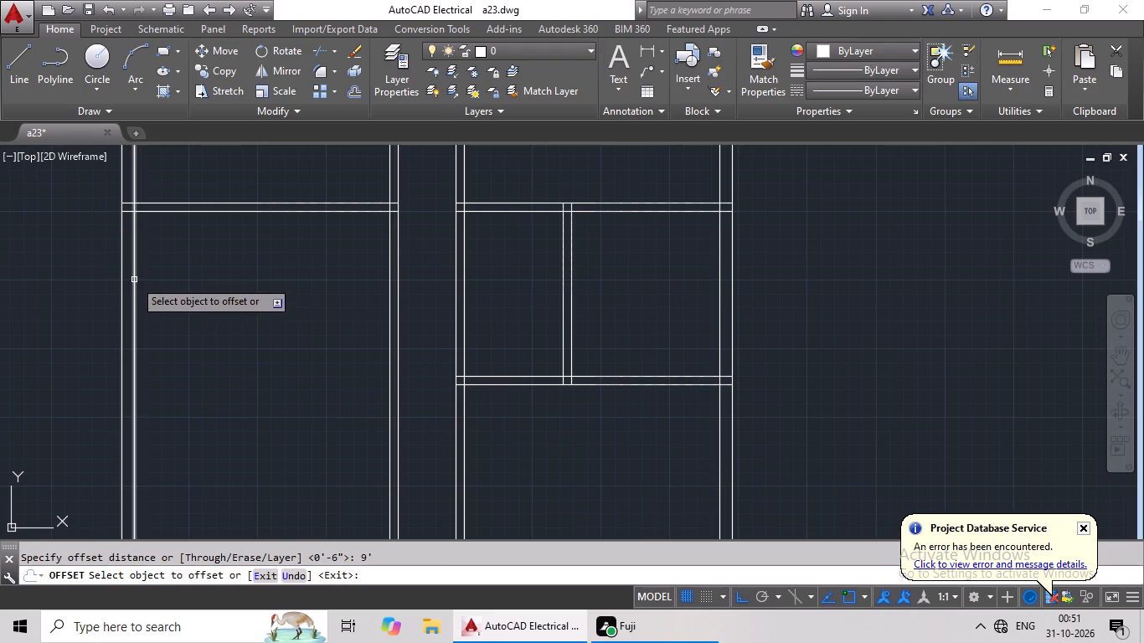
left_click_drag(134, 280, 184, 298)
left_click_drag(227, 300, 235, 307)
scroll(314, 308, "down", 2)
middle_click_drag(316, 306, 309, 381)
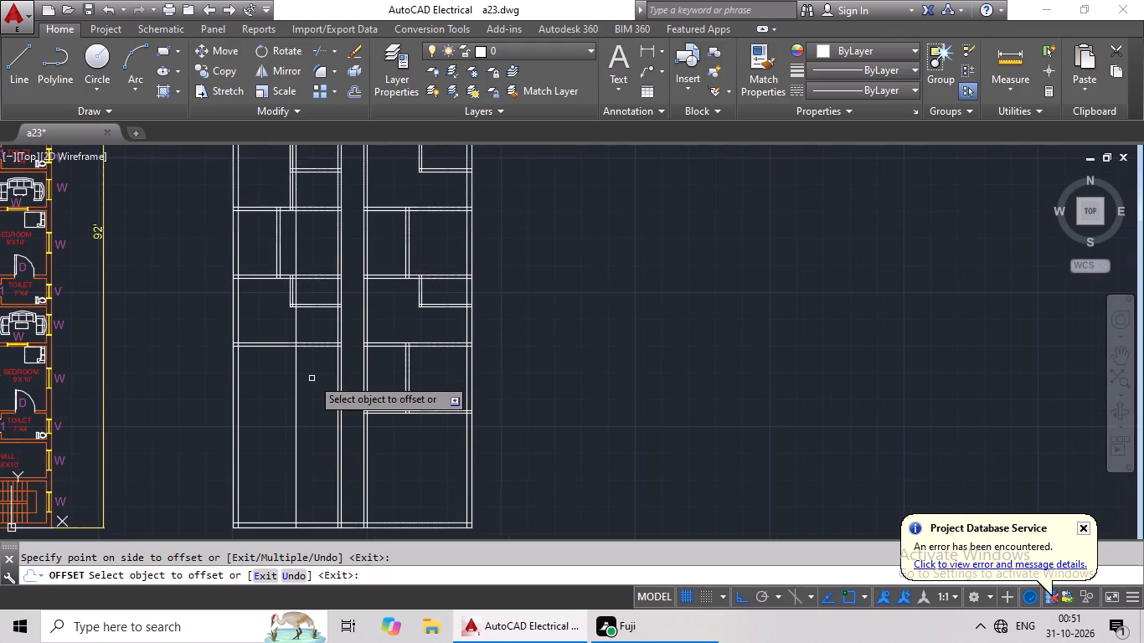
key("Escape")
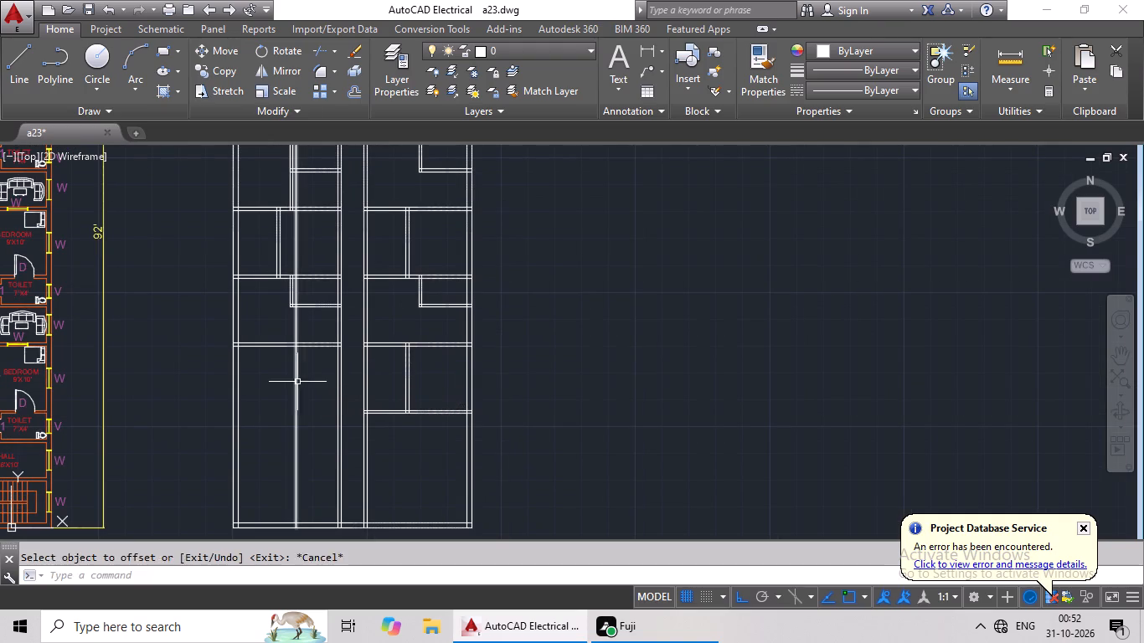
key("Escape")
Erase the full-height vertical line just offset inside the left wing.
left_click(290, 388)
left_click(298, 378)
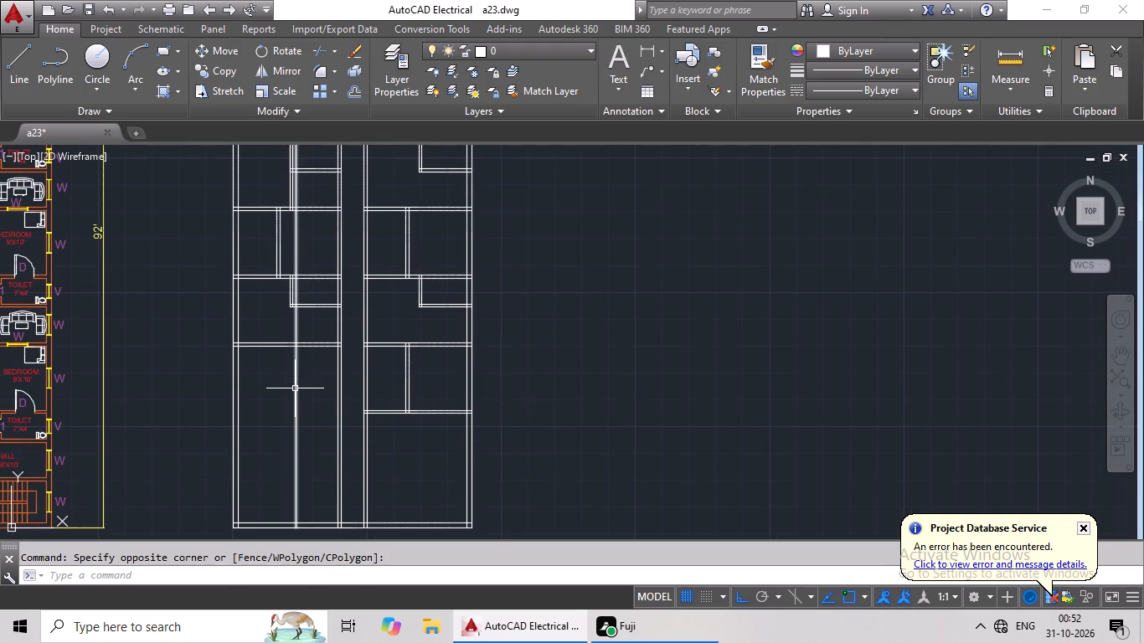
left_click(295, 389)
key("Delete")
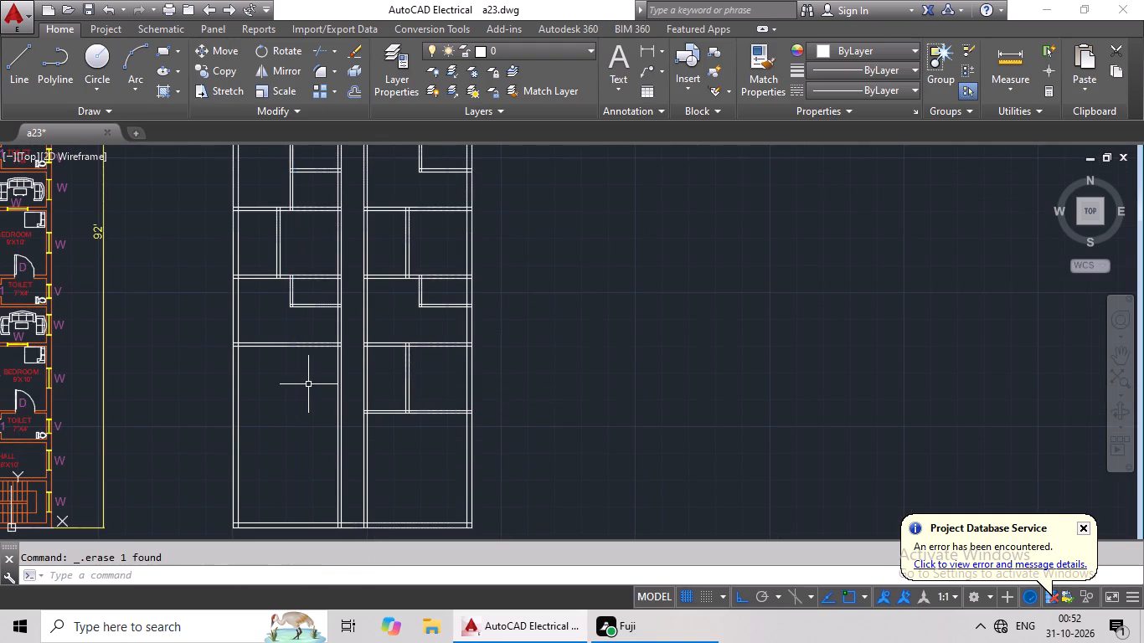
Offset the left wing's corridor wall line 9' toward the outer wall.
scroll(377, 382, "down", 1)
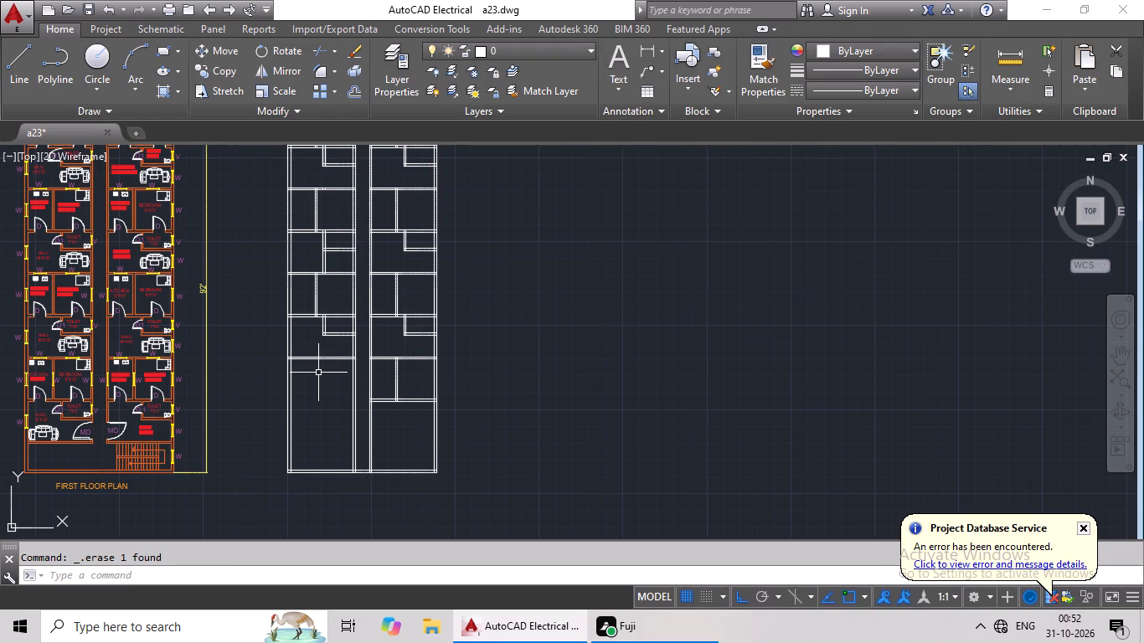
scroll(319, 390, "up", 3)
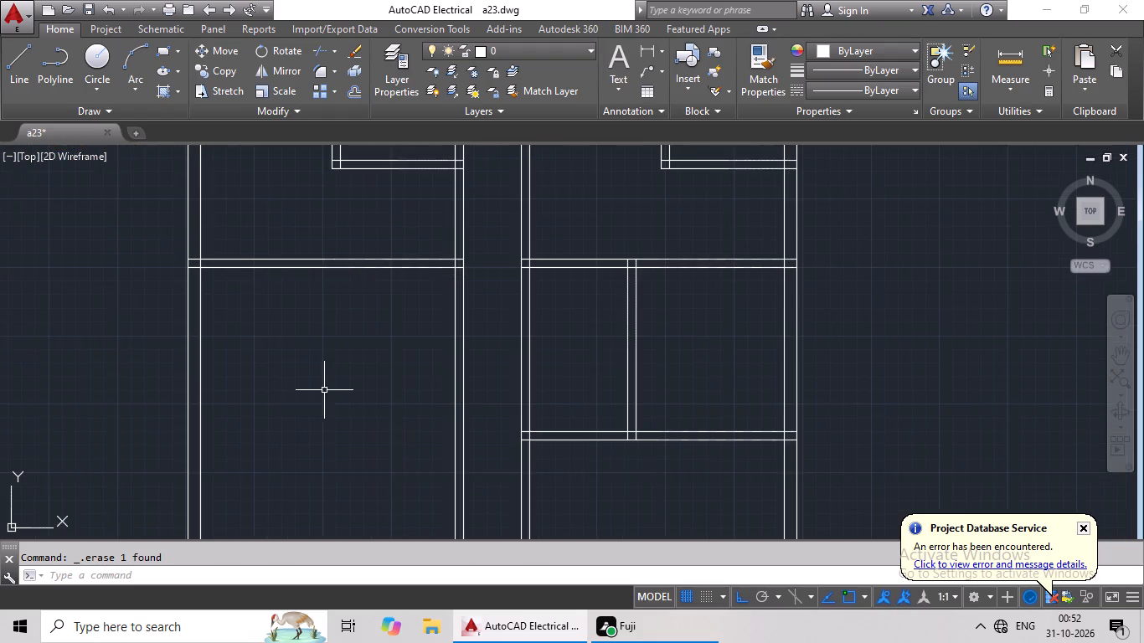
middle_click_drag(326, 390, 343, 356)
key("Escape")
key("Escape")
key("o")
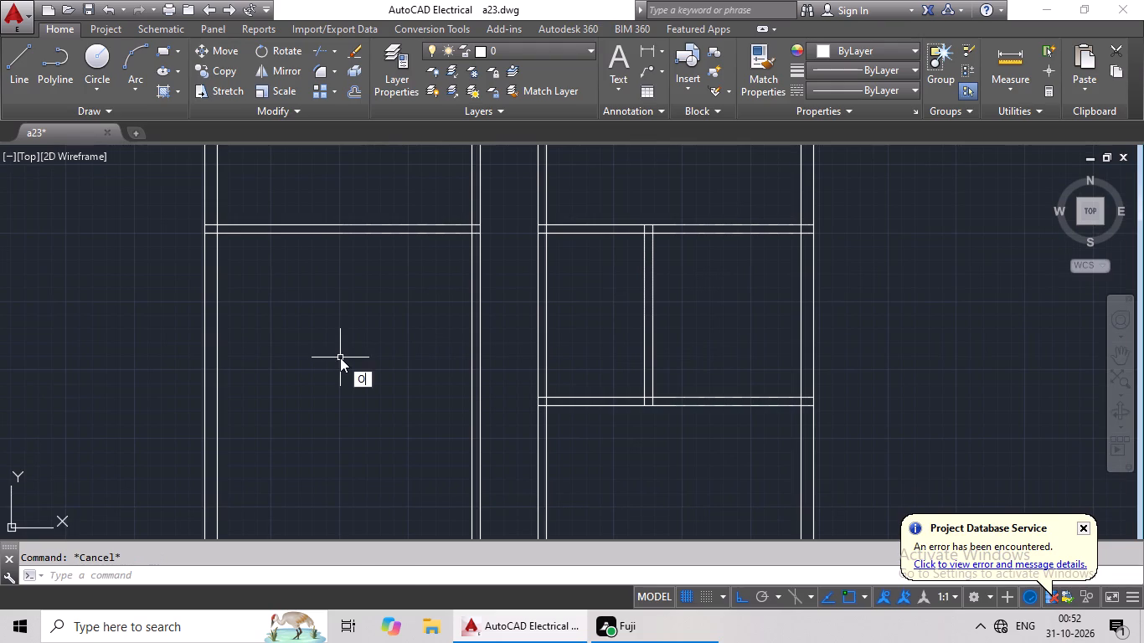
key("Return")
type("9'")
key("Return")
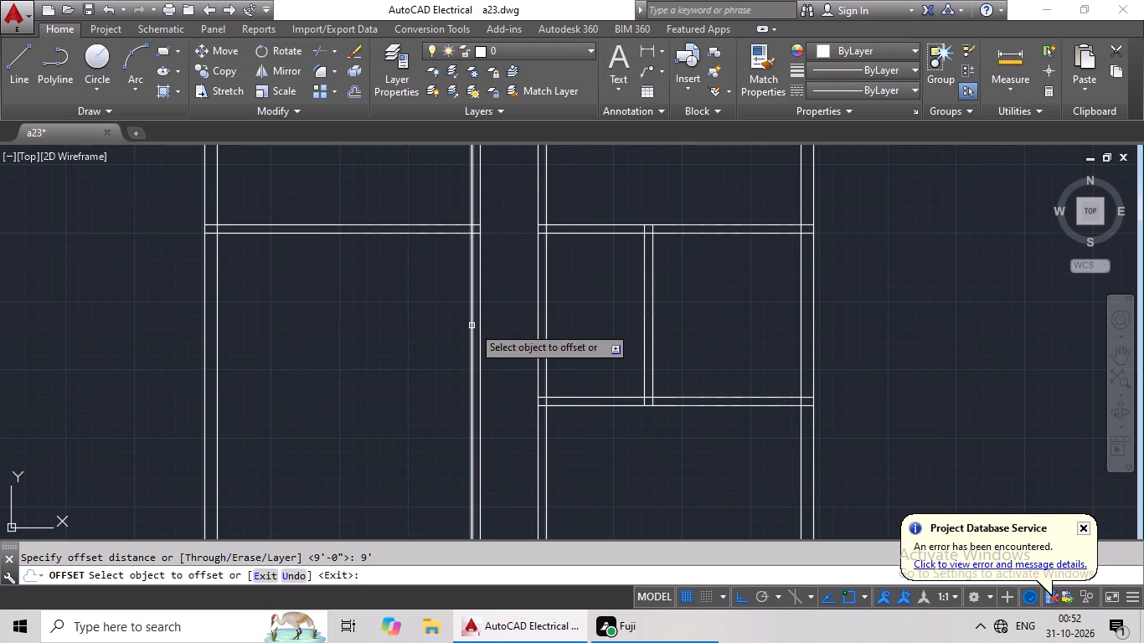
left_click_drag(471, 326, 437, 338)
left_click(353, 355)
key("Escape")
key("Escape")
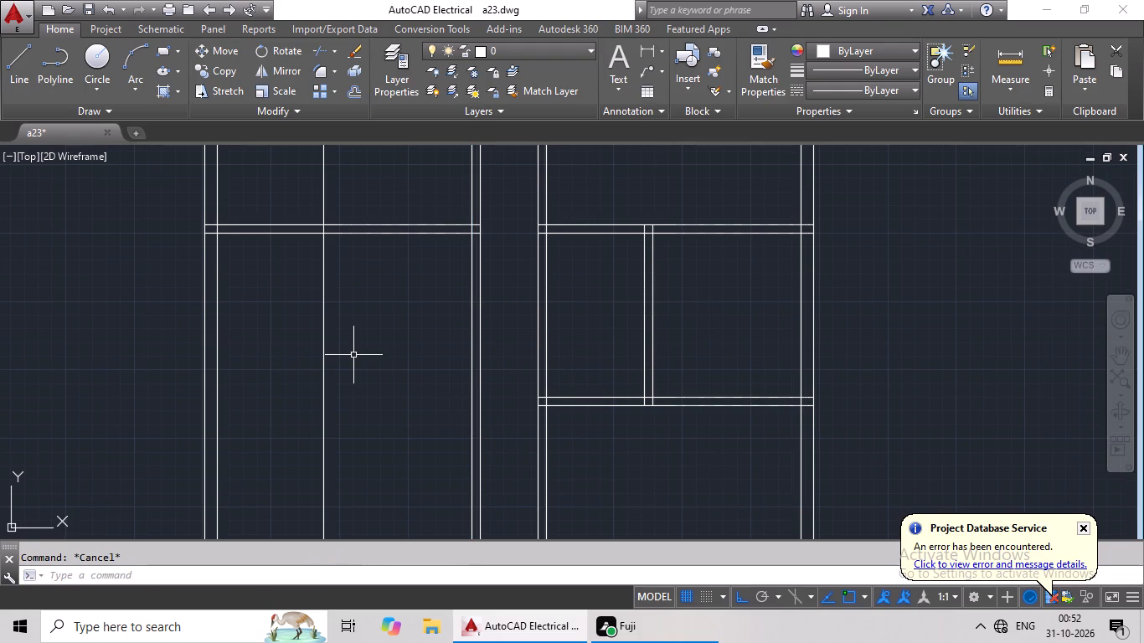
Offset the left wing's new vertical partition line 6" toward the outer wall to give it thickness.
type("O 6\"")
key("Return")
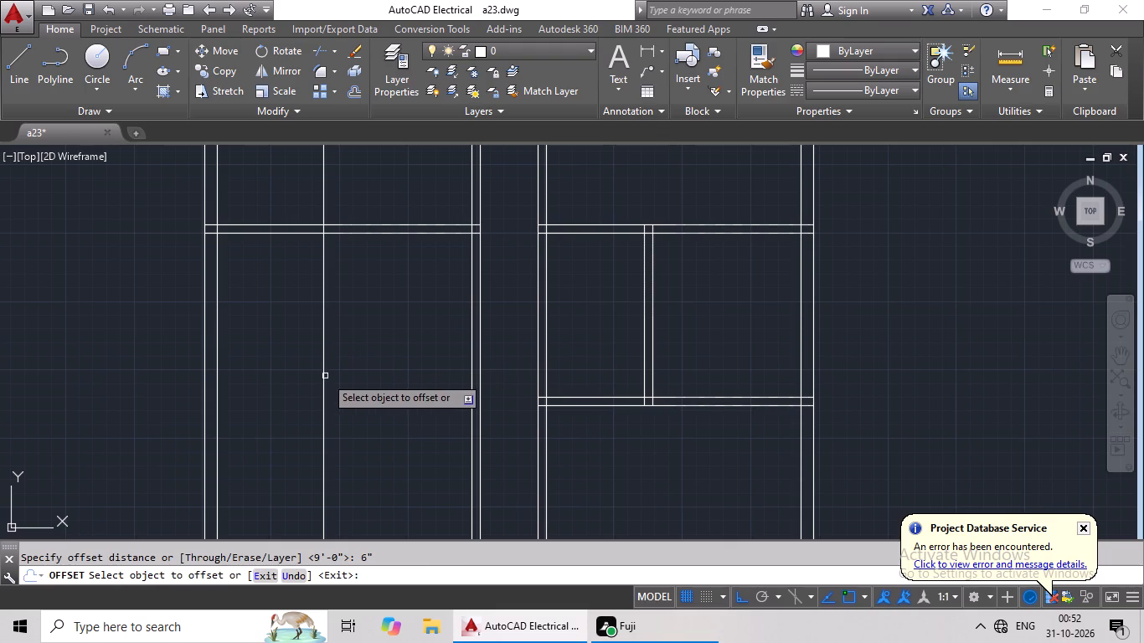
left_click_drag(324, 376, 286, 391)
left_click(245, 399)
key("Escape")
key("Escape")
key("Escape")
Trim the left wing's two new vertical partition lines above its lowest cross wall.
key("t")
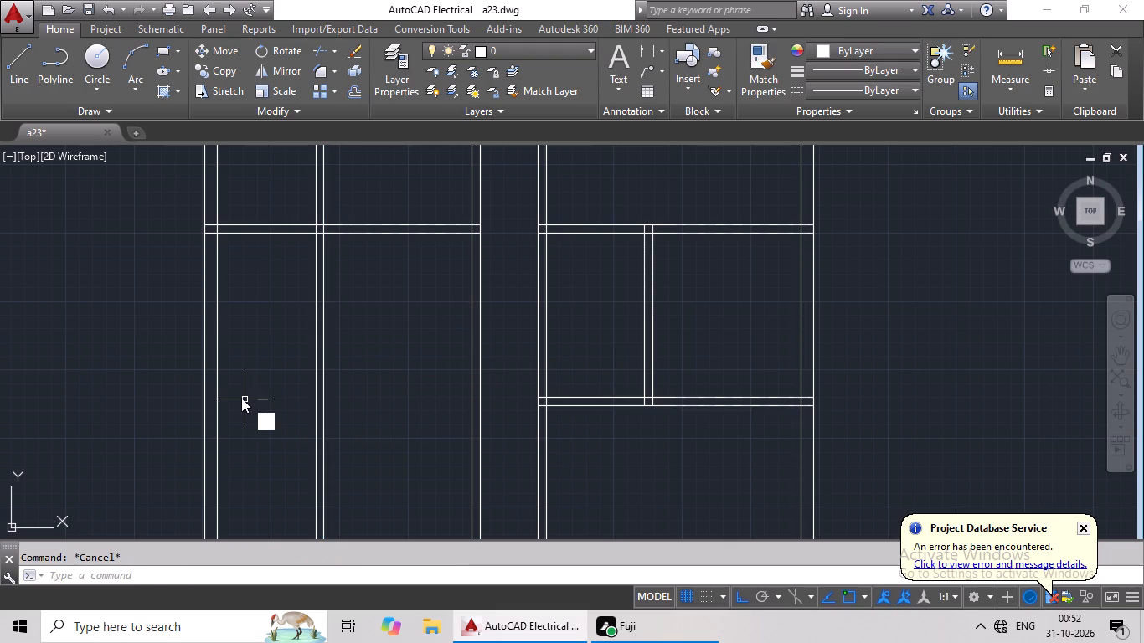
key("r")
key("space")
key("space")
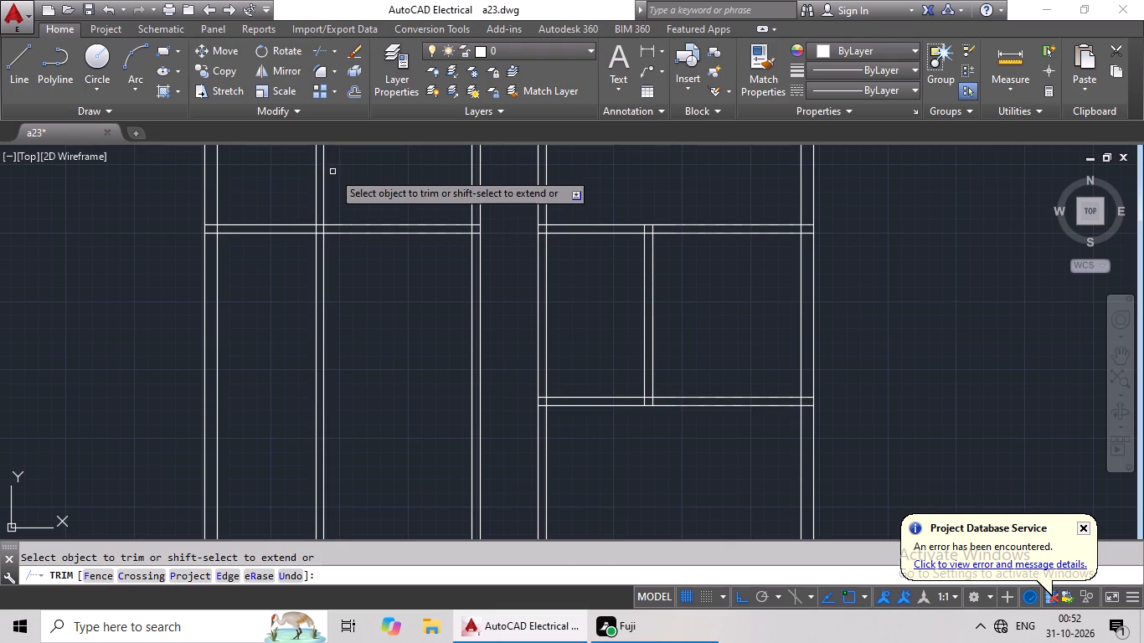
left_click_drag(350, 168, 270, 200)
left_click(270, 201)
scroll(372, 328, "down", 2)
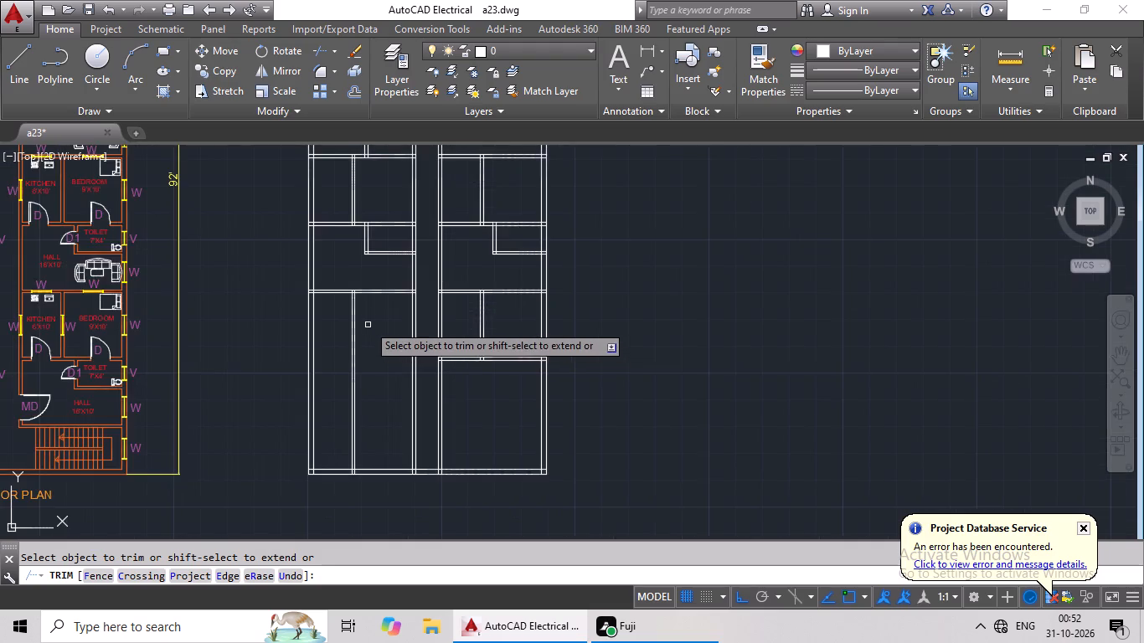
scroll(368, 324, "down", 2)
middle_click_drag(367, 334, 378, 293)
scroll(387, 312, "up", 2)
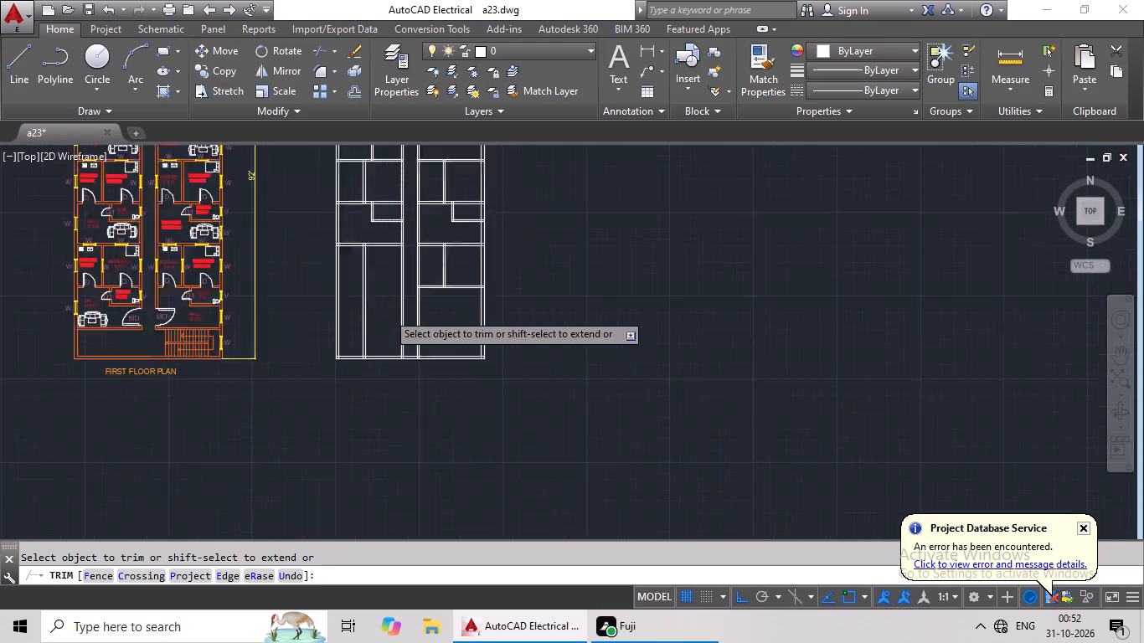
scroll(387, 312, "up", 2)
middle_click_drag(375, 285, 415, 445)
key("Escape")
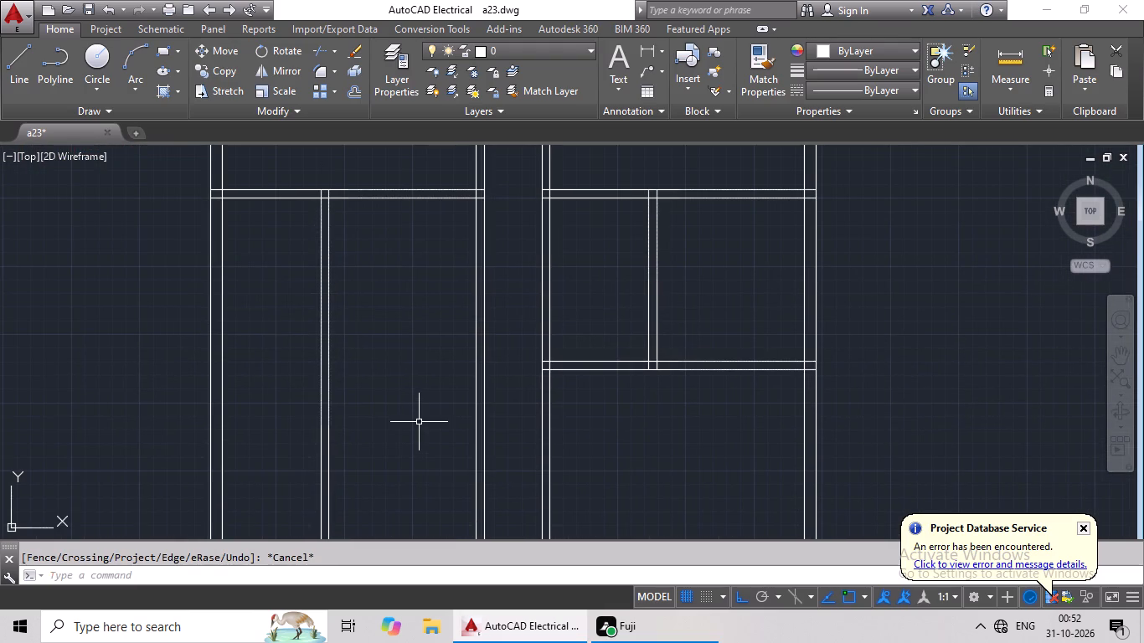
Offset the lower line of the left wing's lowest cross wall 10' downward.
key("o")
key("Return")
type("10'")
key("Return")
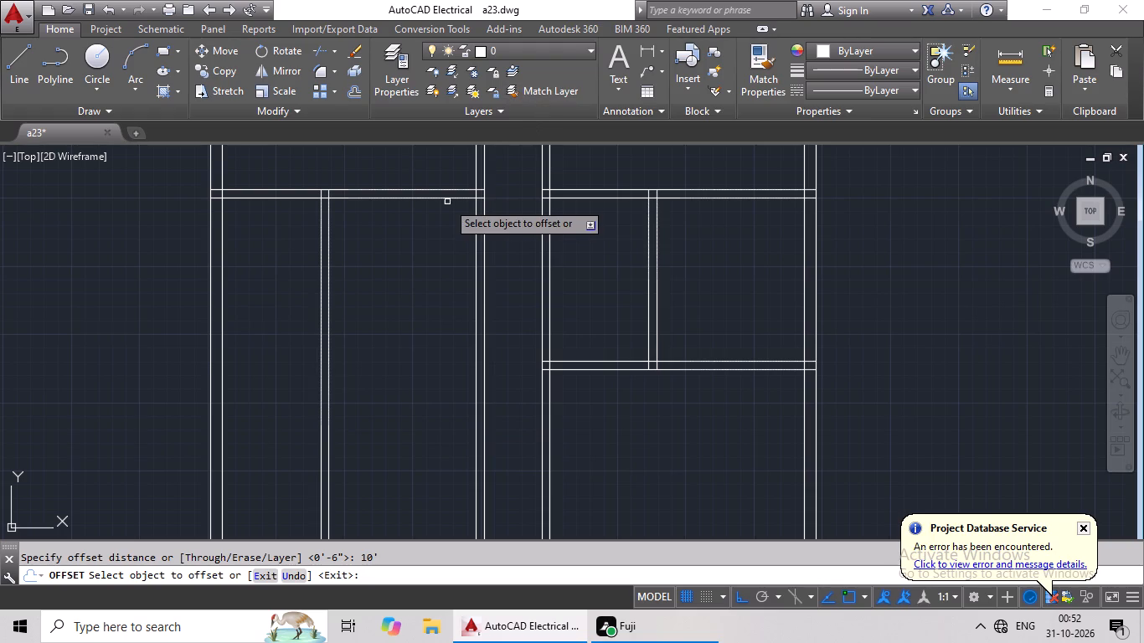
left_click_drag(447, 198, 430, 232)
left_click(413, 272)
key("Escape")
key("Escape")
Offset the left wing's new cross wall line 6" downward to give the wall its thickness.
key("o")
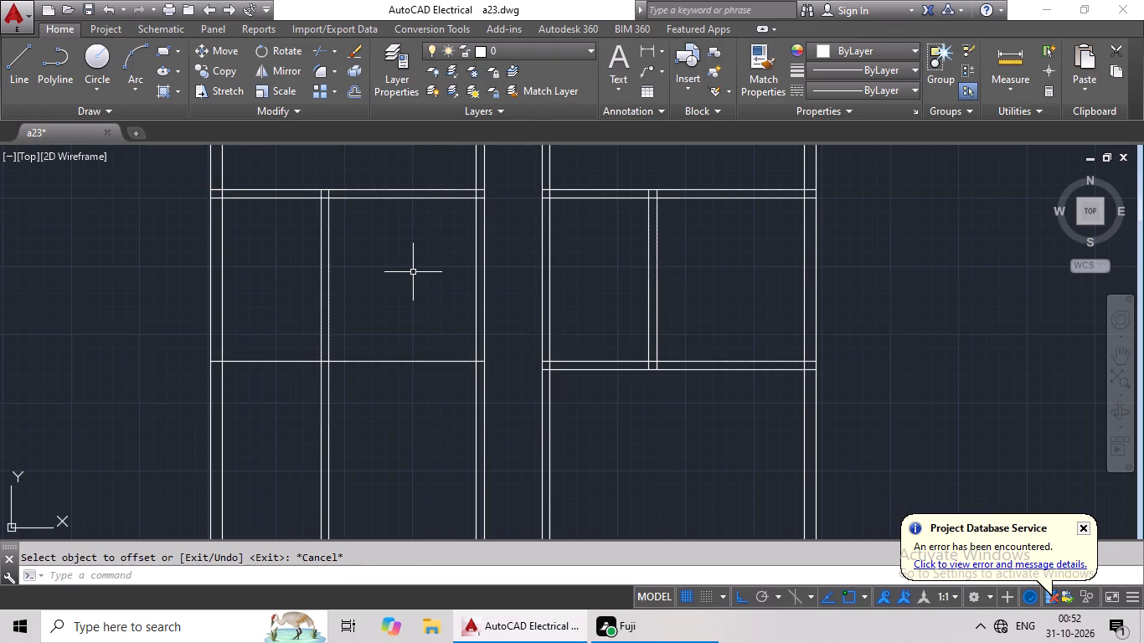
key("Return")
type("6\"")
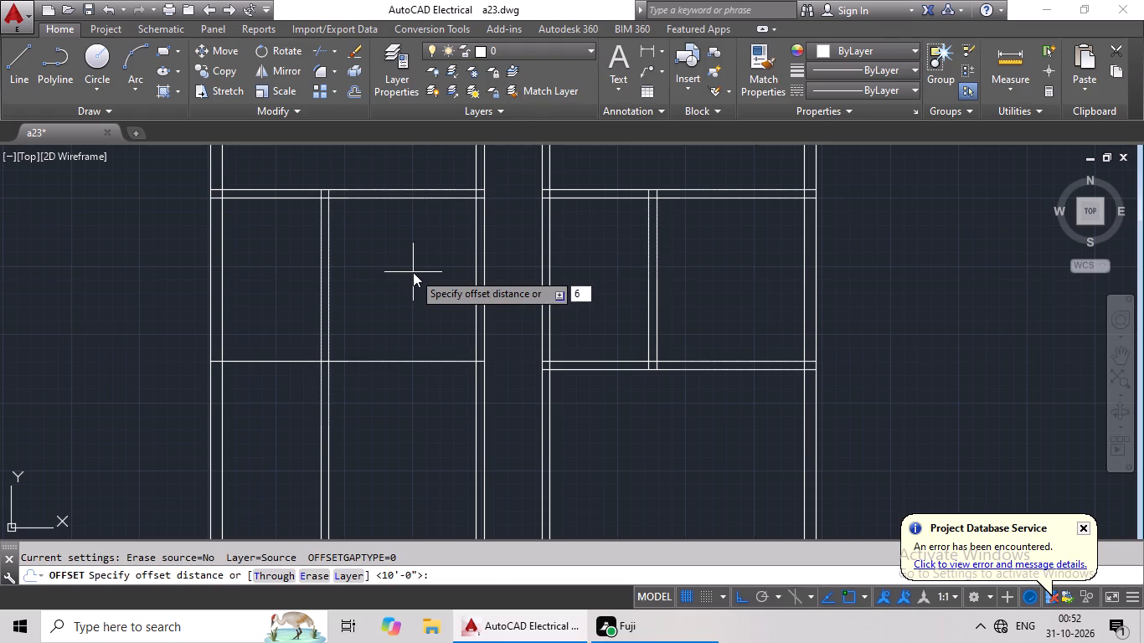
key("Return")
left_click_drag(387, 361, 387, 369)
left_click(379, 411)
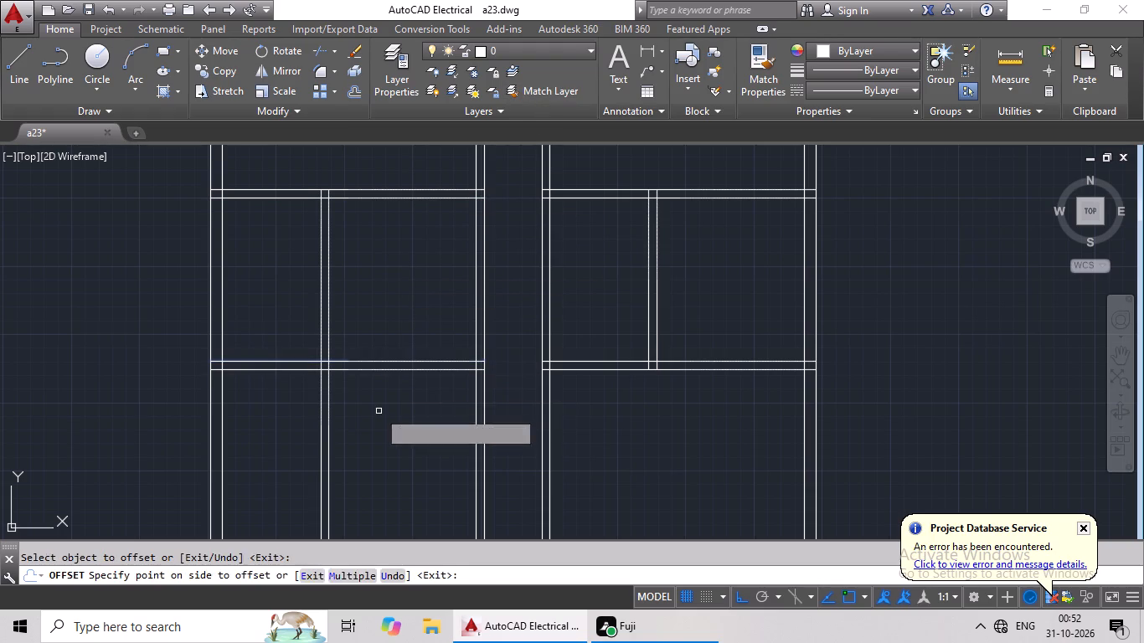
middle_click_drag(389, 398, 394, 332)
scroll(390, 322, "down", 2)
middle_click_drag(393, 334, 306, 352)
key("Escape")
key("Escape")
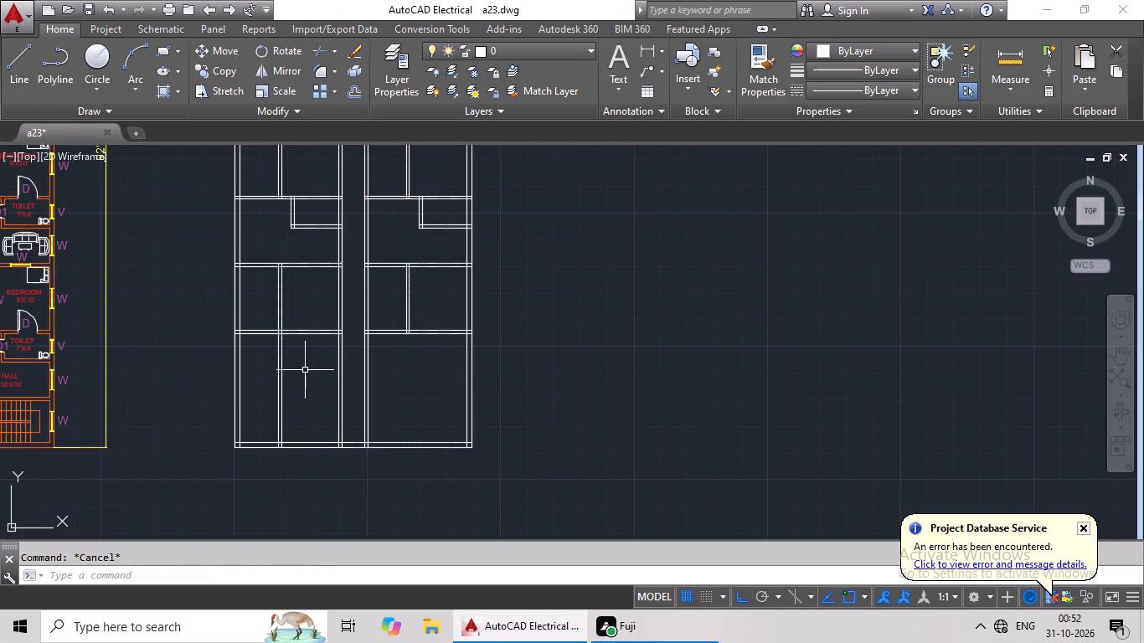
Trim the left wing's two vertical partition lines below the new cross wall.
type("TR")
key("space")
key("space")
scroll(289, 385, "up", 1)
left_click_drag(301, 367, 258, 467)
left_click(258, 467)
middle_click_drag(322, 426, 300, 466)
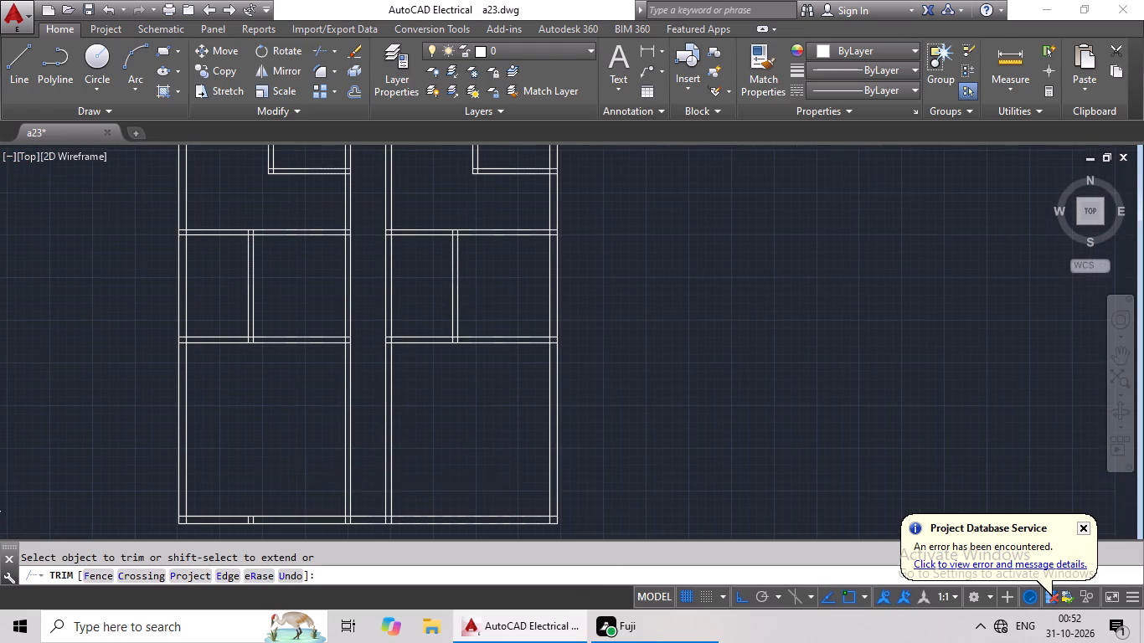
key("Escape")
key("Escape")
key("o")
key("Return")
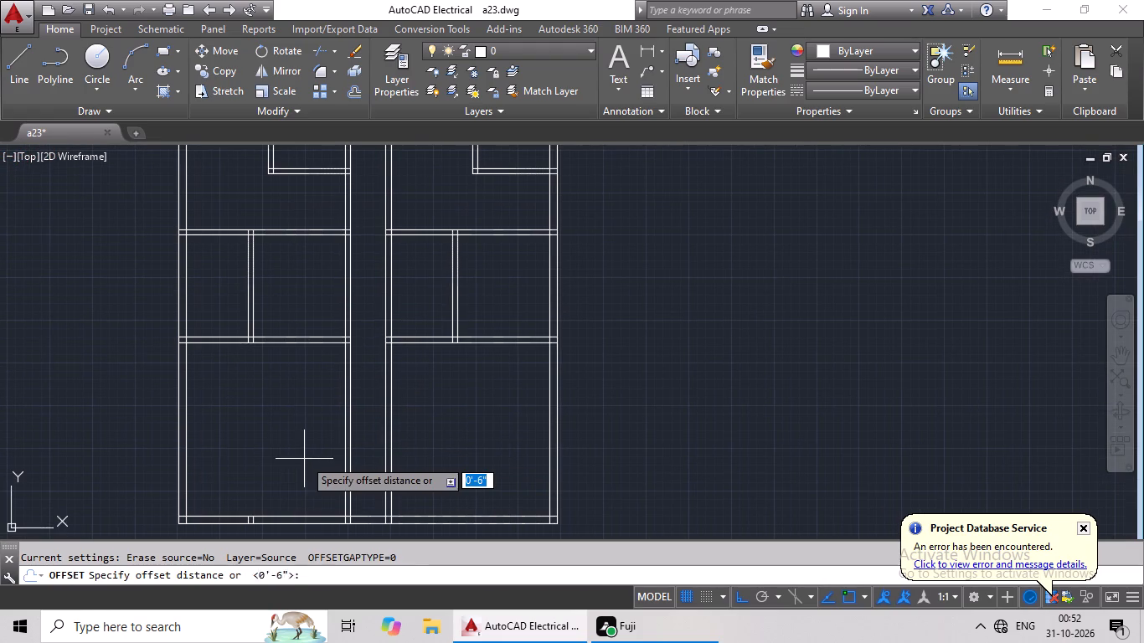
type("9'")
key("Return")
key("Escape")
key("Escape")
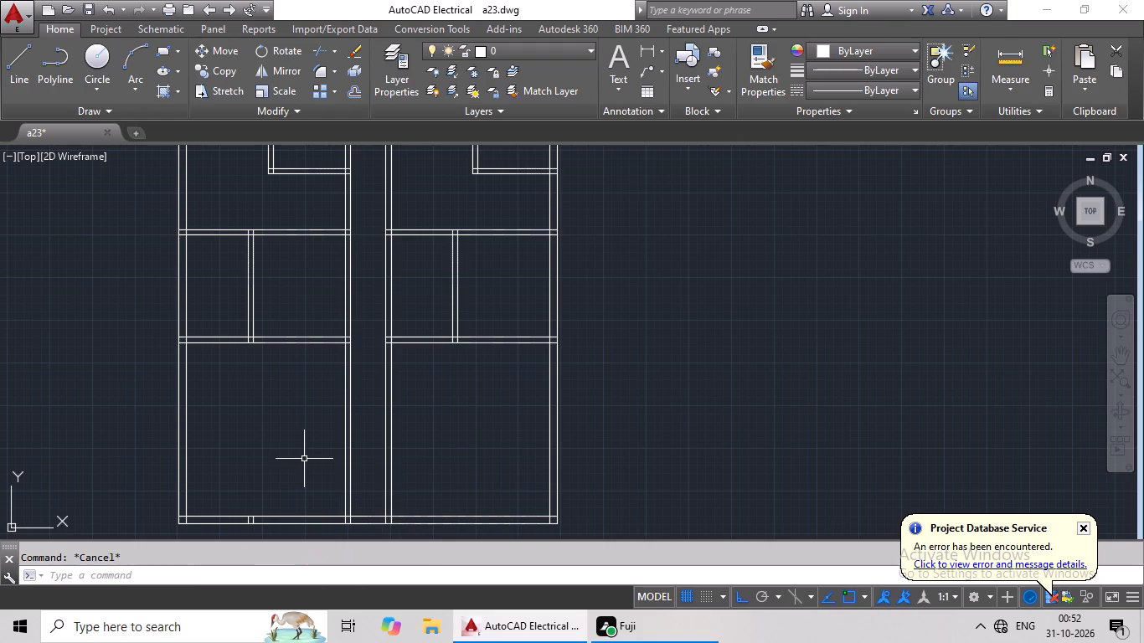
Offset the inner line of the right wing's outer wall 7' toward the corridor for the bottom toilet.
key("o")
key("Return")
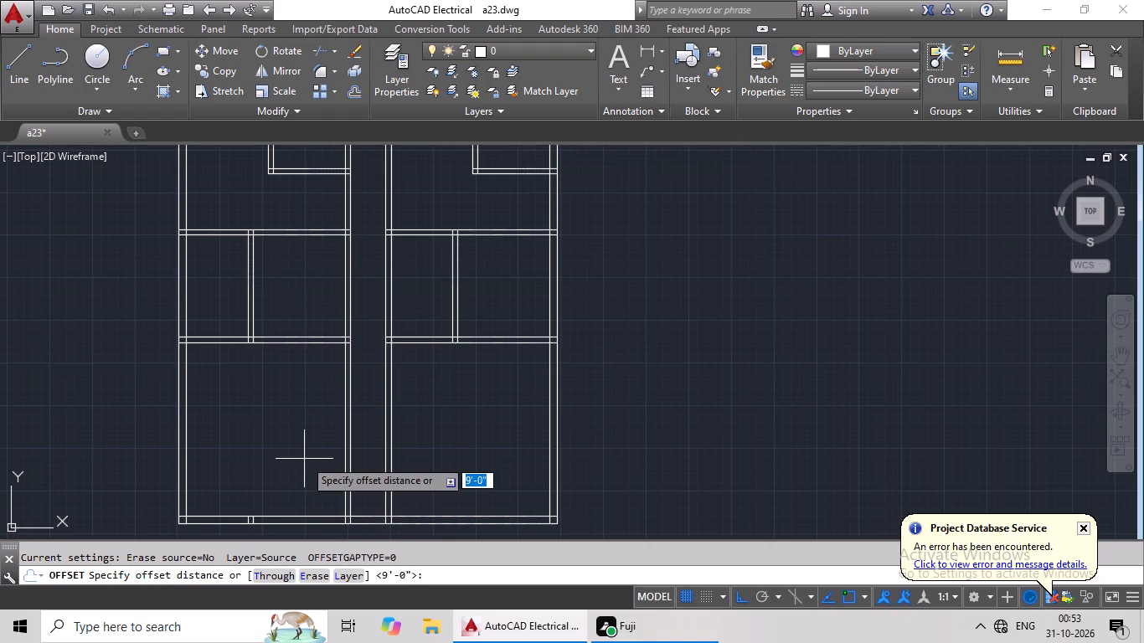
type("7'")
key("Return")
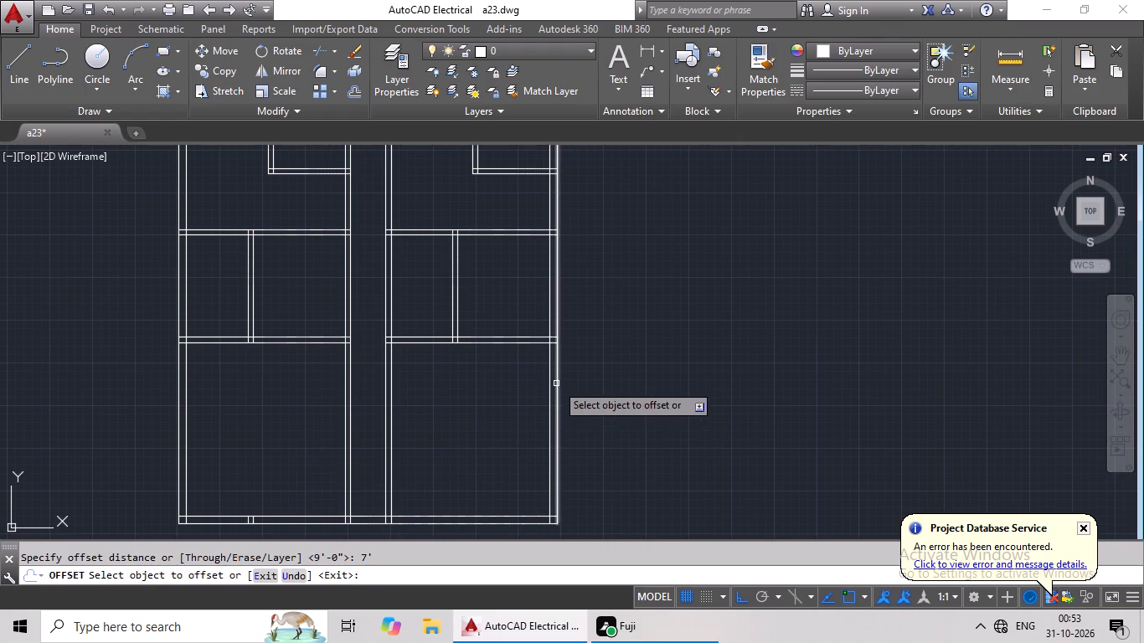
left_click_drag(549, 388, 492, 417)
left_click(476, 420)
key("Escape")
key("Escape")
key("Escape")
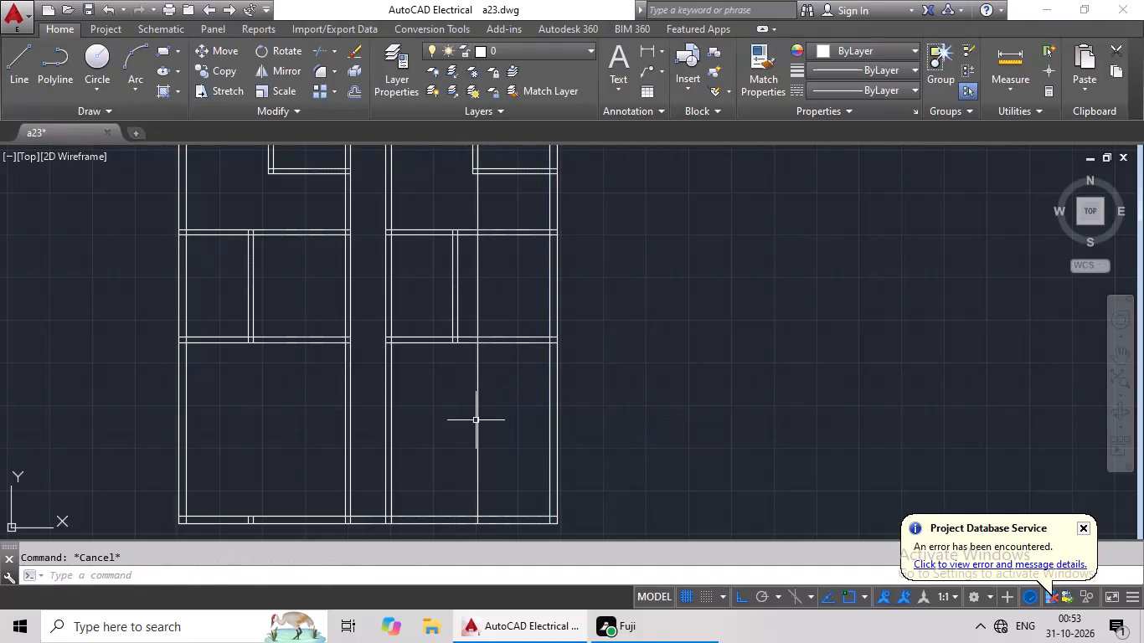
Offset the right wing's new vertical toilet wall line 6" toward the corridor.
key("o")
key("Return")
type("6\"")
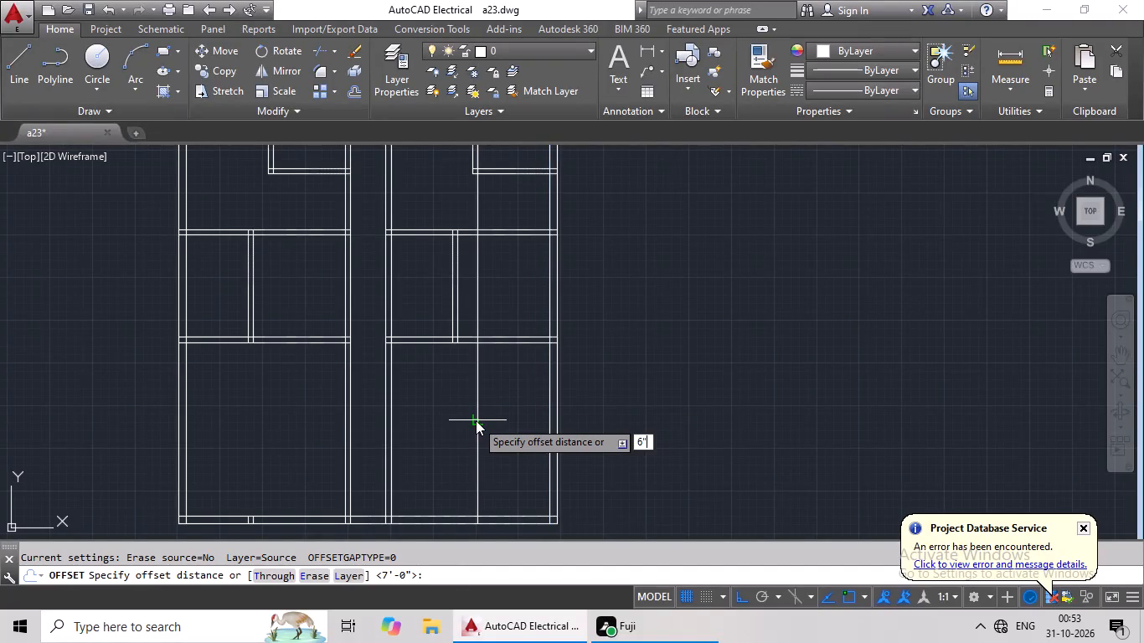
key("Return")
left_click_drag(476, 419, 421, 453)
left_click(414, 458)
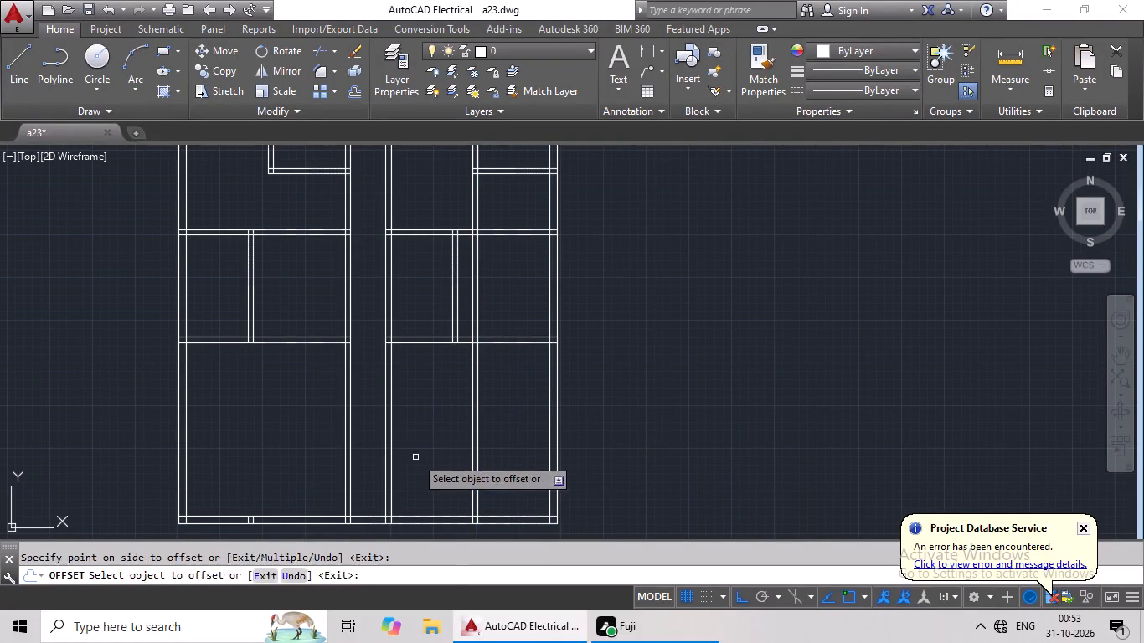
key("Escape")
key("Escape")
Trim the two new vertical toilet wall lines above the right wing's lowest cross wall.
key("t")
key("r")
key("space")
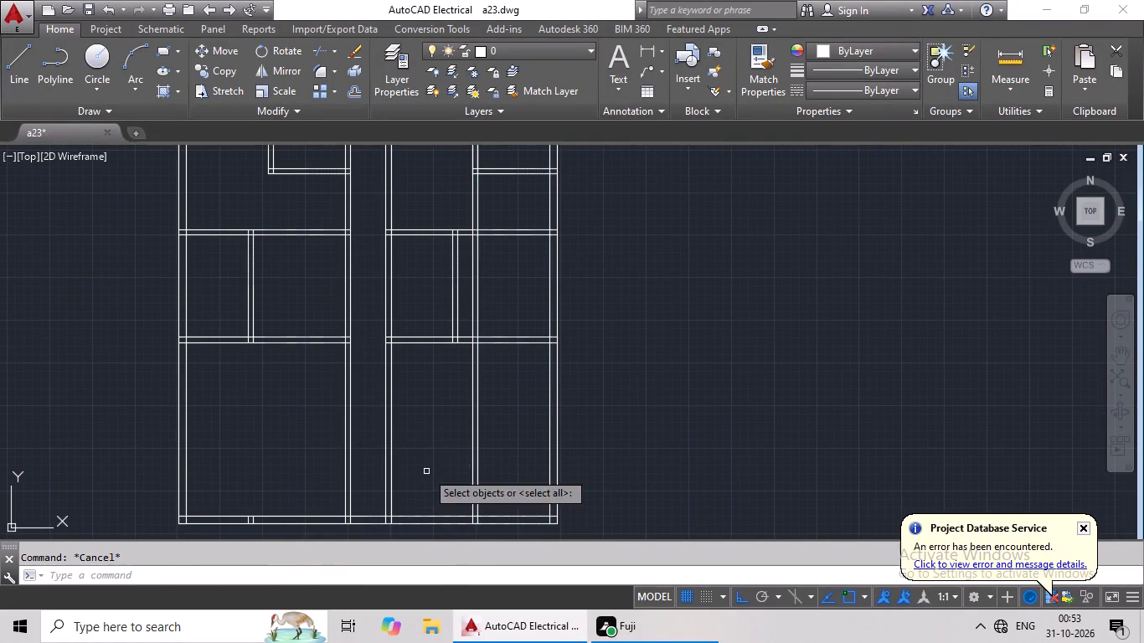
key("space")
scroll(464, 296, "up", 2)
left_click_drag(531, 281, 470, 359)
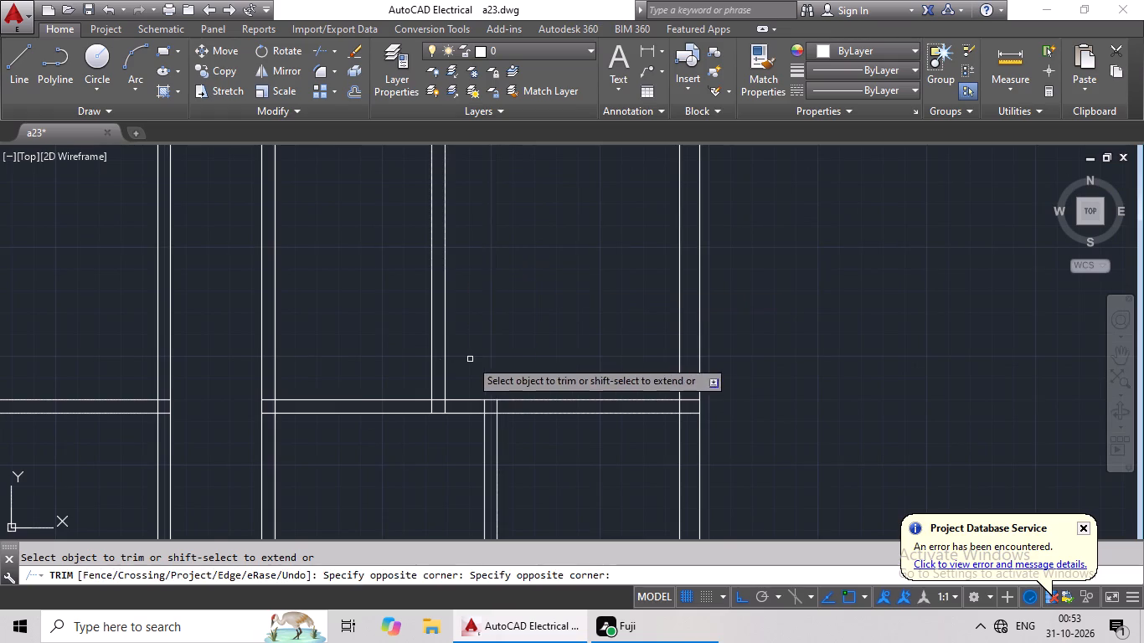
scroll(519, 350, "down", 2)
middle_click_drag(554, 411, 561, 378)
key("Escape")
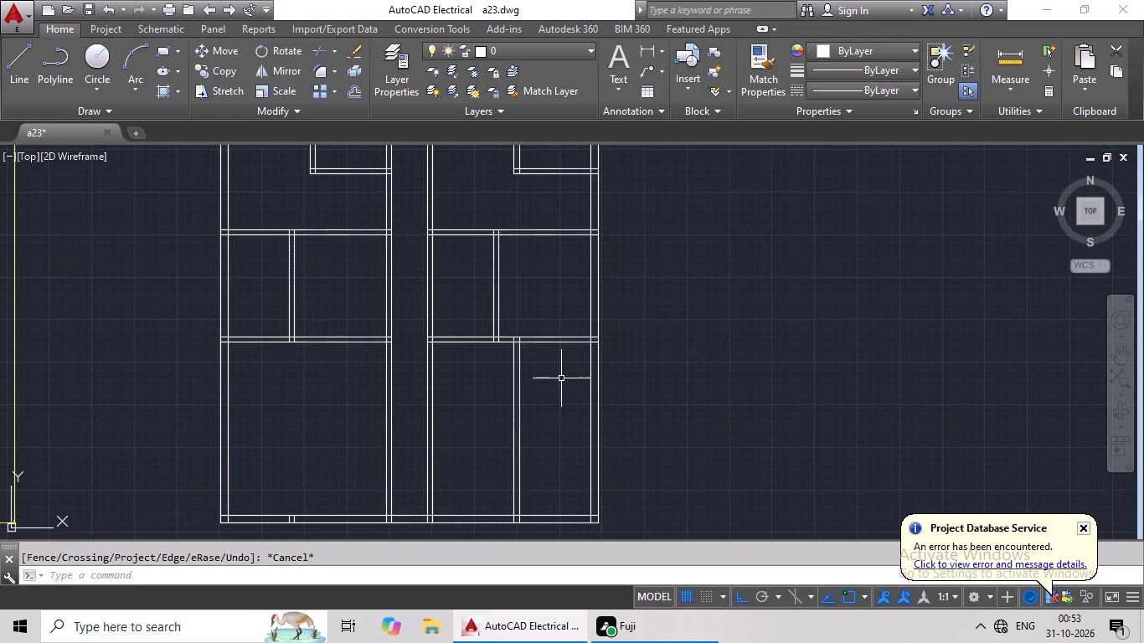
Offset the lower line of the right wing's lowest cross wall 4' downward for the toilet depth.
key("o")
key("Return")
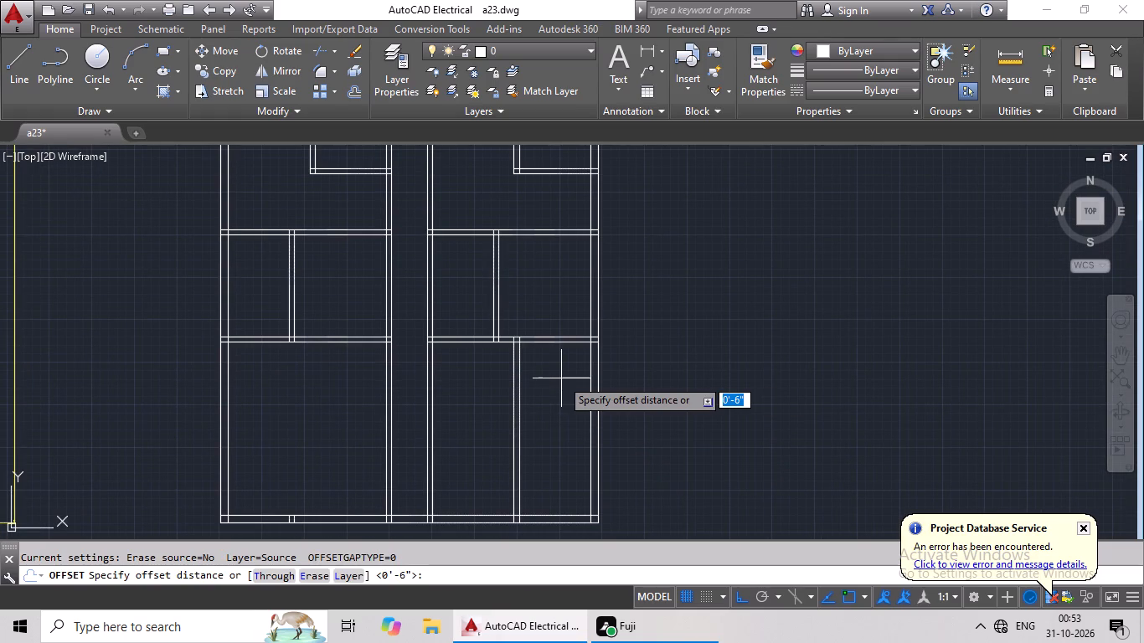
type("4'")
key("Return")
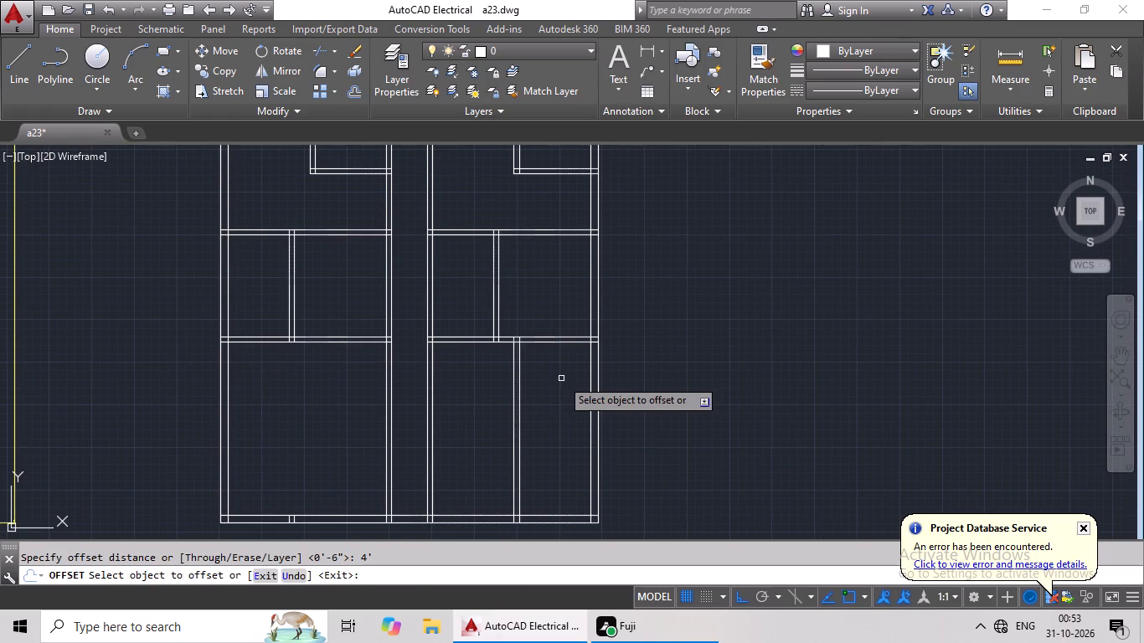
left_click_drag(555, 344, 555, 390)
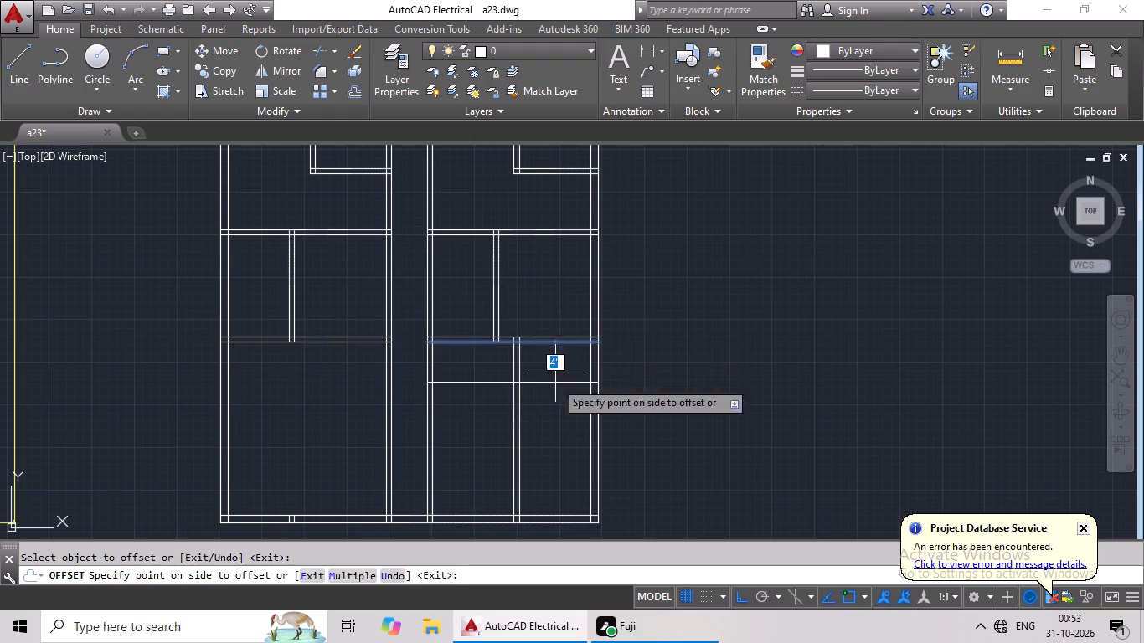
left_click_drag(555, 390, 556, 449)
left_click(556, 449)
key("Escape")
key("Escape")
Offset the new horizontal toilet wall line 6" downward to give the wall its thickness.
key("o")
key("Return")
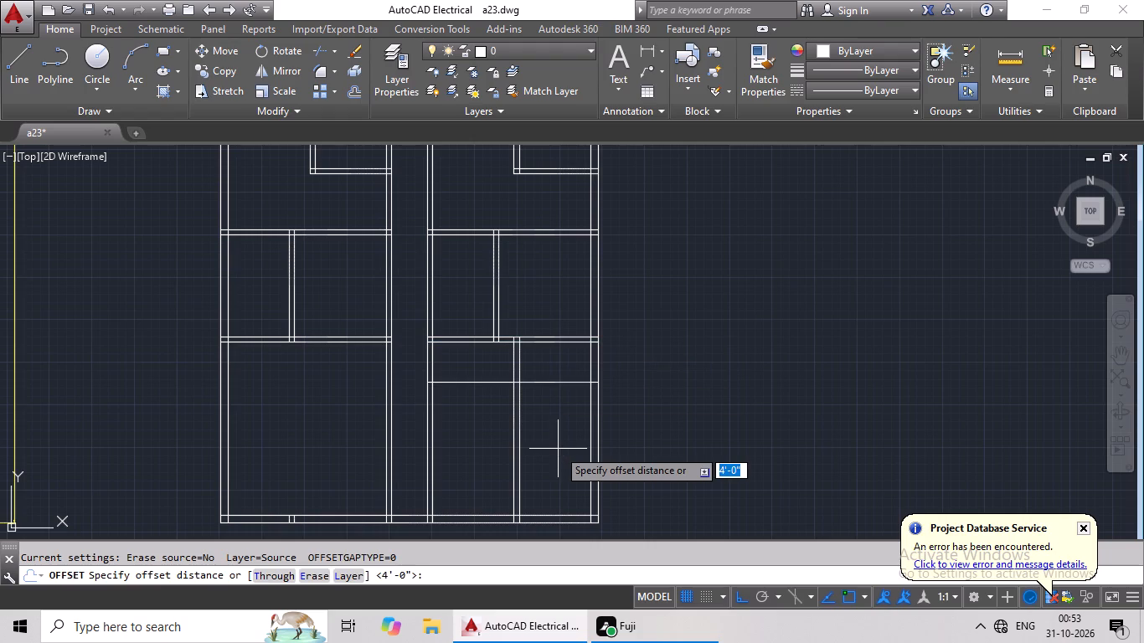
type("6\"")
key("Return")
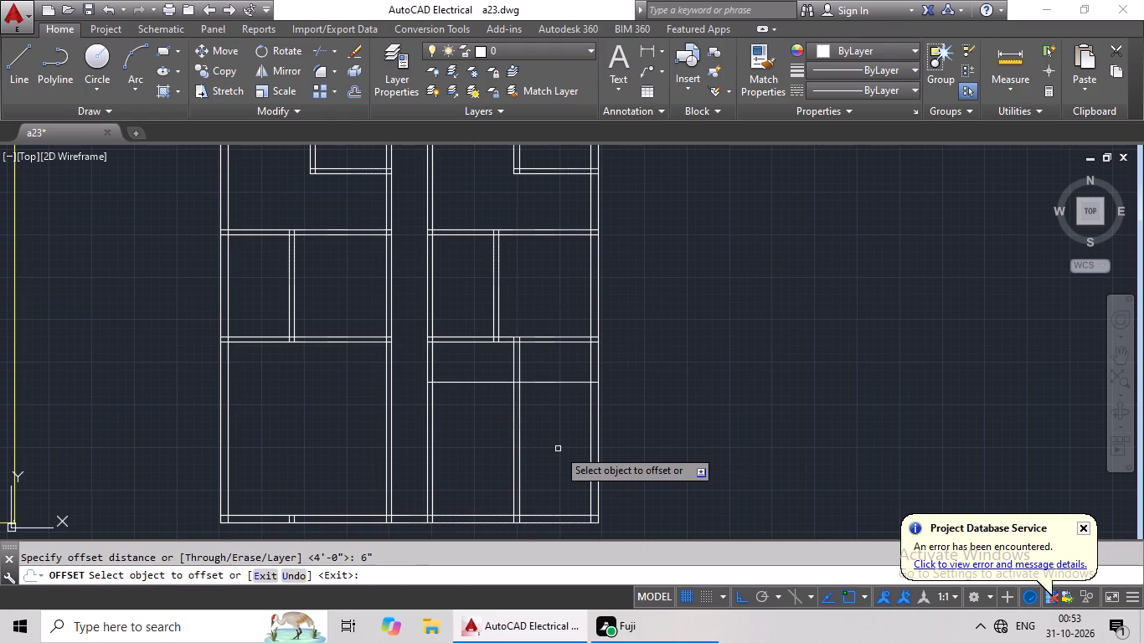
left_click_drag(564, 383, 563, 402)
left_click(563, 466)
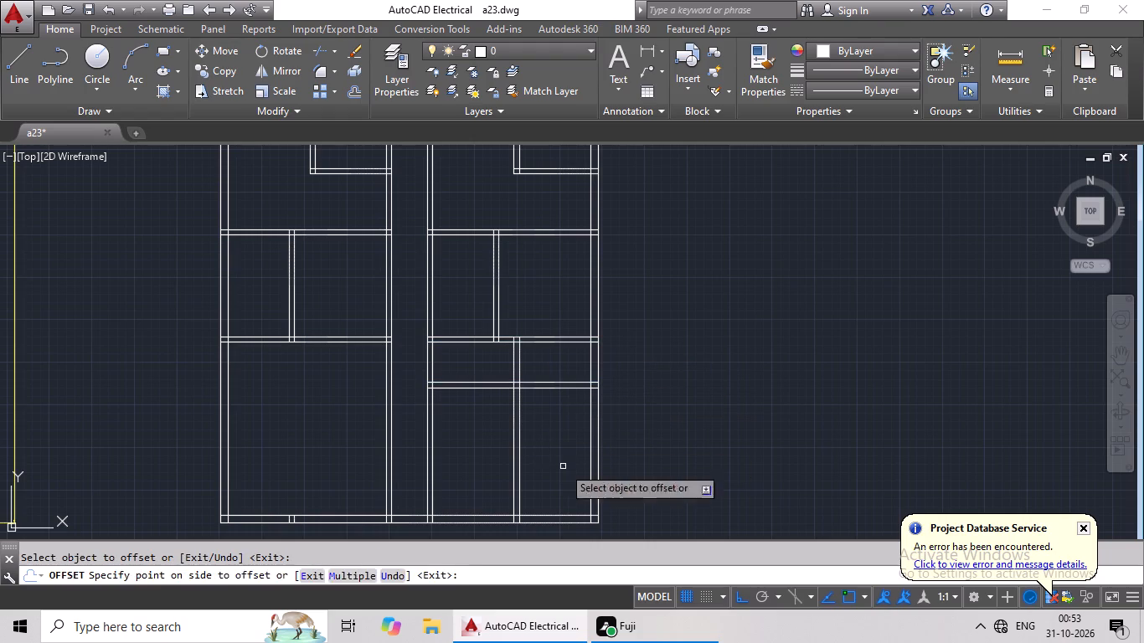
key("Escape")
key("Escape")
key("Escape")
Trim the right wing's new toilet wall lines beyond their corner, leaving the toilet enclosed against the right outer wall.
type("TR")
key("space")
key("space")
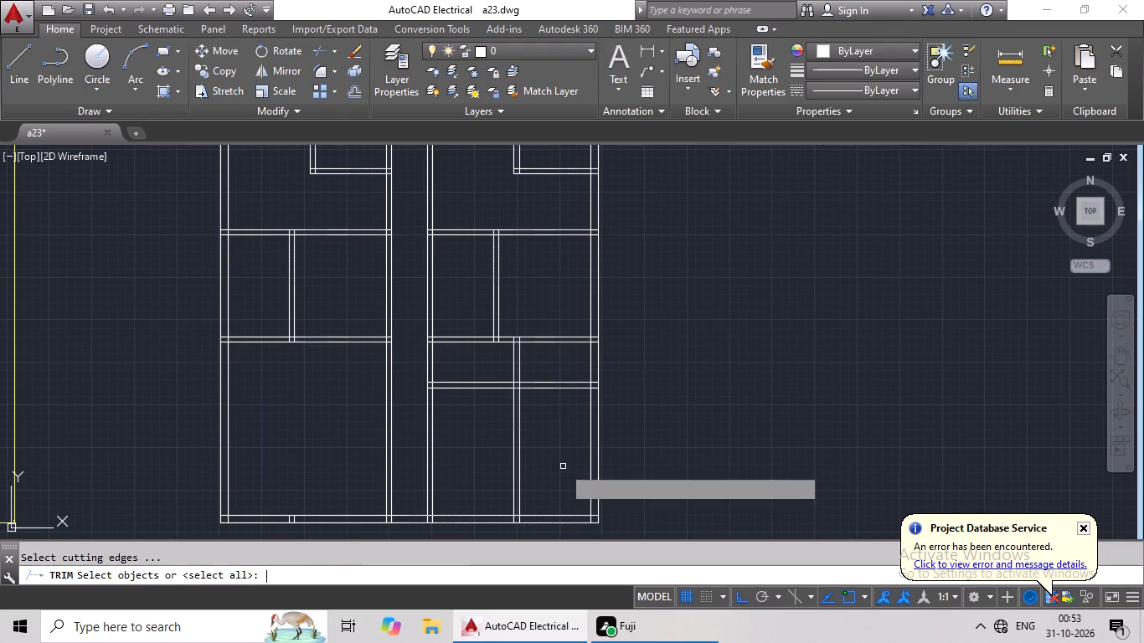
scroll(466, 378, "up", 2)
left_click_drag(507, 364, 446, 453)
left_click_drag(446, 453, 456, 443)
scroll(531, 414, "down", 1)
left_click_drag(610, 450, 582, 467)
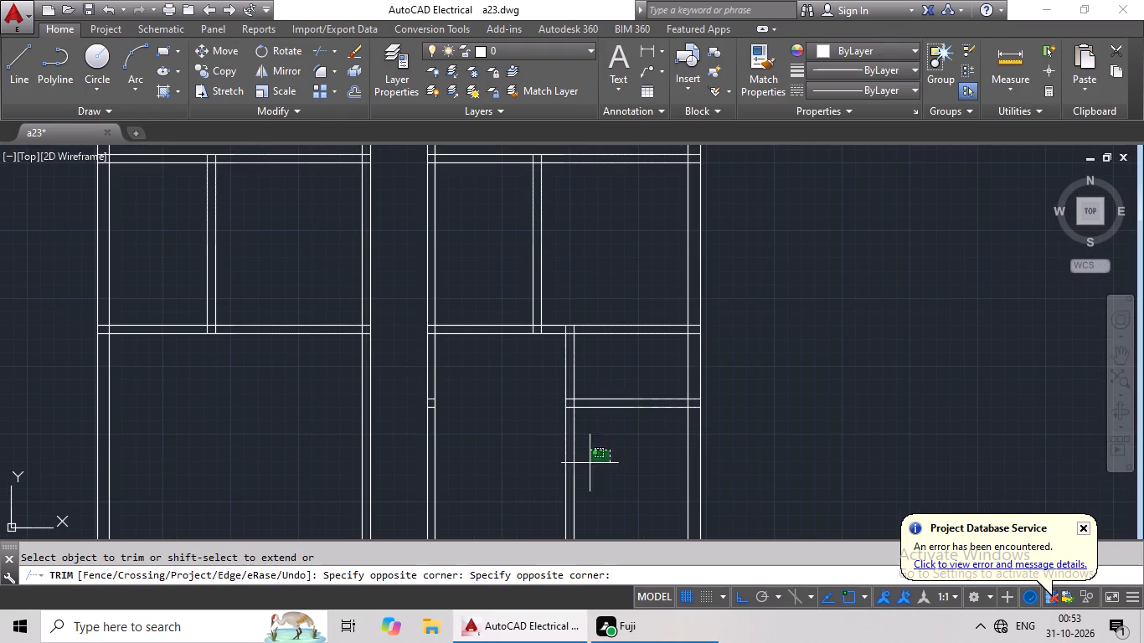
left_click_drag(582, 467, 530, 492)
left_click(529, 492)
key("Escape")
key("Escape")
Offset the inner line of the left wing's corridor wall 7' away from the corridor for the toilet length.
key("o")
key("Return")
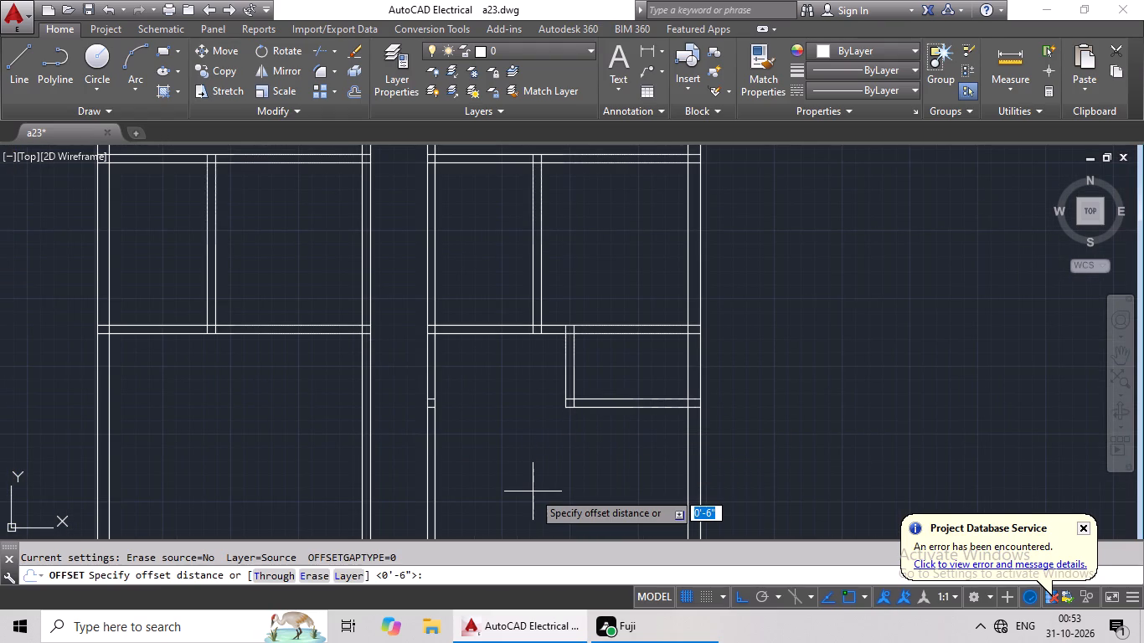
type("7'")
key("Return")
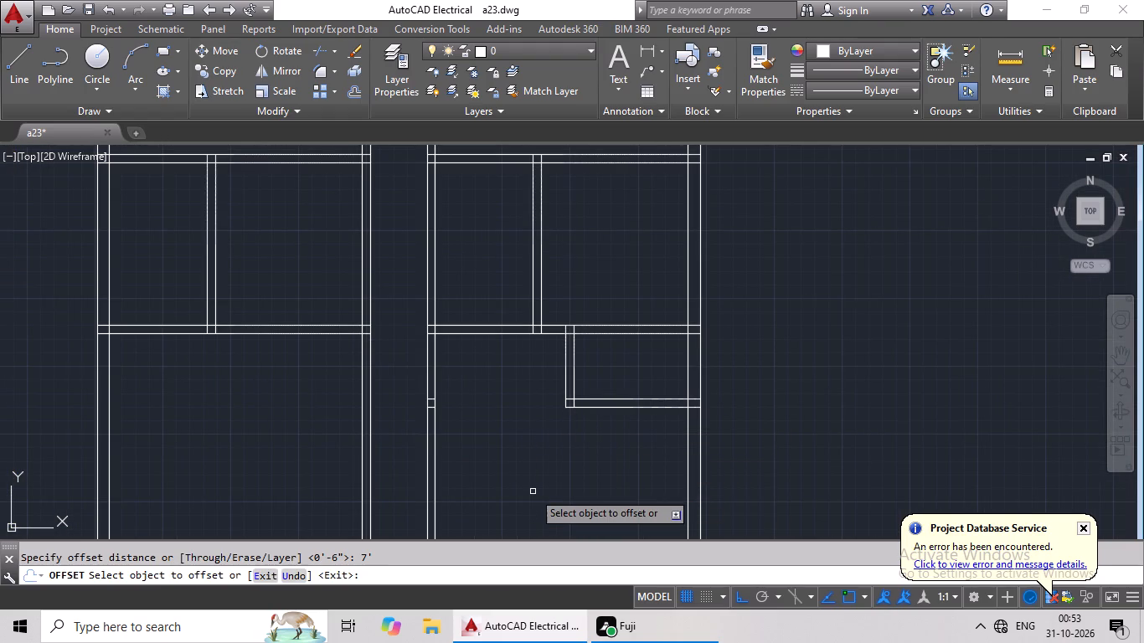
left_click_drag(361, 401, 322, 414)
left_click(265, 425)
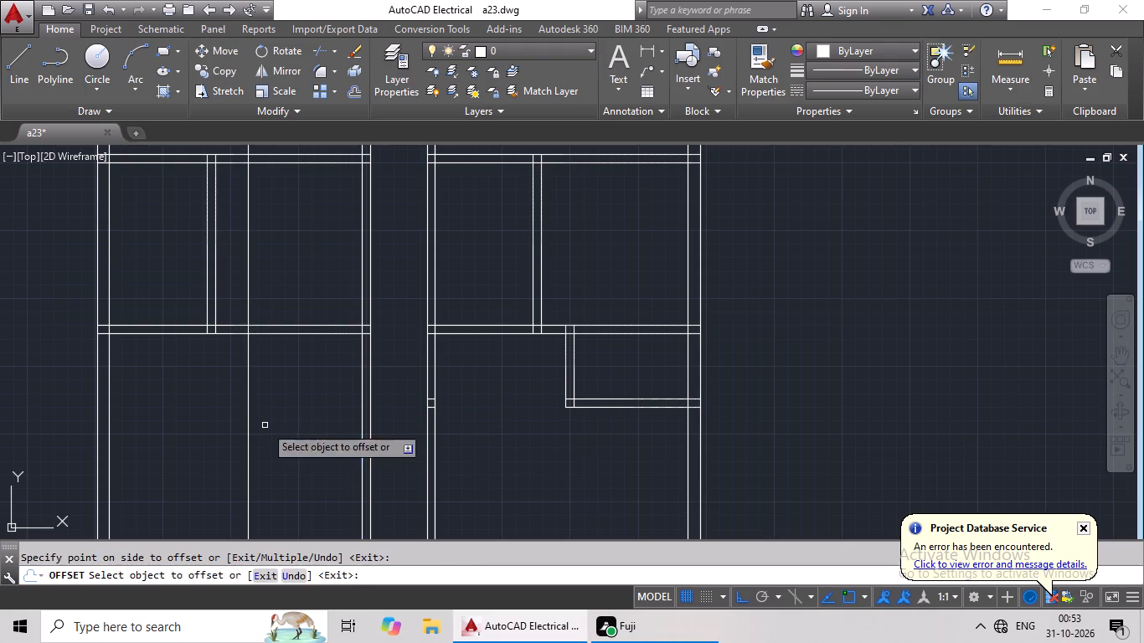
key("Escape")
key("Escape")
key("Escape")
Offset the left wing's new vertical toilet wall line 6" away from the corridor.
key("o")
key("Return")
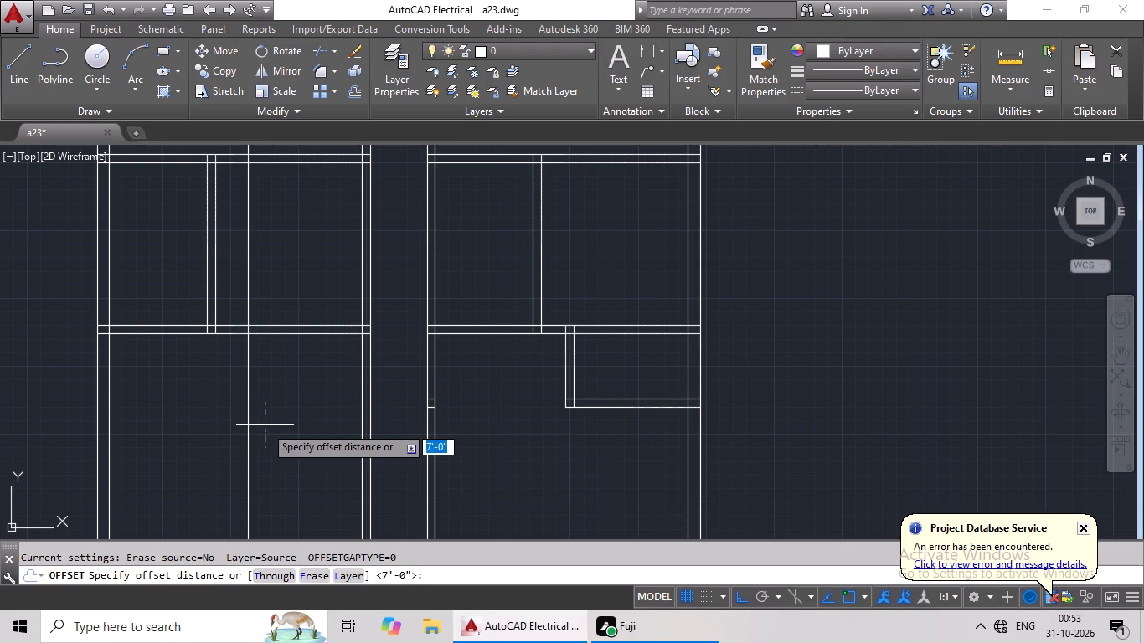
type("6\"")
key("Return")
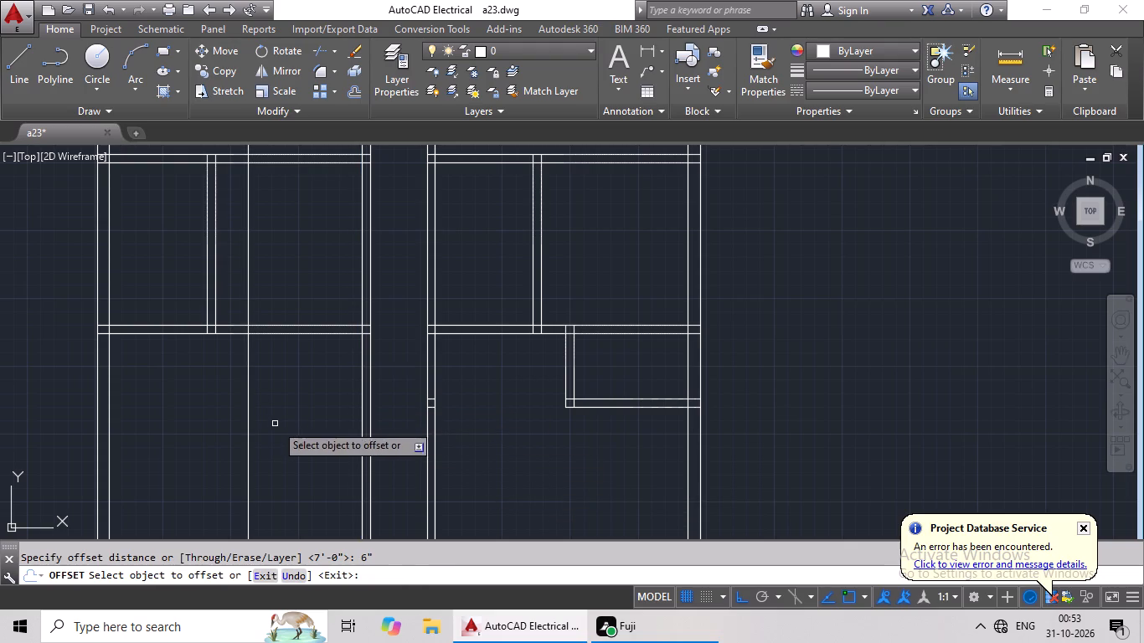
left_click_drag(248, 431, 226, 445)
left_click(200, 456)
key("Escape")
key("Escape")
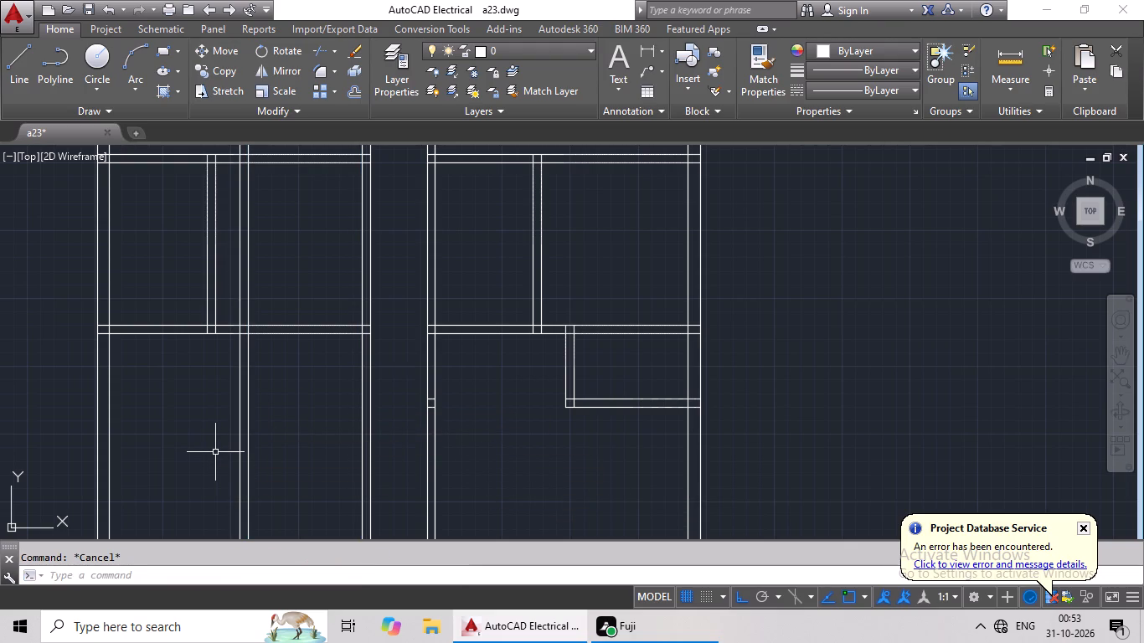
Trim the two new vertical toilet wall lines above the left wing's lowest cross wall.
type("TR")
key("space")
key("space")
scroll(239, 270, "up", 1)
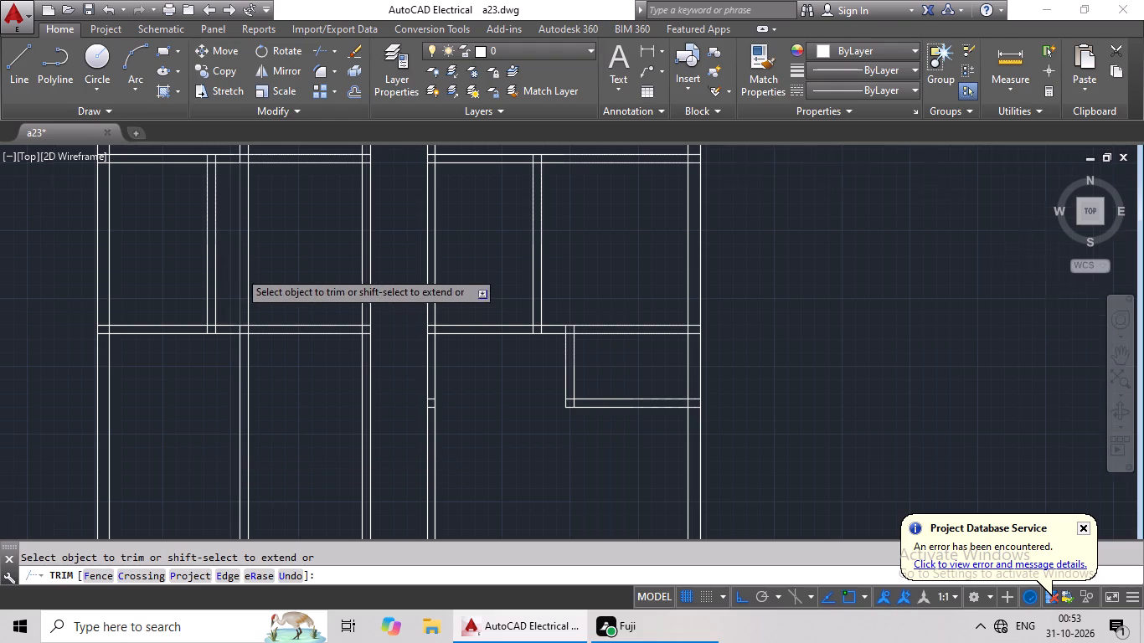
scroll(239, 270, "up", 1)
left_click_drag(330, 238, 198, 344)
left_click(198, 343)
scroll(245, 327, "down", 2)
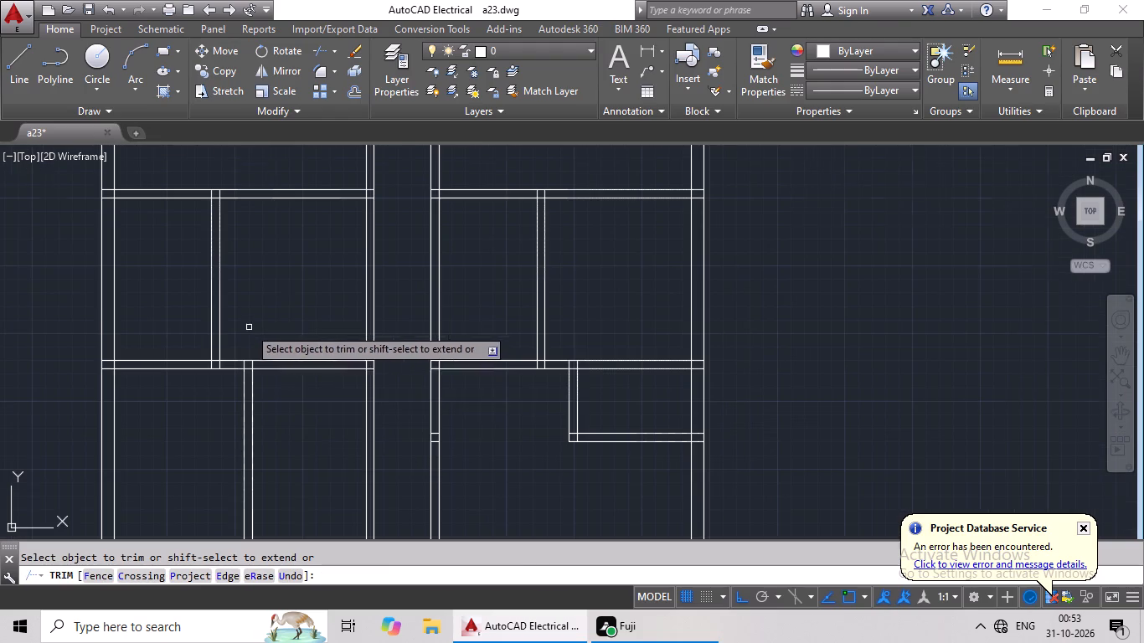
middle_click_drag(315, 397, 322, 363)
key("Escape")
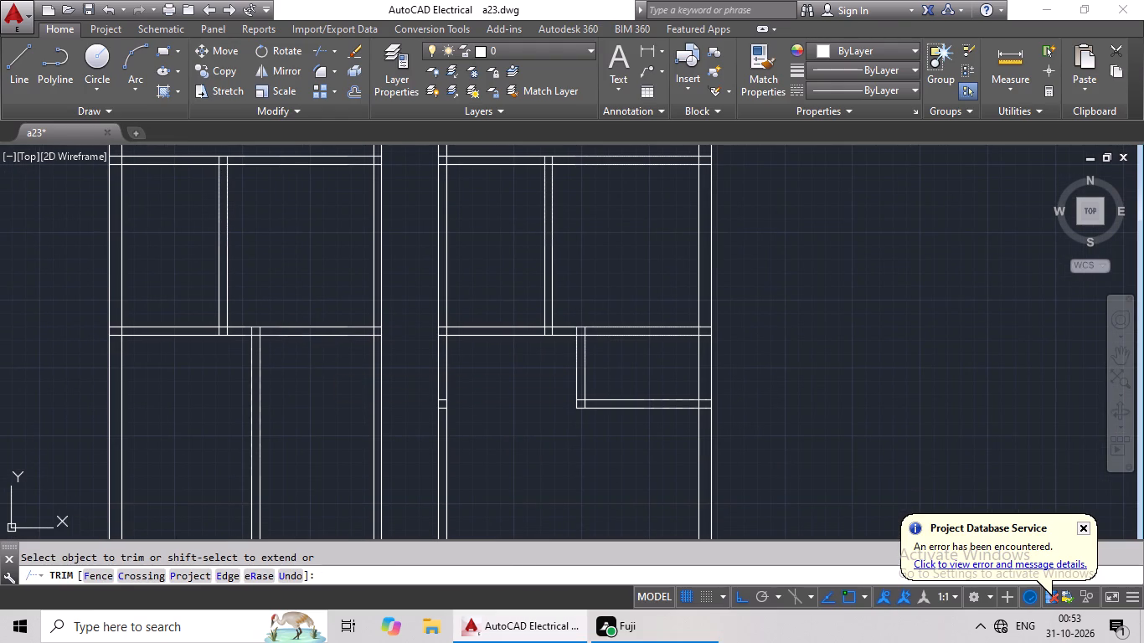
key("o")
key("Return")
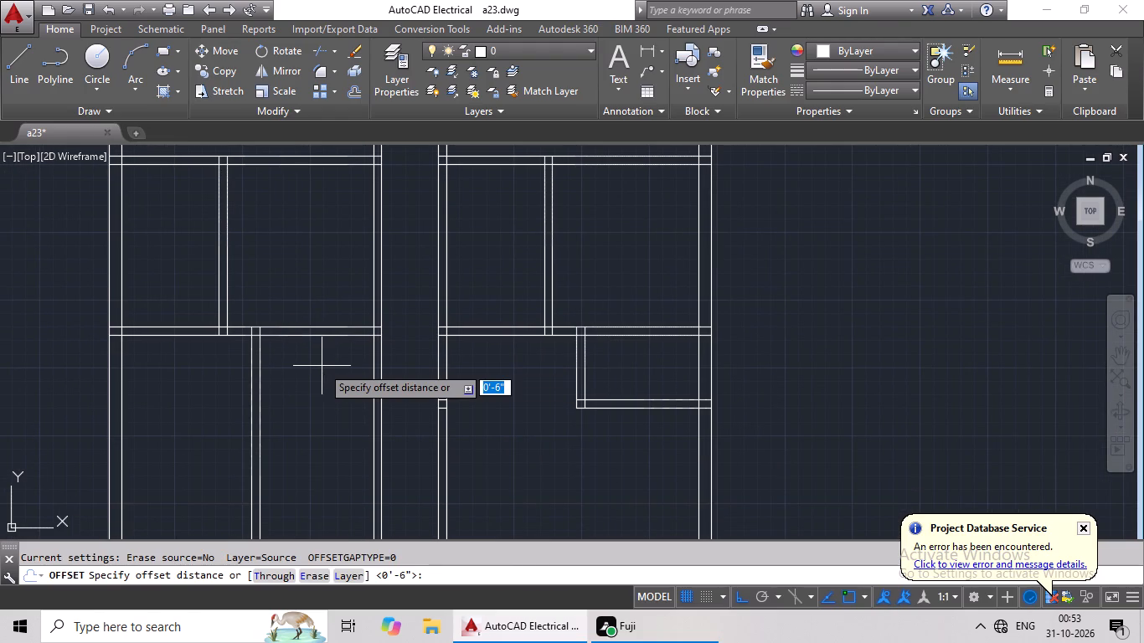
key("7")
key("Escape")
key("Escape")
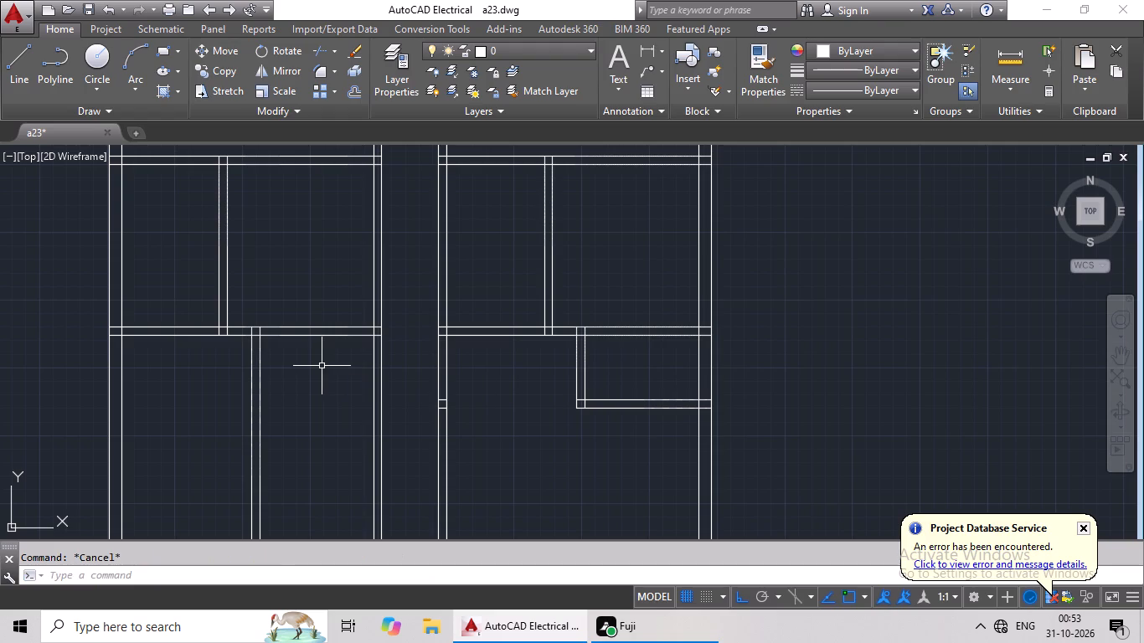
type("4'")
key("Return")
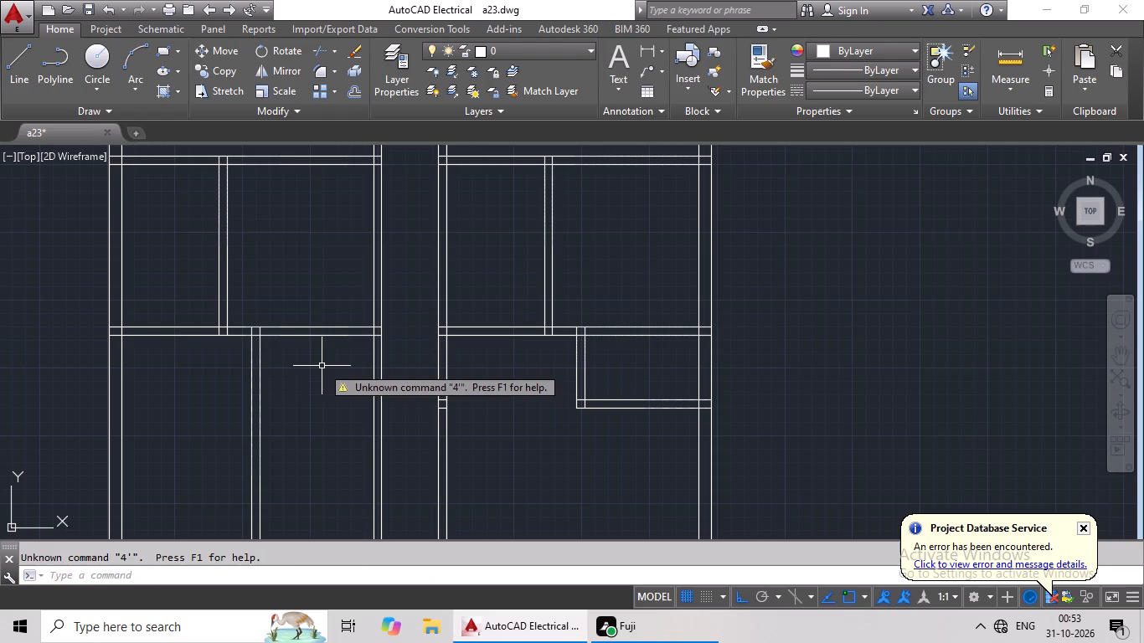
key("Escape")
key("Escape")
Offset the lower line of the left wing's lowest cross wall 4' downward for the toilet depth.
key("o")
key("Return")
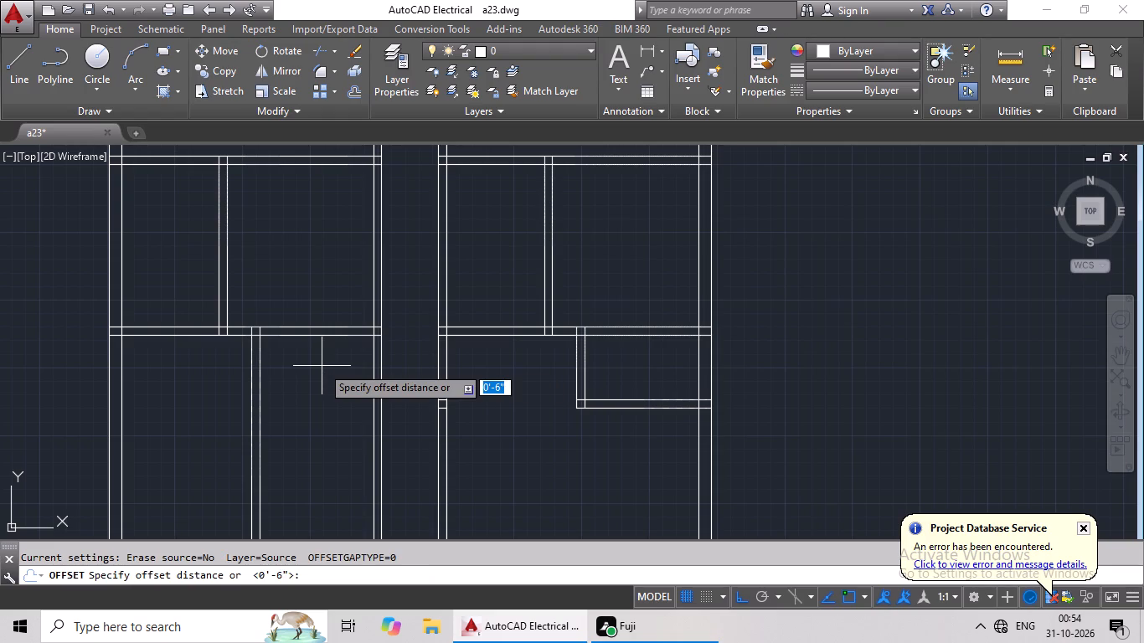
type("4'")
key("Return")
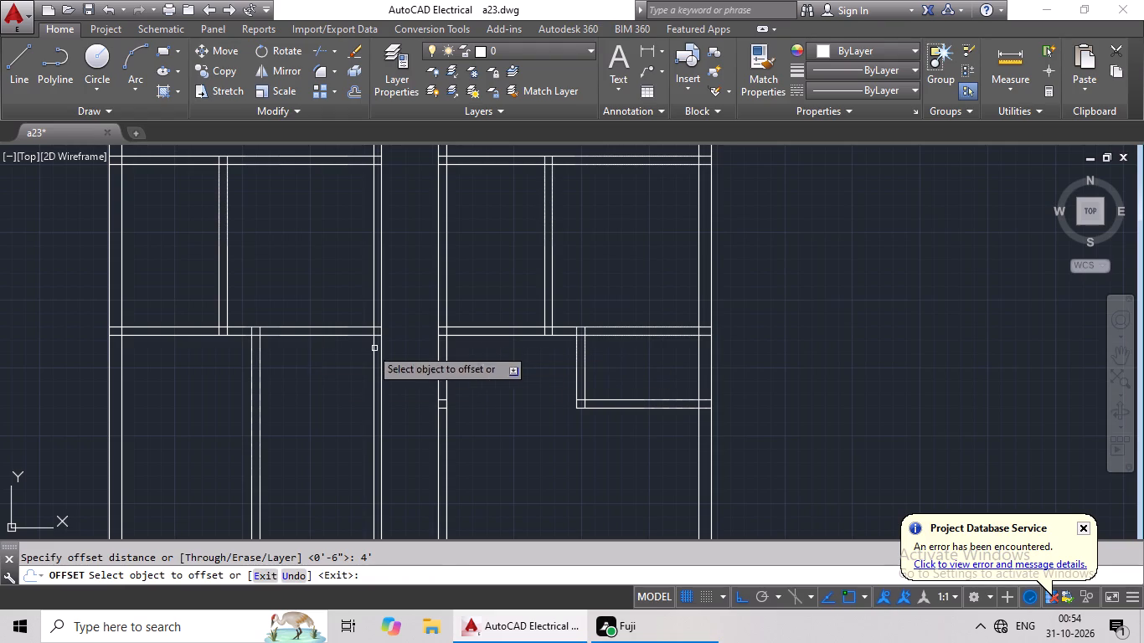
left_click_drag(334, 335, 333, 353)
left_click(330, 392)
key("Escape")
key("Escape")
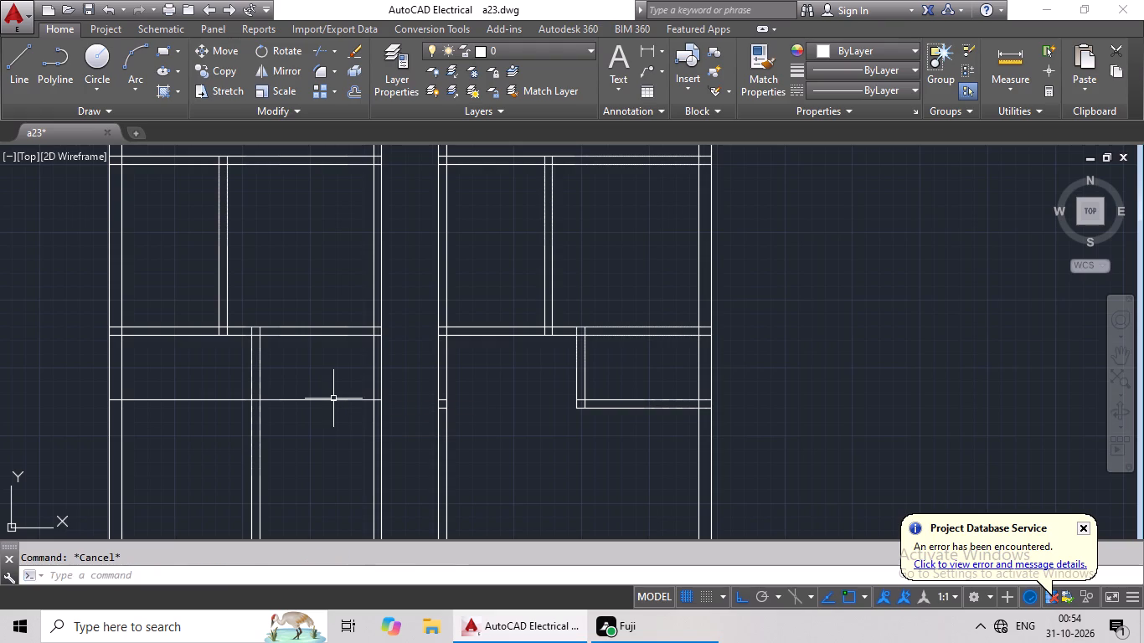
Offset the left wing's new horizontal toilet wall line 6" downward.
key("o")
key("Return")
type("6\"")
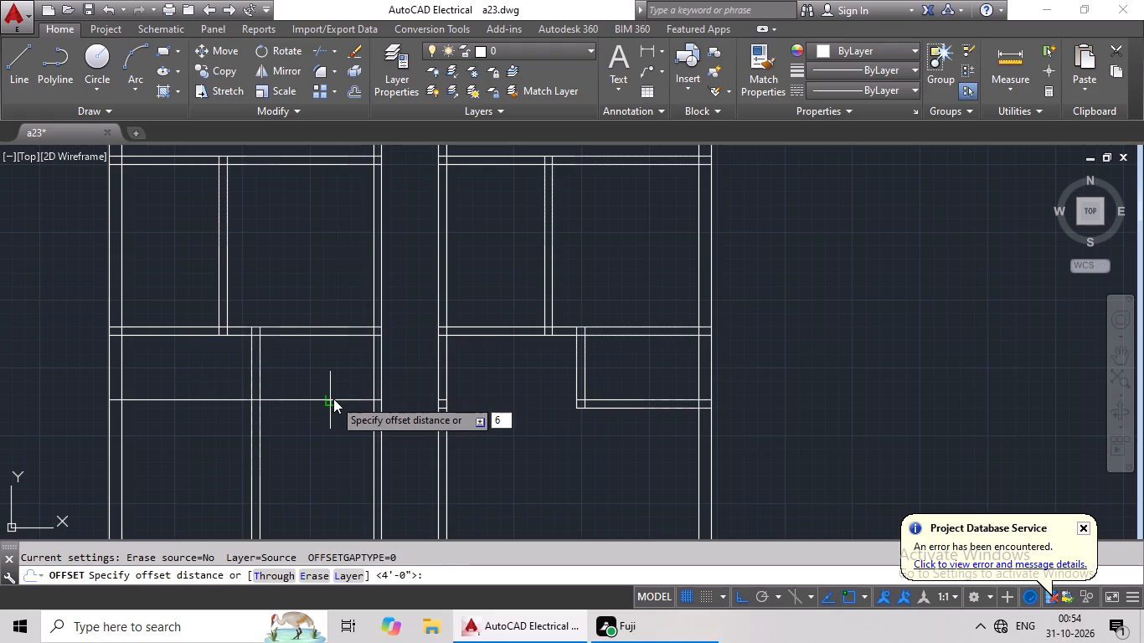
key("Return")
left_click(333, 399)
left_click(334, 431)
key("Escape")
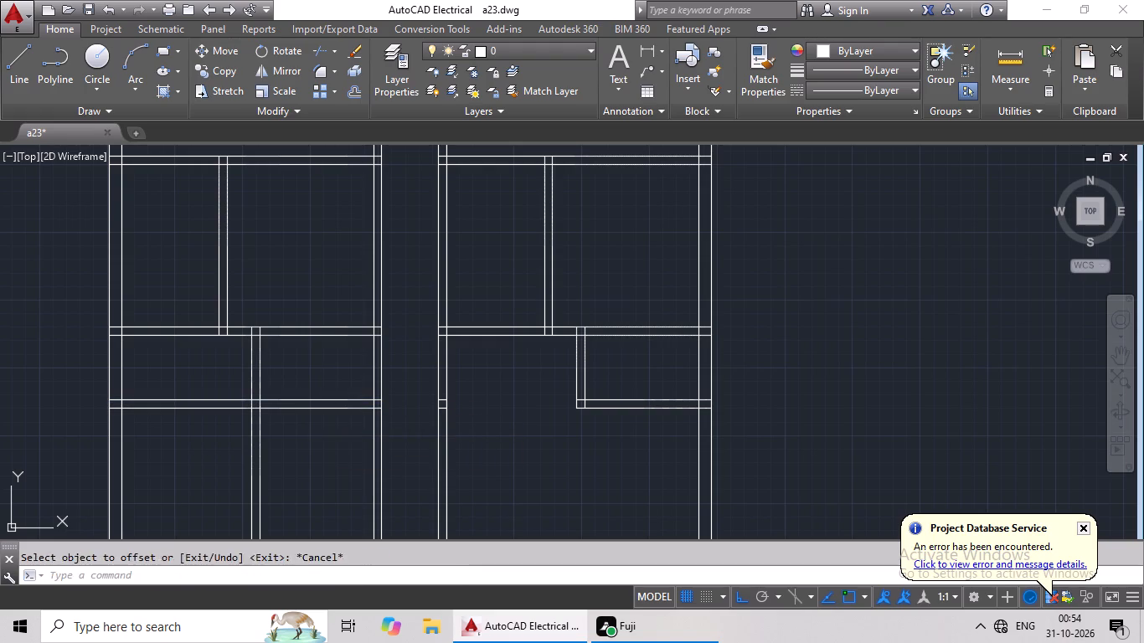
key("Escape")
Trim the left wing's new toilet wall lines beyond their corner, leaving the toilet enclosed against the corridor wall.
type("TR")
key("space")
key("space")
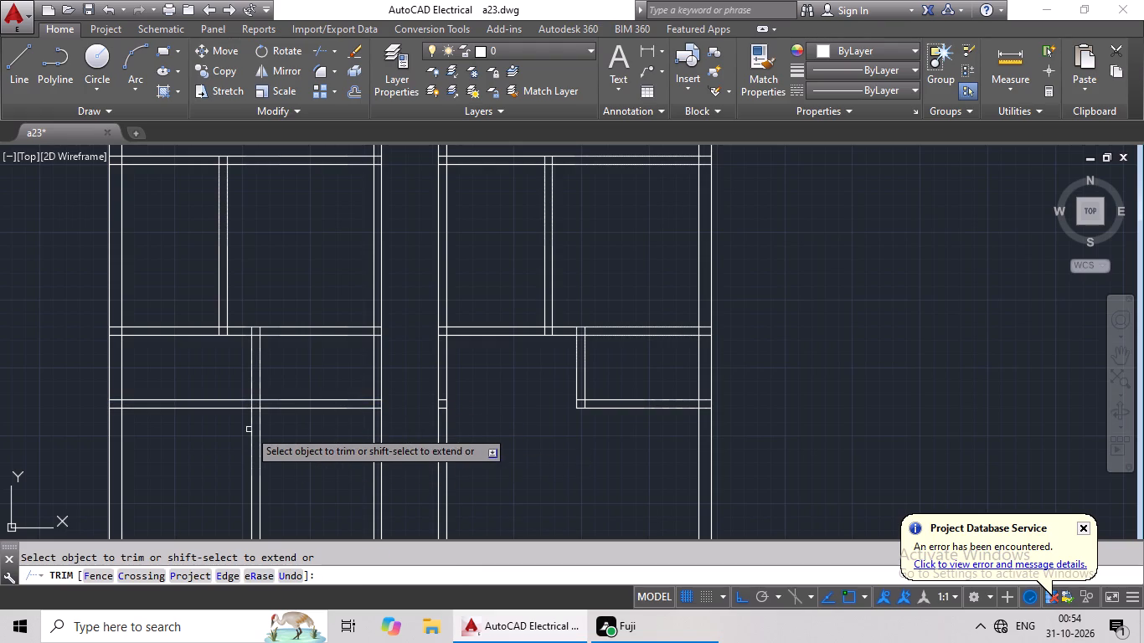
scroll(248, 428, "up", 3)
left_click_drag(367, 401, 152, 507)
left_click_drag(152, 507, 152, 496)
left_click_drag(159, 246, 103, 398)
left_click(103, 398)
scroll(183, 391, "down", 3)
key("Escape")
Erase the two leftover short toilet wall segments inside the right wing's corridor wall.
scroll(403, 373, "up", 2)
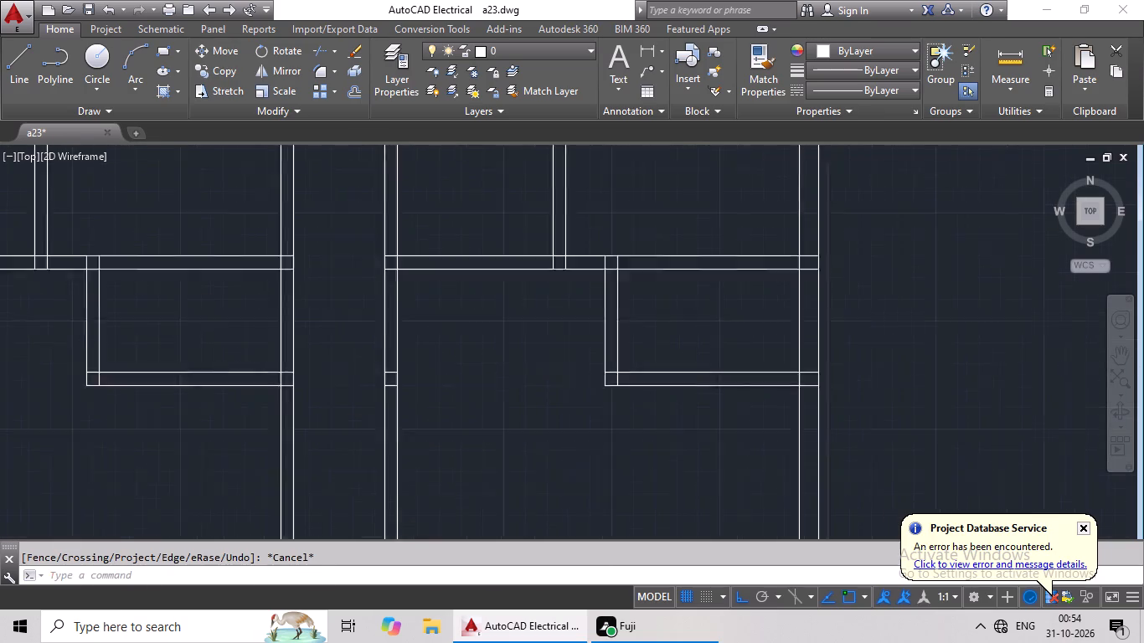
scroll(403, 373, "up", 2)
left_click_drag(357, 358, 339, 467)
key("Delete")
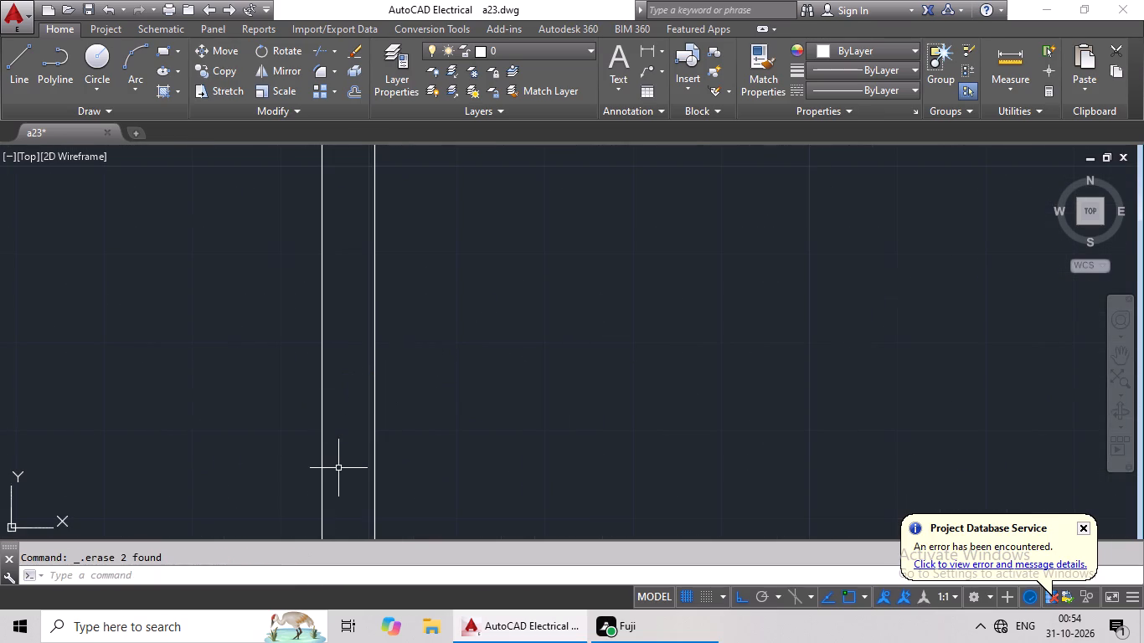
Offset the lower line of the cross wall above the toilets 10' downward in both the left and right wings.
scroll(525, 547, "down", 5)
middle_click_drag(576, 453, 577, 342)
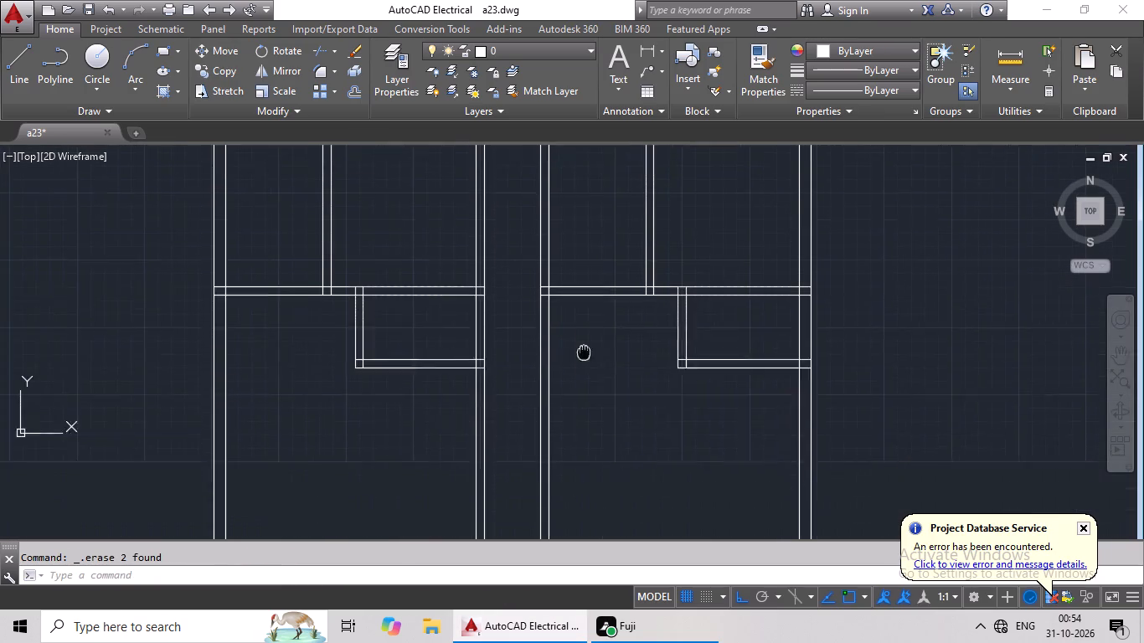
middle_click_drag(577, 342, 575, 340)
key("Escape")
key("Escape")
key("o")
key("Return")
type("10'")
key("Return")
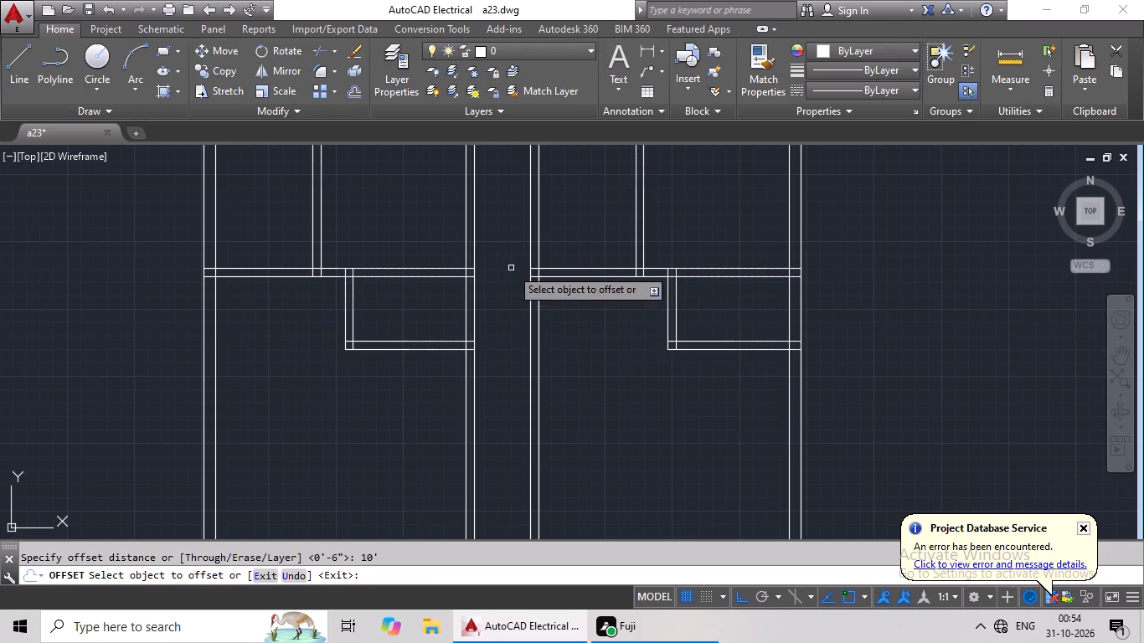
left_click_drag(434, 279, 432, 311)
left_click_drag(430, 394, 452, 385)
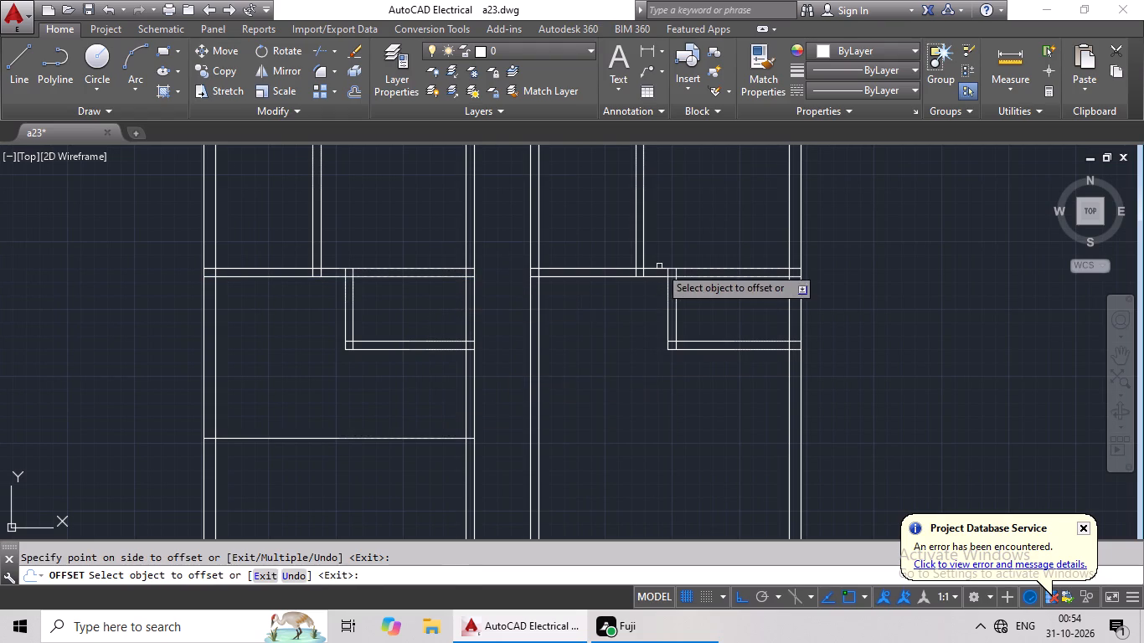
left_click(601, 299)
left_click_drag(599, 276, 597, 310)
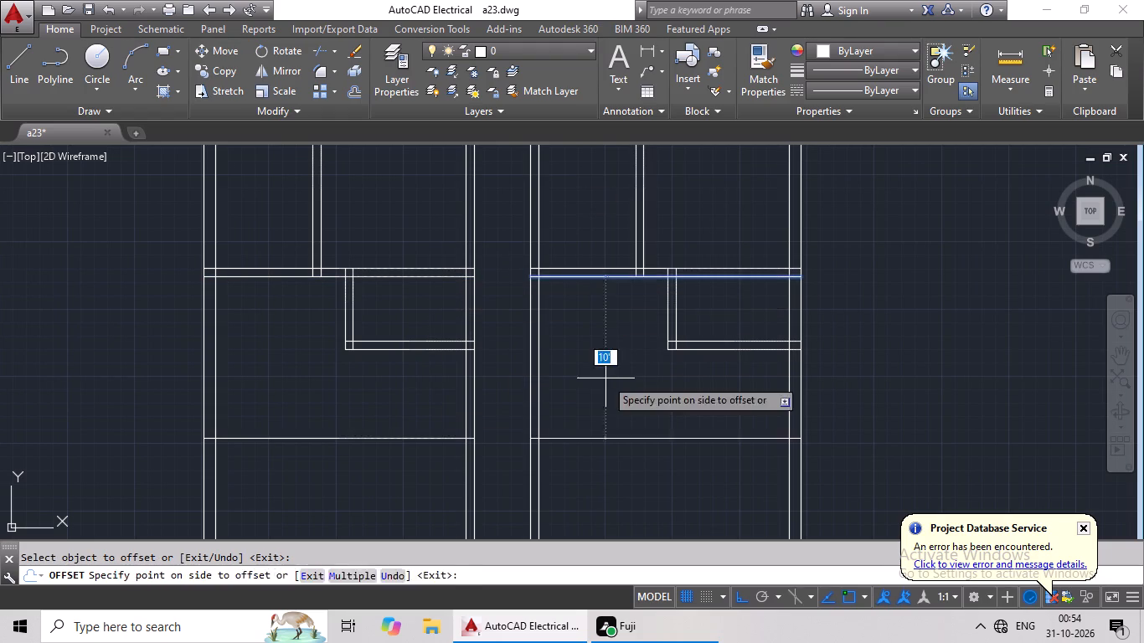
left_click(605, 380)
scroll(612, 362, "down", 2)
middle_click_drag(612, 361, 516, 370)
scroll(503, 410, "up", 2)
key("Escape")
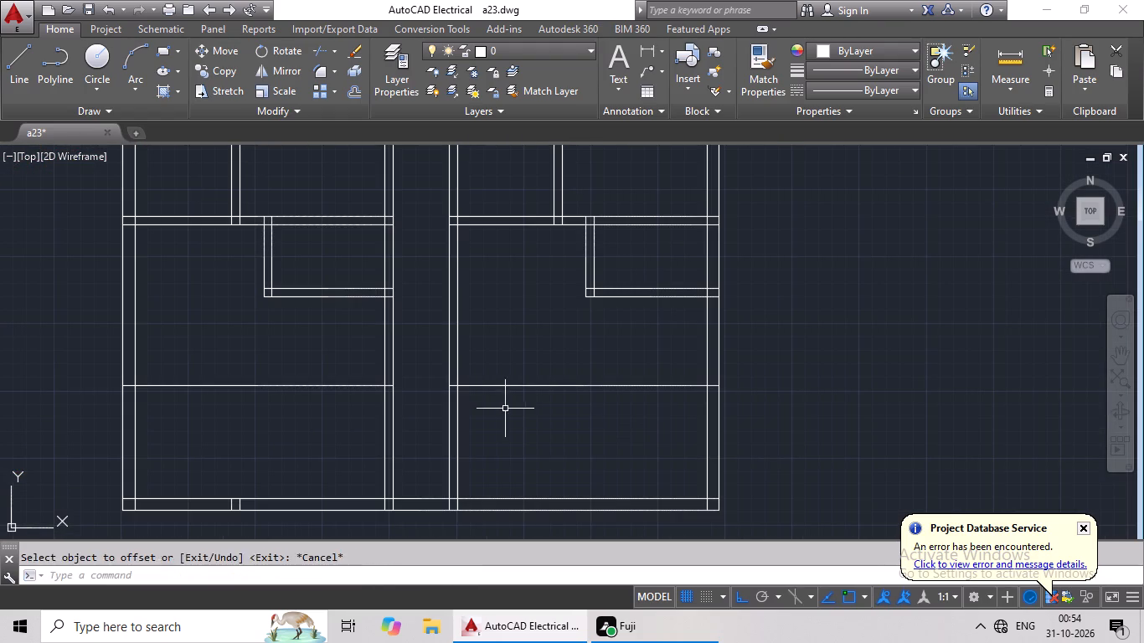
key("Escape")
key("Escape")
Offset both wings' new horizontal room lines 6" downward to form the partition thickness.
key("o")
key("Return")
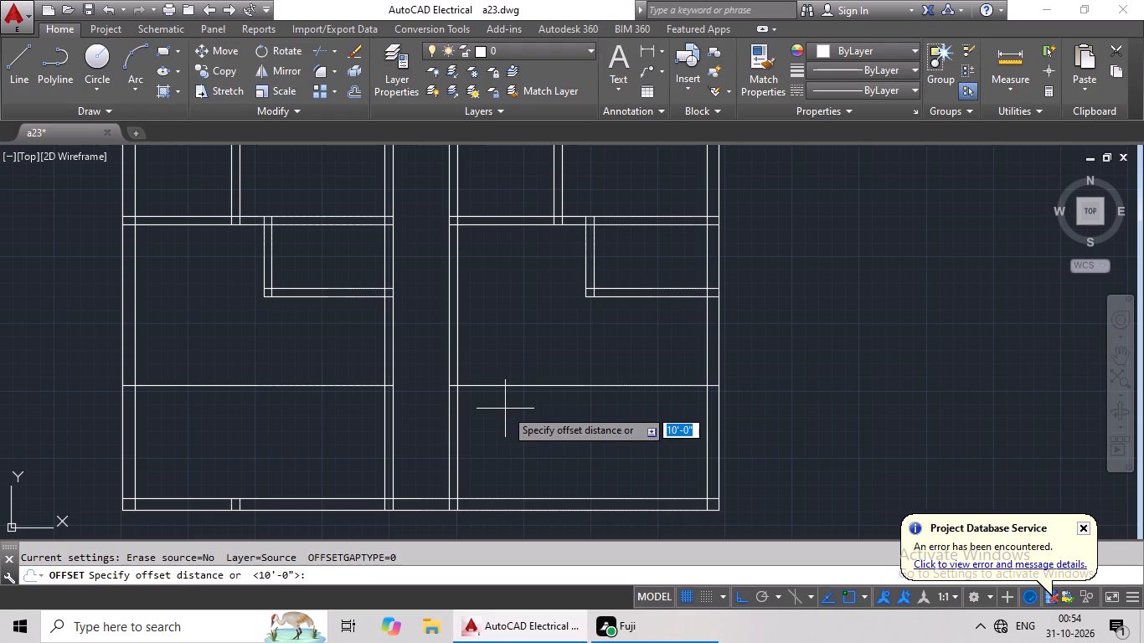
type("6\"")
key("Return")
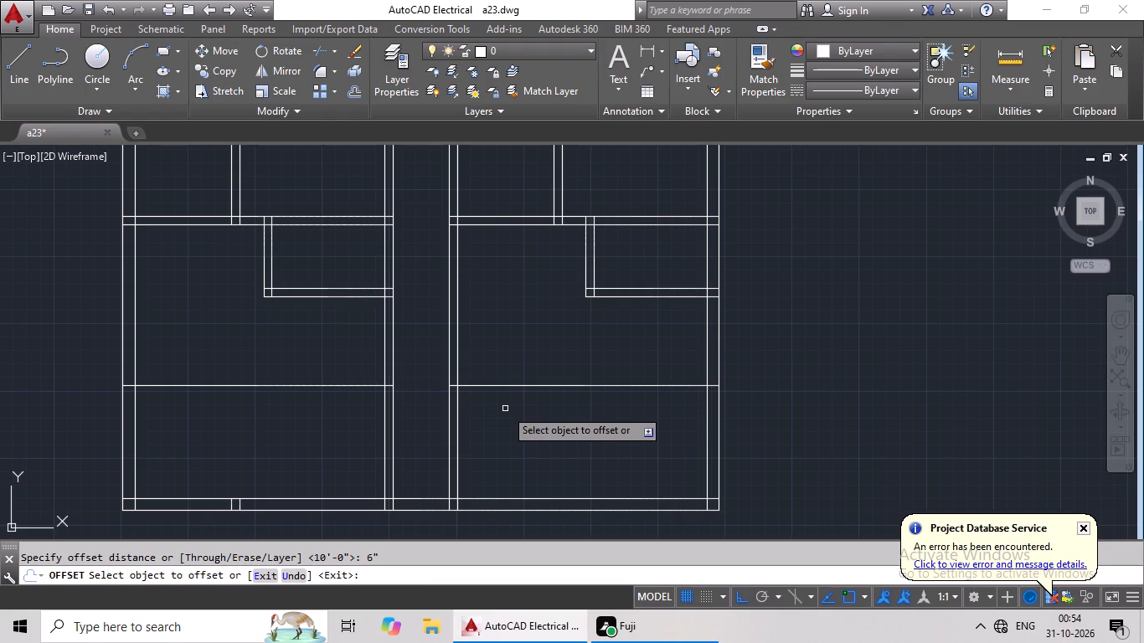
left_click_drag(539, 387, 529, 466)
left_click(532, 462)
left_click_drag(333, 385, 332, 397)
left_click(332, 444)
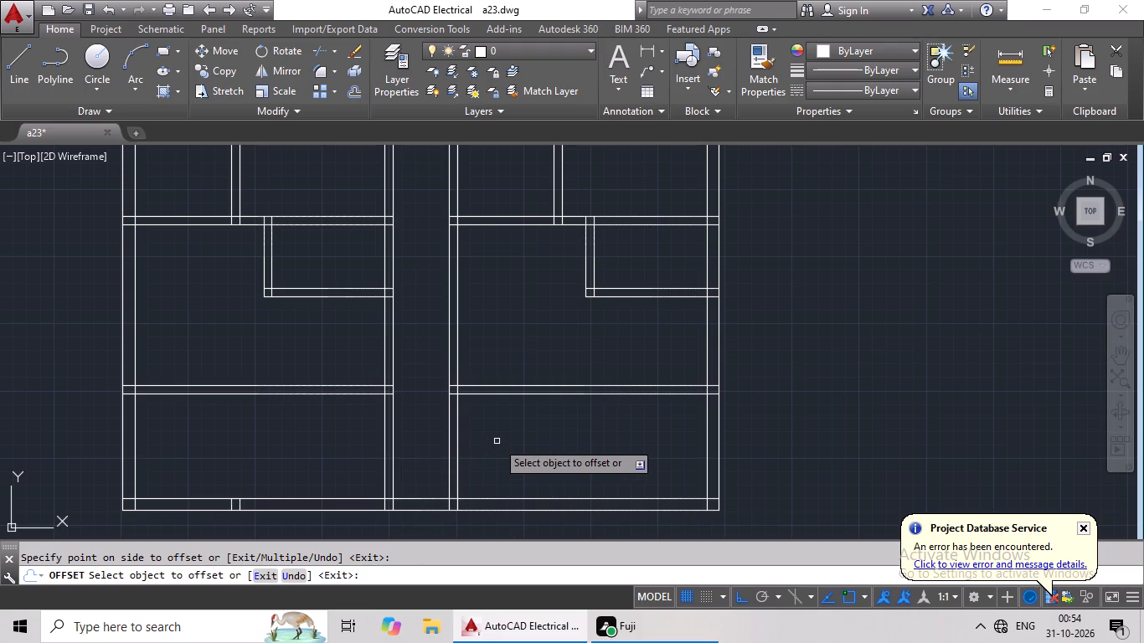
key("Escape")
key("Escape")
key("Escape")
key("Escape")
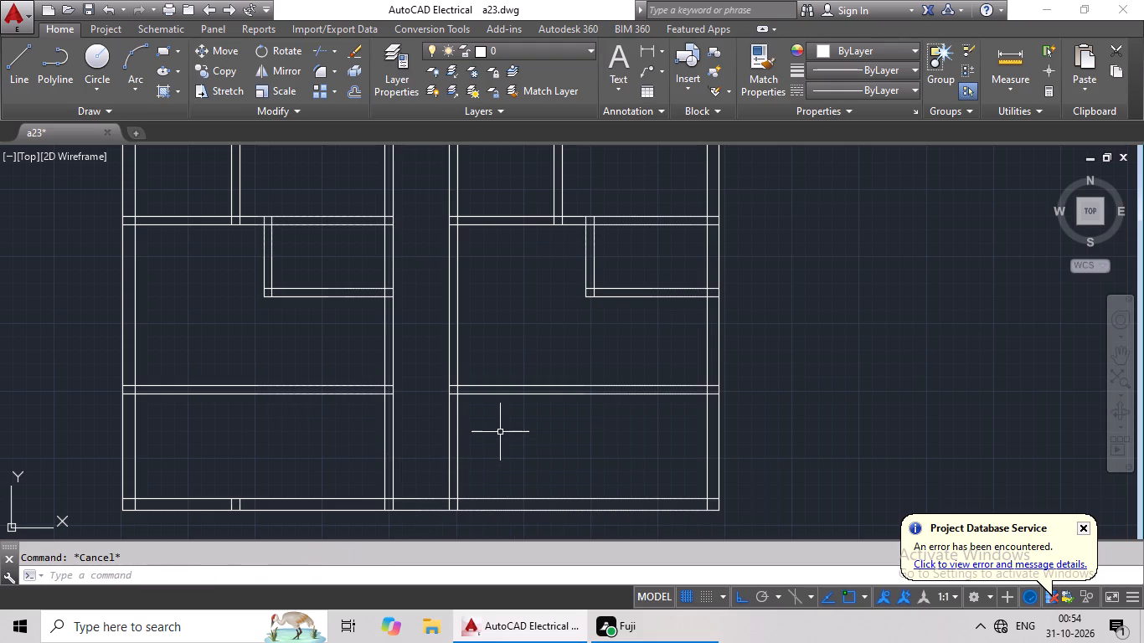
Erase the two leftover short vertical segments inside the left wing's bottom outer wall.
middle_click_drag(298, 485, 333, 405)
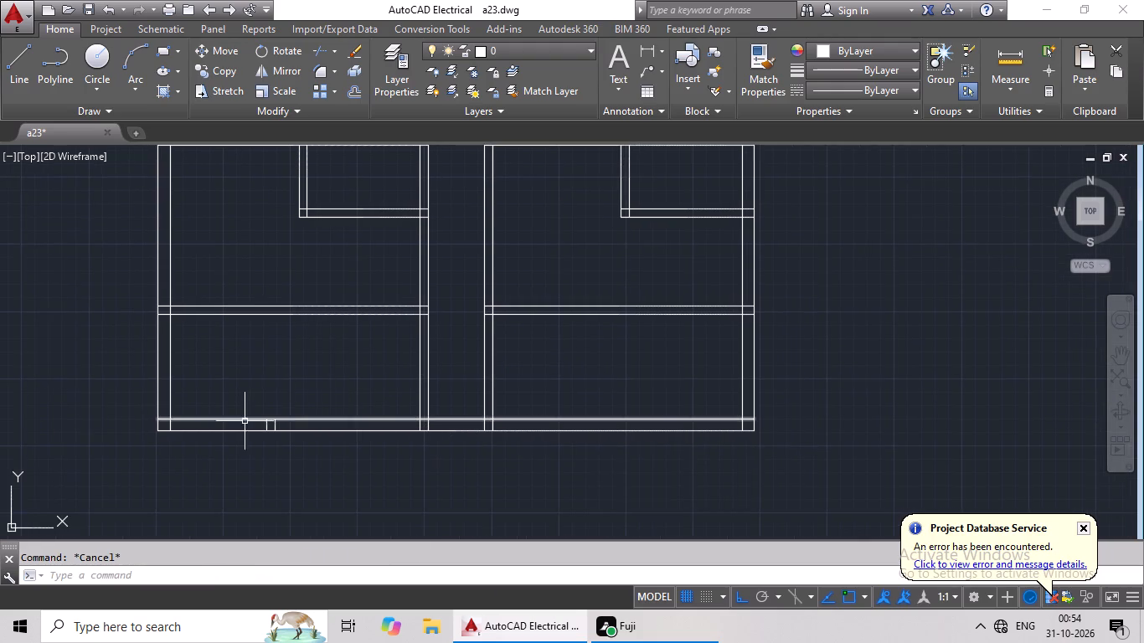
scroll(276, 423, "up", 3)
left_click_drag(329, 431, 224, 438)
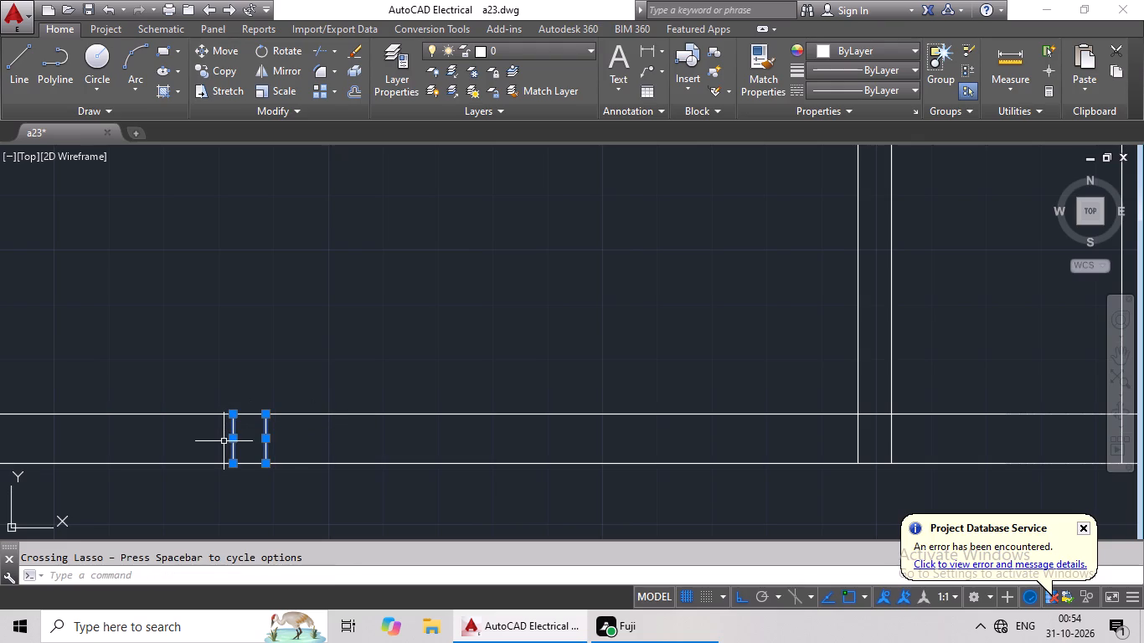
key("Delete")
Trim away the four central corridor wall lines below the new lowest cross walls of both wings.
scroll(353, 445, "down", 3)
middle_click_drag(358, 443, 157, 421)
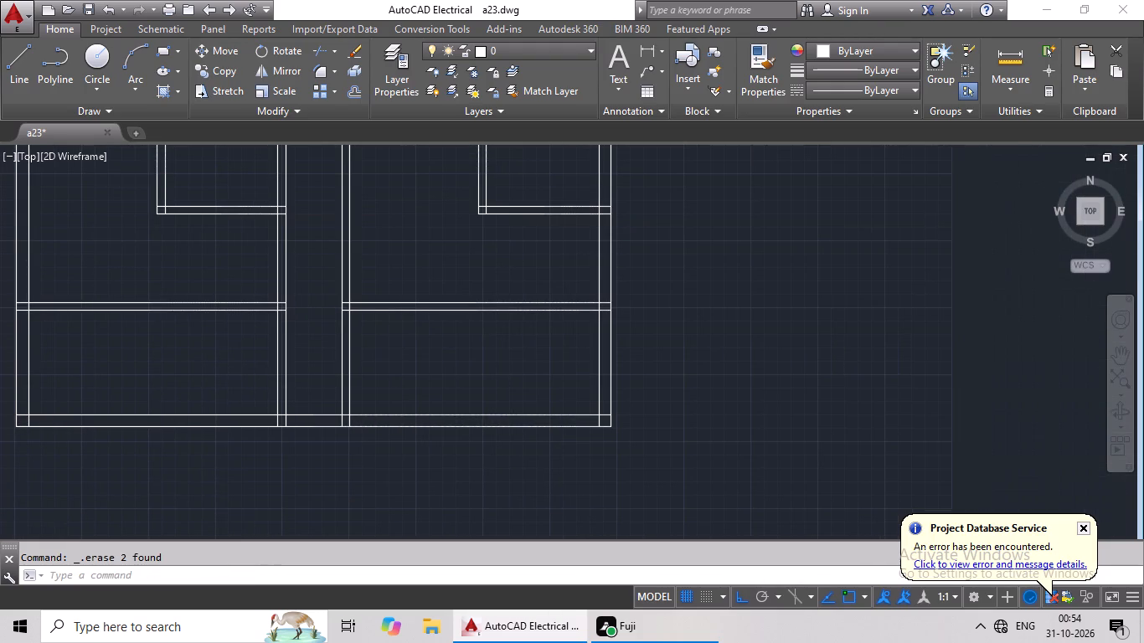
key("Escape")
key("t")
key("r")
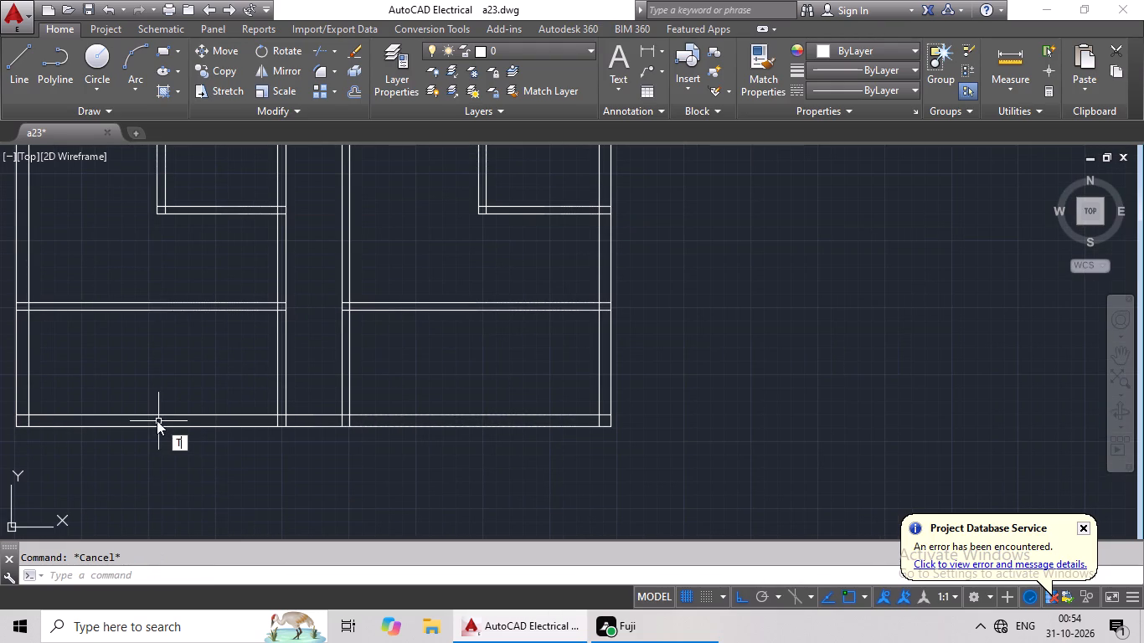
key("space")
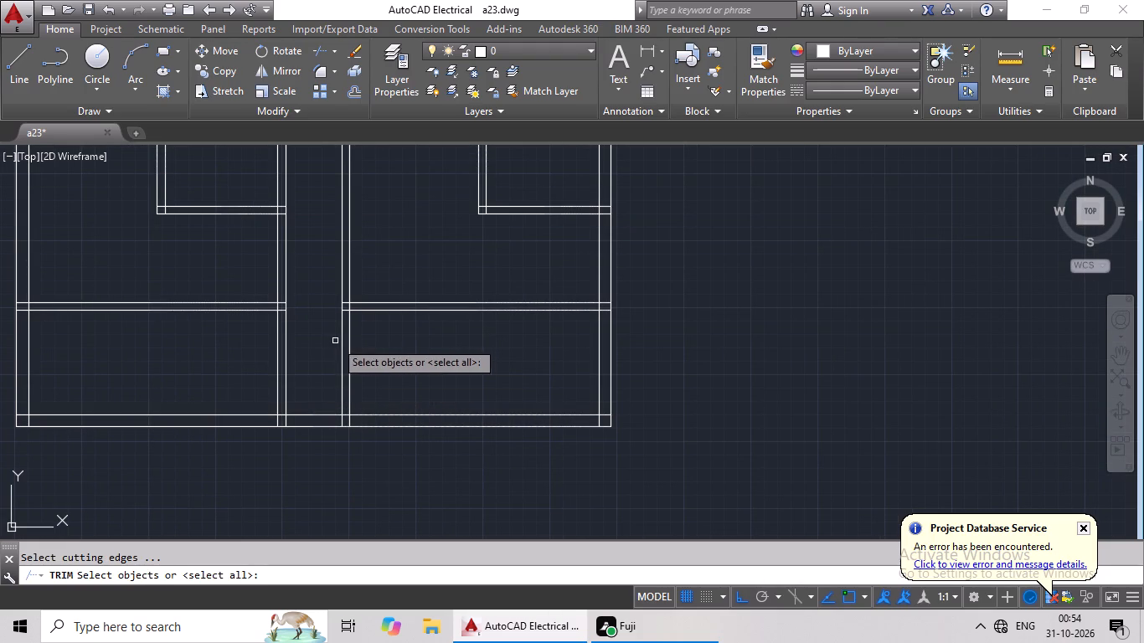
key("space")
left_click_drag(416, 345, 380, 352)
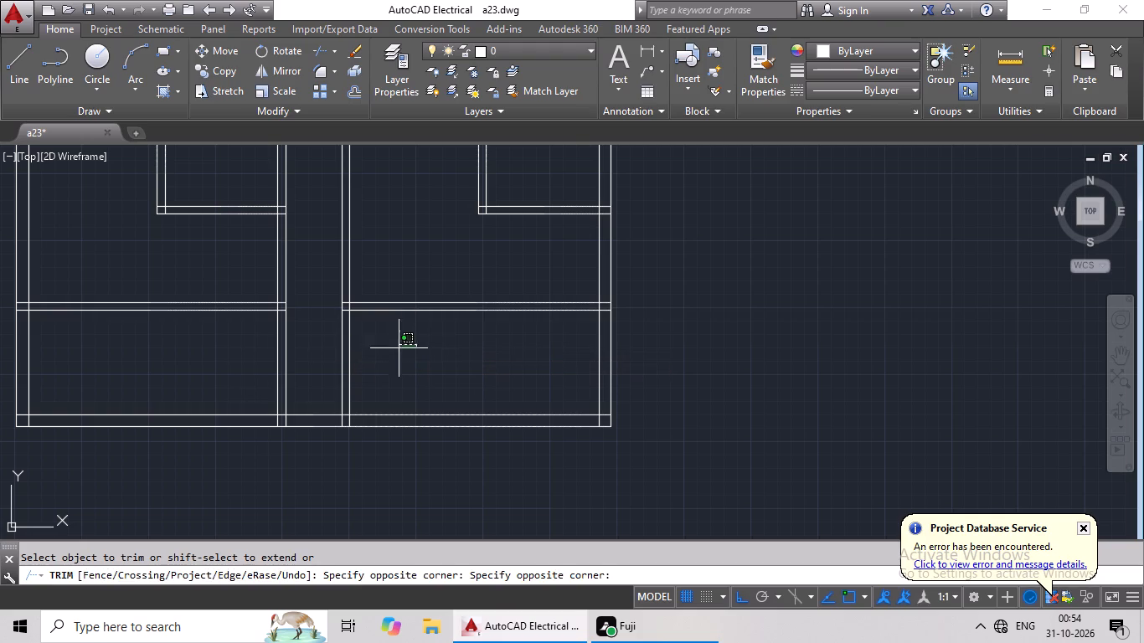
left_click_drag(380, 352, 180, 368)
Erase the four leftover short corridor wall segments inside the bottom outer wall.
scroll(345, 425, "up", 4)
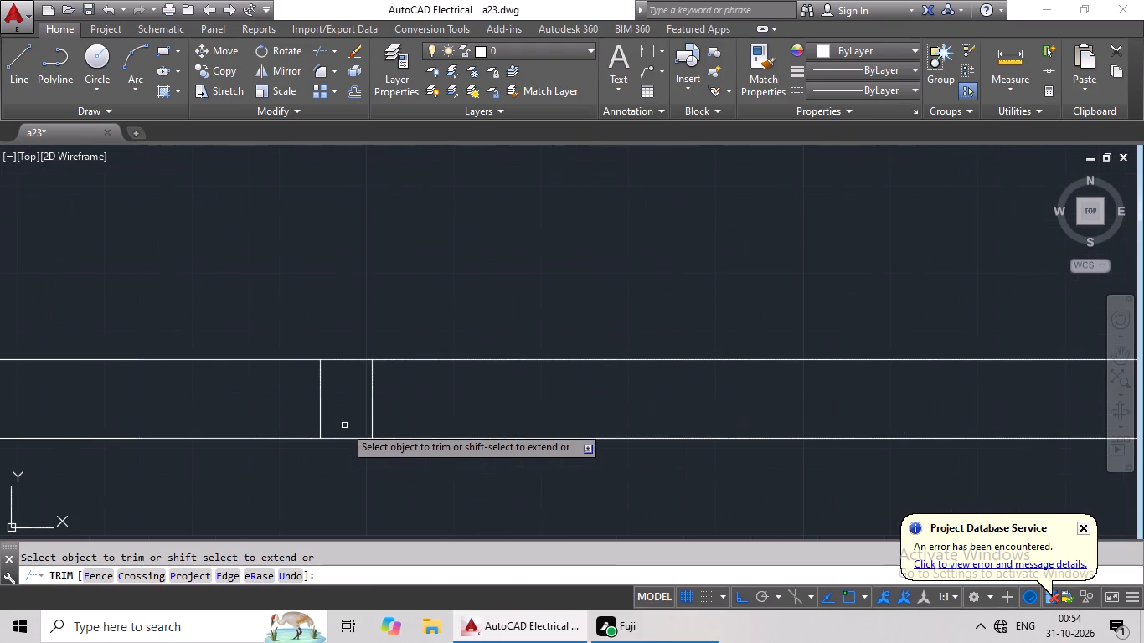
scroll(406, 409, "down", 2)
left_click_drag(435, 400, 141, 397)
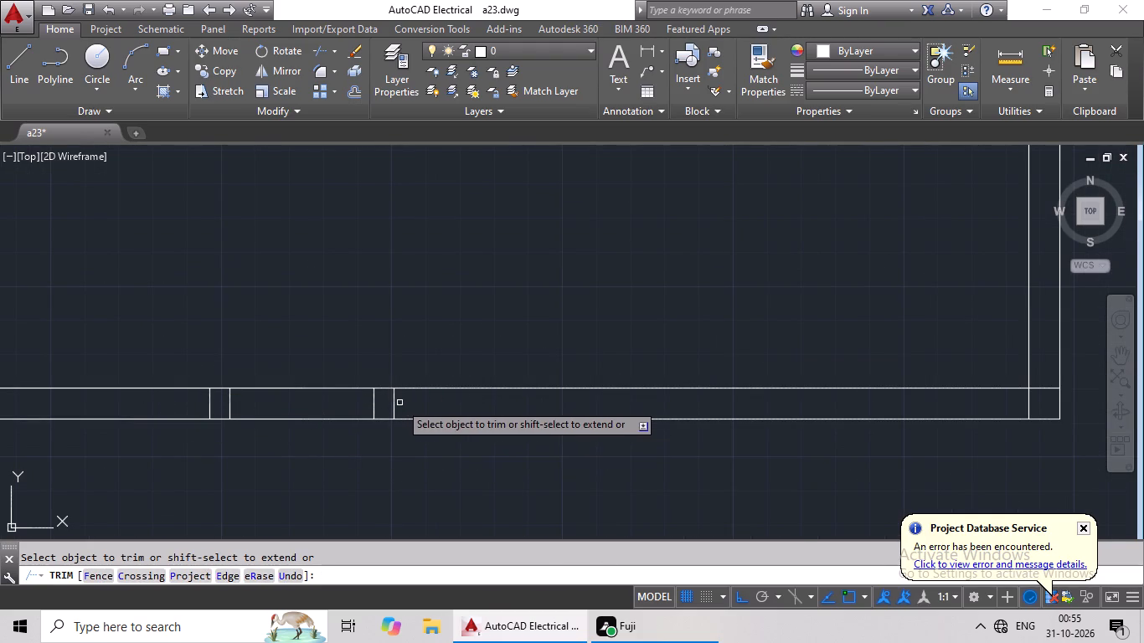
key("Escape")
left_click_drag(430, 399, 142, 388)
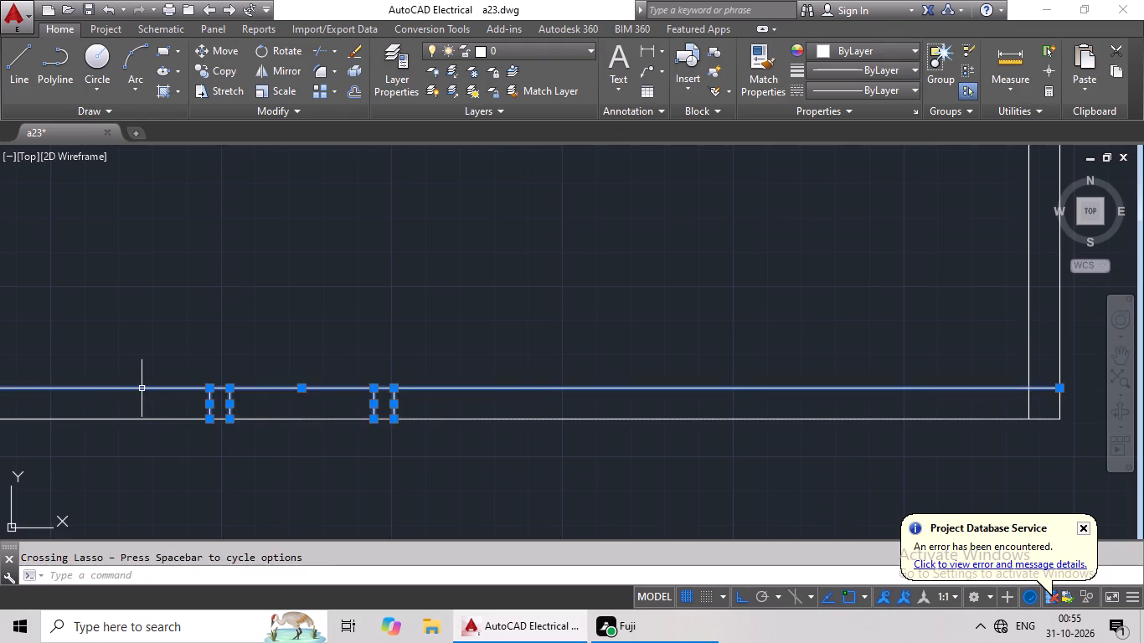
key("Escape")
left_click_drag(405, 402, 147, 412)
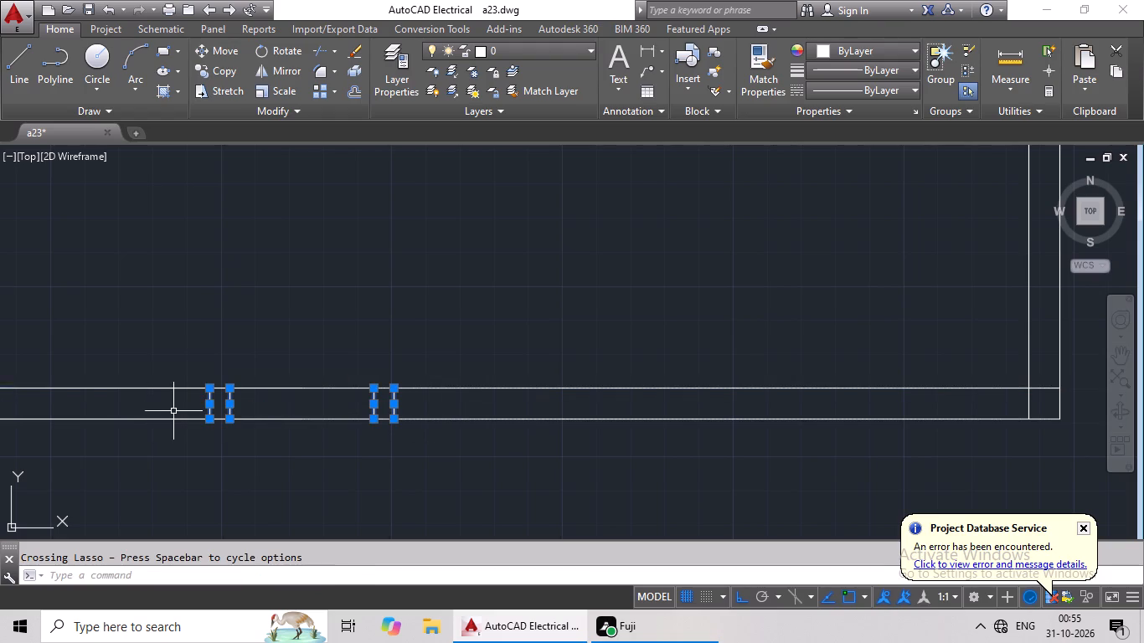
key("Delete")
Measure the clear height between the right wing's lowest cross wall and the bottom outer wall's inner line.
scroll(293, 275, "down", 2)
middle_click_drag(415, 316, 393, 436)
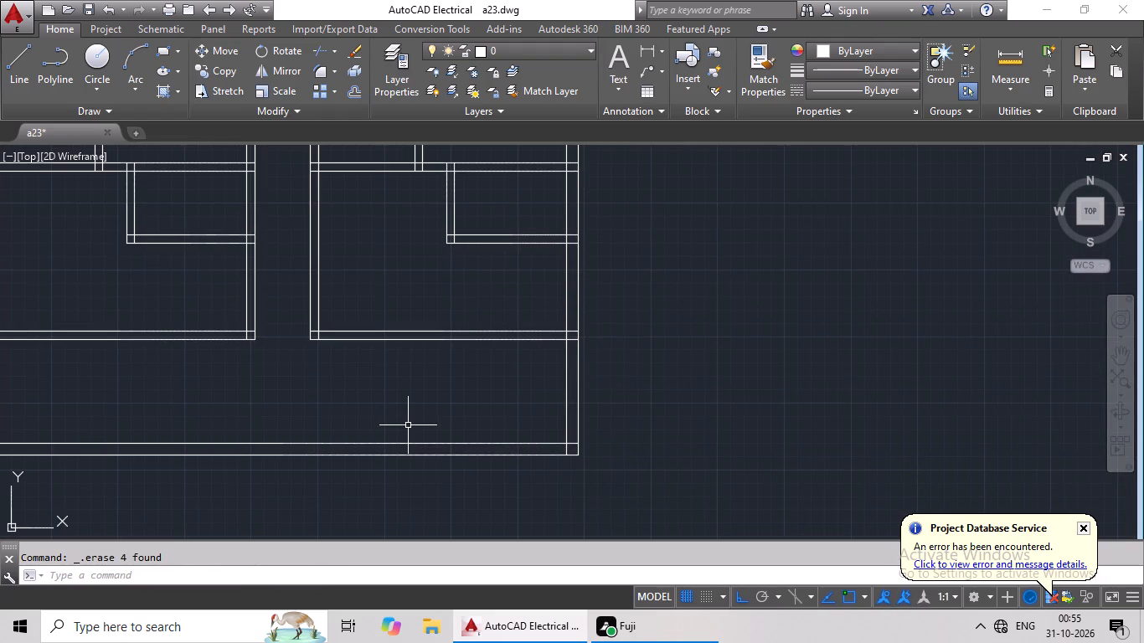
key("Escape")
key("Escape")
key("Escape")
key("Escape")
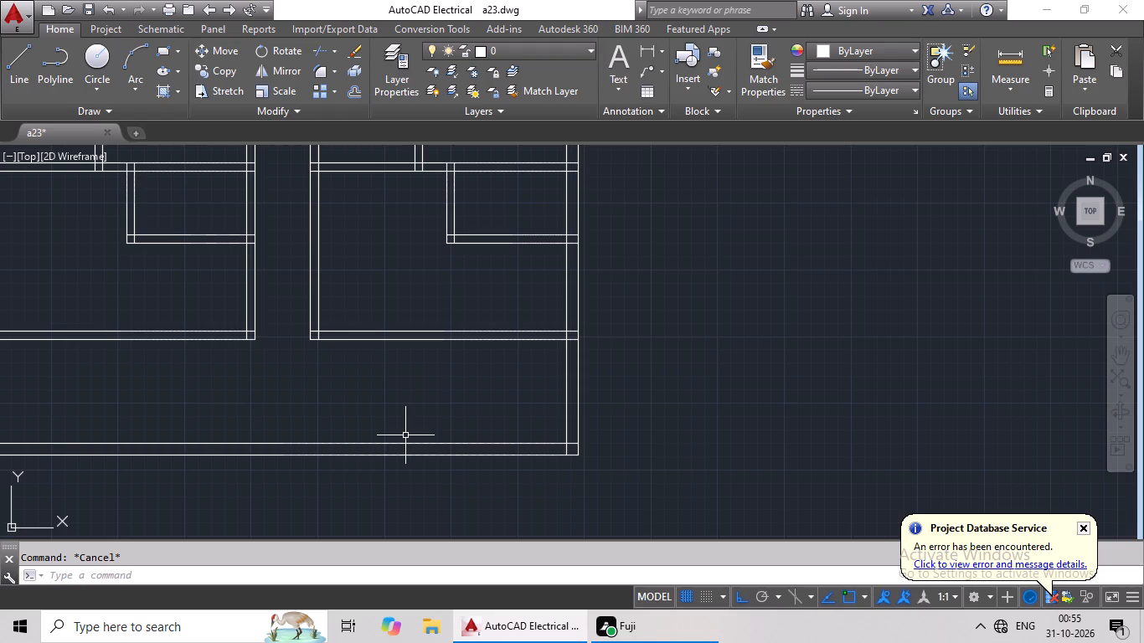
key("Escape")
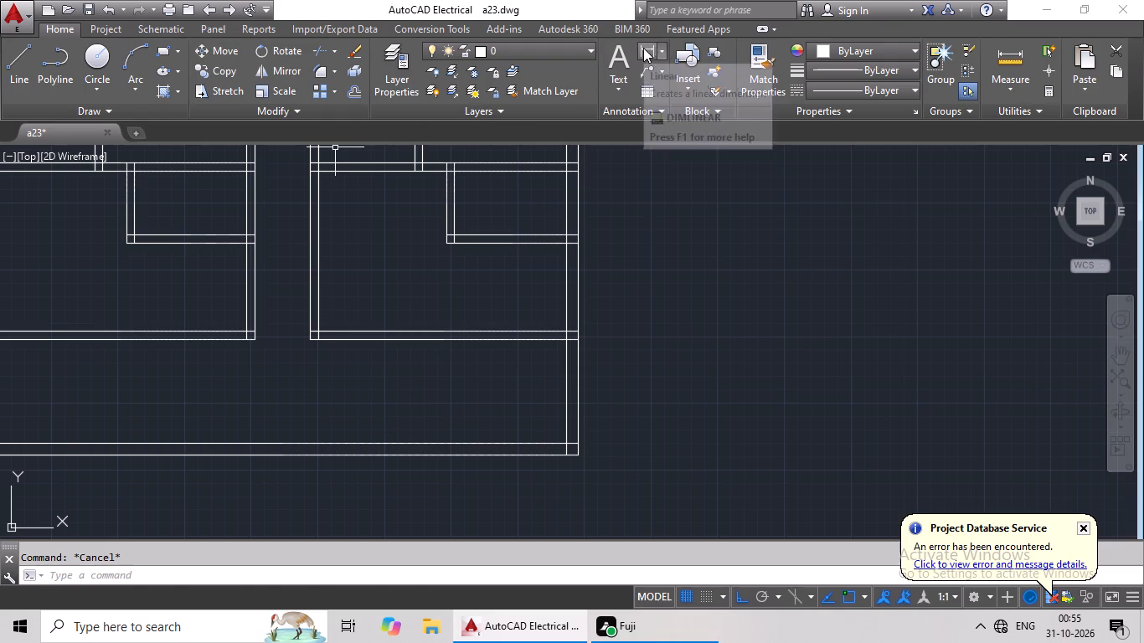
left_click_drag(643, 47, 640, 58)
scroll(550, 378, "up", 1)
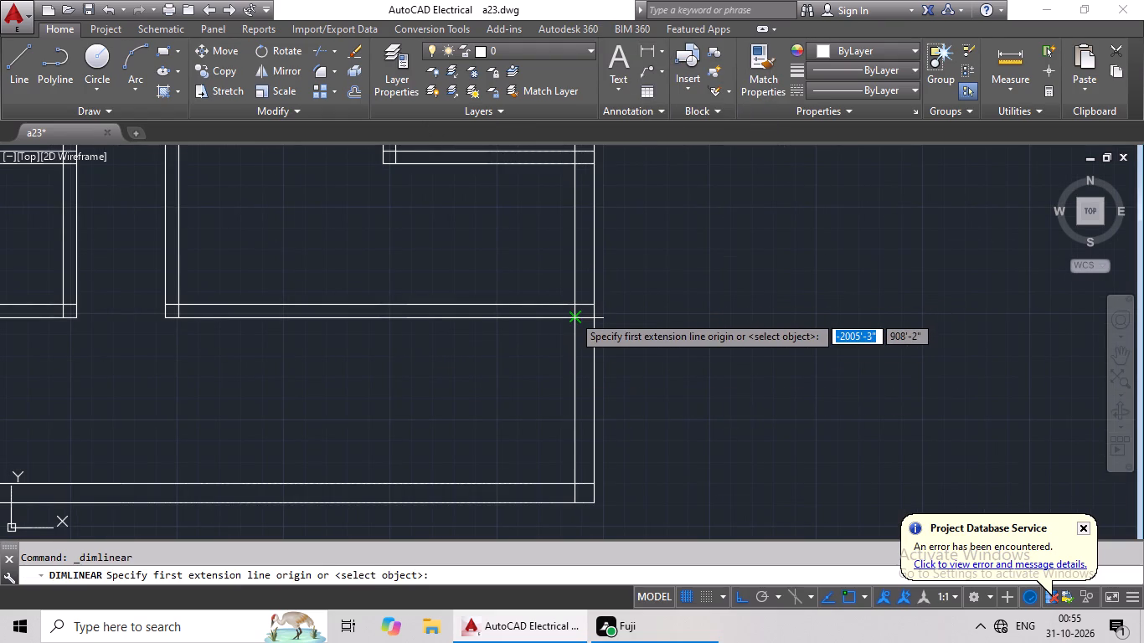
left_click(573, 316)
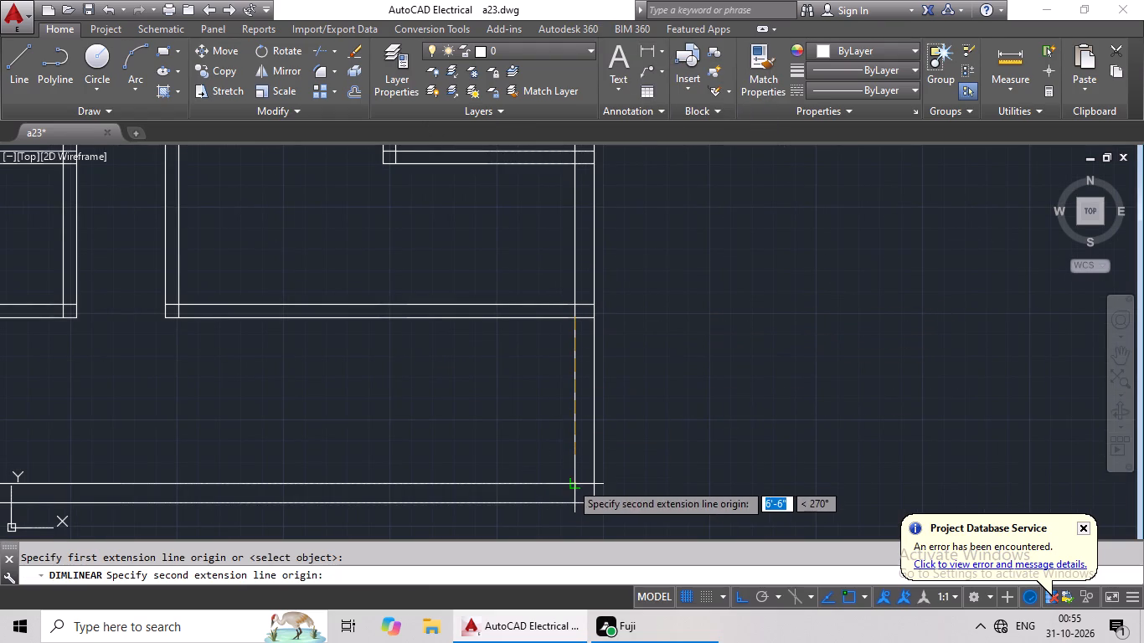
left_click(570, 482)
scroll(514, 486, "up", 2)
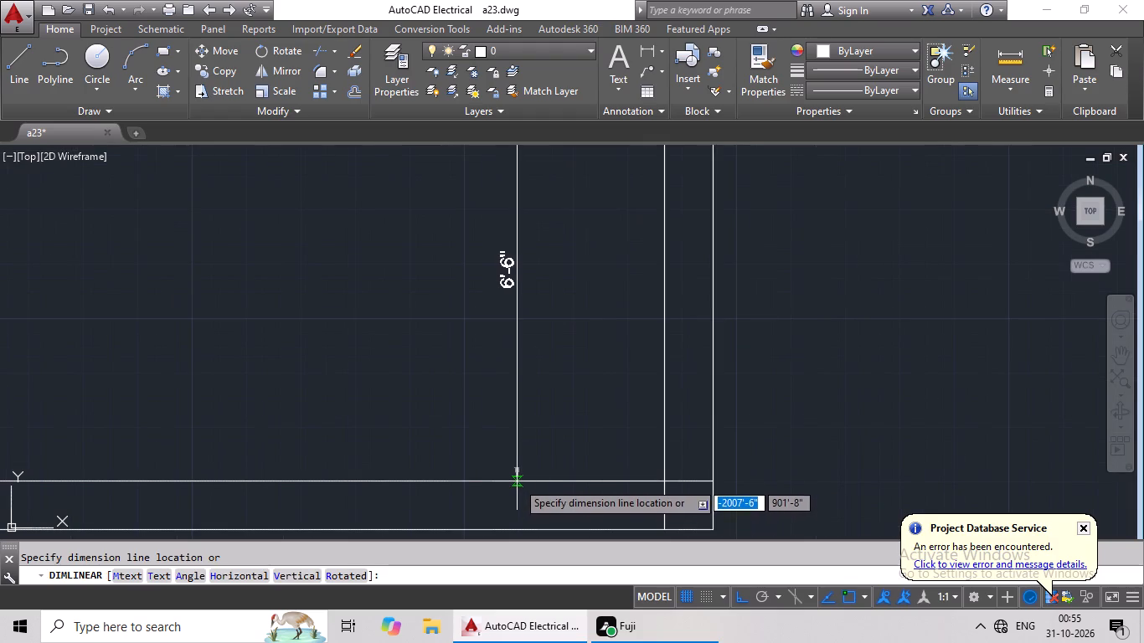
scroll(517, 481, "down", 2)
key("Escape")
key("Escape")
Offset the lower line of the right wing's lowest cross wall 3'3" downward to form the staircase centre line.
key("o")
key("Return")
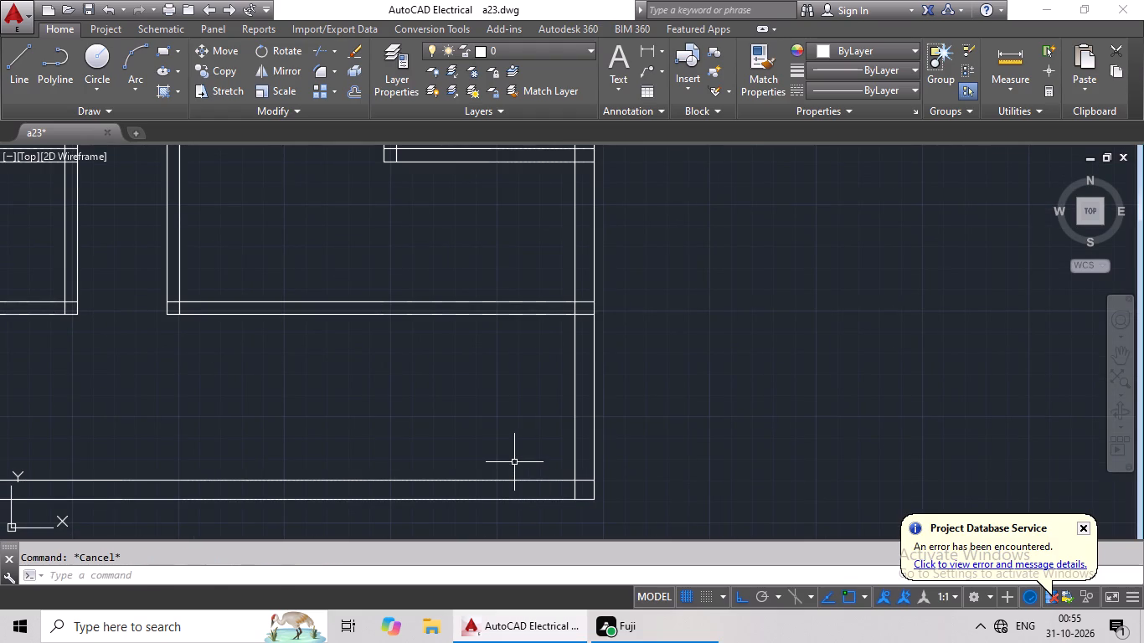
type("3'3")
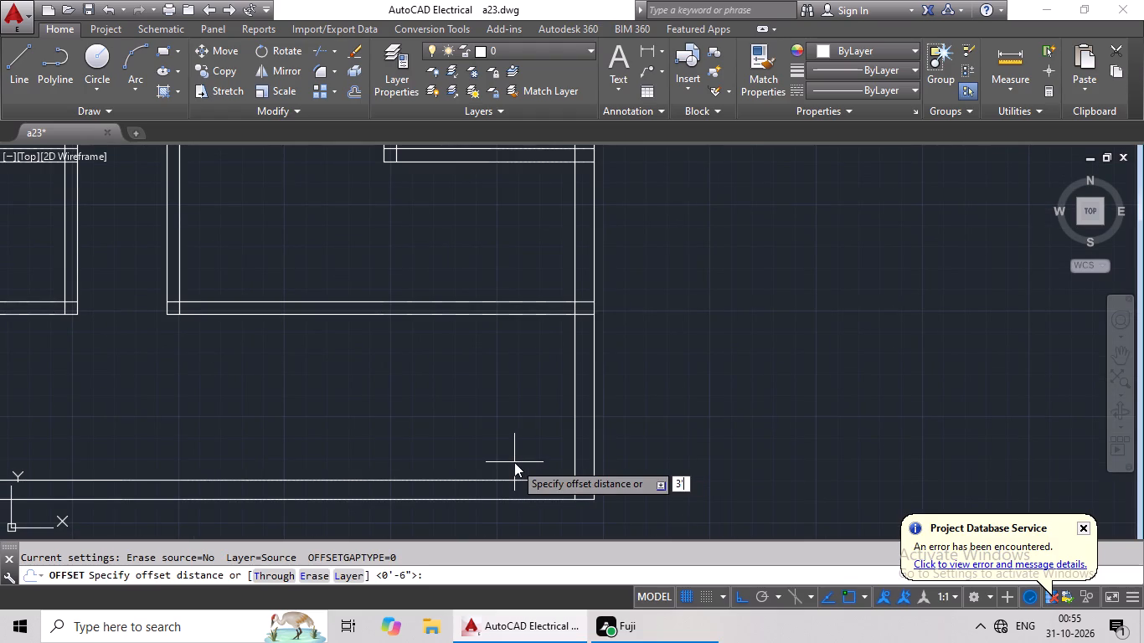
key("shift+quotedbl")
key("Return")
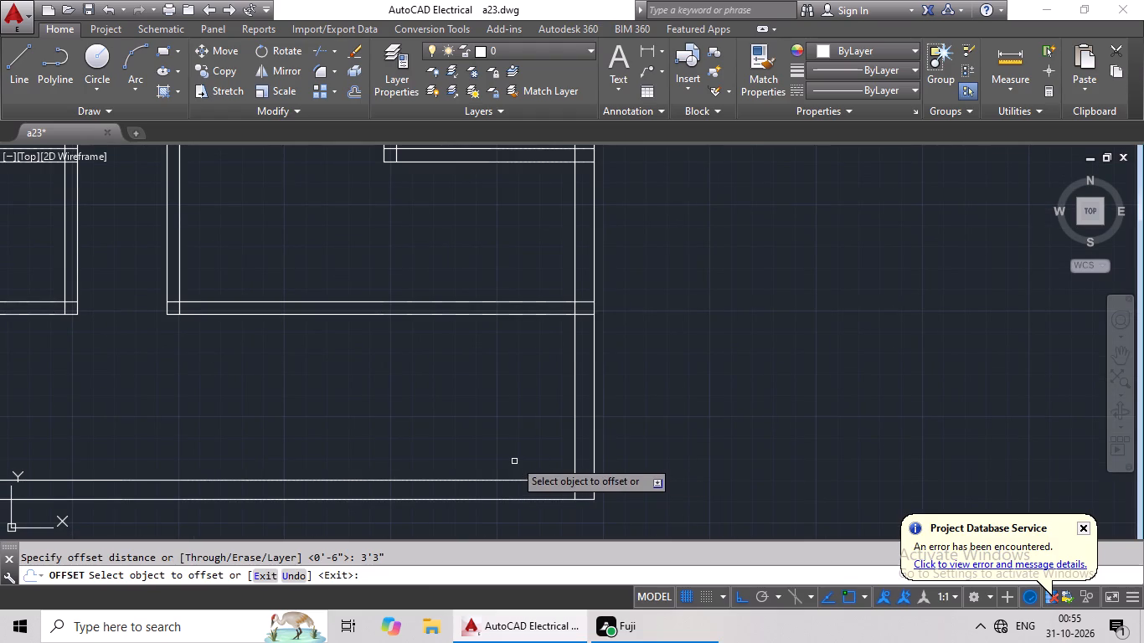
left_click_drag(518, 316, 516, 340)
left_click(513, 372)
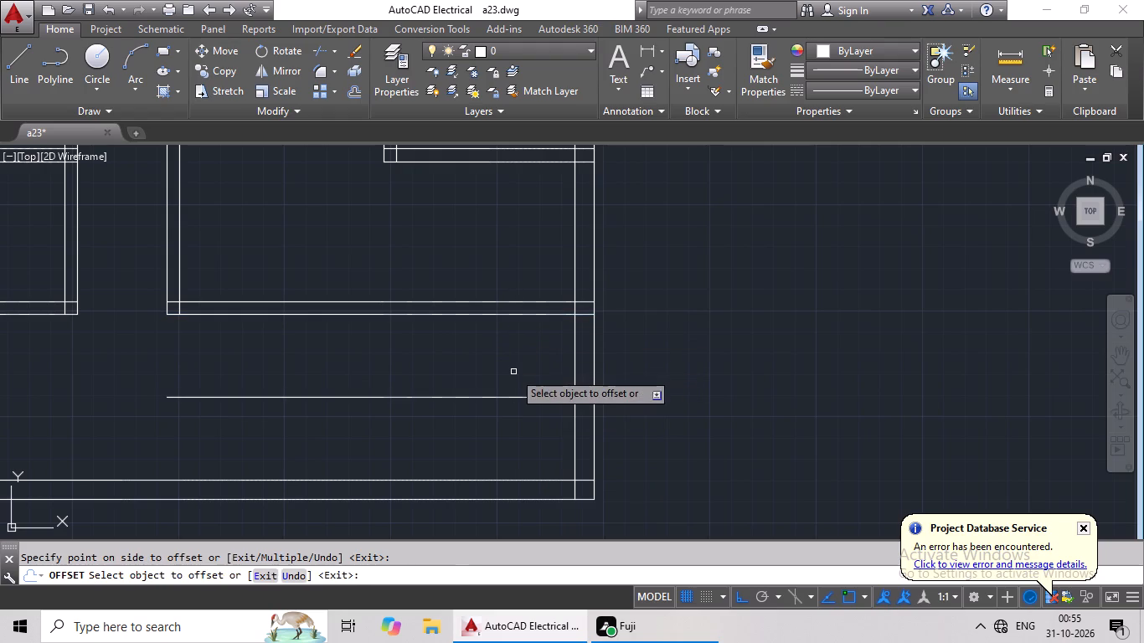
key("Escape")
key("Escape")
key("Escape")
middle_click_drag(482, 453, 533, 442)
key("Escape")
key("Escape")
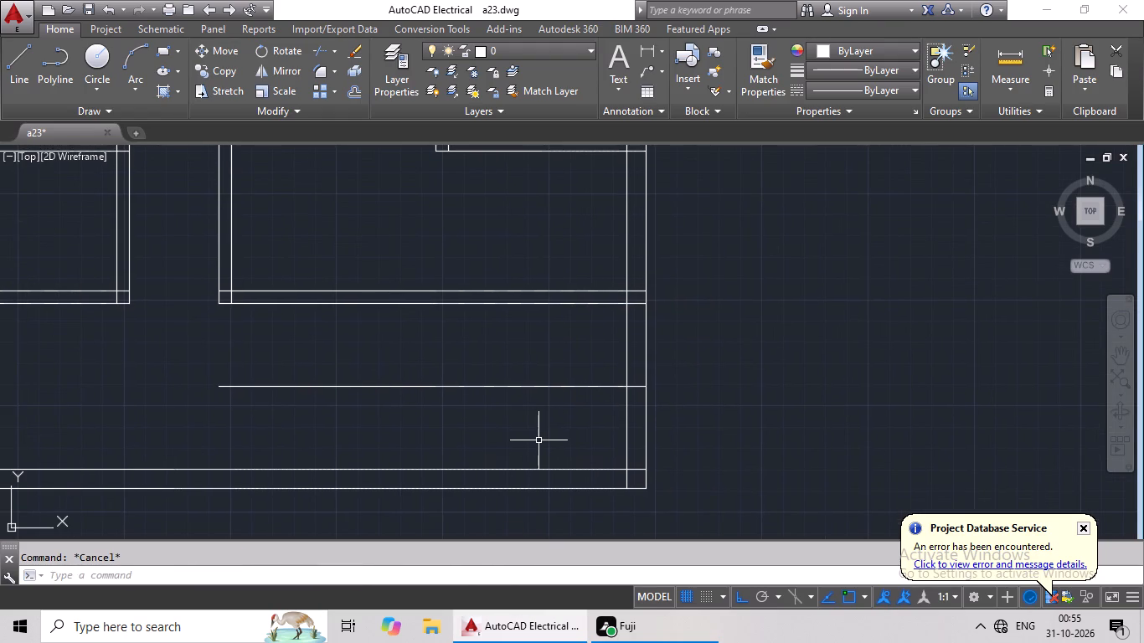
Offset the inner line of the right outer wall 3' inward to mark the stair landing edge.
key("o")
key("Return")
type("3'")
key("Return")
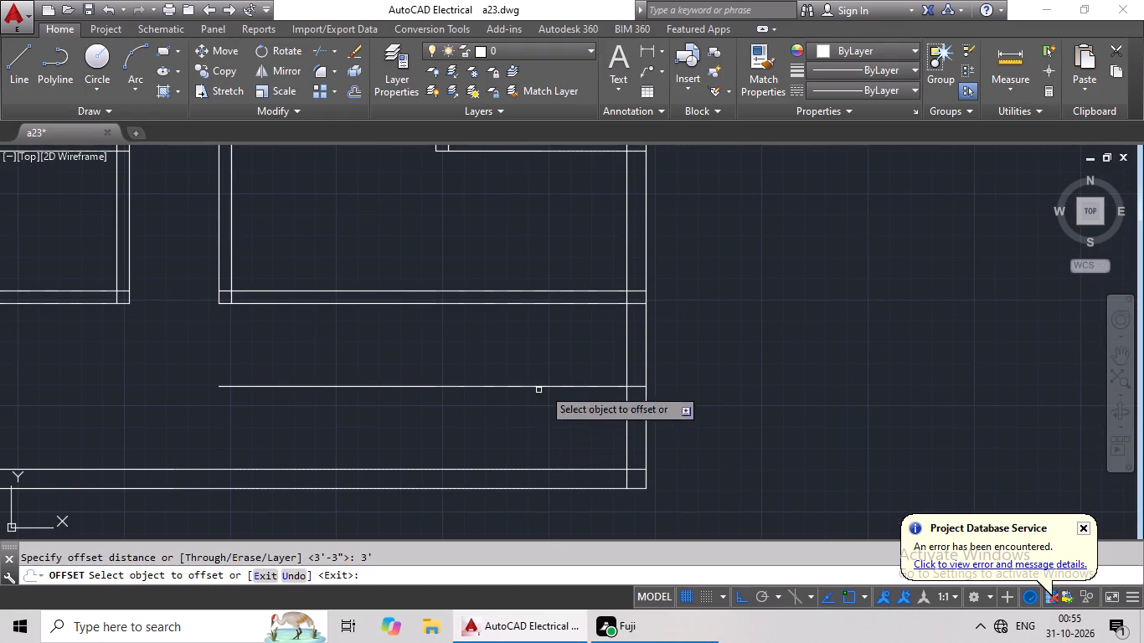
left_click_drag(626, 343, 606, 357)
left_click(571, 369)
key("Escape")
key("Escape")
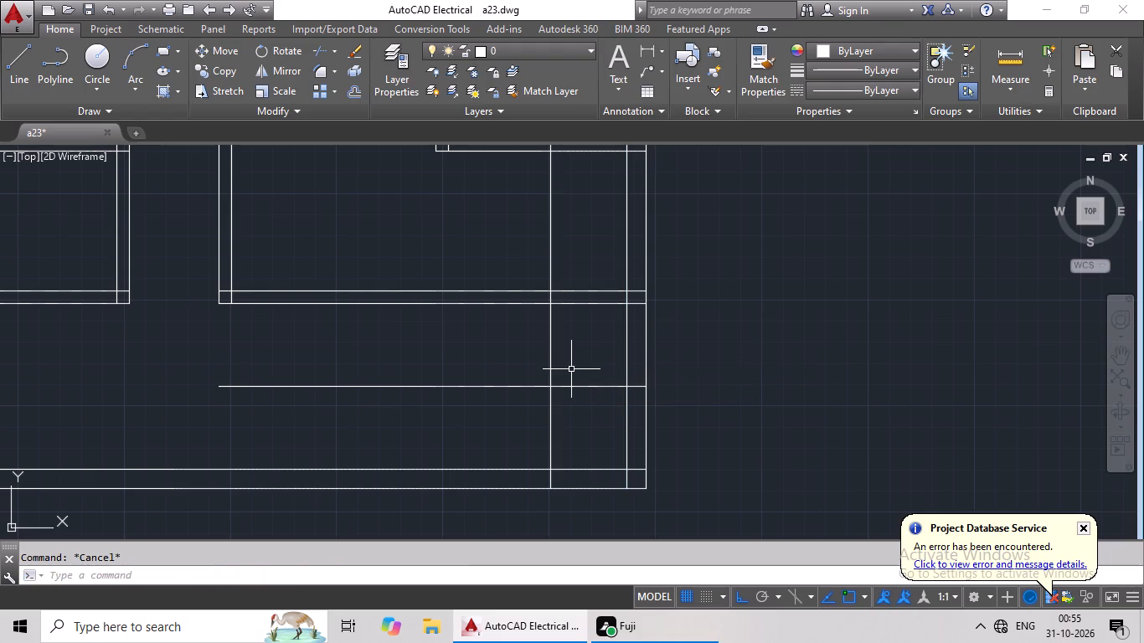
Trim the landing line's lower end where it crosses the bottom outer wall.
type("TR")
key("space")
key("space")
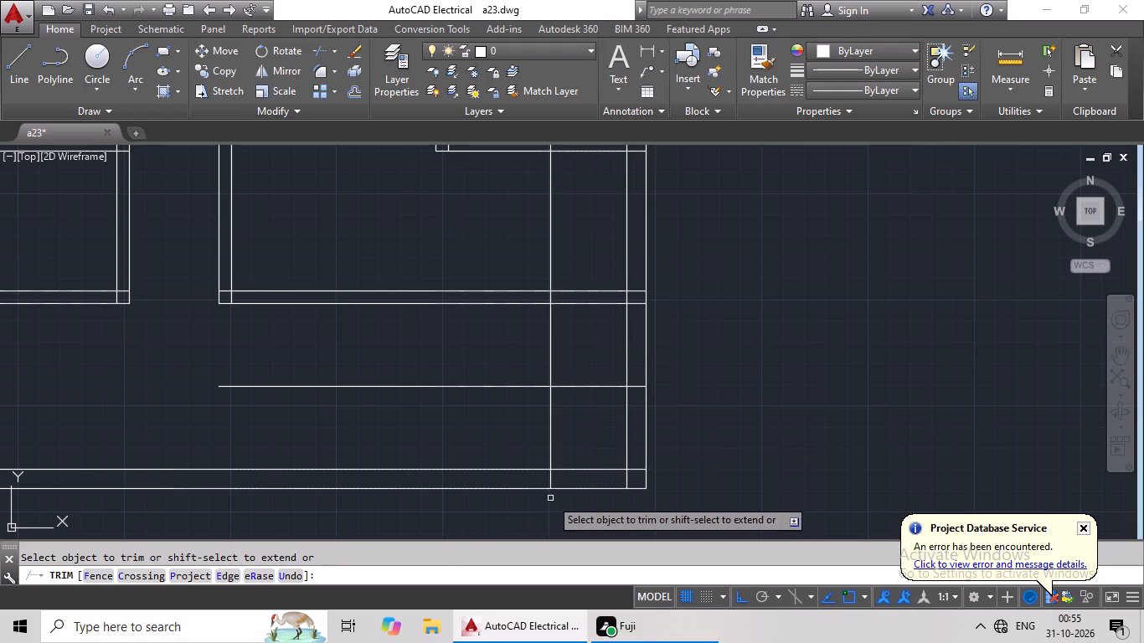
scroll(549, 485, "up", 2)
left_click_drag(549, 471, 514, 483)
left_click(514, 483)
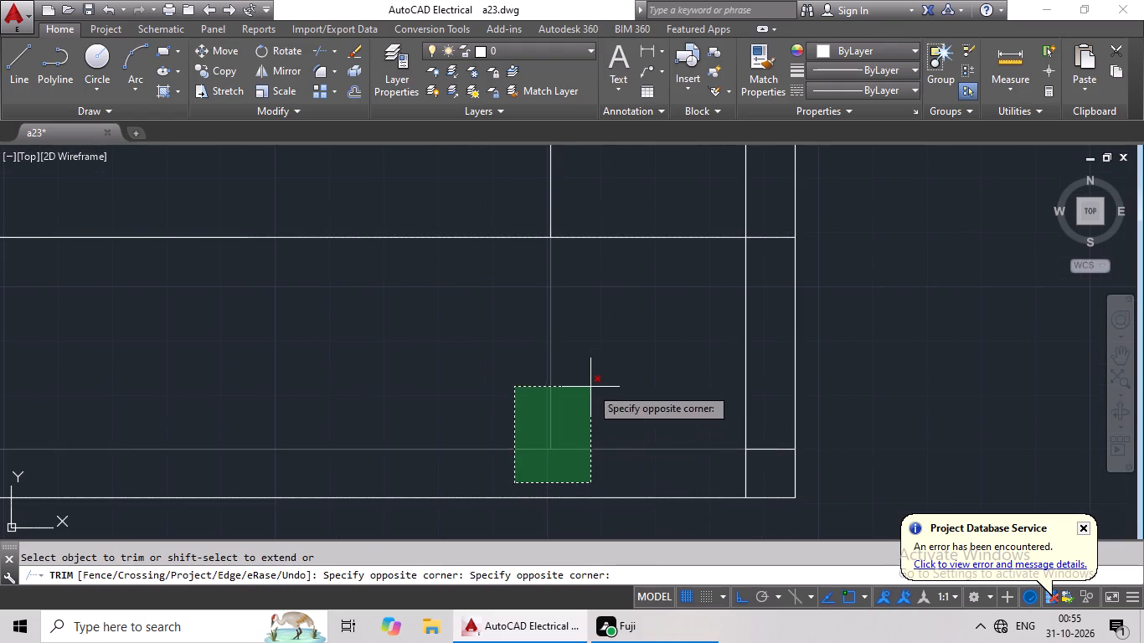
left_click(556, 474)
Trim the landing line out of the lowest cross wall and erase its remaining part above that wall.
middle_click_drag(605, 370, 544, 642)
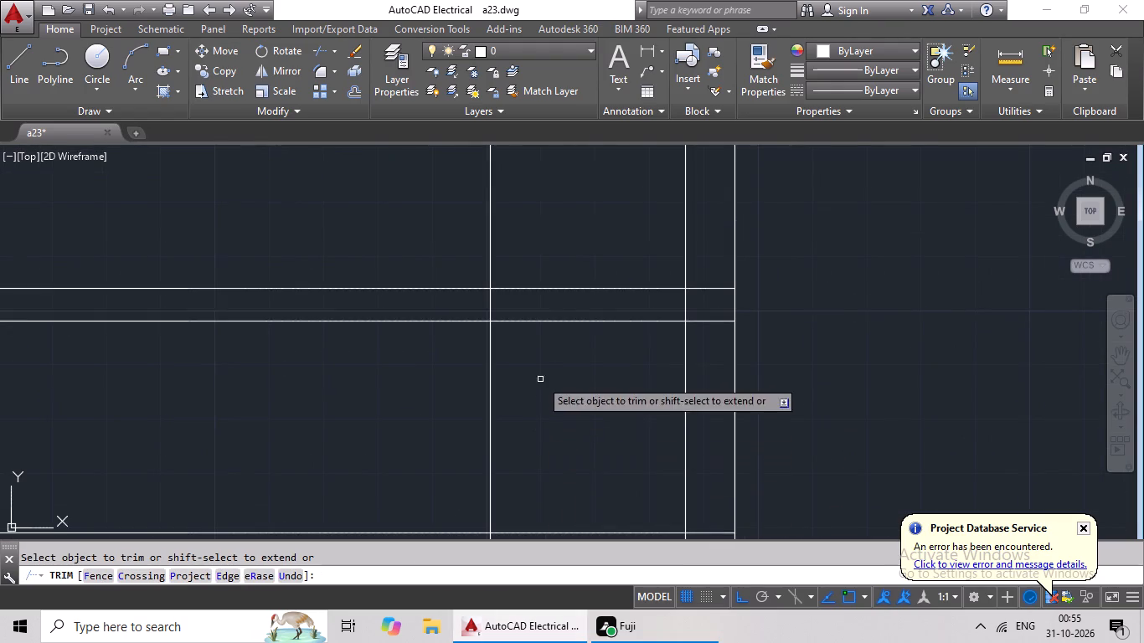
scroll(559, 466, "down", 2)
middle_click_drag(544, 290, 516, 388)
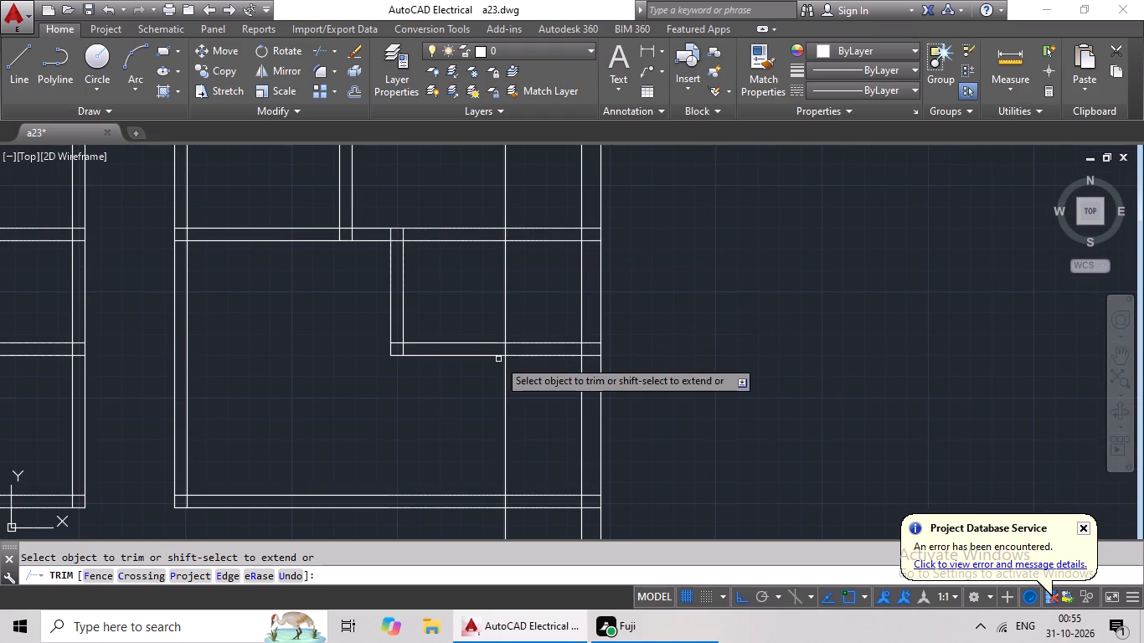
middle_click_drag(499, 357, 528, 229)
scroll(544, 375, "up", 3)
left_click_drag(559, 370, 463, 401)
left_click_drag(462, 402, 471, 394)
key("Escape")
left_click_drag(570, 256, 424, 291)
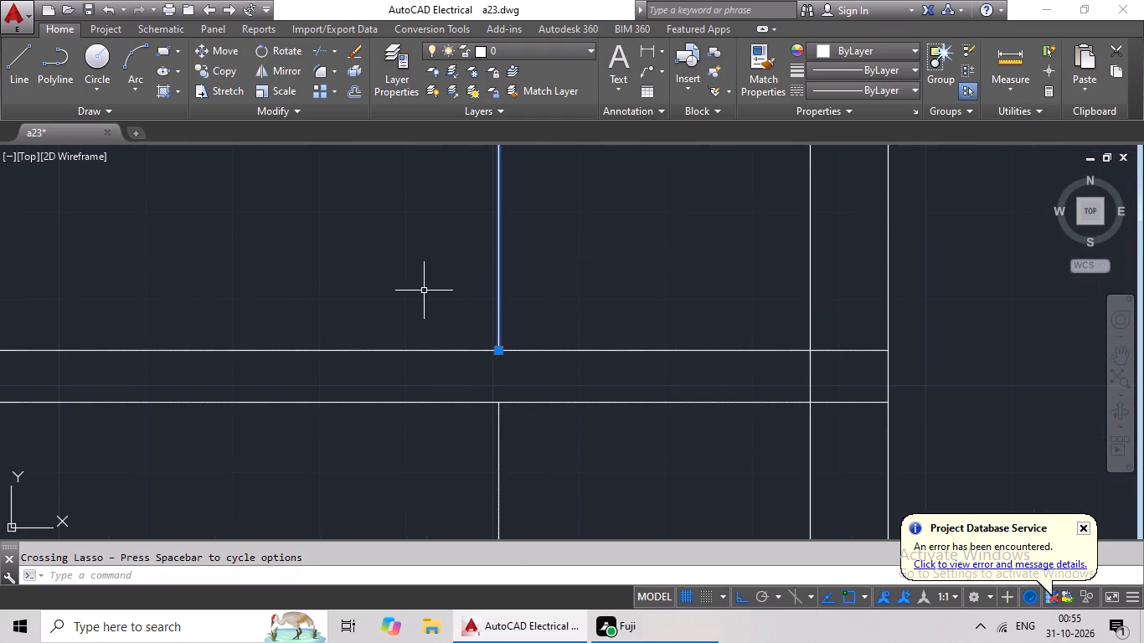
key("Delete")
scroll(424, 292, "down", 3)
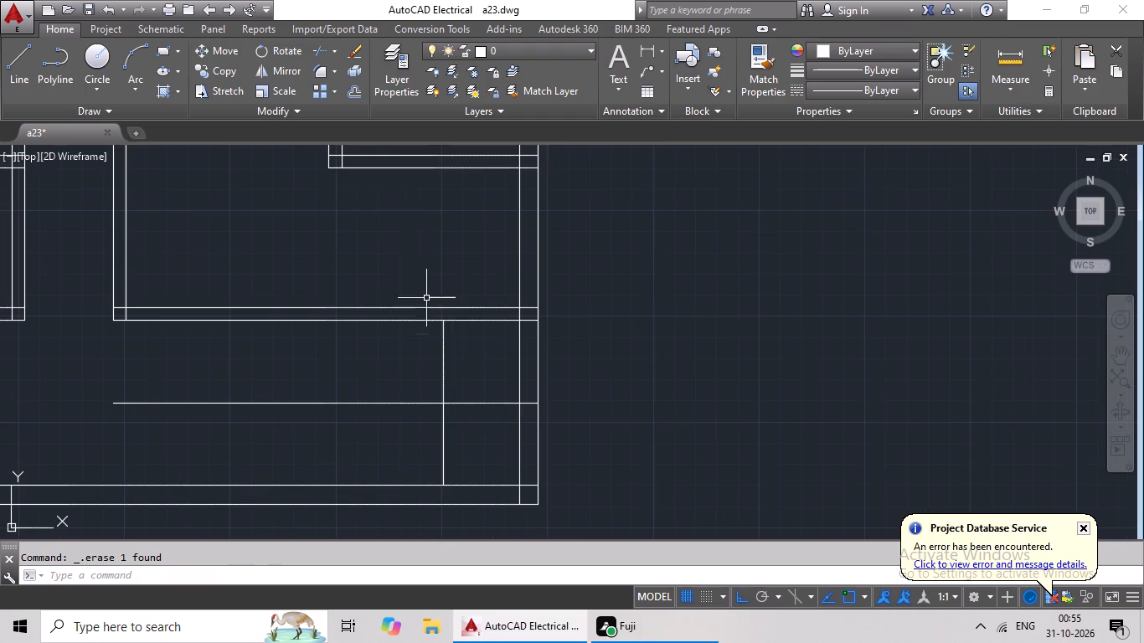
middle_click_drag(487, 435, 513, 393)
key("Escape")
key("Escape")
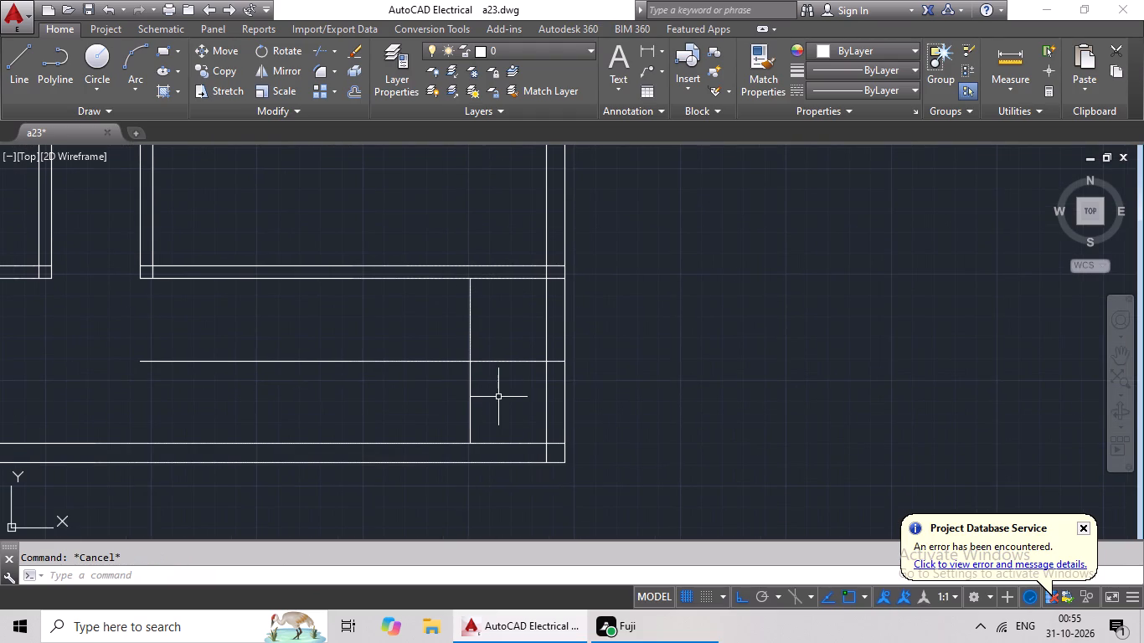
Offset the staircase centre line 2" upward and 2" downward.
key("o")
key("Return")
type("2\"")
key("Return")
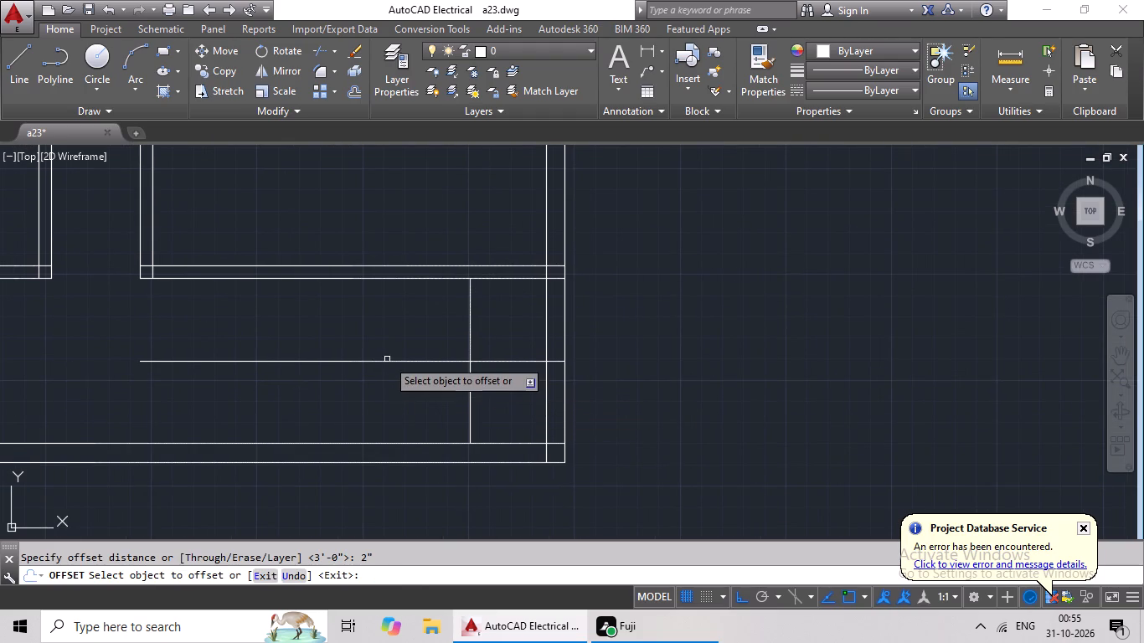
left_click(381, 361)
left_click(392, 315)
scroll(384, 360, "up", 2)
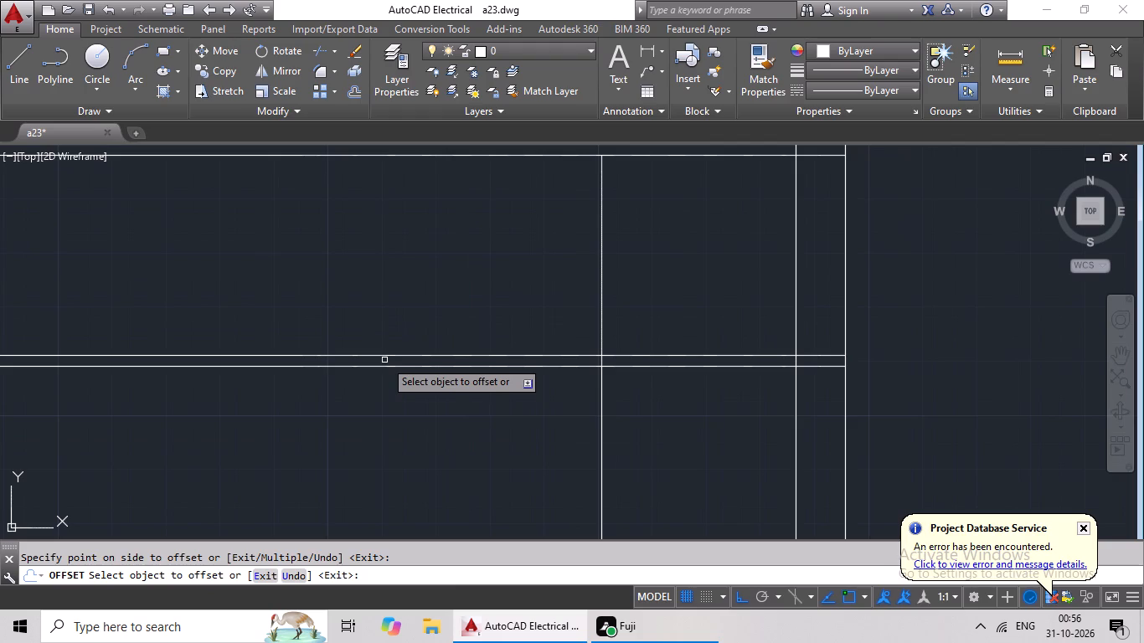
left_click_drag(381, 368, 383, 382)
left_click(393, 420)
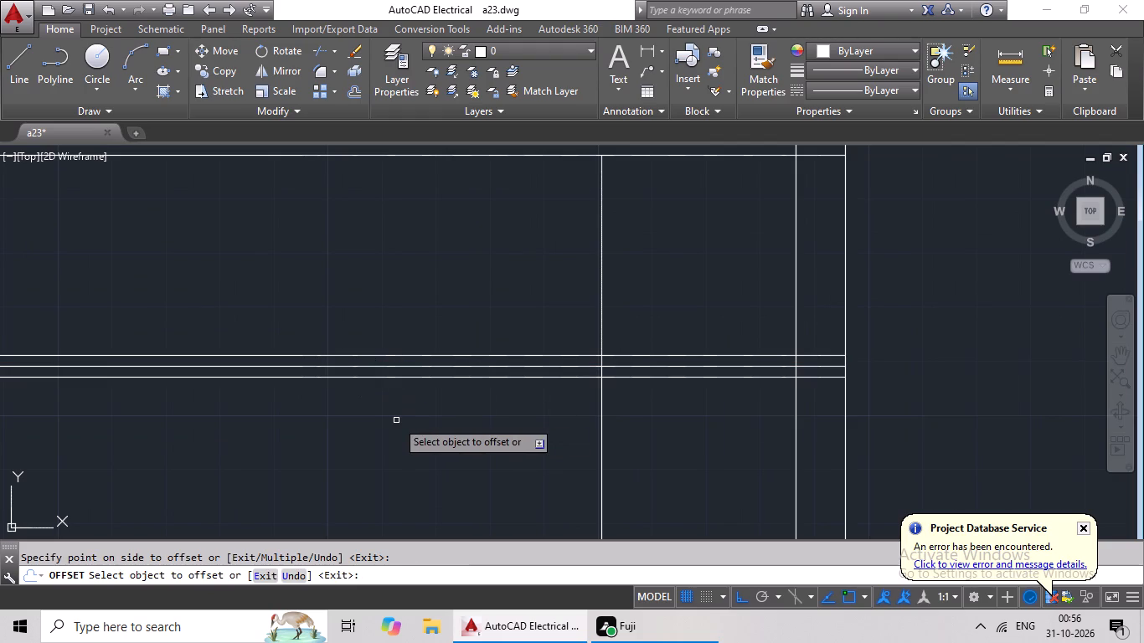
key("Escape")
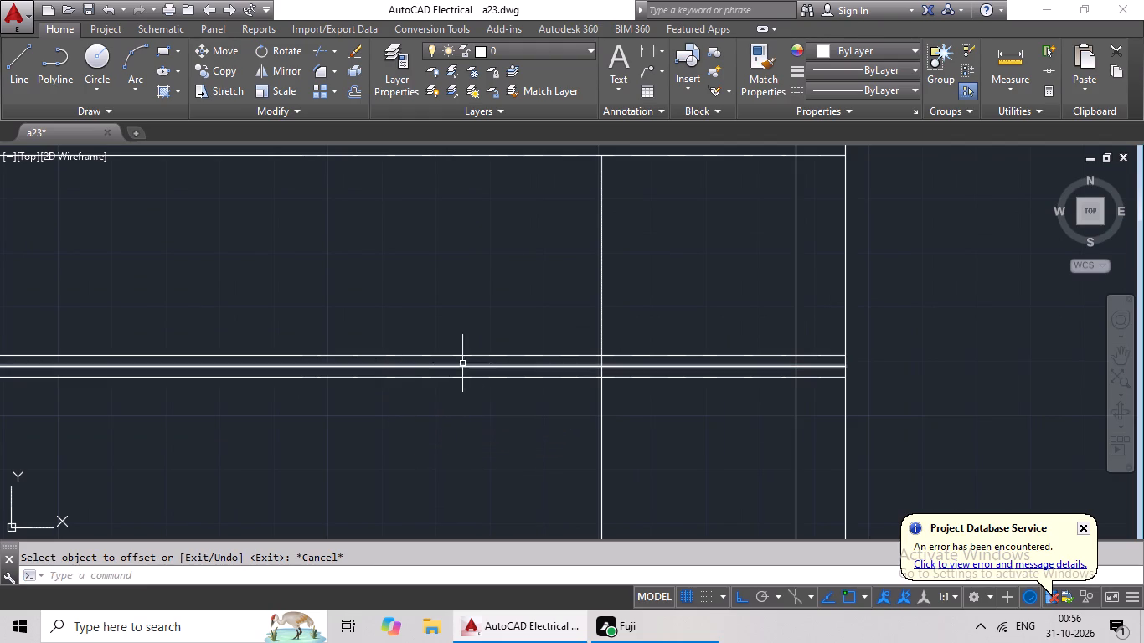
Examine the staircase in the original first floor plan for comparison with the redrawn stair bay.
left_click(467, 358)
scroll(470, 380, "down", 3)
middle_click_drag(418, 400, 660, 399)
scroll(478, 395, "down", 2)
scroll(186, 394, "up", 1)
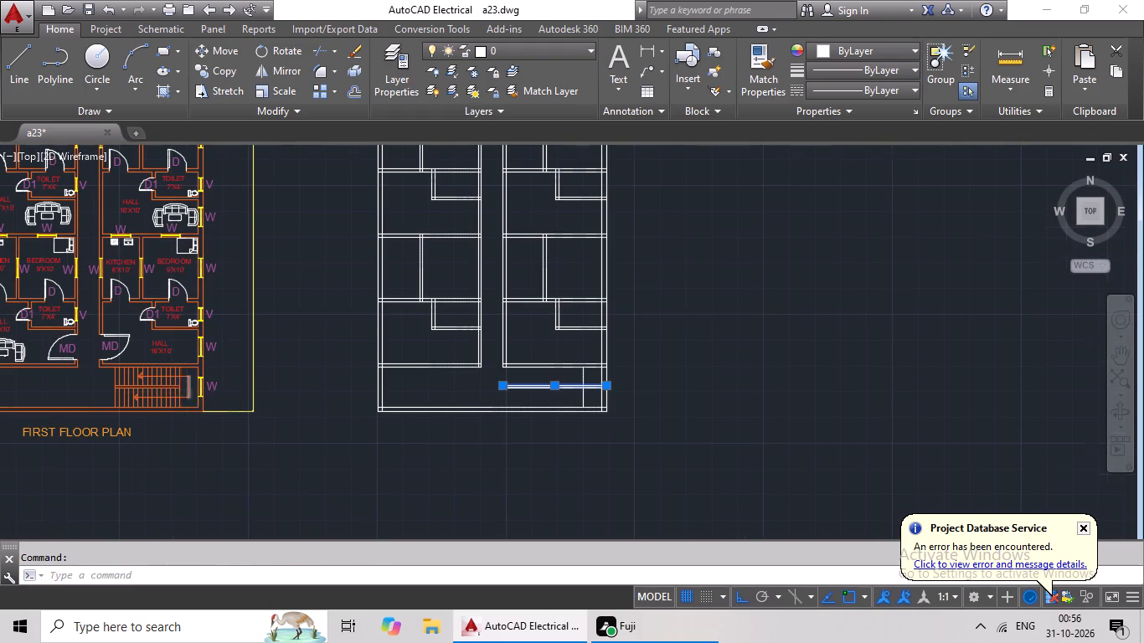
scroll(186, 394, "up", 1)
middle_click_drag(168, 397, 314, 425)
scroll(312, 419, "down", 1)
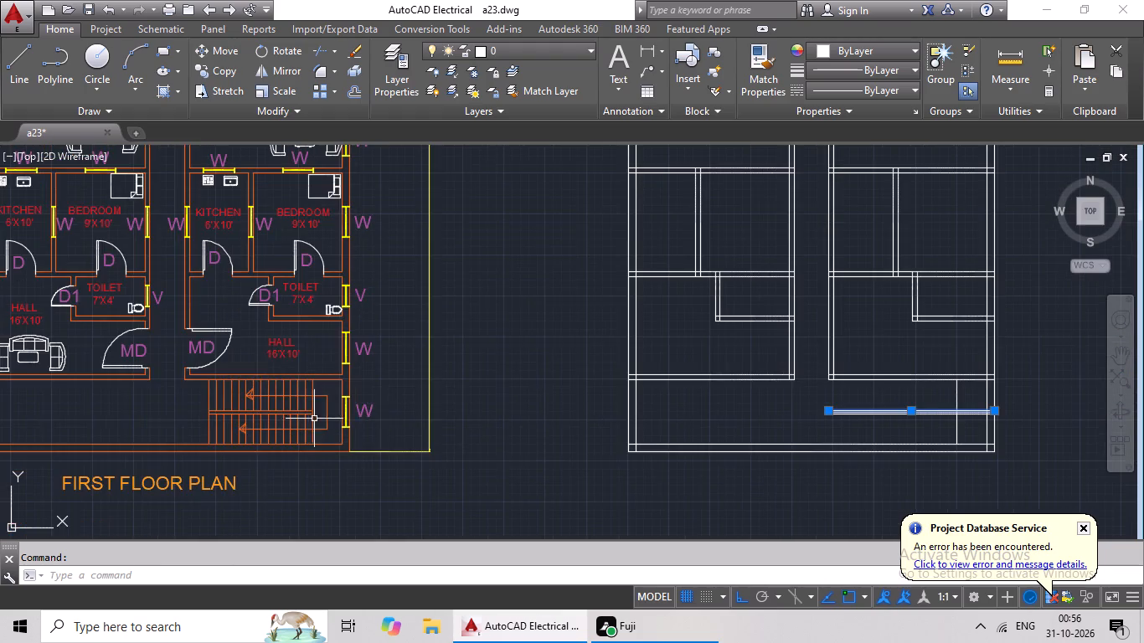
middle_click_drag(400, 418, 49, 402)
scroll(569, 411, "up", 3)
key("Escape")
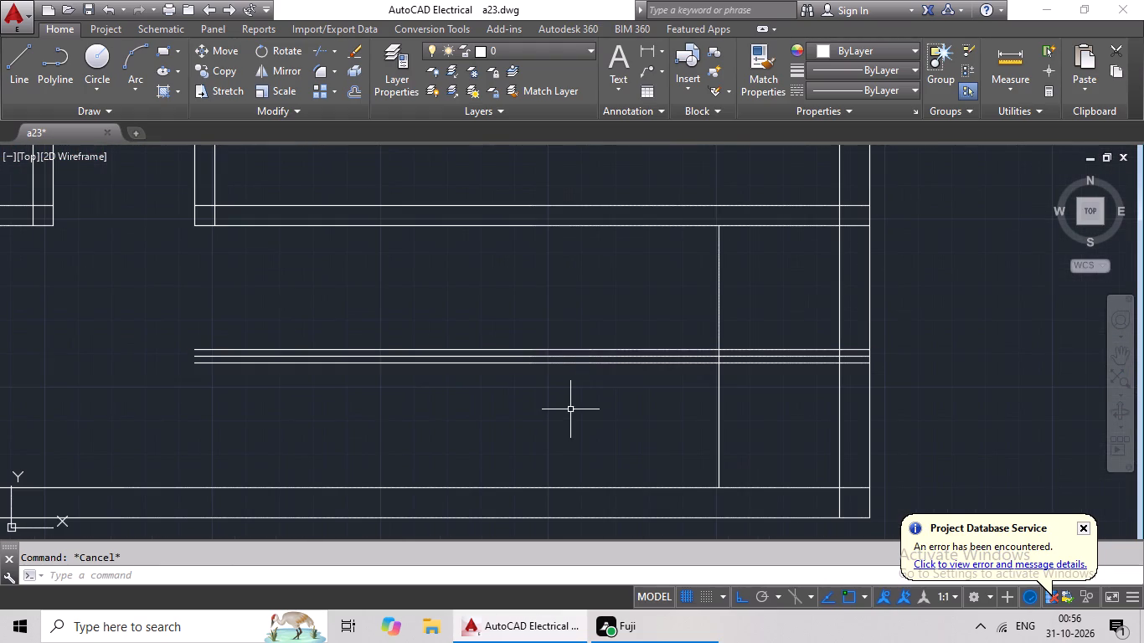
Erase the original staircase centre line between its two offset copies.
left_click(580, 357)
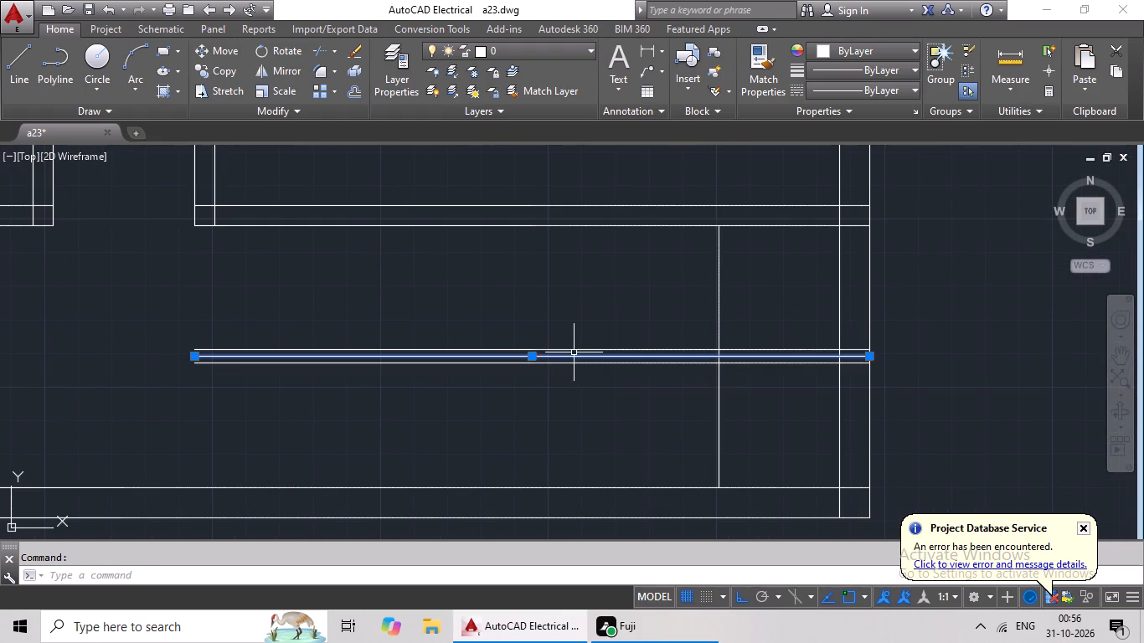
key("Delete")
Trim both offset staircase lines out of the landing, between the landing line and the outer wall's inner face.
middle_click_drag(634, 382, 665, 363)
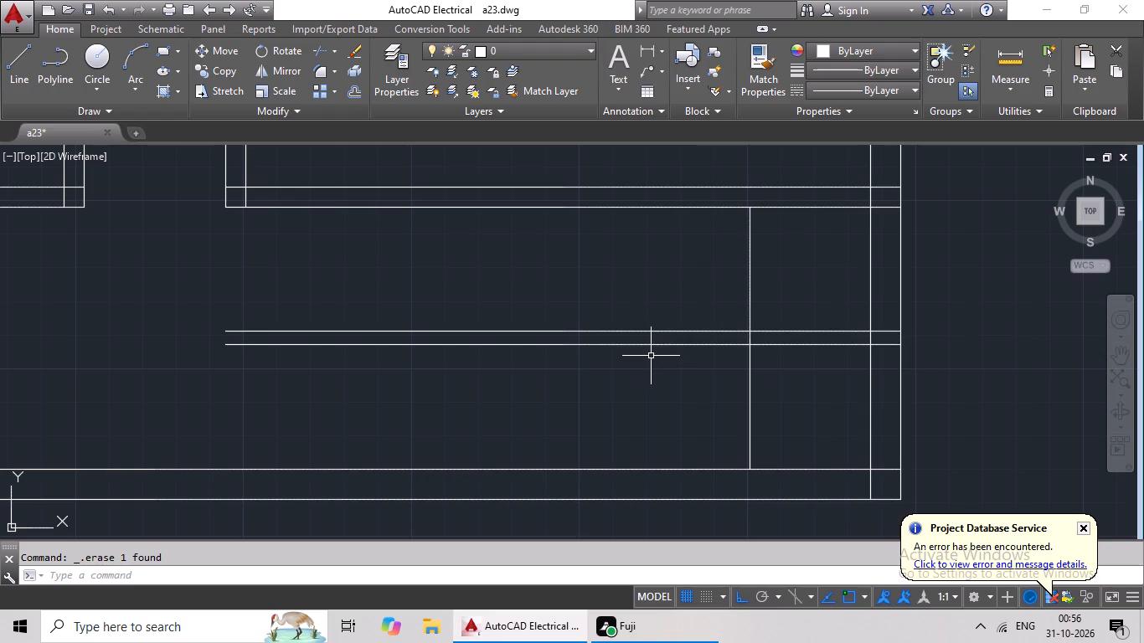
scroll(651, 356, "up", 2)
scroll(652, 356, "down", 2)
middle_click_drag(616, 373, 562, 379)
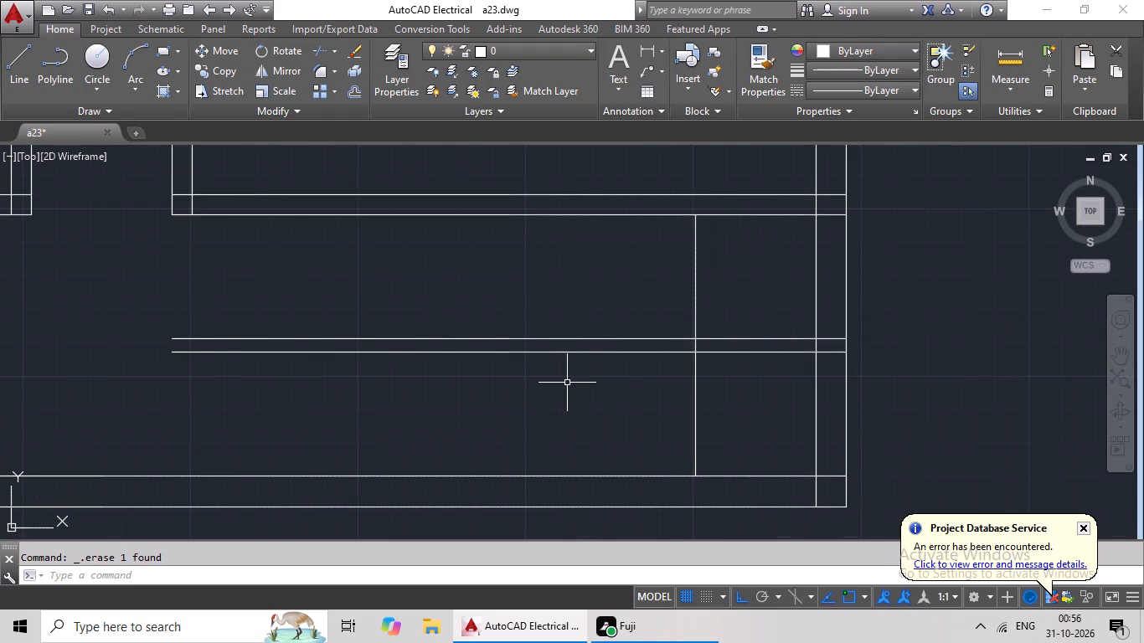
key("Escape")
key("Escape")
key("Escape")
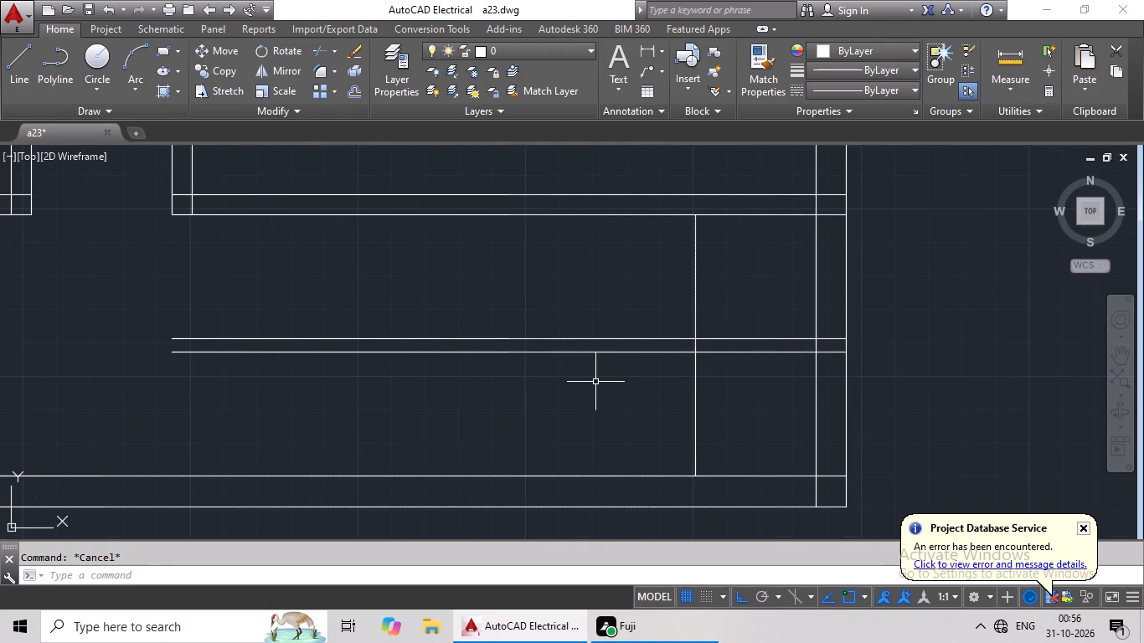
type("TR")
key("space")
key("space")
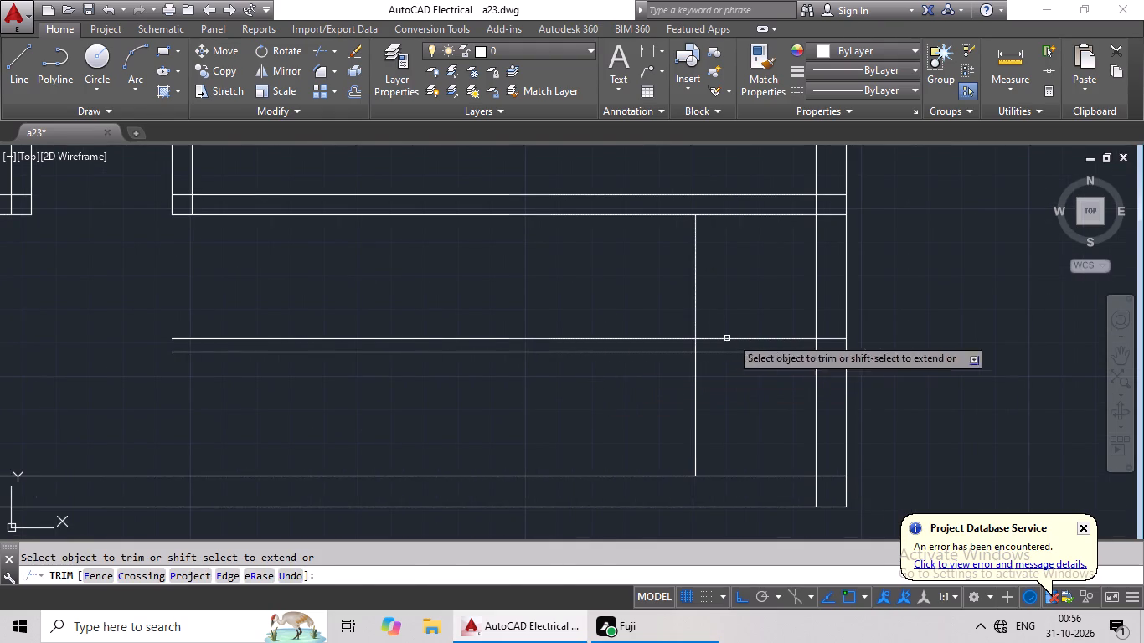
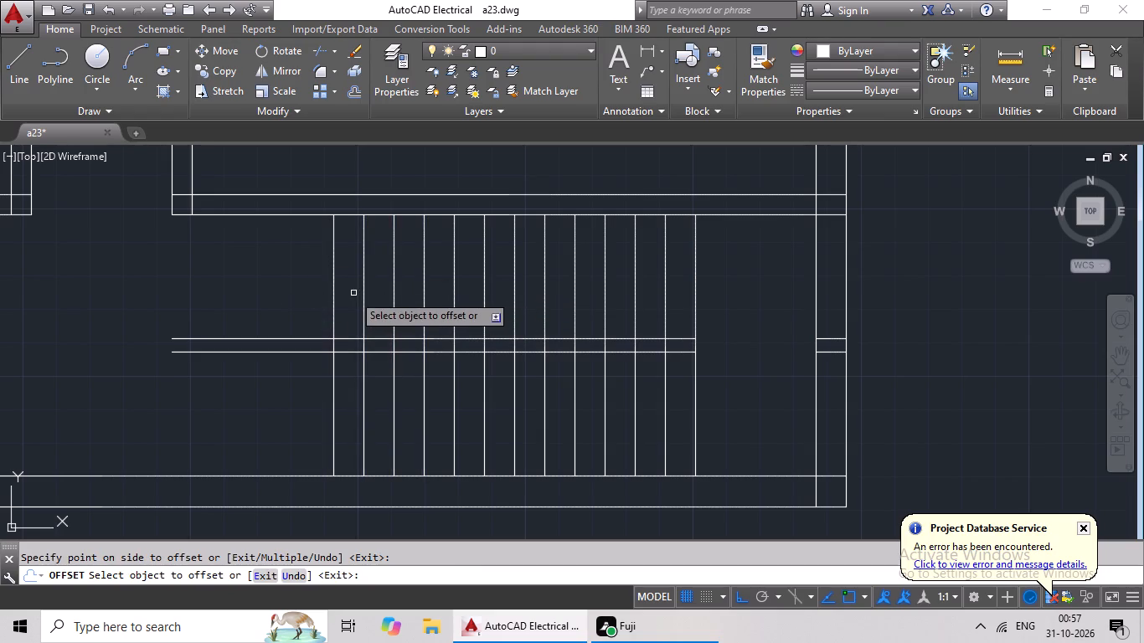
Offset the leftmost stair tread line leftward at 9" spacing to add three more treads.
left_click_drag(334, 301, 301, 303)
left_click(271, 303)
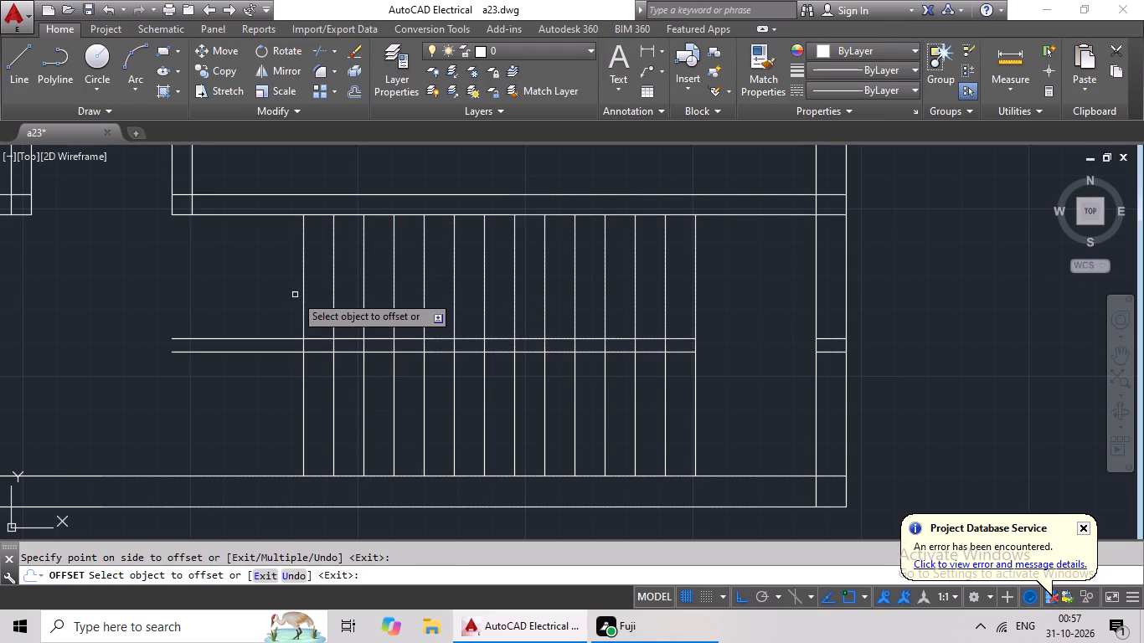
left_click_drag(301, 291, 270, 297)
left_click(265, 298)
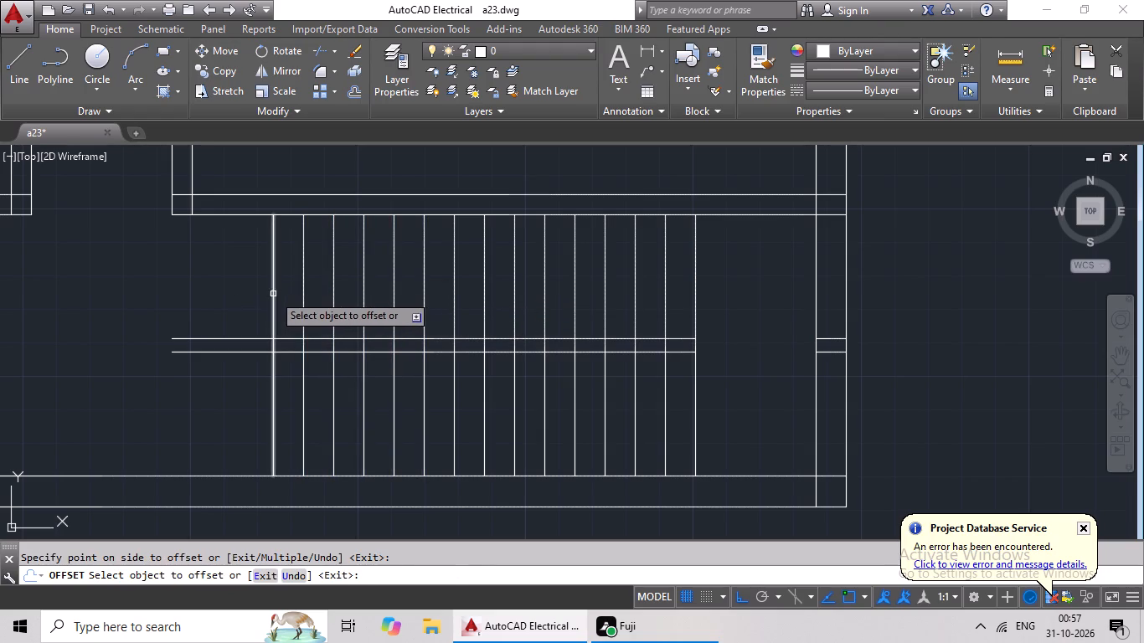
left_click_drag(273, 294, 265, 298)
left_click(265, 298)
left_click_drag(271, 297, 250, 299)
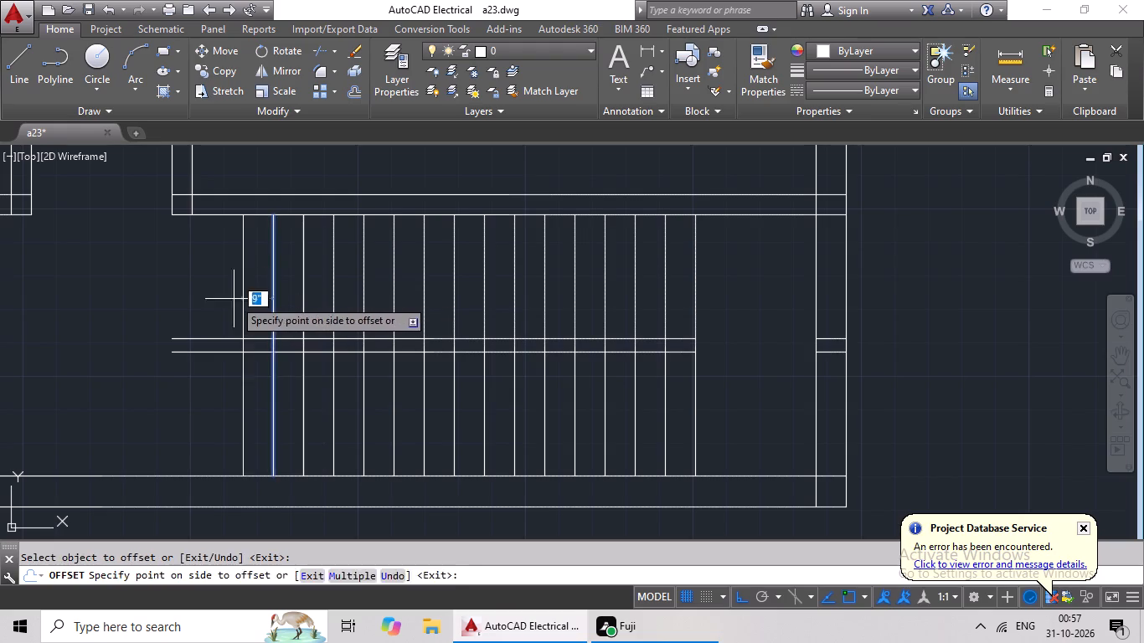
left_click(234, 299)
key("Escape")
key("Escape")
key("Escape")
Trim the ends of the two central stair divider lines that overhang beyond the leftmost tread.
type("TR")
key("space")
key("space")
scroll(213, 337, "up", 1)
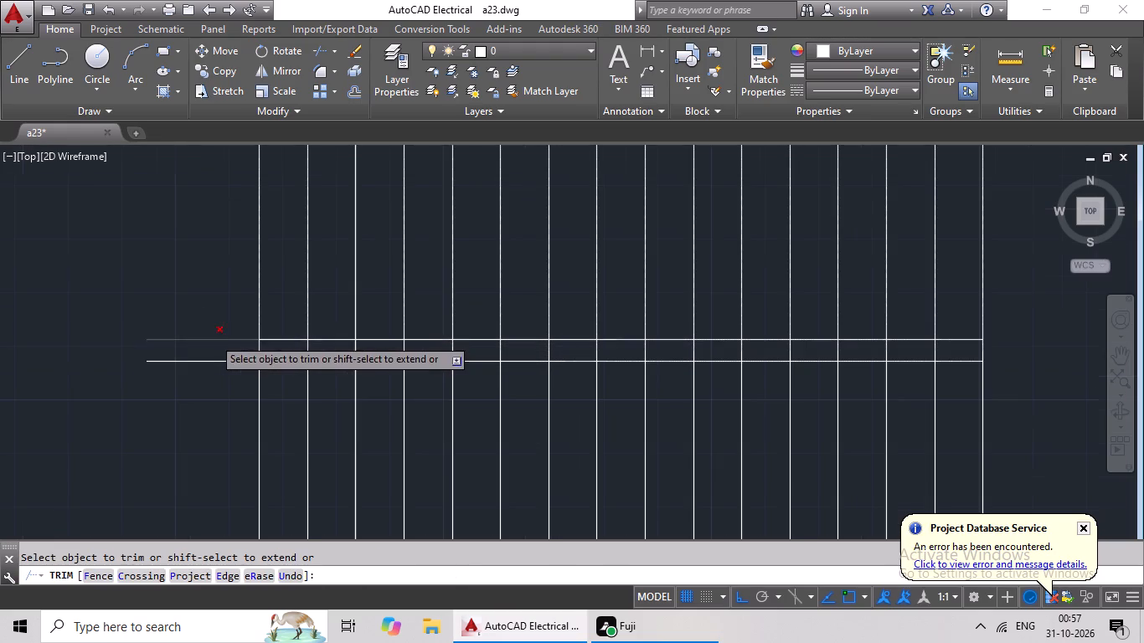
left_click_drag(219, 316, 216, 424)
left_click(215, 423)
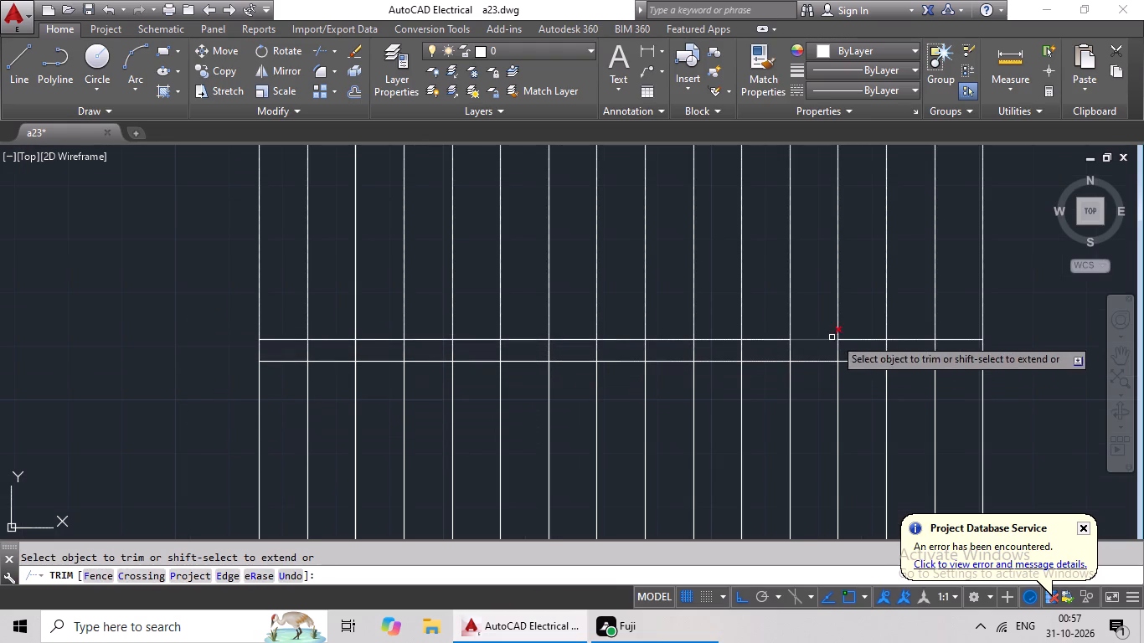
Trim all the tread segments lying between the two central divider lines of the staircase.
scroll(941, 347, "up", 3)
left_click_drag(943, 347, 59, 366)
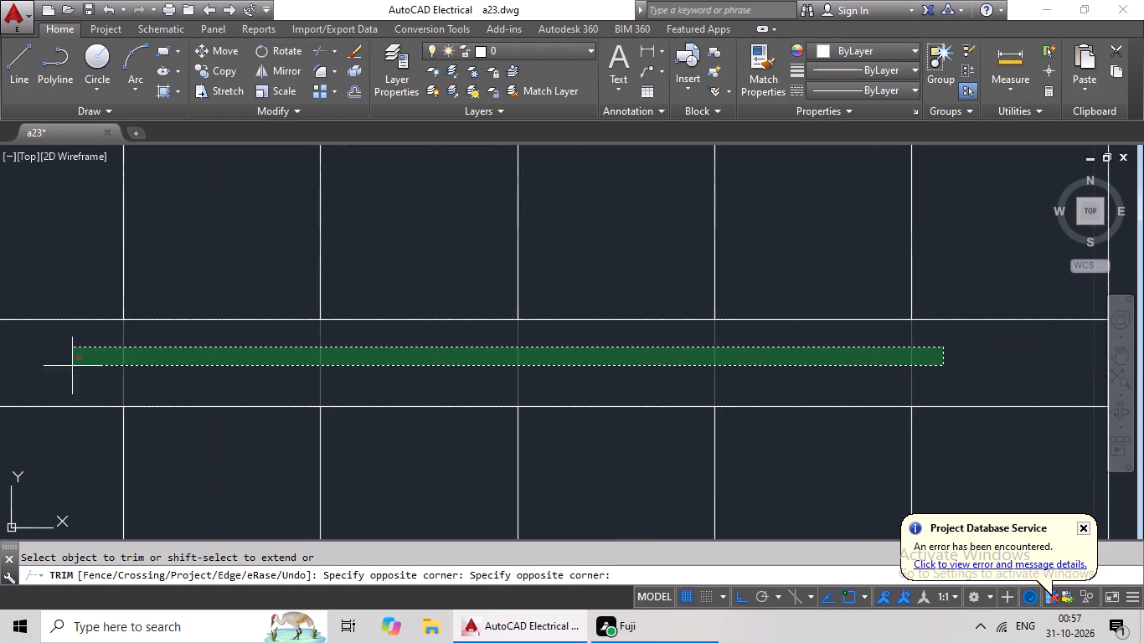
left_click_drag(59, 366, 37, 366)
middle_click_drag(247, 350, 751, 325)
left_click_drag(725, 327, 162, 344)
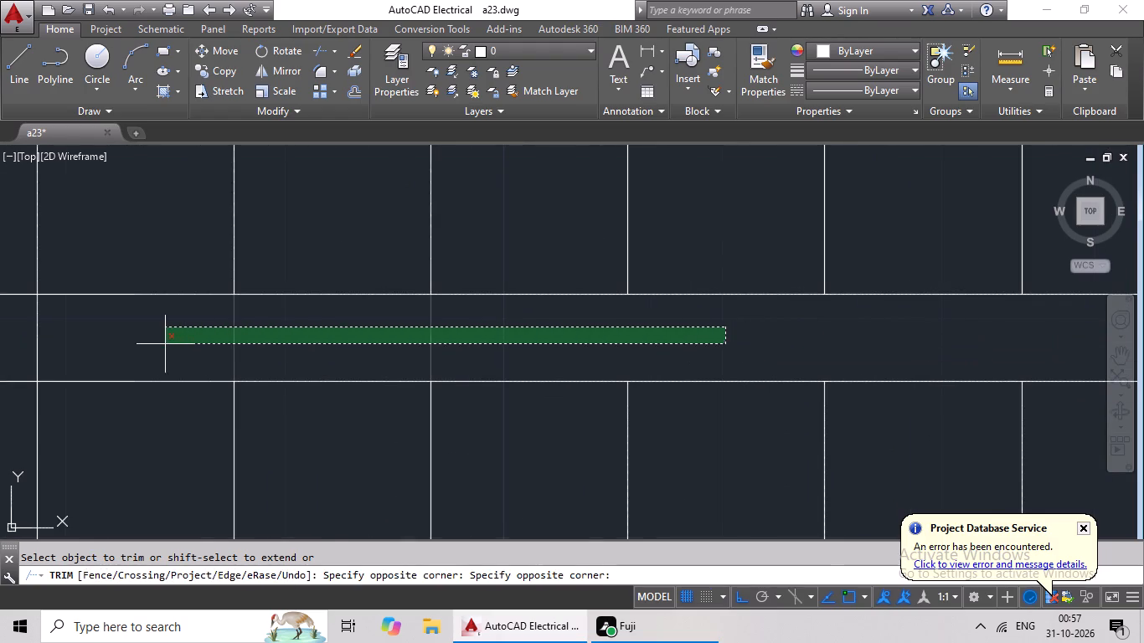
left_click_drag(162, 344, 137, 345)
middle_click_drag(193, 339, 776, 342)
left_click_drag(749, 322, 130, 336)
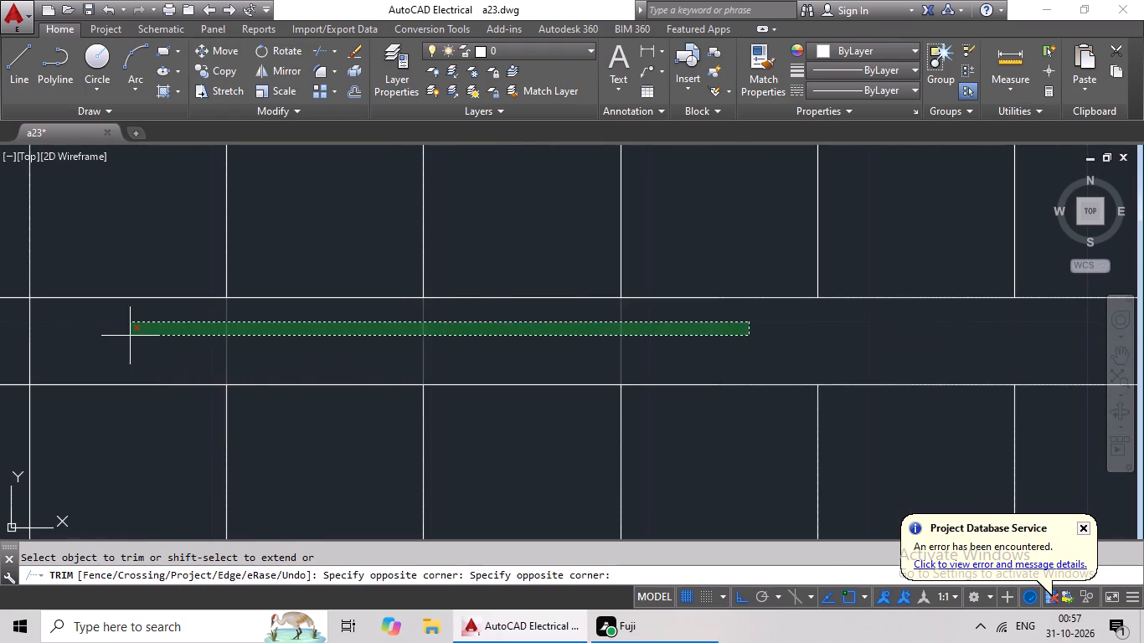
left_click_drag(130, 336, 130, 335)
middle_click_drag(426, 322, 994, 301)
left_click_drag(784, 296, 164, 328)
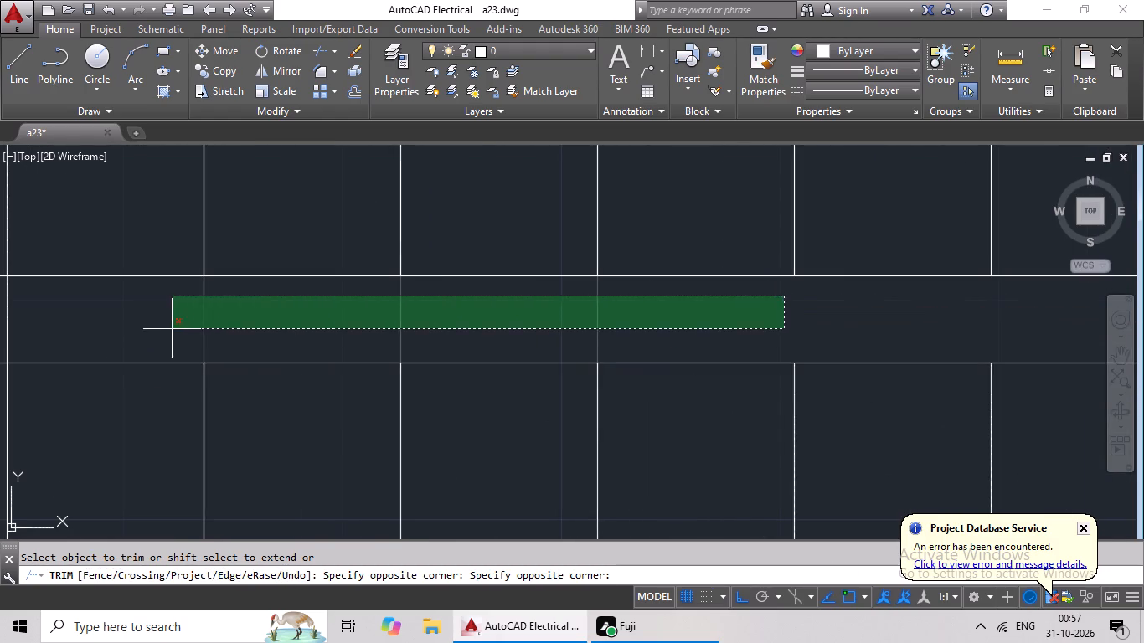
left_click_drag(164, 328, 163, 327)
scroll(433, 314, "down", 3)
middle_click_drag(487, 319, 613, 319)
left_click_drag(590, 316, 444, 321)
scroll(574, 326, "down", 2)
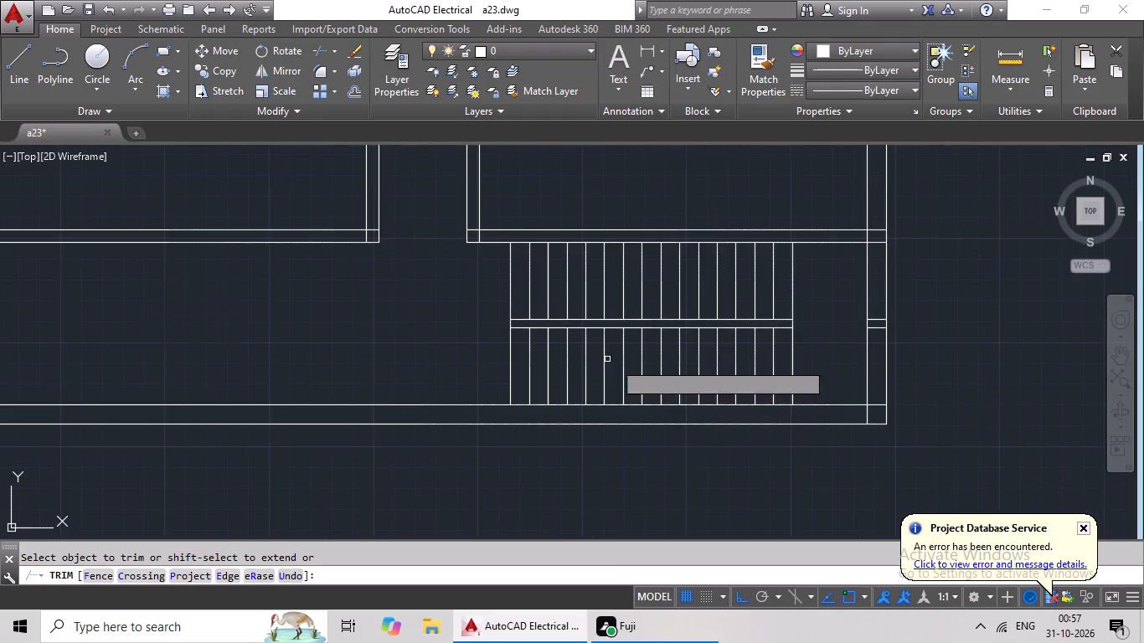
middle_click_drag(625, 368, 441, 352)
key("Escape")
key("Escape")
Delete the two short leftover divider lines inside the right outer wall beside the stairs.
scroll(711, 311, "up", 2)
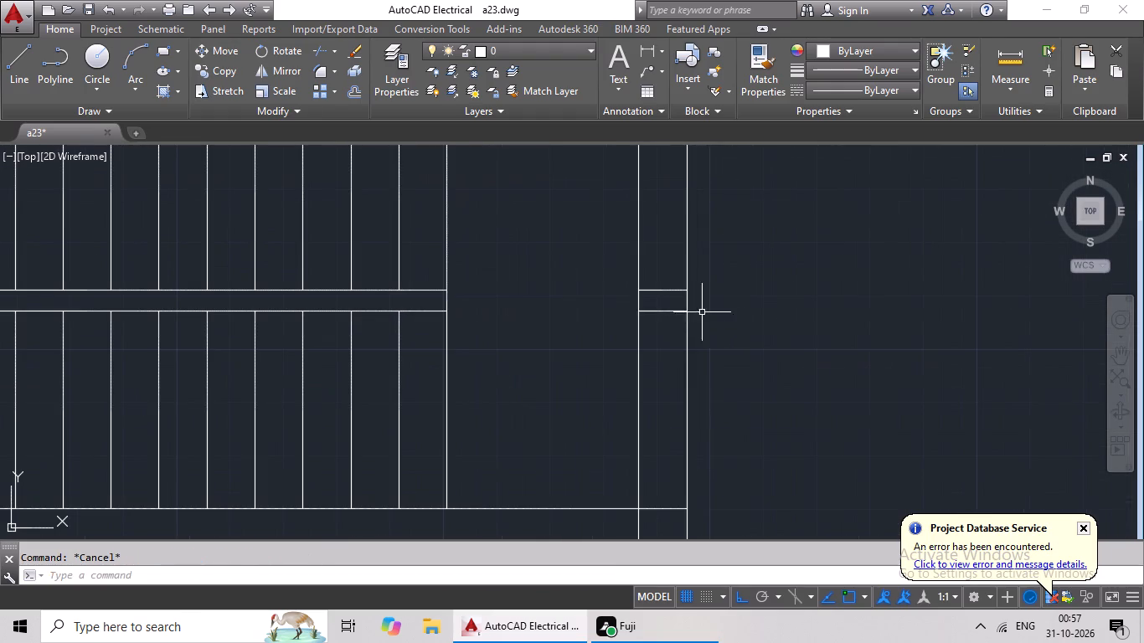
left_click_drag(651, 270, 674, 372)
left_click_drag(678, 269, 646, 347)
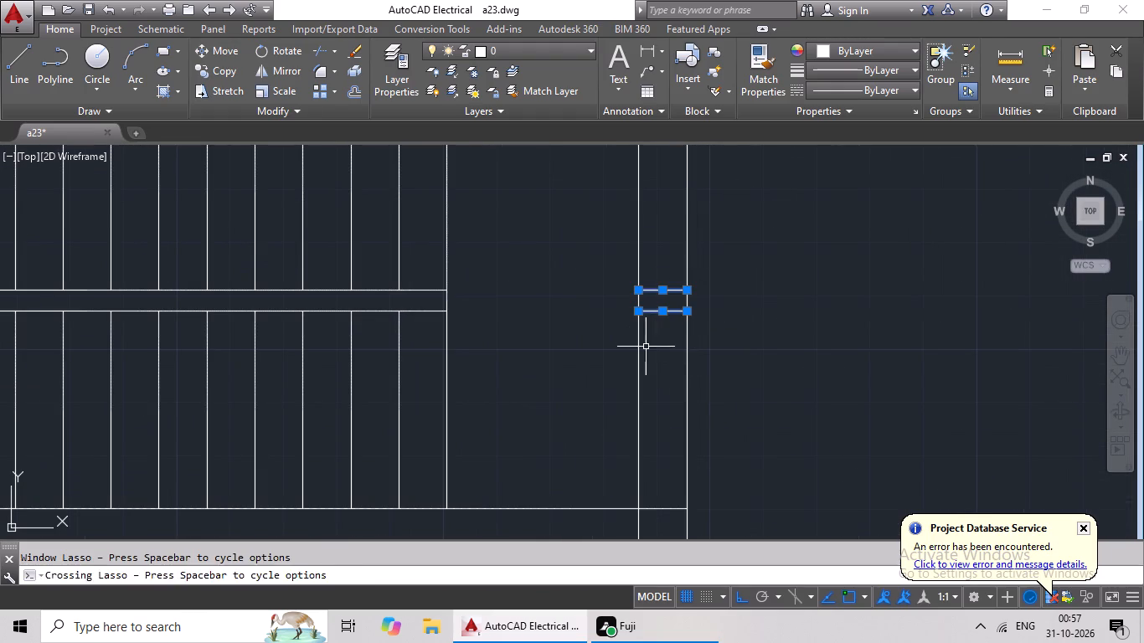
key("Delete")
Trim the overlapping wall lines at the lower-right outer corner of the plan.
scroll(667, 327, "down", 2)
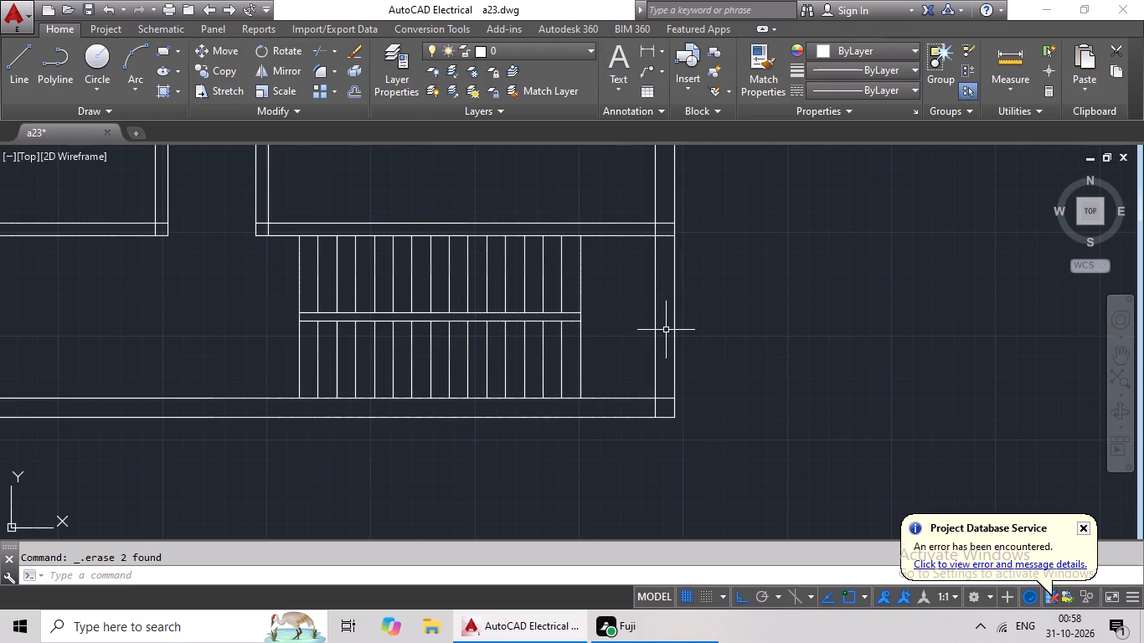
type("TR")
key("space")
key("space")
scroll(659, 407, "up", 3)
left_click_drag(678, 358, 667, 436)
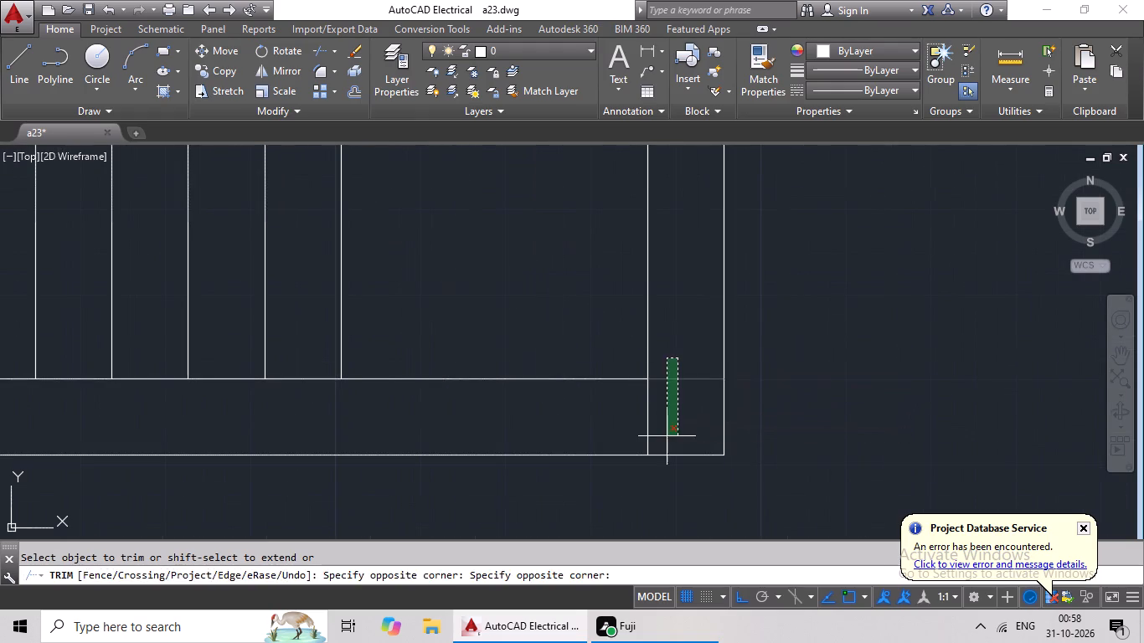
left_click_drag(667, 436, 667, 431)
left_click(668, 429)
left_click_drag(698, 410, 594, 435)
left_click_drag(595, 433, 632, 422)
Trim the overlapping lines where the wall above the stairs meets the right outer wall.
scroll(662, 415, "down", 3)
middle_click_drag(518, 430, 796, 430)
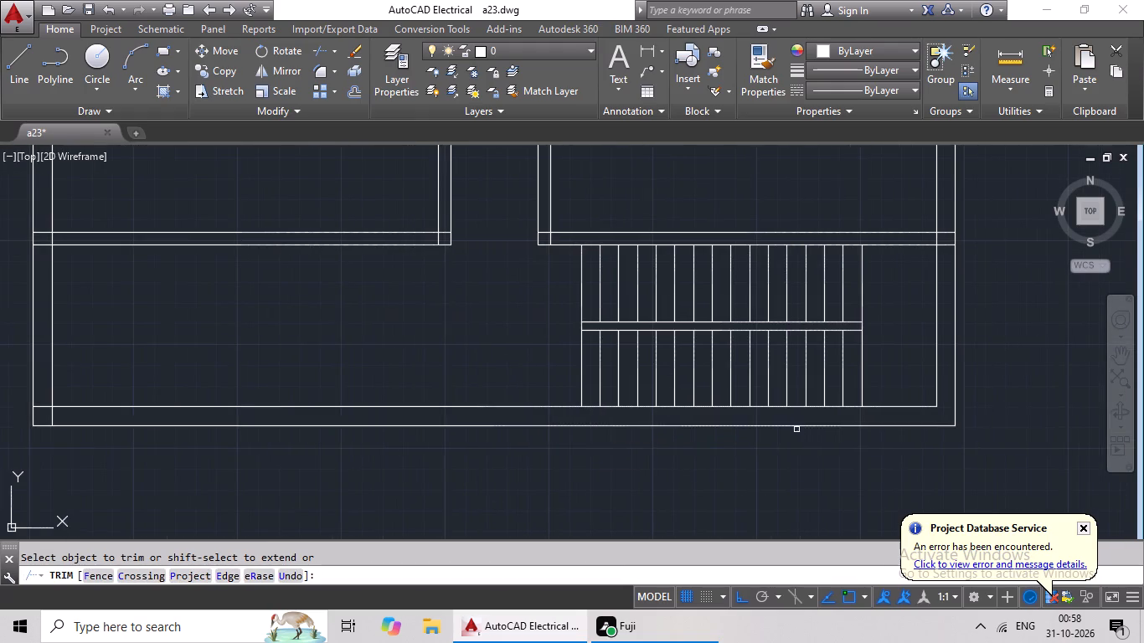
middle_click_drag(830, 357, 679, 435)
scroll(804, 323, "up", 4)
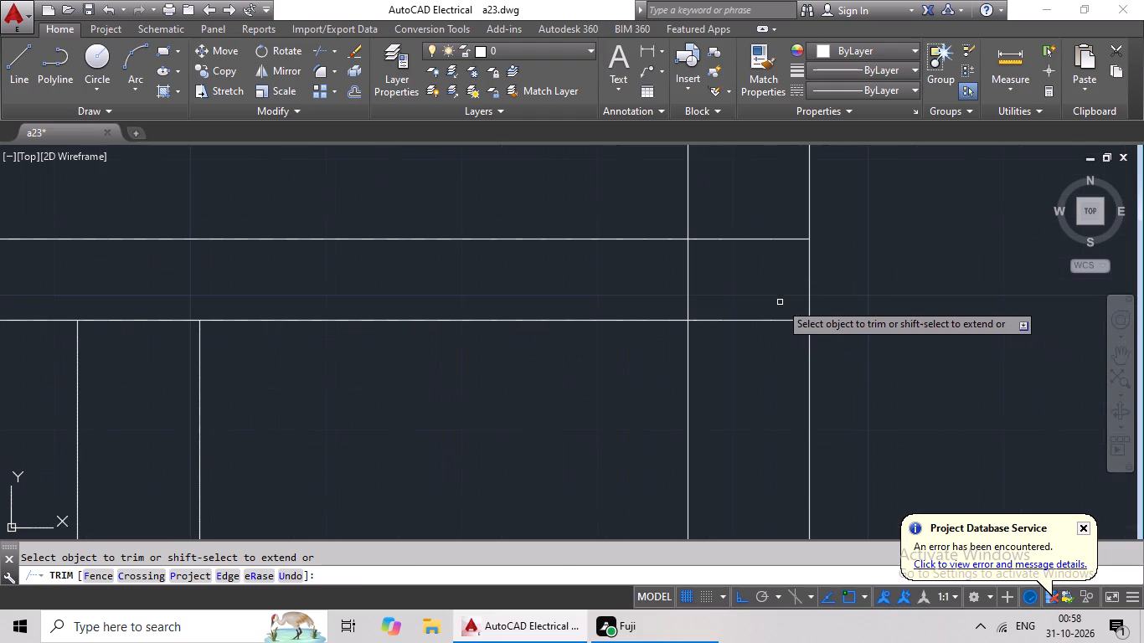
left_click_drag(748, 229, 714, 424)
left_click_drag(715, 416, 729, 383)
left_click_drag(732, 290, 600, 327)
left_click(637, 293)
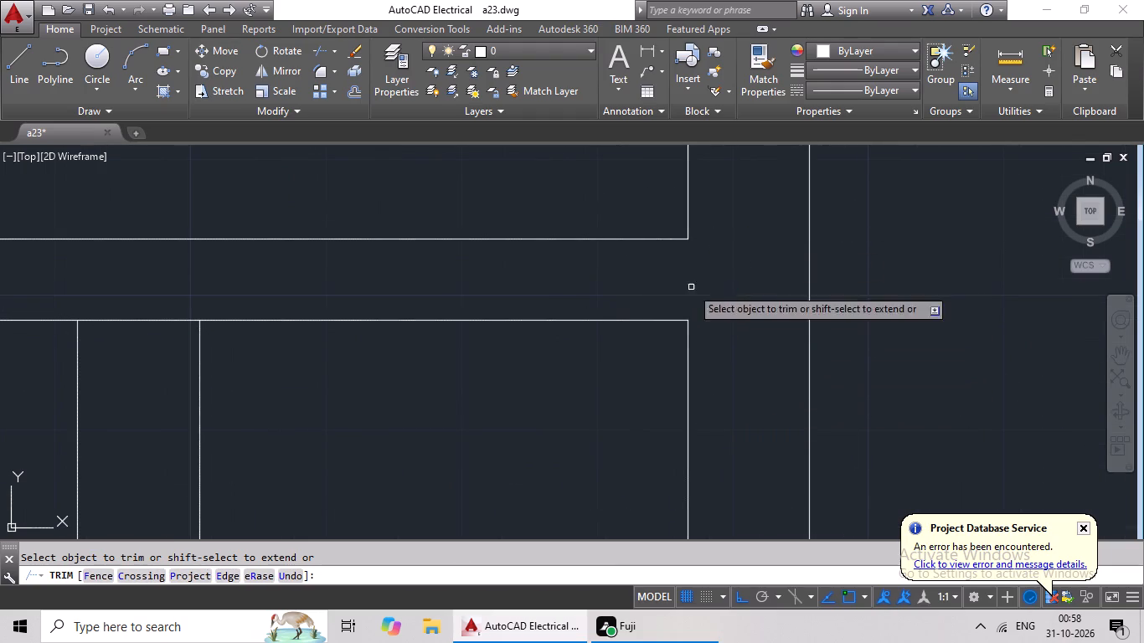
Trim the overlapping wall lines at the right unit's lower-left corner, above the stairs.
scroll(738, 298, "down", 3)
middle_click_drag(298, 299, 772, 368)
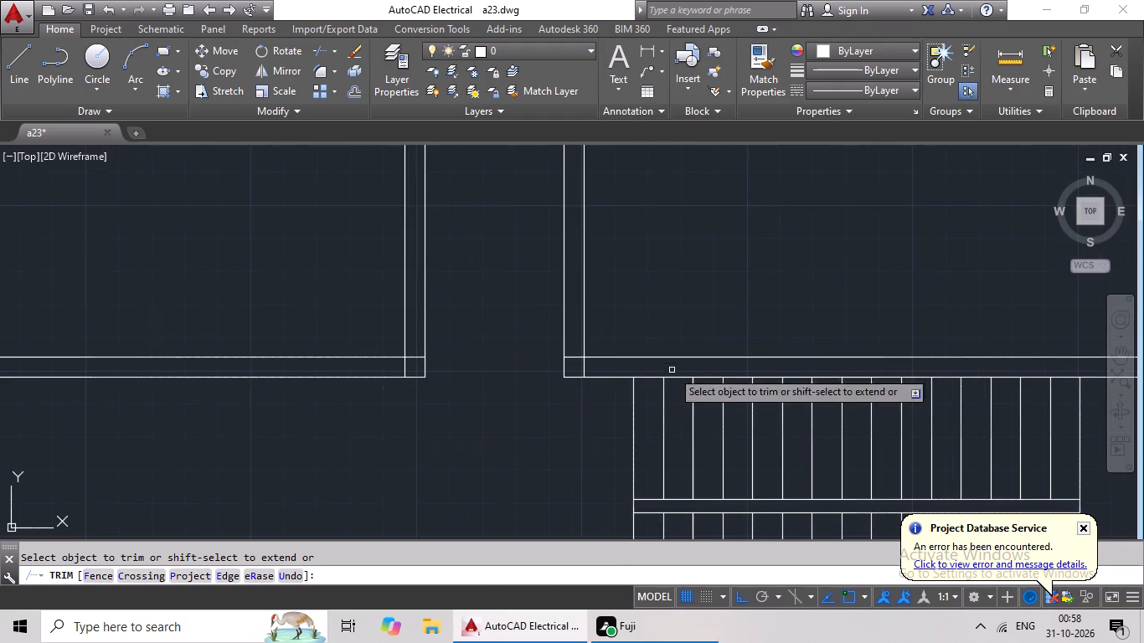
scroll(562, 365, "up", 4)
left_click_drag(752, 358, 679, 394)
left_click(678, 392)
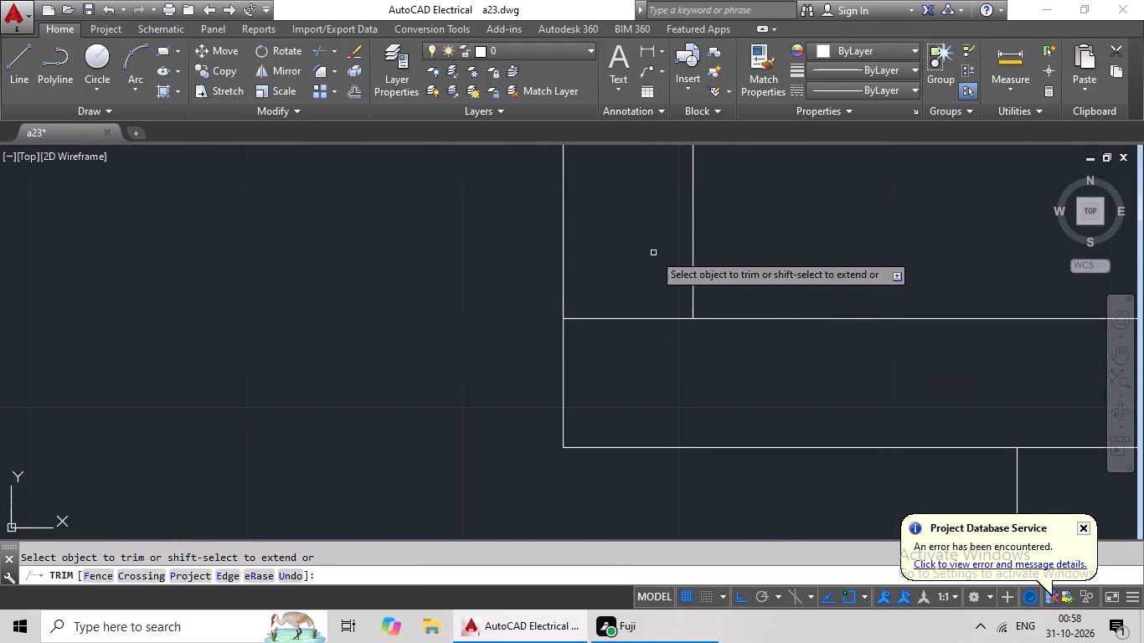
left_click_drag(651, 262, 628, 392)
left_click_drag(628, 384, 642, 375)
Trim the overlapping wall lines at the left unit's lower-right corner beside the passage.
scroll(686, 352, "down", 5)
middle_click_drag(684, 393, 635, 424)
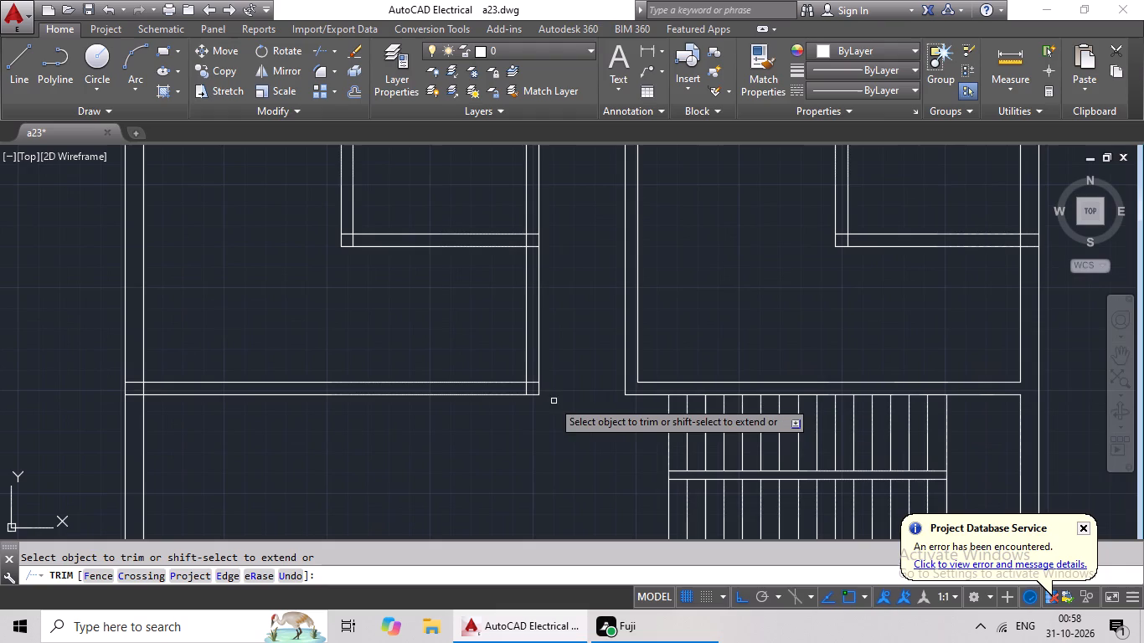
scroll(528, 390, "up", 4)
left_click_drag(558, 309, 527, 379)
left_click_drag(527, 379, 536, 374)
left_click_drag(554, 365, 496, 386)
left_click_drag(496, 386, 516, 381)
Trim the overlapping wall lines at the lower-left outer corner of the plan.
scroll(570, 368, "down", 4)
middle_click_drag(556, 414, 698, 279)
scroll(318, 409, "up", 3)
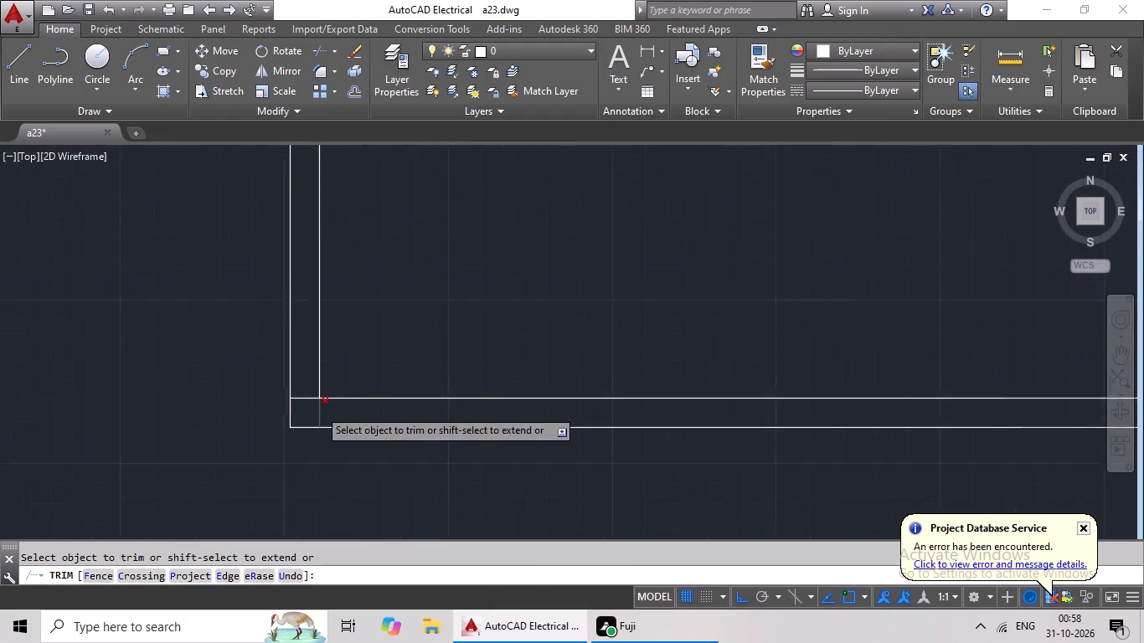
scroll(318, 409, "up", 2)
left_click_drag(458, 409, 296, 456)
left_click_drag(296, 456, 292, 446)
left_click_drag(245, 290, 234, 454)
left_click(233, 440)
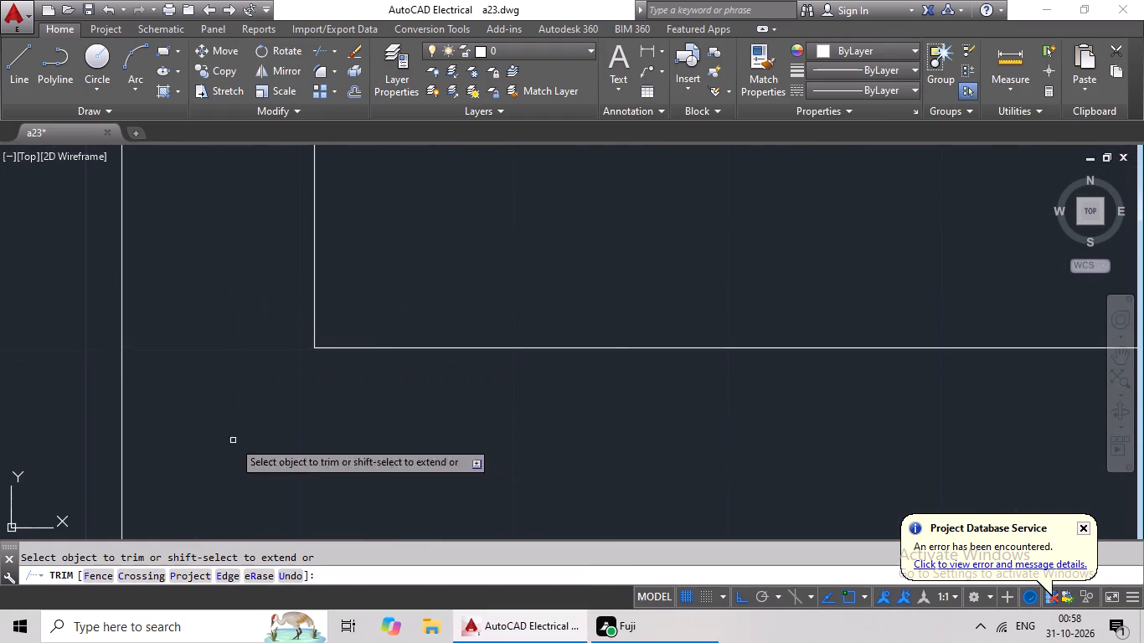
Trim the overlapping lines where the left unit's bottom wall meets the left outer wall.
scroll(329, 367, "down", 4)
middle_click_drag(425, 378, 403, 497)
middle_click_drag(386, 328, 391, 466)
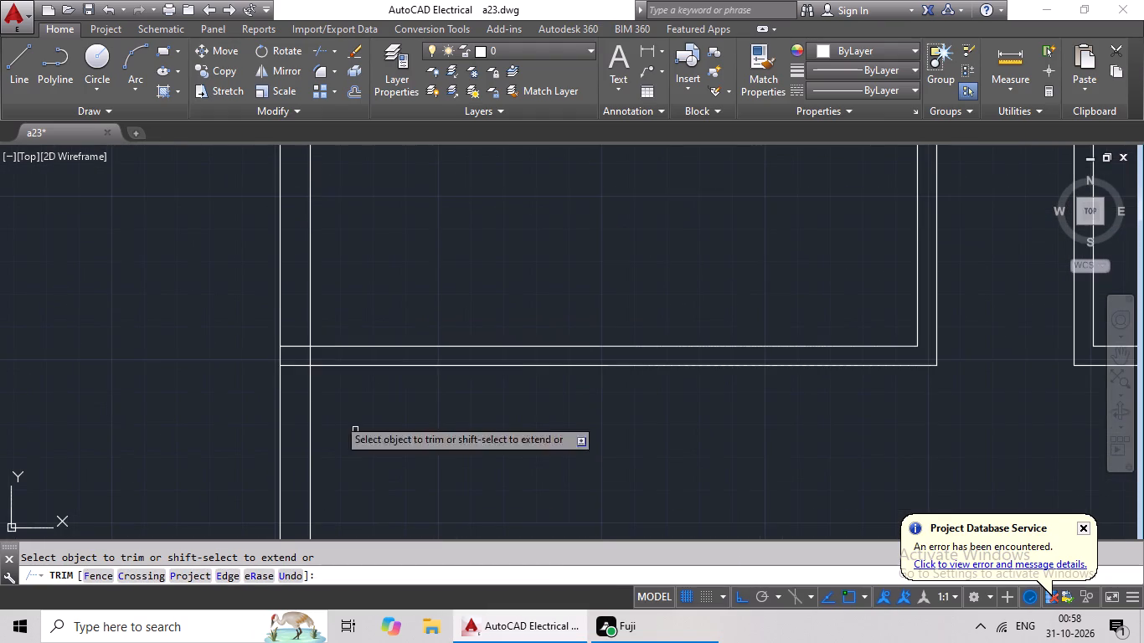
scroll(317, 350, "up", 4)
left_click_drag(368, 361, 193, 410)
left_click_drag(193, 410, 197, 395)
left_click_drag(185, 234, 166, 367)
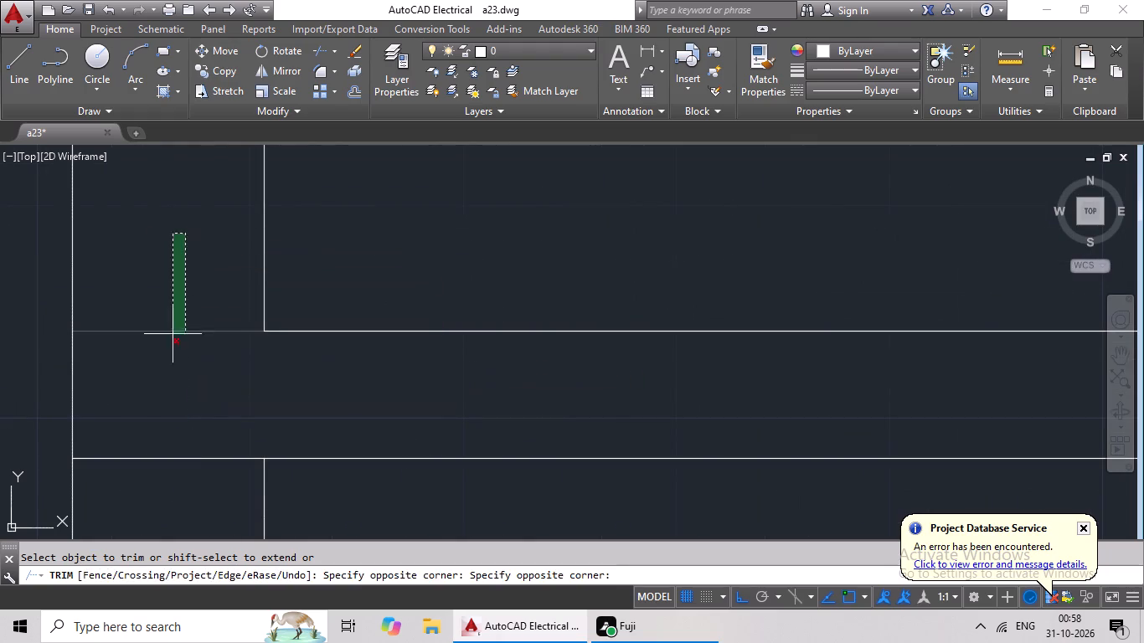
left_click_drag(166, 367, 156, 467)
left_click_drag(156, 467, 167, 462)
Trim the junction of the right unit's lower small-room bottom wall with the right outer wall.
scroll(438, 387, "down", 4)
middle_click_drag(540, 415, 314, 462)
scroll(510, 419, "down", 3)
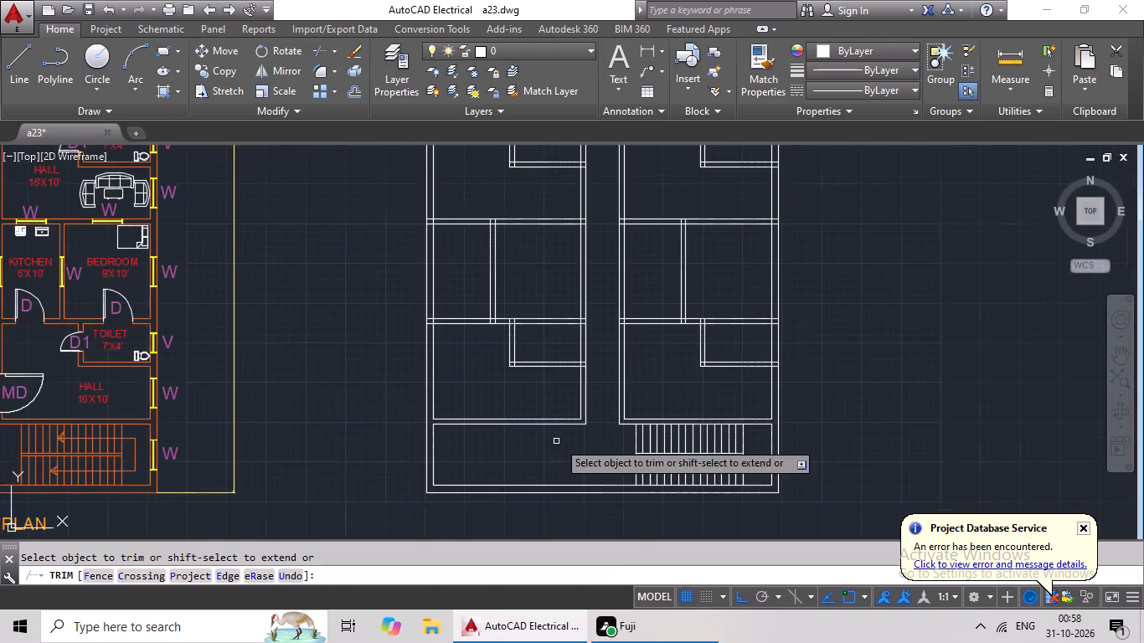
middle_click_drag(557, 442, 415, 429)
scroll(631, 409, "up", 4)
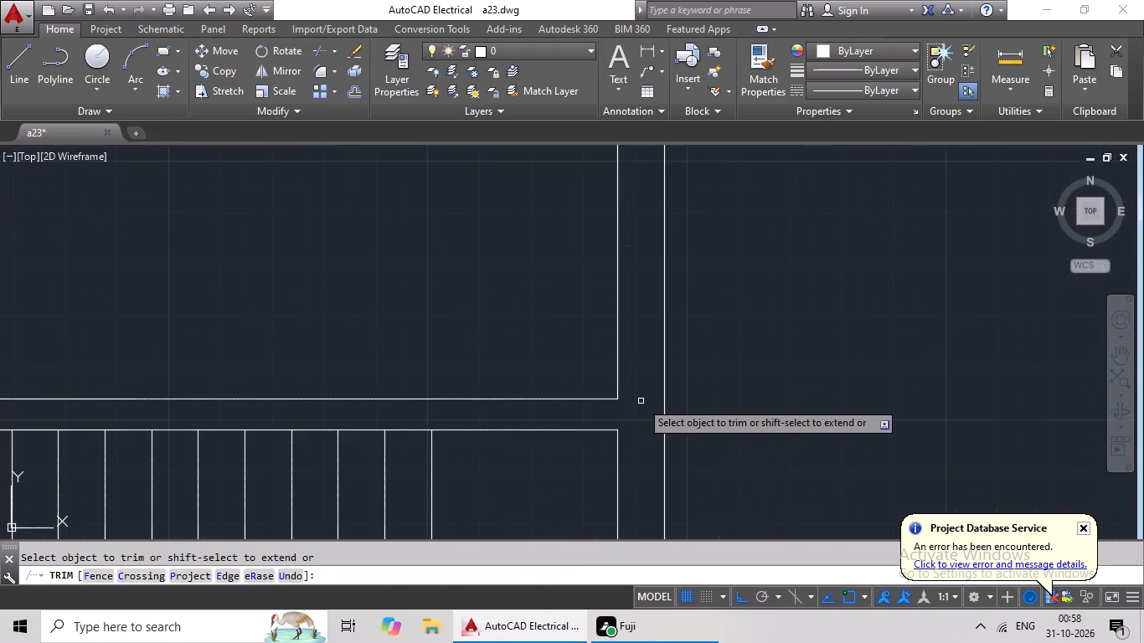
scroll(593, 483, "down", 2)
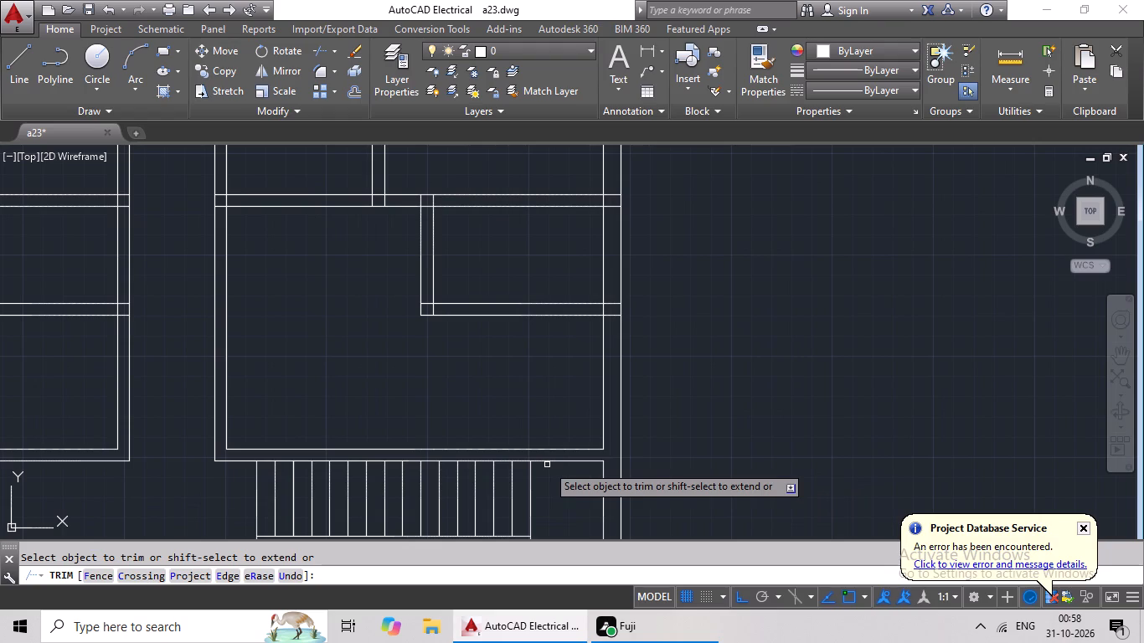
scroll(618, 298, "up", 5)
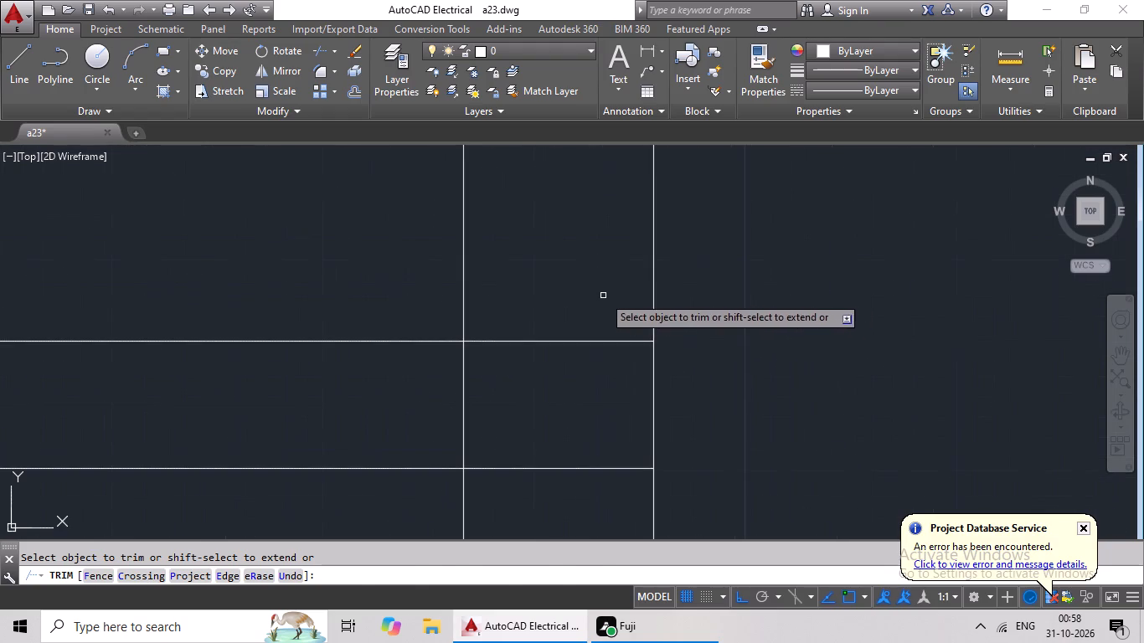
left_click_drag(595, 282, 464, 491)
left_click_drag(495, 471, 505, 466)
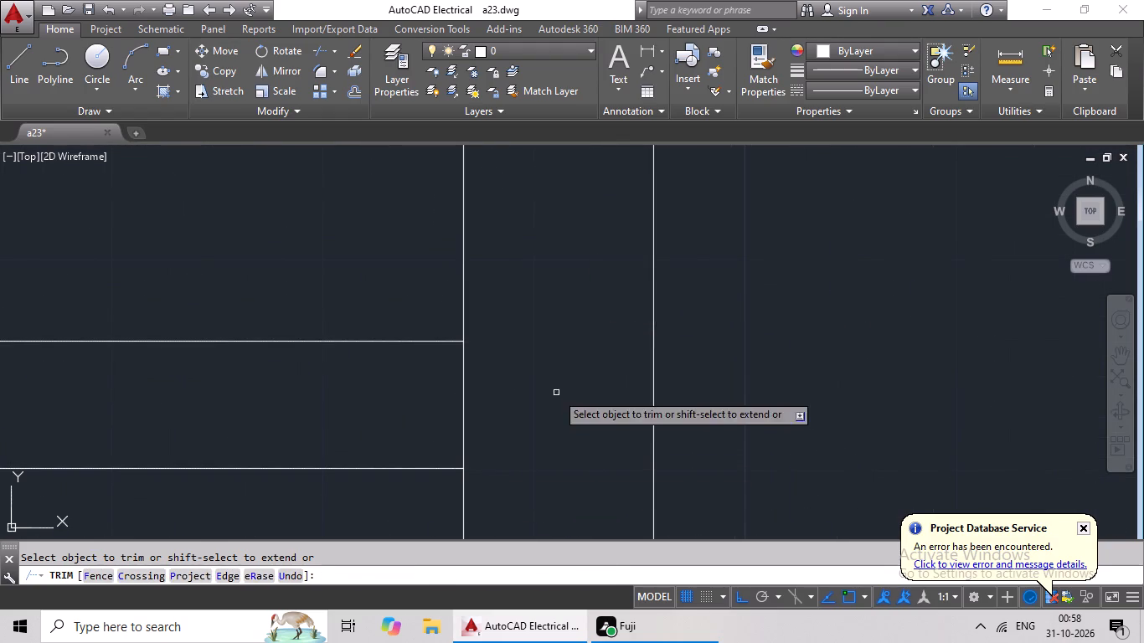
left_click_drag(518, 386, 374, 399)
left_click_drag(373, 399, 435, 397)
Trim the overlapping wall lines at the lower-left corner of the right unit's lower small room.
scroll(568, 391, "down", 3)
middle_click_drag(360, 404, 814, 470)
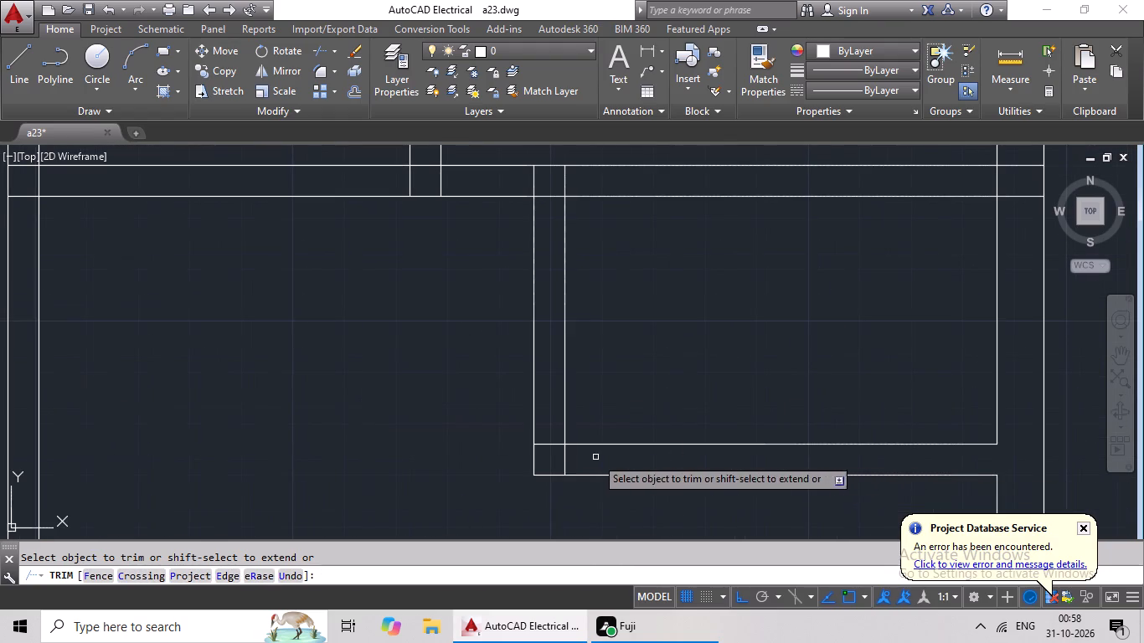
scroll(581, 455, "up", 3)
left_click_drag(682, 445, 441, 504)
left_click_drag(441, 504, 446, 491)
left_click(479, 336)
Trim the junction of the wall above the right unit's lower small room with the right outer wall.
scroll(522, 378, "down", 4)
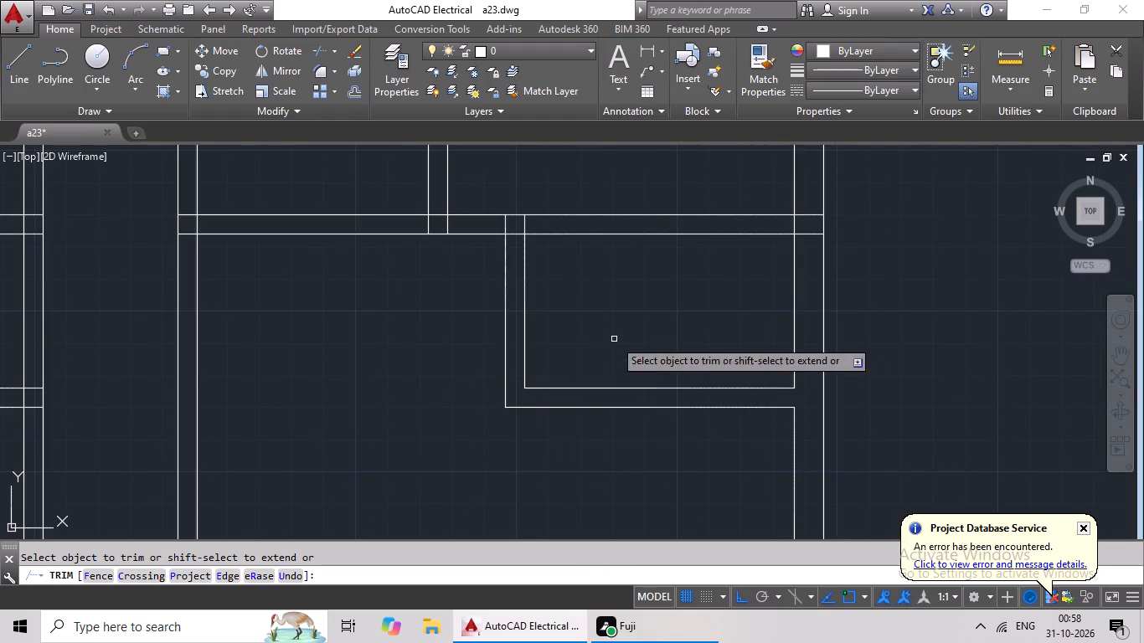
middle_click_drag(611, 345, 449, 496)
scroll(669, 368, "up", 3)
left_click_drag(592, 318, 558, 493)
left_click_drag(558, 493, 576, 451)
left_click_drag(575, 391, 442, 416)
left_click_drag(441, 416, 563, 390)
Trim the vertical partition line ends crossing the horizontal wall above the right unit's lower small room.
scroll(710, 384, "down", 4)
scroll(497, 385, "up", 5)
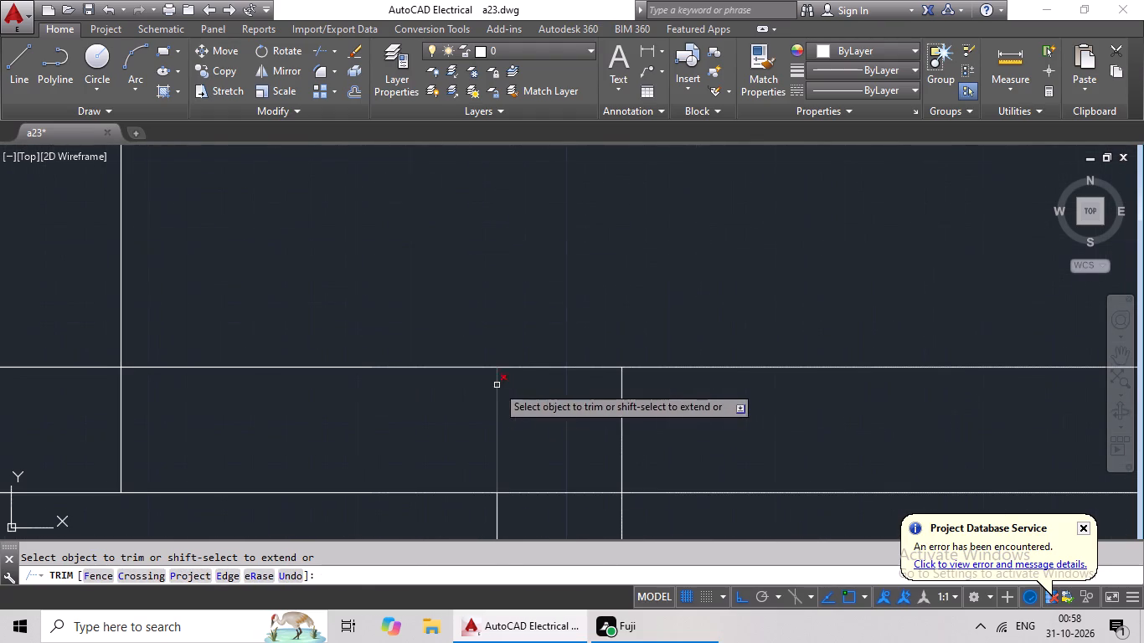
left_click_drag(651, 406, 451, 447)
left_click_drag(451, 447, 477, 442)
left_click_drag(449, 431, 0, 429)
left_click_drag(0, 429, 12, 437)
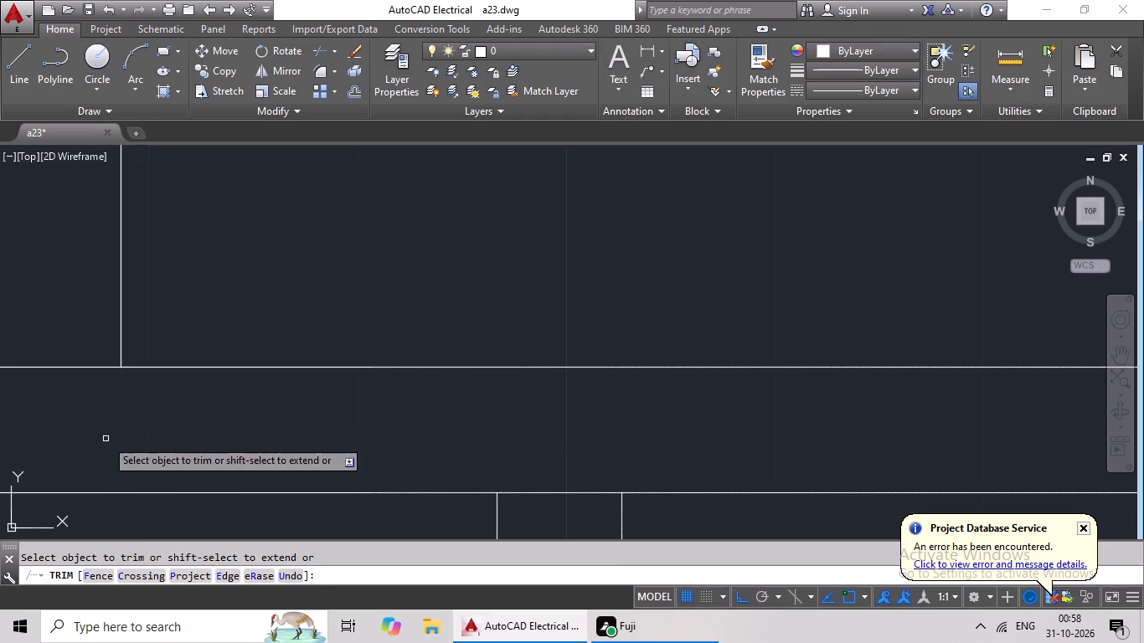
scroll(151, 432, "down", 3)
middle_click_drag(214, 431, 523, 425)
left_click_drag(441, 431, 336, 448)
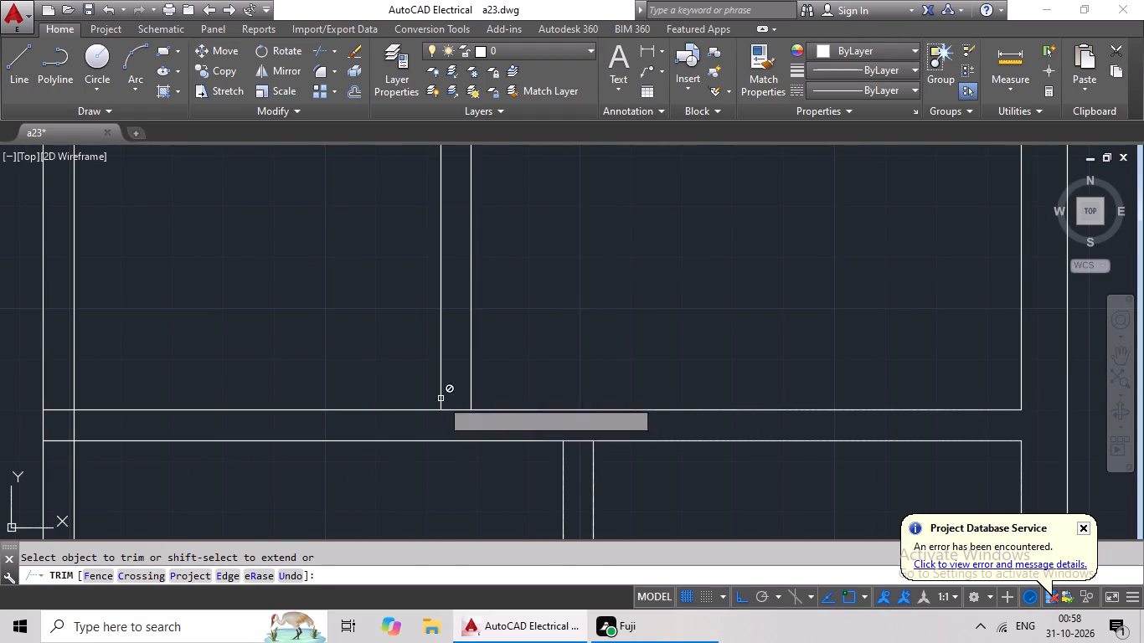
Trim the horizontal wall's upper line between the upper partition's two lines, above the right unit's lower small room.
left_click_drag(459, 388, 458, 439)
left_click(462, 418)
Trim the junction of the right unit's same horizontal wall with its left outer wall.
middle_click_drag(383, 462, 594, 393)
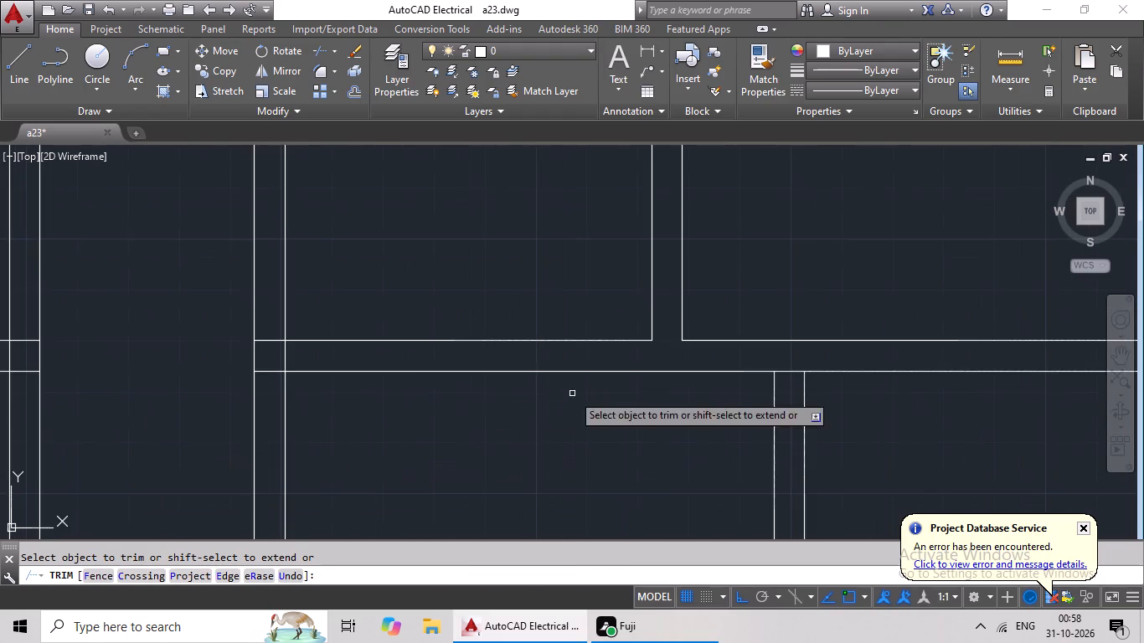
scroll(271, 344, "up", 3)
left_click_drag(397, 352, 235, 421)
left_click_drag(235, 421, 240, 410)
left_click_drag(260, 285, 239, 467)
left_click(239, 467)
Trim the junction of the left unit's lower small-room bottom wall with that unit's right outer wall.
scroll(343, 400, "down", 4)
middle_click_drag(396, 485, 433, 367)
scroll(455, 319, "down", 3)
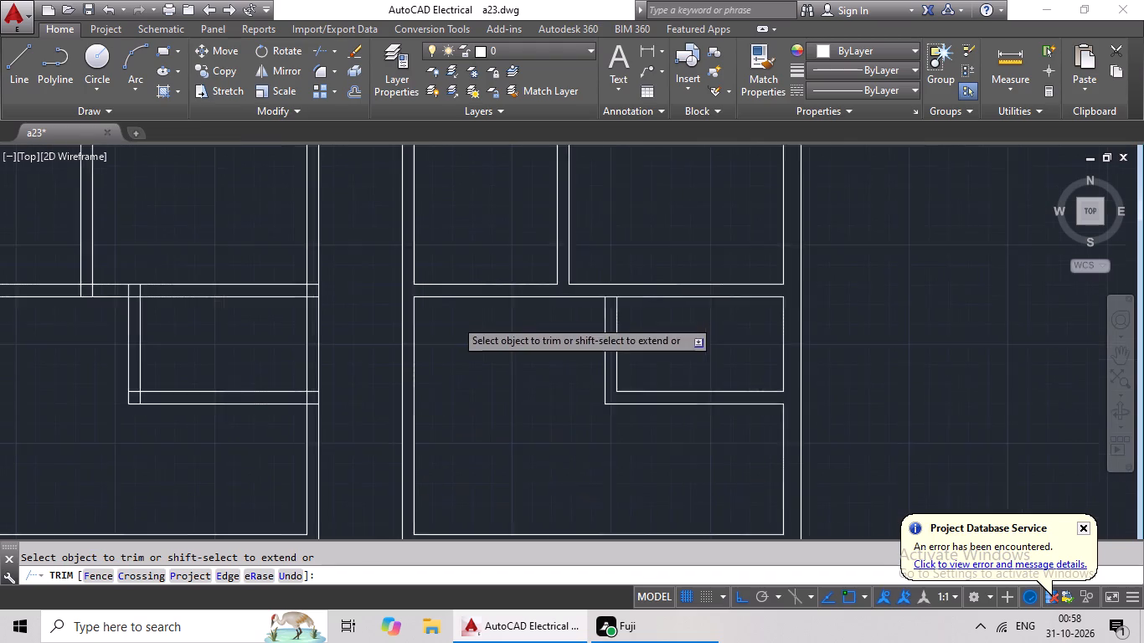
scroll(393, 354, "up", 5)
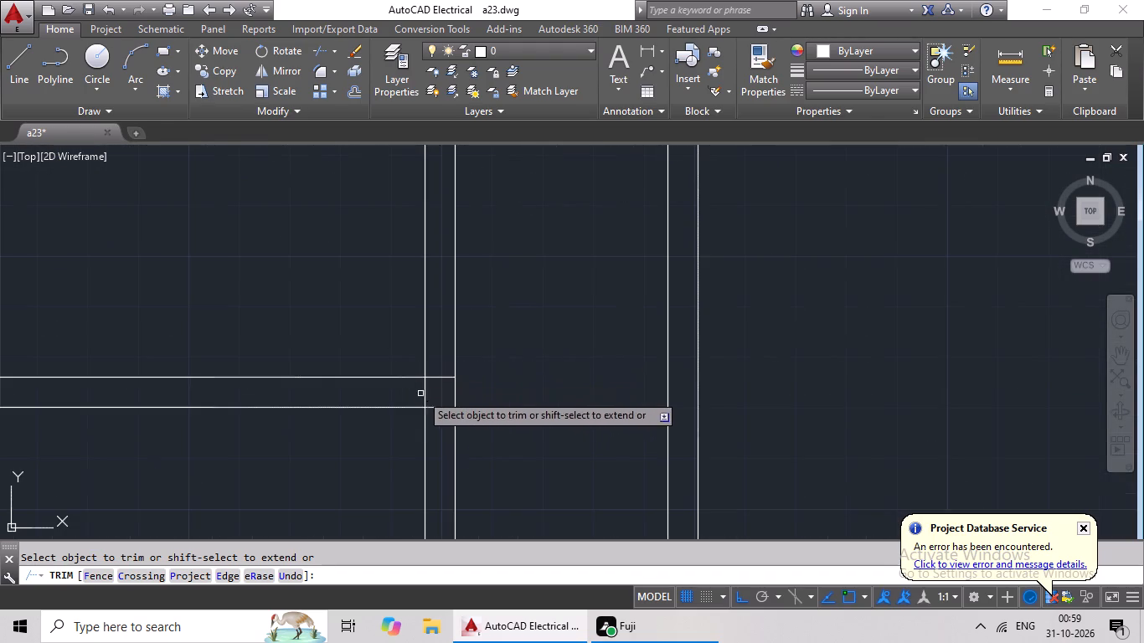
scroll(423, 396, "up", 2)
middle_click_drag(439, 400, 439, 335)
left_click_drag(462, 244, 441, 391)
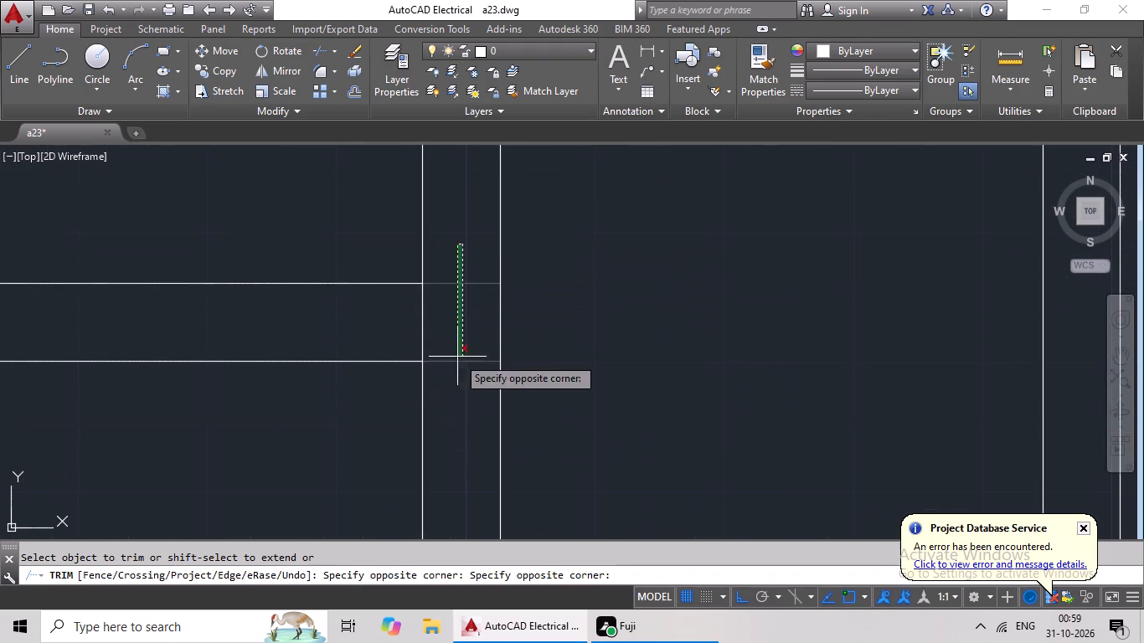
left_click(457, 356)
left_click_drag(466, 290, 352, 317)
left_click_drag(352, 317, 359, 317)
left_click_drag(406, 309, 477, 412)
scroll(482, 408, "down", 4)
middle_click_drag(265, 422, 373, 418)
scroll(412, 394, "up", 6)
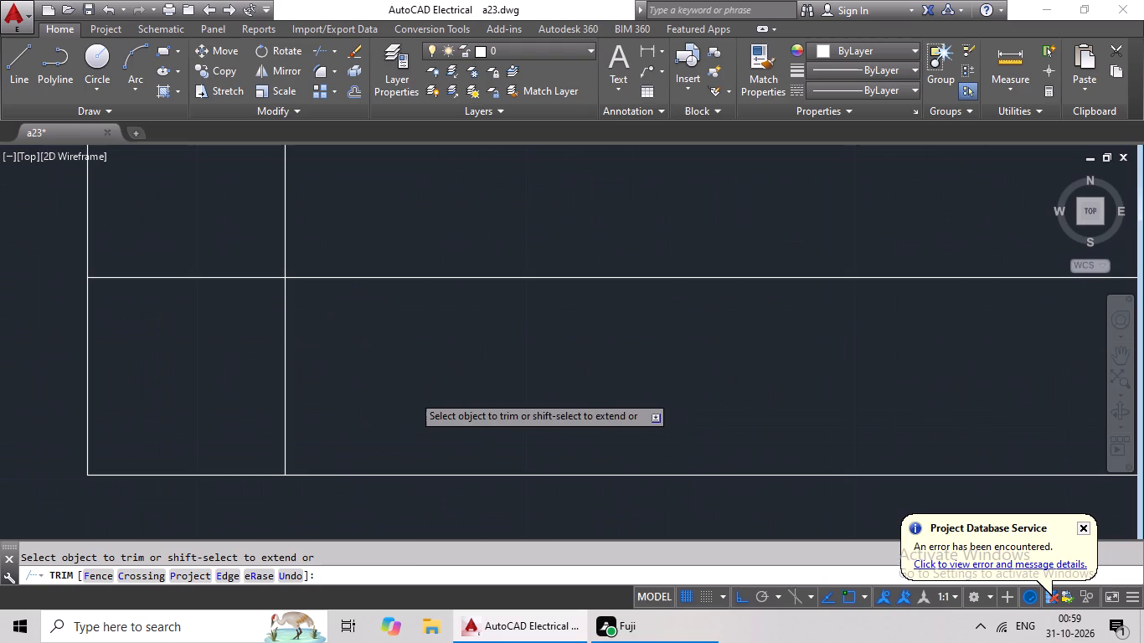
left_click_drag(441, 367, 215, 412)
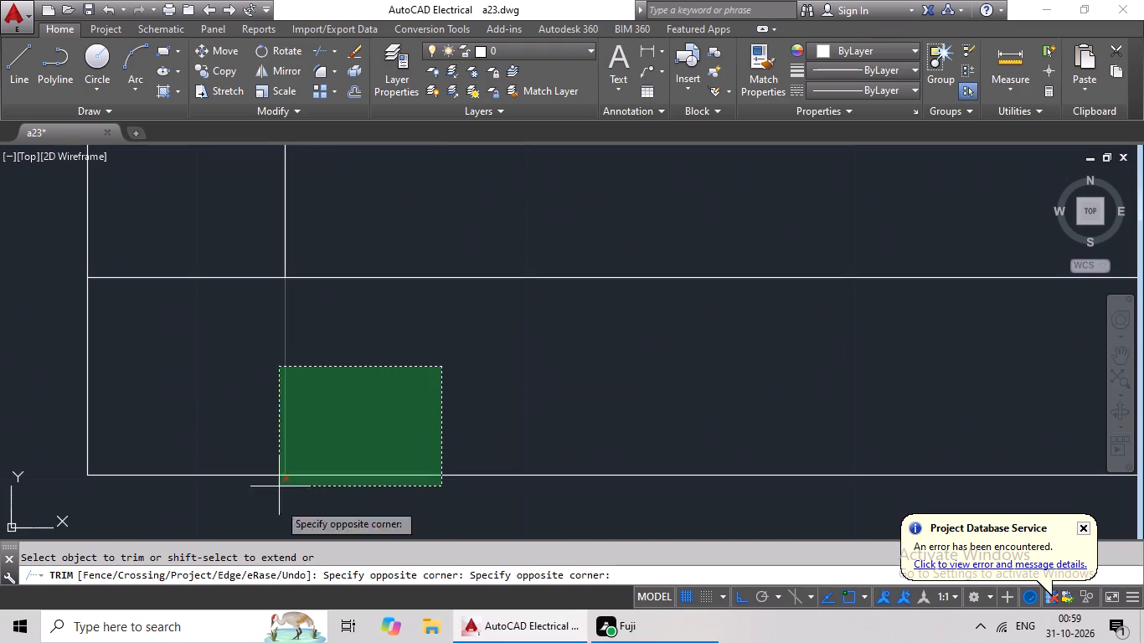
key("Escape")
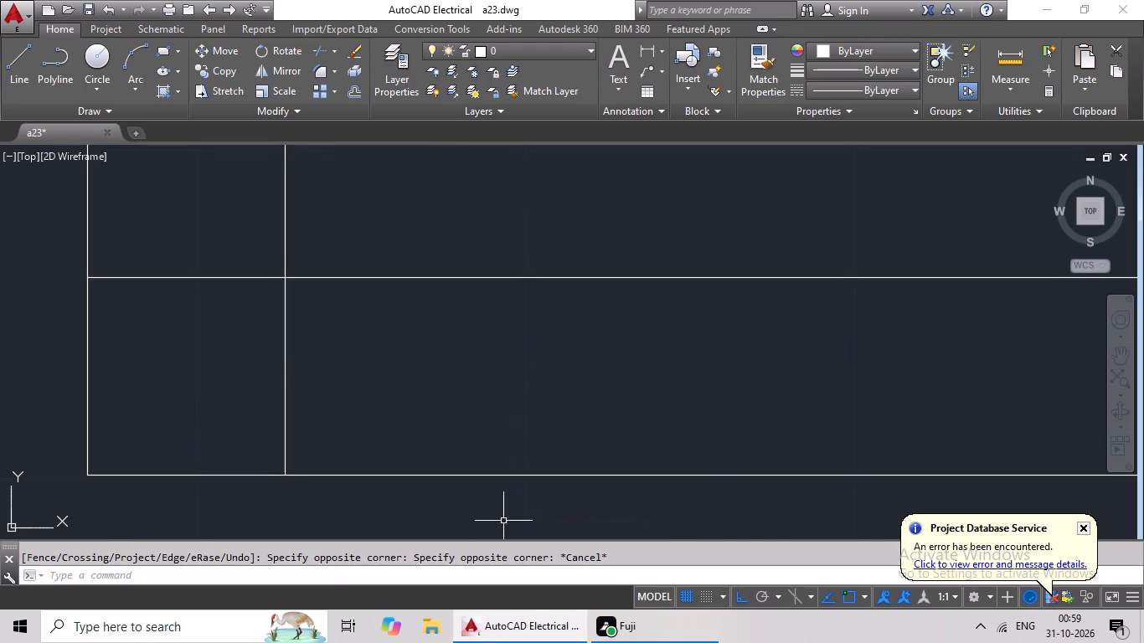
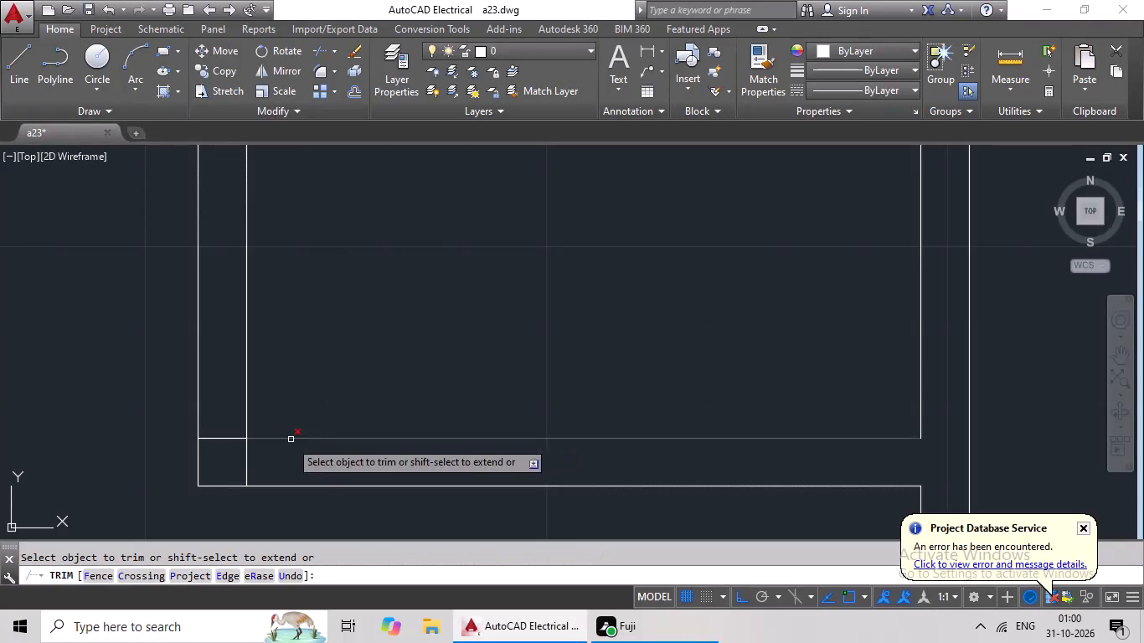
Trim the overlapping line ends inside the lower-left wall corner of the left unit's lower small room.
scroll(266, 457, "up", 3)
left_click_drag(284, 440, 121, 475)
left_click_drag(121, 473, 121, 465)
left_click_drag(114, 325, 120, 445)
left_click(119, 436)
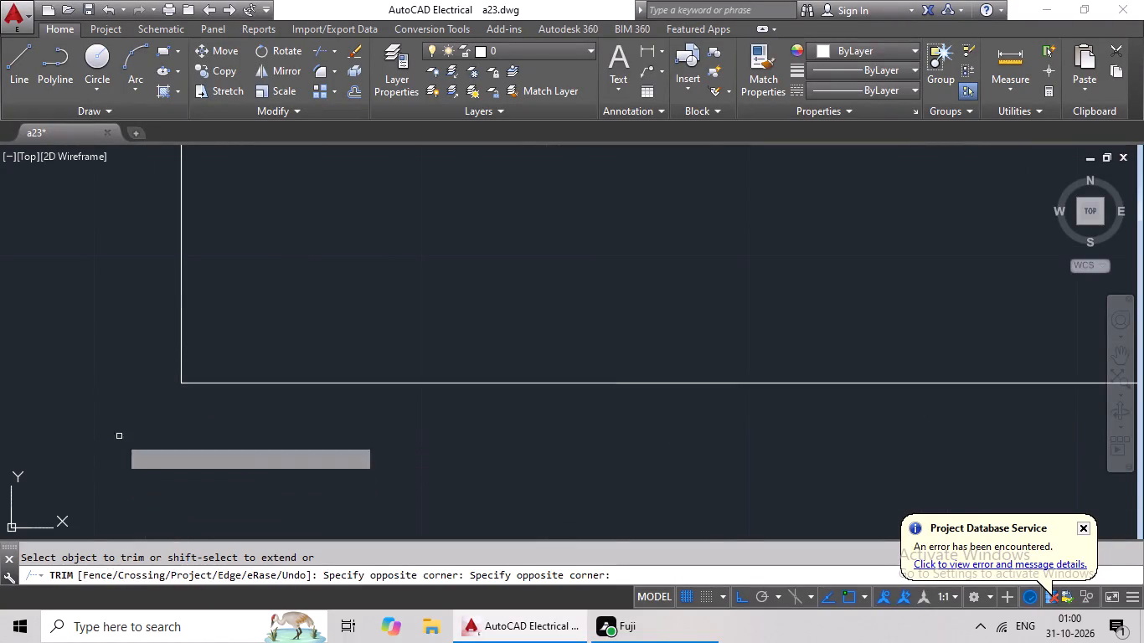
Trim the ends of the upper and lower vertical partitions crossing the horizontal wall above the left unit's lower small room.
scroll(271, 354, "down", 4)
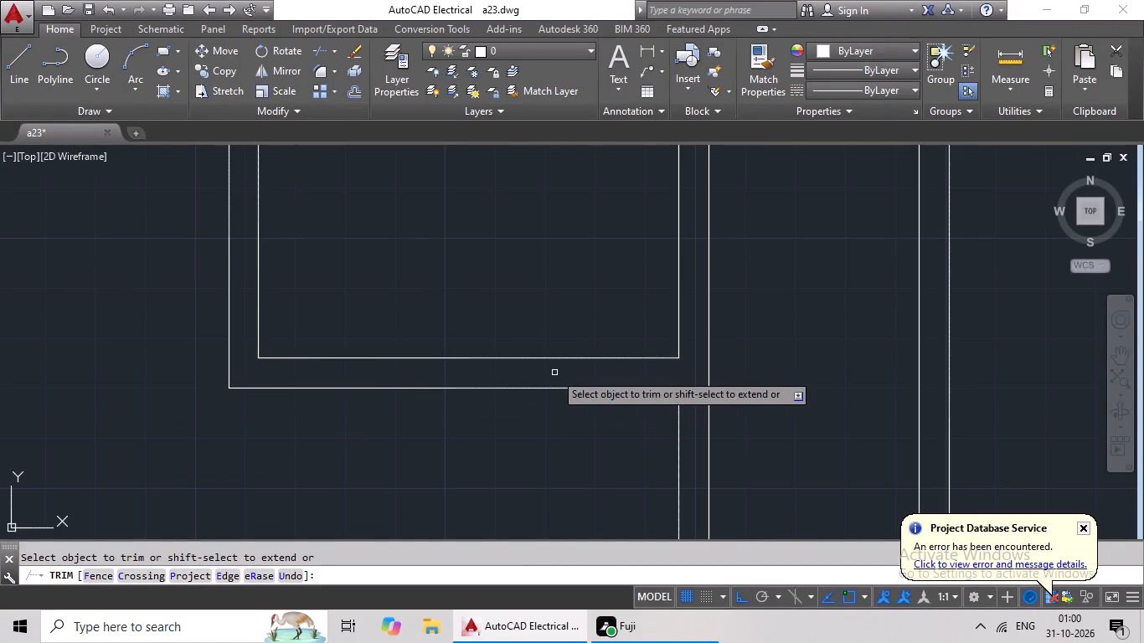
scroll(620, 363, "down", 2)
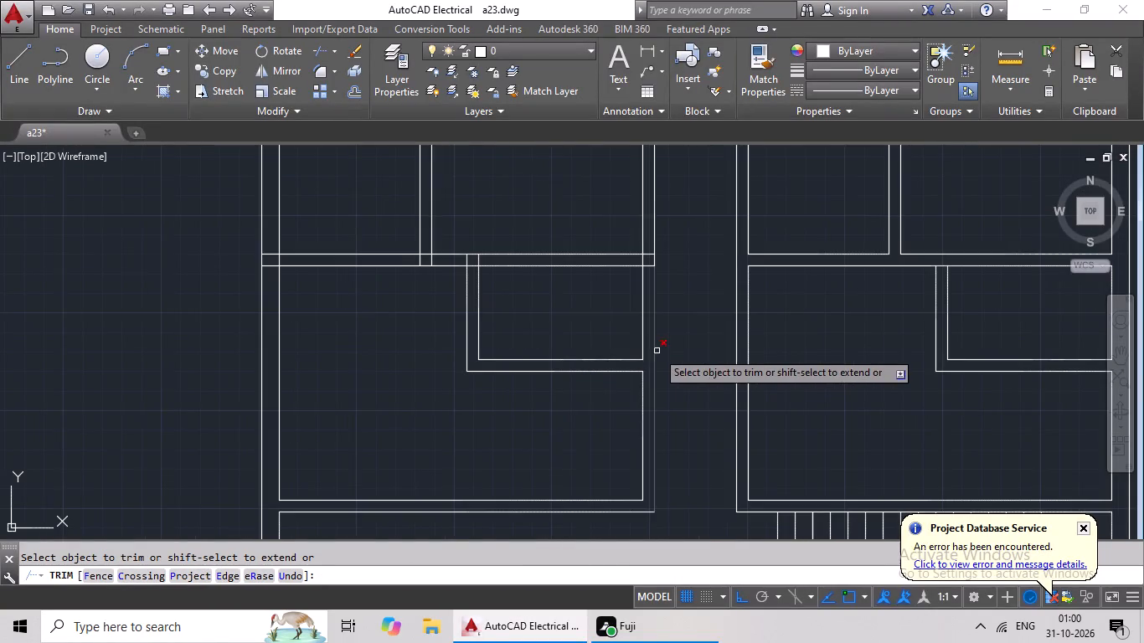
middle_click_drag(657, 350, 635, 378)
scroll(426, 285, "up", 4)
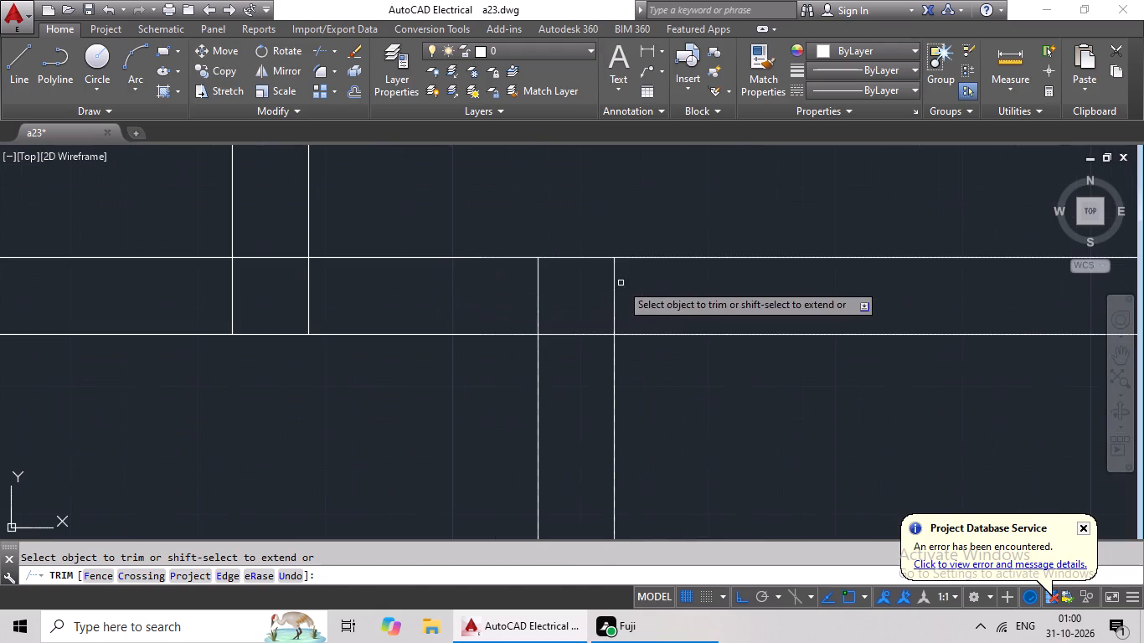
left_click_drag(621, 283, 484, 304)
left_click(477, 307)
left_click_drag(429, 287, 186, 290)
left_click_drag(186, 290, 194, 291)
Trim the horizontal wall's lower line between the two lines of the left unit's lower small-room partition.
left_click_drag(609, 301, 607, 316)
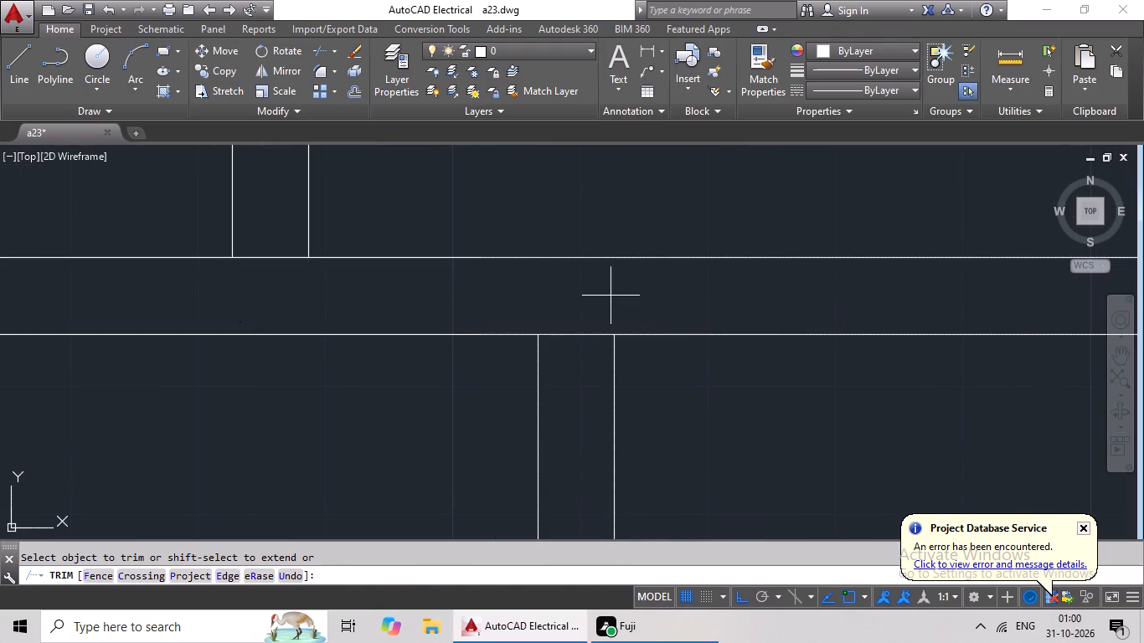
left_click_drag(607, 316, 595, 342)
left_click(589, 347)
Trim the junction of the horizontal wall above the left unit's lower small room with that unit's right outer wall.
scroll(818, 380, "down", 2)
middle_click_drag(841, 378, 197, 389)
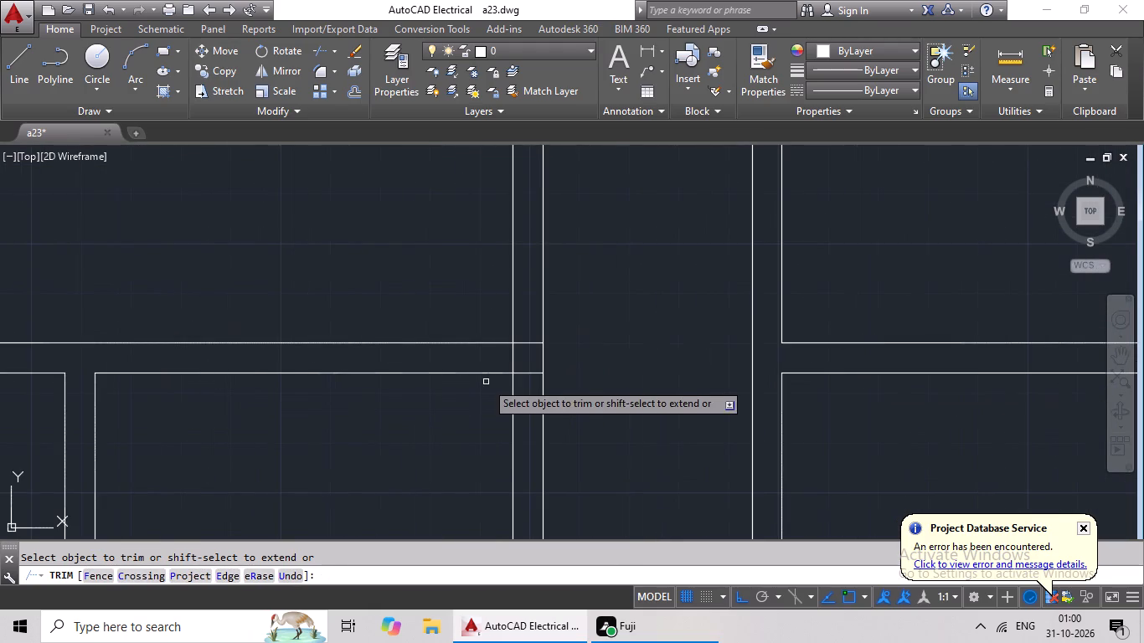
scroll(514, 368, "up", 2)
left_click_drag(562, 285, 551, 414)
left_click_drag(551, 418, 554, 438)
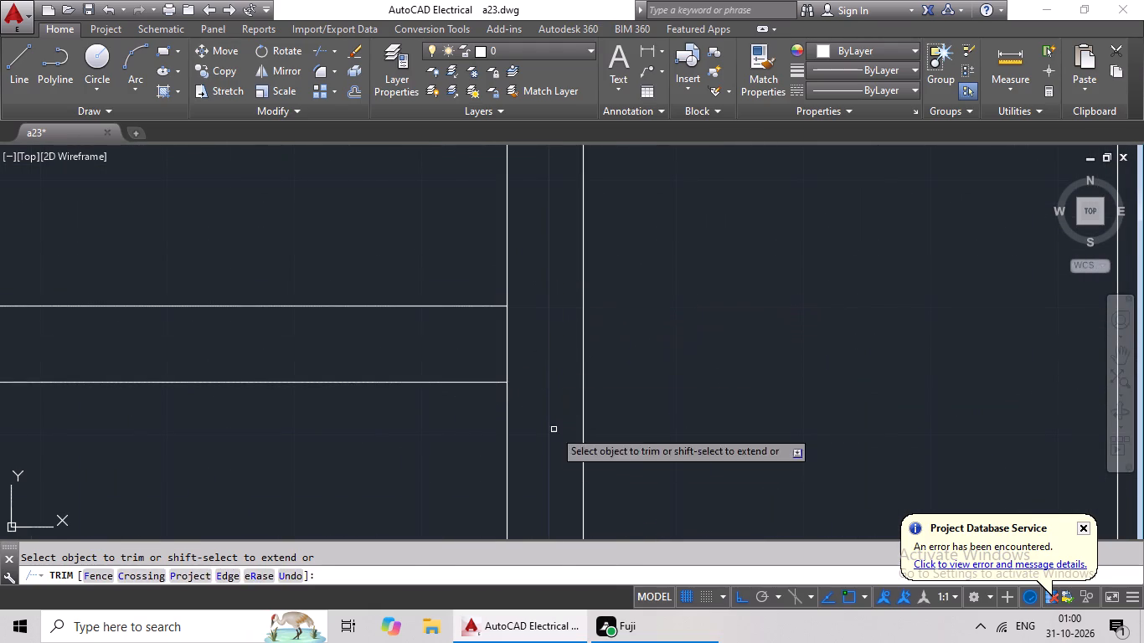
left_click_drag(526, 358, 423, 358)
left_click_drag(451, 350, 461, 347)
Trim the junction of the left unit's same horizontal wall with its left outer wall.
scroll(517, 337, "down", 3)
middle_click_drag(461, 375, 602, 332)
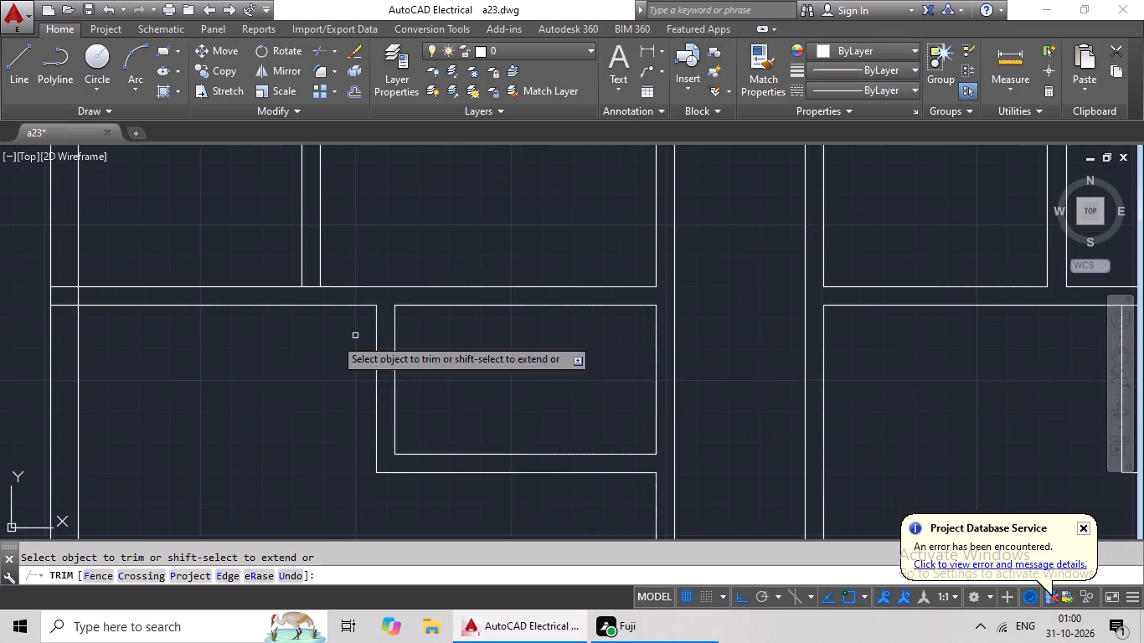
scroll(307, 341, "down", 1)
middle_click_drag(307, 341, 493, 337)
scroll(352, 311, "up", 4)
left_click_drag(390, 301, 302, 318)
left_click_drag(302, 318, 306, 311)
left_click_drag(287, 232, 276, 350)
left_click_drag(275, 347, 296, 343)
Trim the left unit's same horizontal wall's upper line between the two lines of the upper partition.
scroll(418, 335, "down", 4)
middle_click_drag(470, 349, 356, 391)
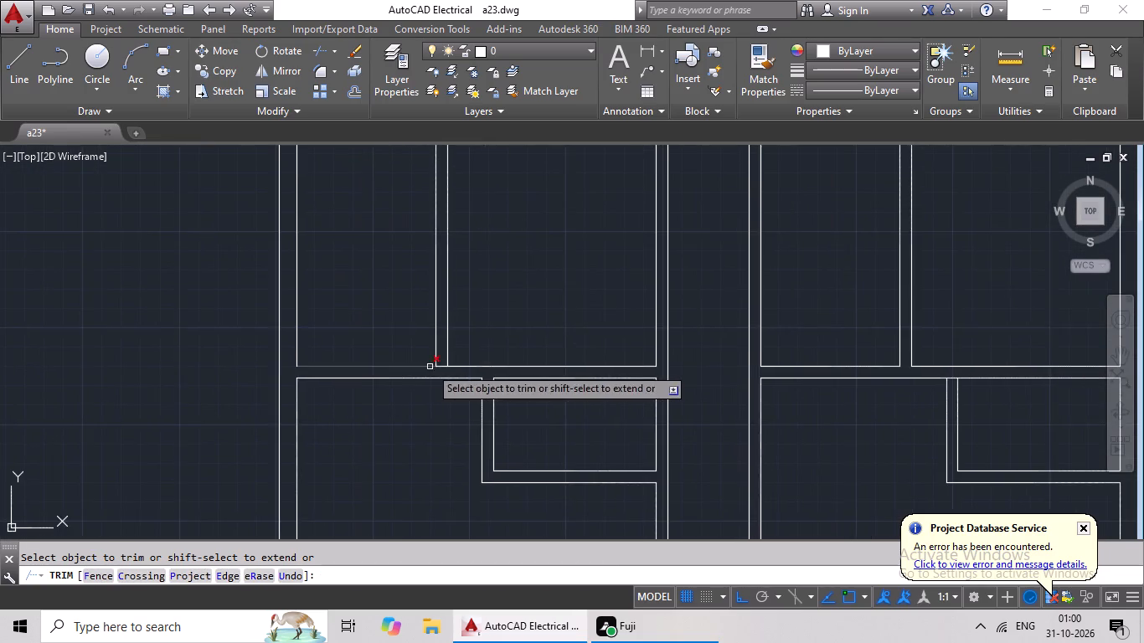
scroll(431, 366, "up", 4)
left_click_drag(487, 347, 488, 398)
left_click(488, 394)
Trim the junction of the right unit's mid-plan horizontal wall, at the top of the lower long partition, with its right outer wall.
scroll(526, 376, "down", 4)
middle_click_drag(569, 384, 348, 391)
scroll(619, 384, "down", 3)
middle_click_drag(657, 384, 543, 385)
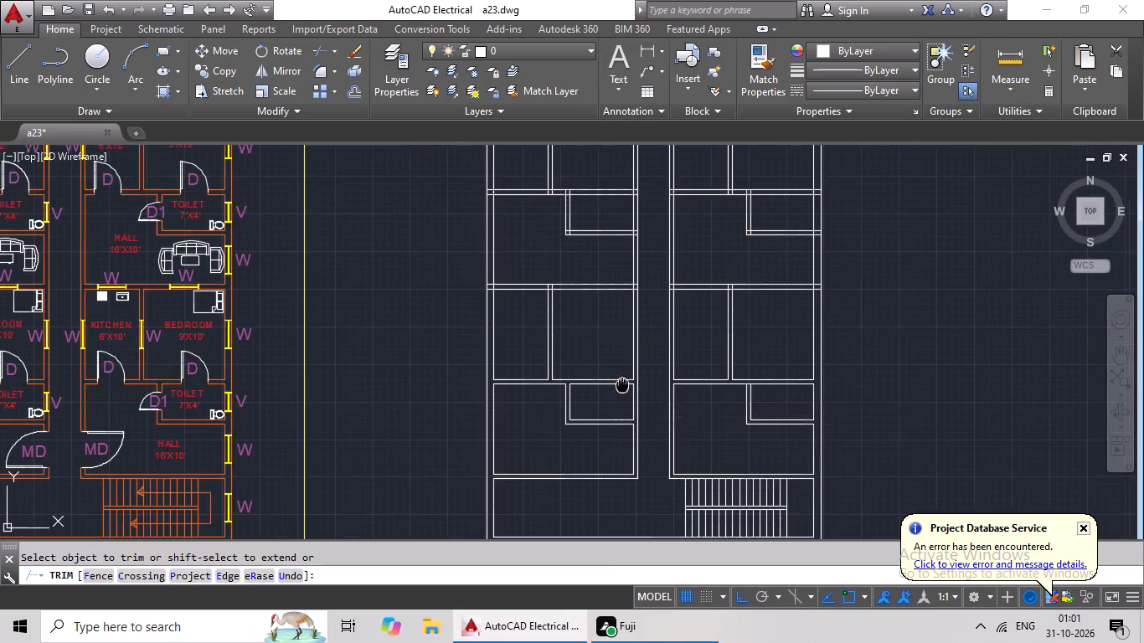
middle_click_drag(543, 385, 426, 376)
scroll(580, 265, "up", 4)
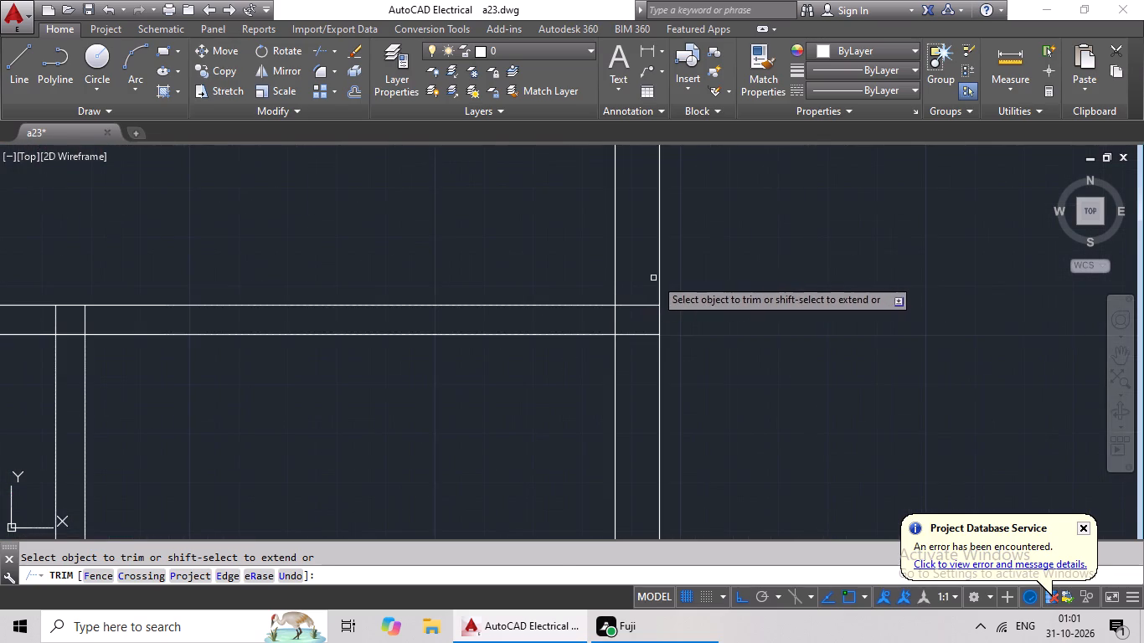
left_click_drag(633, 311, 625, 378)
left_click_drag(625, 375, 627, 342)
left_click_drag(636, 296, 626, 353)
left_click(626, 353)
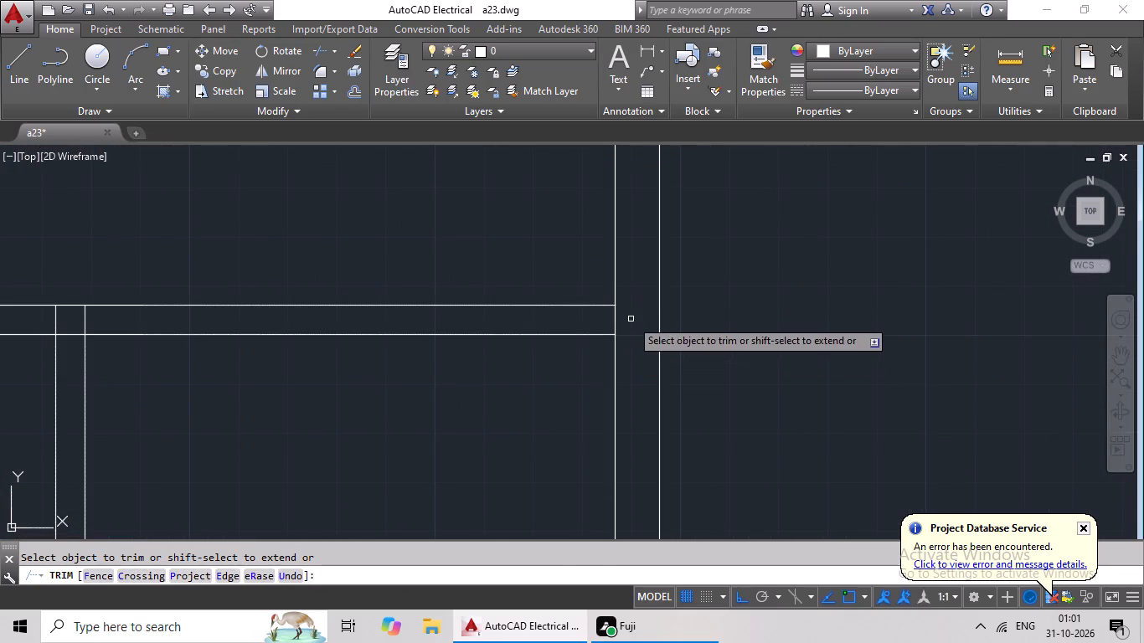
left_click_drag(595, 319, 567, 319)
left_click_drag(579, 317, 621, 314)
left_click_drag(624, 313, 606, 319)
left_click(606, 319)
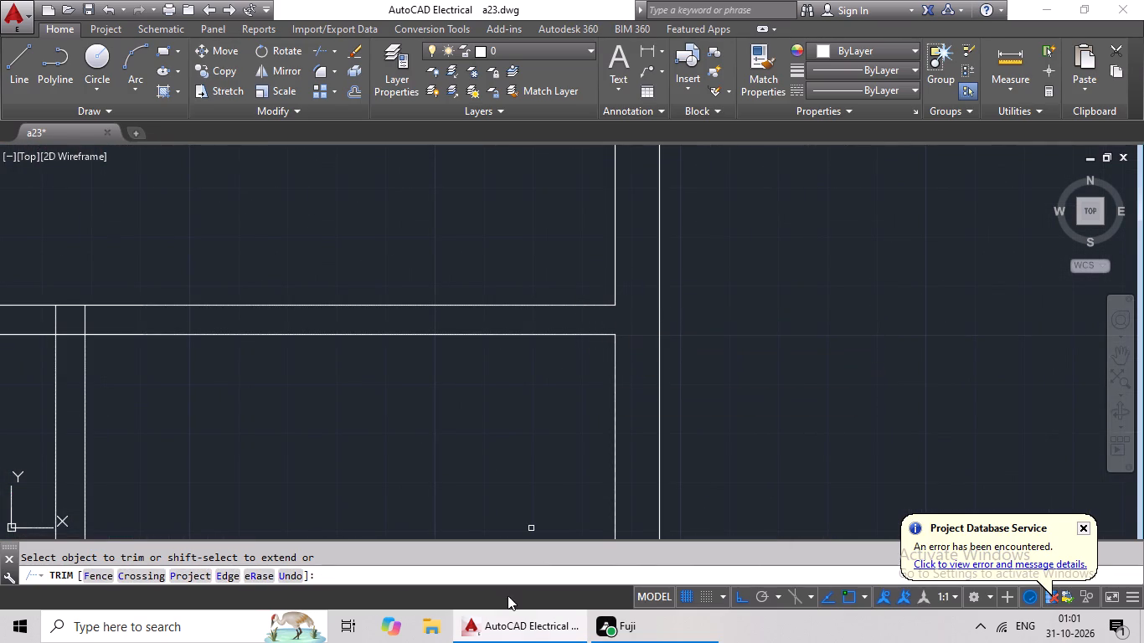
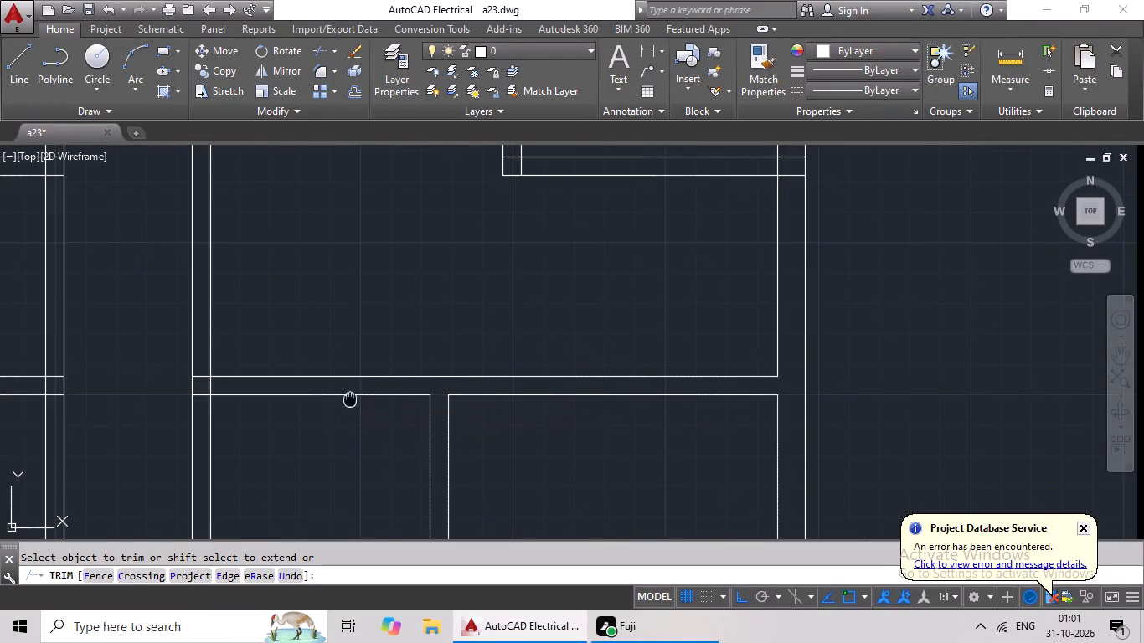
Trim the junction of the right unit's mid-plan horizontal wall, at the top of the lower long partition, with its left outer wall.
middle_click_drag(363, 399, 489, 399)
scroll(366, 381, "up", 4)
left_click_drag(424, 381, 304, 430)
left_click(303, 430)
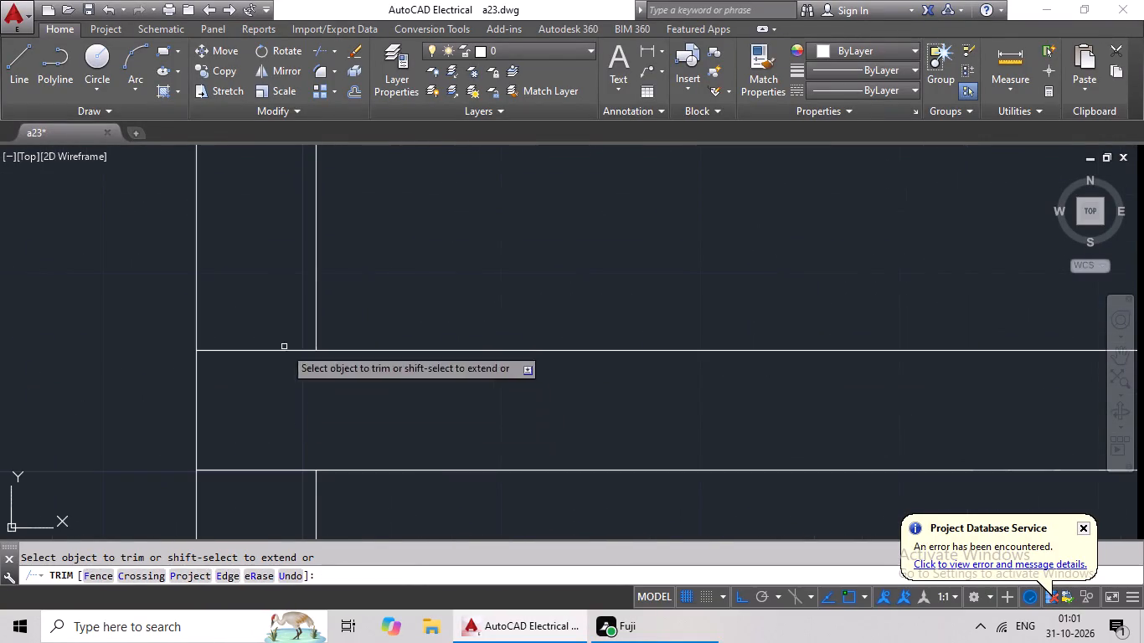
left_click_drag(271, 301, 252, 486)
scroll(320, 441, "down", 3)
Trim the junction of the left unit's mid-plan horizontal wall, at the top of its lower long partition, with its right outer wall.
middle_click_drag(348, 434, 580, 389)
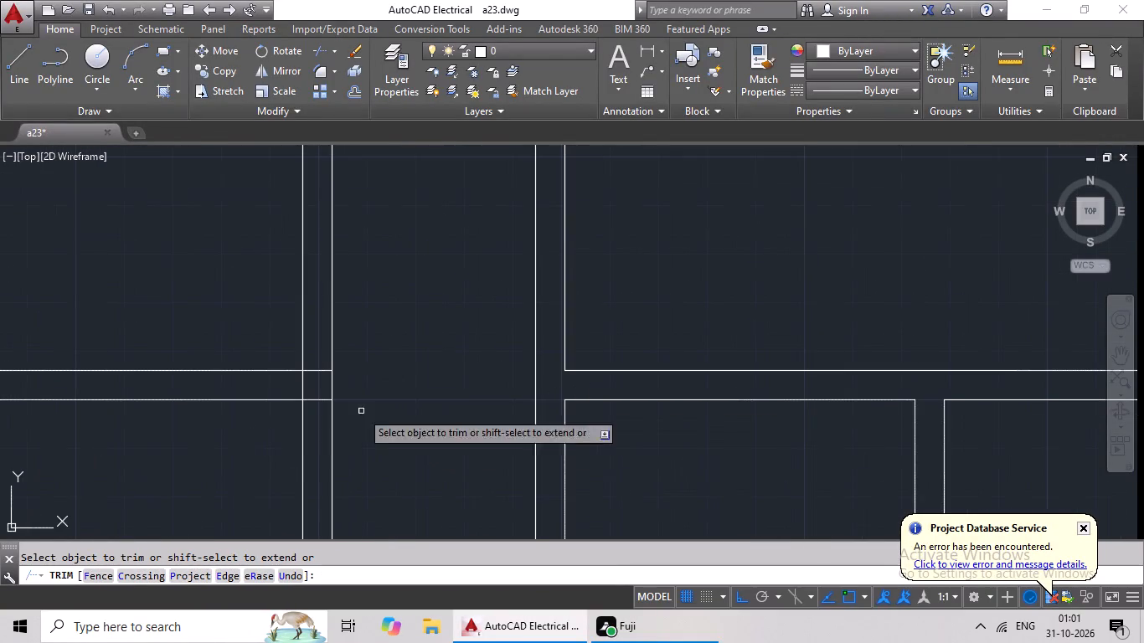
scroll(327, 389, "up", 3)
left_click_drag(278, 281, 236, 487)
left_click_drag(236, 487, 255, 455)
left_click_drag(258, 361, 124, 383)
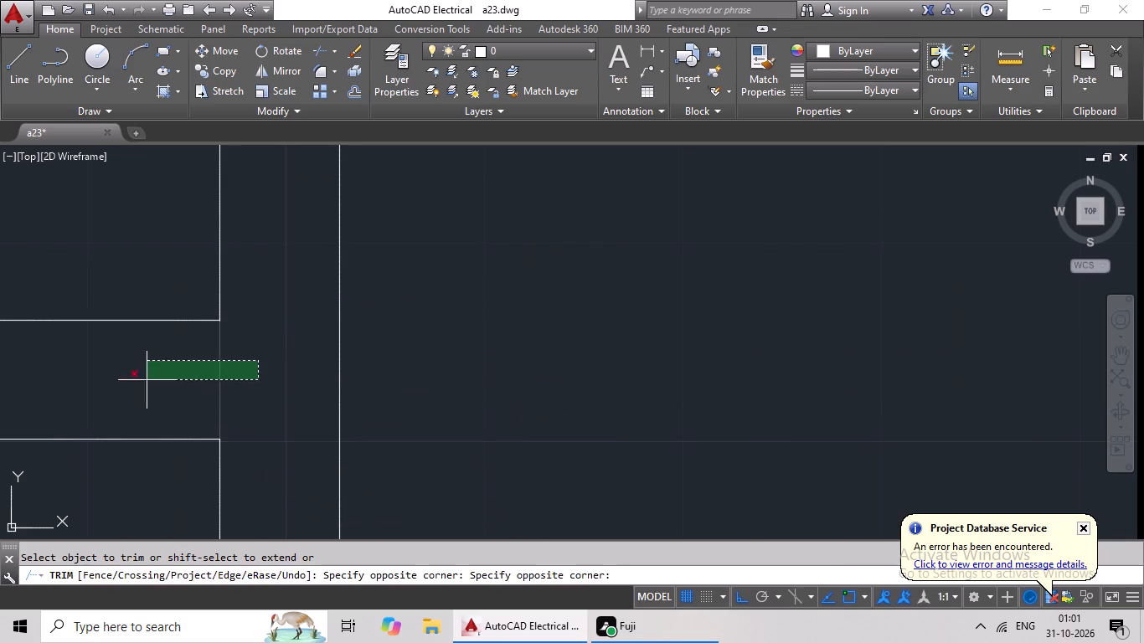
left_click_drag(124, 383, 121, 383)
left_click_drag(121, 383, 239, 385)
Trim the junction of the left unit's mid-plan horizontal wall with the top of the lower long partition.
scroll(325, 377, "down", 4)
scroll(157, 408, "up", 1)
middle_click_drag(156, 408, 454, 402)
middle_click_drag(221, 404, 384, 409)
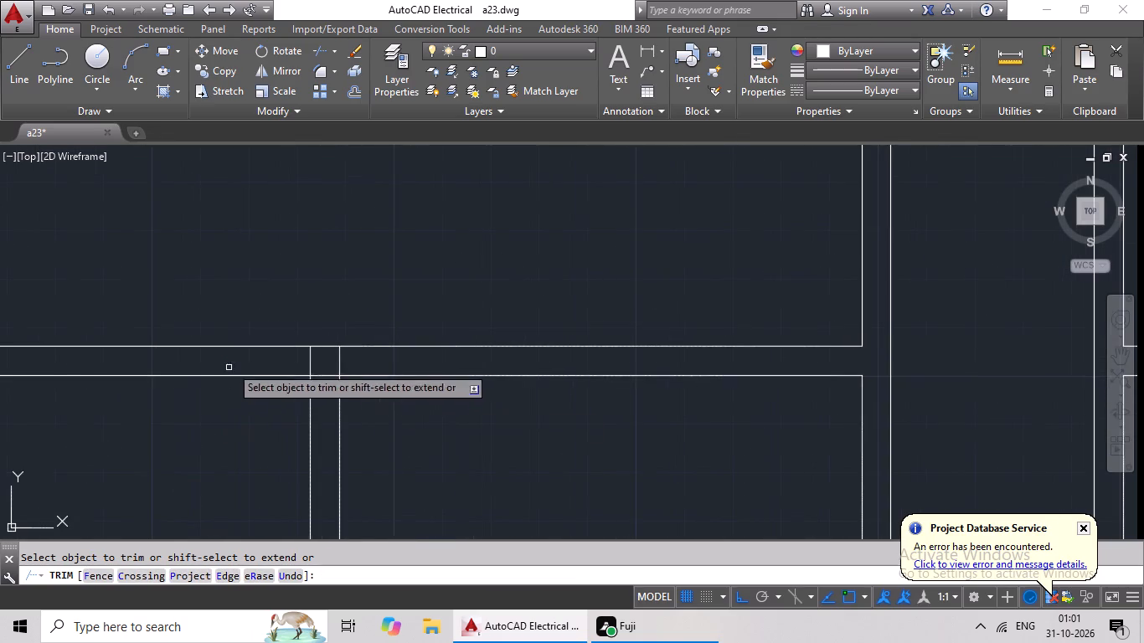
scroll(290, 362, "up", 3)
left_click_drag(575, 345, 212, 373)
left_click_drag(217, 373, 243, 373)
left_click_drag(351, 365, 419, 456)
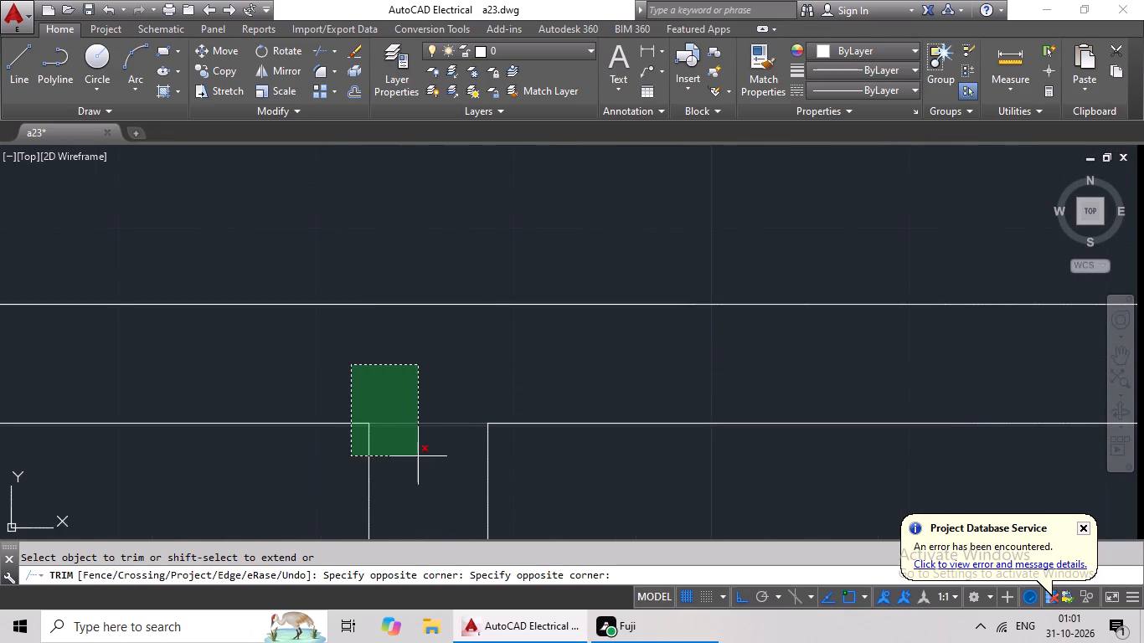
left_click_drag(419, 456, 441, 451)
Trim the junction of the left unit's mid-plan horizontal wall with its left outer wall.
scroll(441, 449, "down", 3)
middle_click_drag(260, 455, 548, 449)
scroll(364, 439, "up", 3)
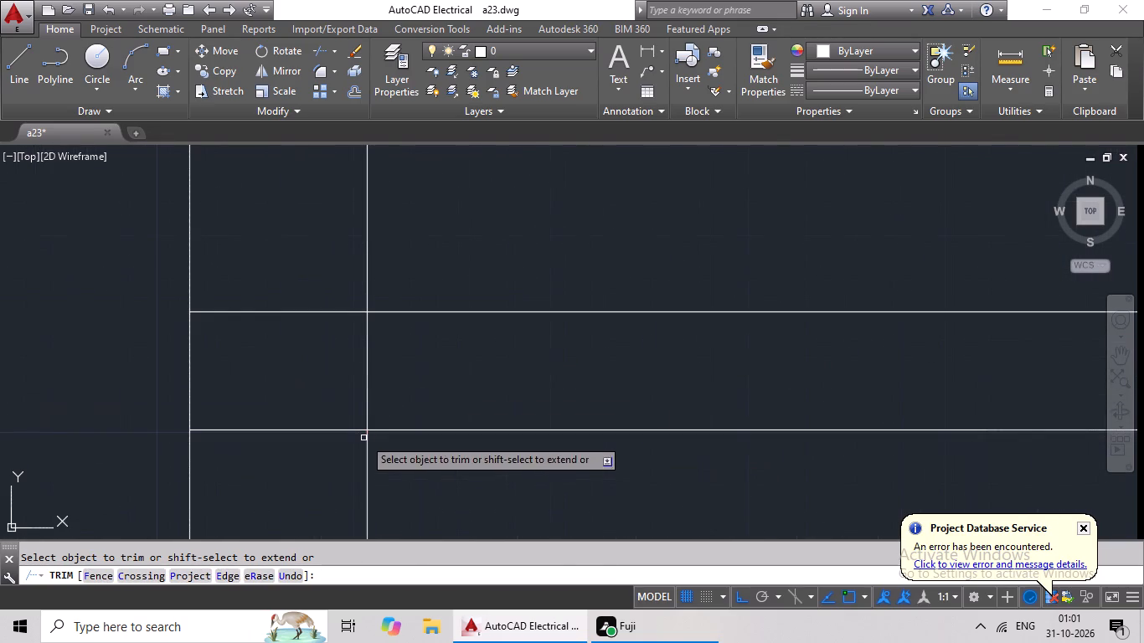
left_click_drag(444, 373, 266, 373)
left_click(266, 373)
left_click_drag(380, 358, 331, 395)
left_click_drag(331, 395, 315, 397)
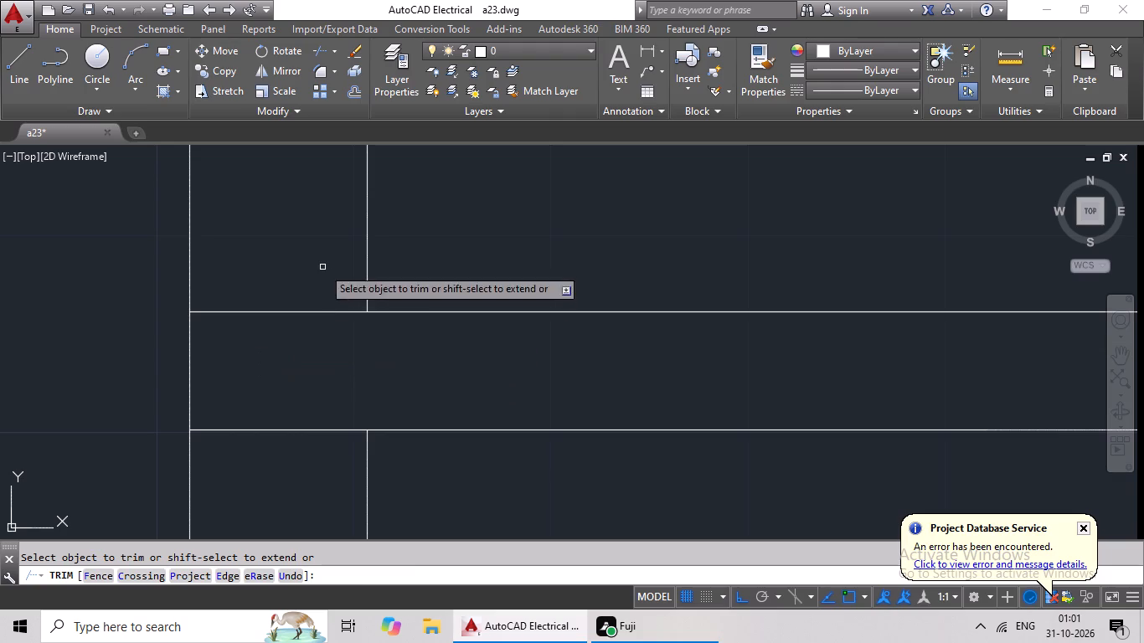
left_click_drag(317, 286, 264, 475)
left_click_drag(263, 466, 282, 440)
Trim the junction of the left unit's upper small room's bottom wall with that unit's right outer wall.
scroll(363, 373, "down", 7)
middle_click_drag(387, 382, 481, 223)
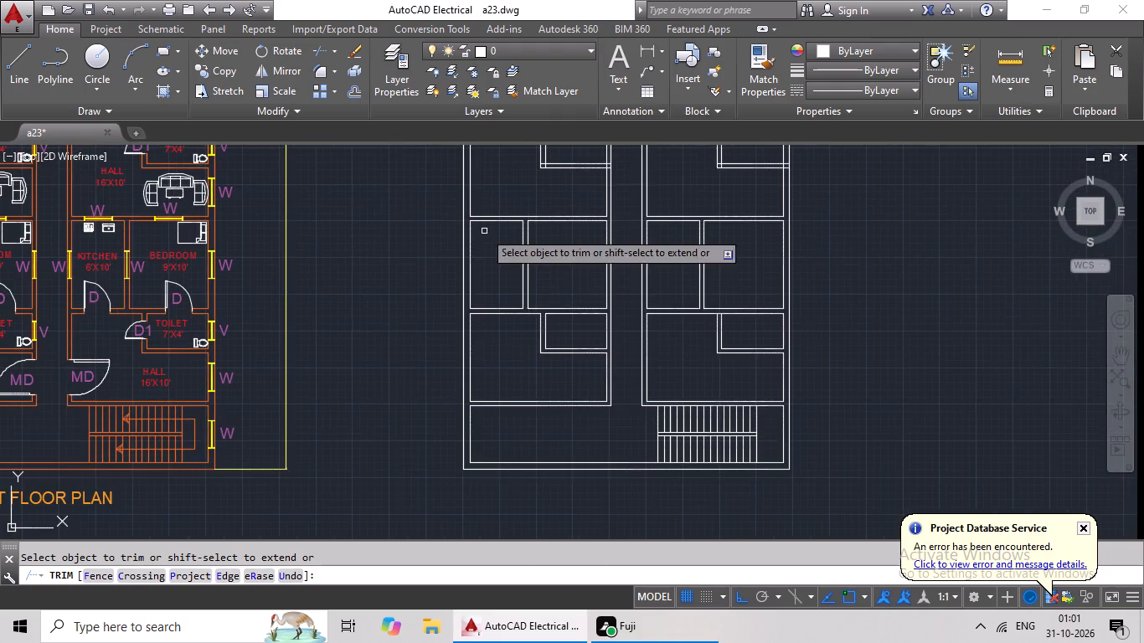
middle_click_drag(512, 280, 444, 409)
scroll(542, 300, "up", 3)
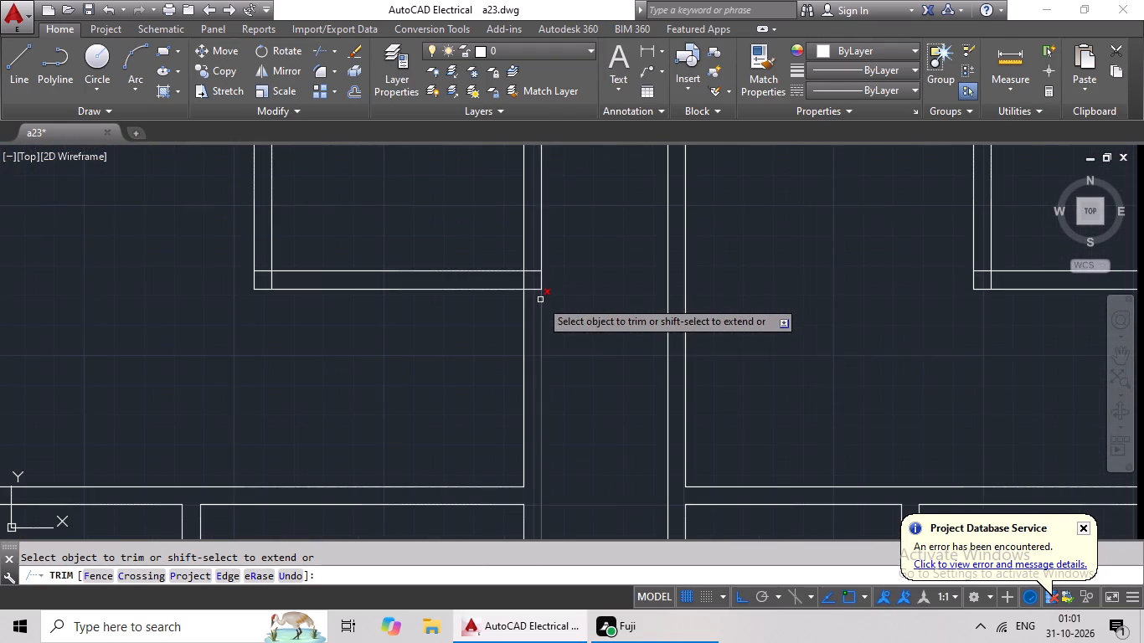
scroll(533, 280, "up", 3)
left_click_drag(520, 329, 520, 356)
left_click_drag(510, 211, 508, 229)
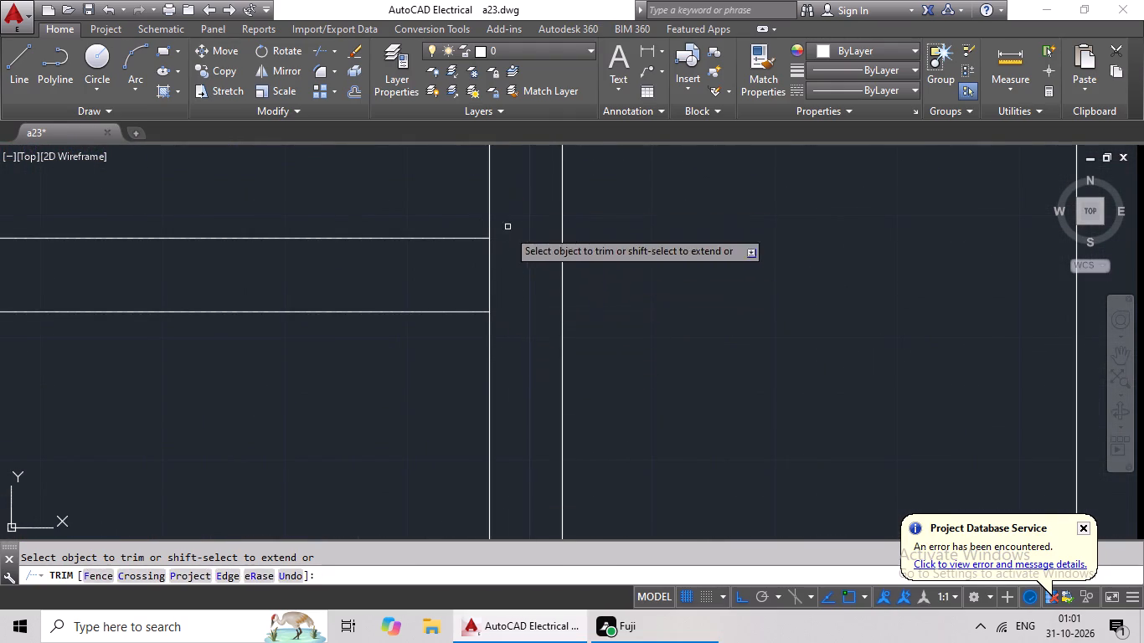
left_click_drag(508, 229, 508, 227)
left_click_drag(508, 261, 420, 306)
left_click_drag(430, 298, 462, 286)
Trim the overlapping lines at the lower-left corner of the left unit's upper small room.
scroll(505, 276, "down", 4)
scroll(341, 274, "up", 5)
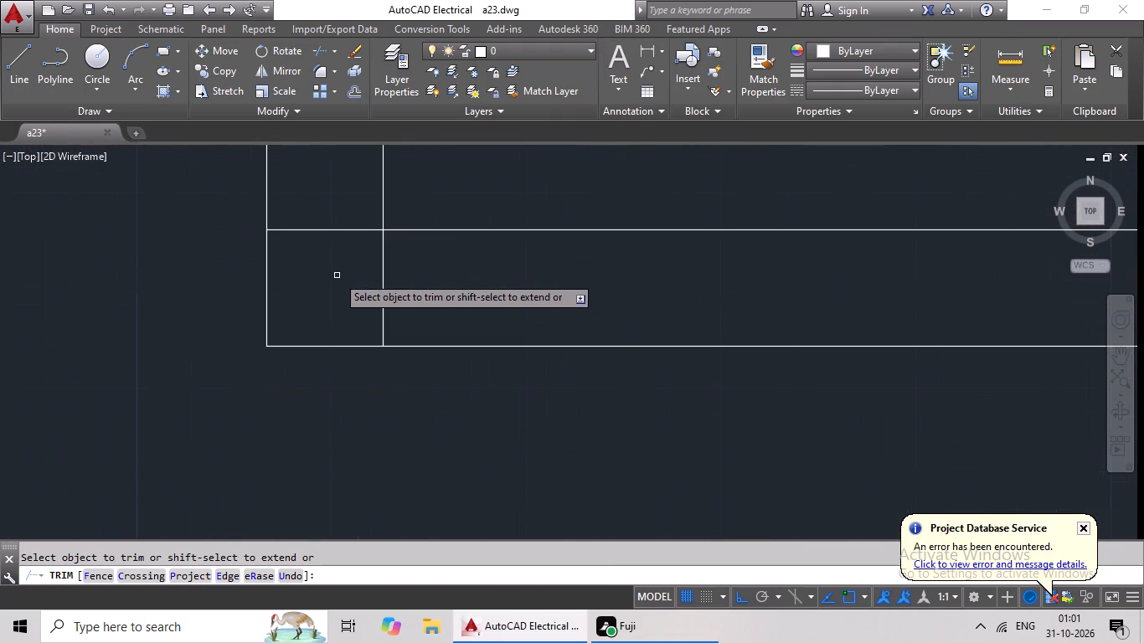
left_click_drag(451, 275, 337, 291)
left_click(333, 299)
left_click_drag(349, 186, 329, 284)
left_click(329, 283)
Trim the junction of the horizontal wall above the left unit's upper small room with its right outer wall.
scroll(383, 293, "down", 4)
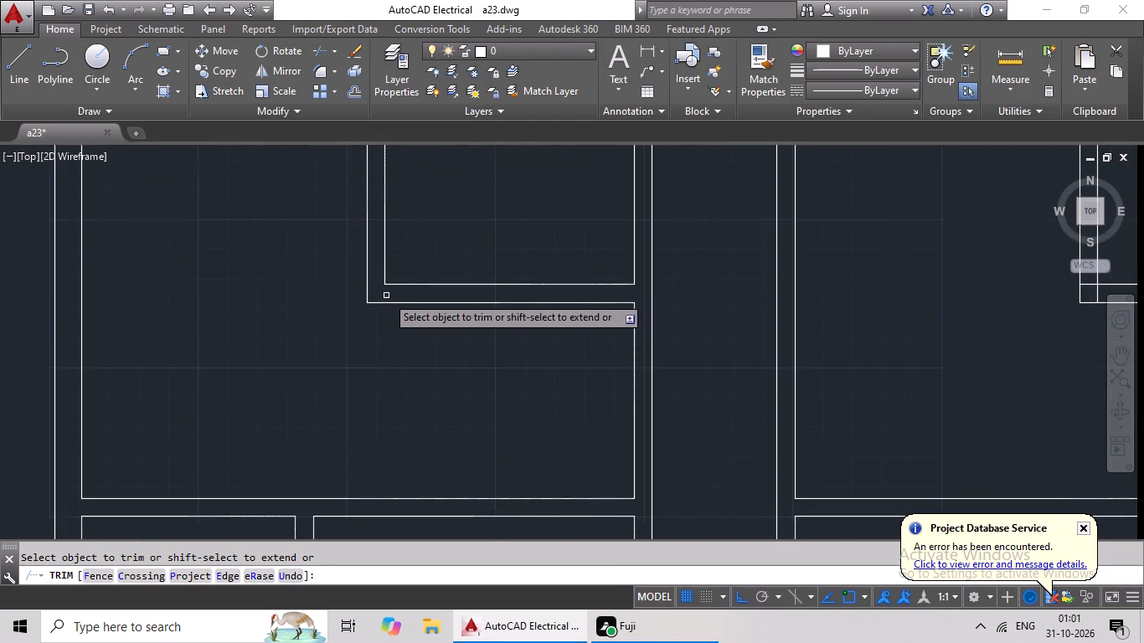
middle_click_drag(397, 299, 307, 453)
scroll(562, 288, "up", 4)
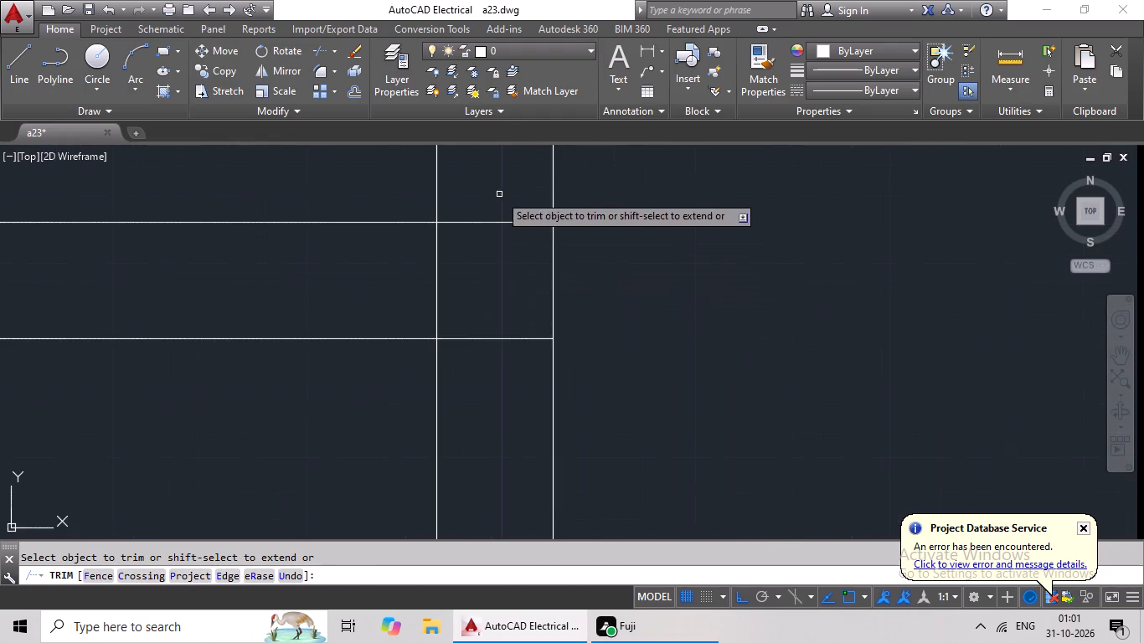
left_click_drag(499, 194, 487, 354)
left_click(487, 354)
left_click_drag(503, 256, 322, 297)
left_click_drag(325, 296, 367, 299)
Trim the junction of the left unit's same horizontal wall with the top of the upper small room's side wall.
scroll(437, 298, "down", 3)
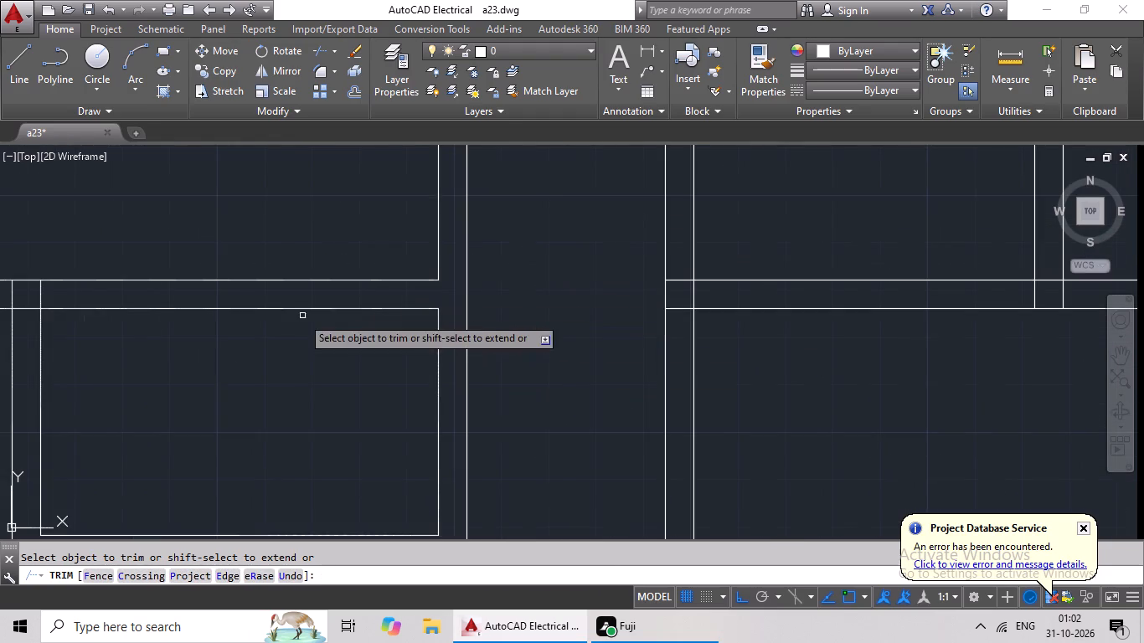
middle_click_drag(334, 323, 626, 349)
scroll(281, 313, "up", 4)
left_click_drag(675, 318, 279, 363)
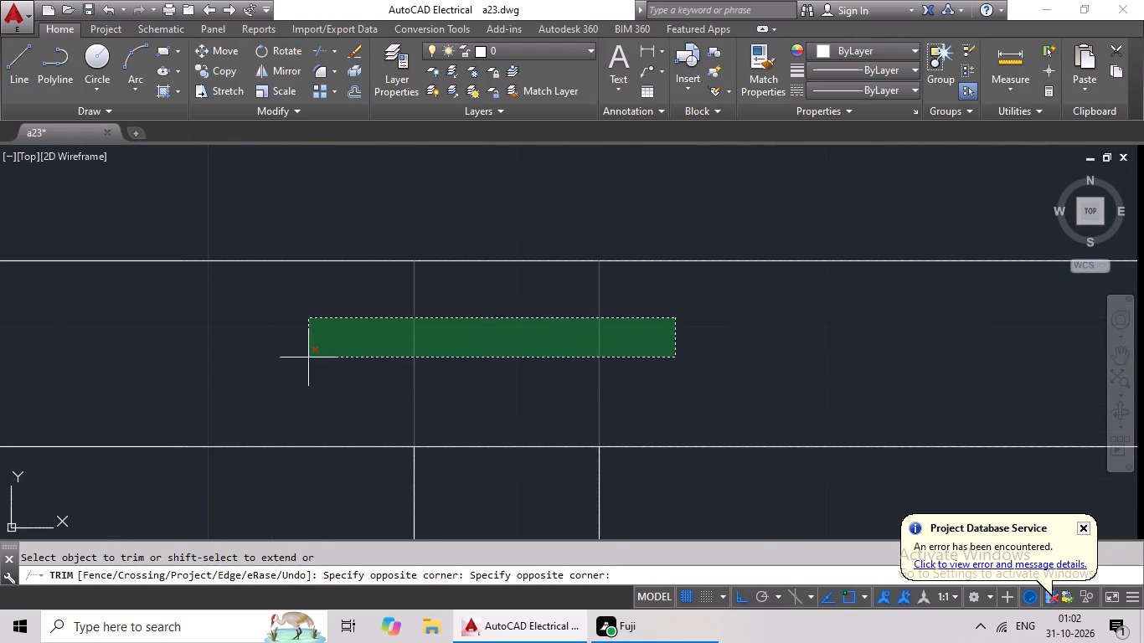
left_click_drag(279, 363, 248, 368)
left_click_drag(247, 368, 304, 364)
left_click_drag(468, 352, 527, 471)
left_click_drag(528, 467, 547, 456)
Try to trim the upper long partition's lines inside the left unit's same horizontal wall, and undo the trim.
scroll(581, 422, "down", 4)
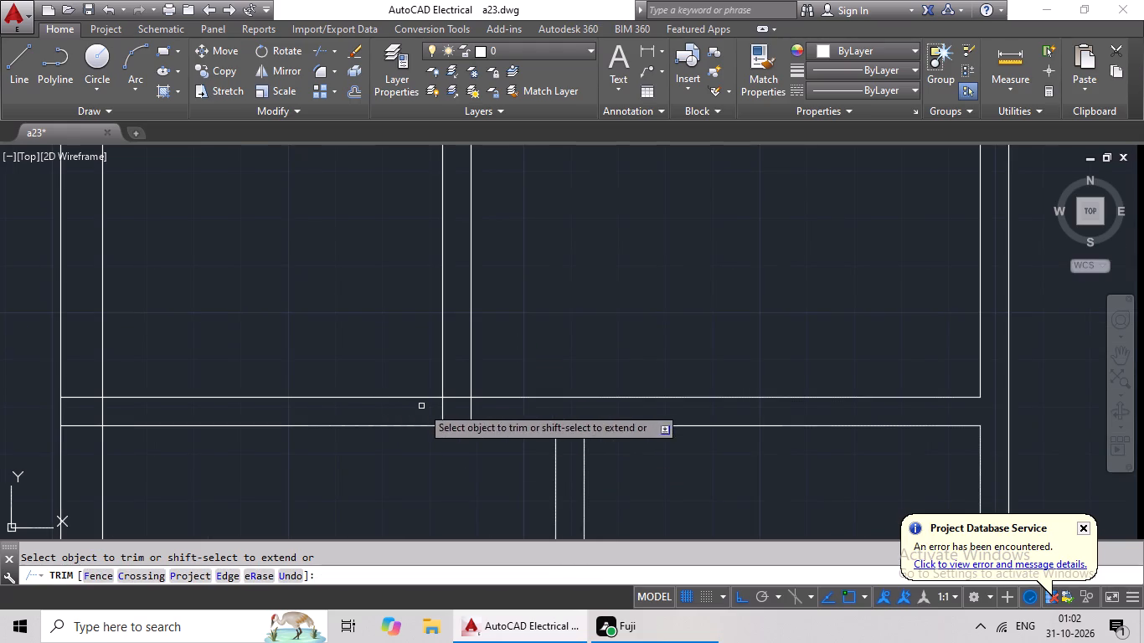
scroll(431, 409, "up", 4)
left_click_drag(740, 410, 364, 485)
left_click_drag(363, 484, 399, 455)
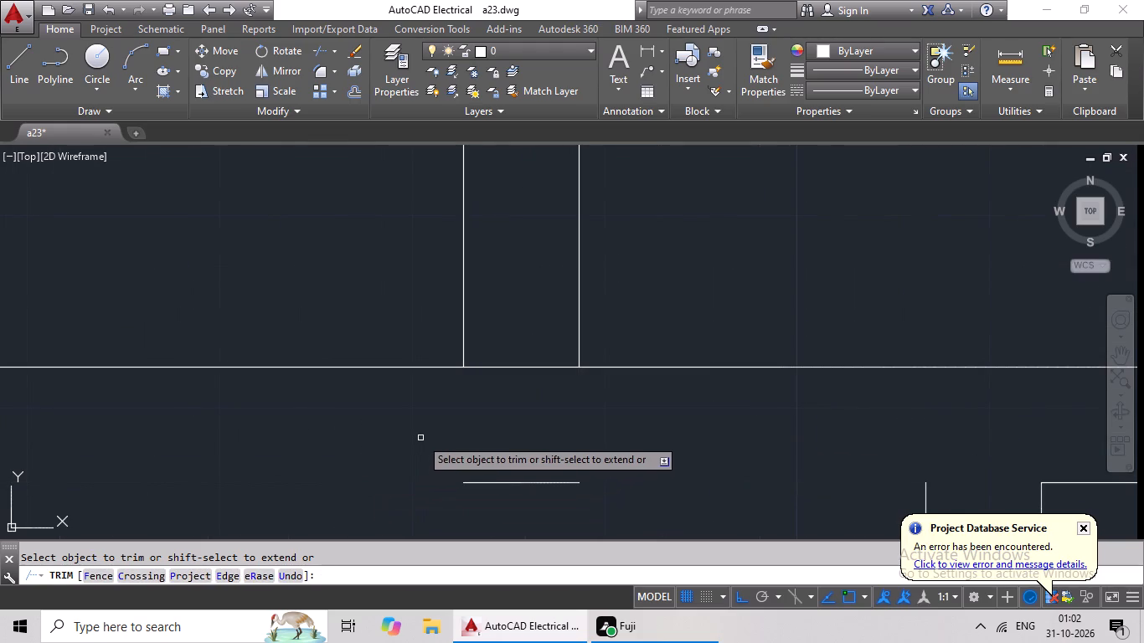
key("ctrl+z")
Trim the junction of the left unit's same horizontal wall with the bottom of the upper long partition.
scroll(493, 439, "down", 5)
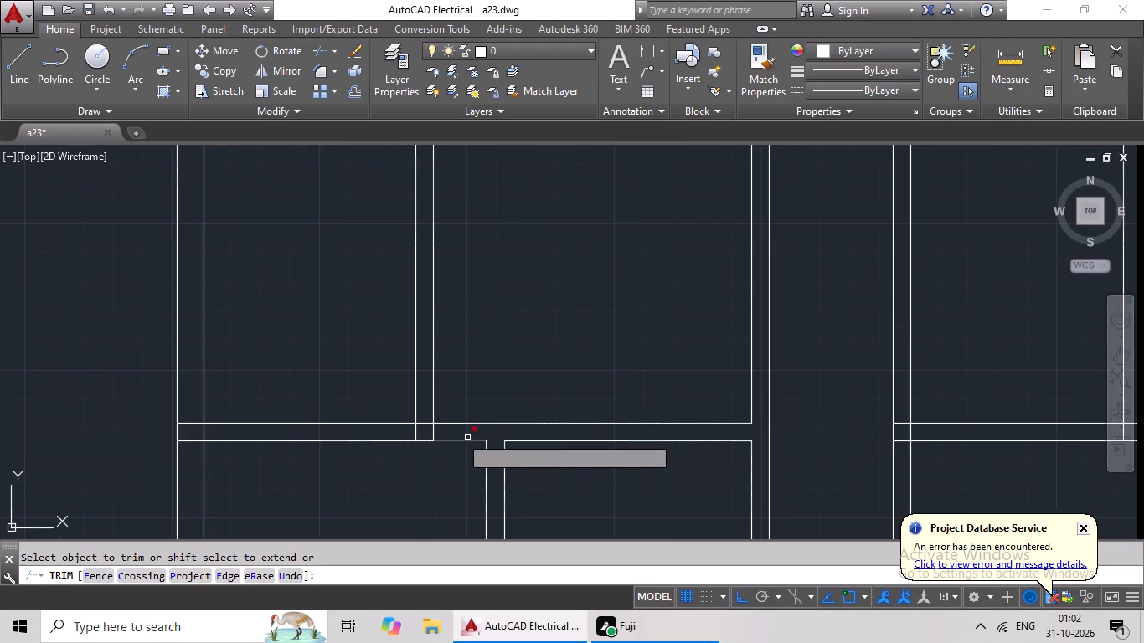
scroll(410, 430, "up", 5)
left_click_drag(666, 432, 285, 496)
left_click_drag(285, 496, 327, 487)
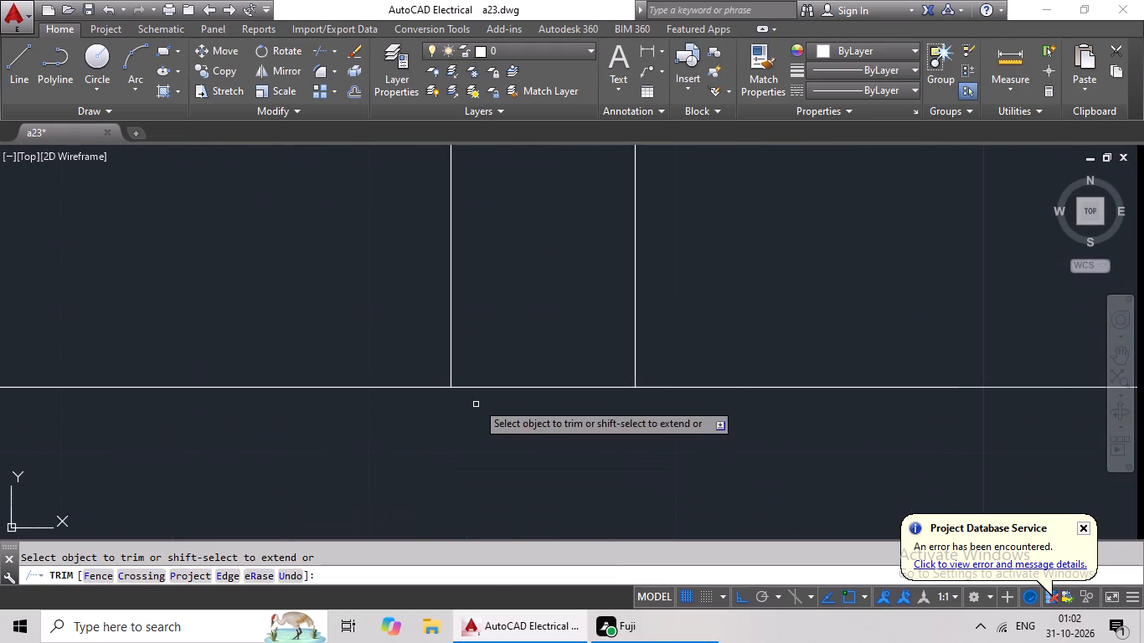
left_click_drag(488, 358, 468, 457)
left_click(468, 455)
Trim the junction of the left unit's same horizontal wall with its left outer wall.
scroll(498, 432, "down", 5)
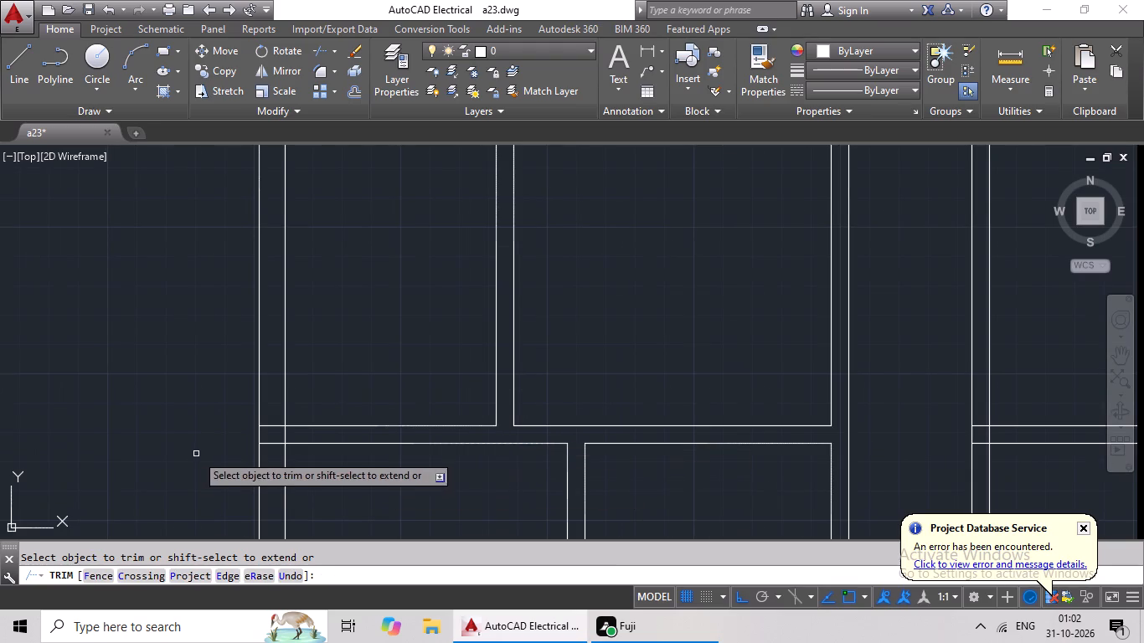
middle_click_drag(262, 449, 338, 325)
scroll(354, 319, "up", 3)
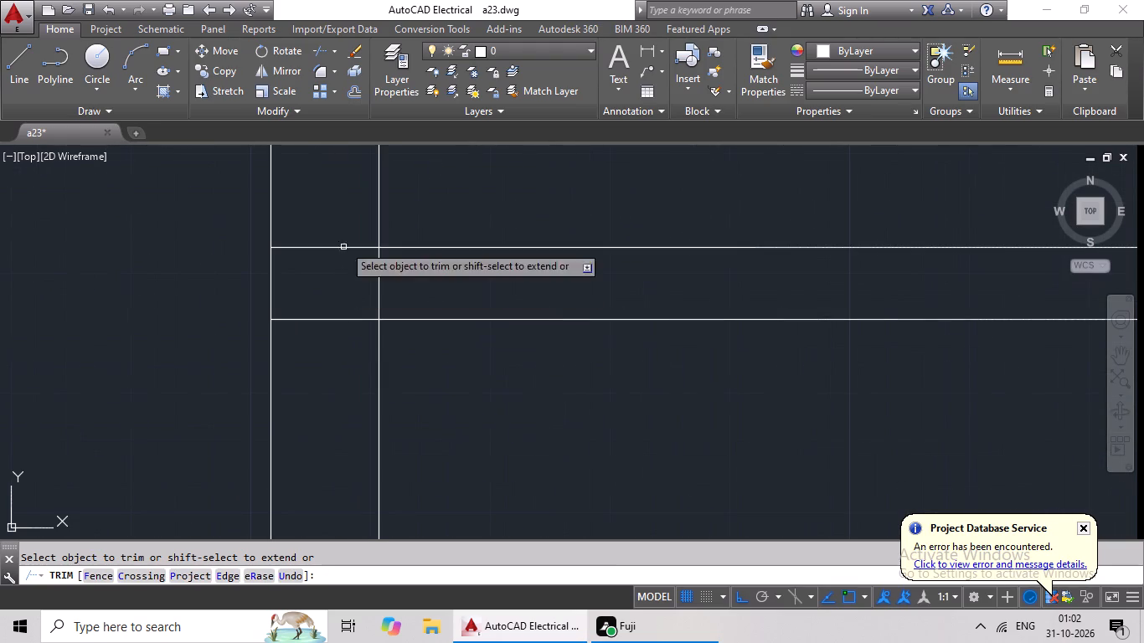
left_click_drag(339, 242, 304, 364)
left_click(304, 364)
left_click_drag(426, 280, 351, 299)
left_click(351, 299)
Trim the junction of the right unit's upper small room's bottom wall with that unit's right outer wall.
scroll(597, 352, "down", 3)
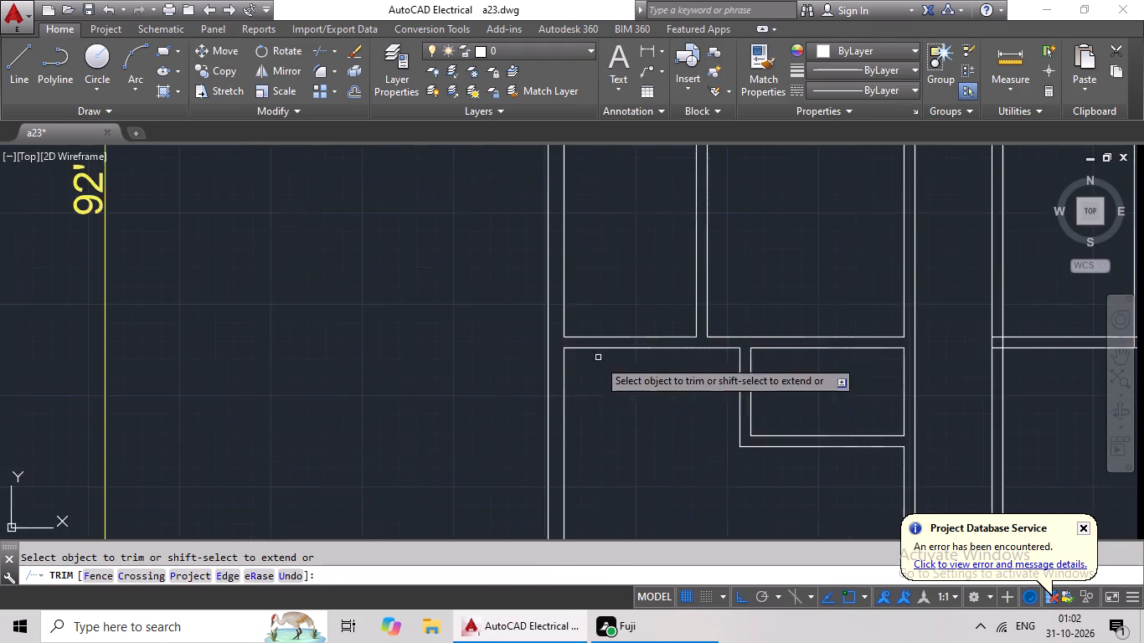
scroll(599, 363, "down", 3)
middle_click_drag(647, 412, 444, 414)
scroll(702, 425, "up", 2)
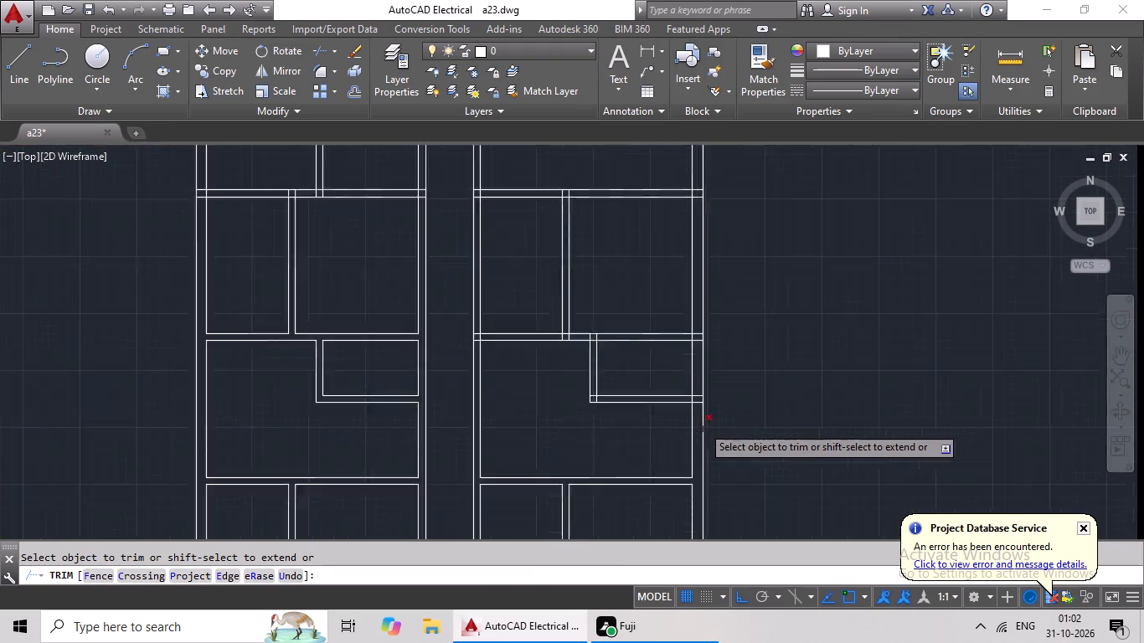
scroll(702, 425, "up", 2)
left_click_drag(677, 285, 692, 373)
left_click(692, 373)
left_click_drag(678, 321, 629, 322)
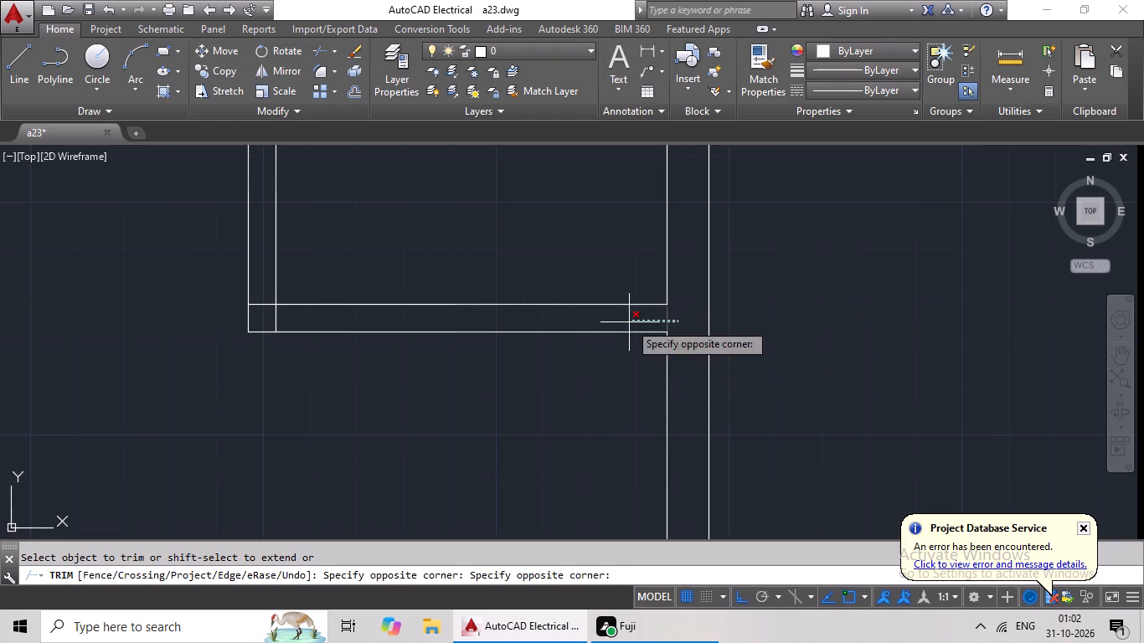
left_click(629, 322)
Trim the overlapping lines at the lower-left corner of the right unit's upper small room.
scroll(268, 317, "up", 4)
left_click_drag(416, 321, 301, 344)
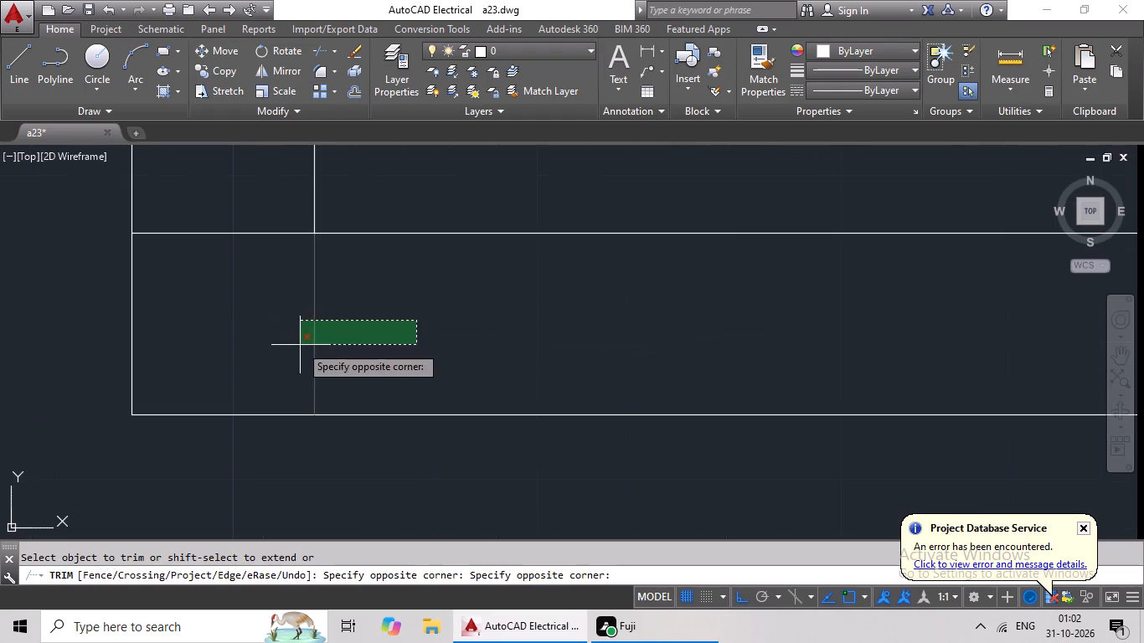
left_click(300, 345)
left_click_drag(247, 220, 247, 288)
left_click_drag(254, 229, 241, 306)
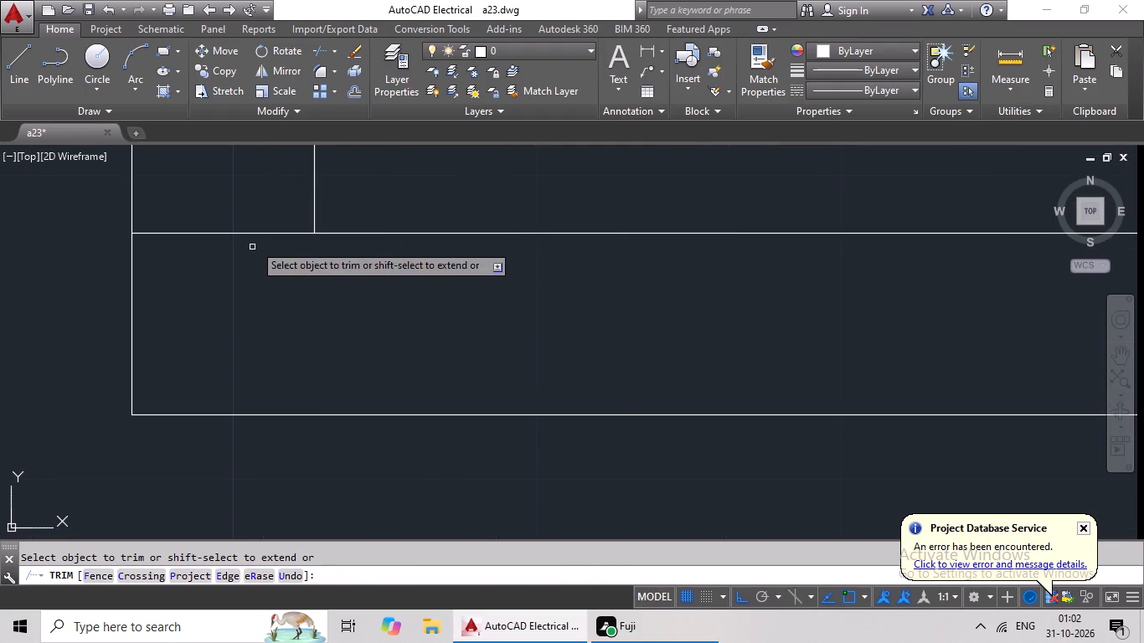
left_click_drag(256, 214, 240, 279)
left_click_drag(240, 280, 239, 294)
Trim the junction of the horizontal wall above the right unit's upper small room with its right outer wall.
scroll(271, 322, "down", 2)
scroll(517, 288, "down", 5)
middle_click_drag(542, 267, 441, 342)
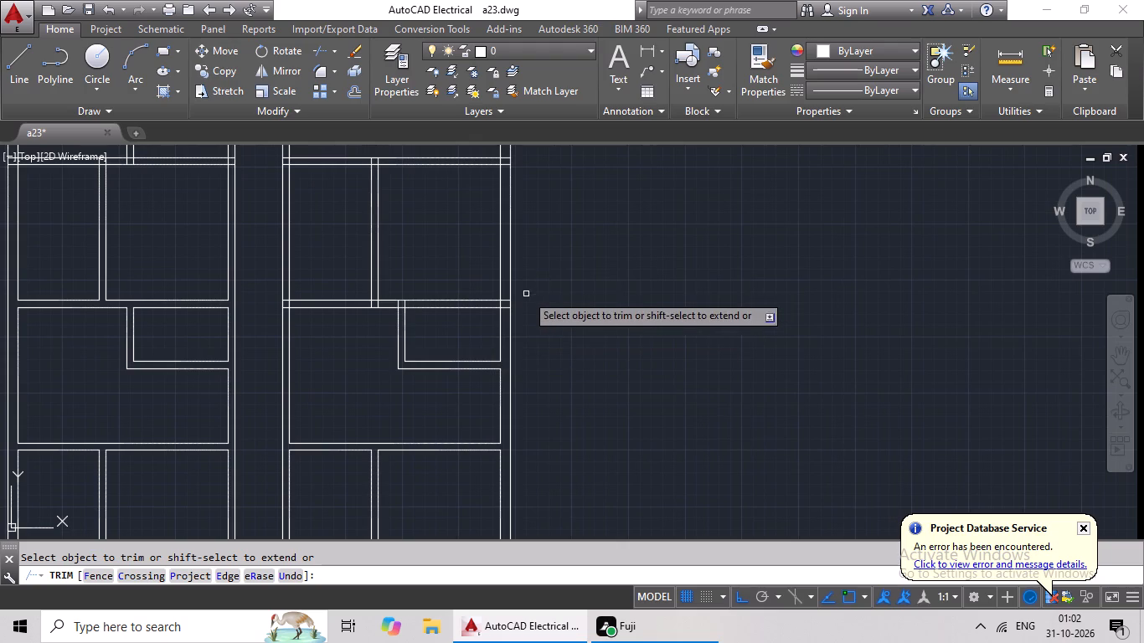
scroll(505, 299, "up", 5)
left_click_drag(520, 256, 499, 367)
left_click(499, 367)
left_click_drag(487, 315, 474, 321)
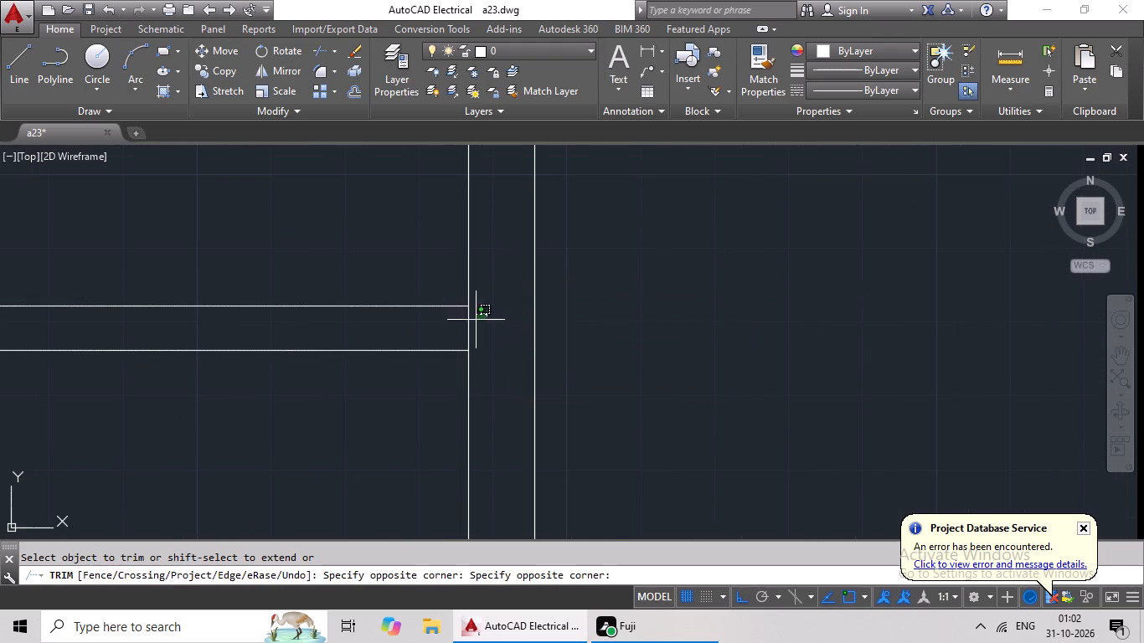
left_click_drag(474, 321, 441, 332)
left_click(441, 332)
Trim the junction of the right unit's same horizontal wall with the top of the upper small room's side wall.
scroll(501, 316, "down", 3)
scroll(331, 319, "up", 4)
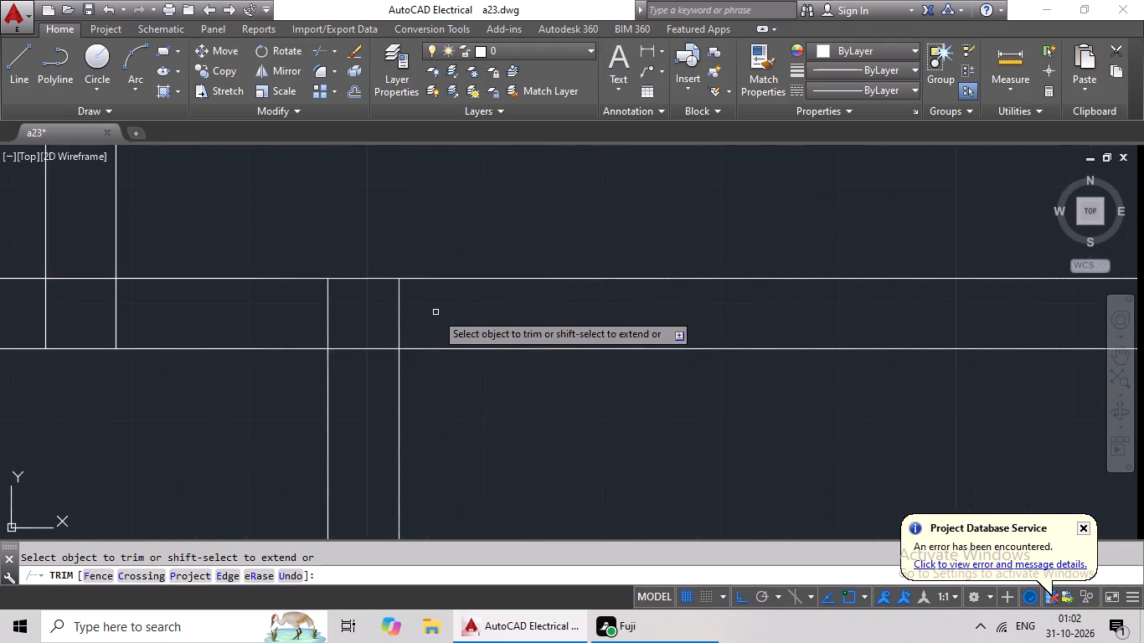
scroll(435, 312, "up", 2)
left_click_drag(568, 276, 119, 332)
left_click_drag(119, 332, 177, 320)
left_click_drag(317, 306, 281, 432)
left_click_drag(282, 431, 331, 411)
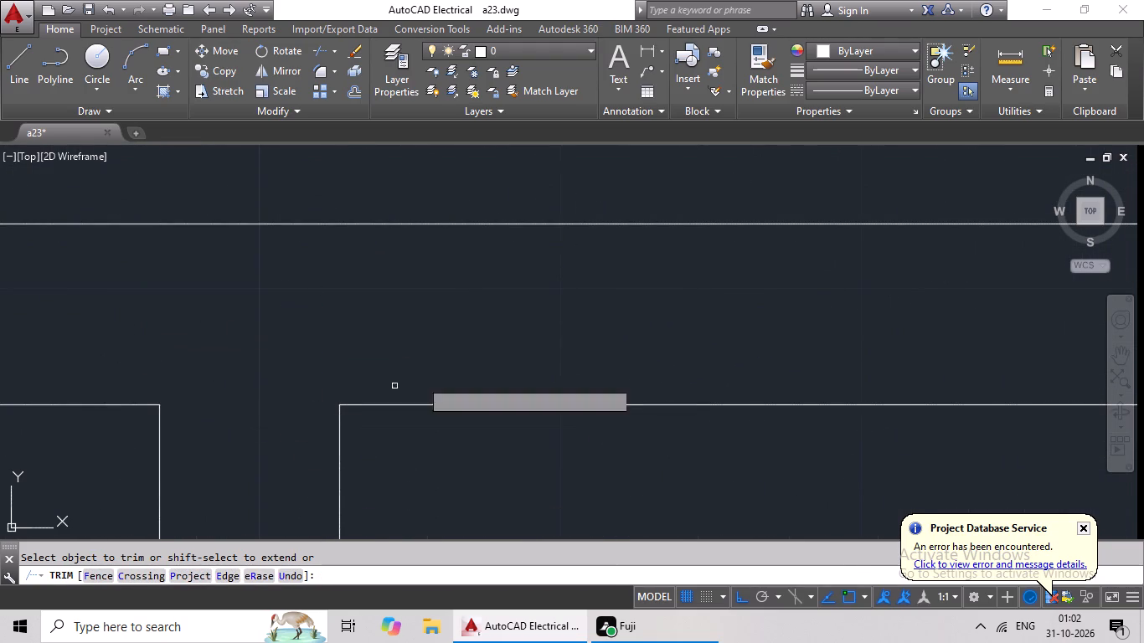
Trim the junction of the right unit's same horizontal wall with the bottom of the upper long partition.
scroll(525, 337, "down", 3)
scroll(293, 320, "up", 4)
left_click_drag(523, 304, 67, 400)
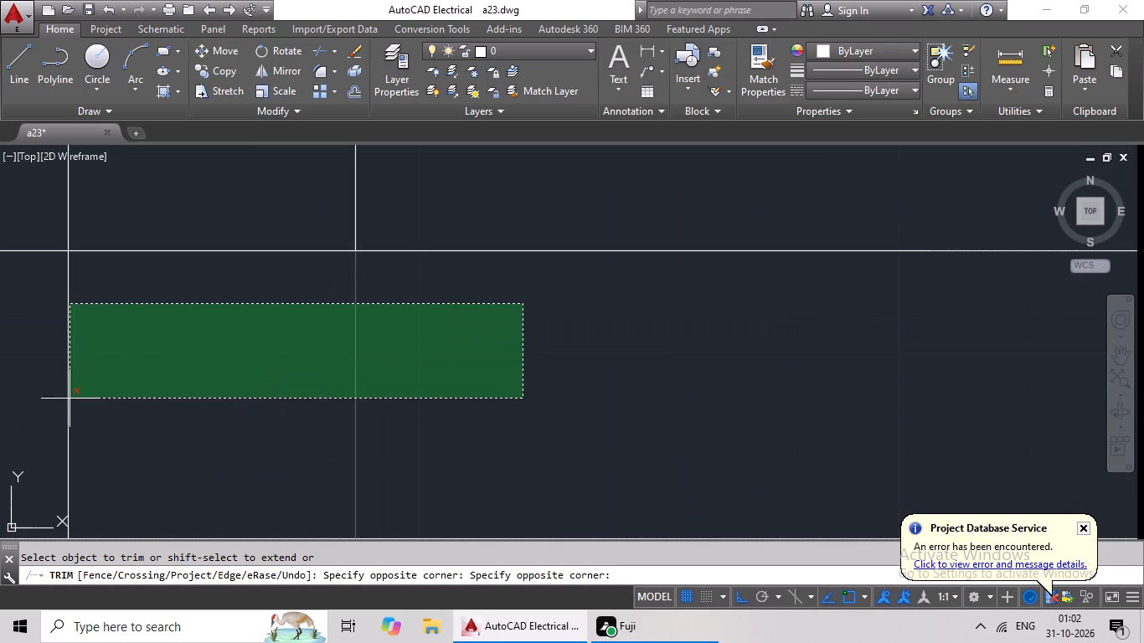
left_click_drag(67, 400, 53, 409)
left_click_drag(245, 184, 202, 343)
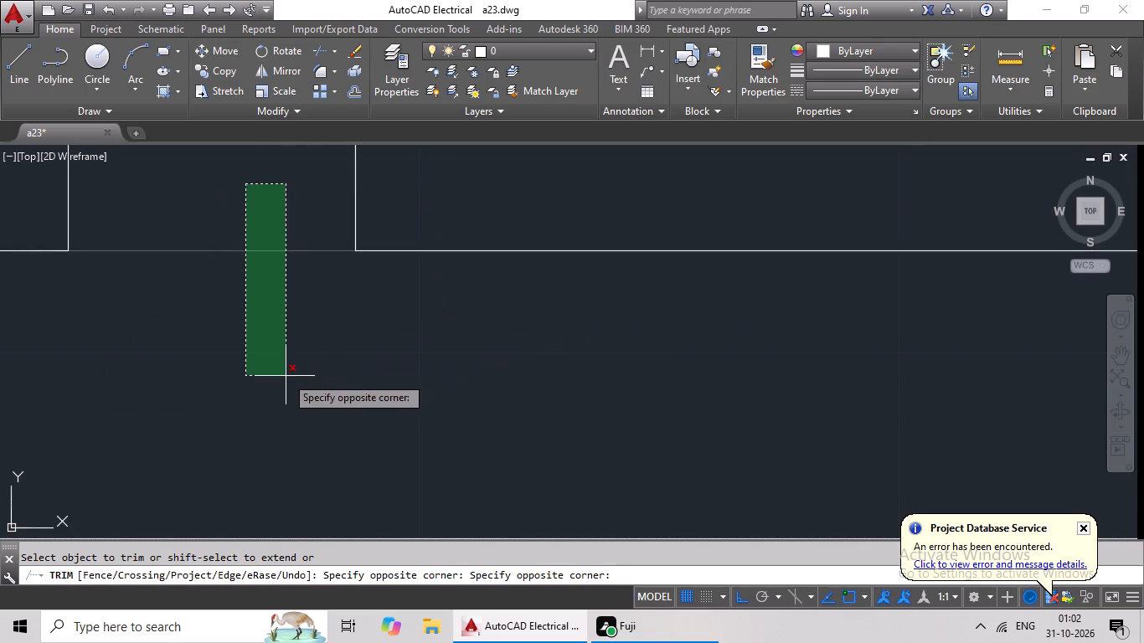
left_click(285, 376)
Trim the junction of the right unit's same horizontal wall with its left outer wall.
scroll(430, 346, "down", 4)
middle_click_drag(339, 368, 727, 282)
scroll(229, 254, "up", 4)
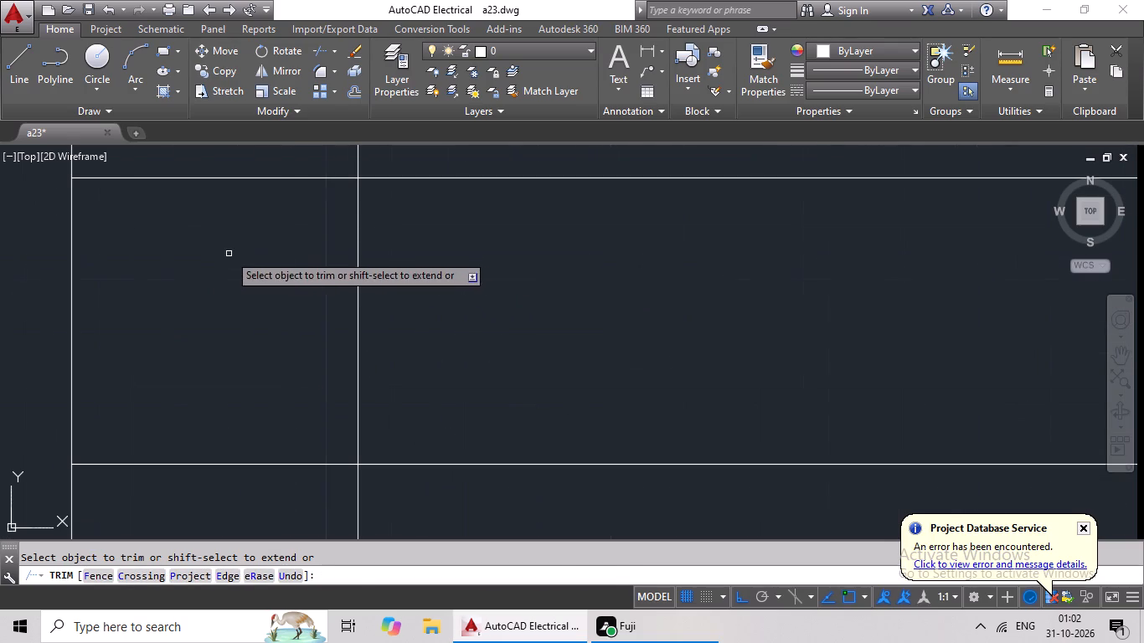
left_click_drag(506, 232, 235, 359)
left_click(232, 355)
scroll(316, 285, "down", 2)
left_click_drag(305, 184, 249, 453)
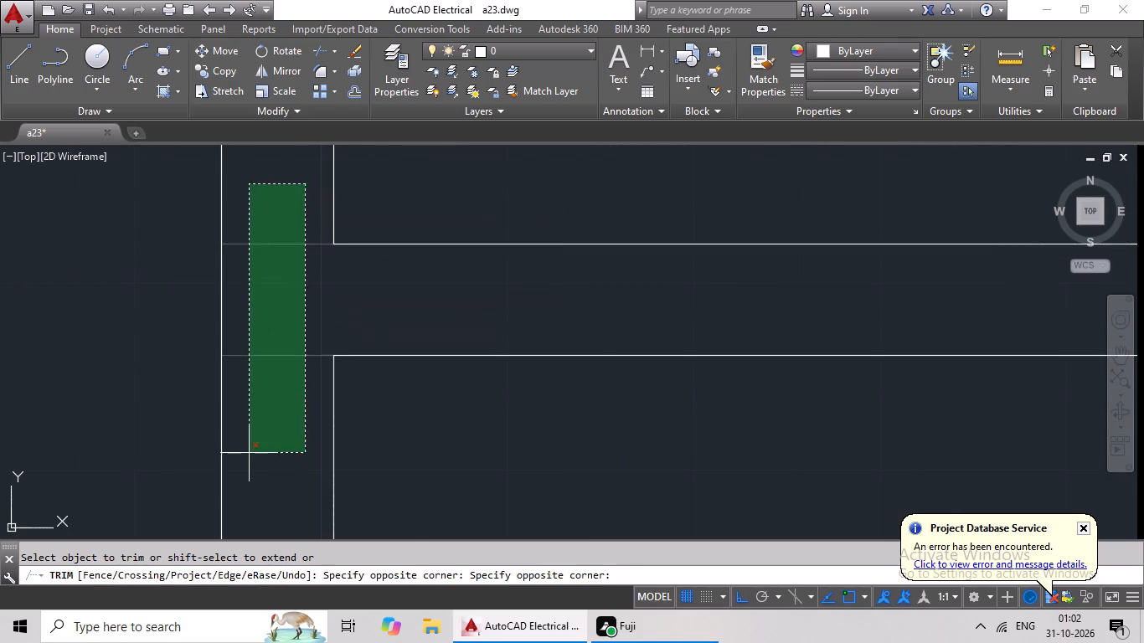
left_click_drag(249, 453, 251, 445)
left_click_drag(255, 431, 264, 414)
Trim the junction of the right unit's next horizontal wall up, above its two partitioned rooms, with the right outer wall.
scroll(374, 279, "down", 4)
scroll(442, 304, "down", 1)
middle_click(446, 308)
middle_click_drag(429, 325, 395, 348)
middle_click_drag(437, 279, 362, 447)
middle_click_drag(530, 332, 405, 409)
scroll(499, 344, "up", 4)
left_click_drag(502, 244, 499, 276)
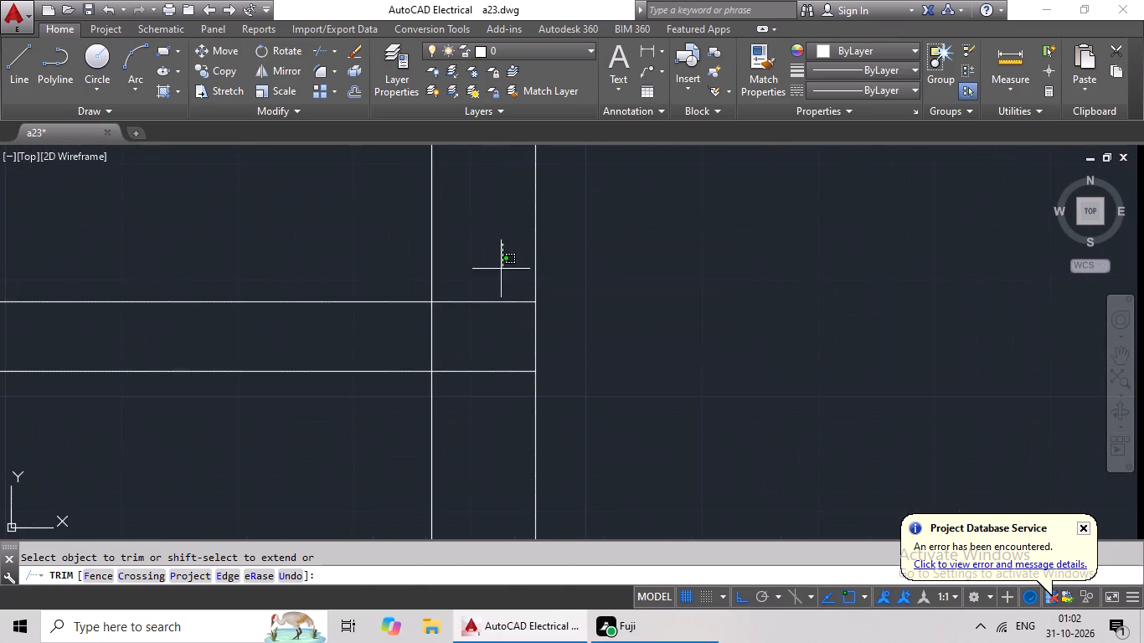
left_click_drag(499, 276, 476, 402)
left_click_drag(476, 402, 478, 385)
left_click_drag(479, 313, 374, 361)
left_click_drag(374, 361, 407, 352)
Trim the junction of the right unit's same horizontal wall with the top of the partition below it.
scroll(522, 330, "down", 2)
middle_click_drag(225, 355, 737, 346)
scroll(506, 327, "up", 3)
left_click_drag(621, 297, 321, 356)
left_click_drag(321, 356, 363, 339)
left_click_drag(449, 305, 450, 424)
left_click(451, 417)
Trim the junction of the right unit's same horizontal wall with its left outer wall.
scroll(500, 378, "down", 3)
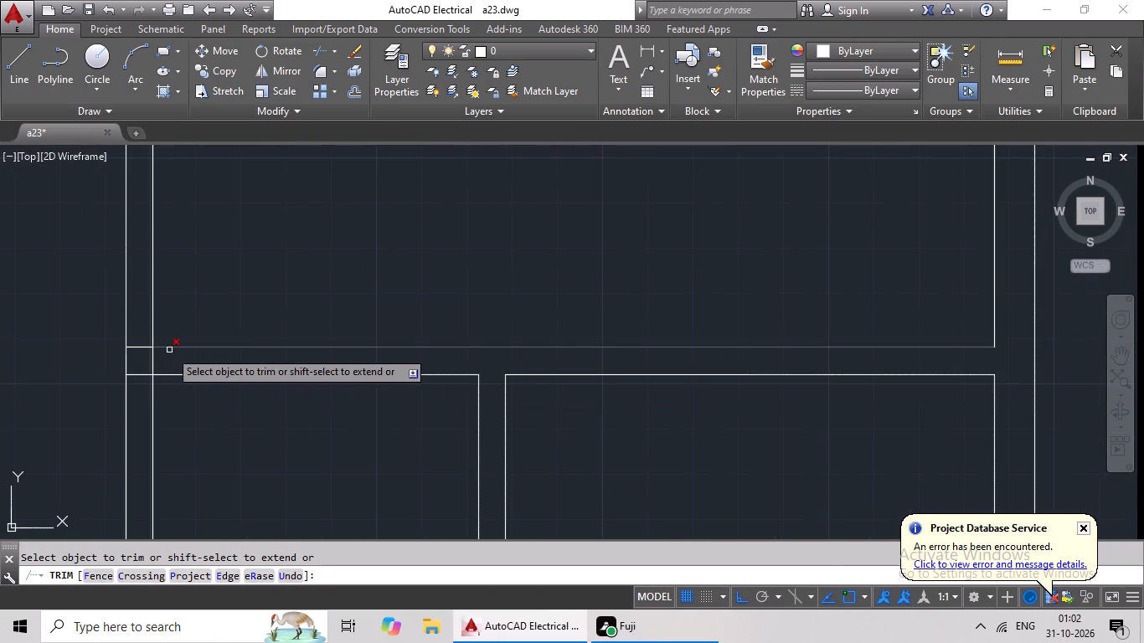
scroll(158, 352, "up", 1)
middle_click_drag(136, 363, 436, 357)
scroll(437, 357, "up", 3)
left_click_drag(623, 349, 410, 427)
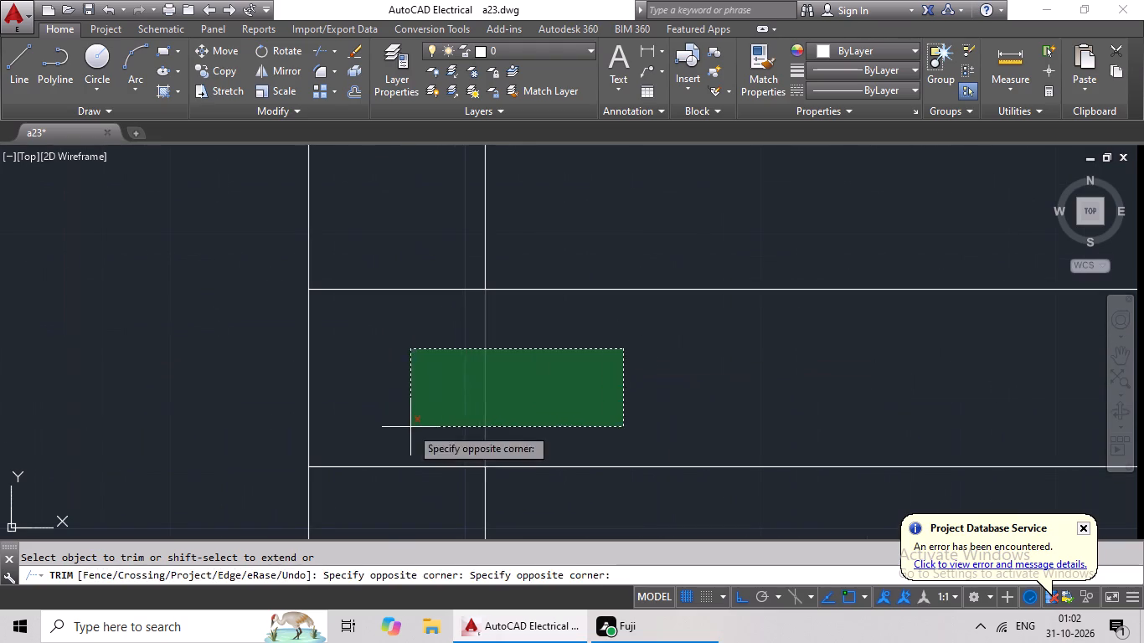
left_click_drag(410, 427, 412, 419)
left_click_drag(422, 269, 387, 474)
Trim the junction of the left unit's matching horizontal wall with its right outer wall.
scroll(420, 427, "down", 4)
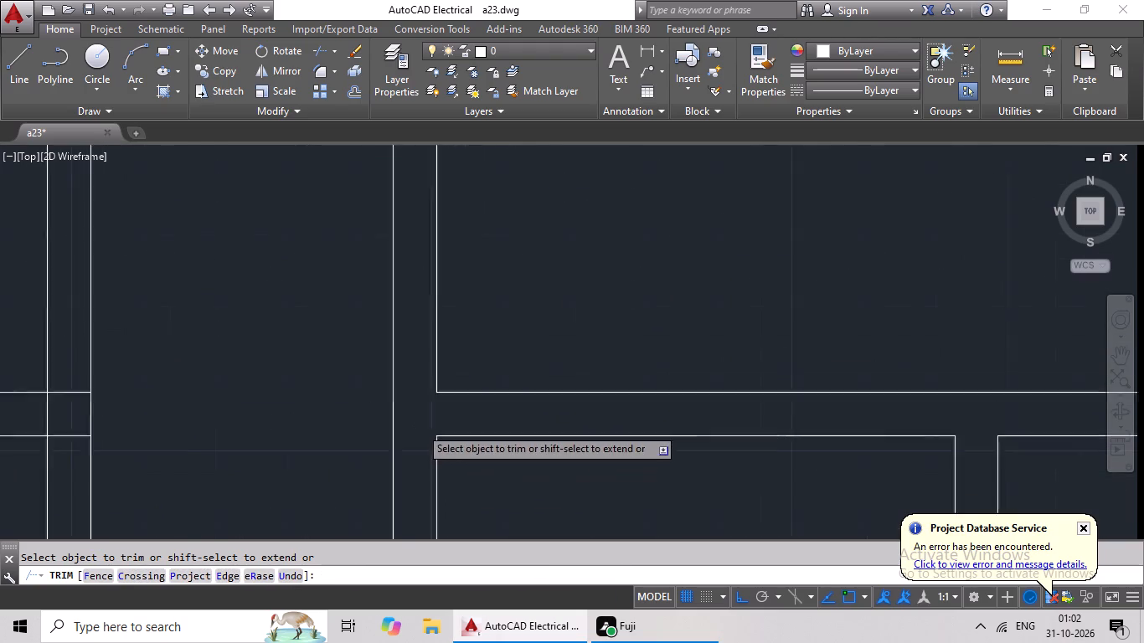
scroll(390, 385, "down", 3)
middle_click_drag(389, 405, 476, 357)
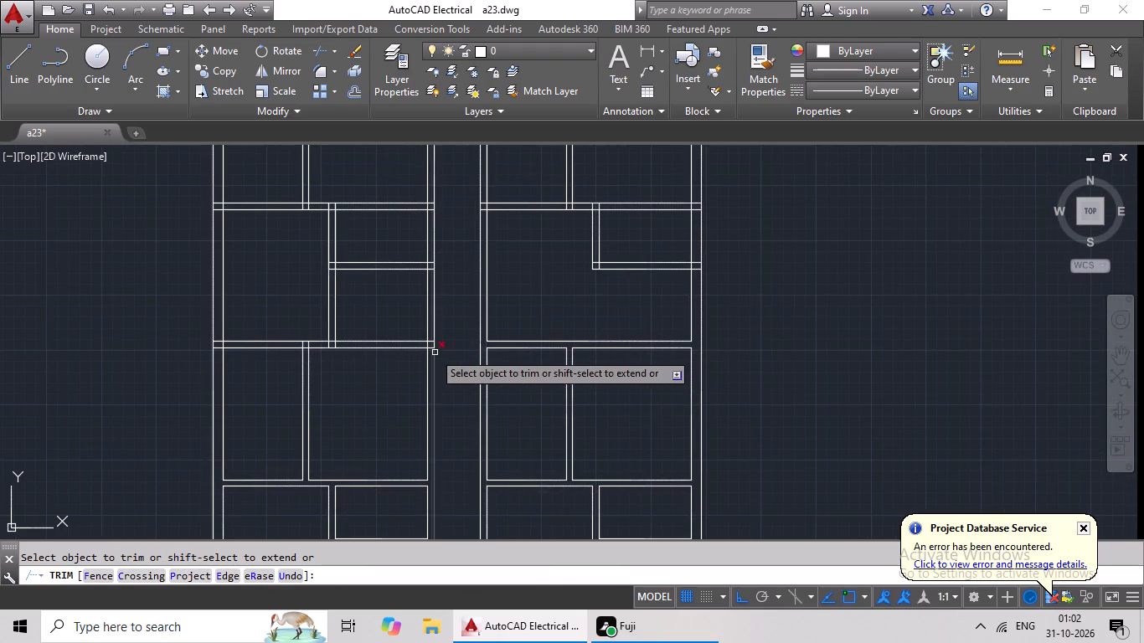
scroll(428, 347, "up", 5)
left_click_drag(435, 265, 433, 434)
left_click_drag(433, 433, 435, 406)
left_click_drag(431, 327, 348, 327)
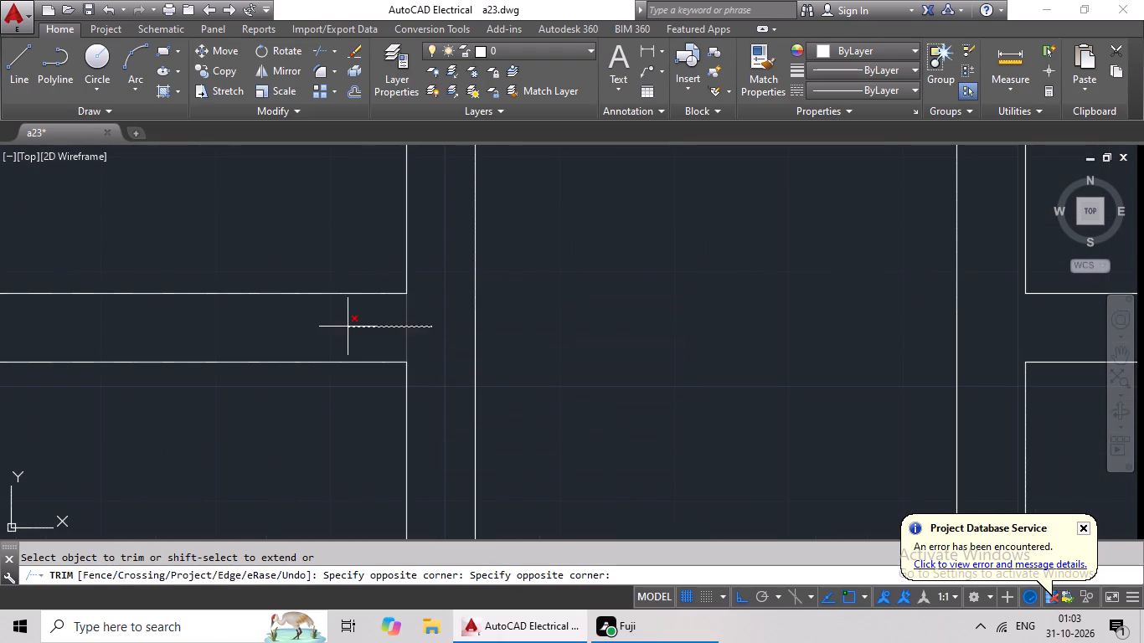
left_click_drag(348, 327, 348, 327)
left_click(355, 327)
left_click(405, 332)
Trim the junction of the left unit's same horizontal wall with the bottom of the small rooms' side wall above it.
scroll(401, 331, "down", 3)
middle_click_drag(302, 353, 532, 353)
scroll(405, 327, "up", 4)
left_click_drag(447, 308, 277, 351)
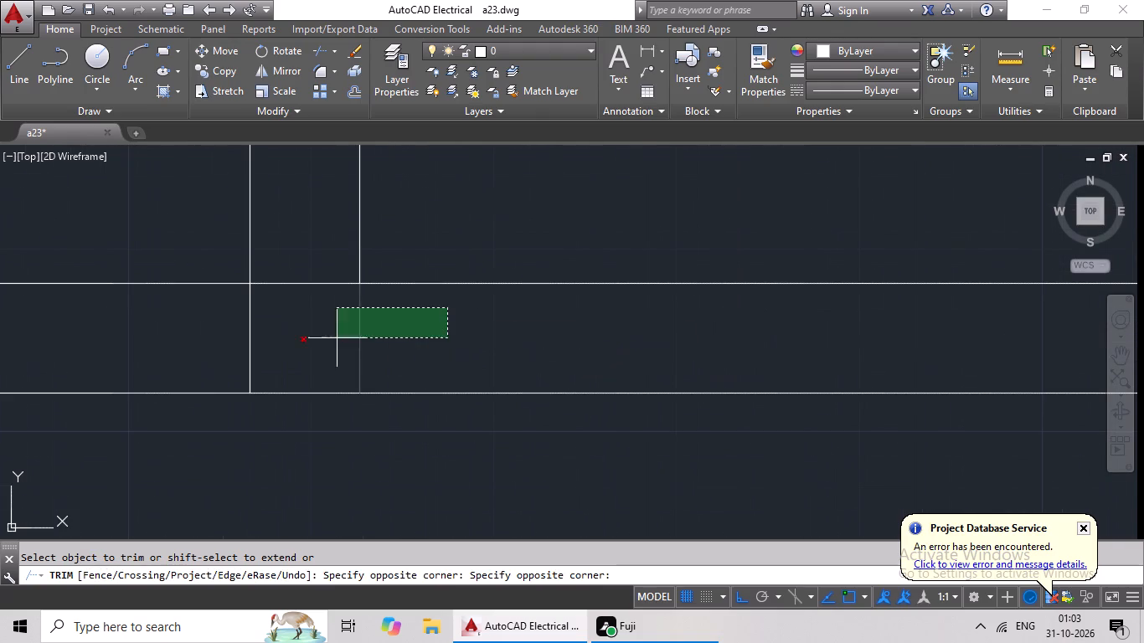
left_click_drag(277, 351, 214, 364)
left_click(214, 364)
left_click(264, 336)
left_click_drag(300, 227, 302, 321)
left_click(302, 321)
Trim the junction of the left unit's same horizontal wall with the top of the partition below it.
scroll(368, 311, "down", 3)
scroll(234, 323, "up", 4)
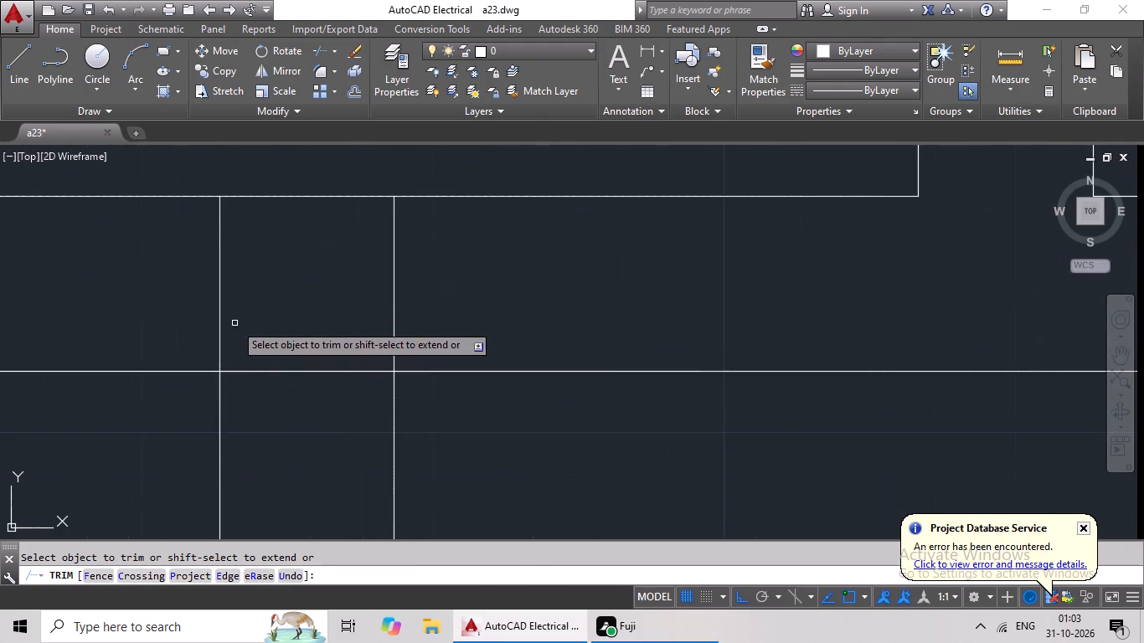
left_click_drag(503, 265, 121, 339)
left_click_drag(121, 339, 194, 324)
left_click_drag(270, 306, 327, 422)
left_click_drag(327, 423, 344, 414)
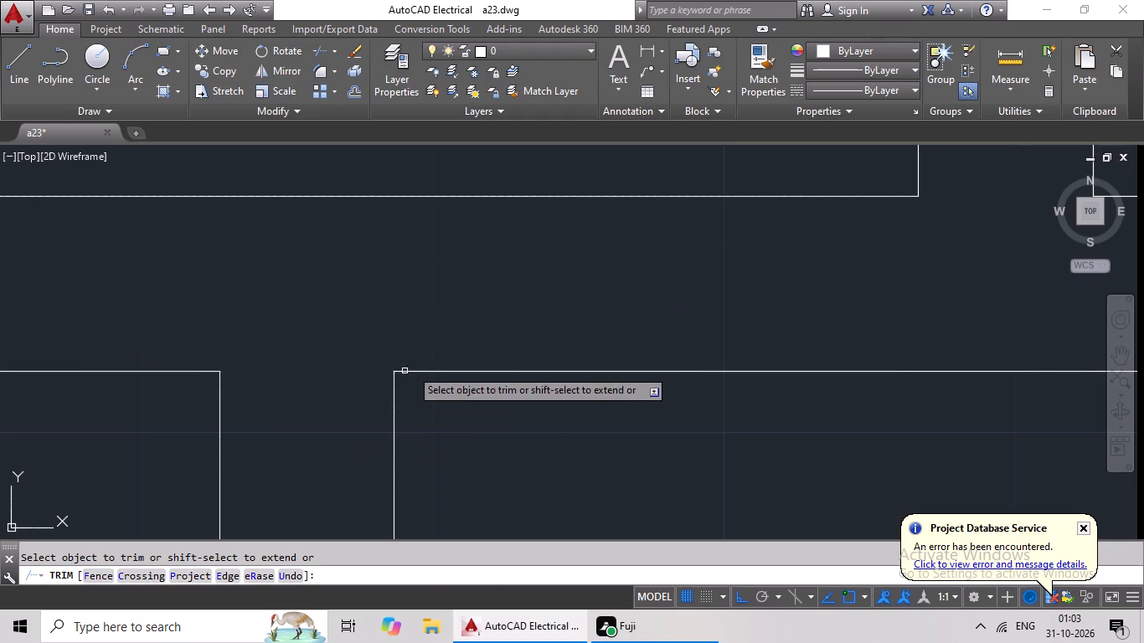
Trim the junction of the left unit's same horizontal wall with its left outer wall.
scroll(429, 362, "down", 4)
middle_click_drag(358, 400, 647, 388)
scroll(361, 339, "up", 4)
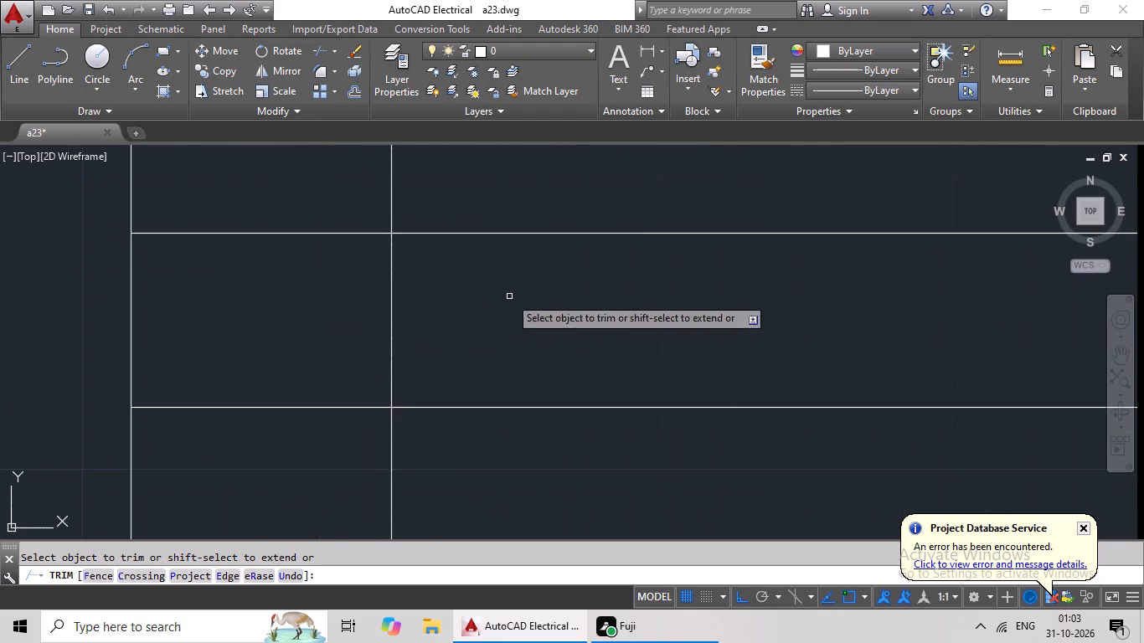
left_click_drag(508, 296, 294, 344)
left_click(294, 344)
left_click_drag(343, 181, 223, 452)
left_click(223, 452)
scroll(328, 370, "down", 2)
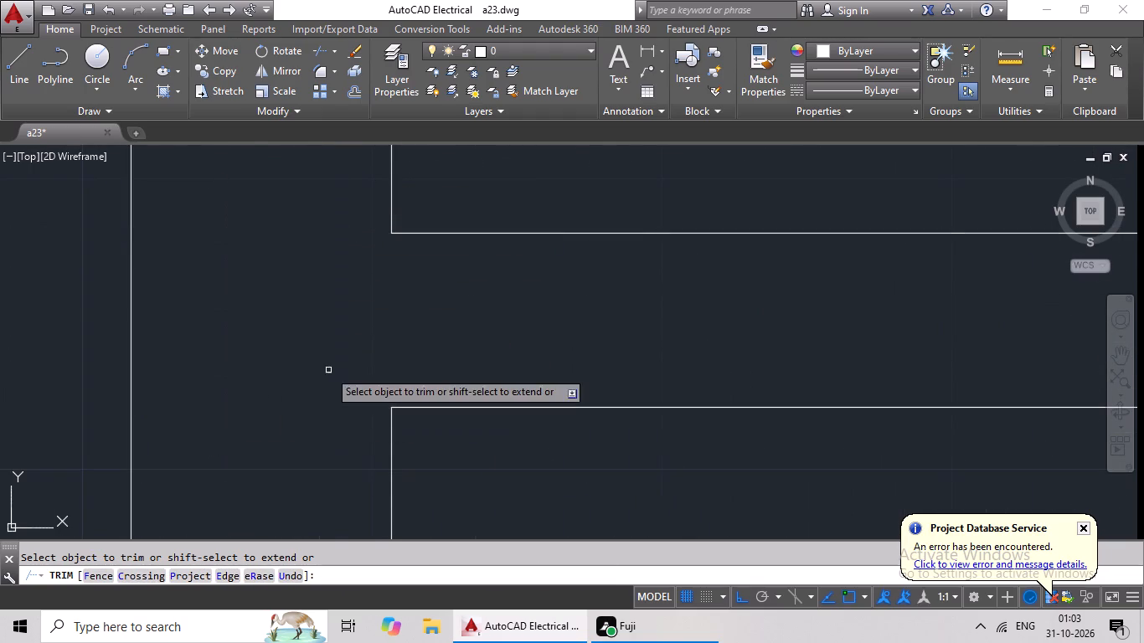
Trim the junction of the next small room's lower wall with the right outer wall in the right unit.
scroll(328, 370, "down", 6)
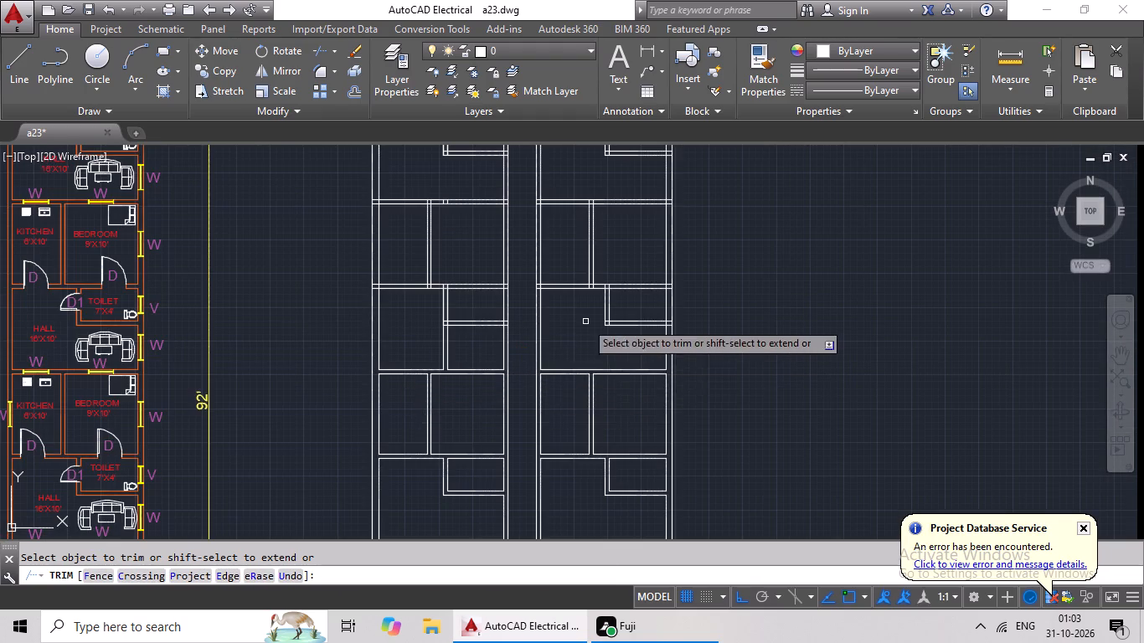
scroll(683, 318, "up", 6)
left_click_drag(621, 297, 580, 406)
left_click_drag(580, 406, 585, 393)
left_click_drag(596, 335, 483, 373)
left_click_drag(486, 373, 502, 369)
Trim the overlapping lines at the lower-left corner of the right unit's same small room.
scroll(588, 347, "down", 3)
middle_click_drag(410, 352, 573, 378)
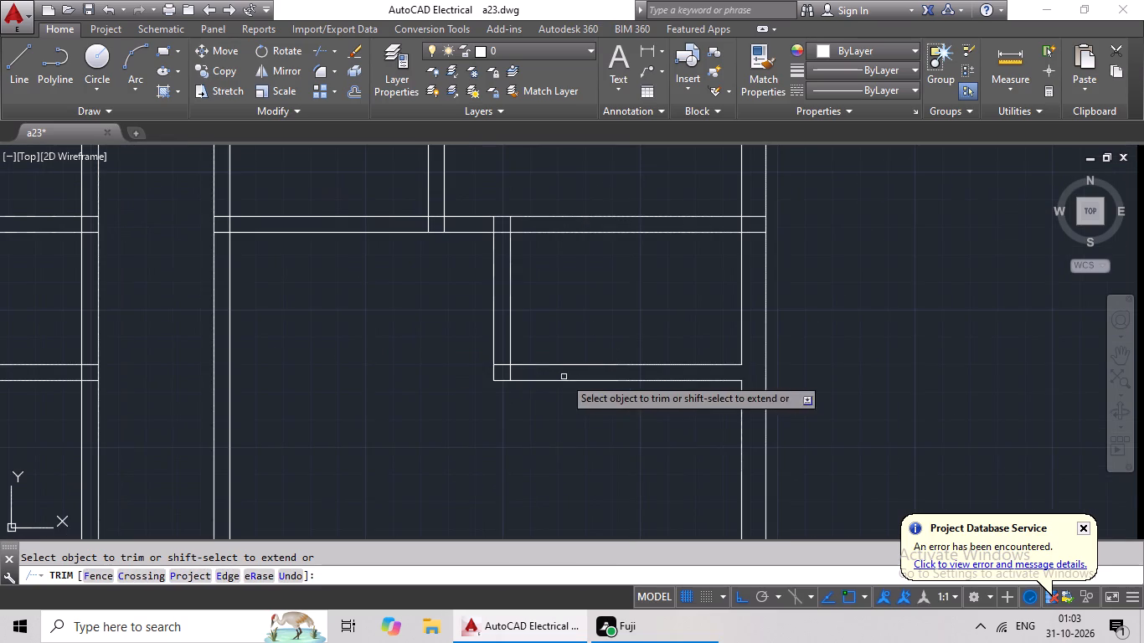
scroll(497, 372, "up", 5)
left_click_drag(732, 345, 501, 418)
left_click(497, 419)
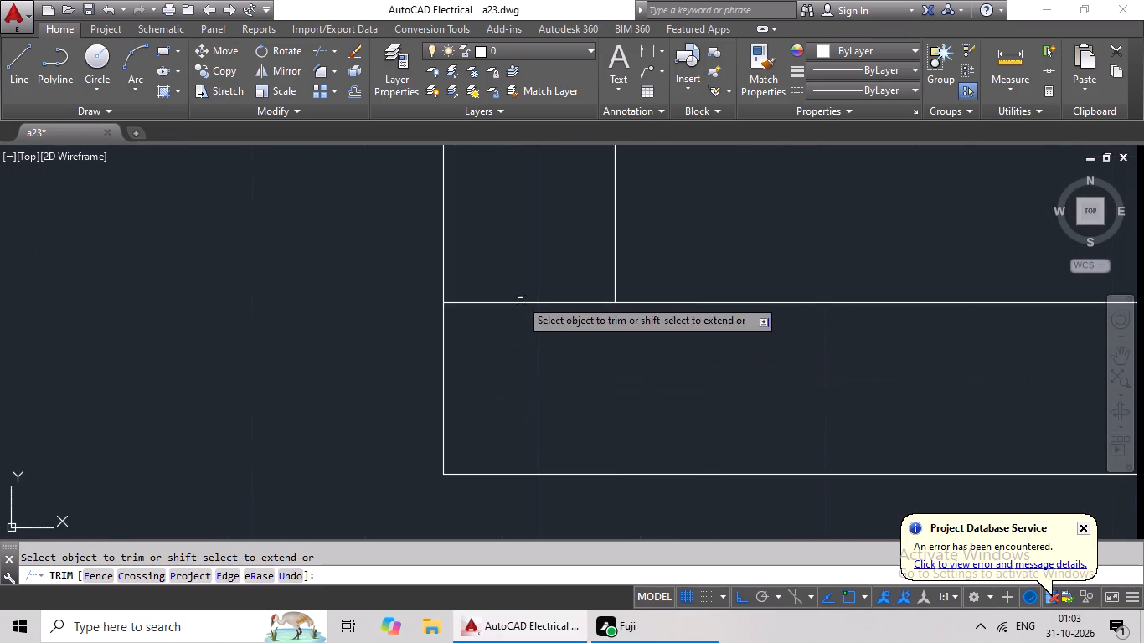
left_click_drag(540, 234, 510, 405)
left_click(510, 397)
Trim the junction of the horizontal wall above the right unit's small room with the right outer wall.
scroll(544, 375, "down", 5)
middle_click_drag(597, 326, 421, 488)
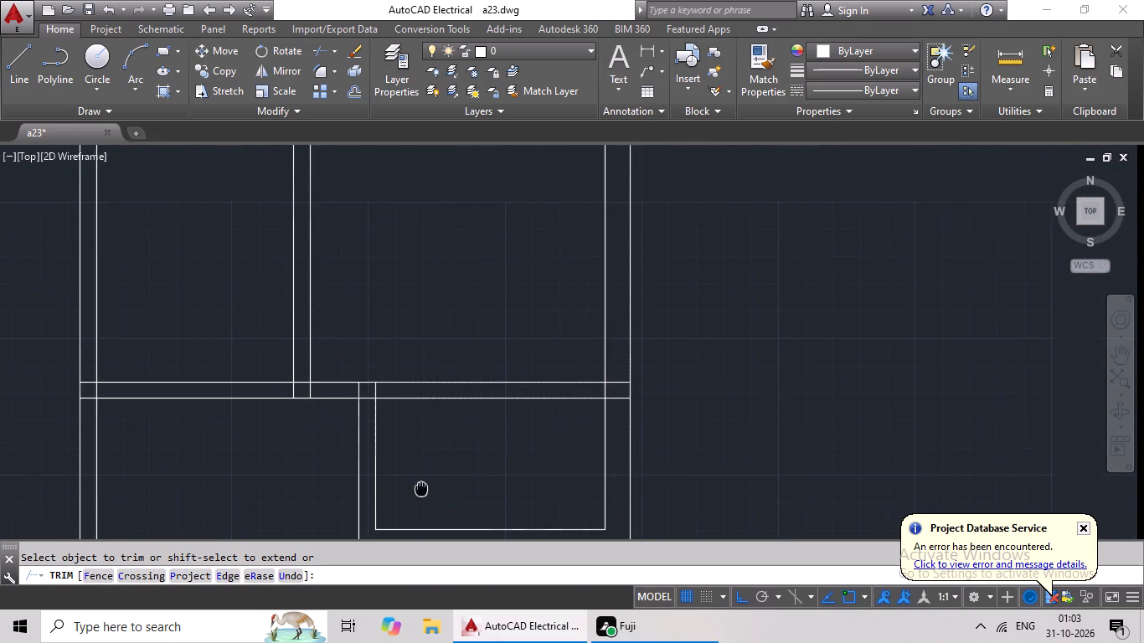
scroll(611, 381, "up", 3)
left_click_drag(633, 350, 632, 486)
left_click(631, 482)
left_click_drag(634, 399, 604, 410)
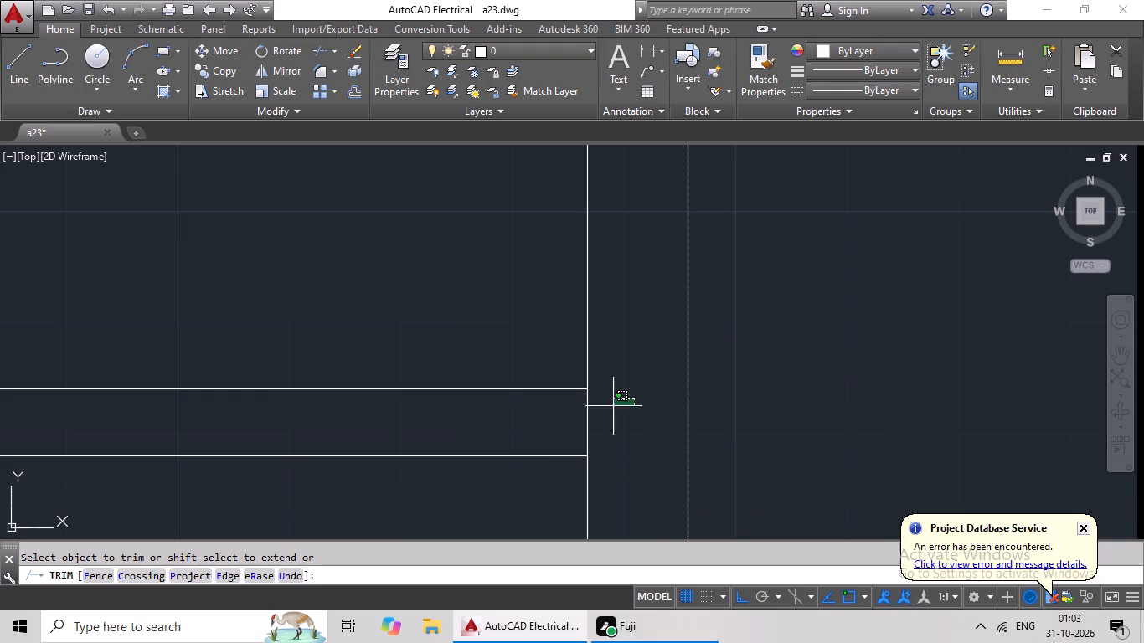
left_click_drag(604, 410, 543, 444)
left_click_drag(543, 444, 591, 426)
Trim both partition junctions along the right unit's same horizontal wall: the small room's side wall below and the long partition above.
scroll(663, 398, "down", 4)
scroll(482, 404, "up", 4)
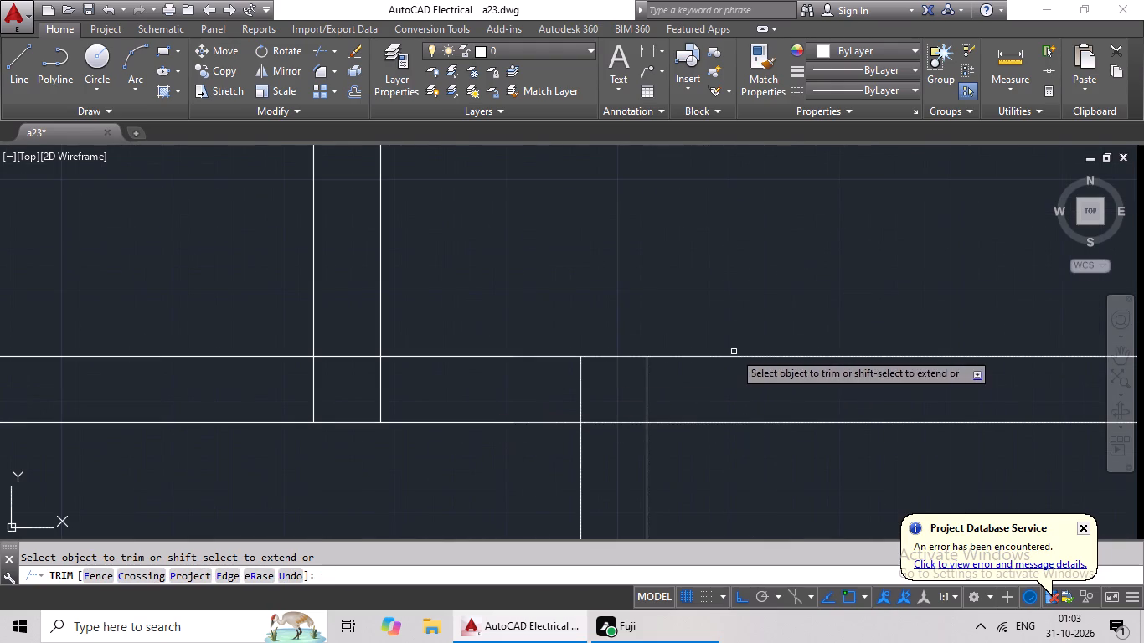
left_click_drag(734, 377, 291, 420)
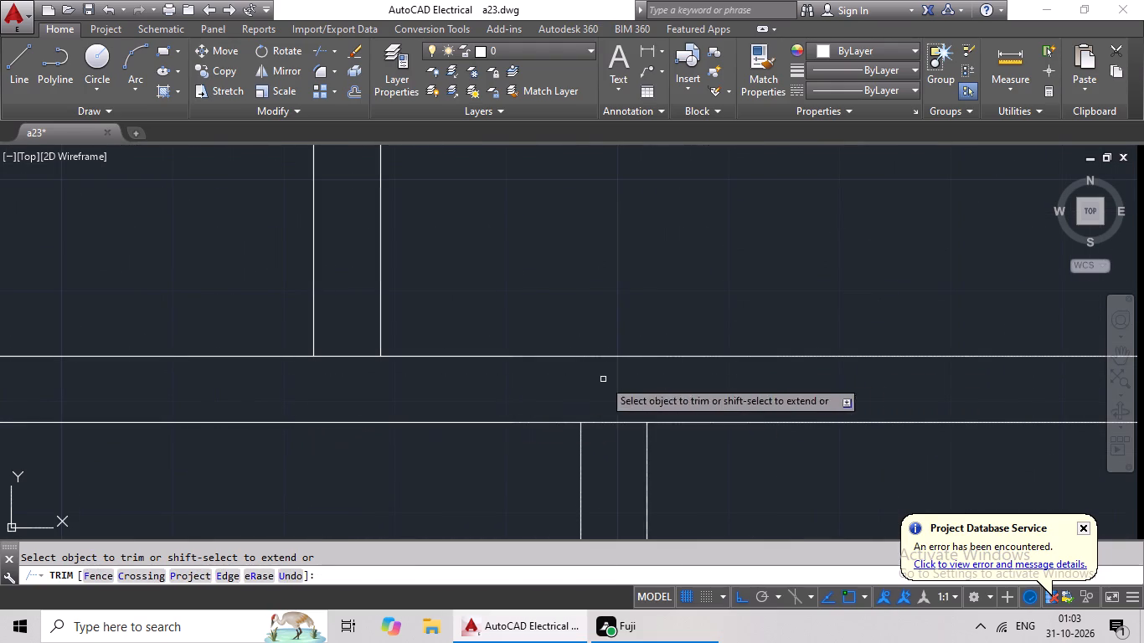
left_click_drag(703, 375, 656, 398)
left_click_drag(626, 398, 605, 430)
left_click_drag(612, 398, 607, 451)
left_click(608, 440)
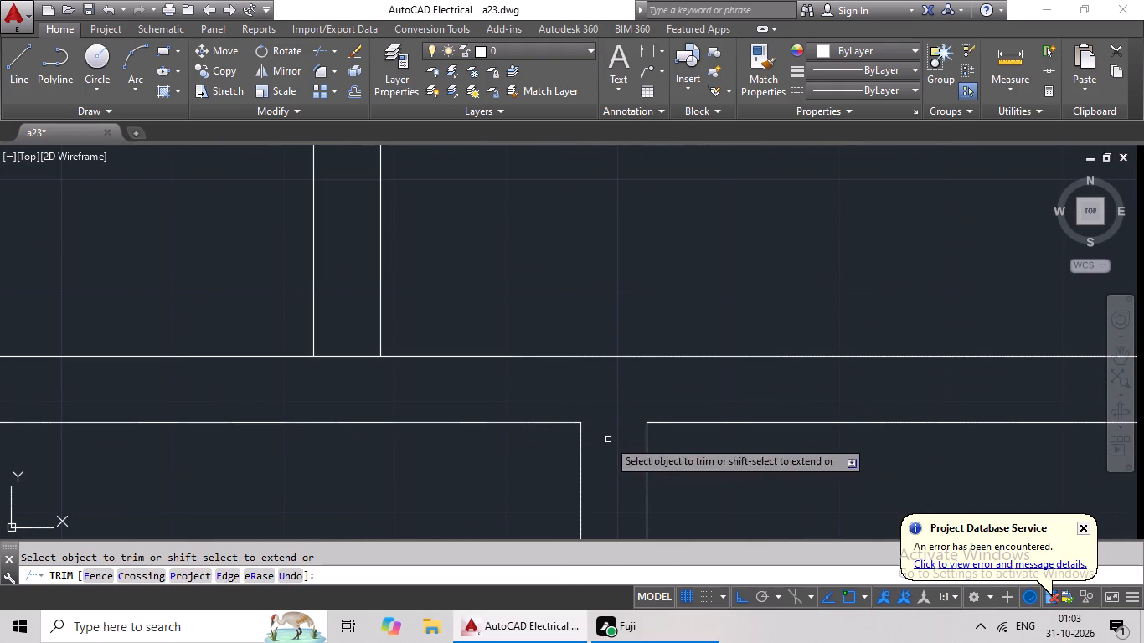
left_click_drag(354, 308, 331, 380)
left_click_drag(331, 379, 348, 377)
Trim the junction of the right unit's same horizontal wall with its left outer wall.
scroll(423, 371, "down", 3)
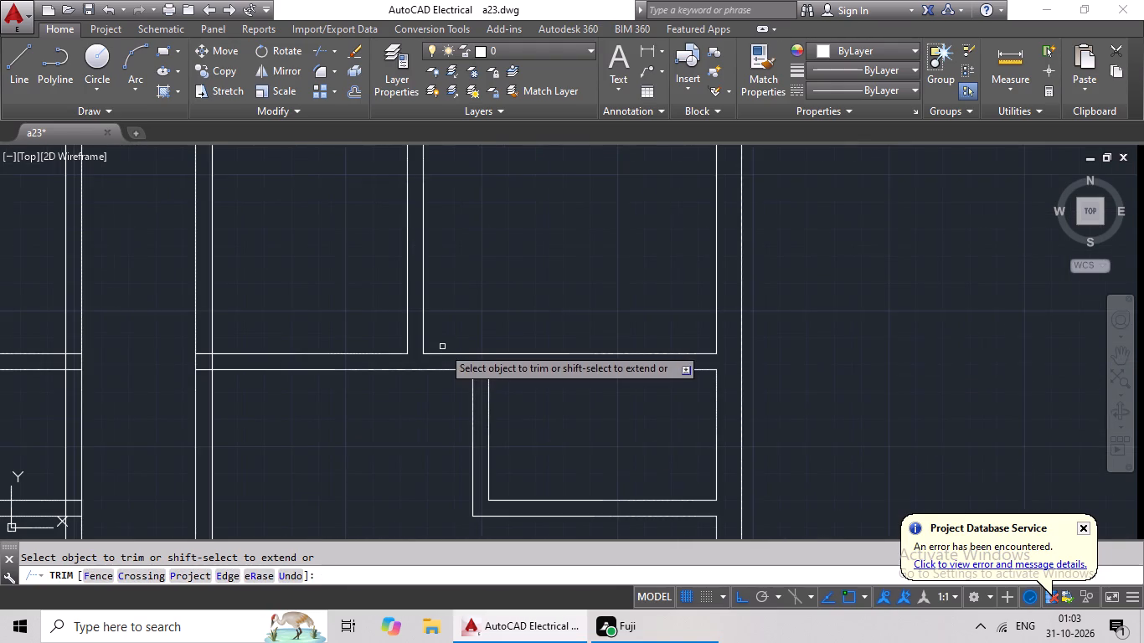
scroll(441, 348, "down", 3)
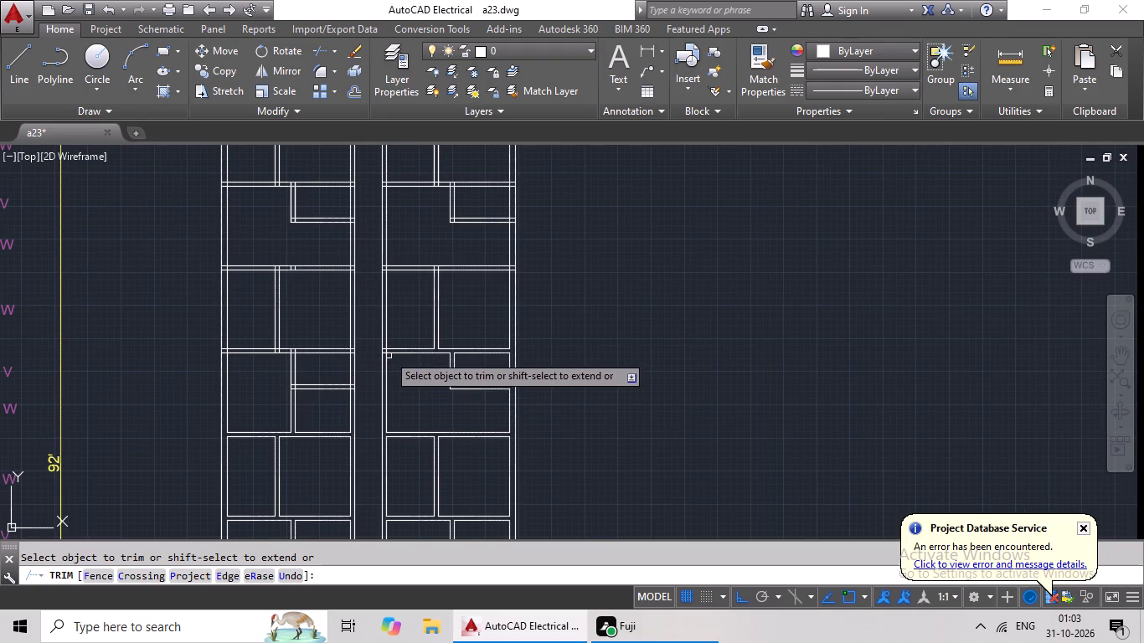
scroll(386, 344, "up", 7)
left_click_drag(449, 389, 363, 423)
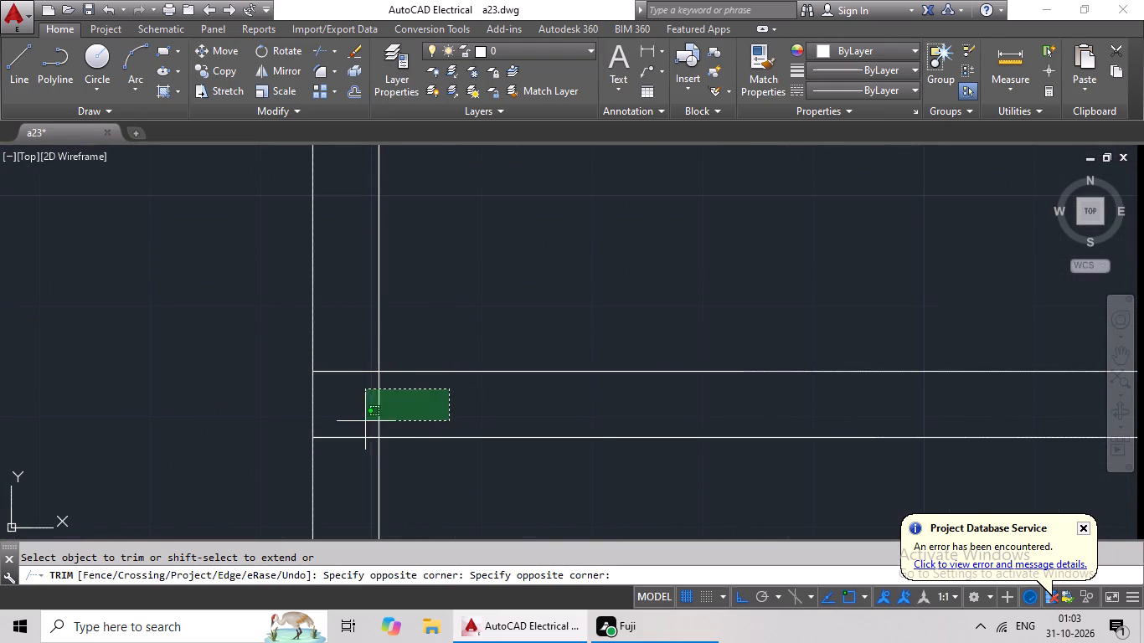
left_click_drag(363, 423, 357, 424)
left_click(351, 424)
left_click_drag(373, 336, 352, 439)
left_click_drag(352, 439, 362, 424)
Trim the junction of the left unit's horizontal wall above its small room with the right outer wall.
scroll(397, 378, "down", 3)
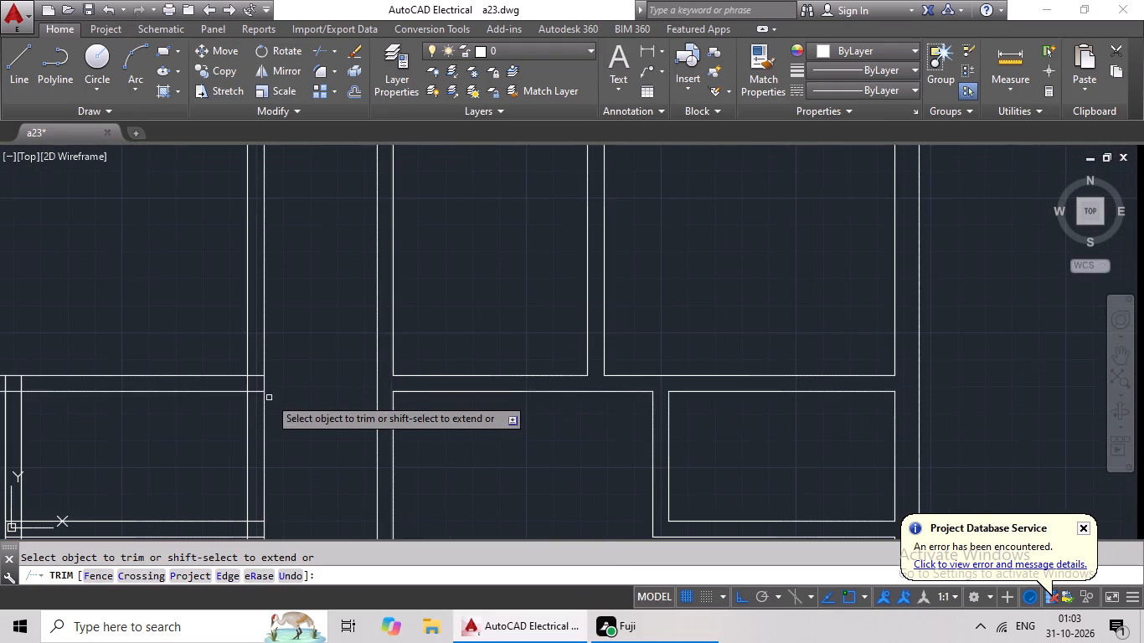
scroll(260, 383, "up", 4)
left_click_drag(232, 291, 200, 510)
left_click_drag(200, 507, 209, 477)
left_click_drag(208, 393, 98, 418)
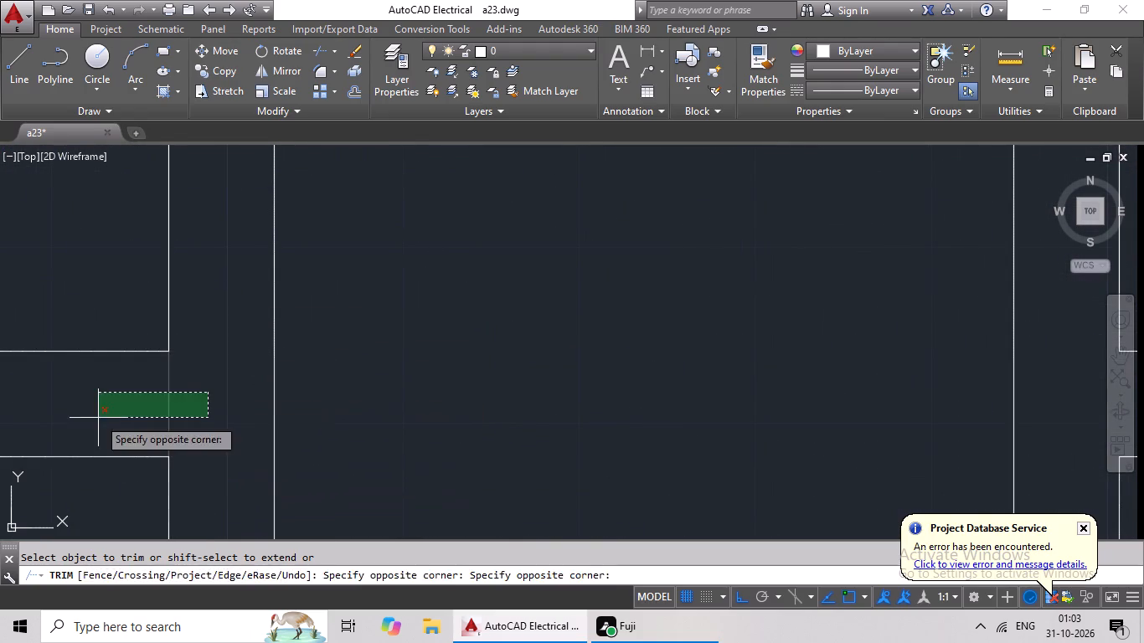
left_click_drag(98, 418, 142, 401)
Trim the junction of the left unit's small-room lower wall with the right outer wall.
scroll(167, 391, "down", 5)
scroll(178, 494, "up", 4)
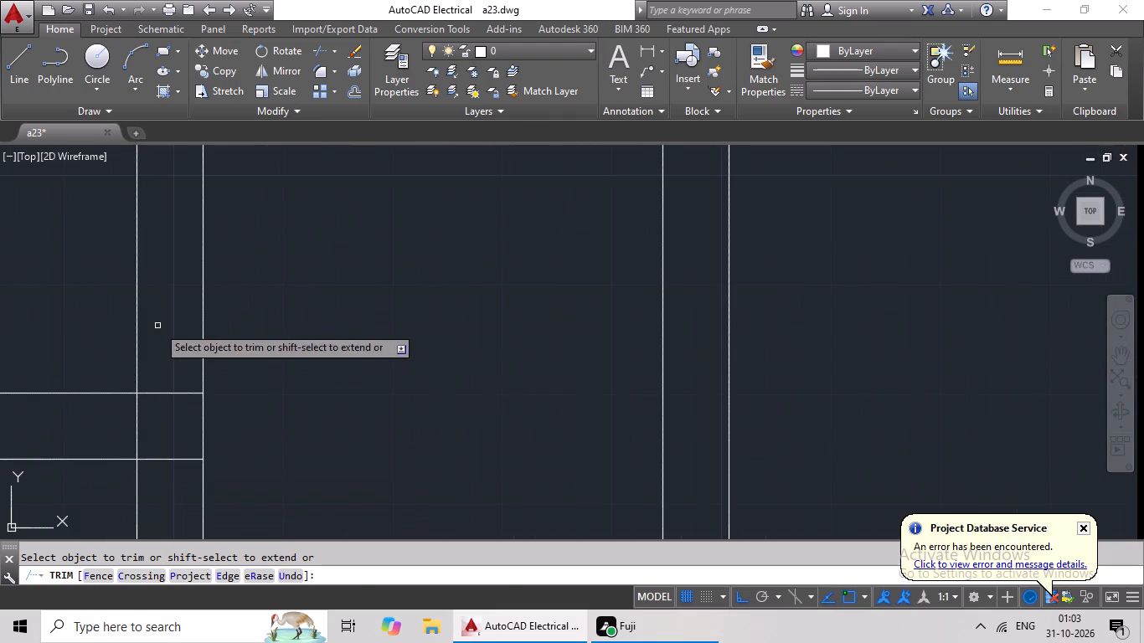
left_click_drag(157, 337, 157, 476)
left_click(157, 476)
left_click_drag(187, 362, 165, 482)
left_click_drag(165, 481, 163, 464)
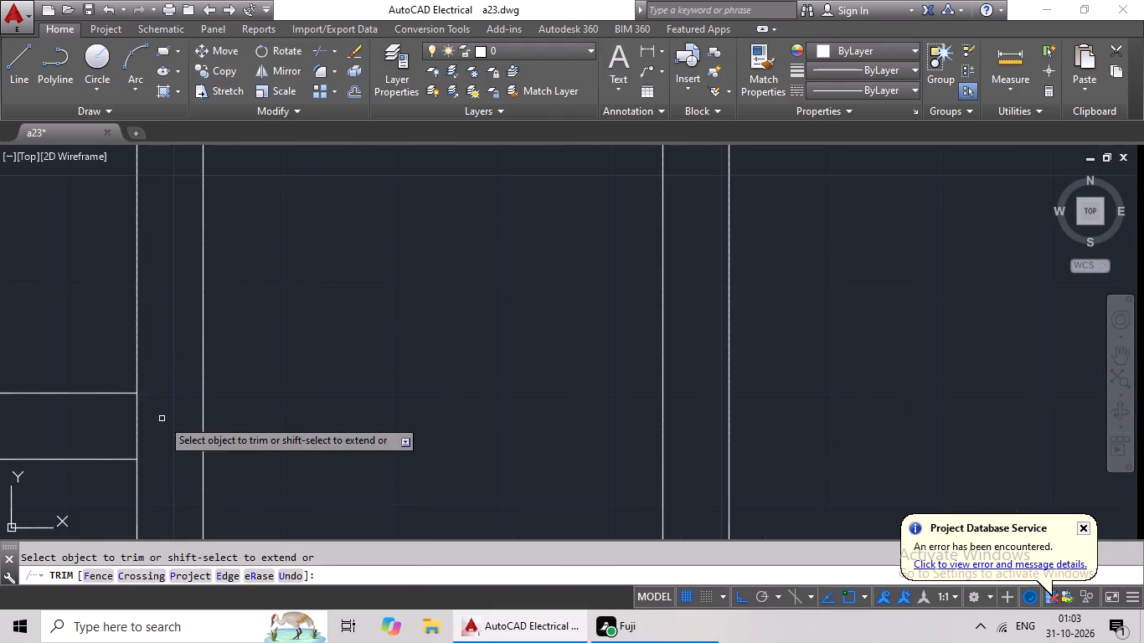
left_click_drag(161, 418, 116, 427)
left_click(116, 427)
Trim the junction of the left unit's small-room lower wall with the room's side wall.
scroll(167, 424, "down", 3)
middle_click_drag(174, 424, 653, 397)
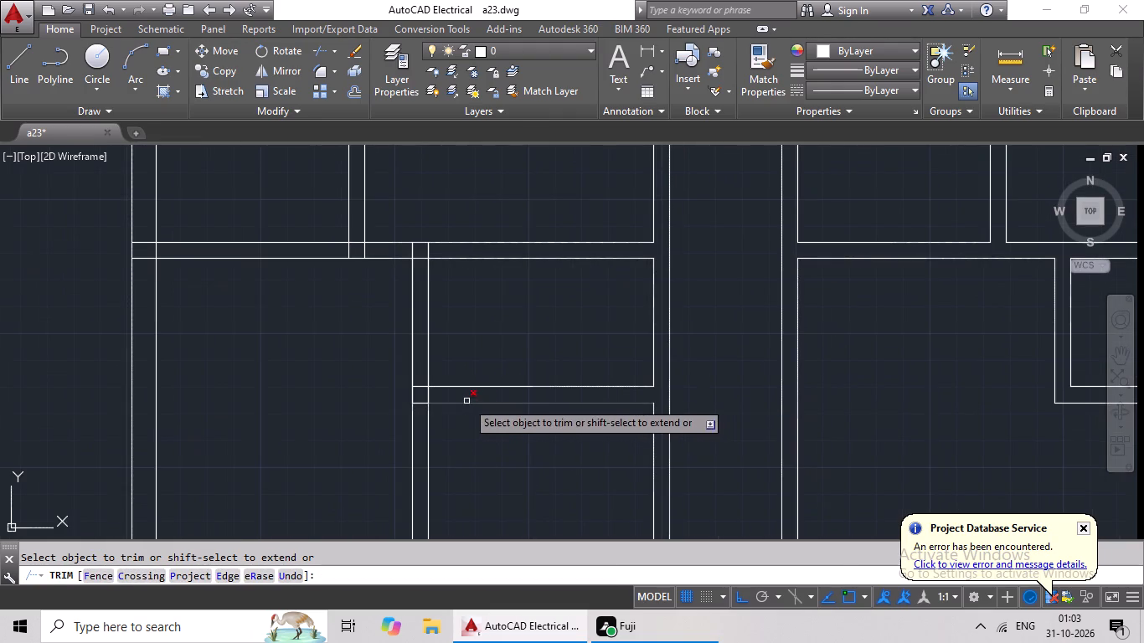
scroll(441, 396, "up", 5)
left_click_drag(425, 393, 196, 453)
left_click(196, 453)
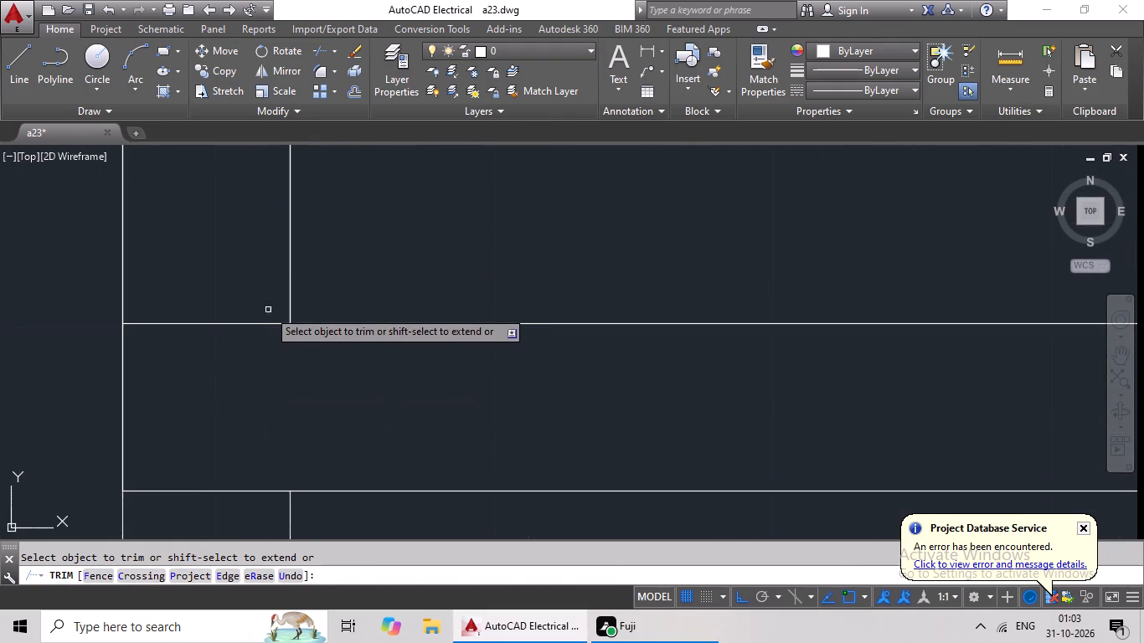
left_click_drag(259, 296, 178, 542)
left_click_drag(190, 498, 194, 489)
Trim both partition junctions along the horizontal wall above the left unit's small room: the side wall below and the long partition above.
scroll(284, 419, "down", 7)
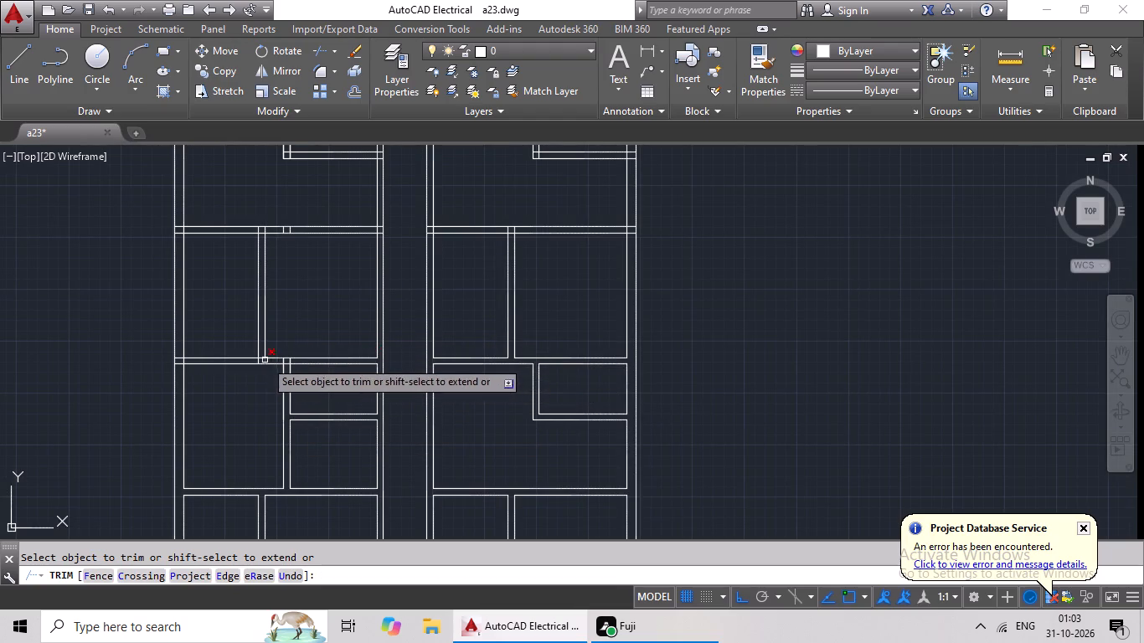
scroll(255, 363, "up", 5)
scroll(481, 342, "up", 1)
left_click_drag(533, 347, 108, 374)
left_click_drag(443, 367, 436, 427)
left_click_drag(435, 424, 436, 424)
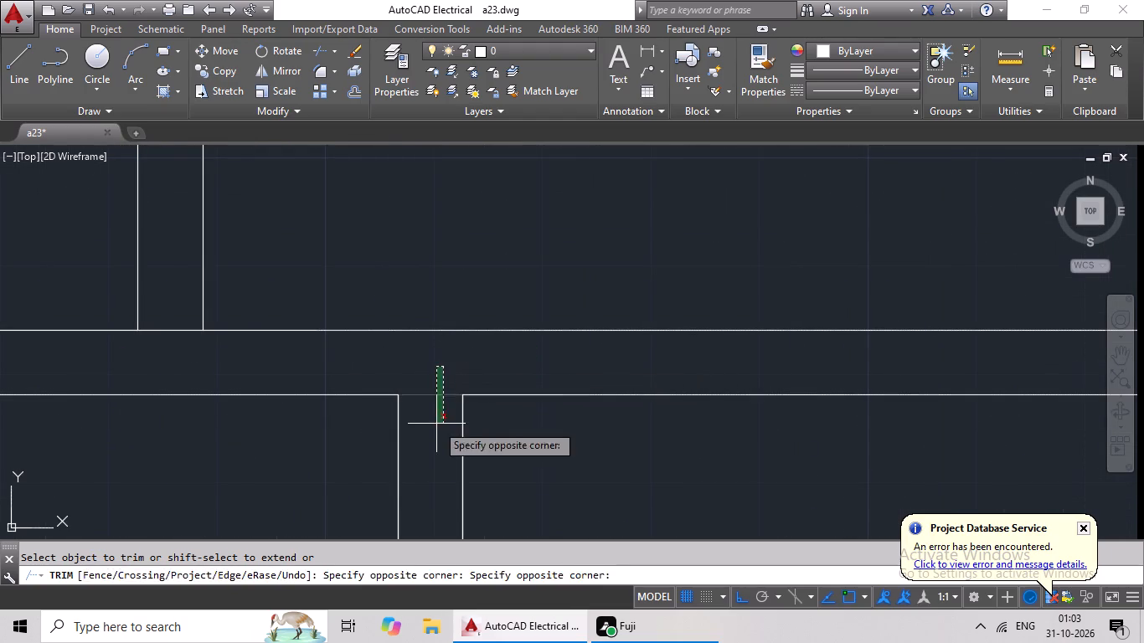
left_click_drag(436, 424, 428, 414)
left_click_drag(182, 277, 167, 368)
left_click(165, 363)
Trim the junction of the left unit's same horizontal wall with its left outer wall.
scroll(171, 362, "down", 3)
middle_click_drag(204, 360, 673, 344)
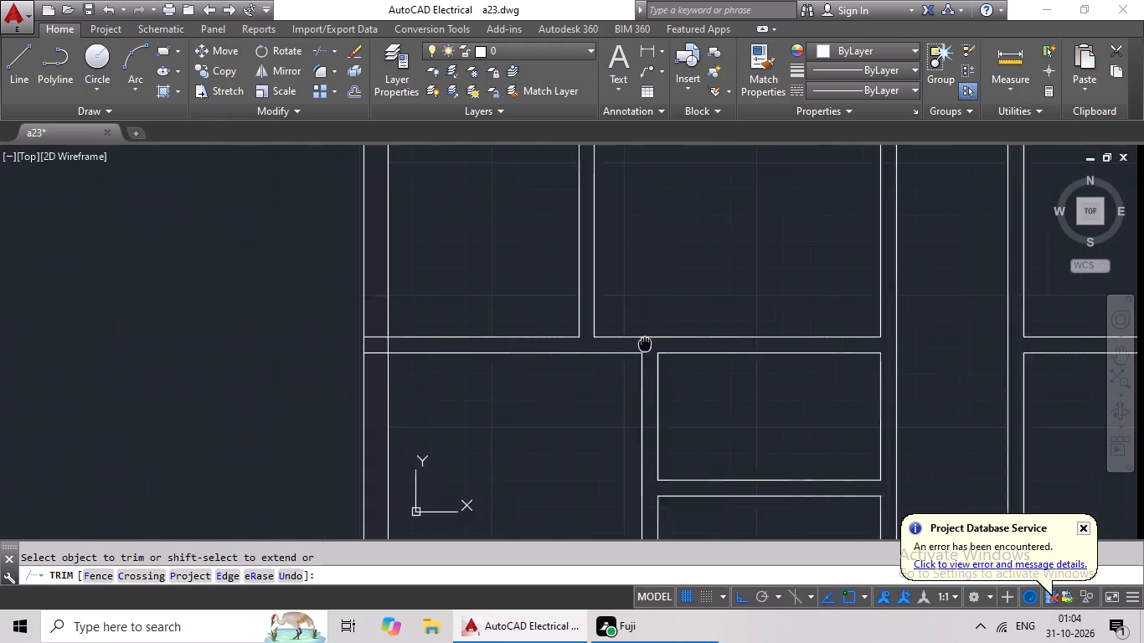
scroll(458, 344, "up", 4)
left_click_drag(555, 323, 357, 380)
left_click_drag(357, 380, 358, 354)
left_click_drag(369, 209, 364, 277)
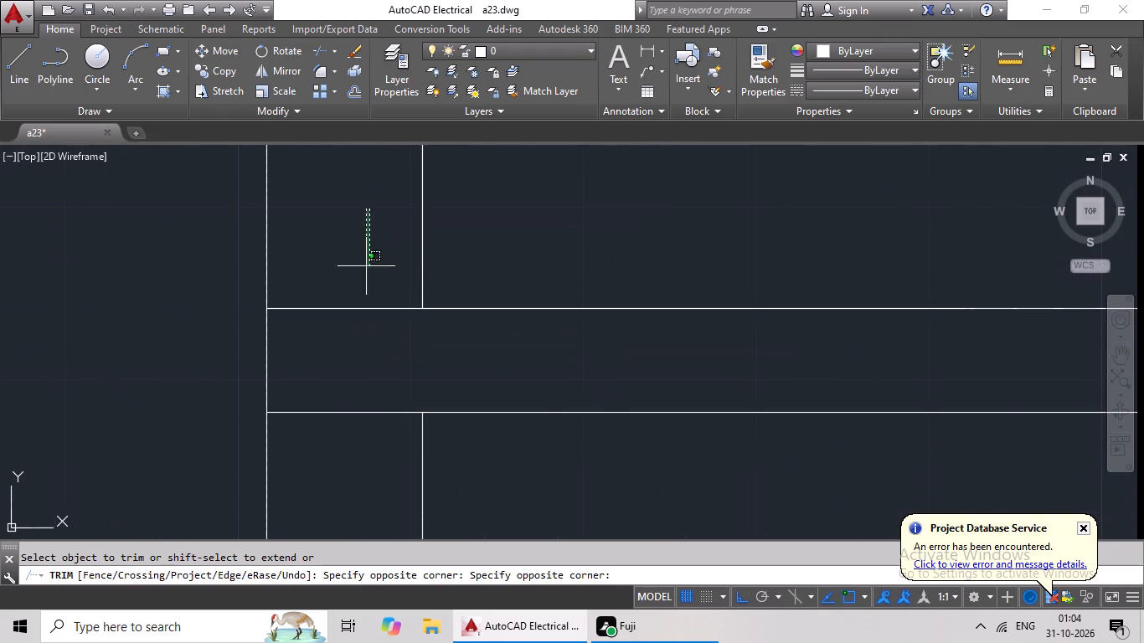
left_click_drag(364, 277, 347, 419)
Trim the junction of the left unit's next horizontal wall up, above the long partition, with its right outer wall.
scroll(353, 411, "down", 5)
middle_click_drag(533, 289, 489, 411)
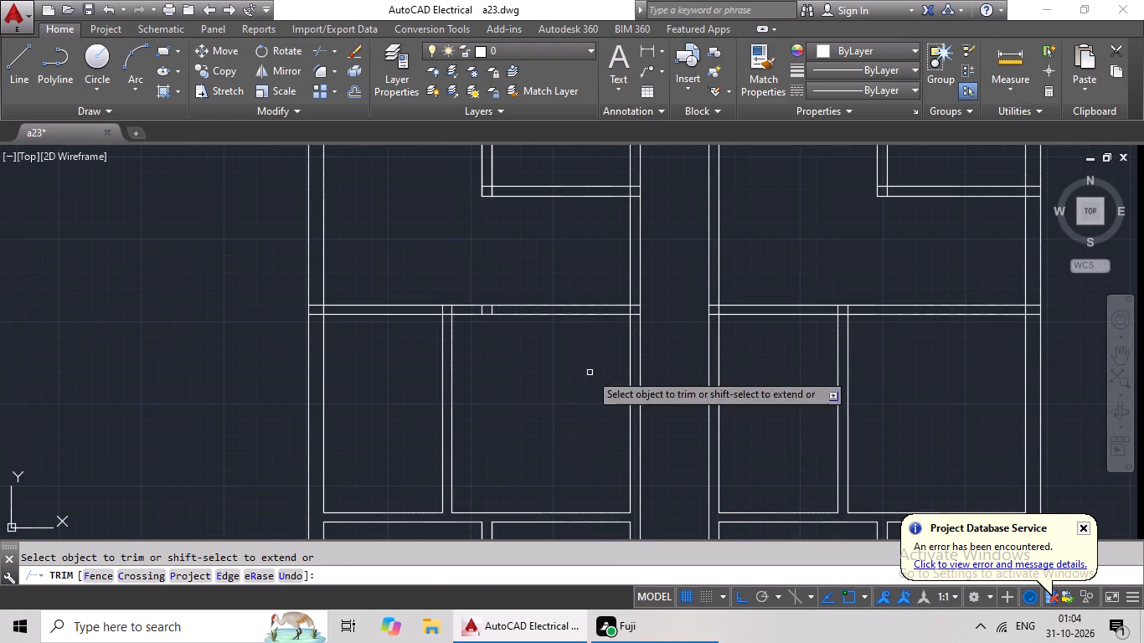
scroll(643, 307, "up", 5)
left_click_drag(617, 274, 577, 466)
left_click_drag(577, 466, 580, 450)
left_click_drag(600, 351, 479, 392)
left_click_drag(479, 392, 501, 388)
Trim the junction of the left unit's same horizontal wall with the long partition below it.
scroll(570, 367, "down", 4)
middle_click_drag(403, 412, 727, 407)
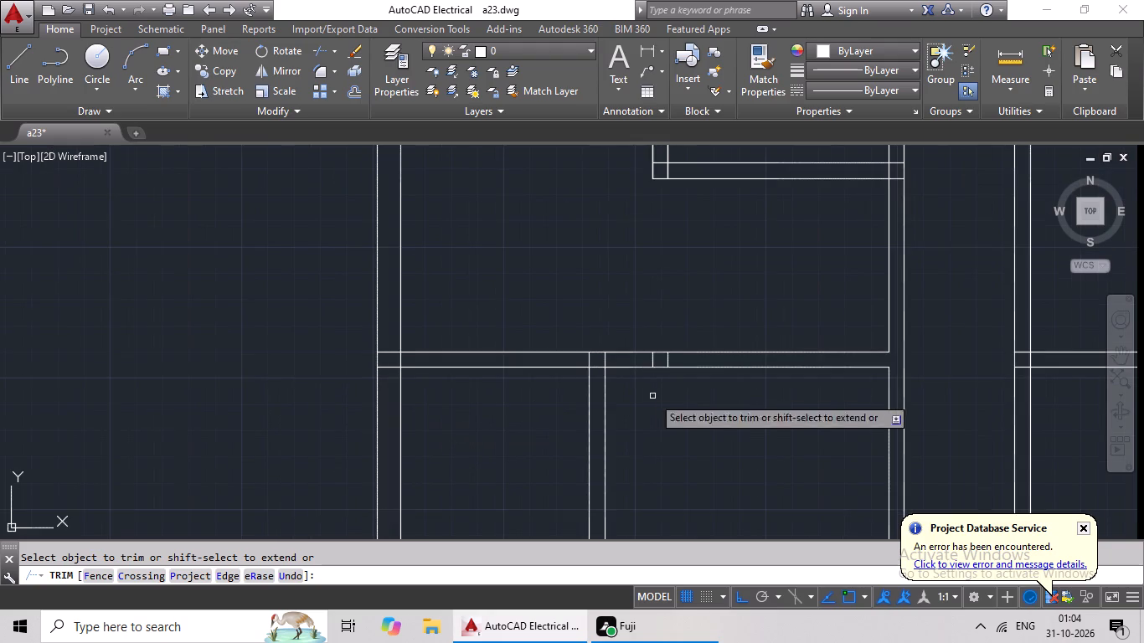
scroll(606, 364, "up", 5)
left_click_drag(702, 341, 384, 358)
left_click_drag(384, 359, 407, 356)
left_click_drag(467, 359, 504, 467)
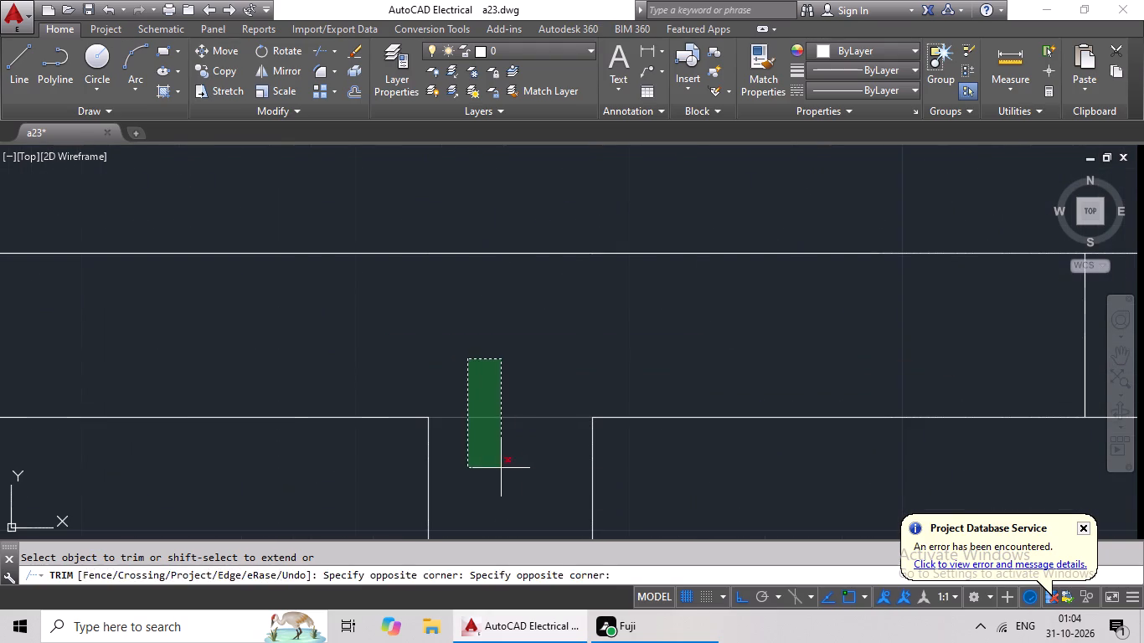
left_click_drag(504, 467, 507, 467)
left_click_drag(513, 466, 616, 449)
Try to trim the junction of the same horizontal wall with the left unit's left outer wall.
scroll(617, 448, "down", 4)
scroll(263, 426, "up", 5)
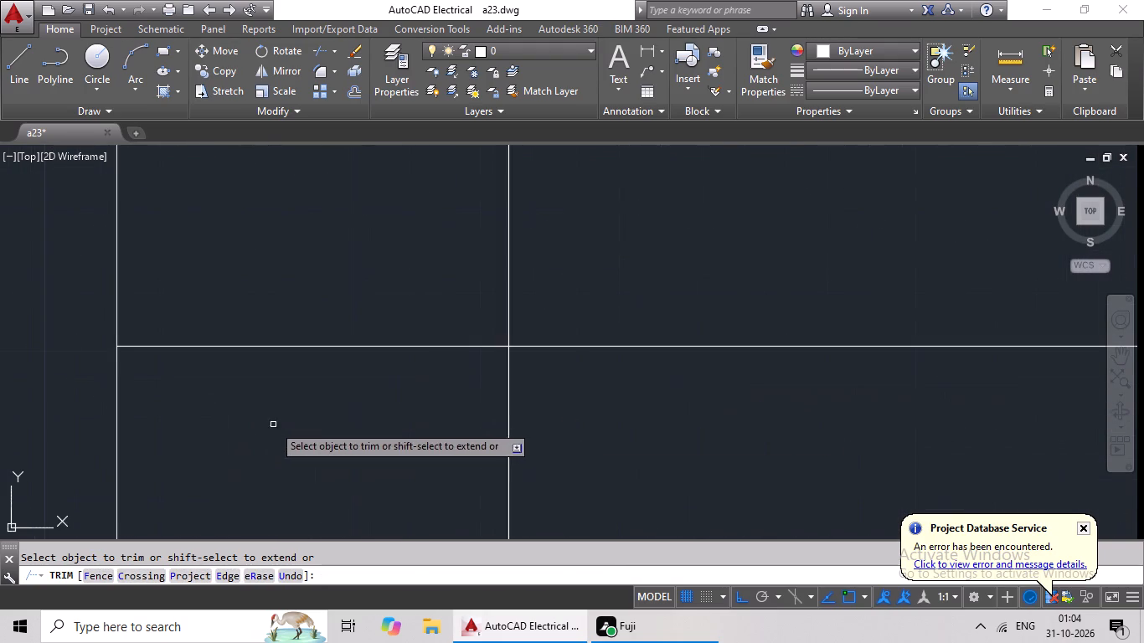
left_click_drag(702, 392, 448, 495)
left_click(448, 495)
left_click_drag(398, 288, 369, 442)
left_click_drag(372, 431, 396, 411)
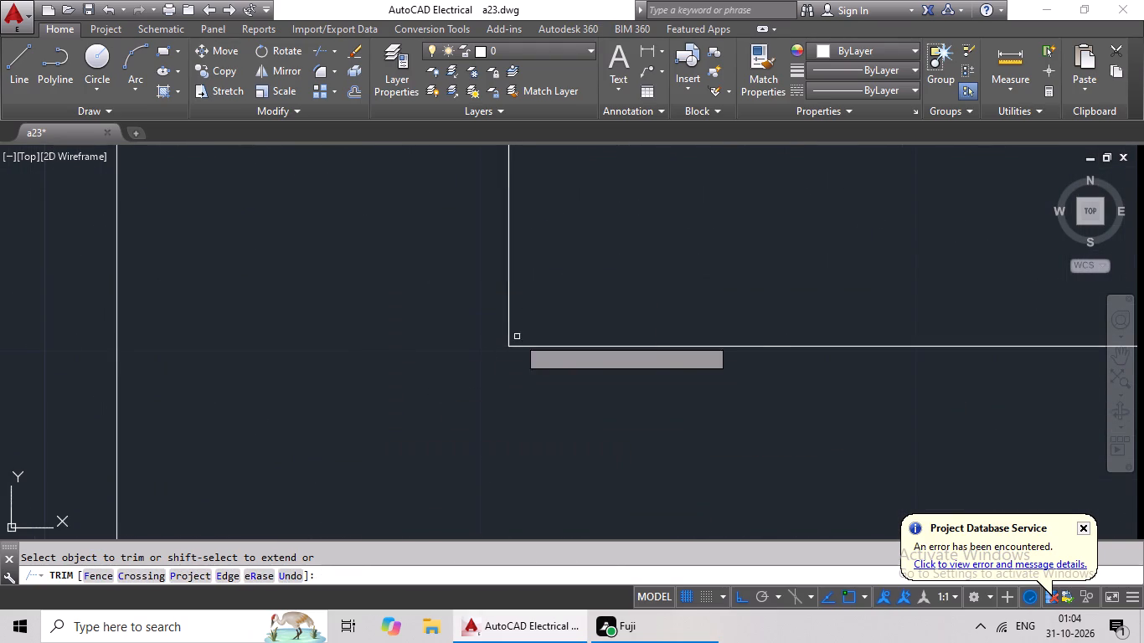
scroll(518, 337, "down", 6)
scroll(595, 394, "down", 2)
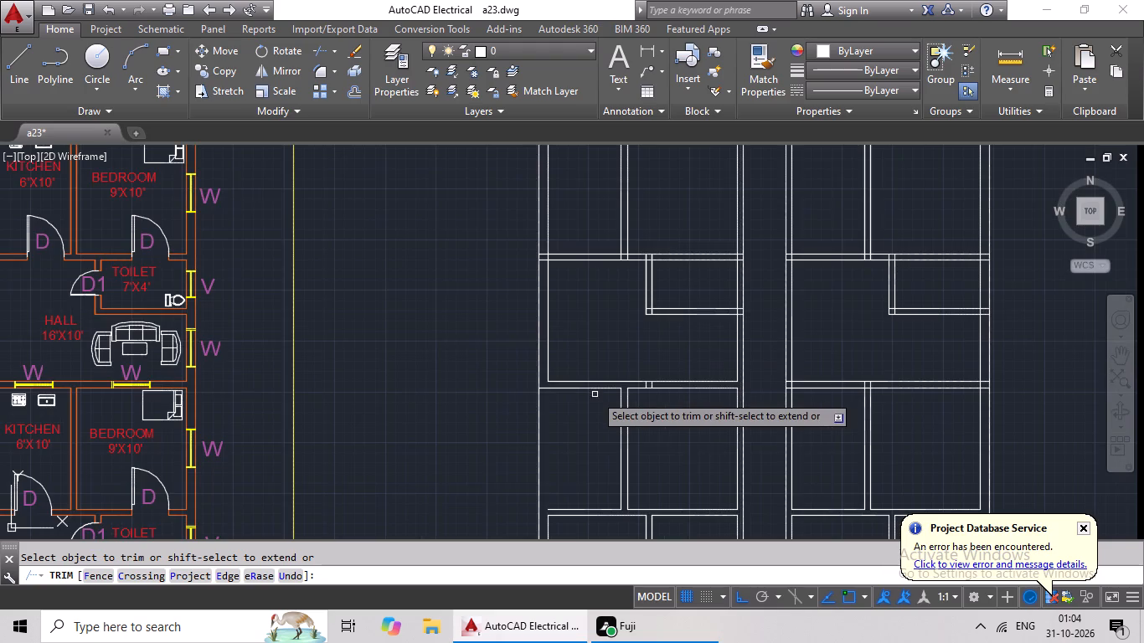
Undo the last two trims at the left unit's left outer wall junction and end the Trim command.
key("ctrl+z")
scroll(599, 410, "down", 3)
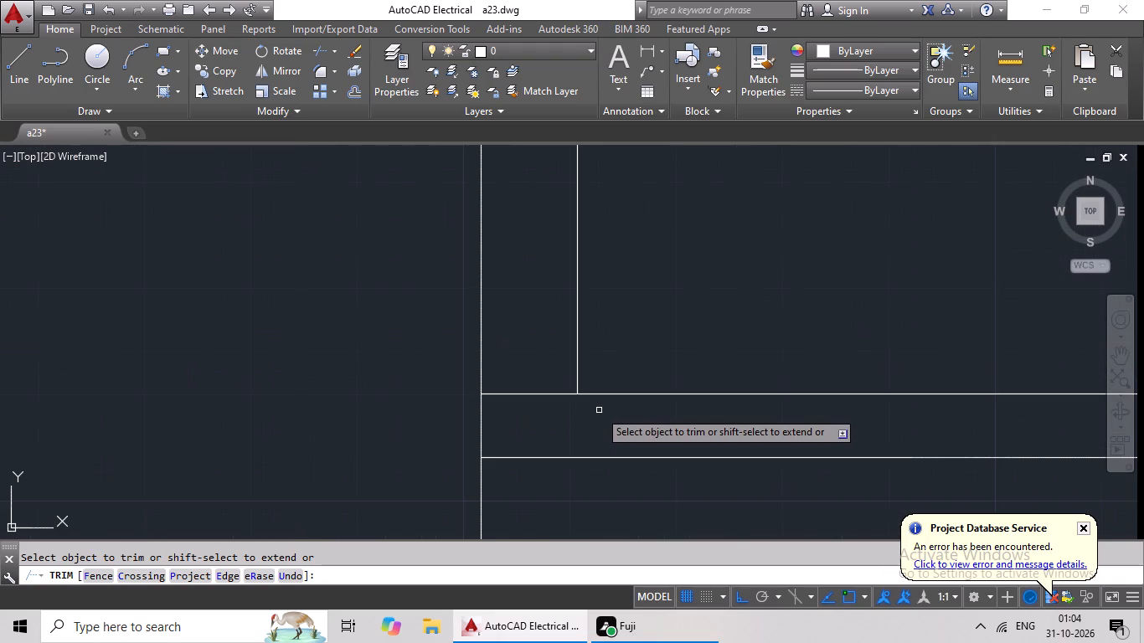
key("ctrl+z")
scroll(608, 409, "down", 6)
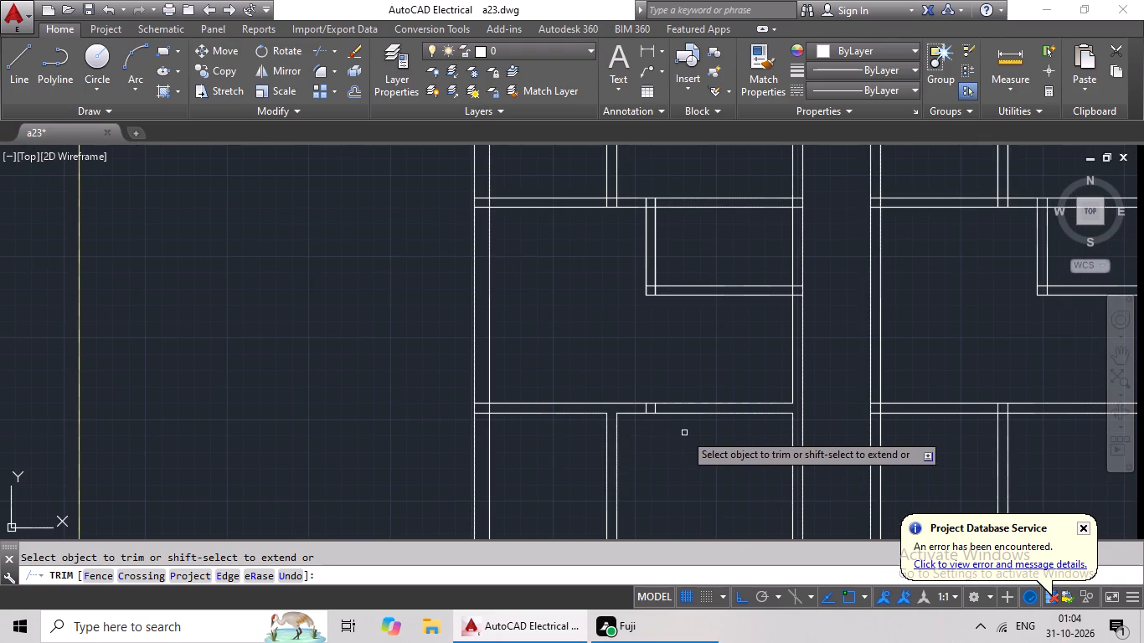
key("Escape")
Delete the two short leftover vertical lines inside the left unit's same horizontal wall, beside the long partition.
scroll(652, 409, "up", 4)
left_click_drag(739, 400, 604, 431)
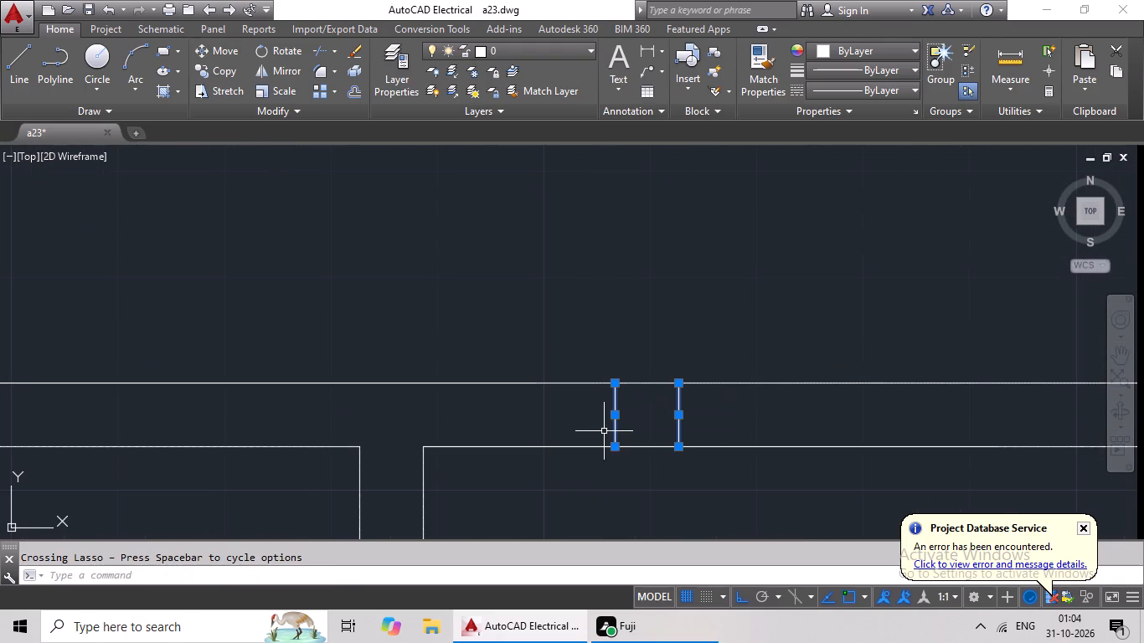
key("Delete")
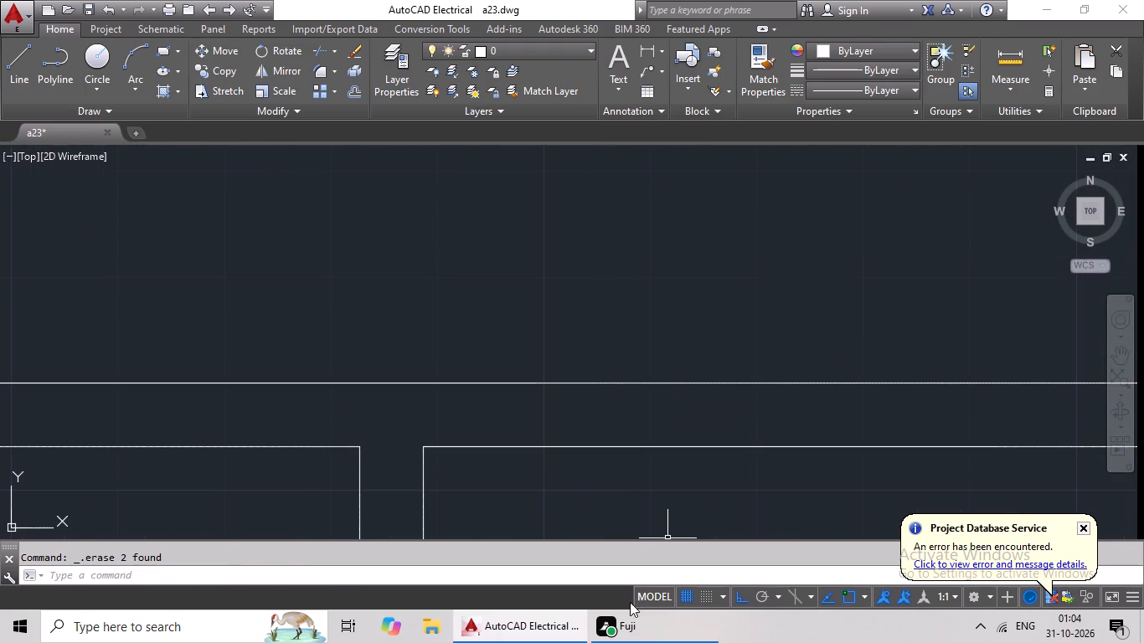
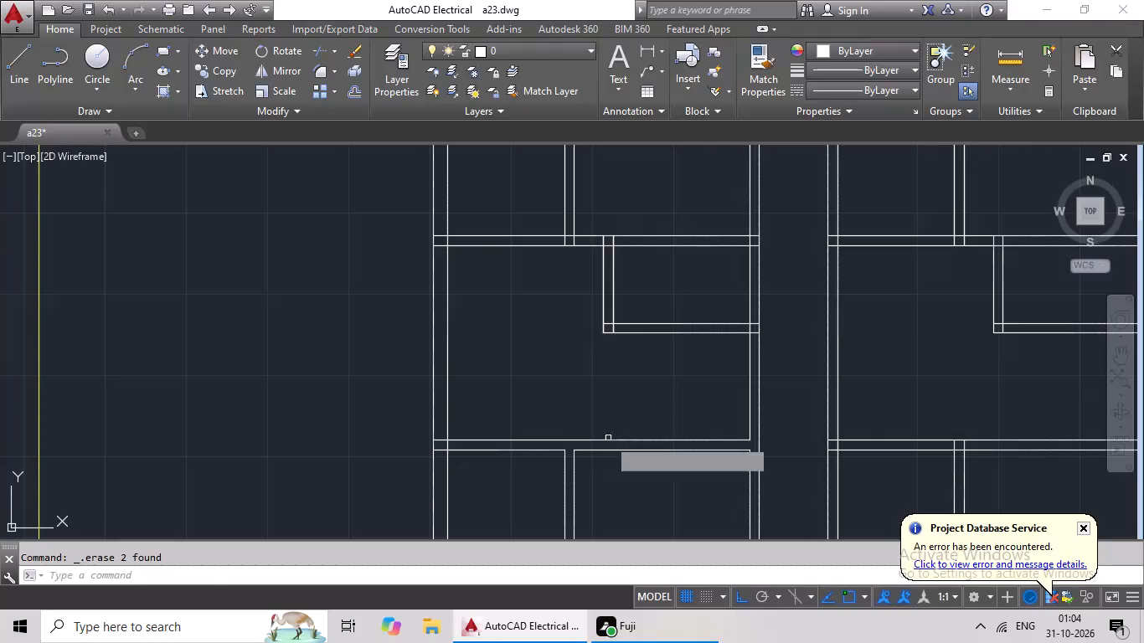
Restart Trim and clean the junction of the left unit's horizontal wall below the top toilet with its left outer wall.
key("space")
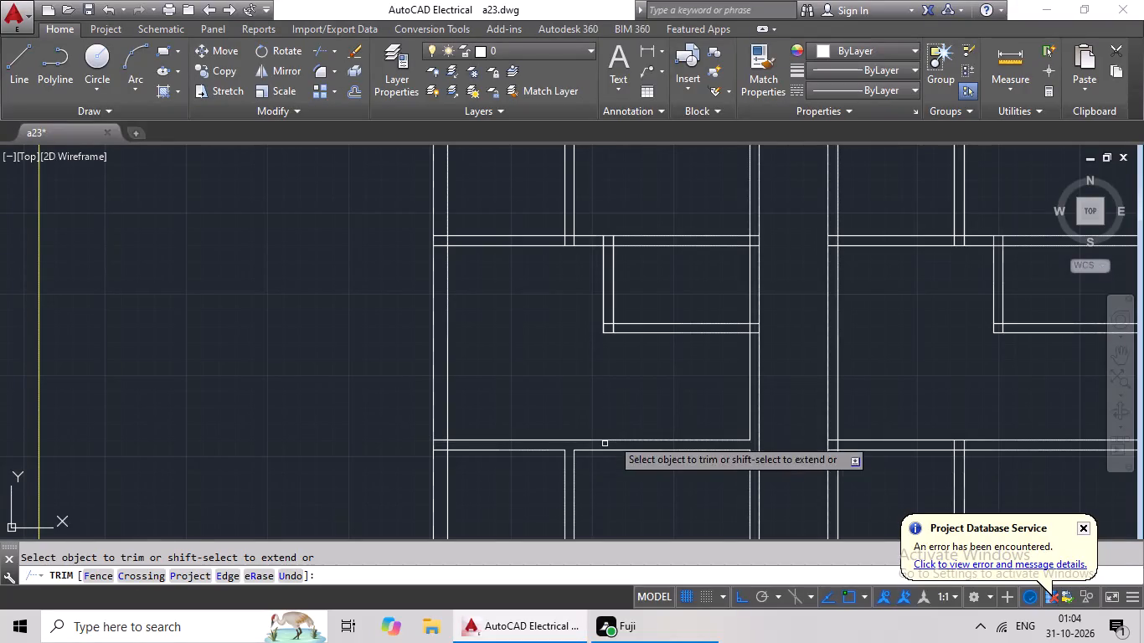
middle_click_drag(465, 466, 484, 255)
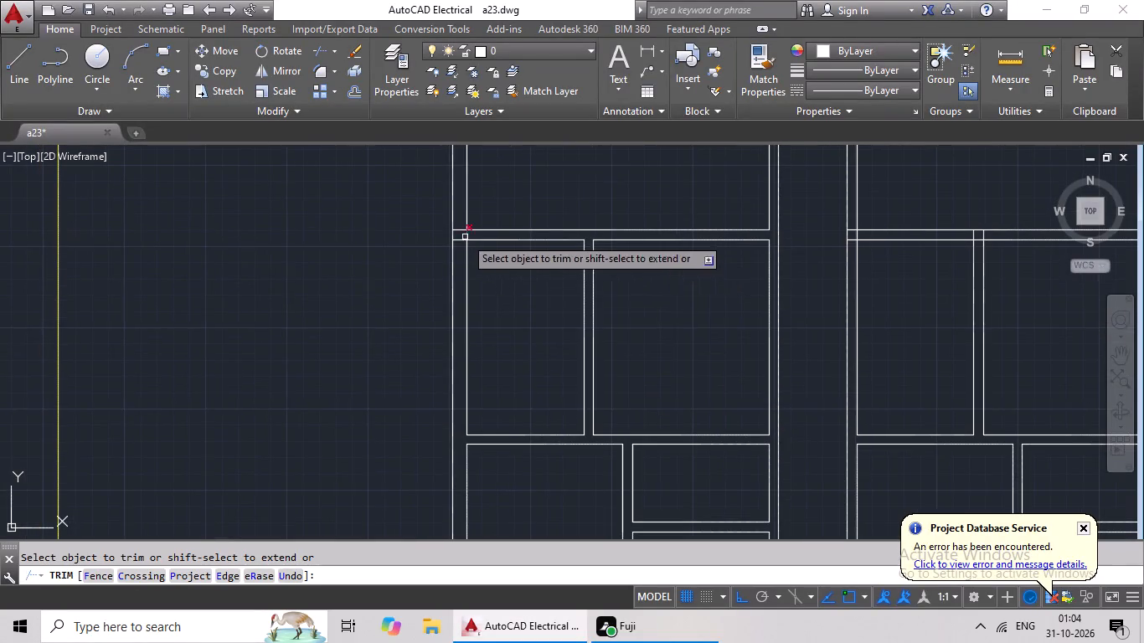
scroll(461, 219, "up", 4)
left_click_drag(466, 229, 424, 399)
left_click_drag(424, 399, 431, 392)
left_click_drag(569, 313, 472, 332)
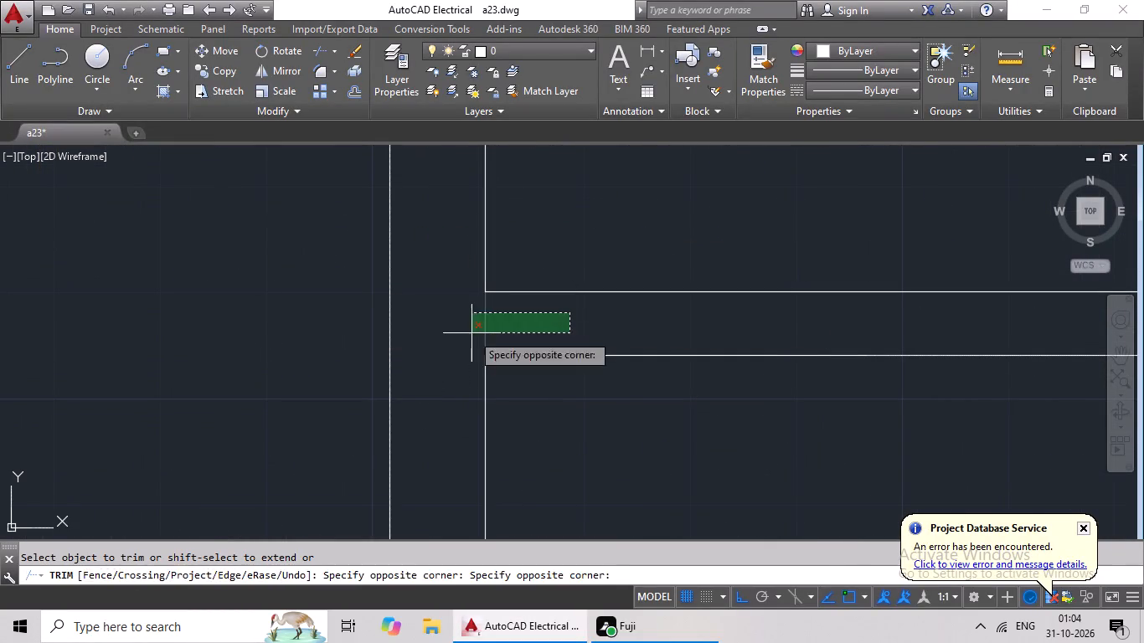
left_click(472, 333)
Trim the junction of the left unit's top toilet bottom wall with the unit's right wall.
scroll(525, 314, "down", 4)
middle_click_drag(577, 351, 489, 442)
middle_click_drag(811, 385, 722, 378)
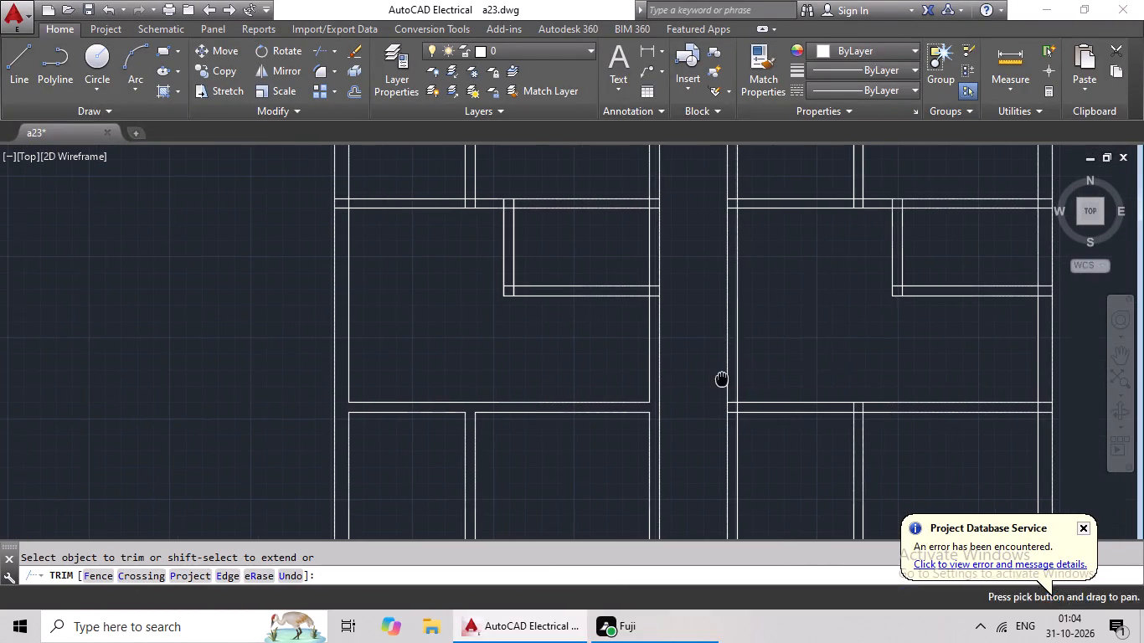
scroll(643, 276, "up", 4)
left_click_drag(735, 292, 717, 432)
left_click_drag(717, 431, 720, 421)
left_click_drag(732, 363, 595, 372)
left_click_drag(611, 368, 634, 364)
Trim the overlapping lines at the lower-left corner of the left unit's top toilet.
scroll(704, 353, "down", 3)
scroll(487, 347, "up", 4)
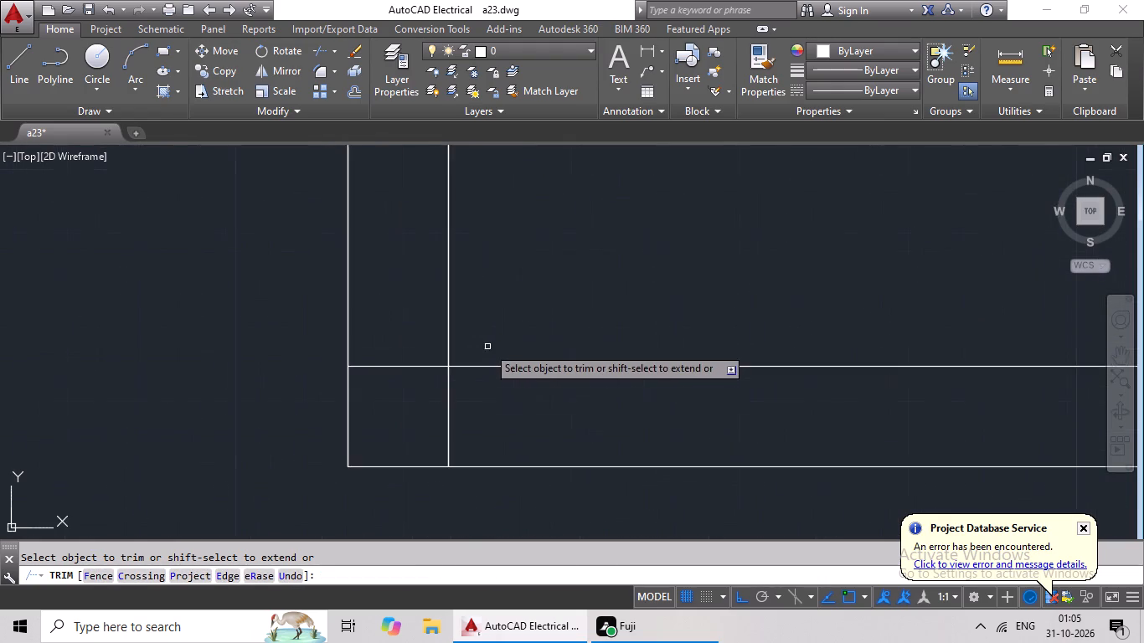
scroll(485, 394, "up", 2)
left_click_drag(523, 380, 194, 451)
left_click_drag(194, 451, 217, 435)
left_click_drag(253, 253, 249, 430)
left_click_drag(253, 421, 265, 418)
scroll(337, 400, "down", 4)
left_click_drag(336, 365, 324, 424)
left_click(329, 408)
Trim the junction of the left unit's uppermost interior horizontal wall with the unit's right wall.
scroll(351, 406, "down", 3)
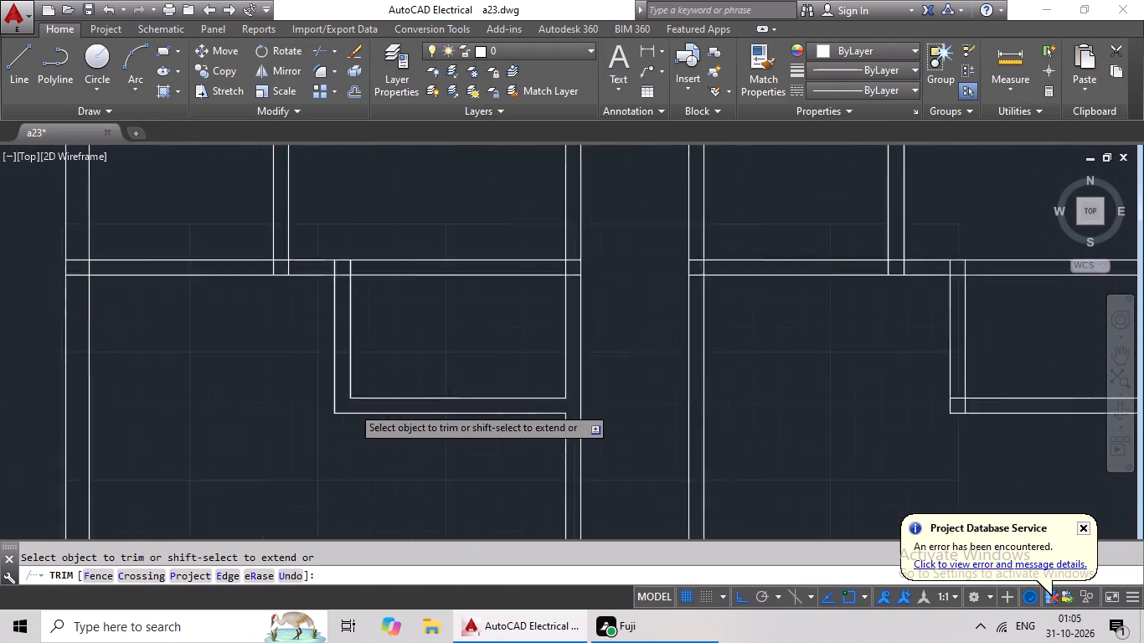
middle_click_drag(372, 405, 307, 524)
scroll(422, 438, "up", 4)
left_click_drag(439, 406, 433, 473)
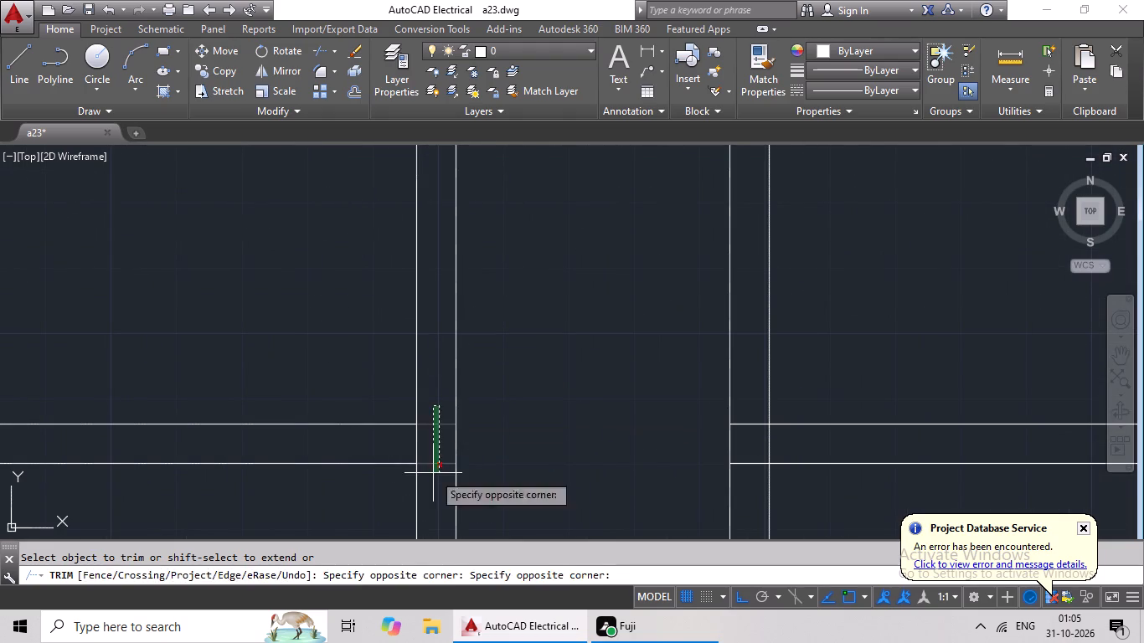
left_click(433, 473)
left_click_drag(437, 441, 384, 448)
left_click(384, 448)
Trim the partition lines inside the left unit's uppermost interior horizontal wall and open its junction with the toilet partition below.
scroll(429, 440, "down", 2)
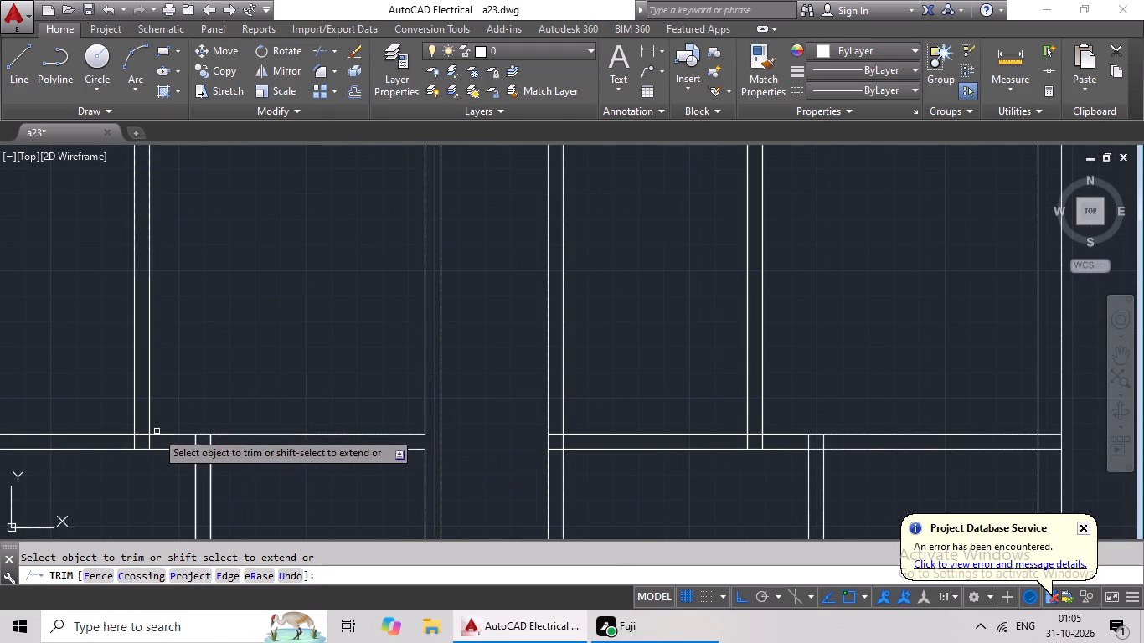
scroll(138, 441, "up", 4)
left_click_drag(701, 429, 66, 472)
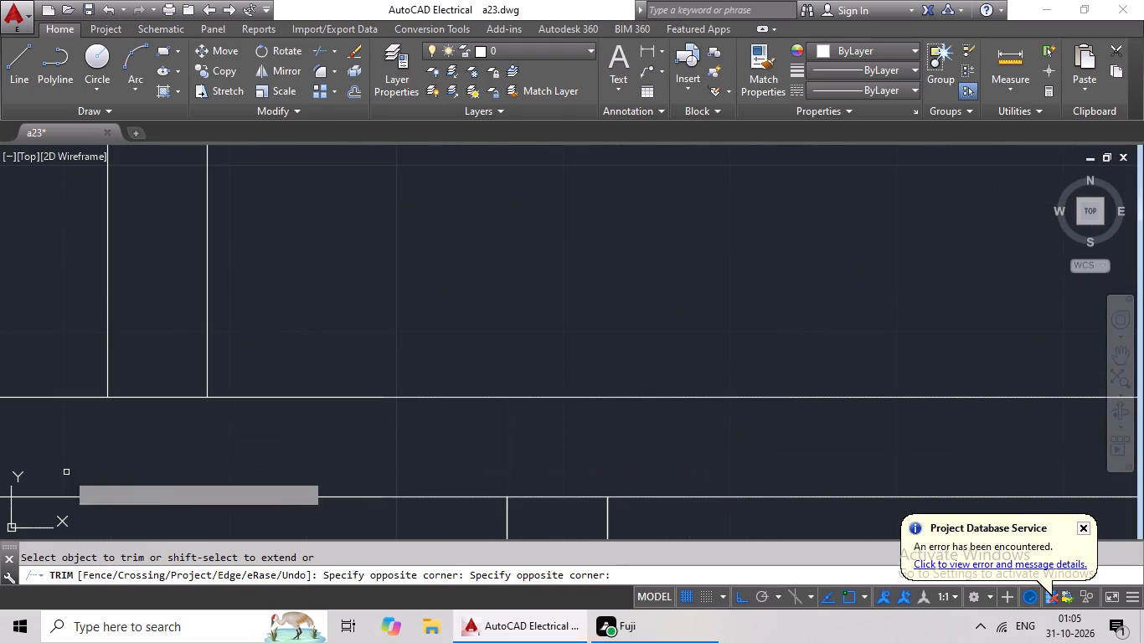
left_click_drag(556, 453, 540, 531)
left_click(564, 499)
Trim the junction of the left unit's uppermost interior horizontal wall with the left outer wall.
scroll(605, 448, "down", 5)
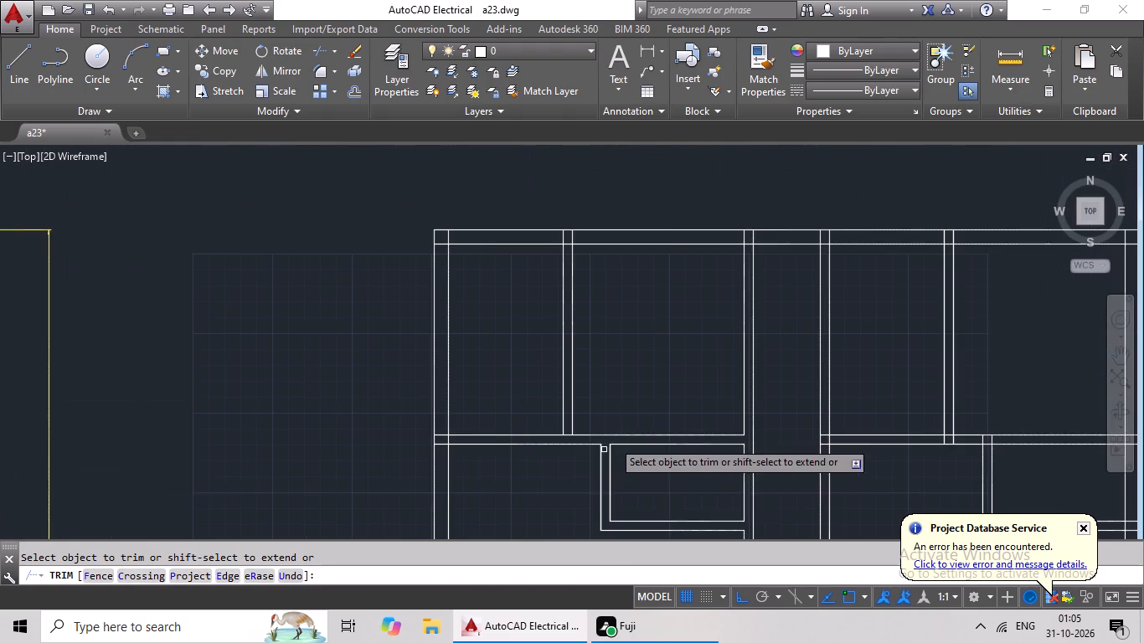
scroll(429, 442, "up", 4)
left_click_drag(493, 380, 476, 491)
left_click(476, 490)
left_click_drag(594, 427, 513, 459)
left_click(513, 459)
Trim the wall line between the two faces of the left unit's top bedroom partition at its lower end.
scroll(635, 440, "down", 3)
middle_click_drag(683, 430, 643, 454)
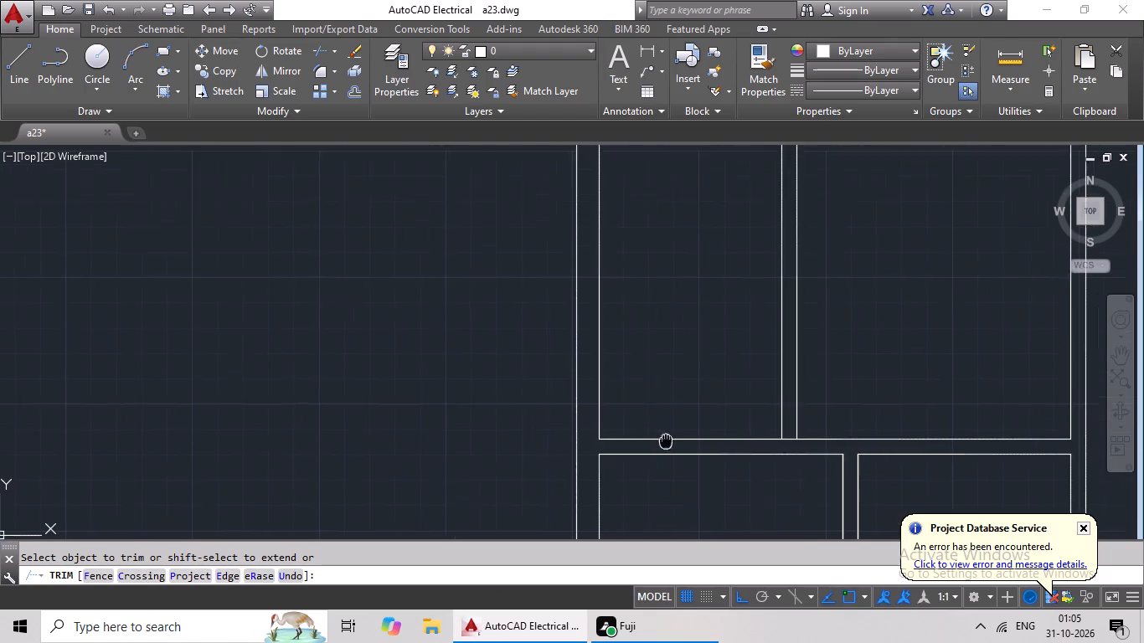
middle_click_drag(643, 454, 463, 525)
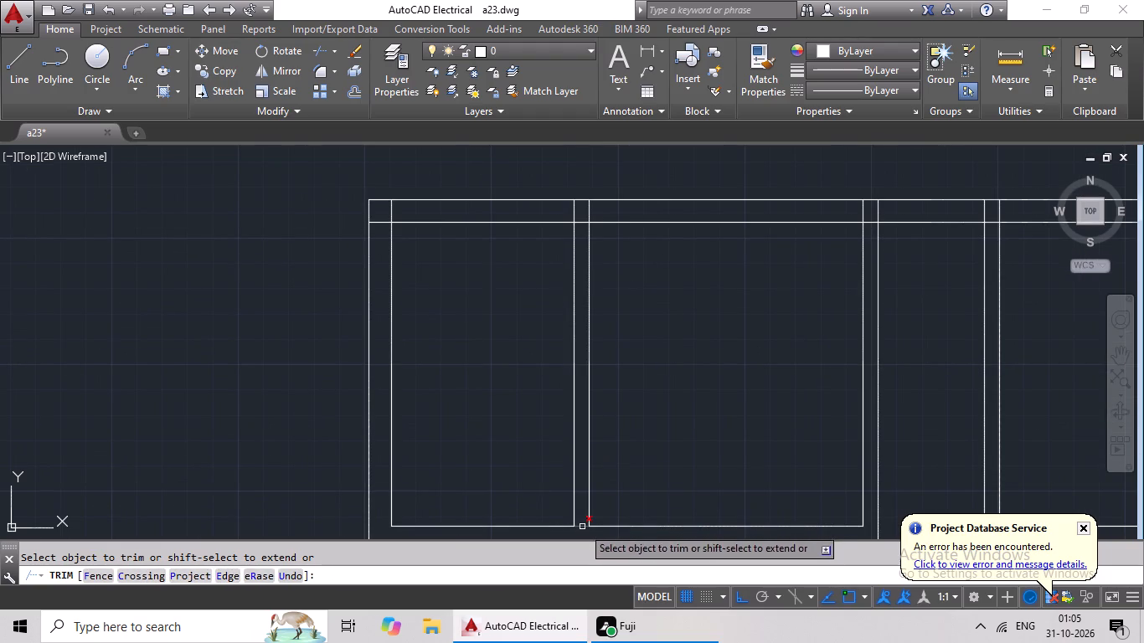
left_click(582, 527)
Trim the junction of the right unit's horizontal wall below the top toilet with its right outer wall.
scroll(631, 437, "down", 2)
middle_click_drag(652, 424, 580, 450)
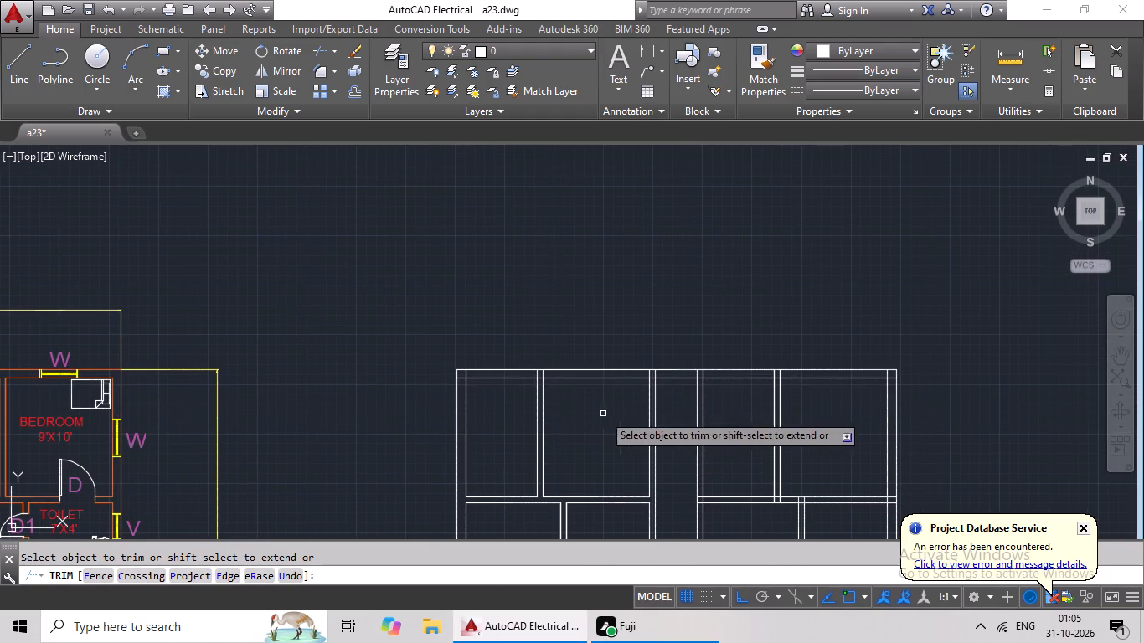
scroll(780, 385, "down", 2)
middle_click_drag(798, 428, 687, 357)
middle_click_drag(702, 481, 665, 438)
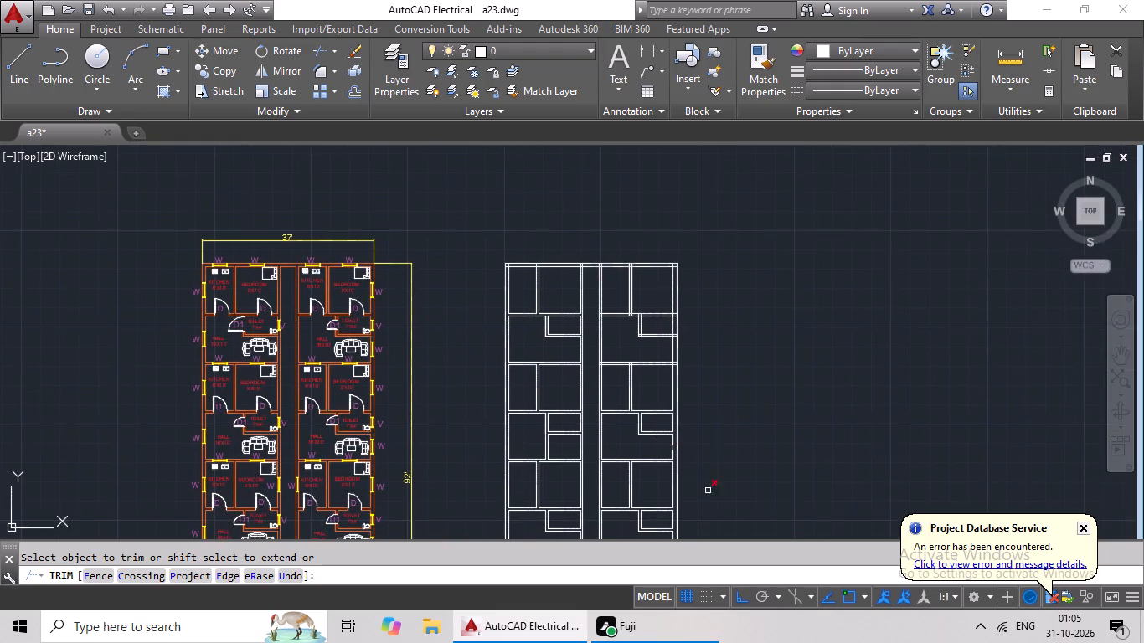
scroll(677, 409, "up", 5)
scroll(322, 390, "down", 3)
middle_click_drag(341, 371, 374, 414)
scroll(444, 329, "up", 3)
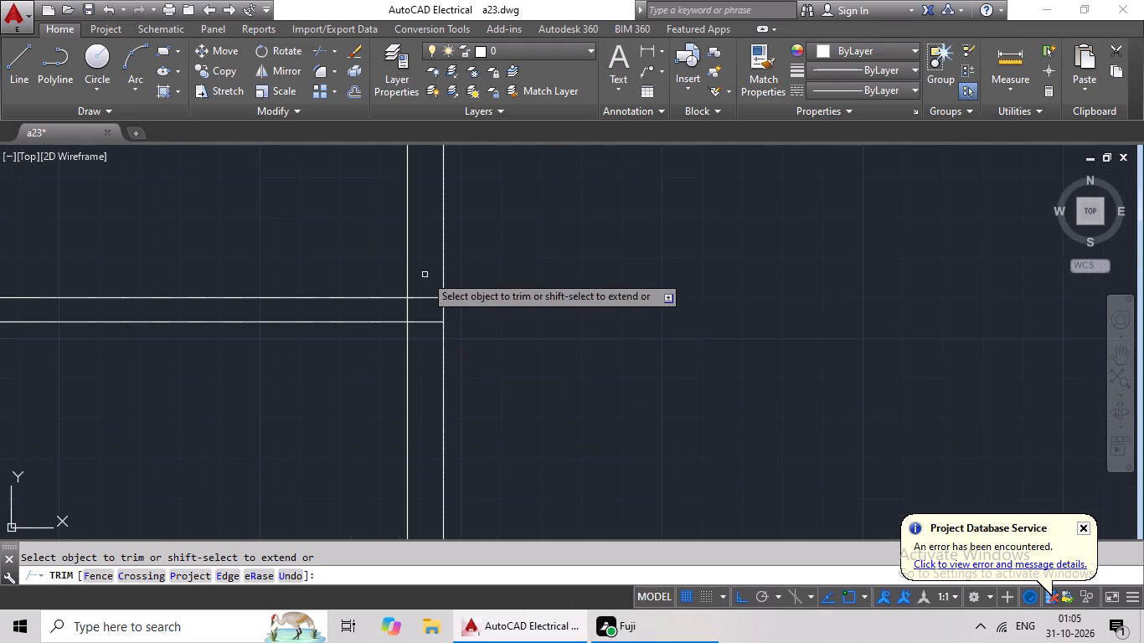
scroll(425, 275, "up", 3)
left_click_drag(422, 307, 387, 497)
left_click_drag(423, 376, 275, 451)
left_click_drag(275, 452, 309, 459)
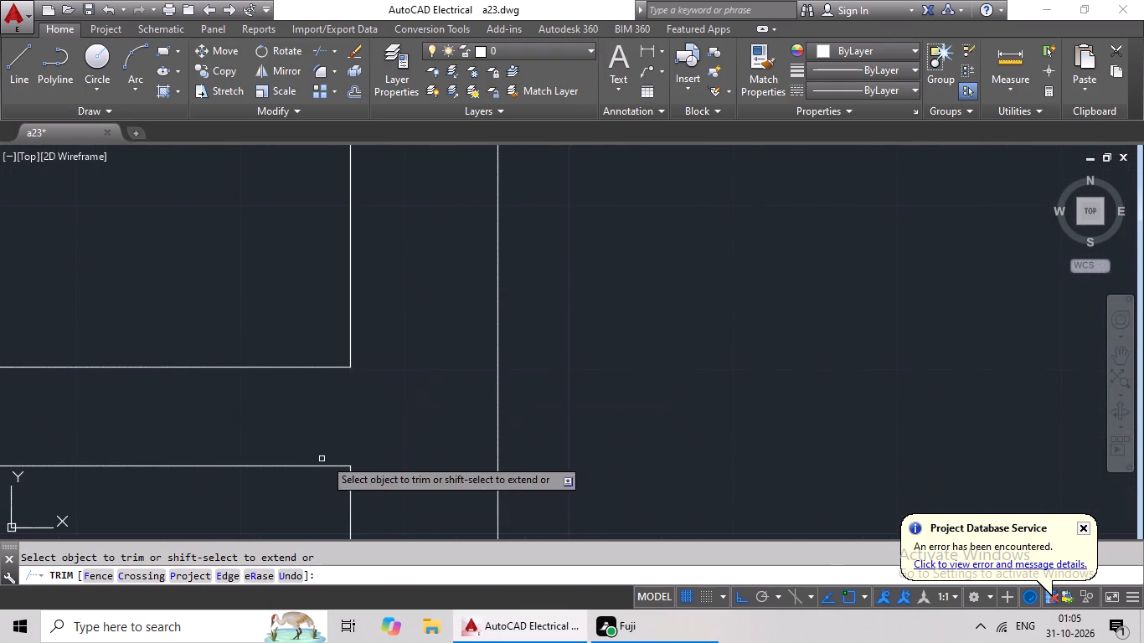
Trim the junction of the right unit's same horizontal wall with the partition below it.
scroll(345, 450, "down", 4)
scroll(219, 422, "down", 1)
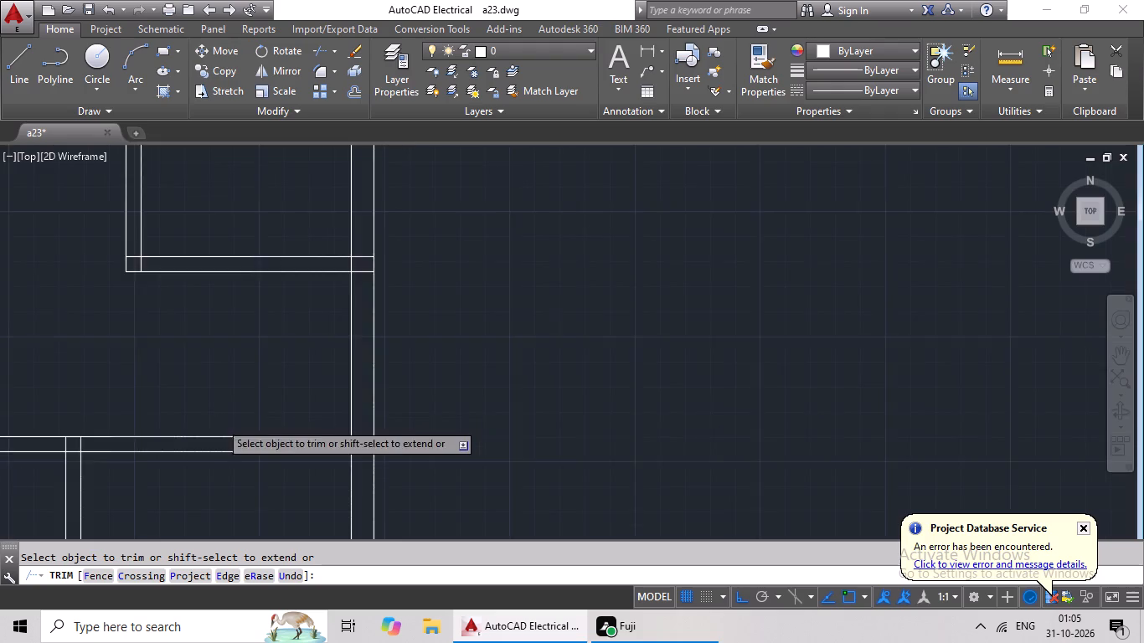
scroll(219, 422, "down", 1)
middle_click_drag(106, 466, 358, 404)
scroll(415, 369, "up", 4)
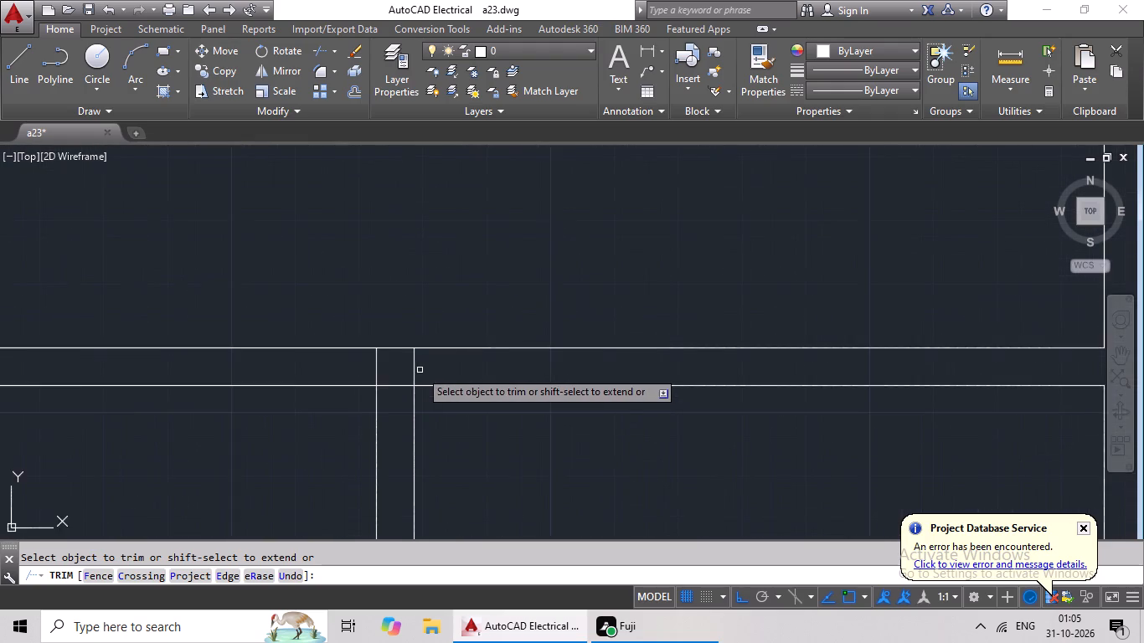
scroll(420, 370, "up", 2)
left_click_drag(484, 348, 264, 404)
left_click_drag(264, 404, 279, 394)
left_click_drag(345, 371, 343, 464)
left_click(343, 459)
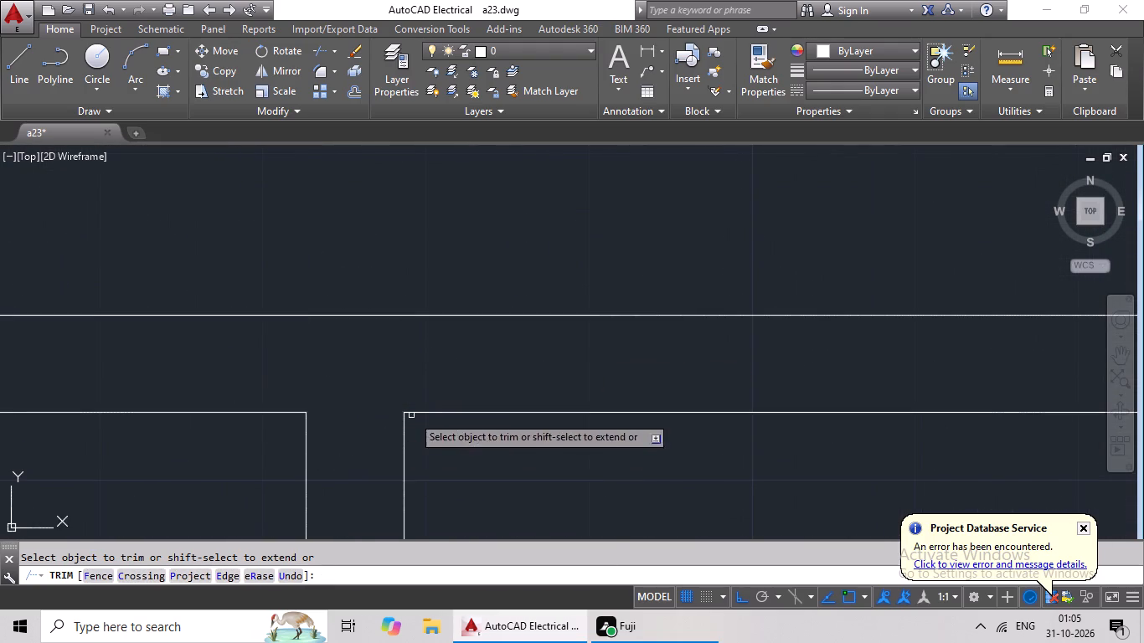
Trim the junction of the right unit's same horizontal wall with the unit's left wall.
scroll(415, 414, "down", 3)
middle_click_drag(269, 431, 435, 401)
scroll(260, 373, "up", 3)
left_click_drag(351, 342, 286, 355)
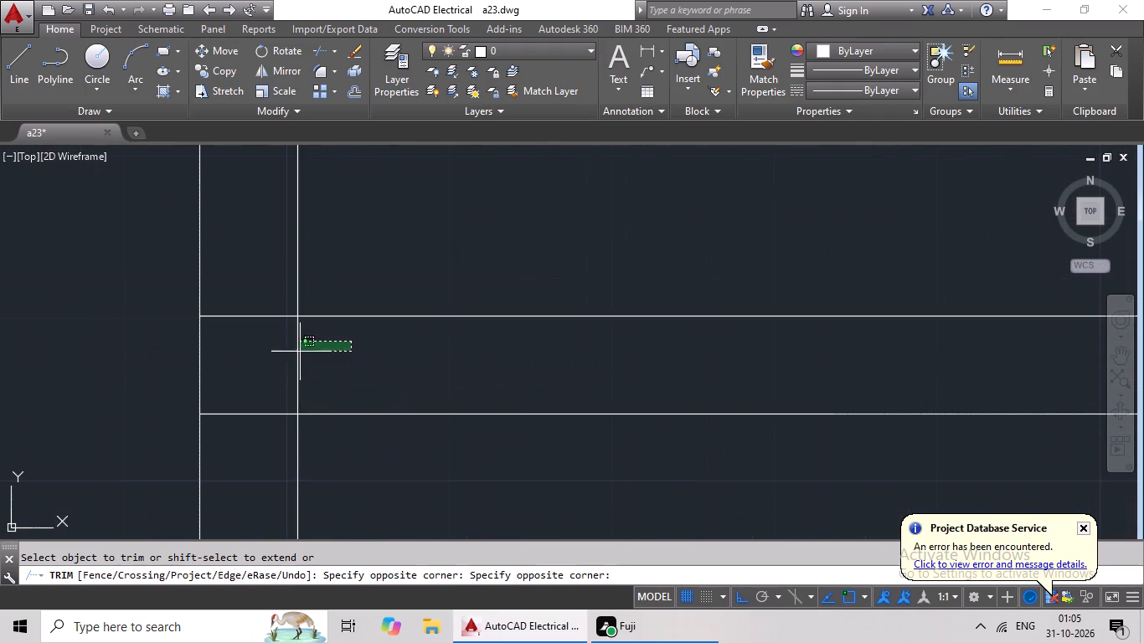
left_click_drag(286, 355, 244, 364)
left_click_drag(244, 364, 244, 349)
left_click_drag(215, 257, 251, 418)
left_click(251, 418)
Trim the junction of the right unit's top toilet bottom wall with the right outer wall.
scroll(343, 331, "down", 4)
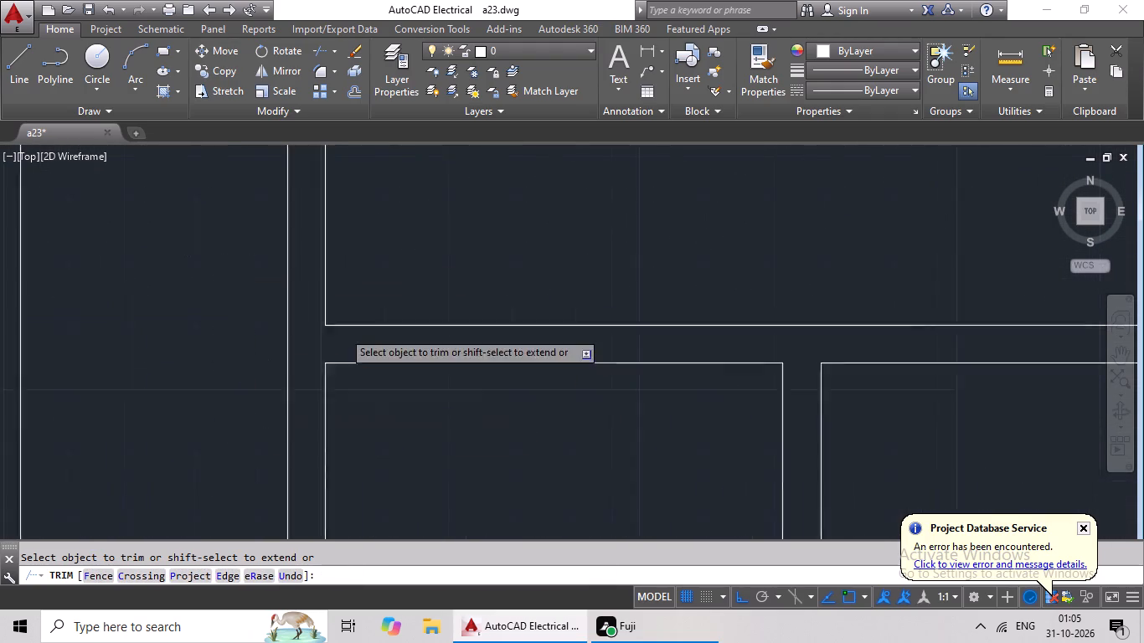
middle_click_drag(402, 281, 333, 424)
scroll(750, 290, "up", 3)
left_click_drag(740, 294, 709, 421)
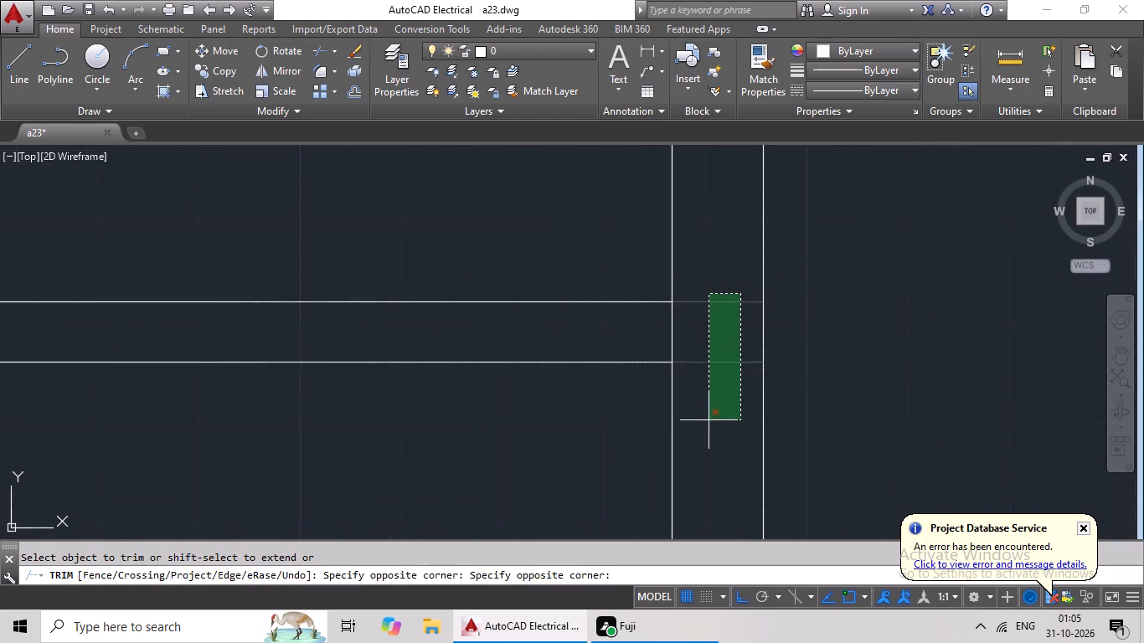
left_click_drag(709, 421, 709, 420)
left_click_drag(707, 408, 705, 388)
left_click_drag(682, 335, 630, 344)
left_click_drag(630, 344, 647, 340)
Trim the overlapping lines at the lower-left corner of the right unit's top toilet.
scroll(680, 334, "down", 2)
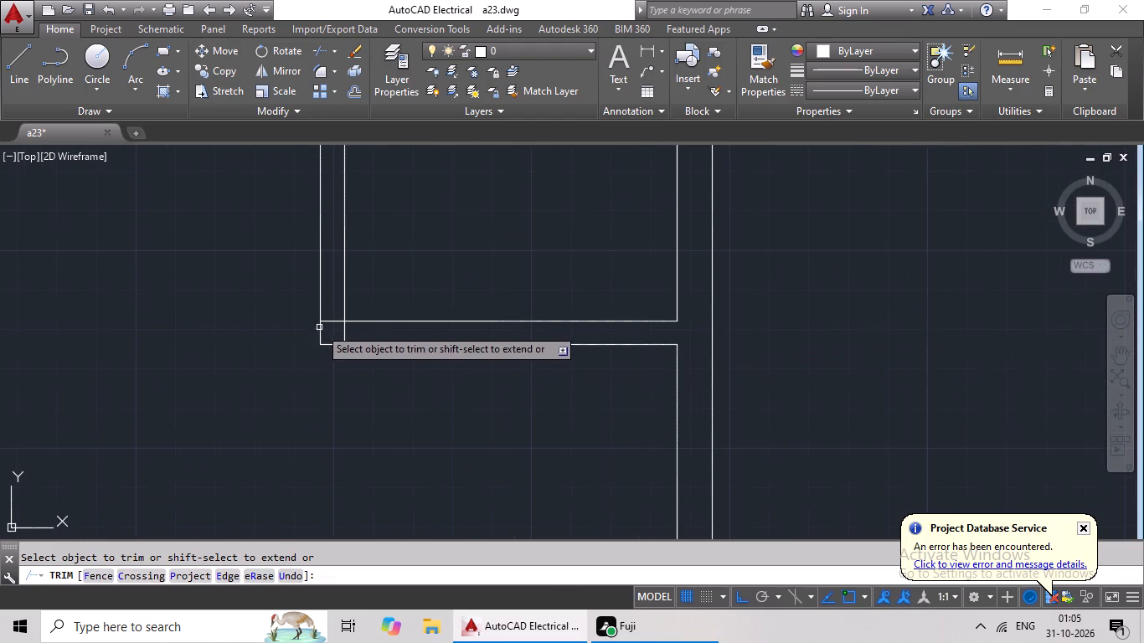
scroll(321, 327, "up", 3)
scroll(394, 327, "up", 3)
left_click_drag(590, 322, 371, 416)
left_click(371, 416)
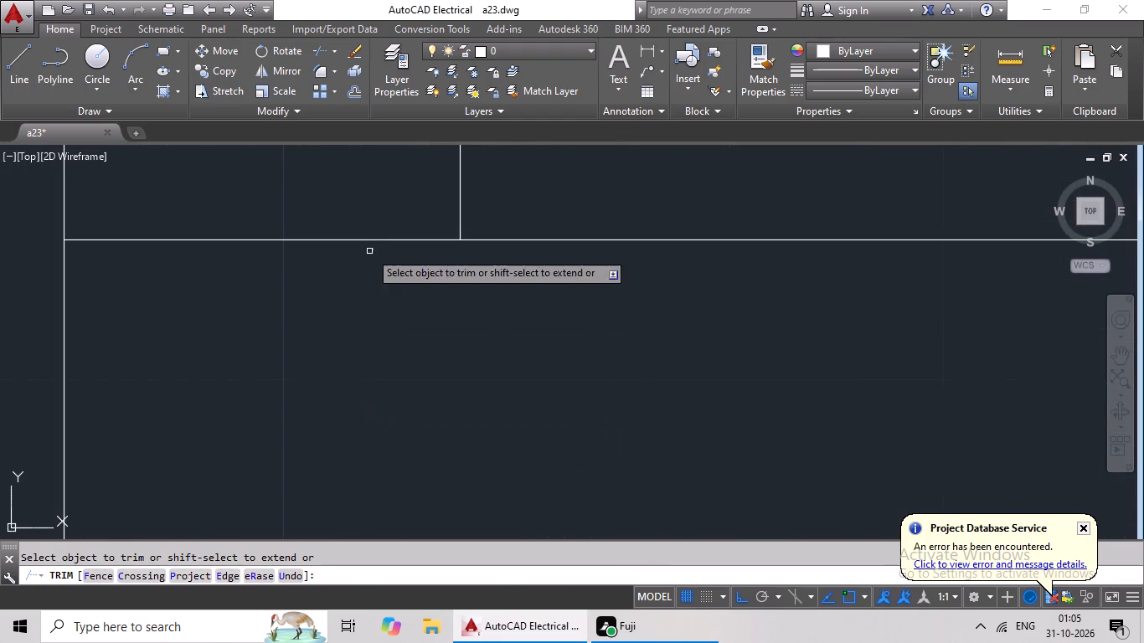
left_click_drag(370, 222, 327, 334)
left_click(327, 333)
Trim the junction of the right unit's uppermost interior horizontal wall with the right outer wall.
scroll(374, 316, "down", 4)
middle_click_drag(477, 282, 317, 494)
scroll(347, 406, "down", 3)
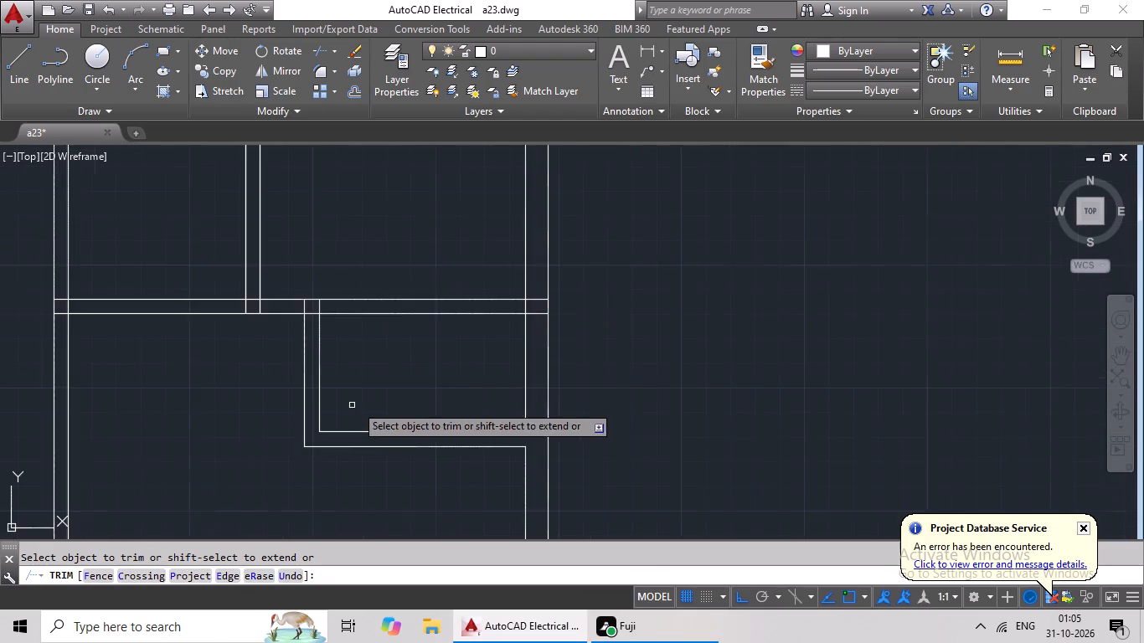
middle_click_drag(386, 383, 352, 436)
scroll(502, 367, "up", 4)
left_click_drag(499, 252, 467, 482)
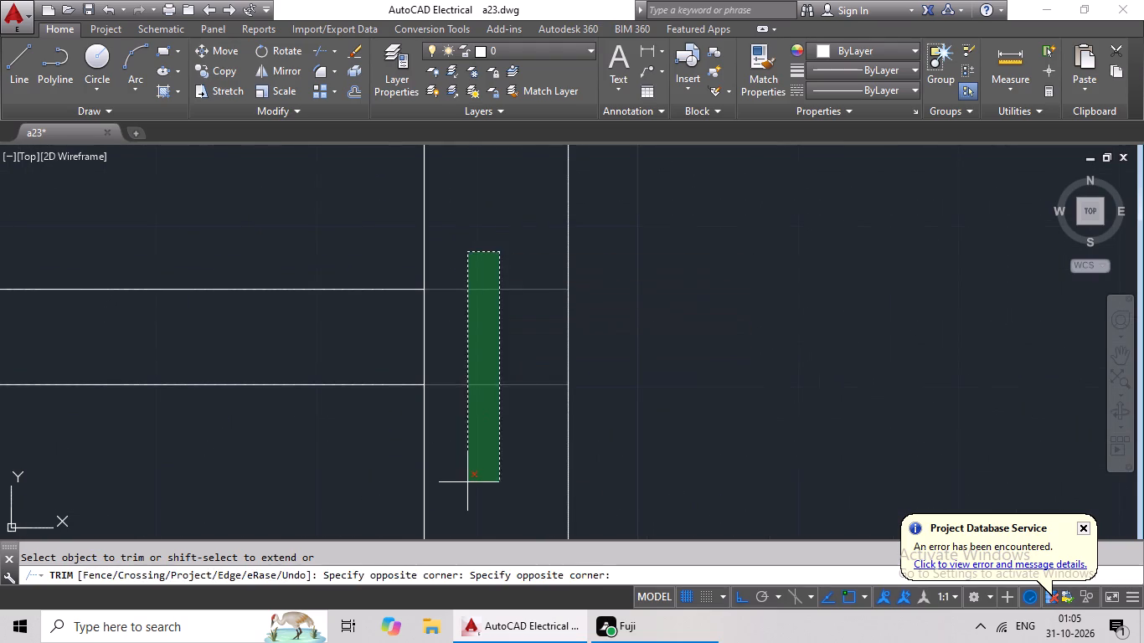
left_click_drag(467, 482, 467, 484)
left_click_drag(465, 476, 470, 460)
left_click_drag(492, 342, 356, 366)
left_click_drag(356, 366, 379, 368)
Trim the junction of the right unit's uppermost interior horizontal wall with the toilet partition below it.
scroll(435, 368, "down", 3)
middle_click_drag(165, 401, 208, 411)
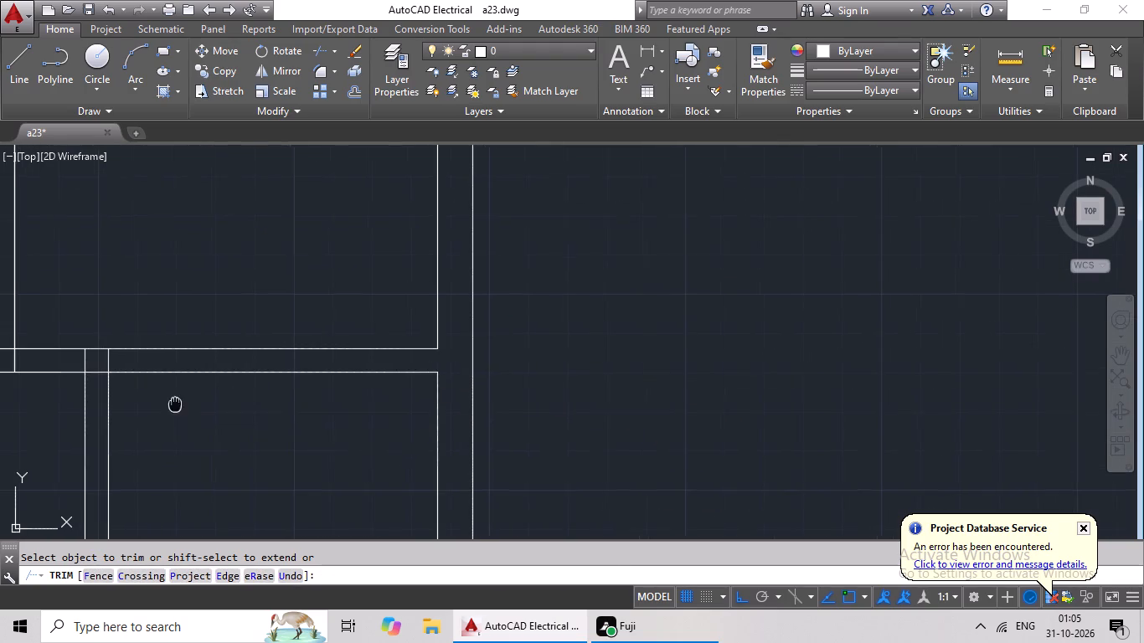
middle_click_drag(208, 411, 345, 424)
scroll(281, 392, "up", 3)
left_click_drag(384, 360, 112, 366)
left_click_drag(101, 366, 111, 368)
left_click_drag(226, 365, 225, 363)
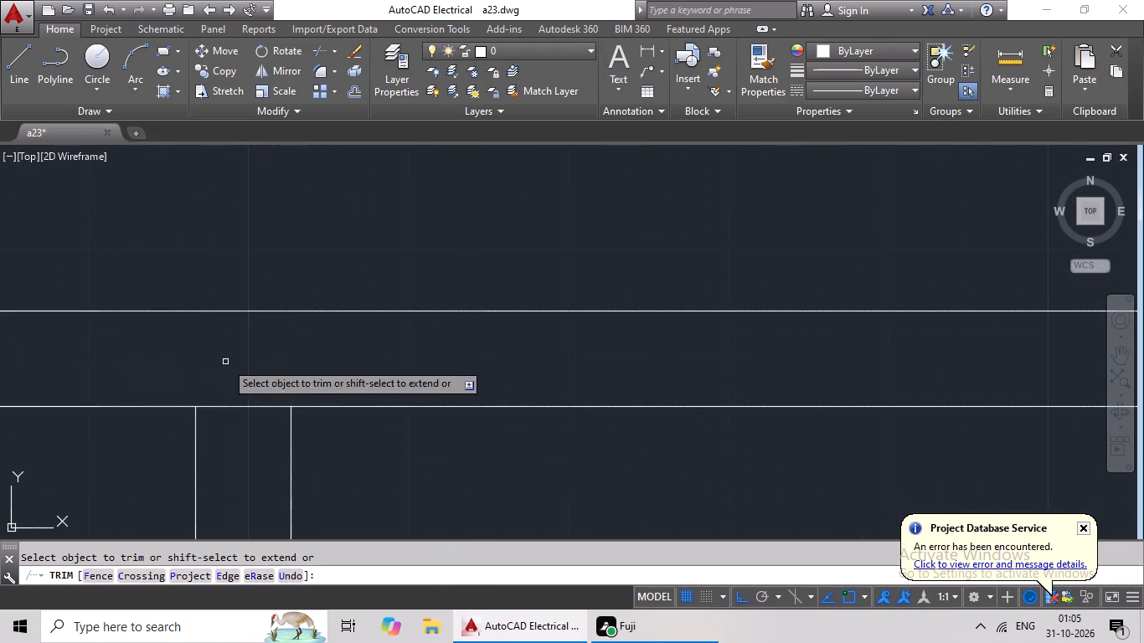
left_click_drag(225, 363, 252, 472)
left_click_drag(253, 469, 265, 465)
Trim the junction of the right unit's uppermost interior horizontal wall with the bedroom partition above it.
scroll(363, 445, "down", 2)
middle_click_drag(453, 450, 606, 450)
scroll(333, 410, "up", 3)
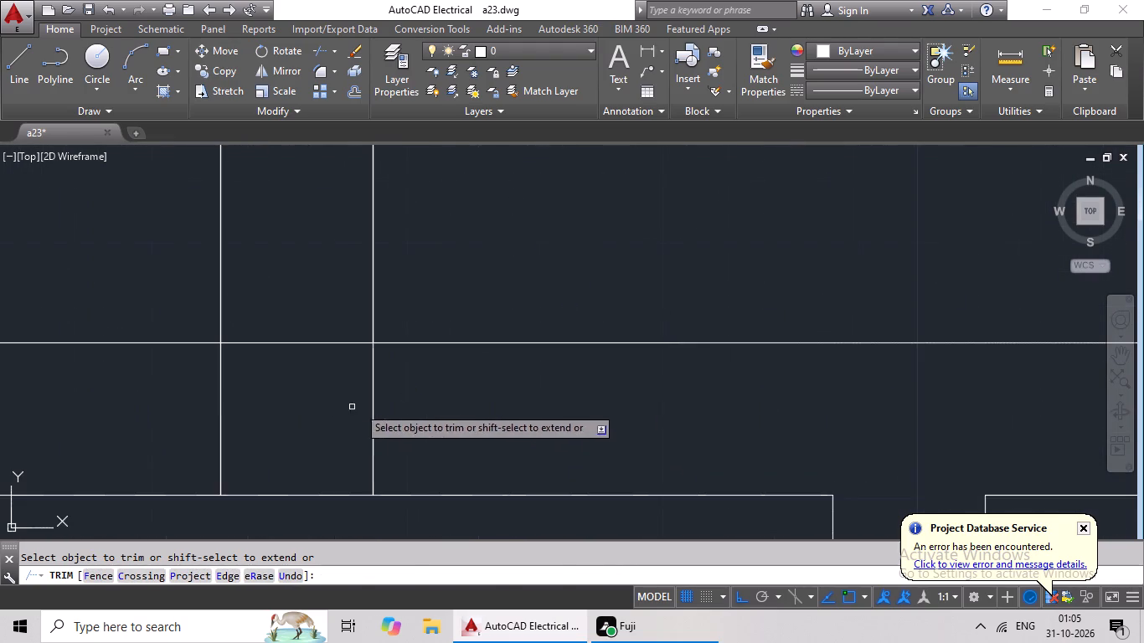
left_click_drag(443, 396, 100, 428)
left_click(100, 428)
left_click_drag(299, 263, 281, 404)
left_click(281, 404)
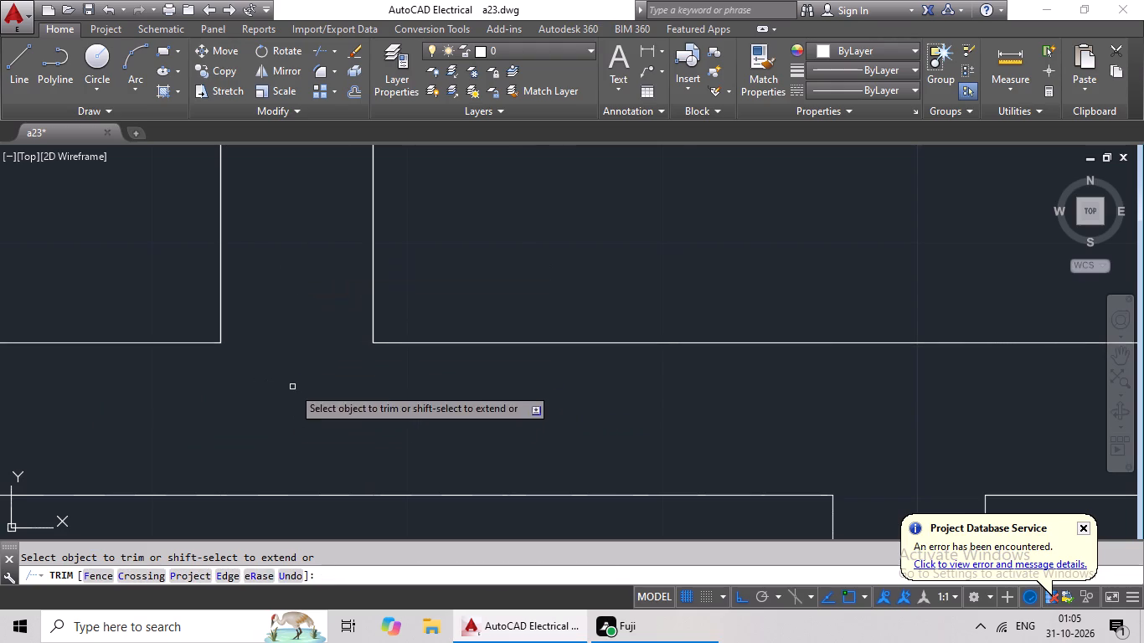
Trim the junction of the right unit's uppermost interior horizontal wall with the unit's left wall.
scroll(292, 387, "down", 5)
scroll(253, 442, "down", 2)
middle_click_drag(265, 444, 316, 358)
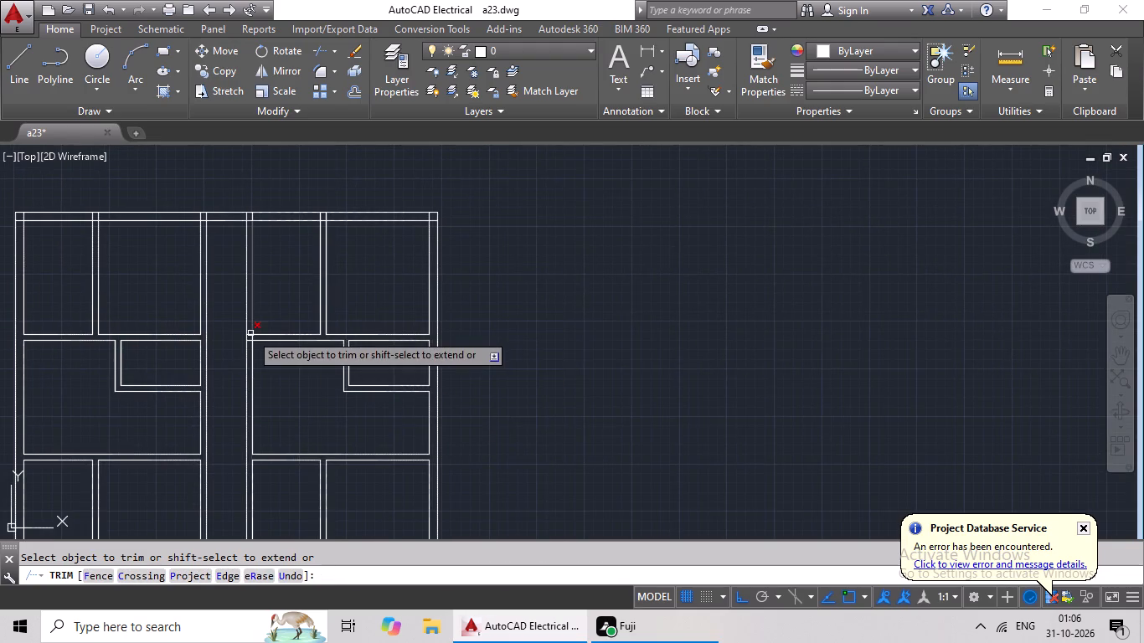
scroll(250, 334, "up", 7)
left_click_drag(302, 337, 229, 358)
left_click(228, 362)
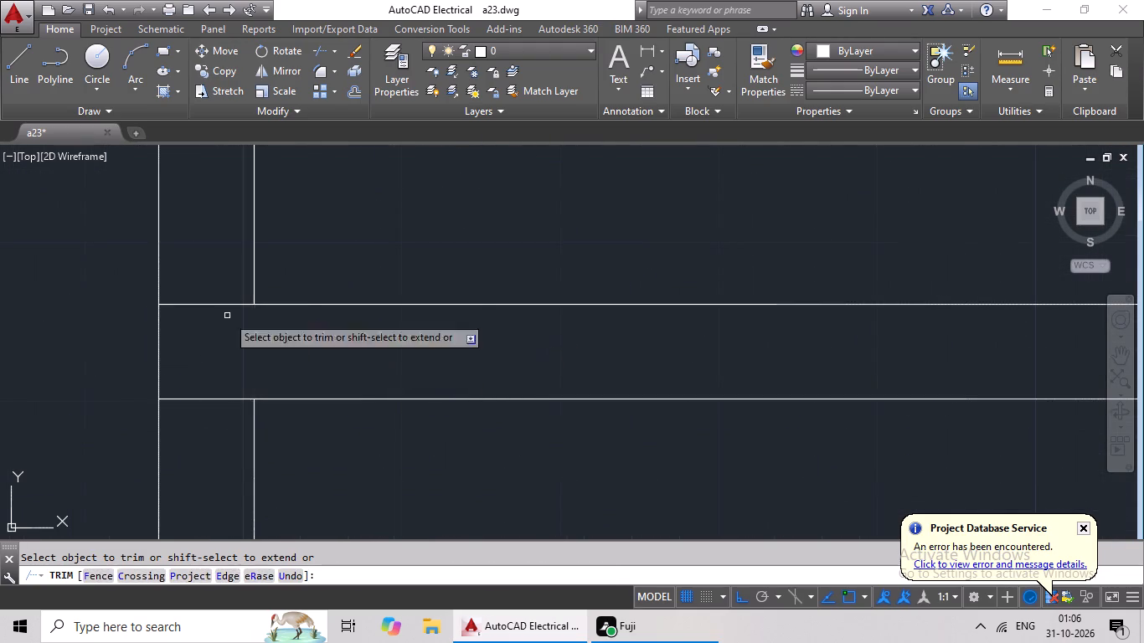
left_click_drag(227, 266, 199, 404)
left_click(199, 404)
Trim the overlapping inner wall lines at the top-right outer corner of the building.
scroll(284, 358, "down", 4)
scroll(392, 388, "down", 1)
middle_click_drag(394, 407, 377, 506)
middle_click_drag(539, 349, 409, 443)
scroll(468, 380, "up", 4)
left_click_drag(455, 322, 453, 412)
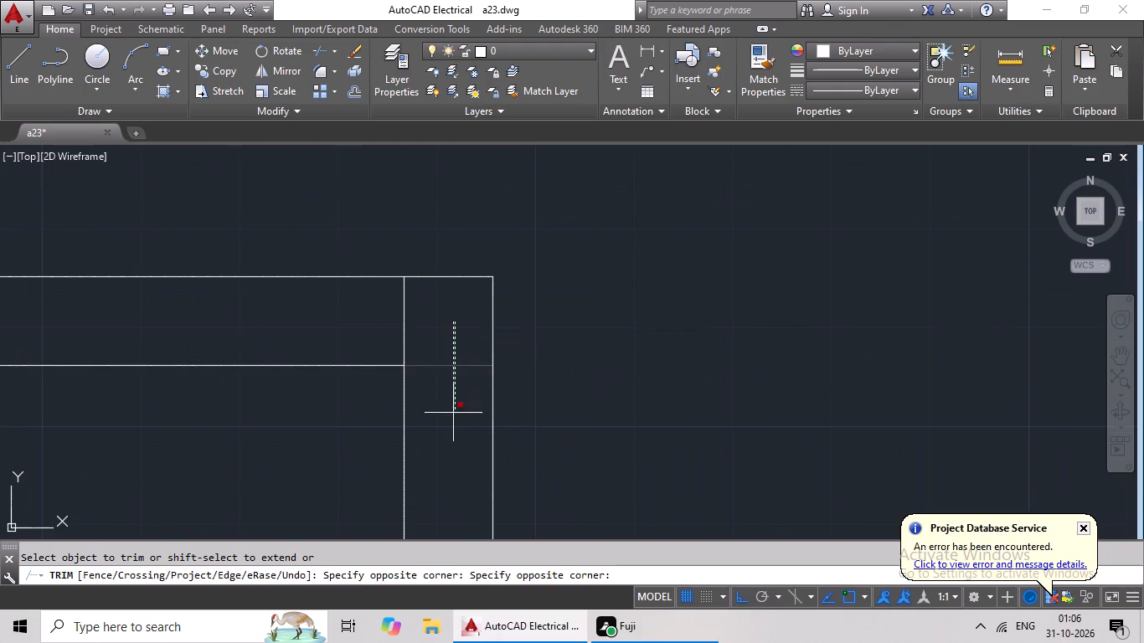
left_click_drag(453, 412, 453, 410)
left_click_drag(453, 410, 451, 388)
left_click_drag(441, 294, 313, 322)
left_click(324, 323)
Trim the junction of the top outer wall with the right unit's bedroom partition.
scroll(404, 316, "down", 3)
middle_click_drag(267, 378, 497, 382)
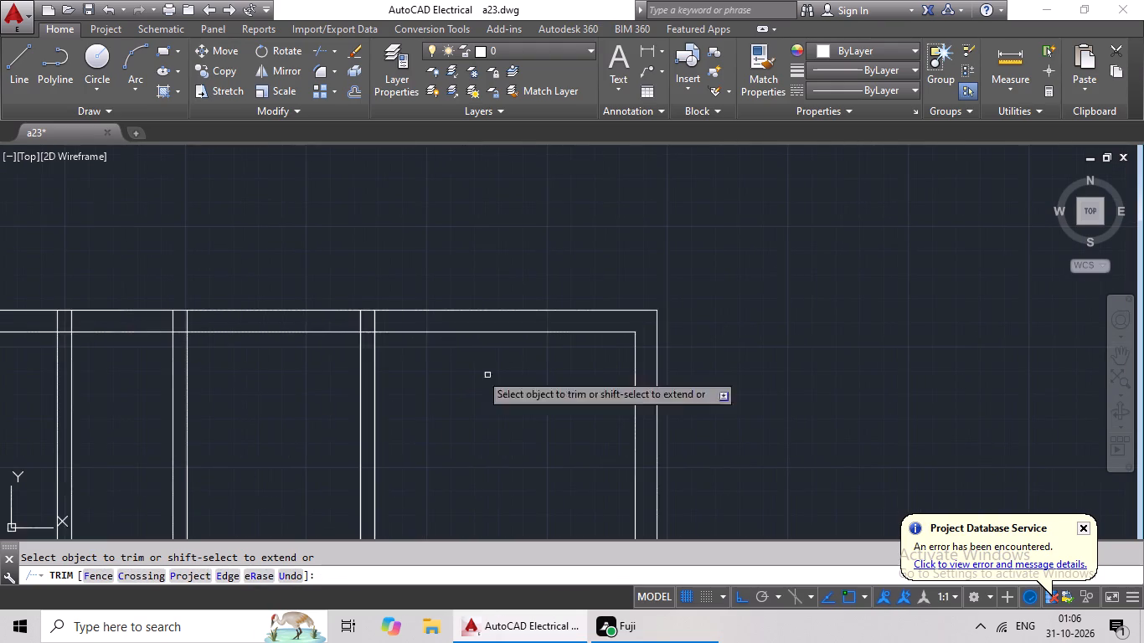
scroll(300, 314, "up", 4)
left_click_drag(929, 321, 516, 411)
left_click(516, 409)
left_click_drag(687, 377, 727, 428)
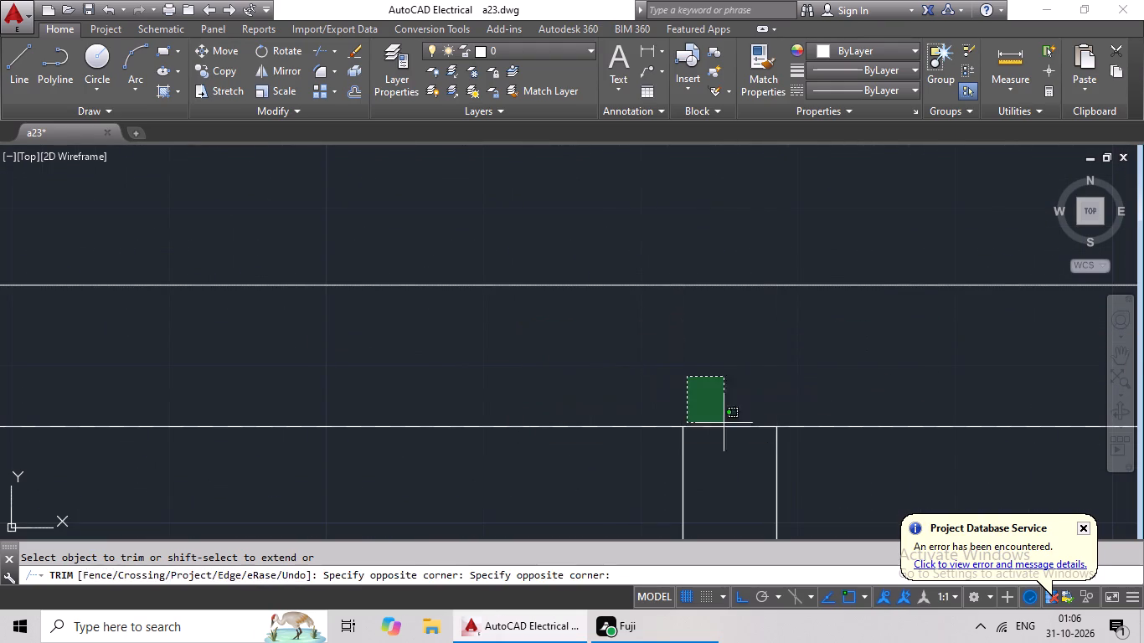
left_click_drag(727, 428, 761, 480)
left_click_drag(761, 480, 770, 469)
Trim the junction of the top outer wall with the right unit's left wall along the central passage.
scroll(770, 456, "down", 4)
scroll(619, 437, "up", 4)
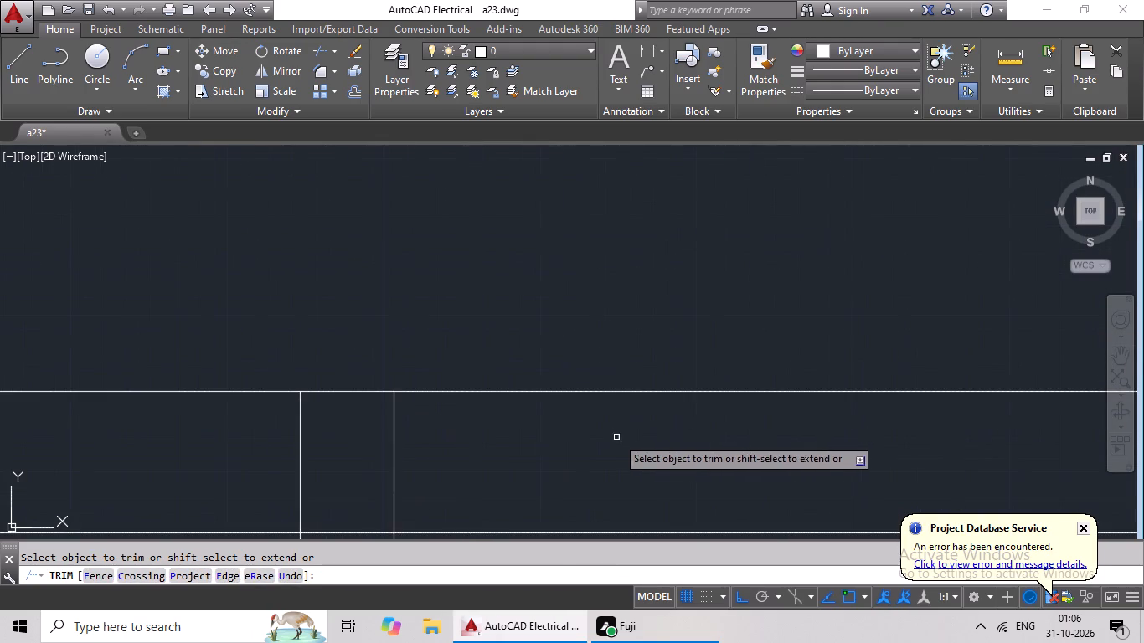
left_click_drag(559, 432, 82, 460)
left_click(82, 460)
scroll(321, 456, "down", 3)
middle_click_drag(355, 443, 383, 358)
left_click_drag(363, 383, 363, 424)
left_click(363, 423)
left_click(256, 429)
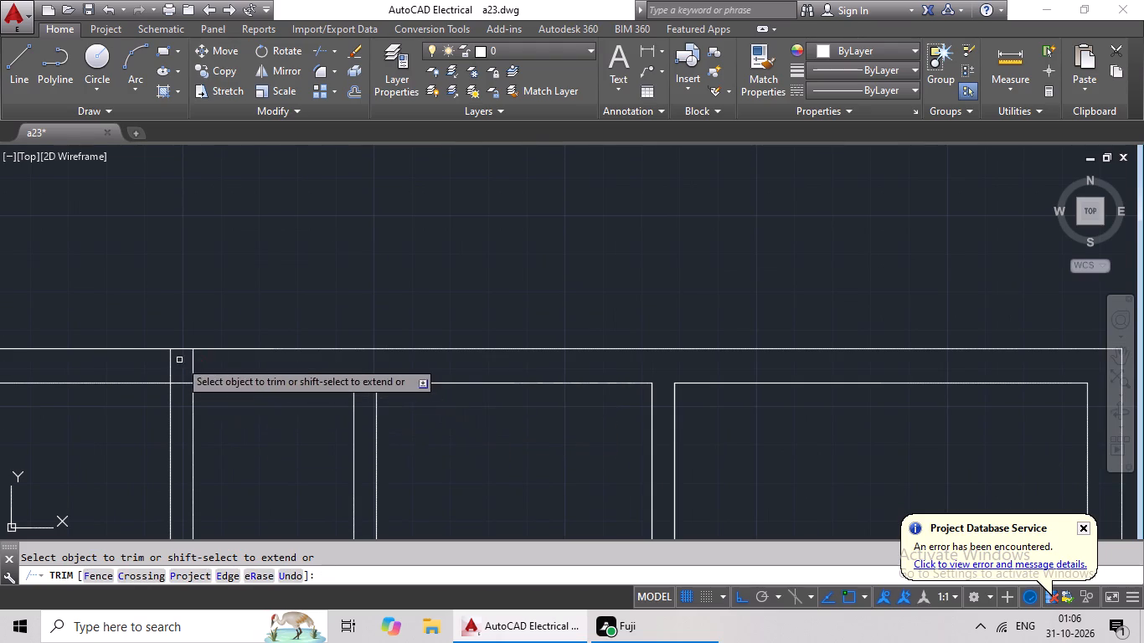
Trim the junction of the top outer wall with the left unit's right wall along the central passage.
scroll(178, 360, "up", 3)
left_click_drag(328, 358, 111, 402)
left_click(111, 402)
left_click_drag(173, 386, 174, 474)
left_click(175, 472)
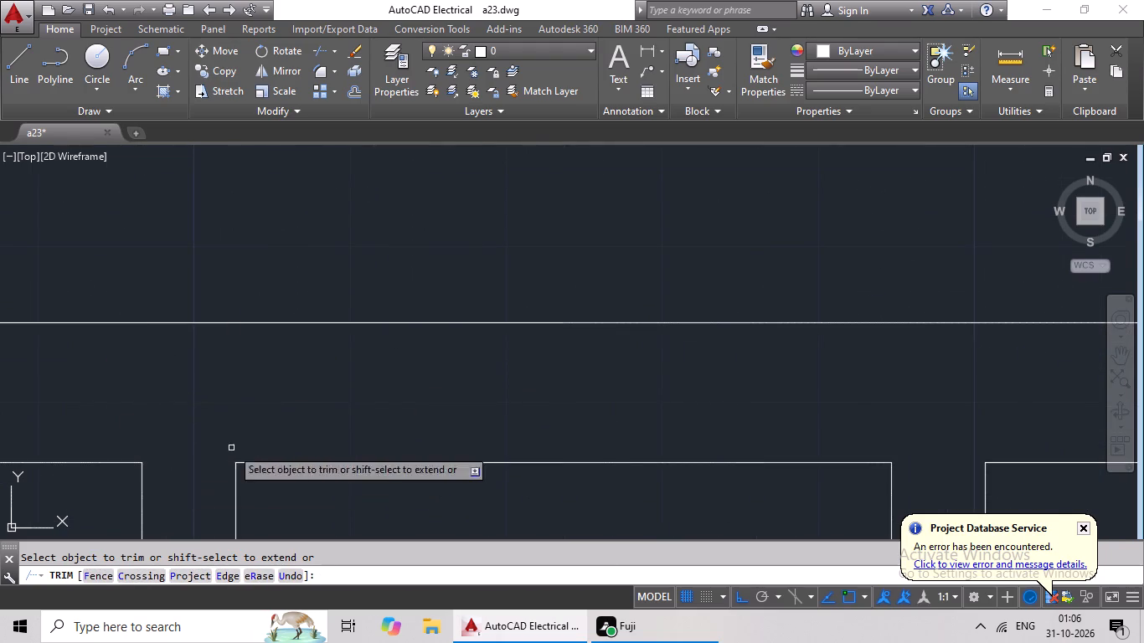
Trim the junction of the top outer wall with the left unit's bedroom partition.
scroll(318, 402, "down", 4)
middle_click_drag(211, 436, 464, 402)
scroll(292, 359, "up", 5)
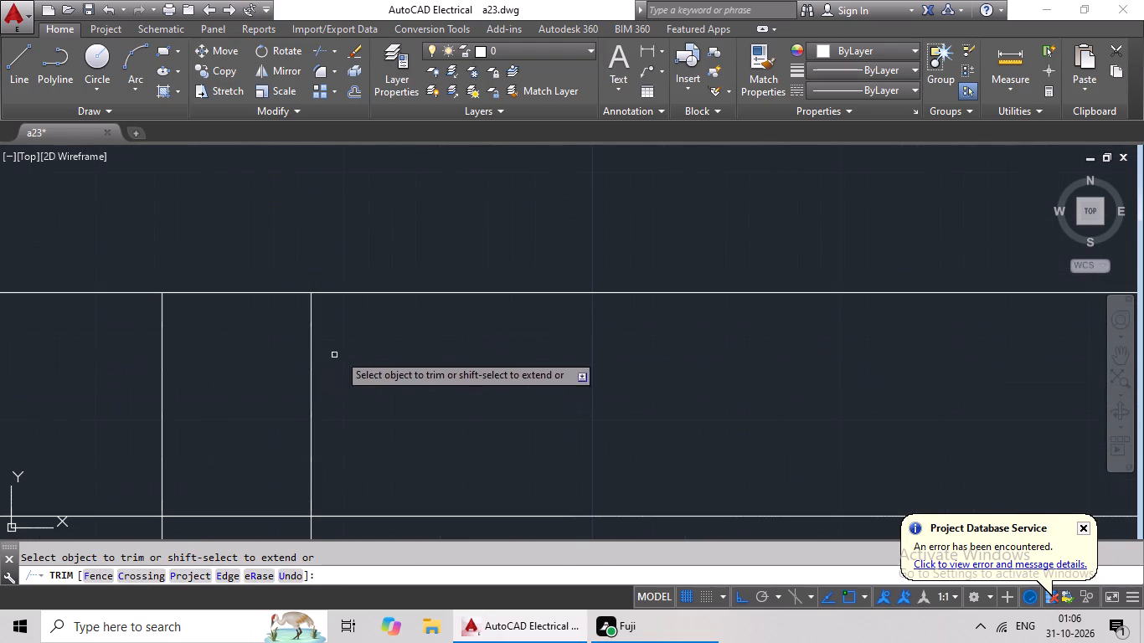
left_click_drag(371, 345, 14, 409)
left_click_drag(14, 409, 53, 407)
left_click_drag(223, 410, 237, 525)
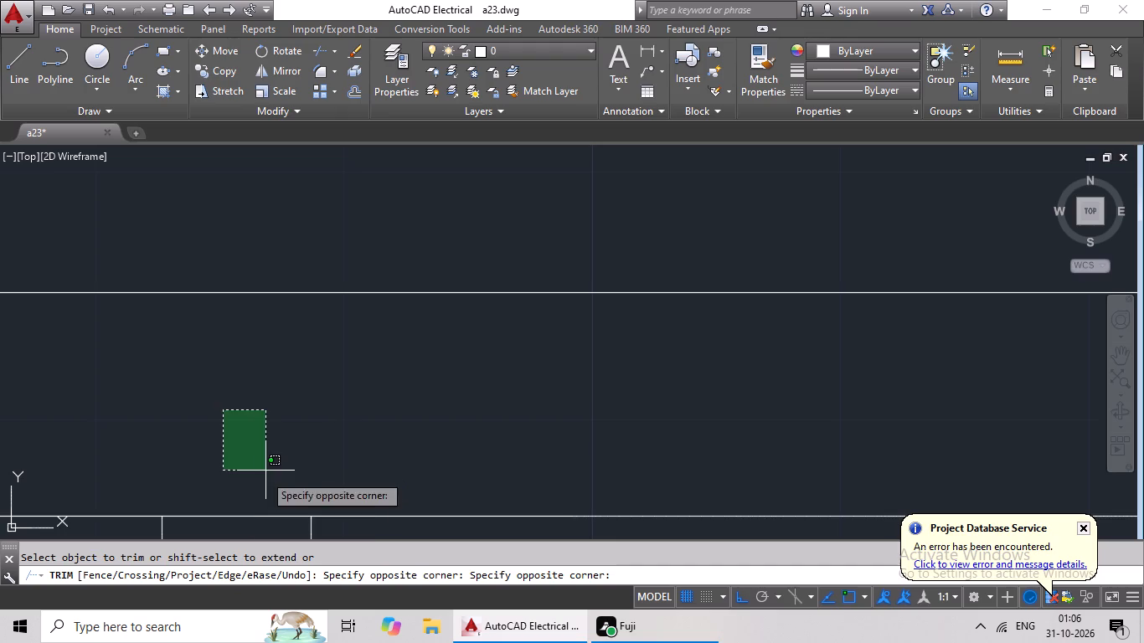
left_click(235, 528)
Trim the overlapping inner wall lines at the top-left outer corner of the building.
scroll(328, 408, "down", 3)
middle_click_drag(185, 460, 395, 422)
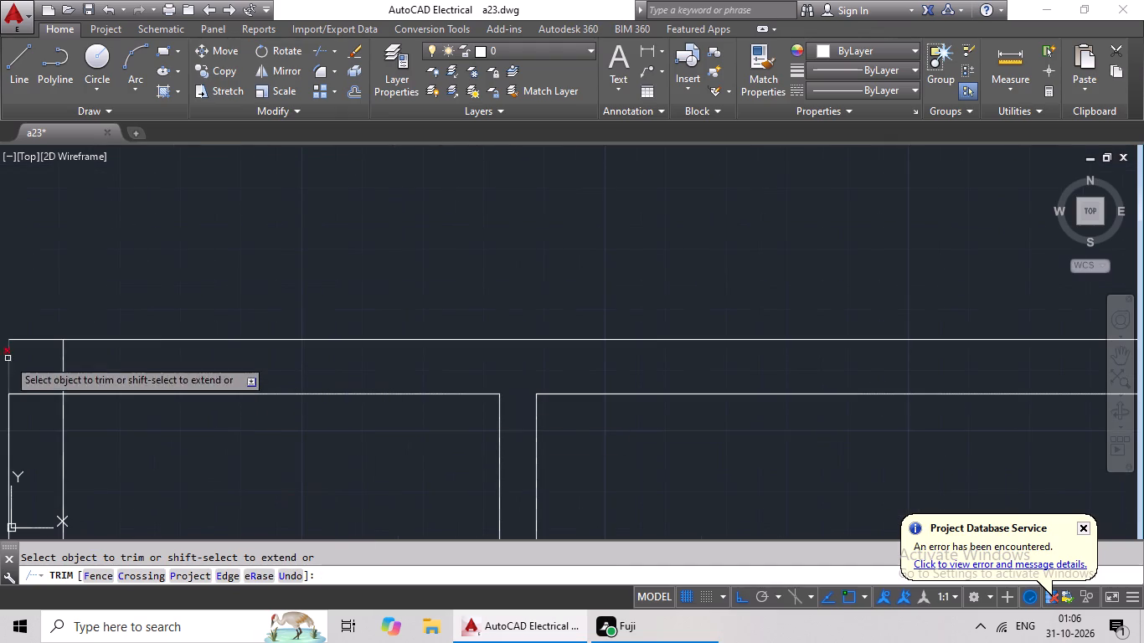
middle_click_drag(60, 365, 158, 342)
scroll(173, 339, "up", 3)
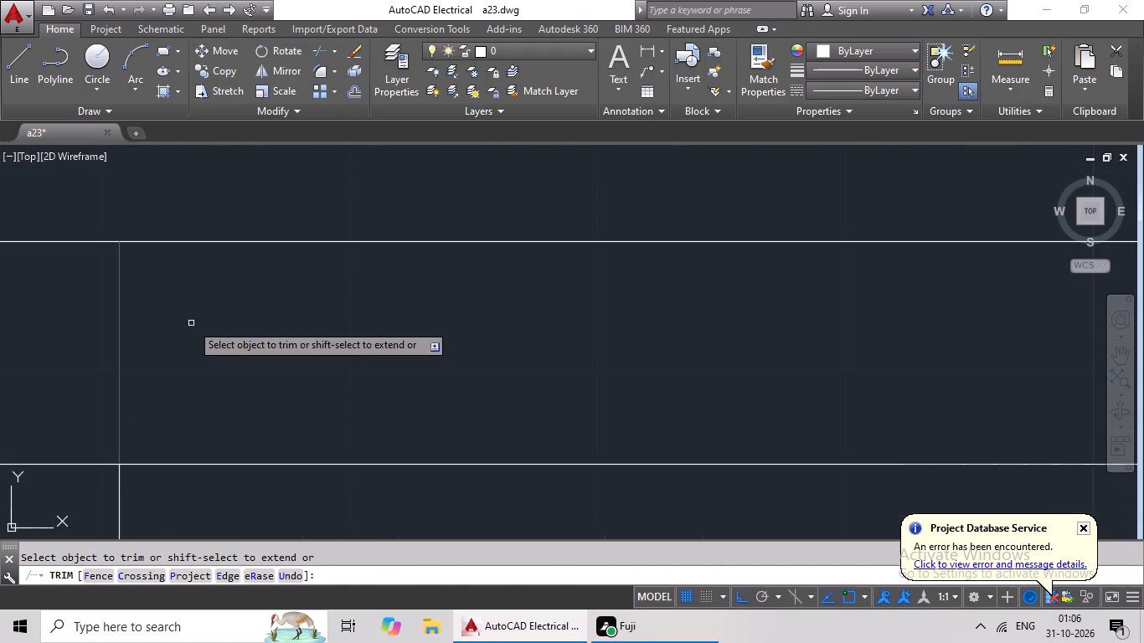
left_click(191, 324)
left_click_drag(184, 335, 79, 381)
left_click_drag(71, 382, 104, 366)
left_click(234, 337)
scroll(229, 350, "down", 1)
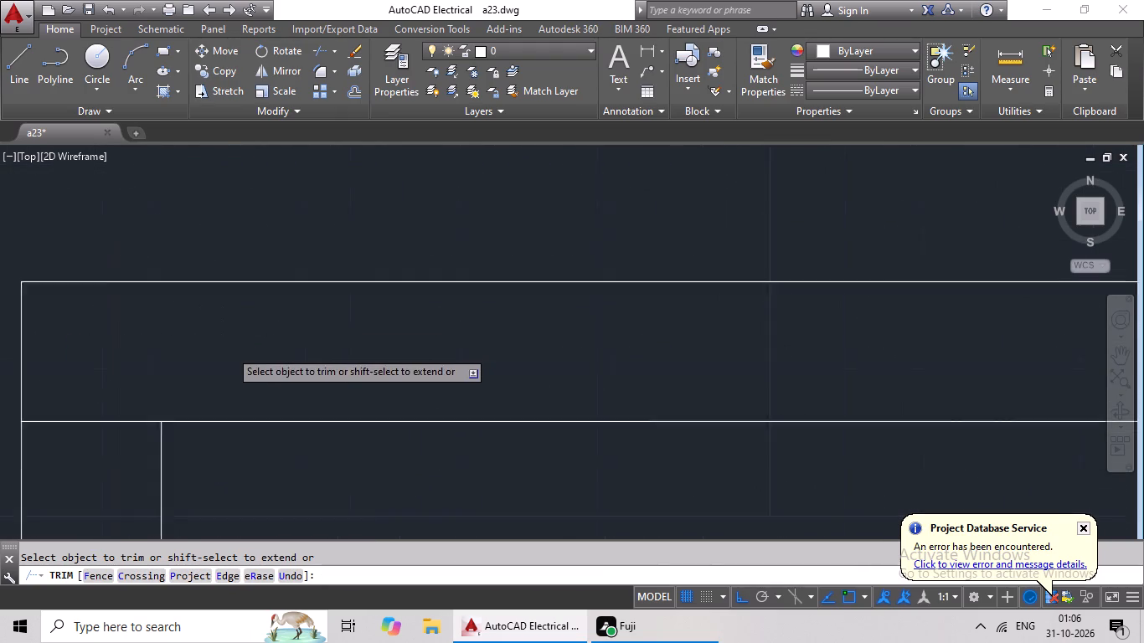
scroll(229, 350, "down", 1)
left_click_drag(139, 361, 142, 447)
left_click(138, 431)
scroll(172, 375, "down", 1)
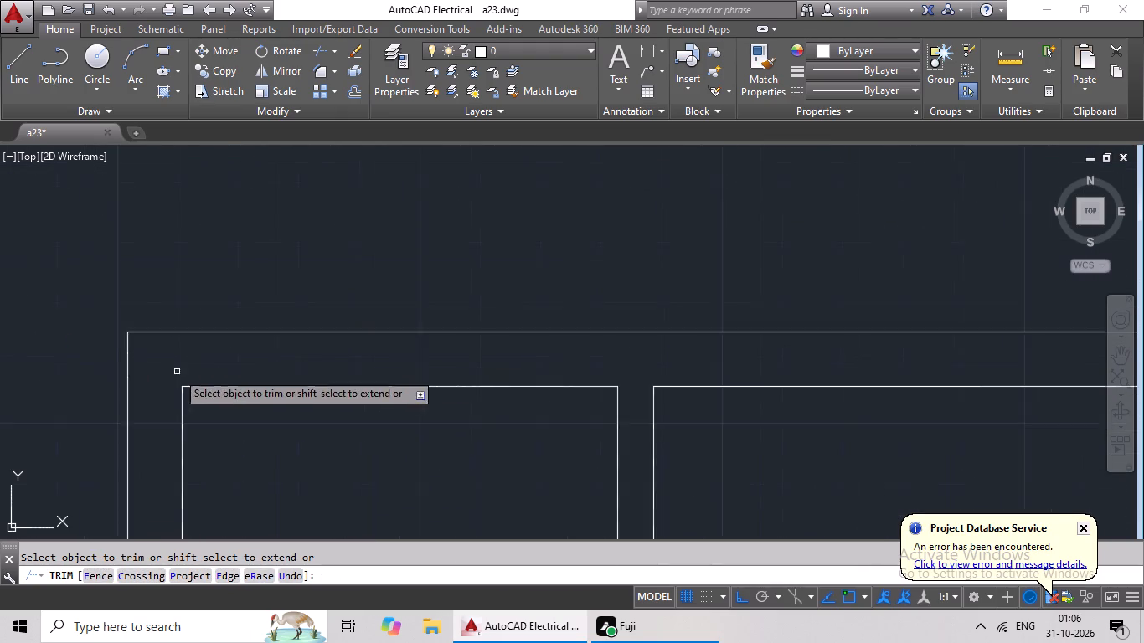
Examine the wall junctions across both units of the new floor plan for remaining overlaps, and end the Trim command.
scroll(177, 372, "down", 4)
scroll(239, 429, "down", 1)
middle_click_drag(240, 427, 214, 249)
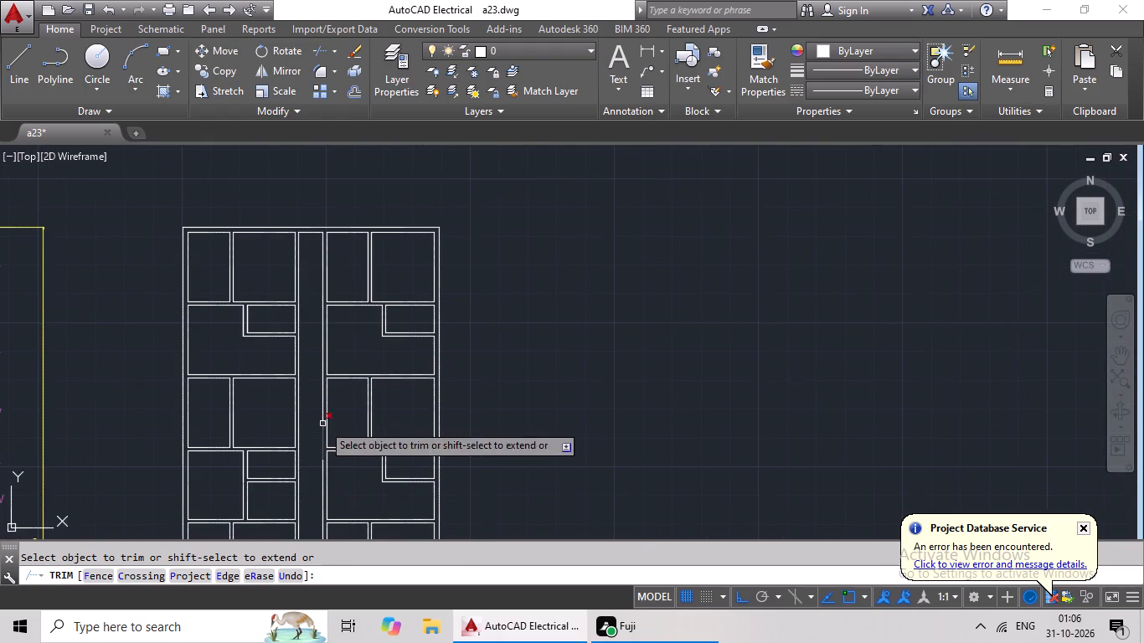
middle_click_drag(353, 441, 320, 327)
scroll(333, 392, "down", 2)
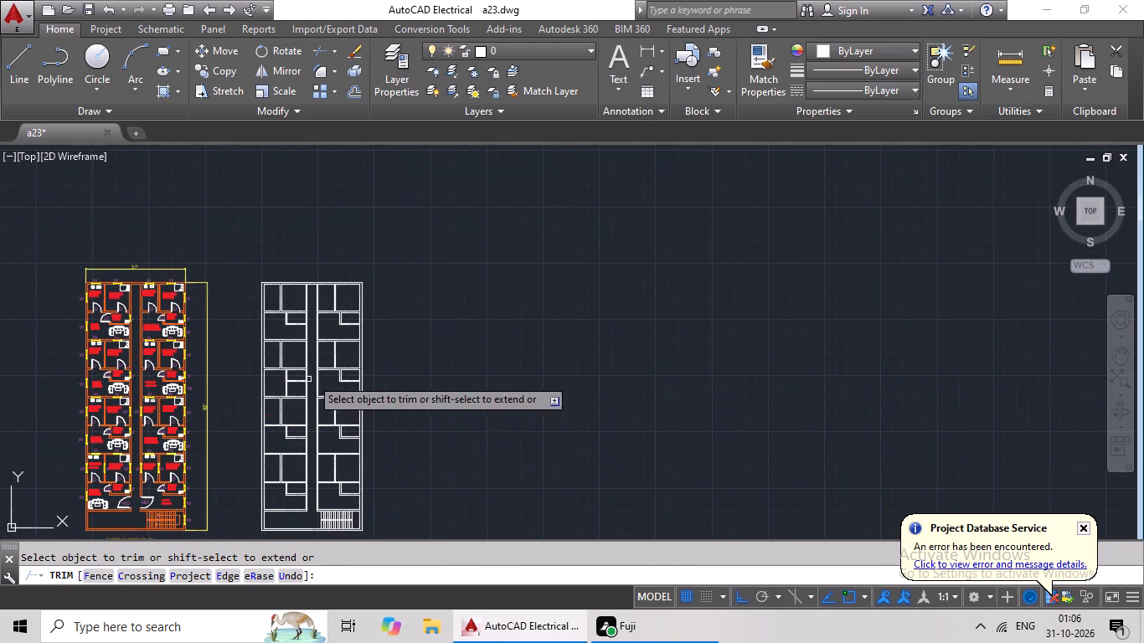
scroll(316, 355, "up", 4)
scroll(316, 354, "down", 2)
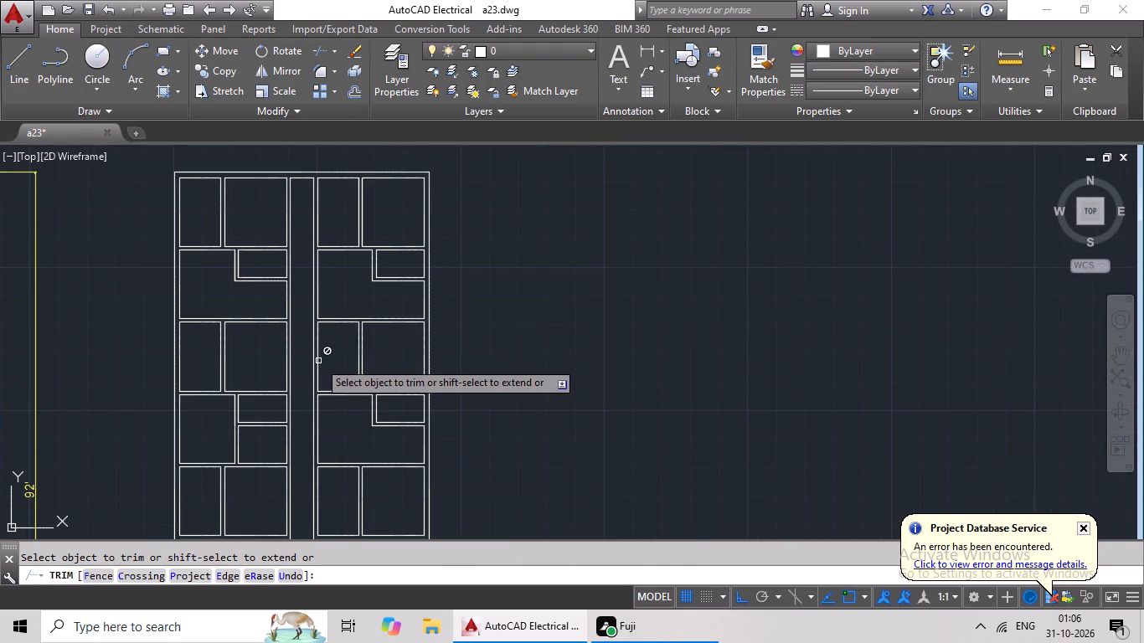
key("Escape")
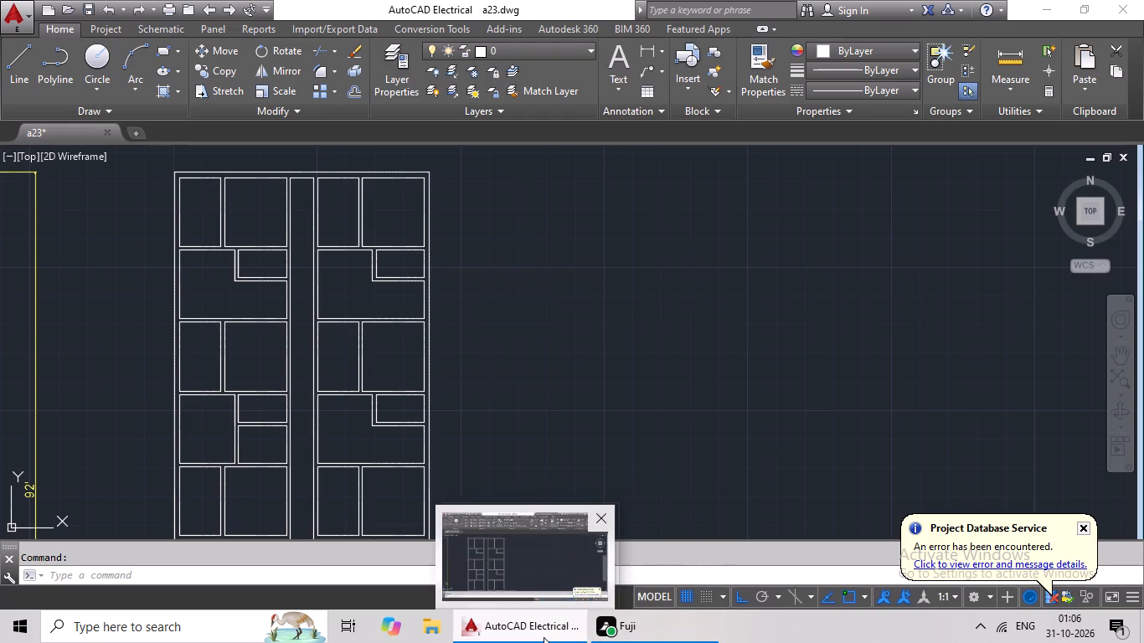
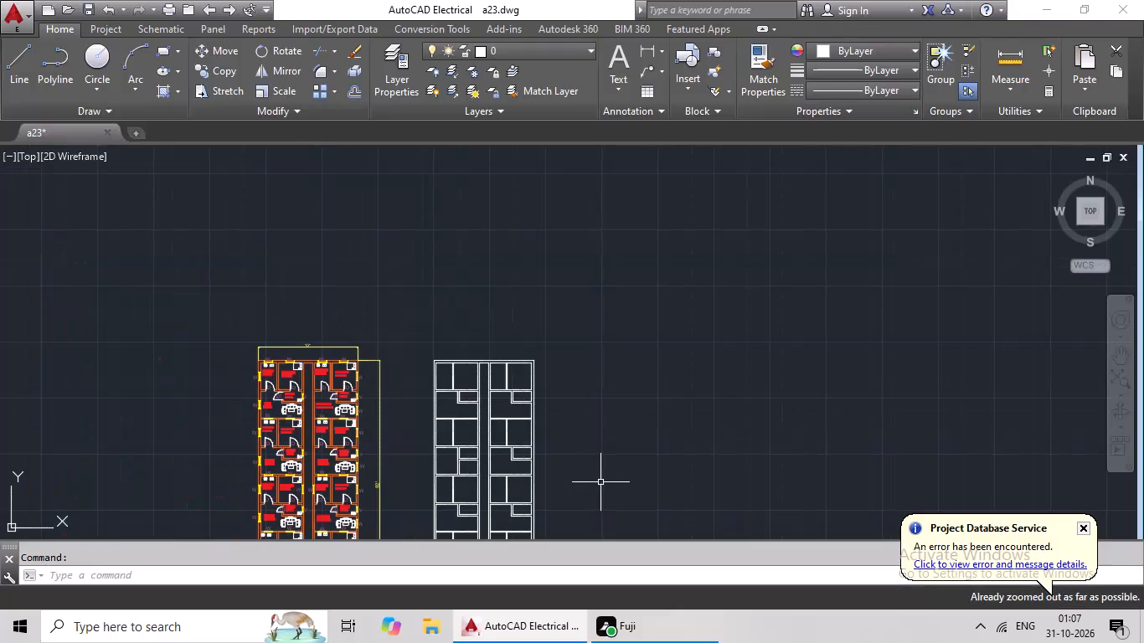
Draw a short vertical line across the top outer wall at the midpoint of the left unit's topmost kitchen.
middle_click_drag(597, 427, 605, 358)
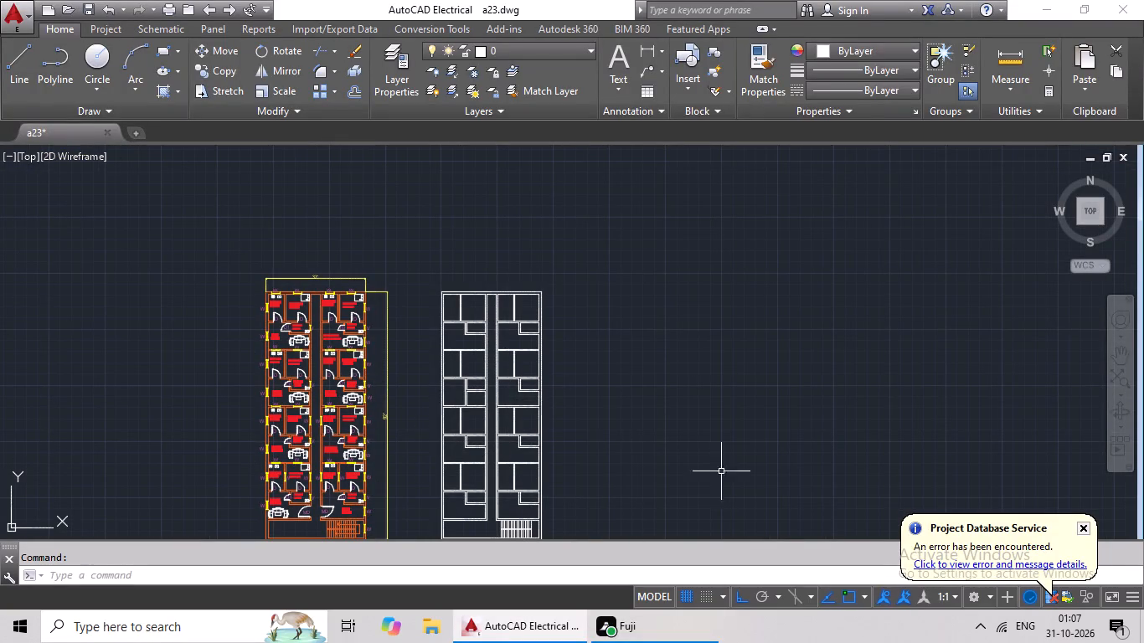
middle_click_drag(743, 426, 641, 337)
scroll(388, 270, "up", 2)
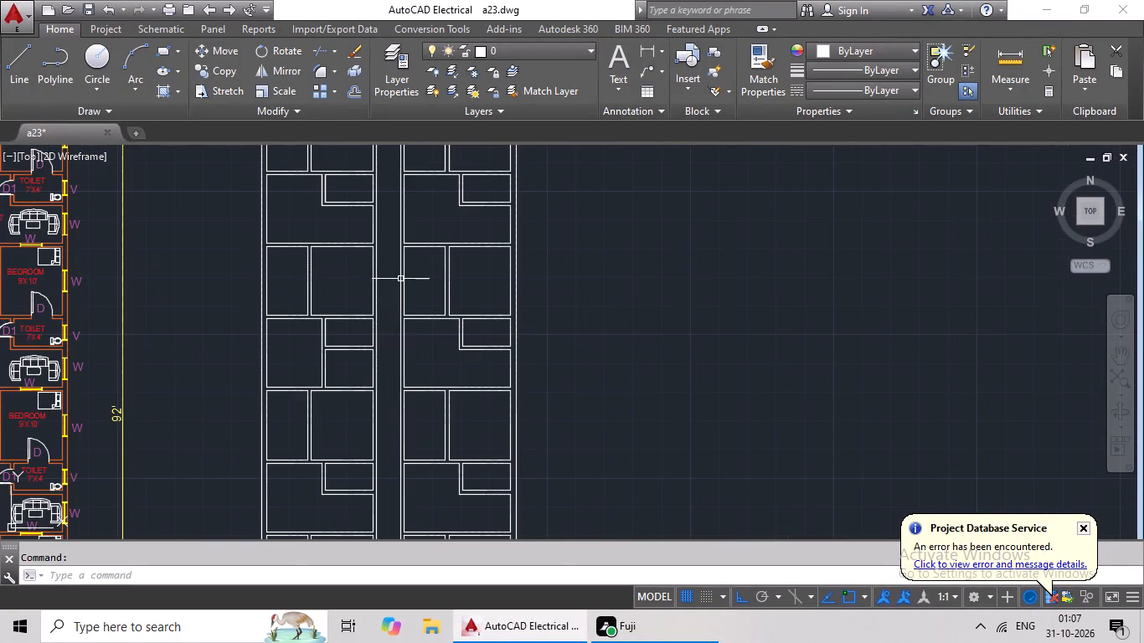
scroll(425, 295, "down", 1)
middle_click_drag(411, 252, 400, 316)
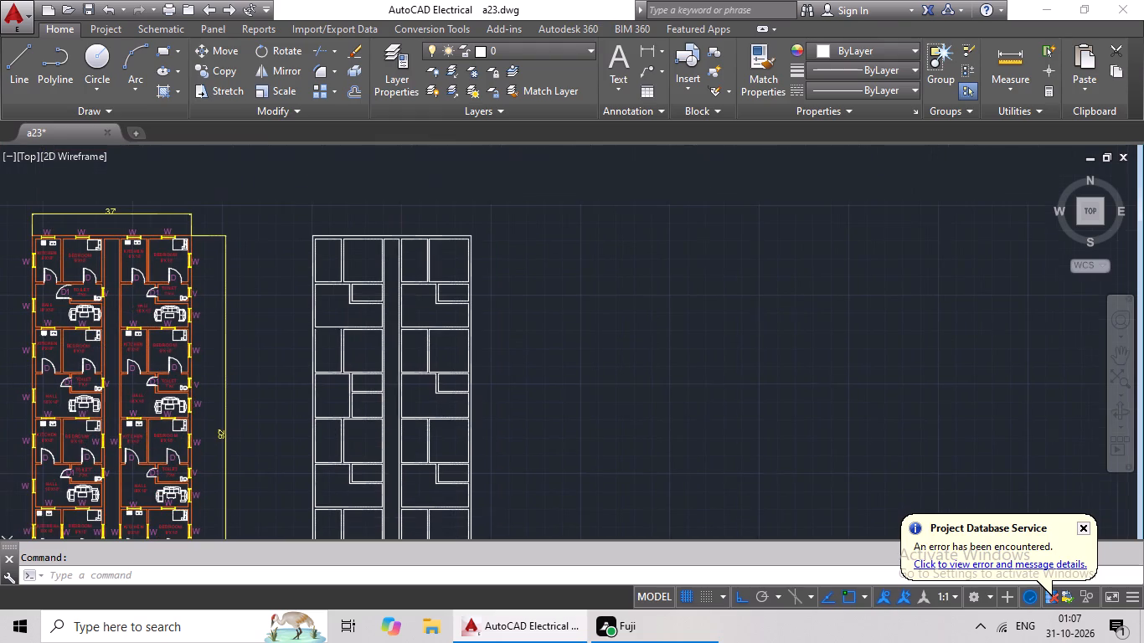
left_click(20, 45)
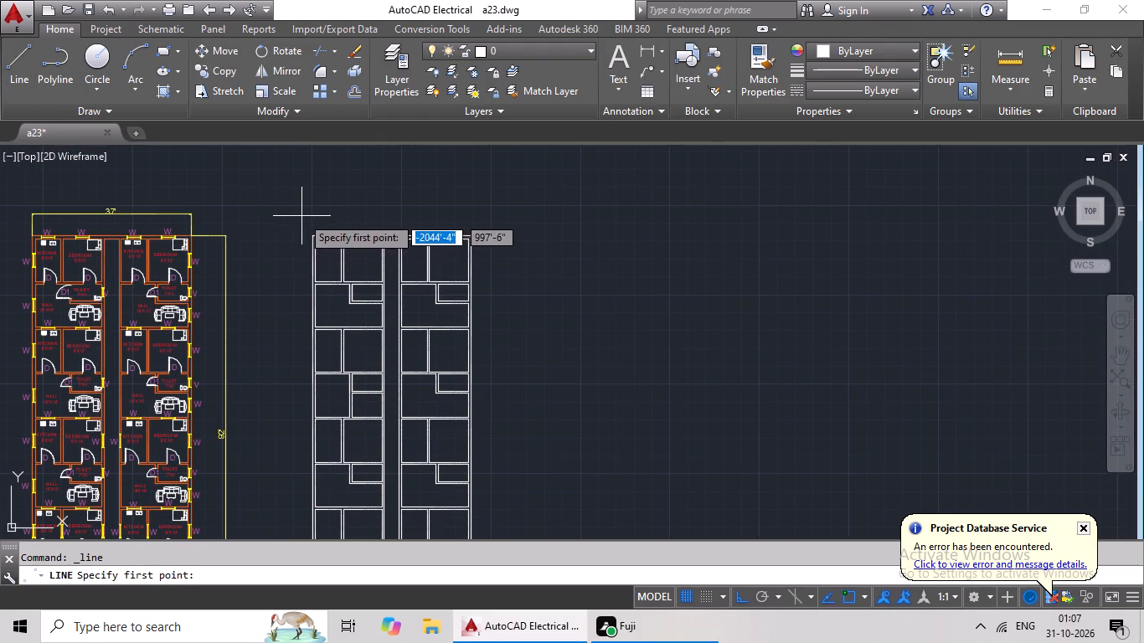
scroll(307, 221, "up", 4)
left_click(438, 327)
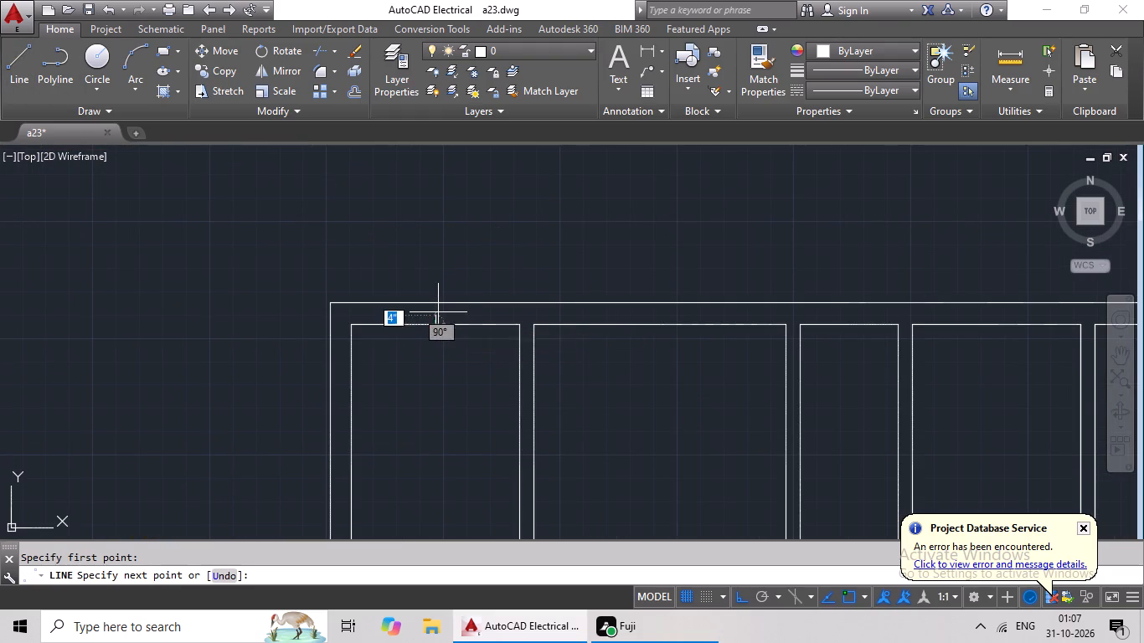
left_click(435, 301)
key("grave")
key("Escape")
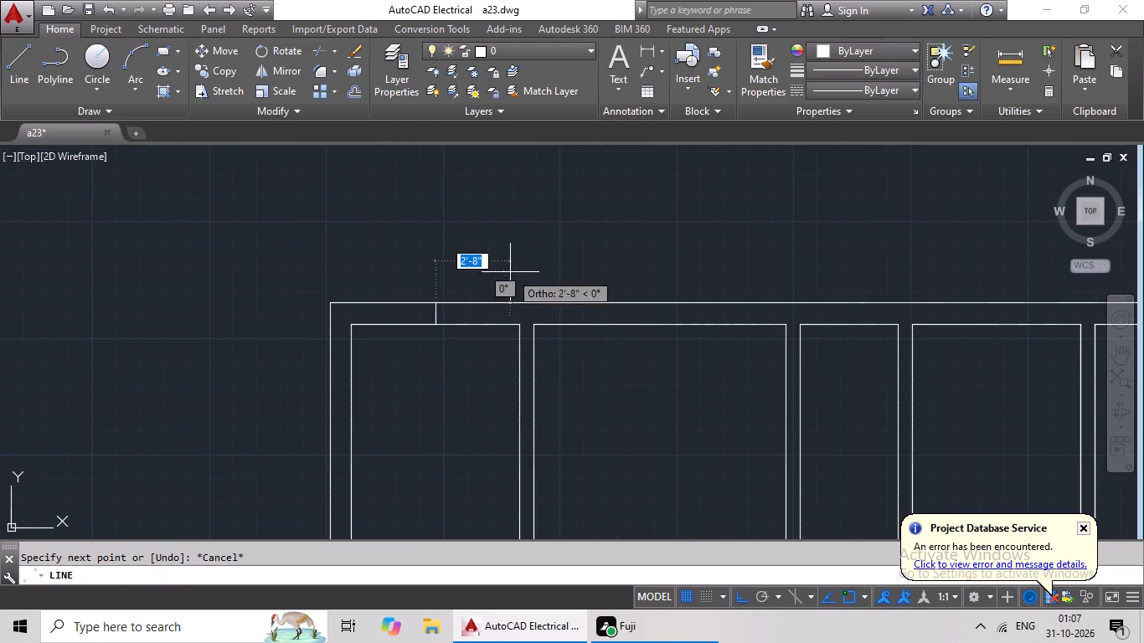
key("Escape")
key("Escape")
Draw a horizontal line of about 9" across the left outer wall, at the midpoint of the topmost kitchen's side.
left_click(10, 54)
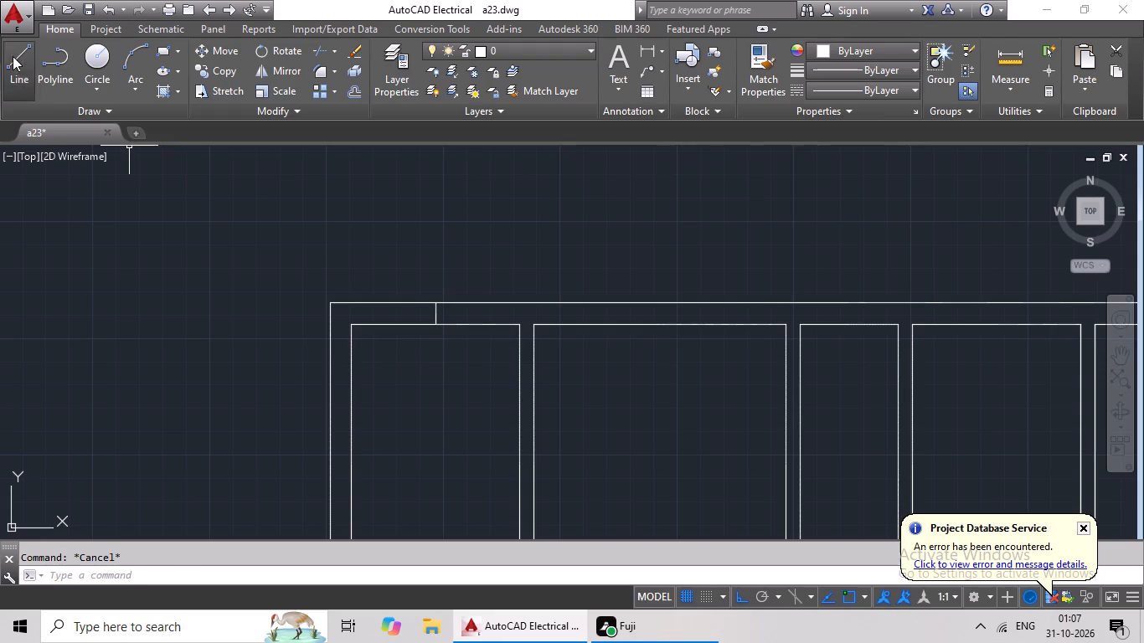
scroll(338, 312, "down", 1)
middle_click_drag(341, 290, 363, 119)
scroll(388, 224, "up", 1)
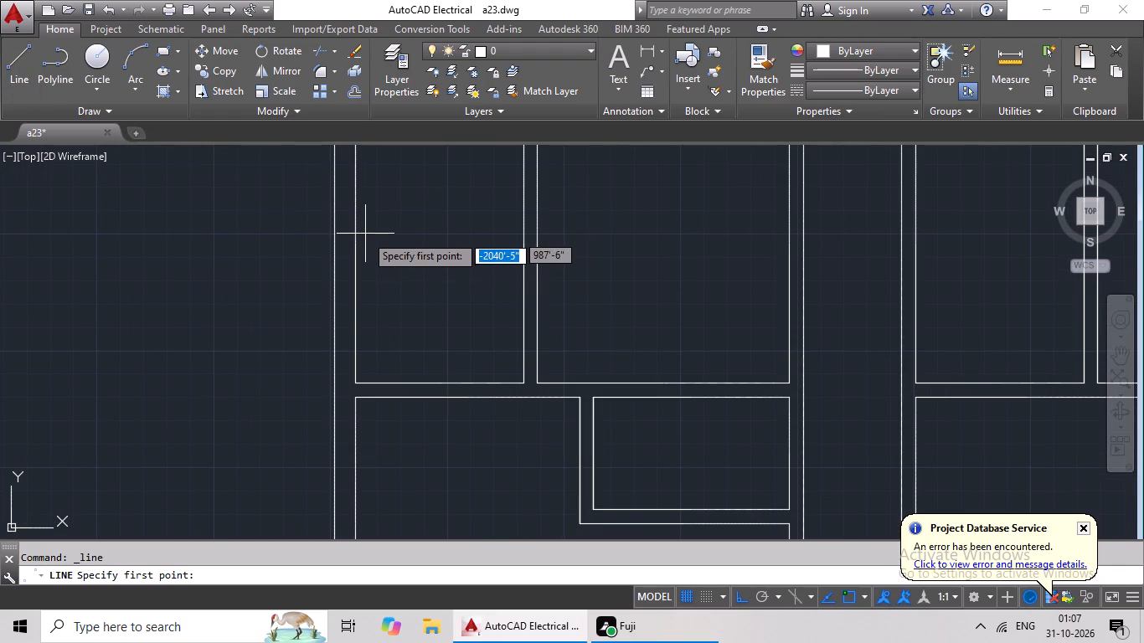
middle_click_drag(373, 231, 367, 282)
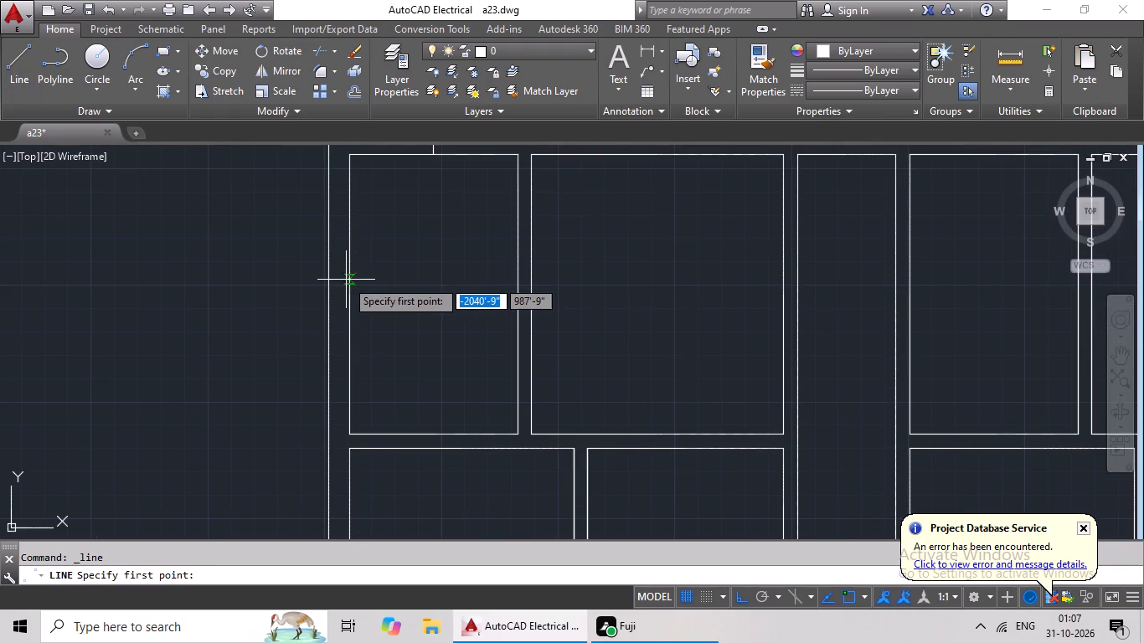
left_click(351, 297)
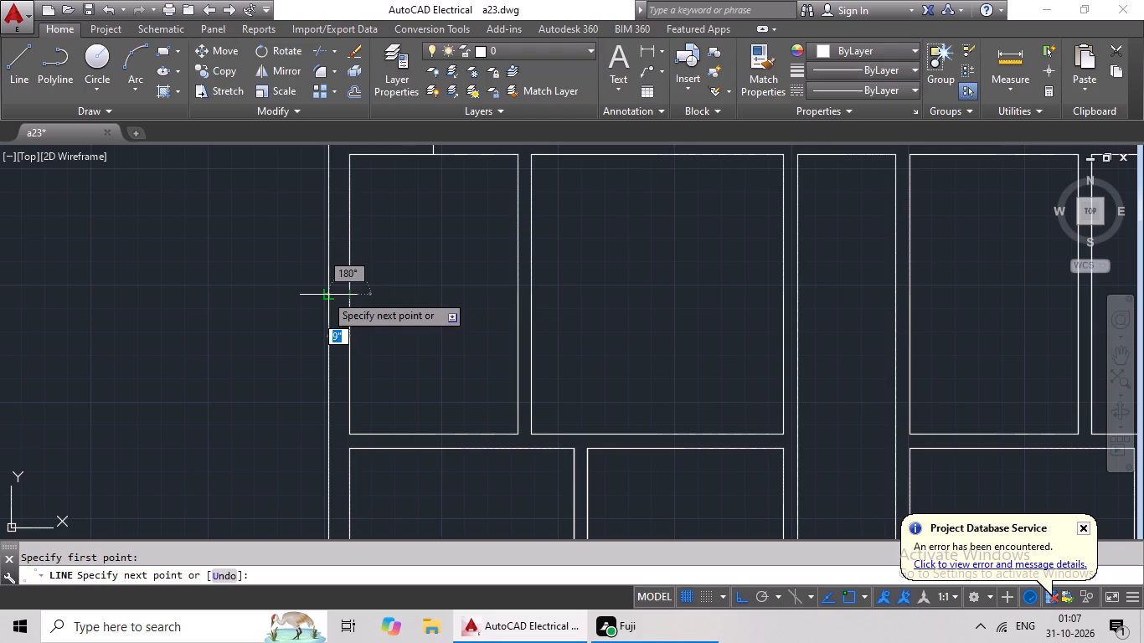
left_click(325, 293)
key("Escape")
key("Escape")
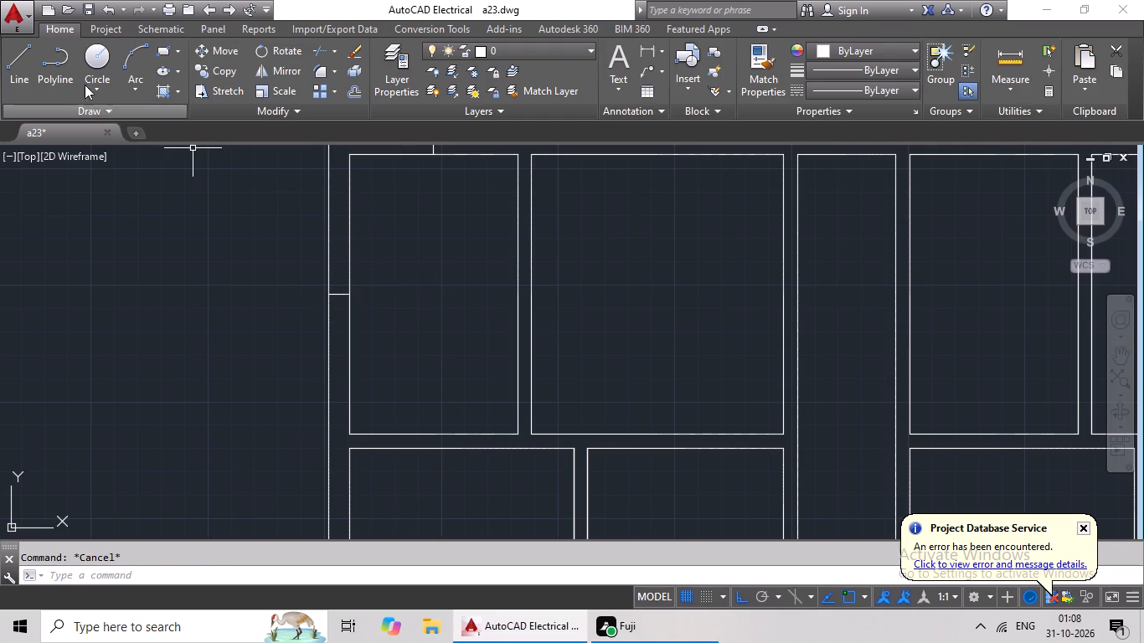
Draw a vertical line of about 10" across the top outer wall at the midpoint of the left unit's topmost bedroom.
left_click(27, 72)
scroll(384, 254, "down", 1)
middle_click_drag(402, 256, 220, 332)
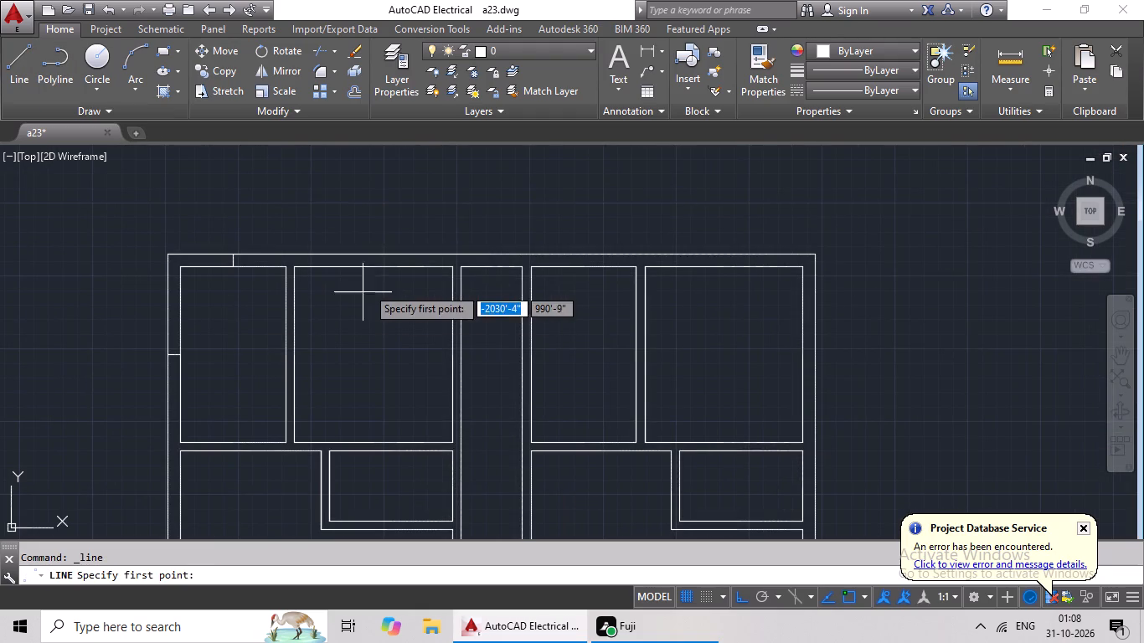
left_click(377, 269)
scroll(377, 244, "up", 2)
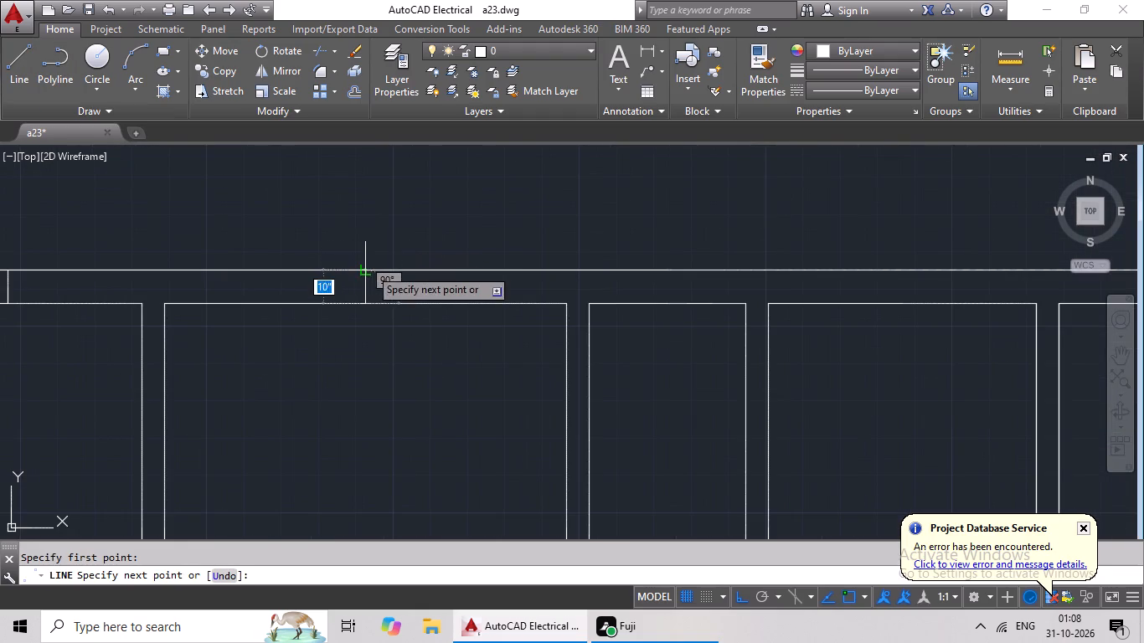
left_click(369, 269)
key("Escape")
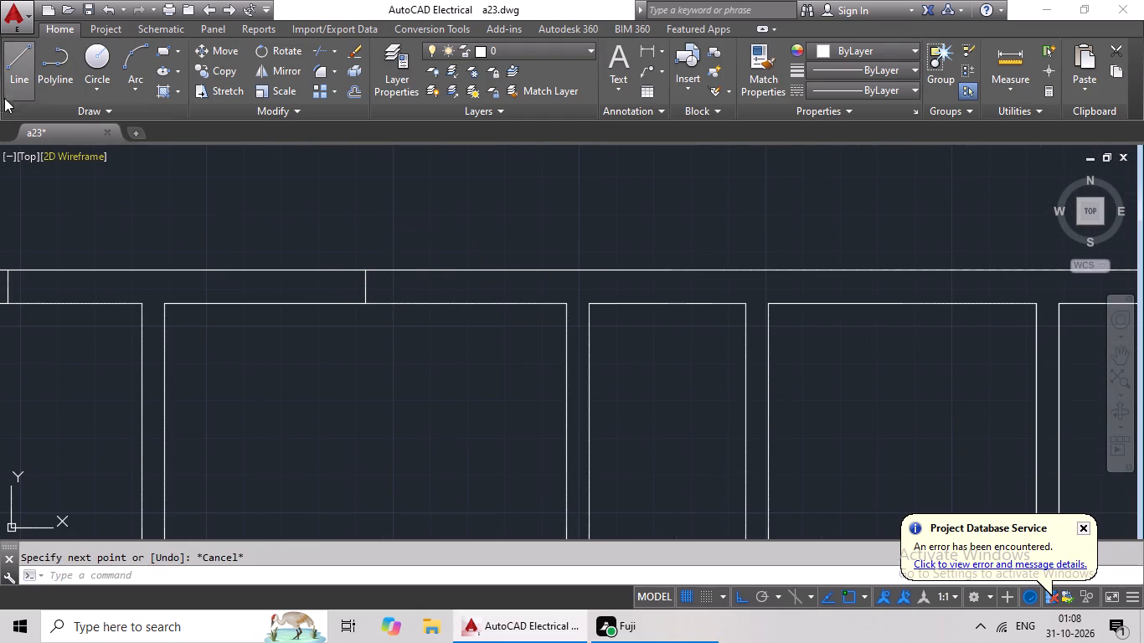
Draw a short vertical line across the top outer wall at the midpoint of the central passage.
left_click(27, 81)
scroll(319, 214, "down", 2)
middle_click_drag(426, 213, 305, 213)
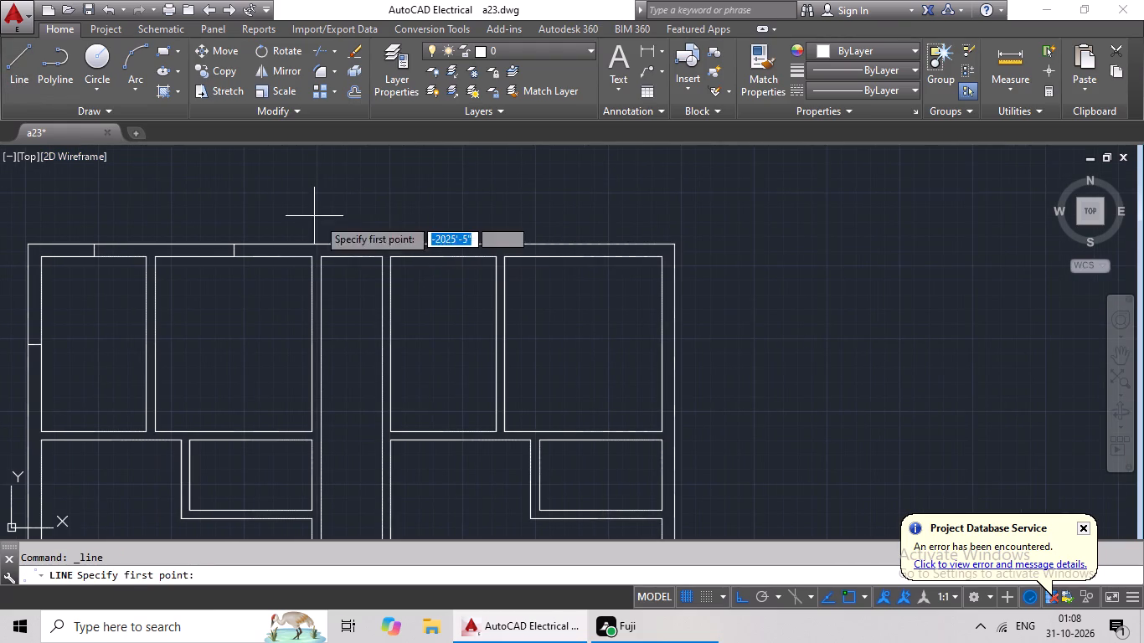
scroll(350, 255, "up", 1)
left_click(350, 257)
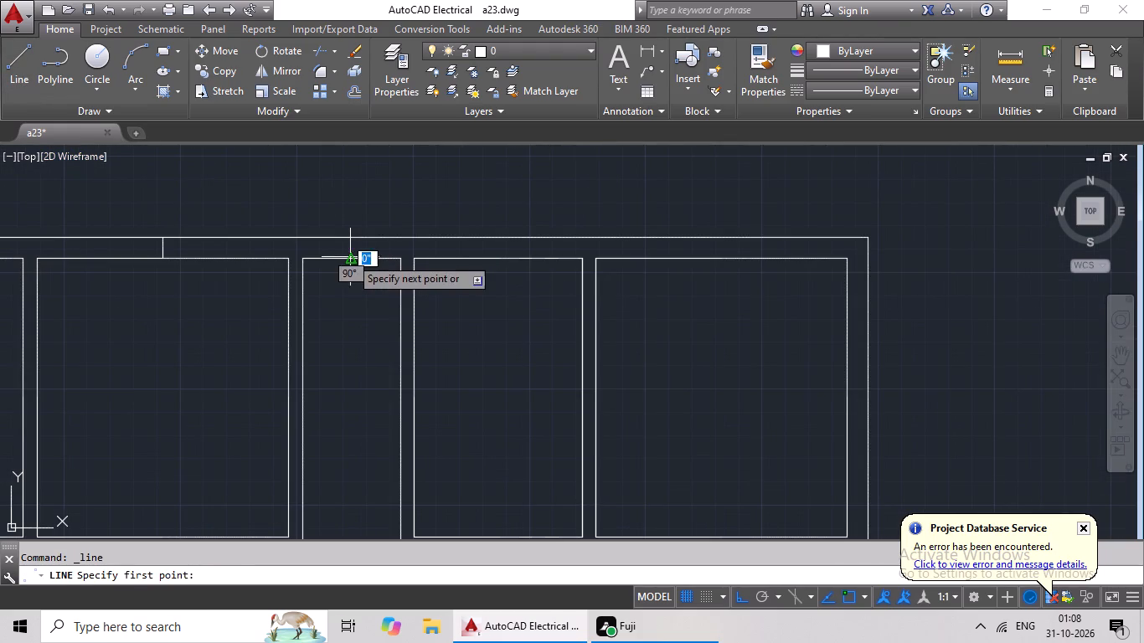
left_click(351, 234)
key("Escape")
key("Escape")
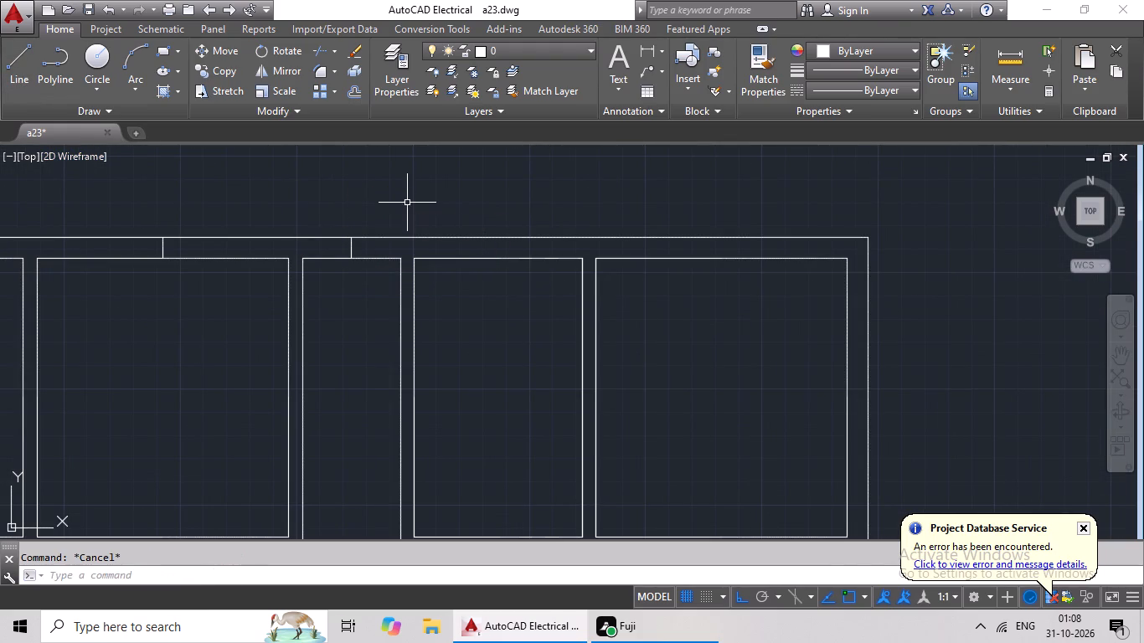
Draw a vertical line of about 10" across the top outer wall at the midpoint of the right unit's topmost kitchen.
left_click(18, 68)
scroll(402, 207, "down", 2)
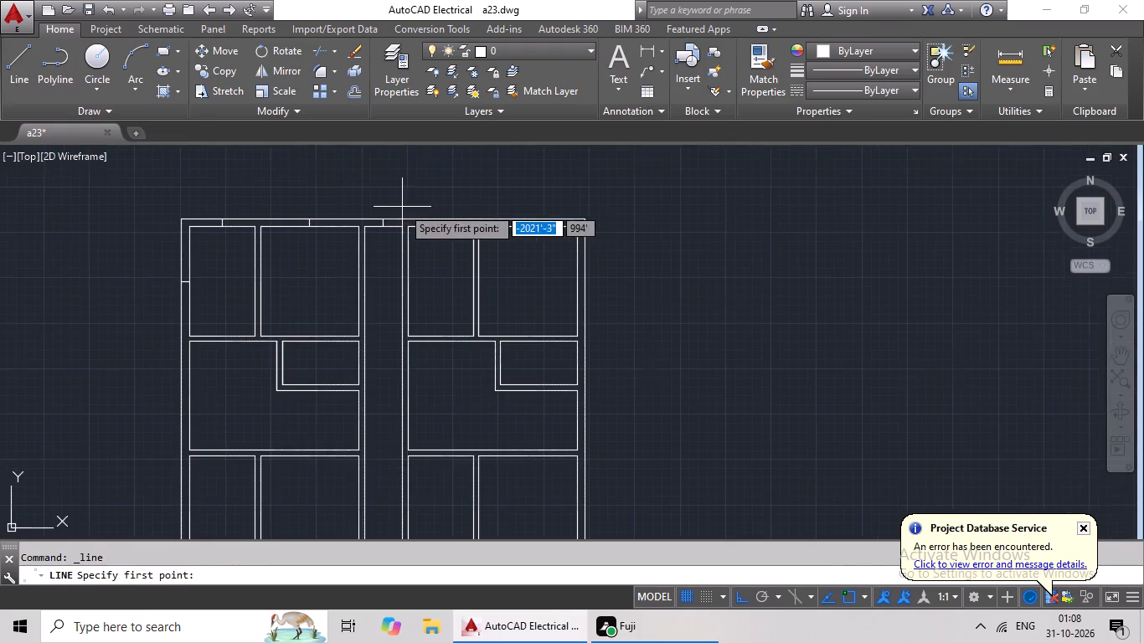
middle_click_drag(411, 206, 404, 226)
scroll(413, 235, "up", 4)
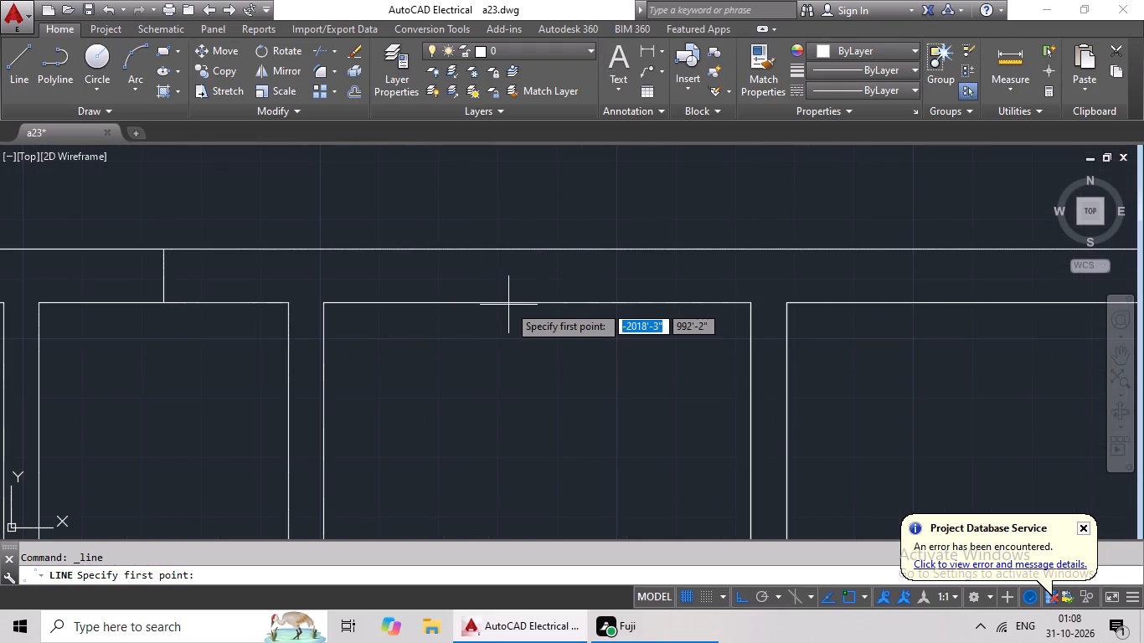
left_click(523, 303)
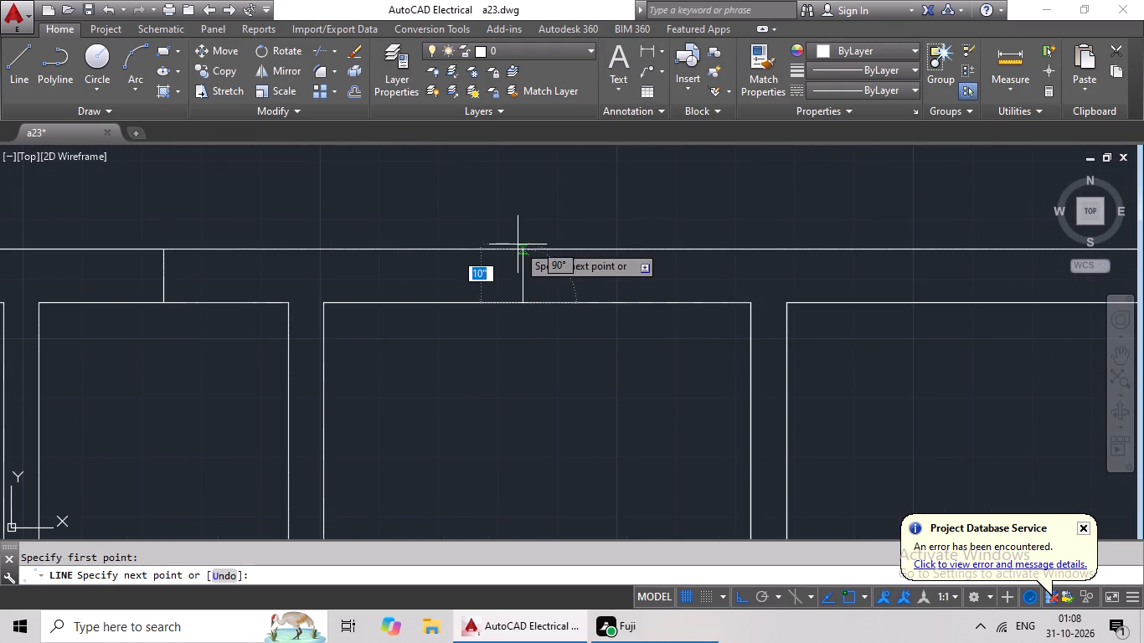
left_click(520, 246)
key("Escape")
key("Escape")
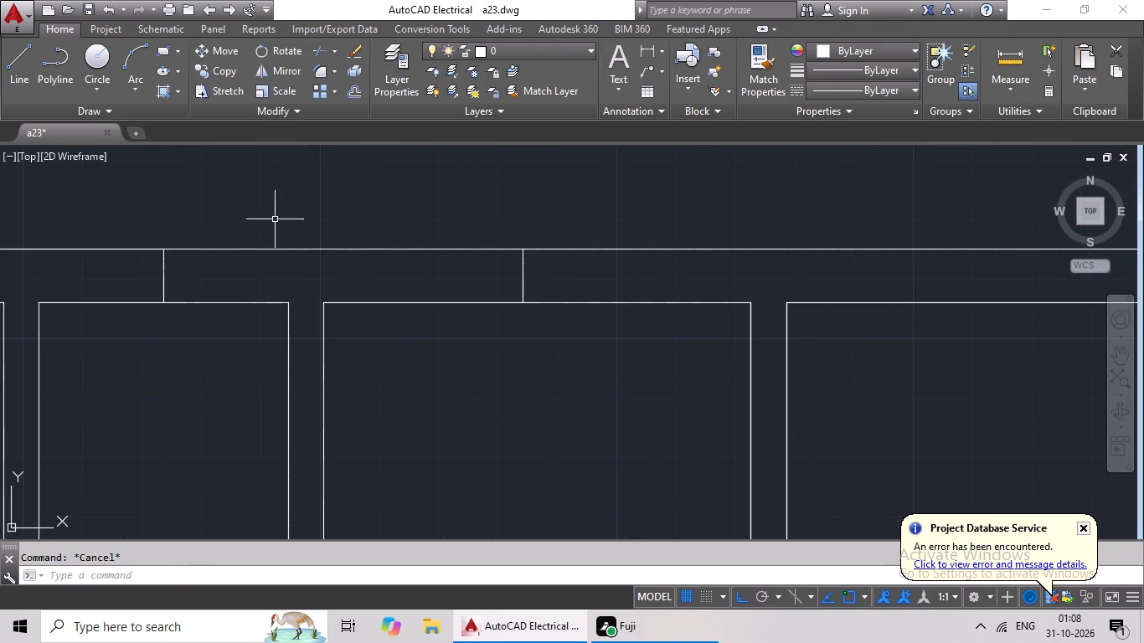
Draw a vertical line of about 9" across the top outer wall at the midpoint of the right unit's topmost bedroom.
left_click_drag(13, 68, 33, 84)
scroll(585, 332, "down", 2)
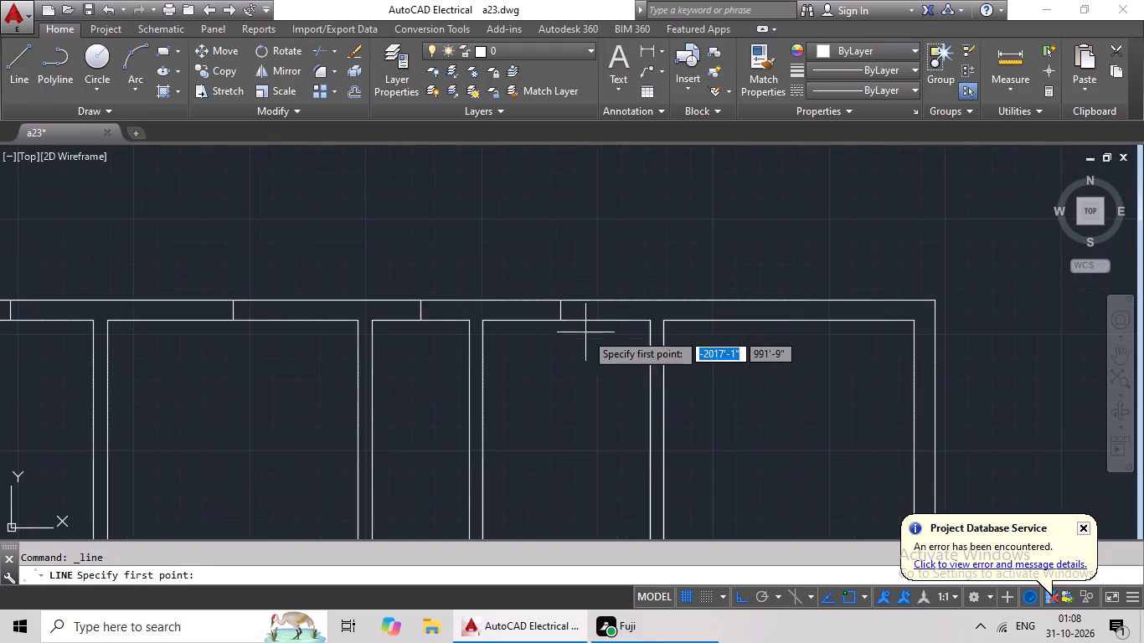
middle_click_drag(614, 353, 413, 357)
scroll(595, 322, "up", 2)
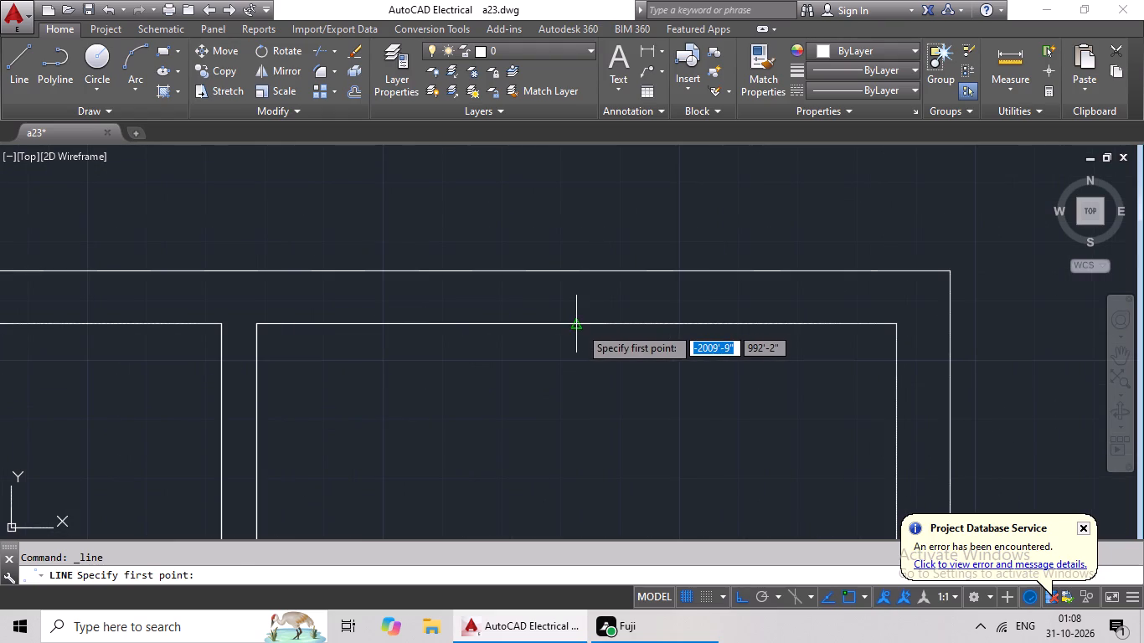
left_click(580, 327)
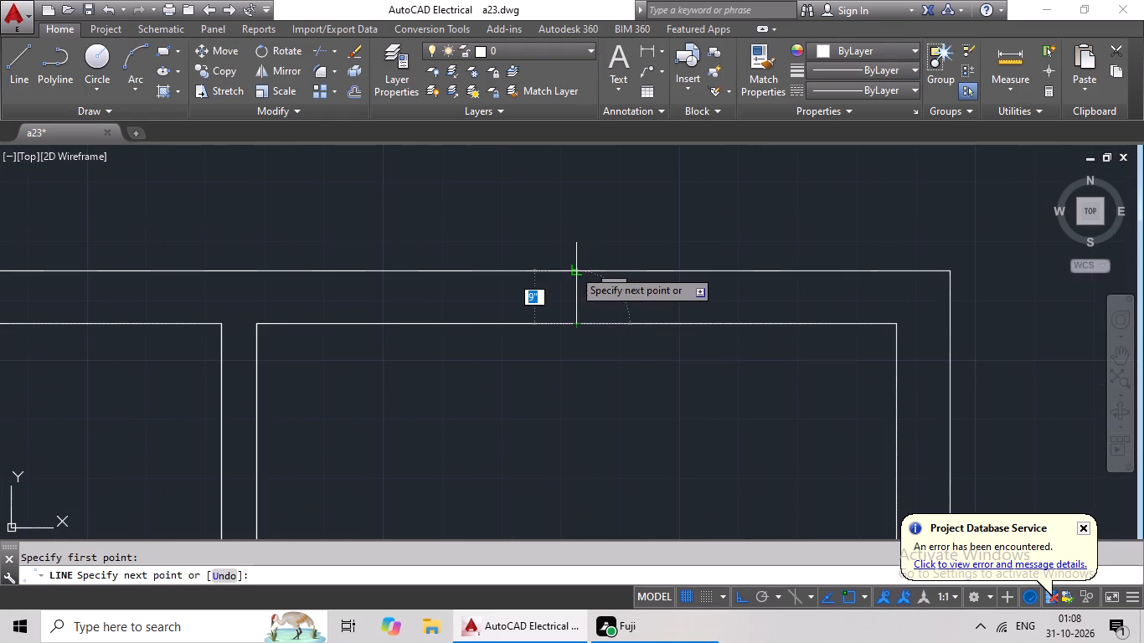
left_click(573, 269)
key("Escape")
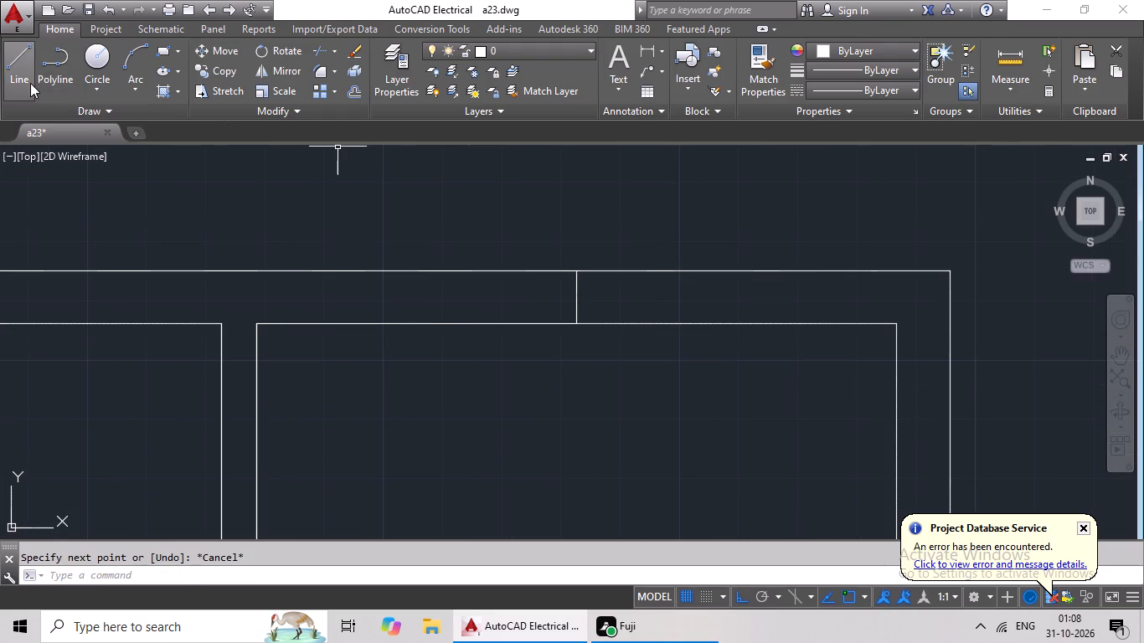
Draw a short horizontal line across the right outer wall at the midpoint of the right unit's topmost bedroom side.
left_click(27, 80)
scroll(541, 236, "down", 4)
middle_click_drag(622, 321, 642, 262)
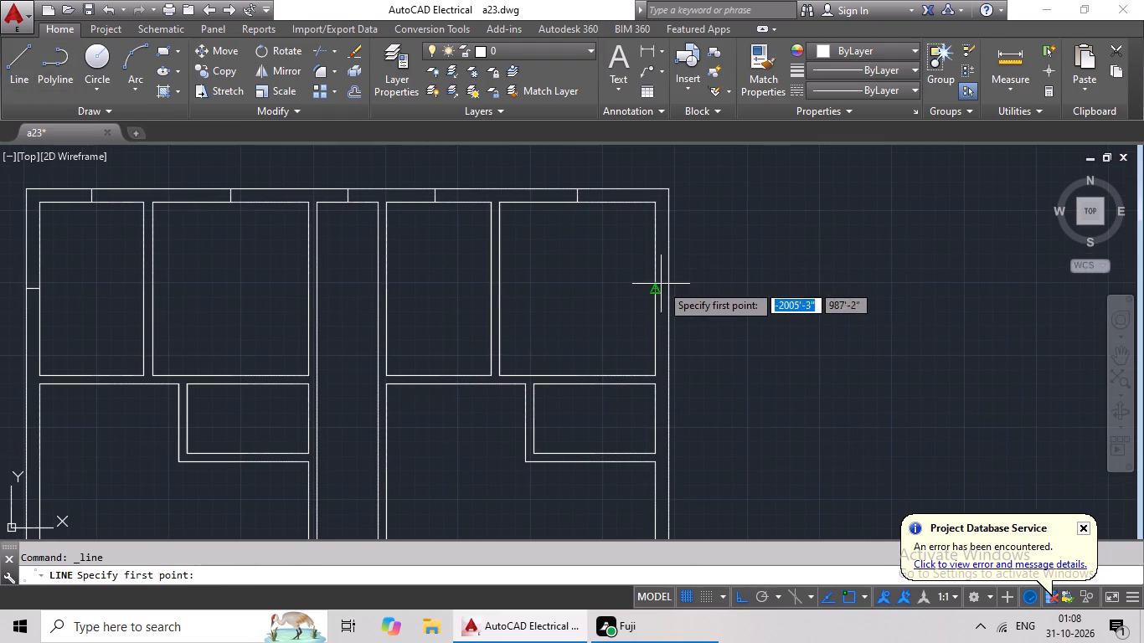
left_click(657, 287)
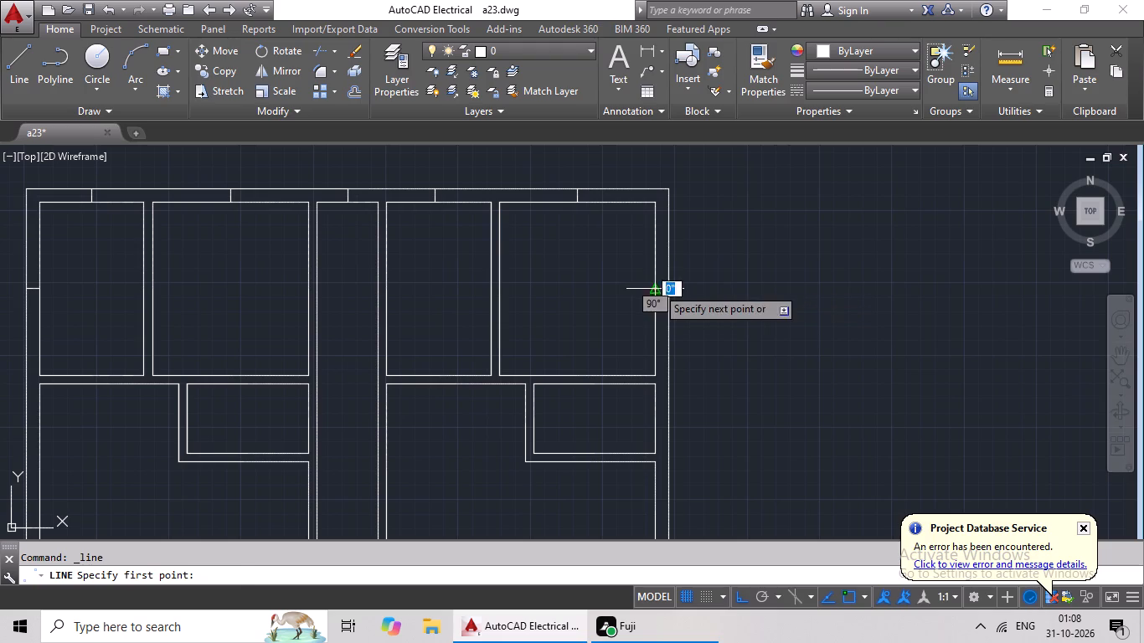
scroll(685, 285, "up", 3)
left_click(621, 296)
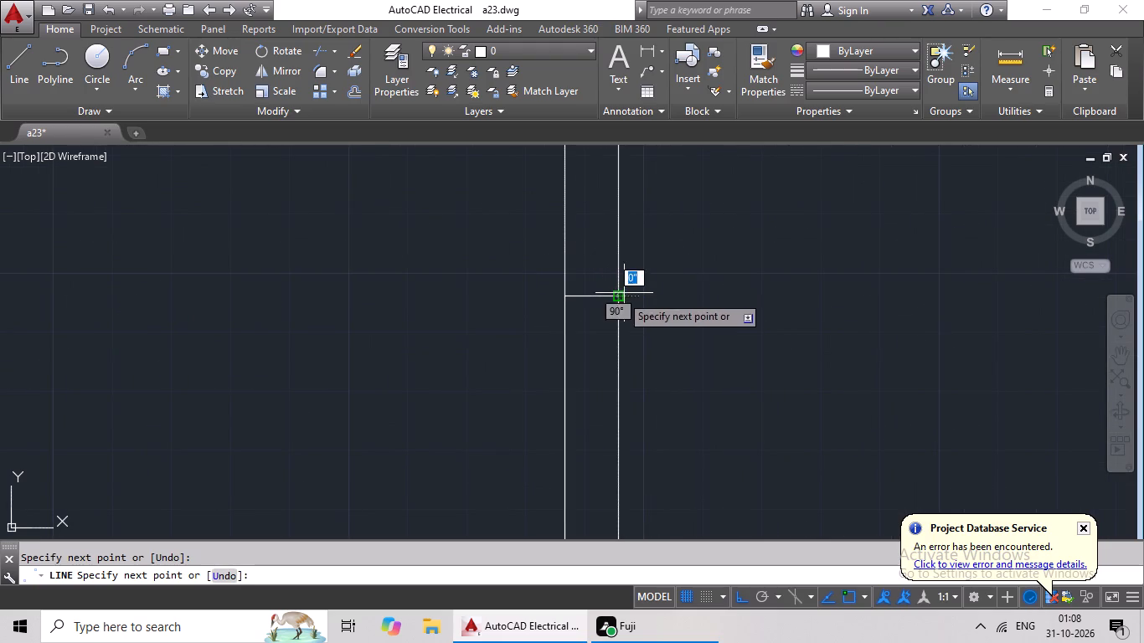
key("Escape")
Draw a short horizontal line across the partition between the left unit's topmost kitchen and bedroom, at its midpoint.
scroll(674, 276, "down", 3)
middle_click_drag(575, 311, 608, 306)
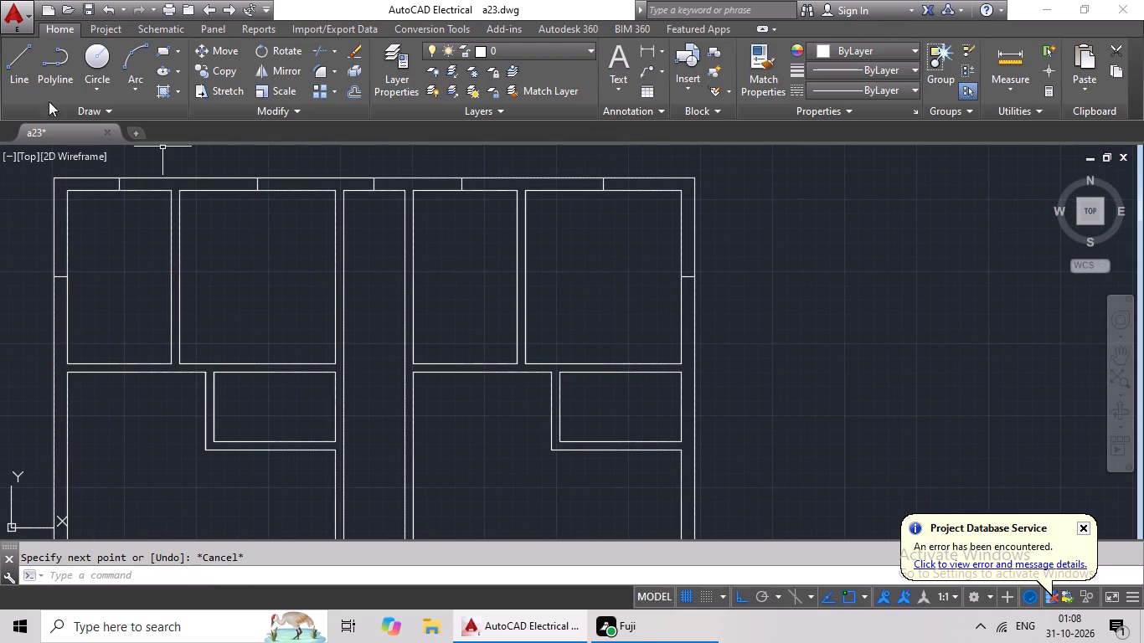
left_click(15, 65)
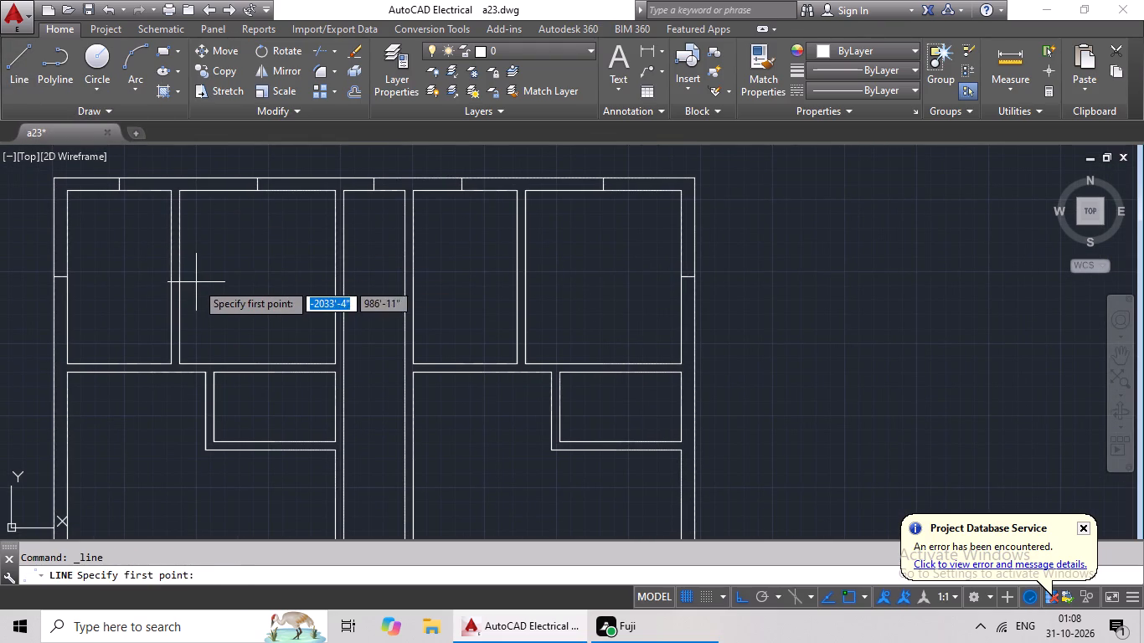
scroll(177, 266, "up", 4)
scroll(193, 305, "down", 3)
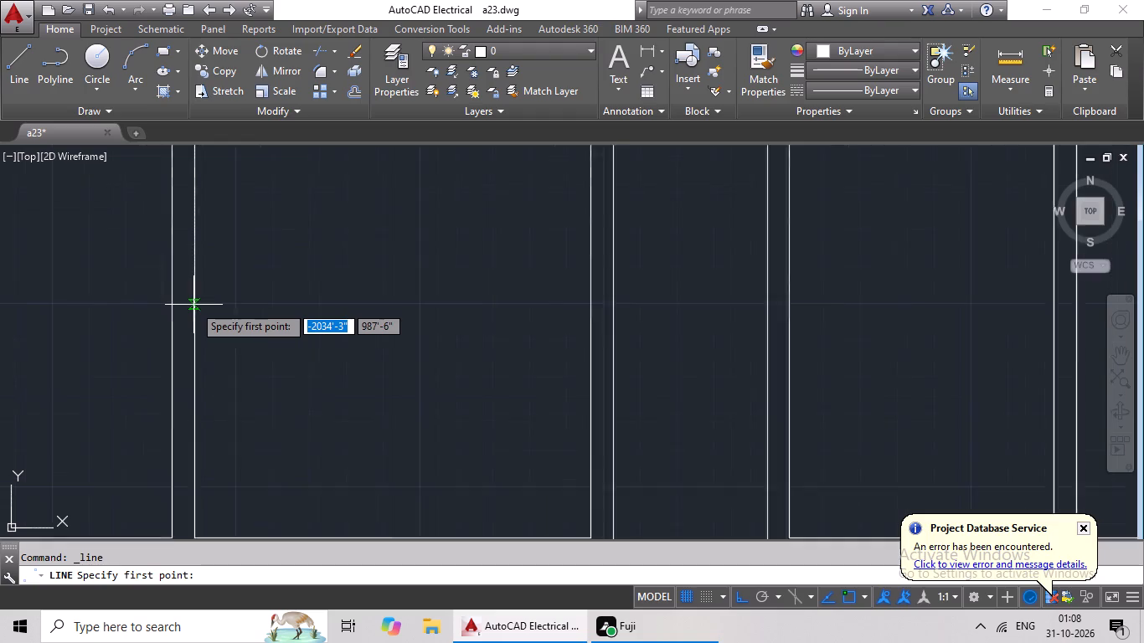
left_click(196, 316)
left_click_drag(178, 315, 186, 312)
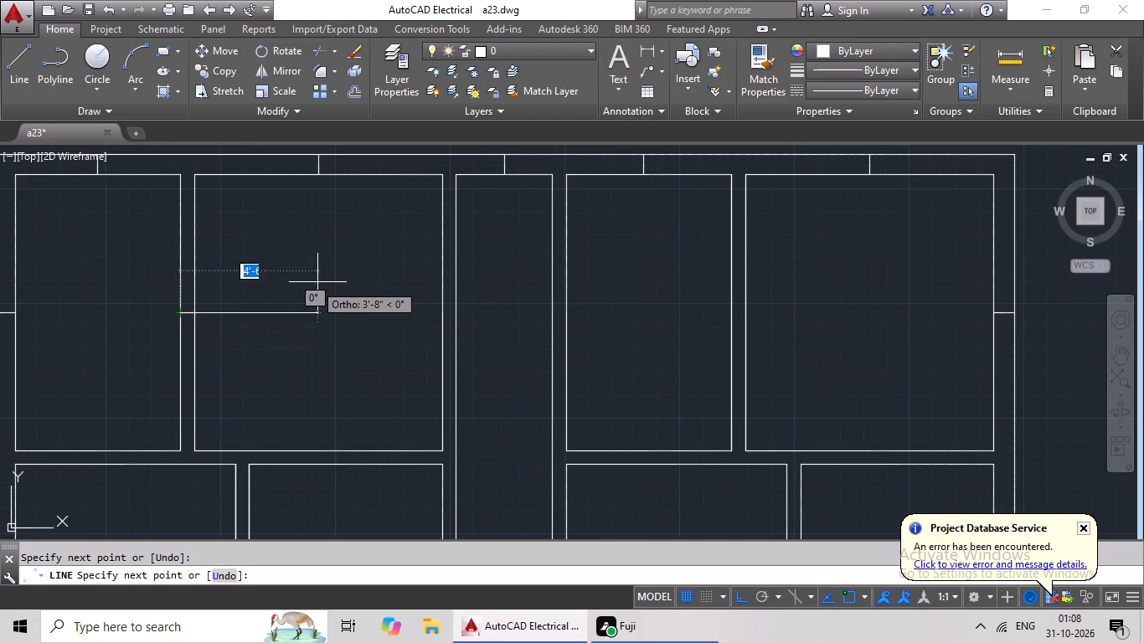
key("Escape")
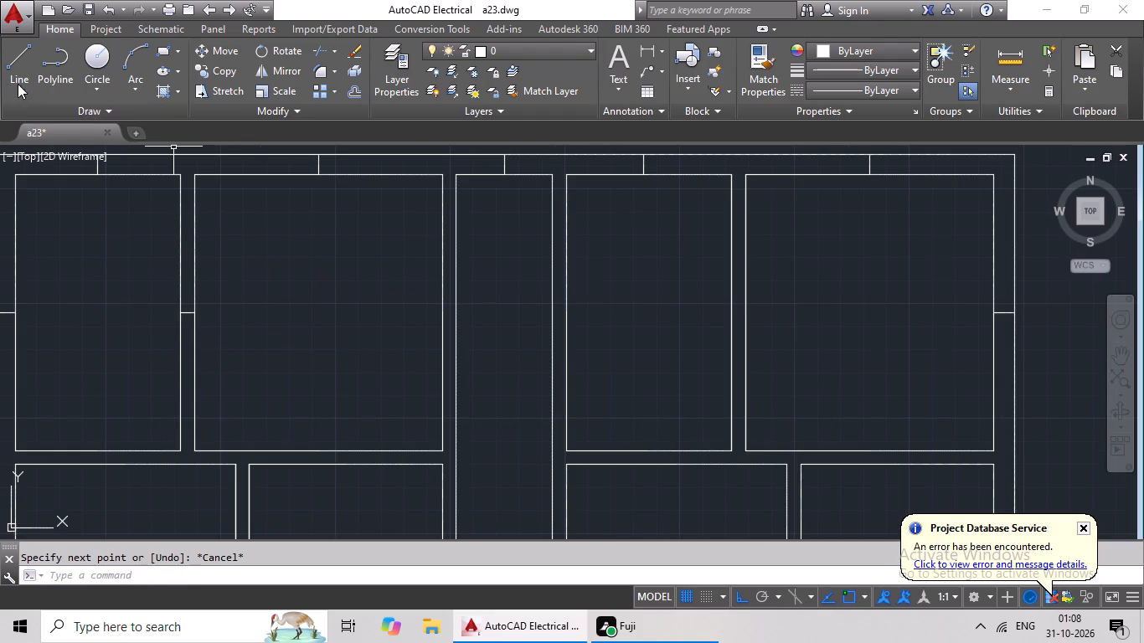
Draw a short horizontal line across the corridor-side wall of the right unit's topmost kitchen, at its midpoint.
left_click(19, 63)
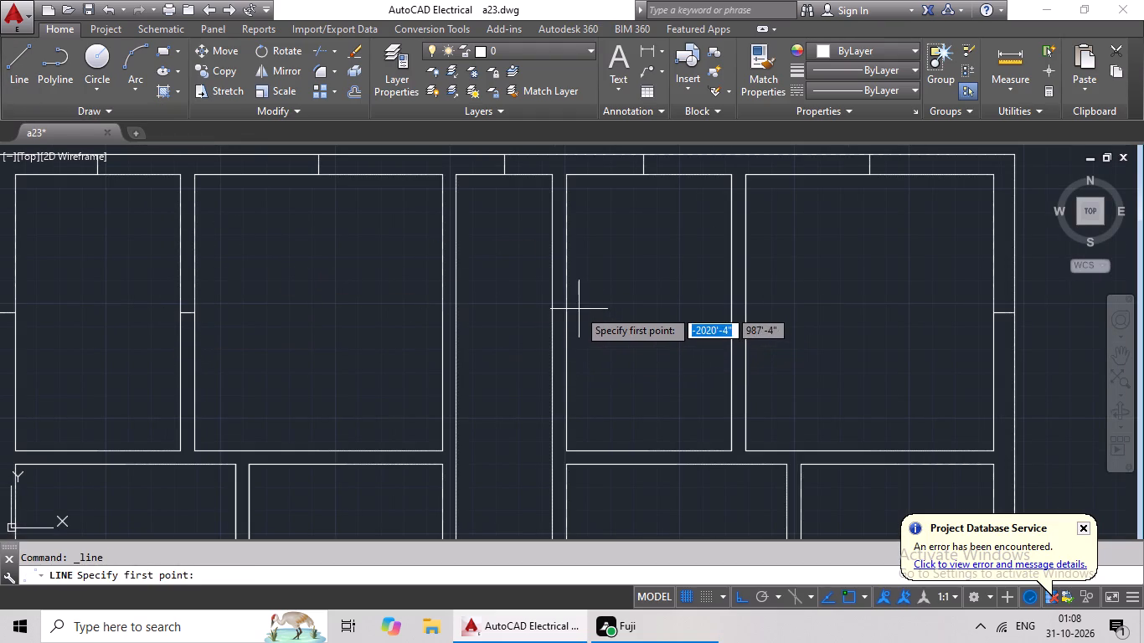
left_click(568, 314)
left_click(552, 318)
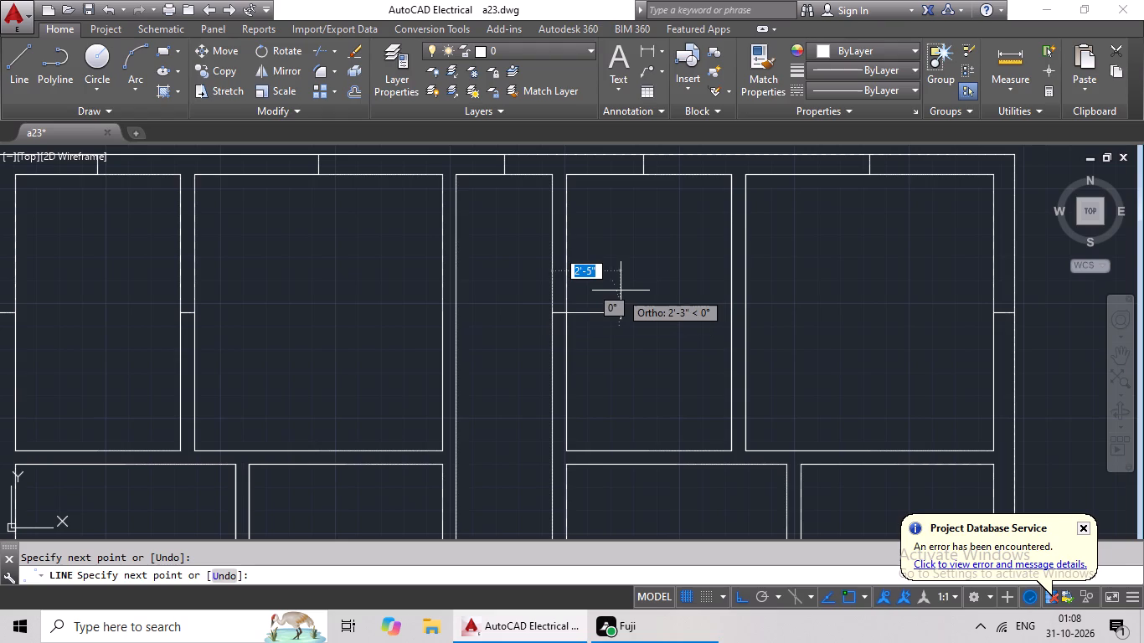
key("Escape")
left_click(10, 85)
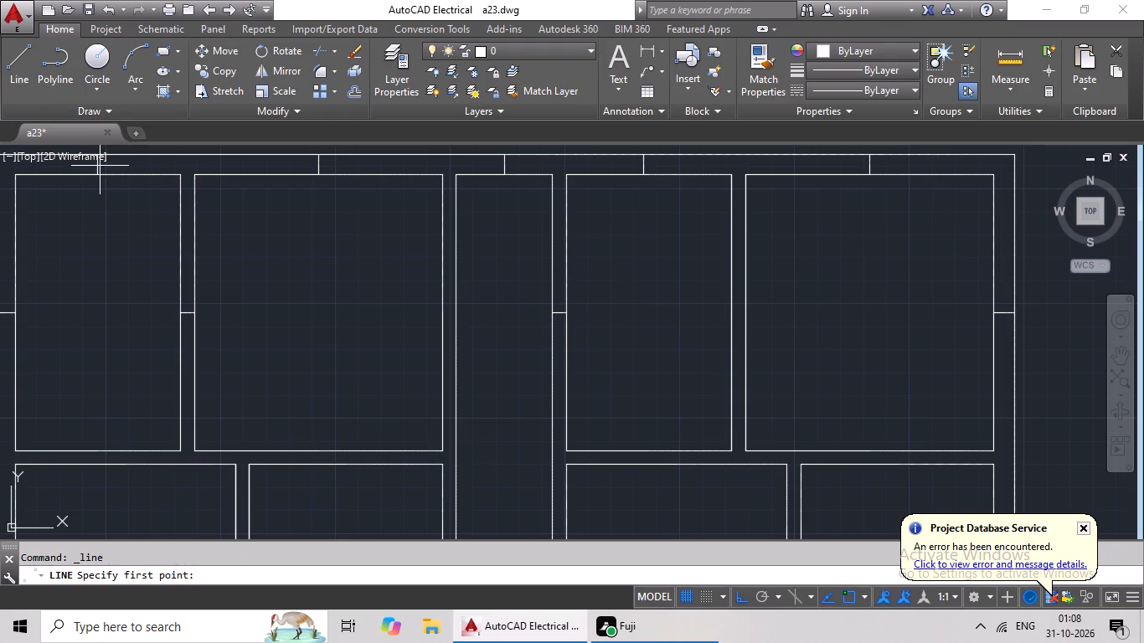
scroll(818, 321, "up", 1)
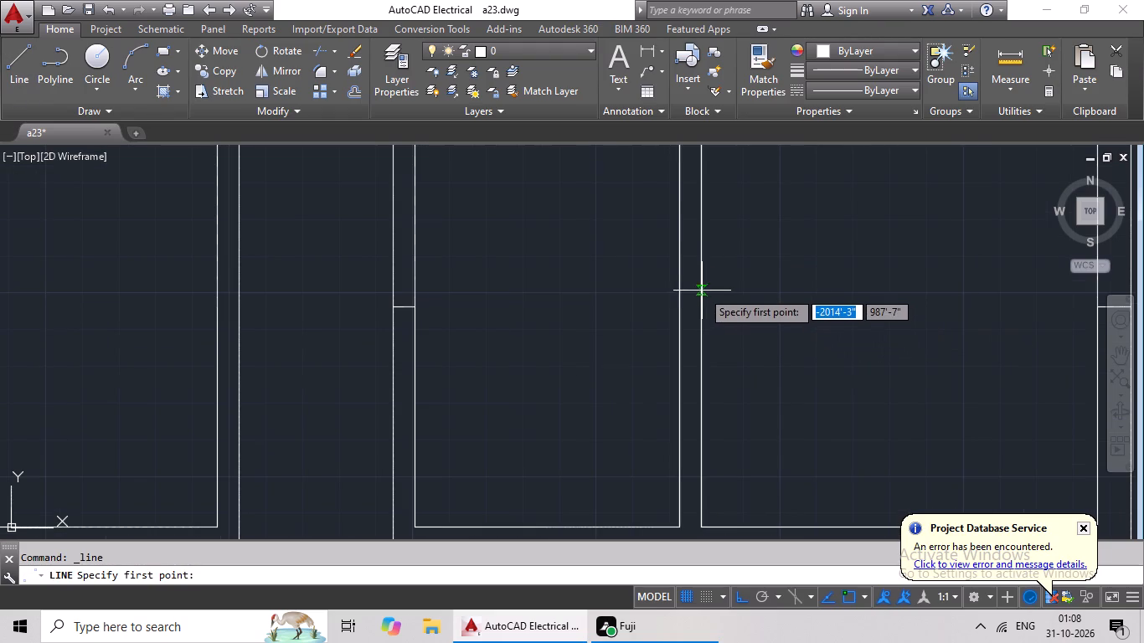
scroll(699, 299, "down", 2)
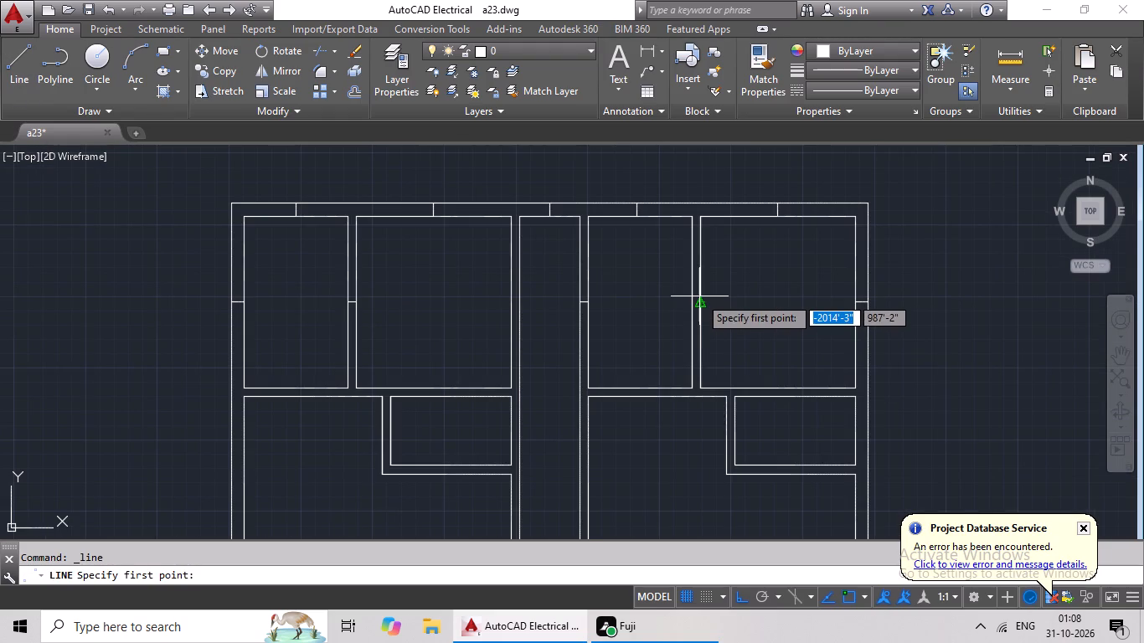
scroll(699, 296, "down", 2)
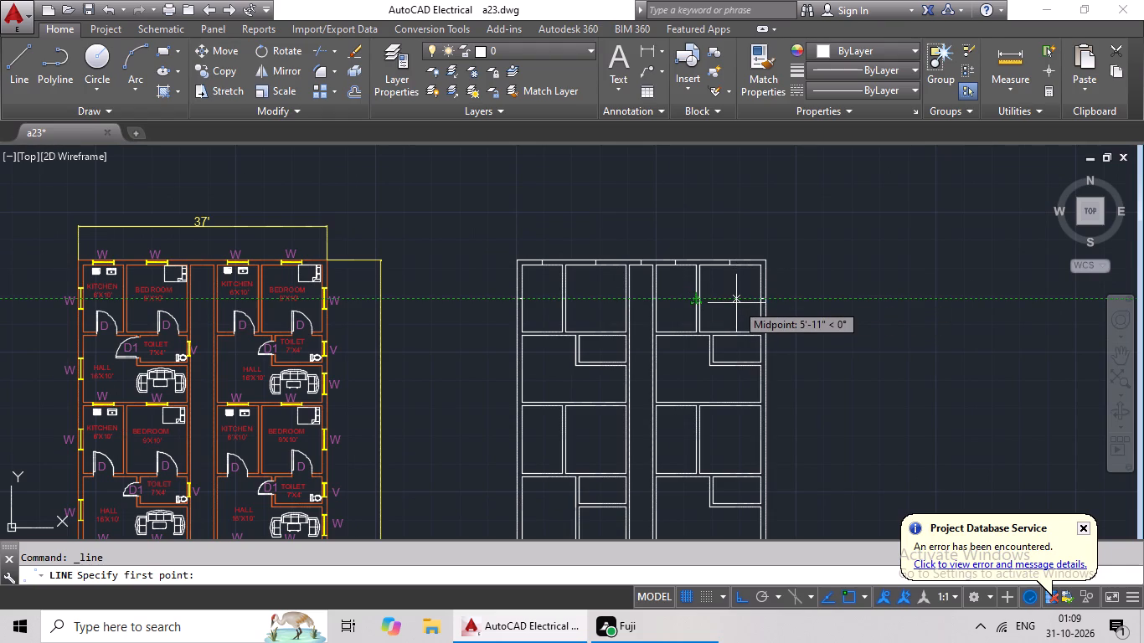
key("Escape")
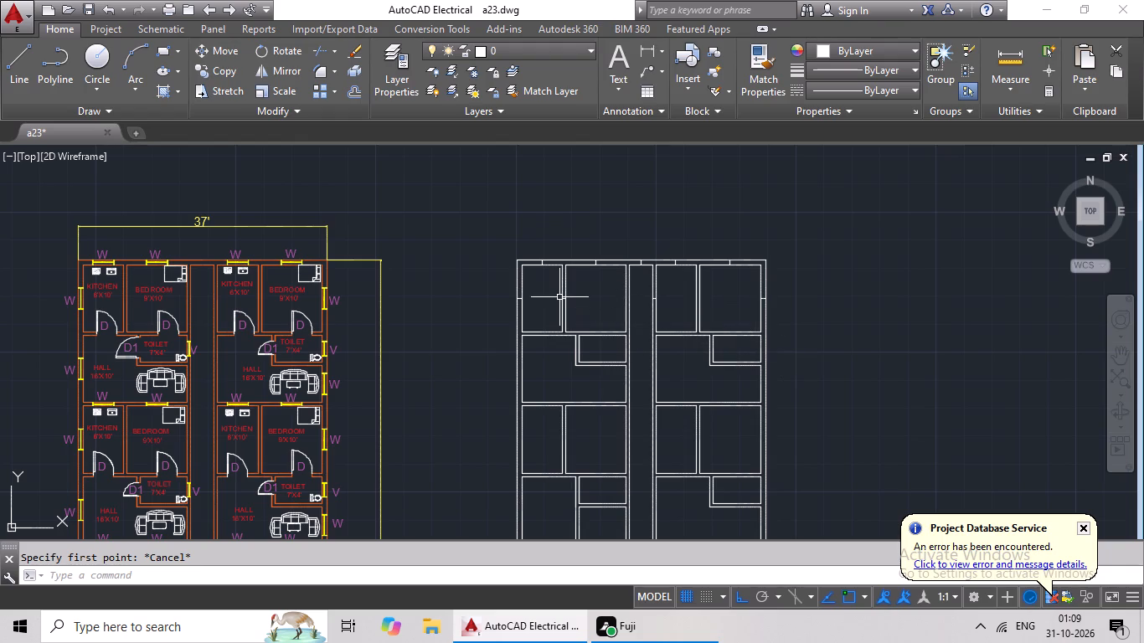
Draw a short horizontal line across the partition between the right unit's topmost kitchen and bedroom, at its midpoint.
scroll(559, 297, "up", 4)
scroll(559, 297, "down", 4)
scroll(576, 303, "up", 2)
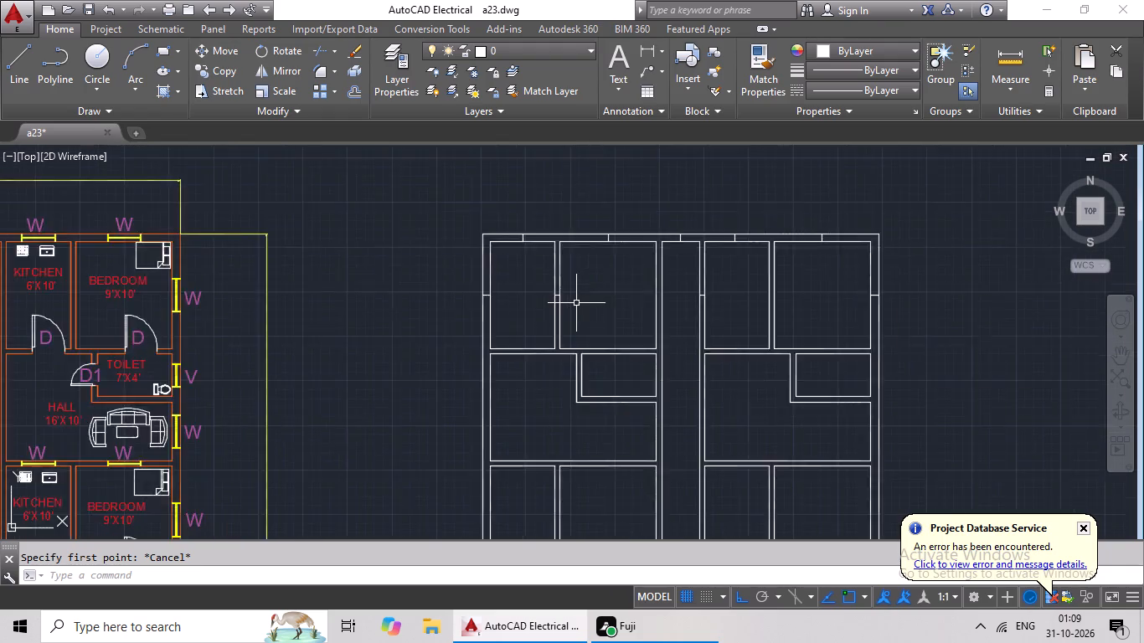
scroll(561, 293, "up", 2)
scroll(561, 293, "down", 3)
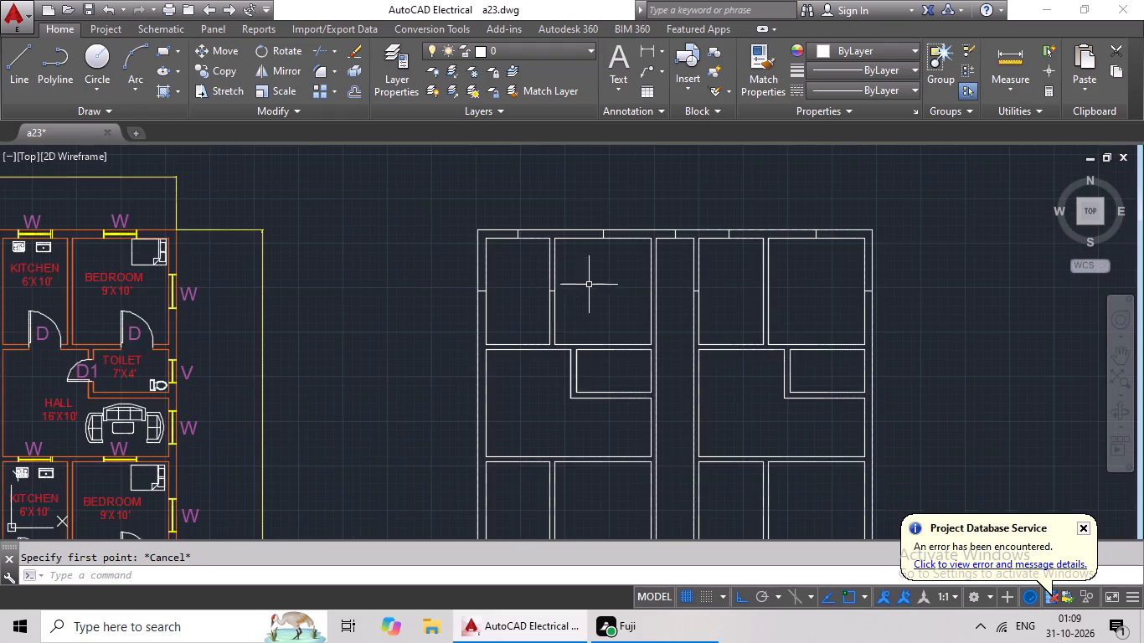
middle_click_drag(593, 283, 518, 297)
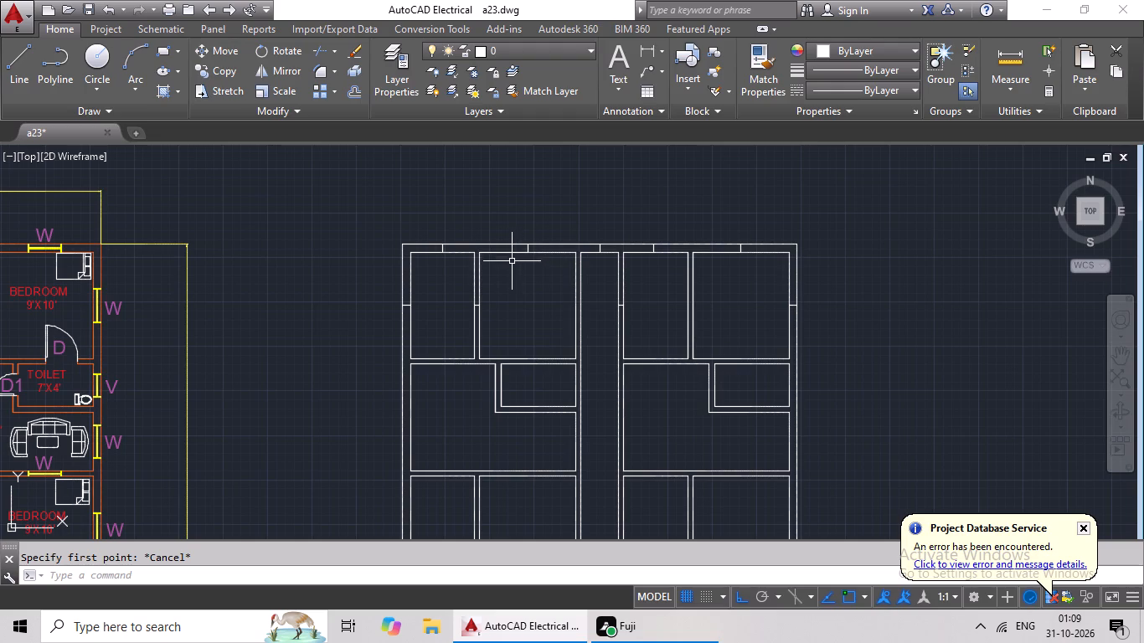
left_click(25, 71)
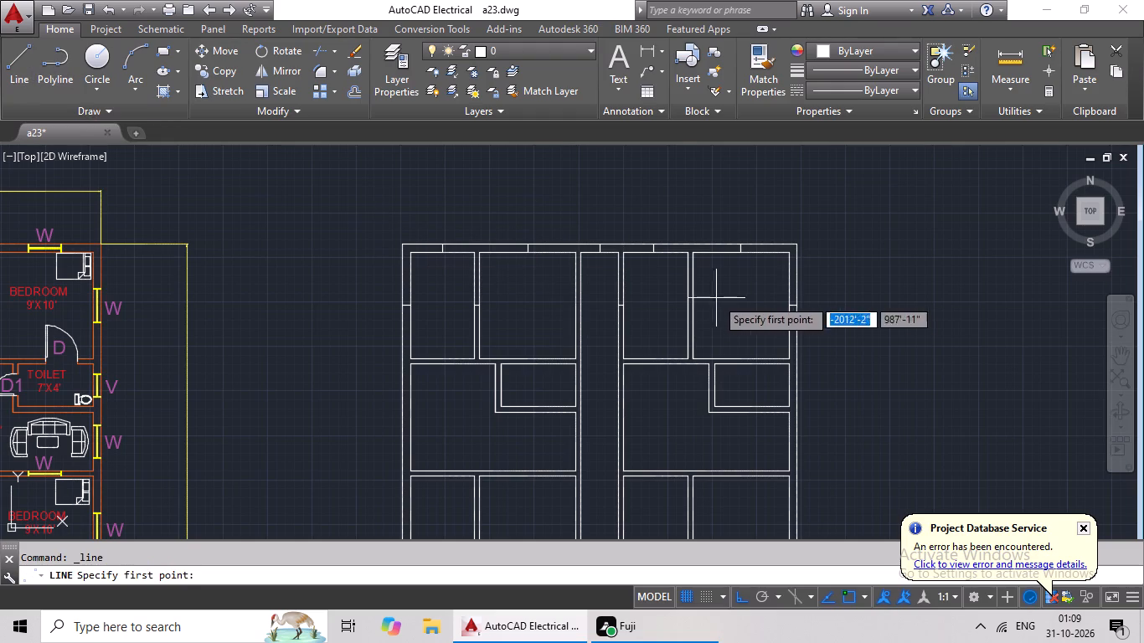
scroll(734, 299, "up", 2)
left_click(613, 308)
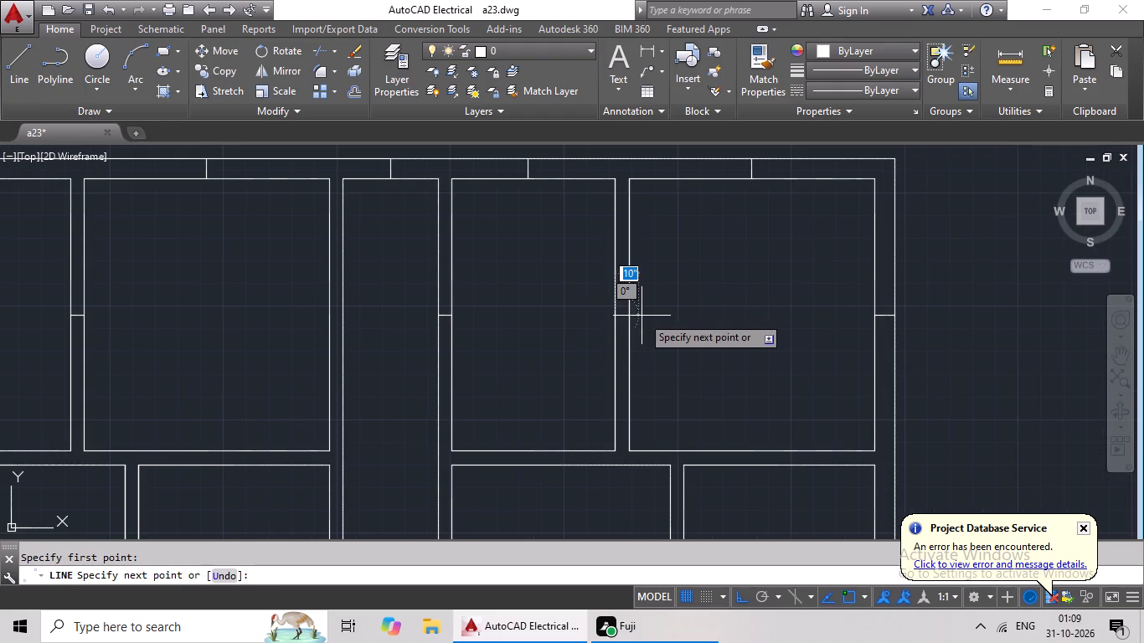
left_click_drag(627, 316, 639, 314)
key("Escape")
Draw a horizontal line of about 10" across the right outer wall at the midpoint of the right unit's topmost toilet.
scroll(668, 312, "down", 2)
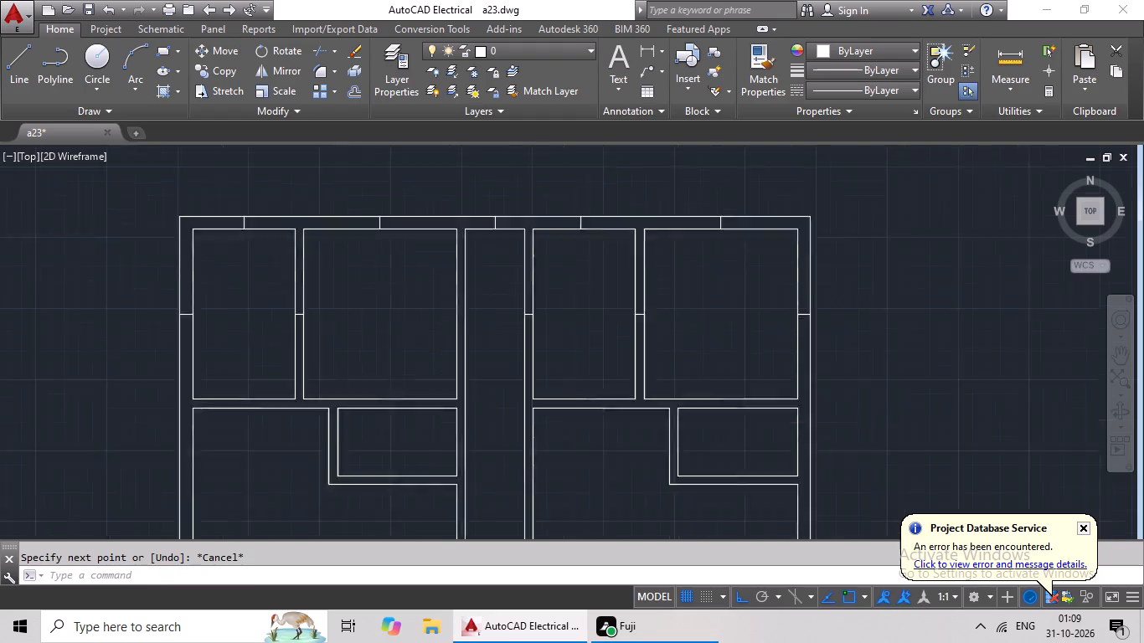
scroll(668, 312, "down", 1)
middle_click_drag(666, 309, 661, 258)
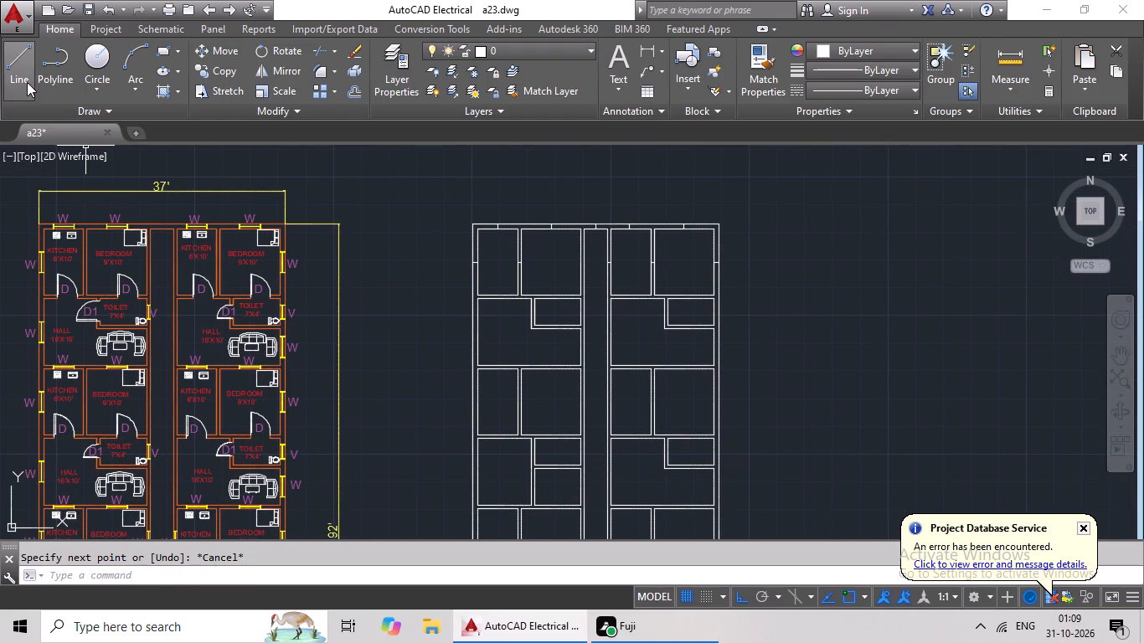
left_click(27, 80)
scroll(685, 337, "up", 1)
scroll(723, 280, "up", 2)
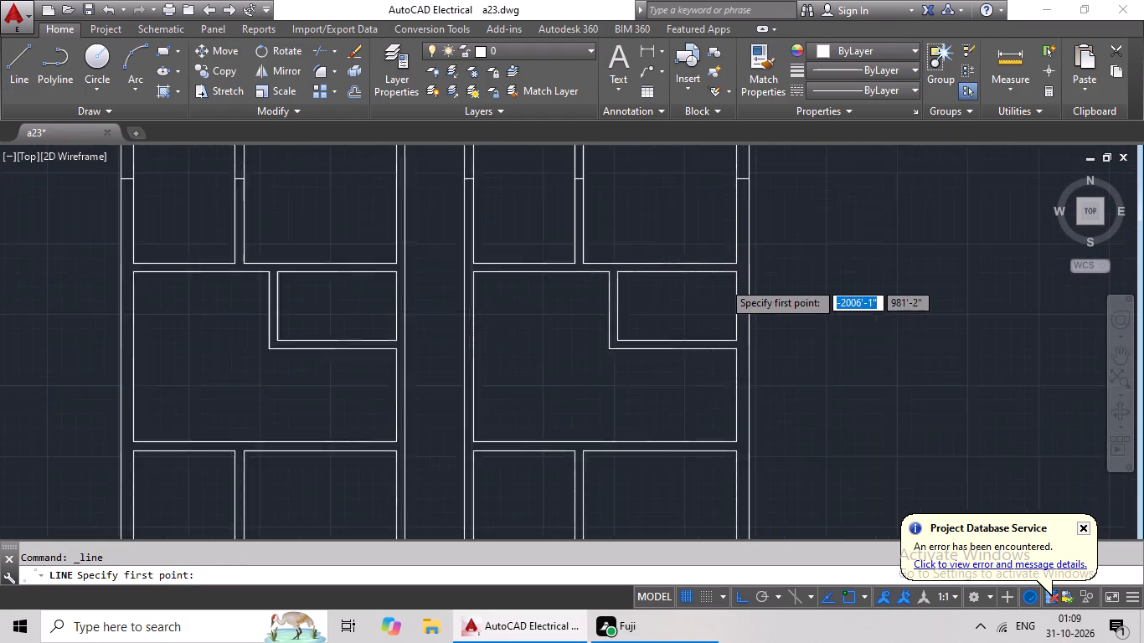
scroll(723, 281, "up", 1)
left_click(759, 342)
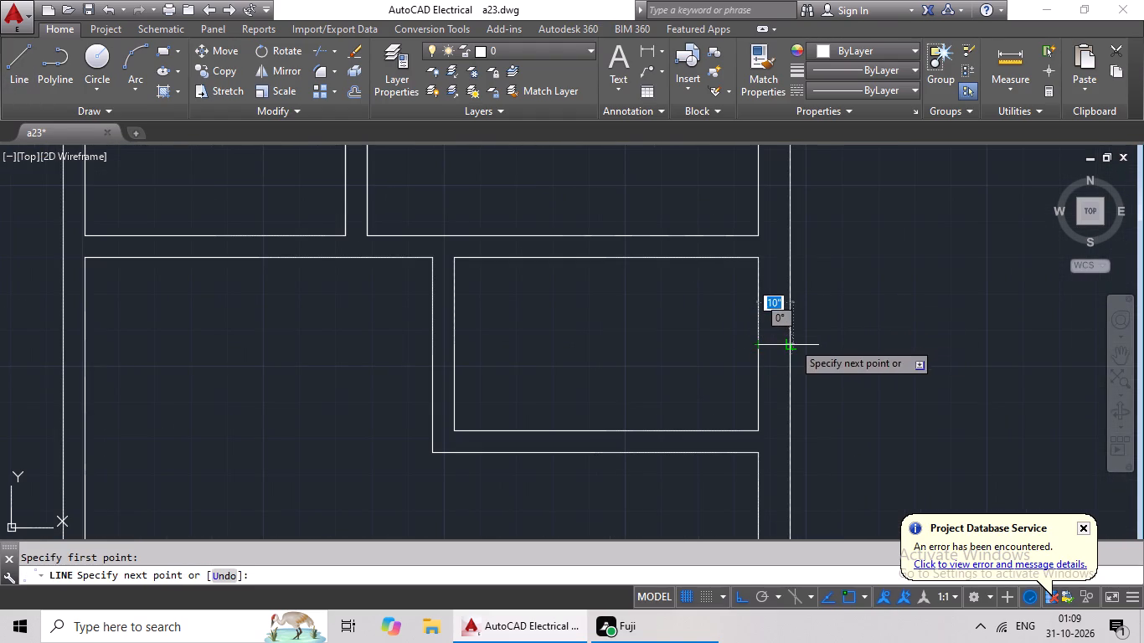
left_click_drag(792, 345, 801, 342)
key("Escape")
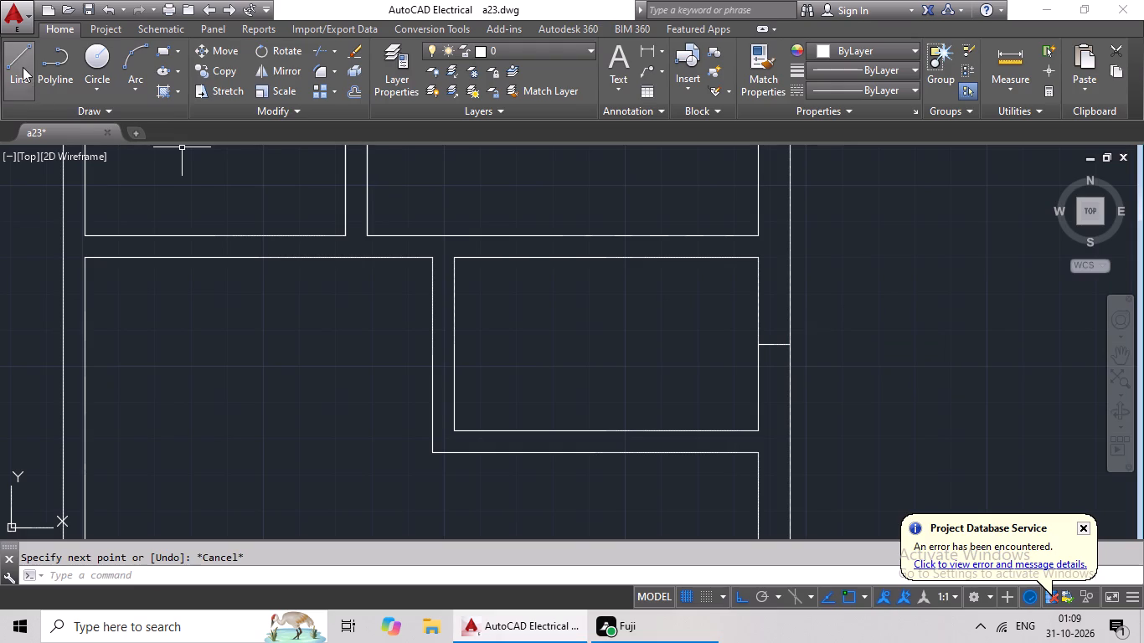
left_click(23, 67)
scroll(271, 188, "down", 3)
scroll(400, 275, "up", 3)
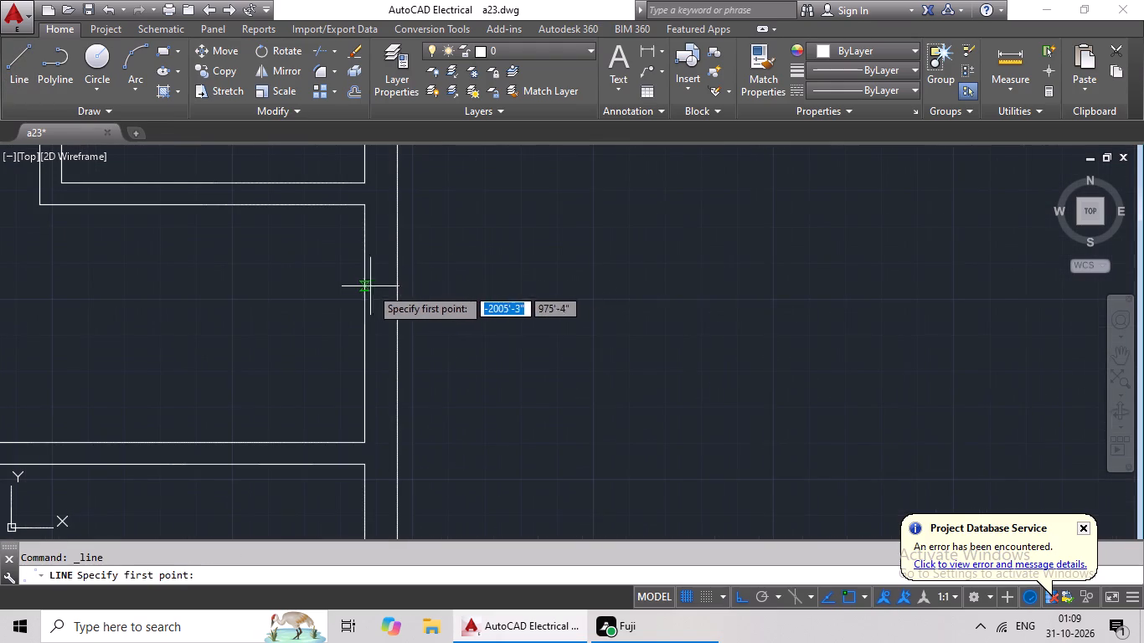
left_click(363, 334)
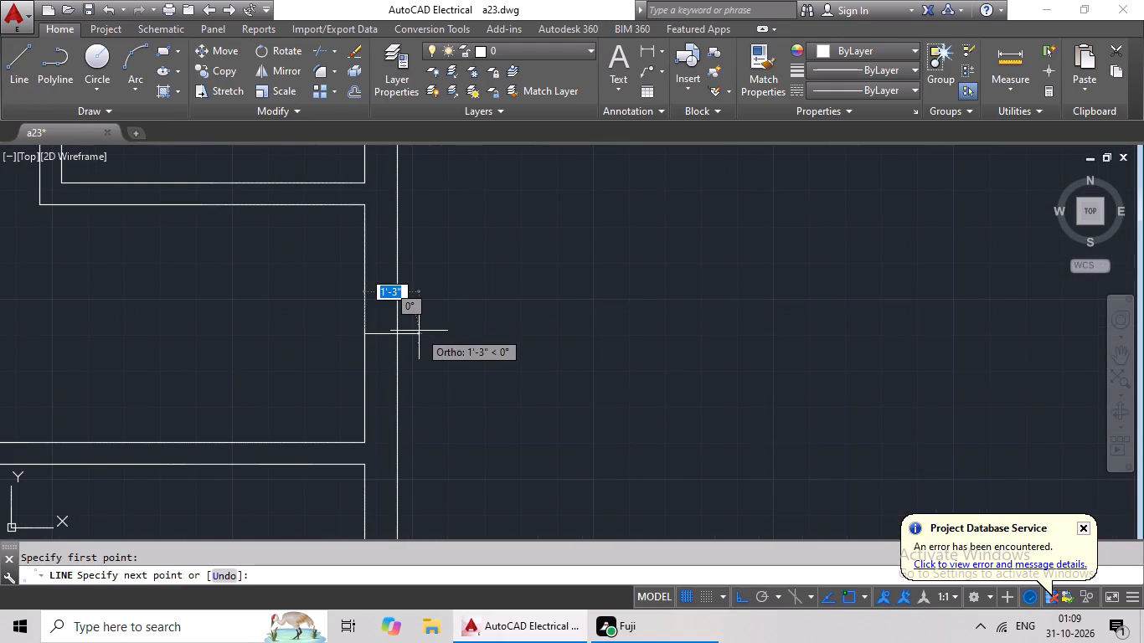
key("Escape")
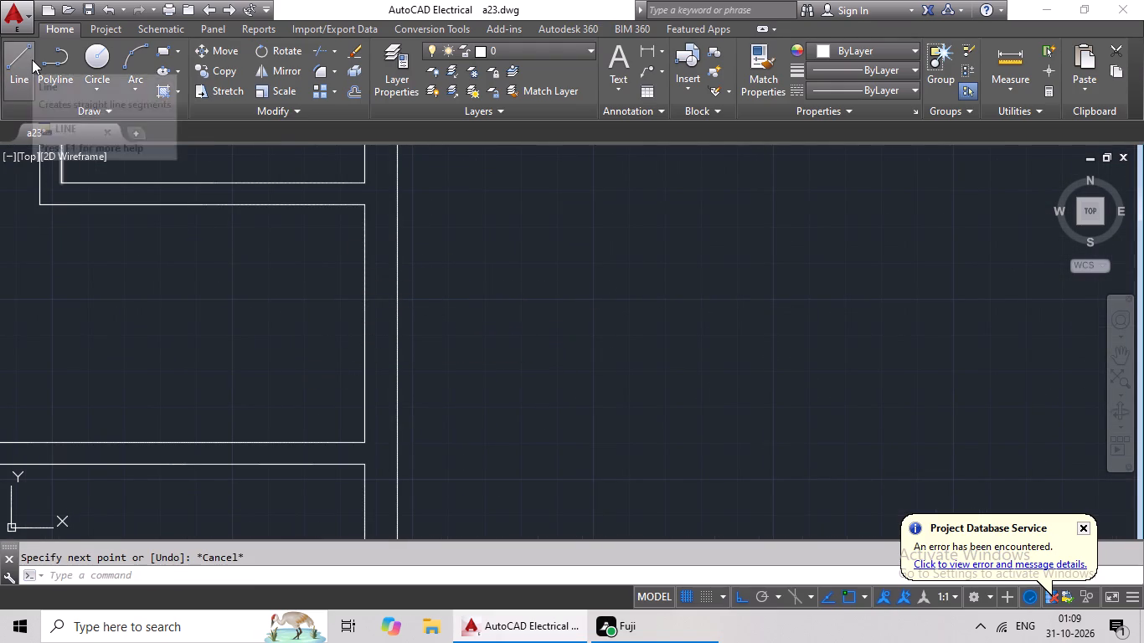
Draw a horizontal line of about 9" across the right outer wall at the midpoint of the topmost hall's side below the toilet.
left_click(23, 62)
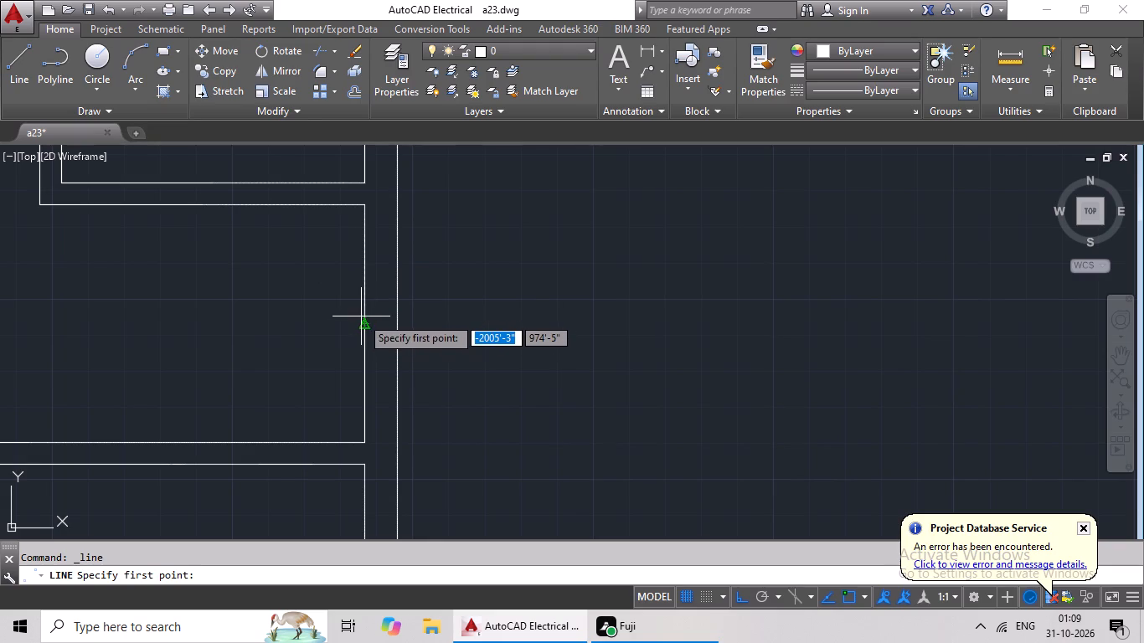
left_click(368, 324)
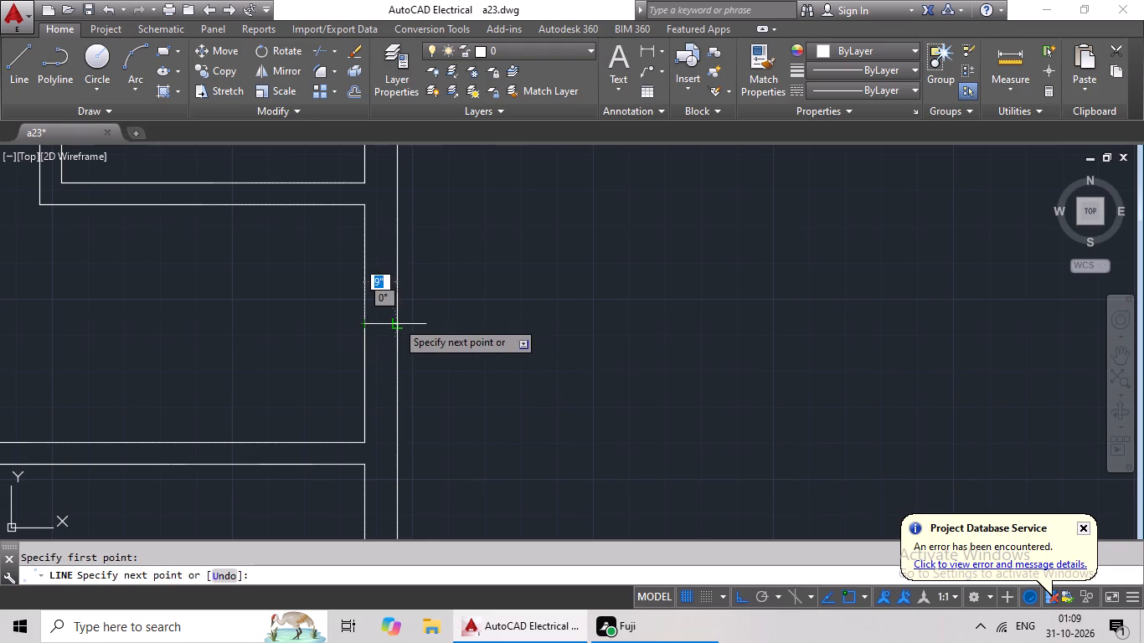
left_click(396, 321)
key("Escape")
key("Escape")
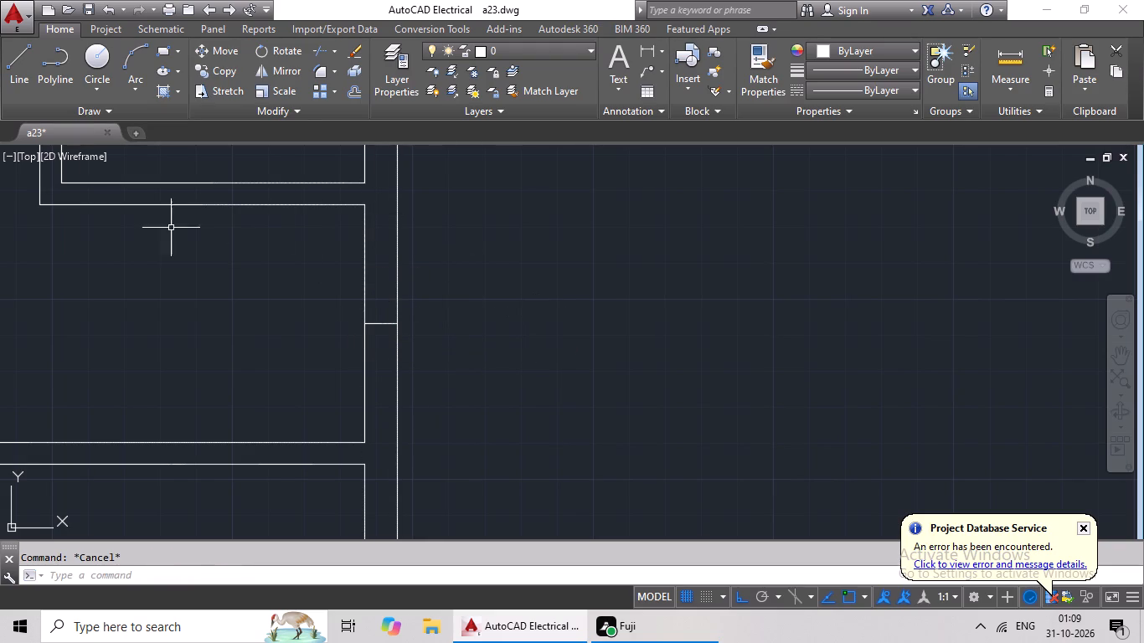
Draw a short horizontal line across the corridor-side wall of the left unit's topmost toilet, at its midpoint.
left_click(8, 62)
middle_click_drag(152, 274, 429, 265)
scroll(456, 258, "down", 2)
middle_click_drag(443, 260, 362, 279)
middle_click_drag(255, 279, 445, 291)
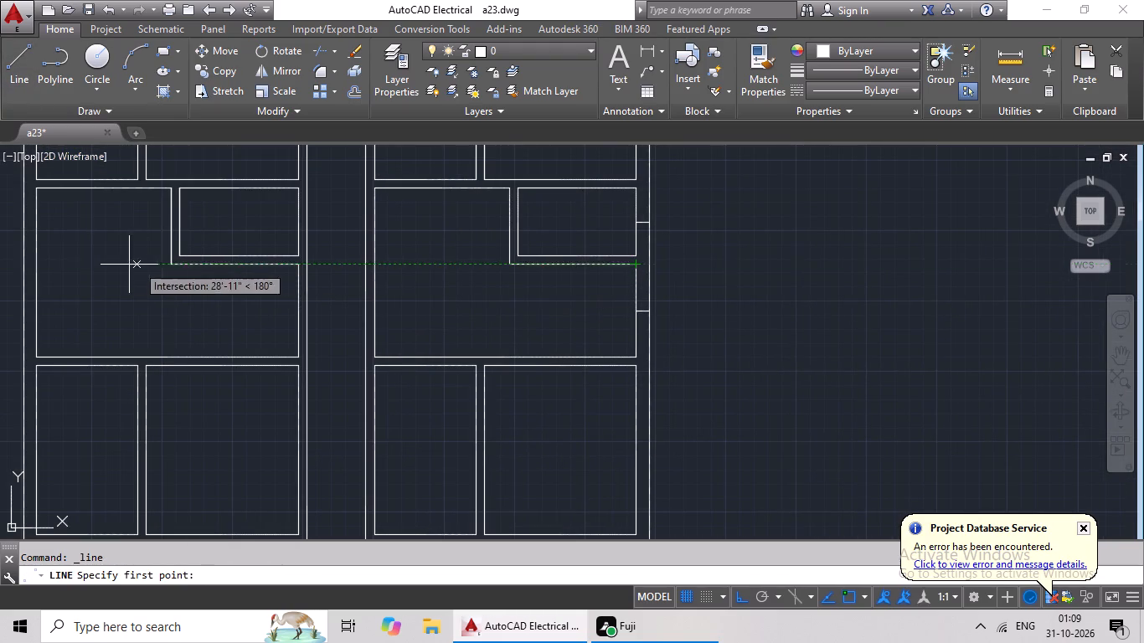
middle_click_drag(39, 234, 122, 293)
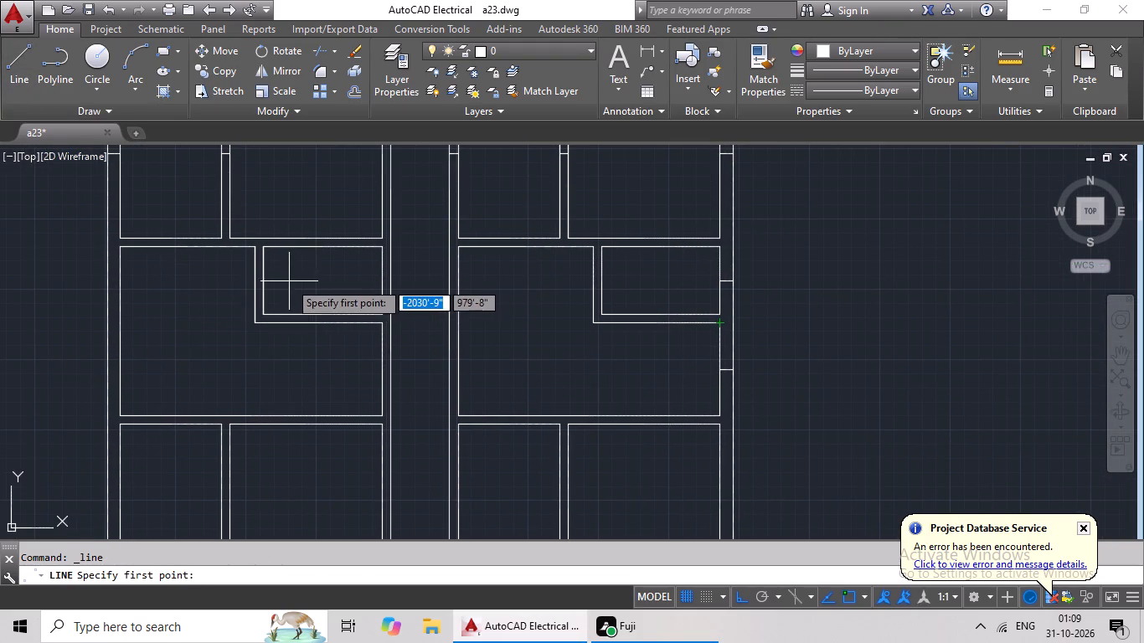
scroll(289, 281, "up", 2)
left_click(520, 278)
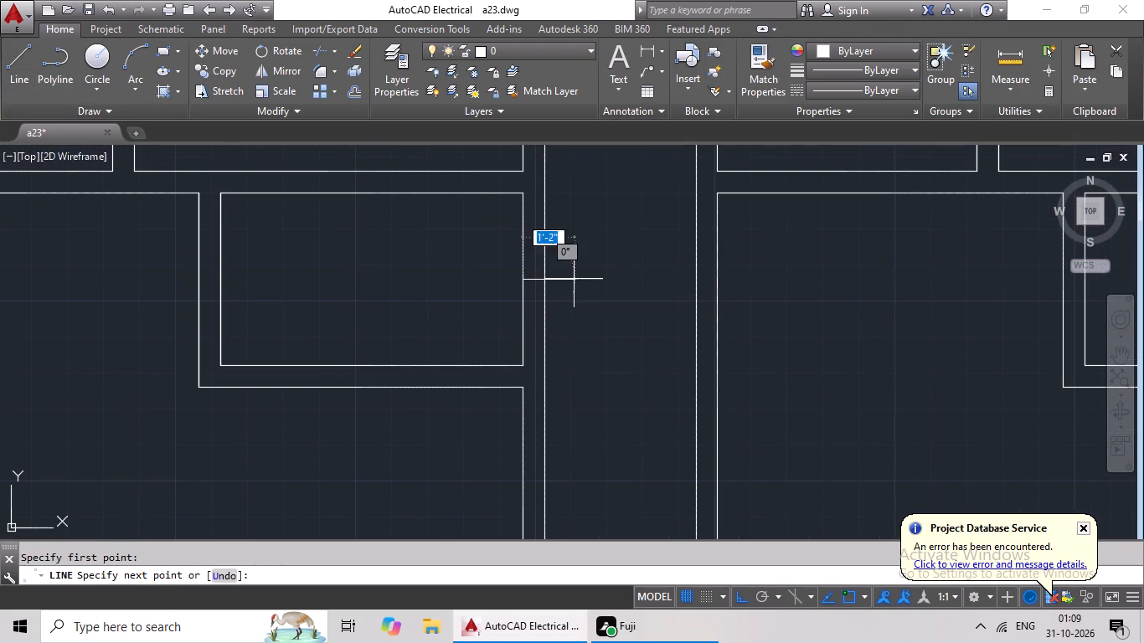
left_click(545, 277)
key("Escape")
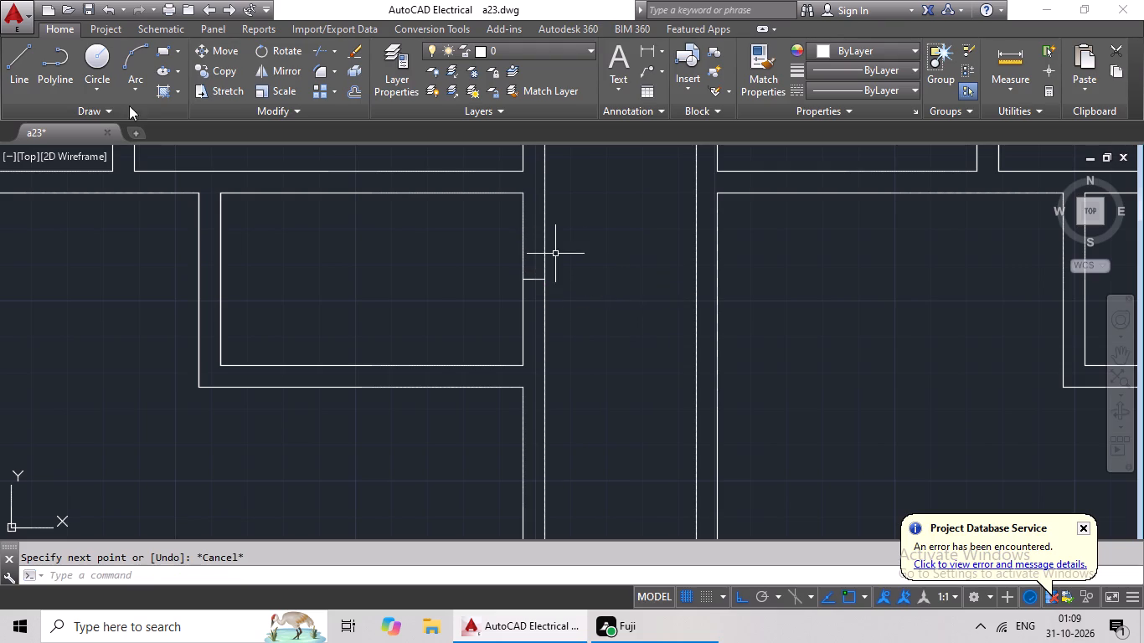
Draw a short horizontal line across the left outer wall at the midpoint of the left unit's topmost hall.
left_click(27, 54)
scroll(345, 219, "down", 2)
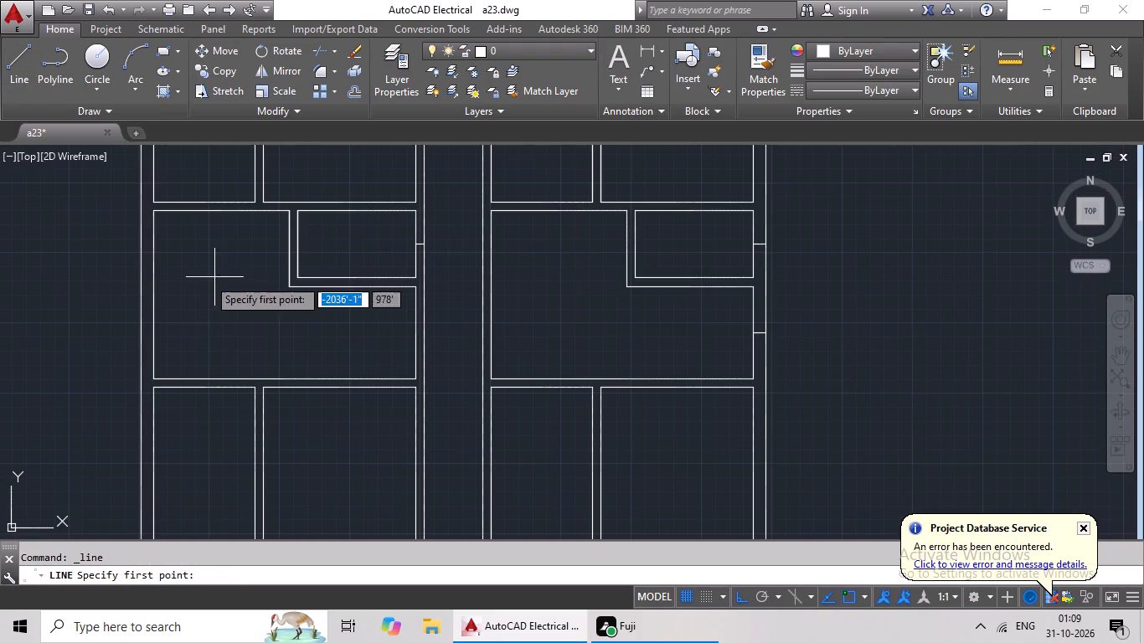
left_click(152, 291)
scroll(138, 285, "up", 4)
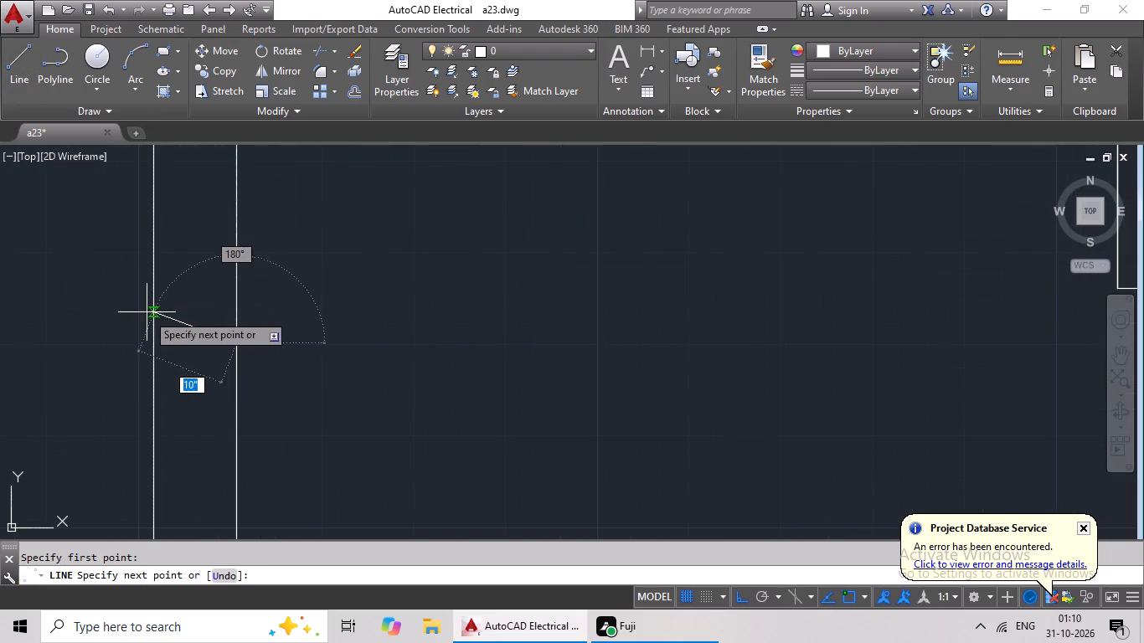
left_click(149, 340)
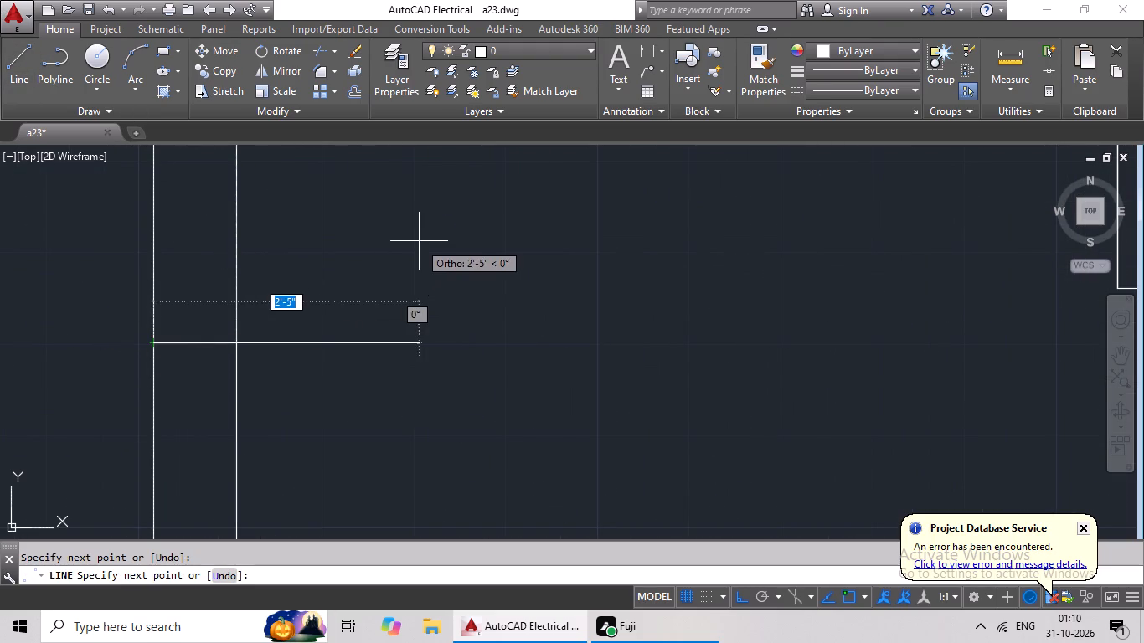
key("Escape")
Draw a short horizontal line across the right outer wall at the midpoint of the right unit's second bedroom from the top.
left_click(8, 87)
scroll(152, 188, "down", 3)
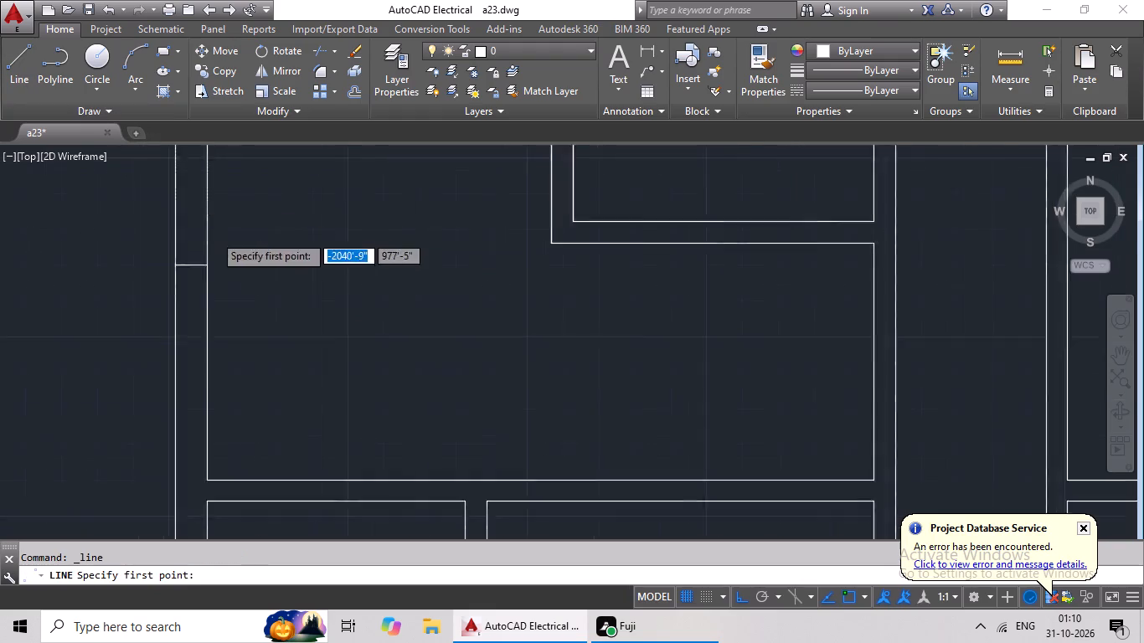
left_click(14, 69)
scroll(252, 234, "down", 1)
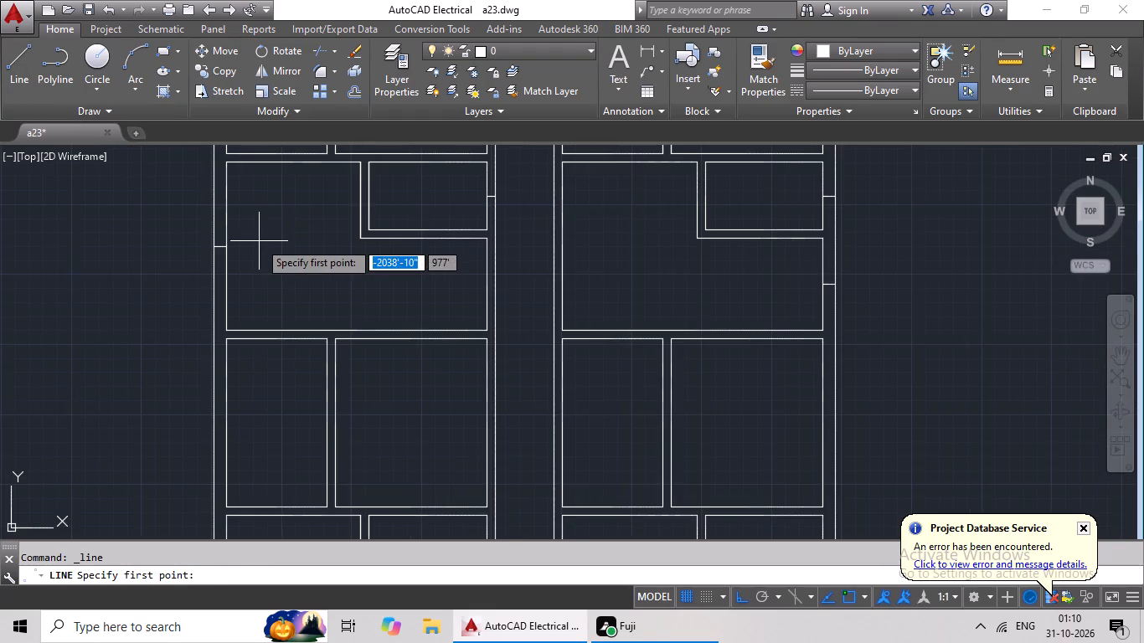
middle_click_drag(245, 246, 174, 270)
scroll(314, 325, "down", 2)
middle_click_drag(306, 324, 206, 343)
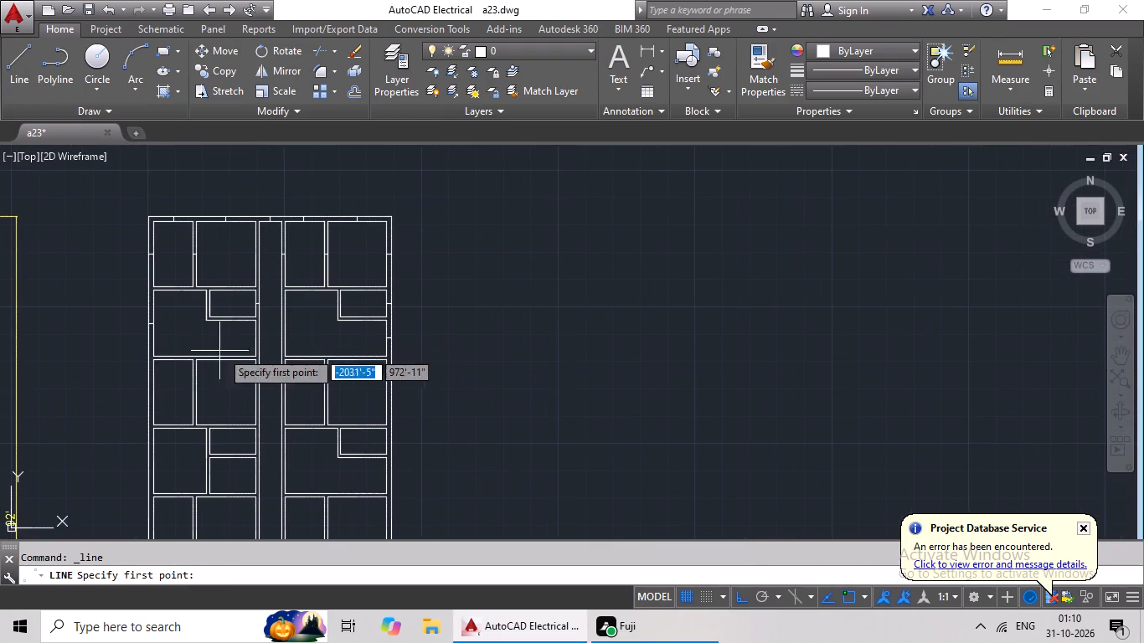
scroll(417, 413, "up", 3)
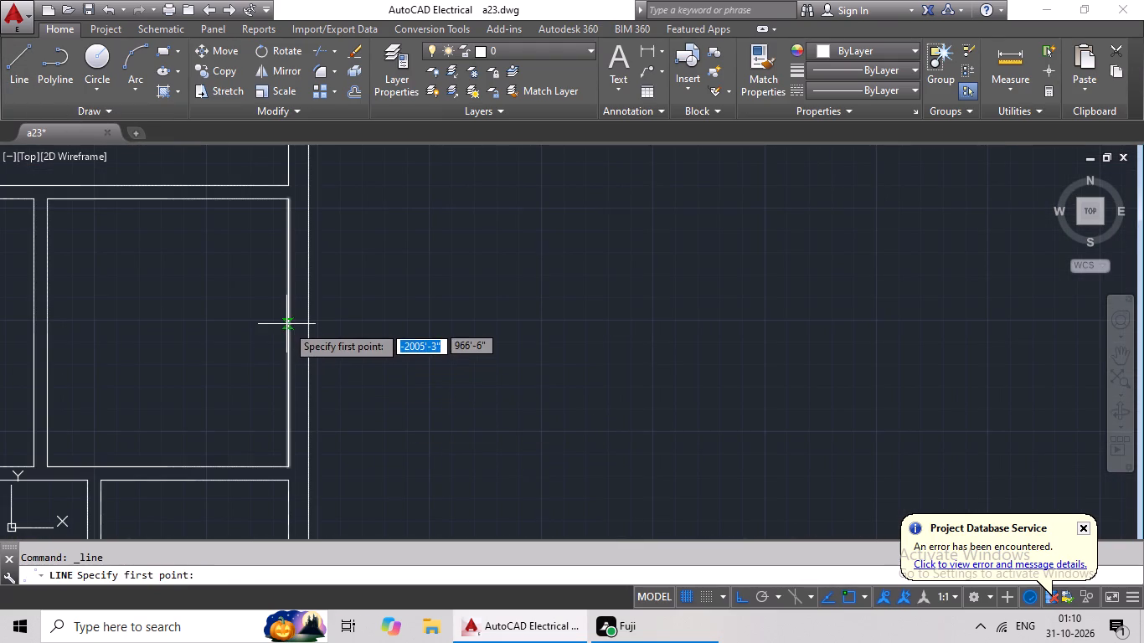
left_click(286, 332)
left_click_drag(306, 331, 316, 329)
key("Escape")
scroll(440, 306, "down", 2)
middle_click_drag(374, 320, 504, 301)
middle_click(509, 301)
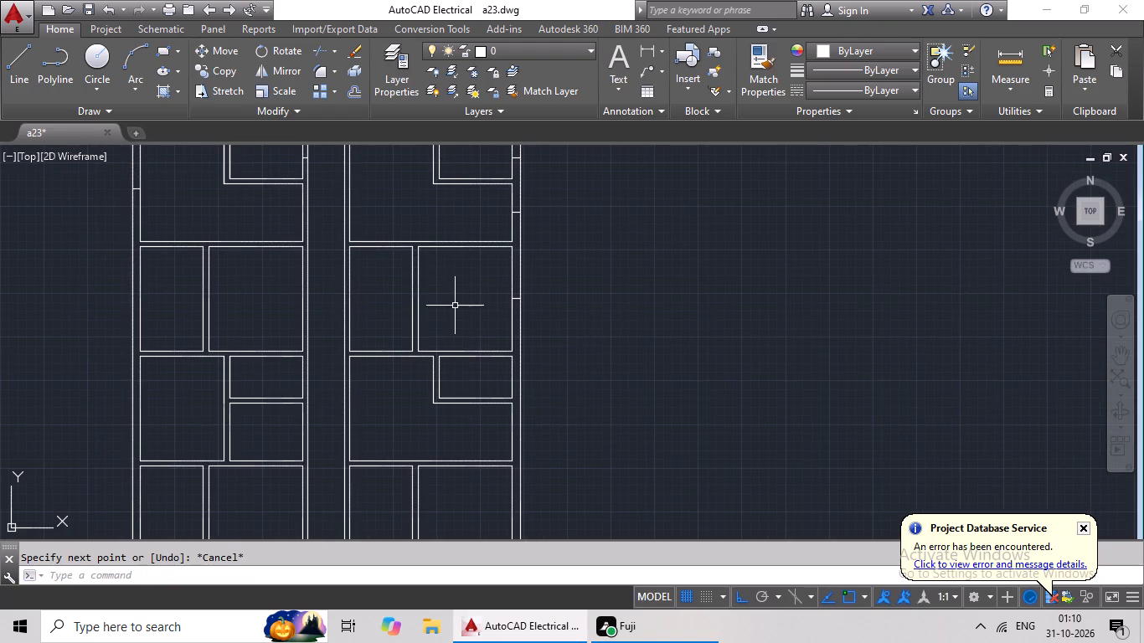
Draw a short horizontal line across the partition between the right unit's second kitchen and bedroom from the top, at its midpoint.
left_click(26, 78)
scroll(433, 301, "down", 1)
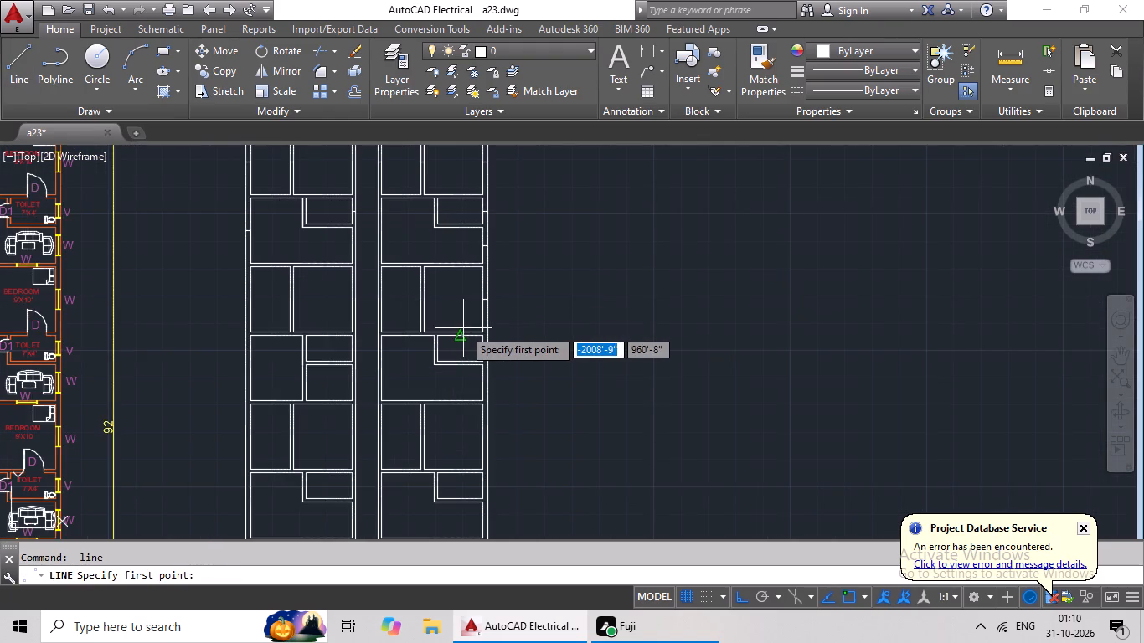
scroll(463, 328, "up", 2)
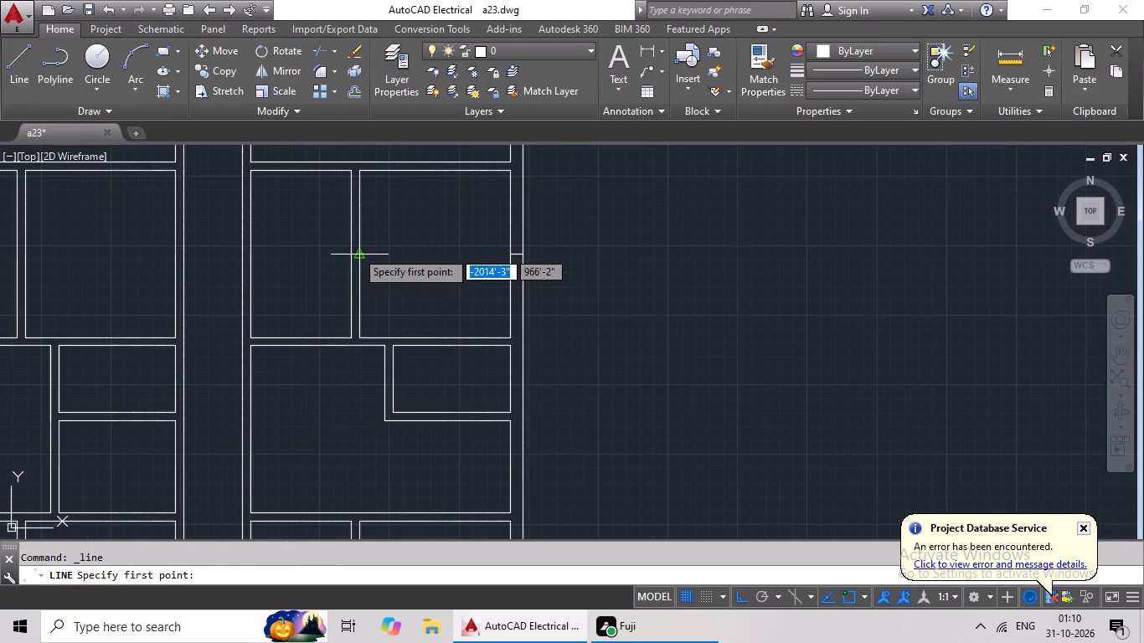
left_click(356, 250)
scroll(348, 254, "up", 3)
left_click(358, 250)
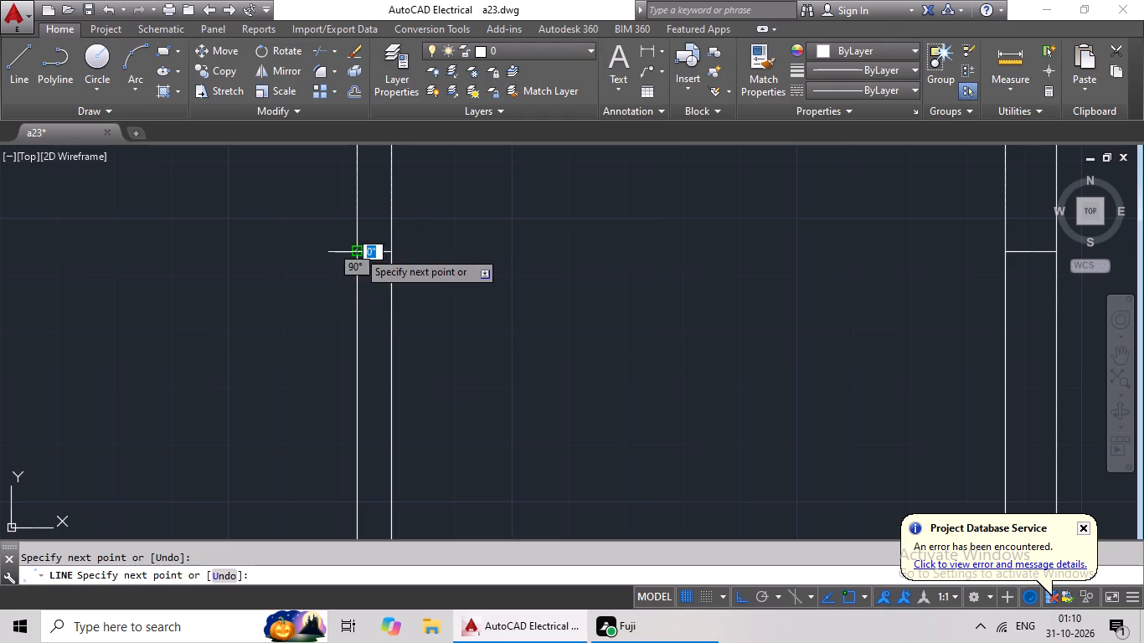
key("Escape")
Examine the upper rooms of the new floor plan and the labelled original plan, including the halls' corridor-side walls.
scroll(518, 219, "down", 3)
middle_click_drag(535, 224, 480, 359)
scroll(488, 332, "down", 1)
middle_click_drag(488, 331, 427, 341)
middle_click_drag(430, 267, 399, 335)
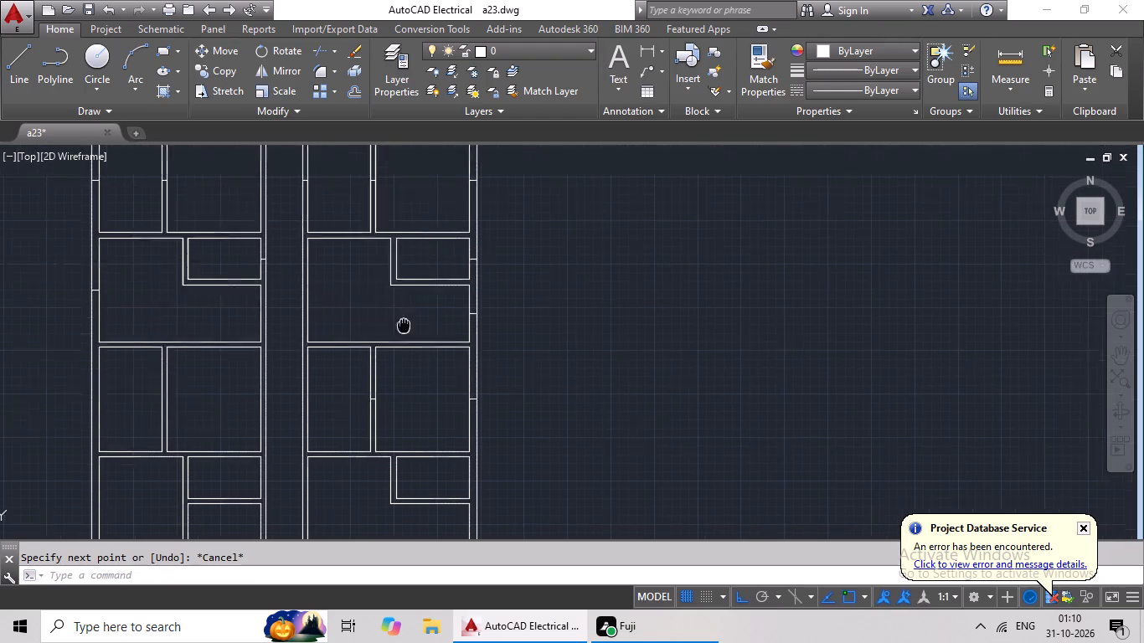
middle_click_drag(399, 335, 394, 343)
middle_click_drag(410, 424, 420, 379)
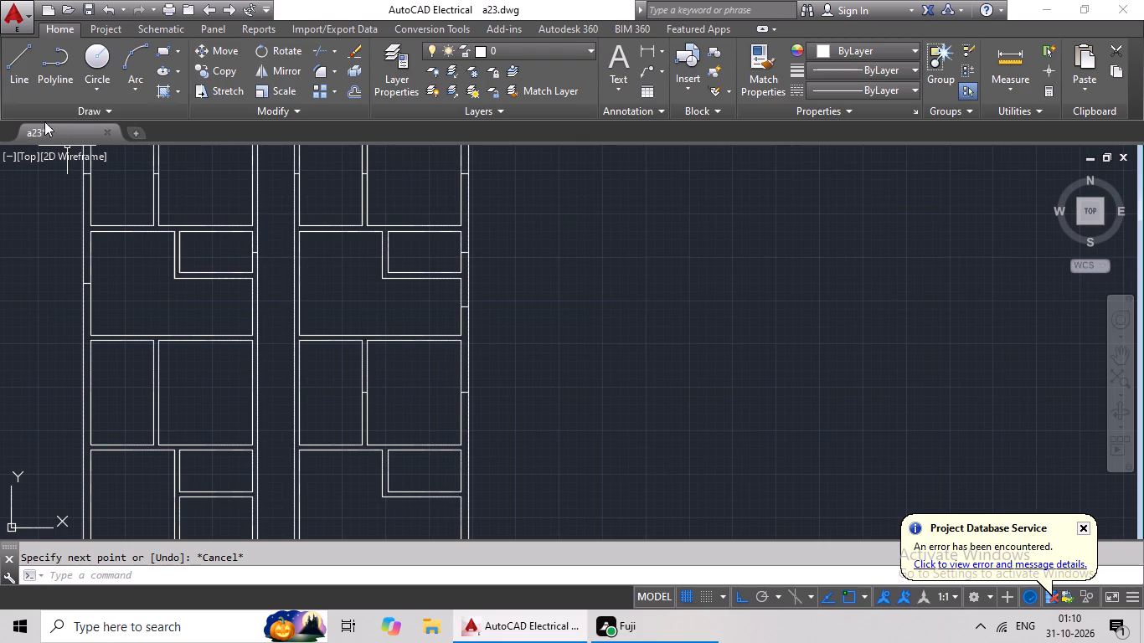
left_click(25, 75)
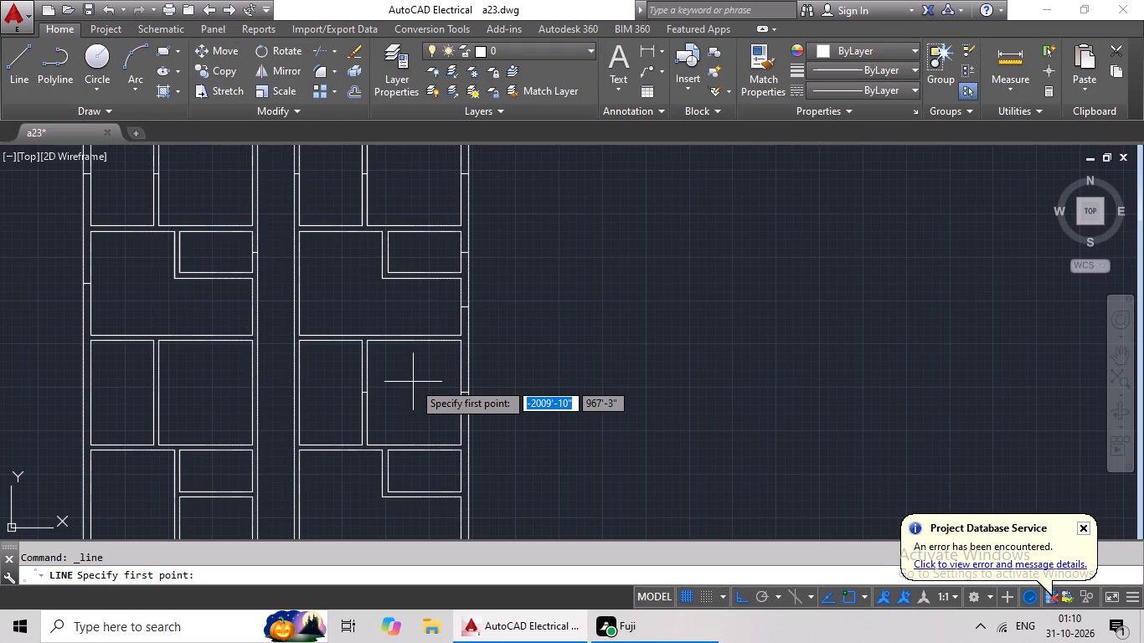
scroll(420, 378, "down", 2)
middle_click_drag(320, 388, 497, 321)
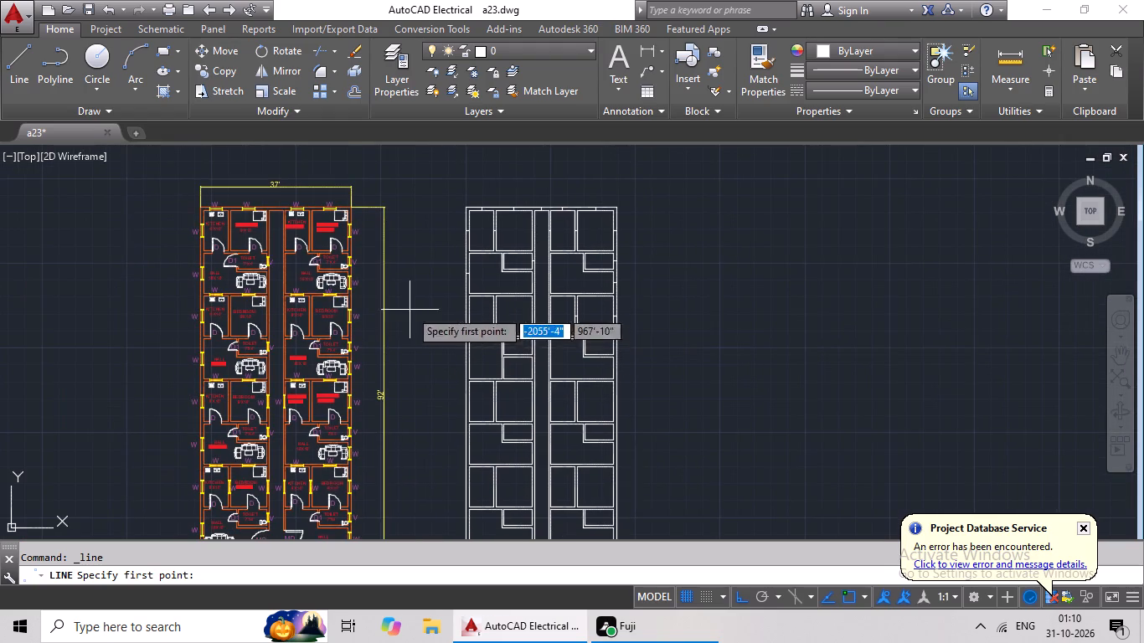
scroll(294, 268, "up", 4)
scroll(281, 275, "down", 1)
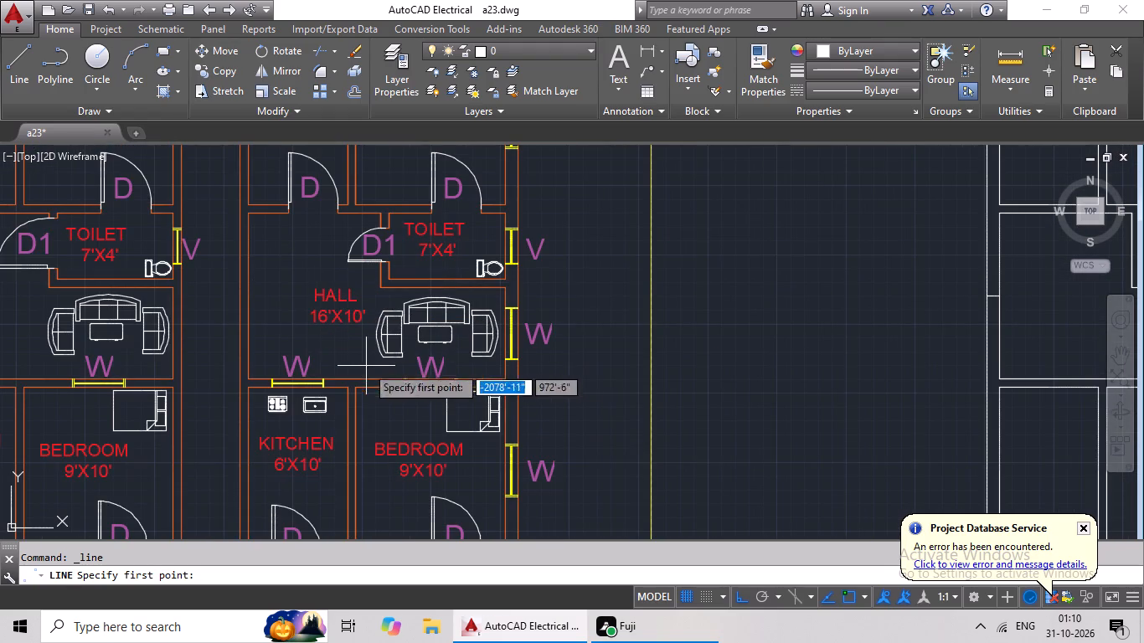
scroll(576, 378, "down", 2)
middle_click_drag(579, 373, 518, 393)
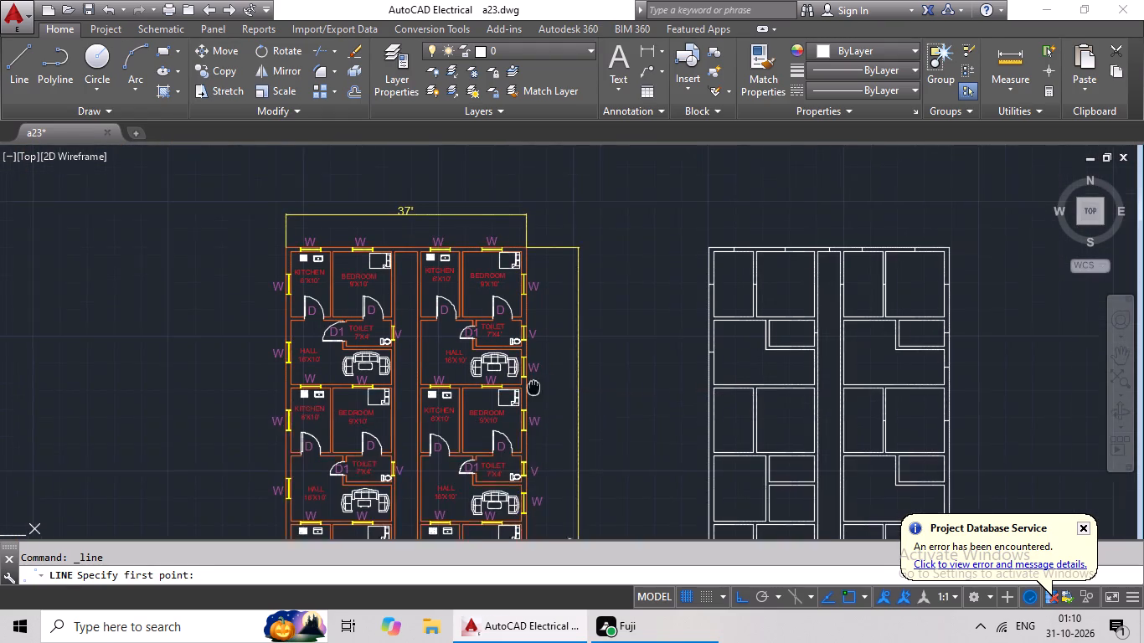
middle_click_drag(518, 393, 515, 394)
scroll(510, 391, "up", 2)
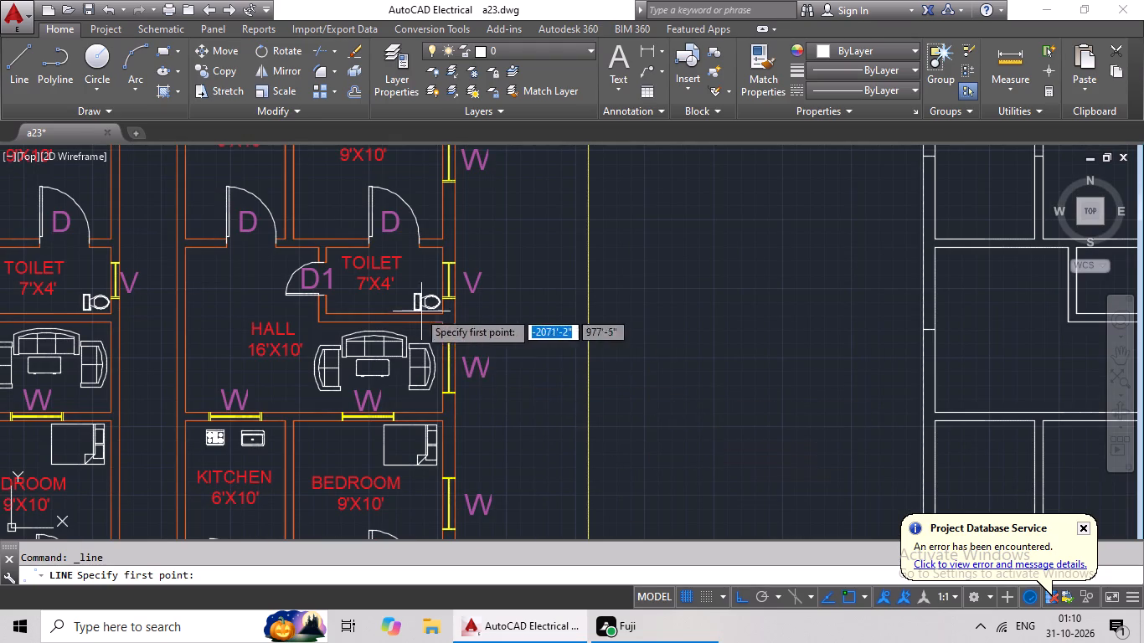
middle_click_drag(202, 267, 309, 429)
middle_click_drag(291, 358, 329, 296)
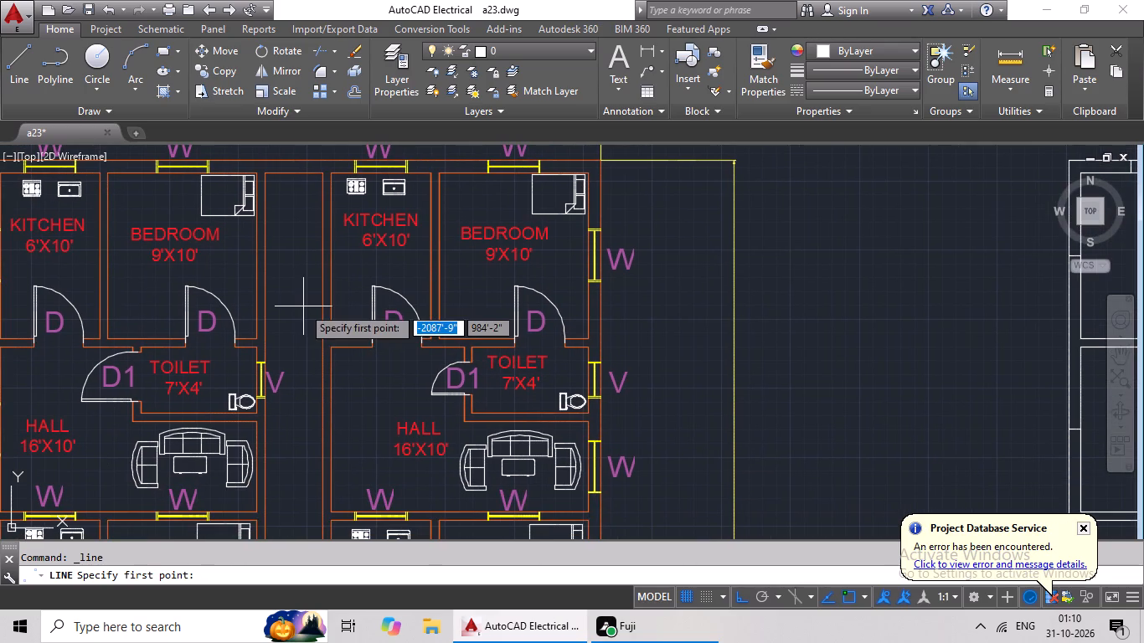
middle_click_drag(353, 378, 439, 306)
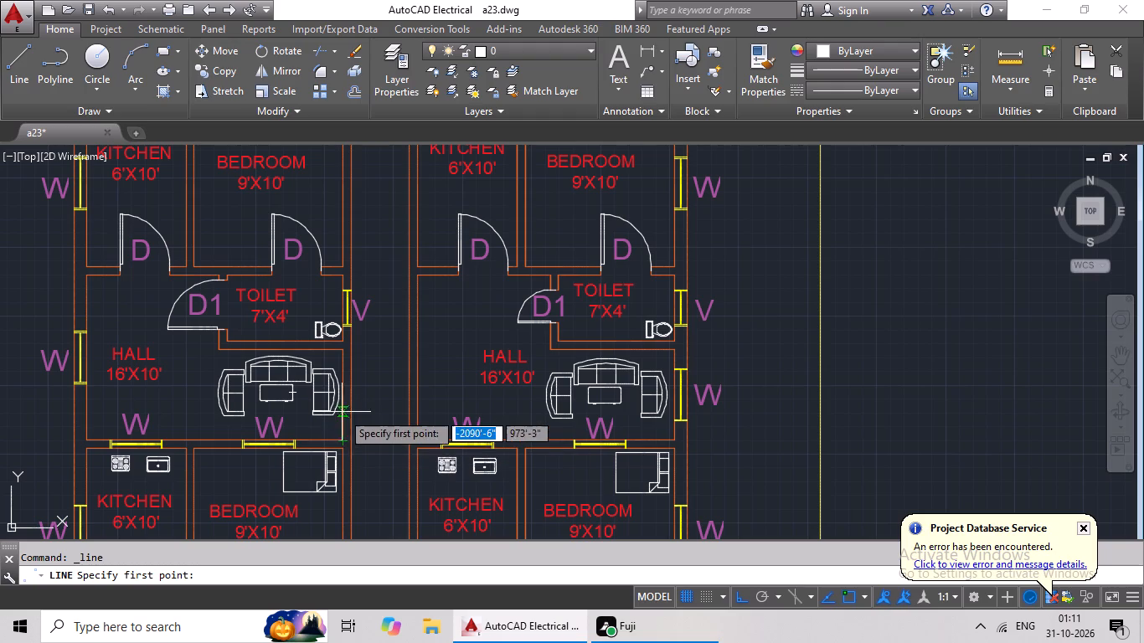
scroll(343, 396, "up", 3)
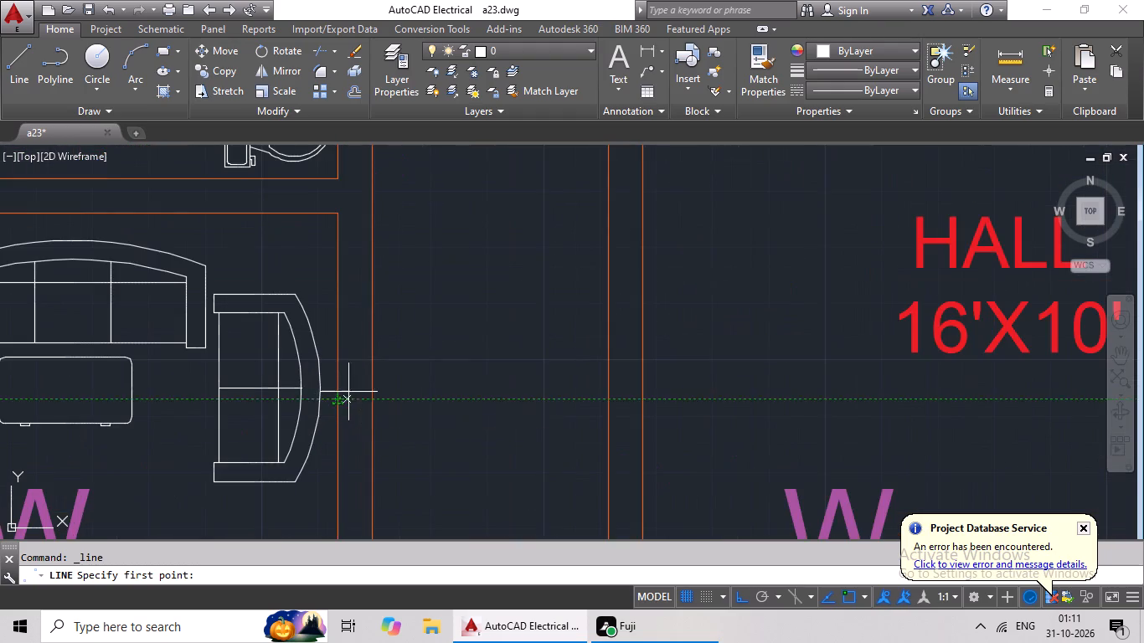
scroll(350, 389, "down", 2)
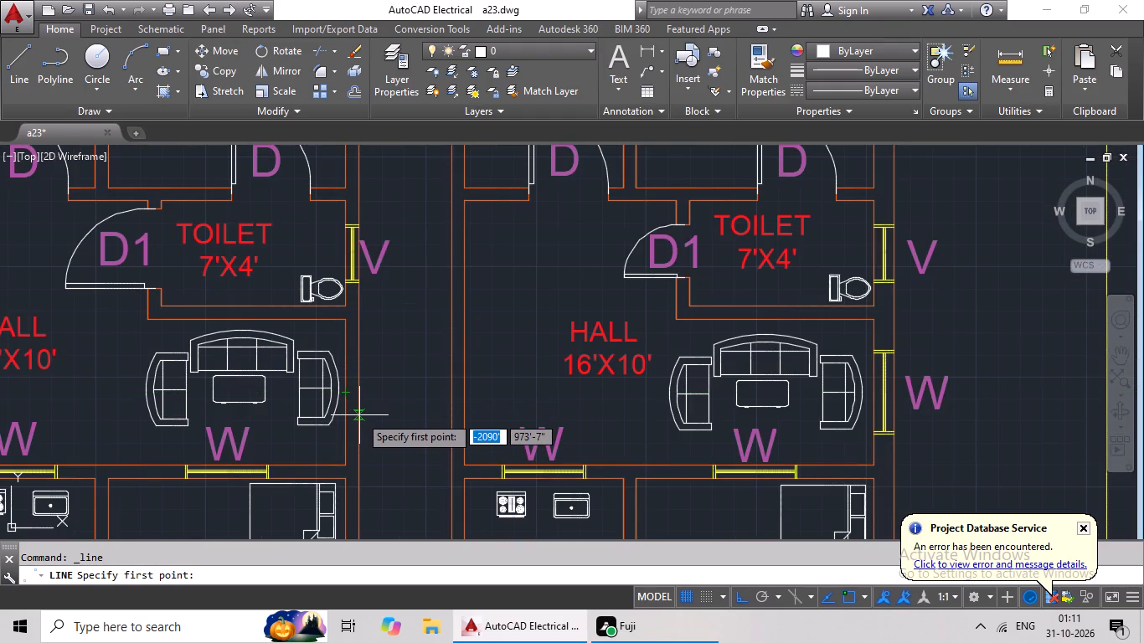
scroll(408, 413, "down", 2)
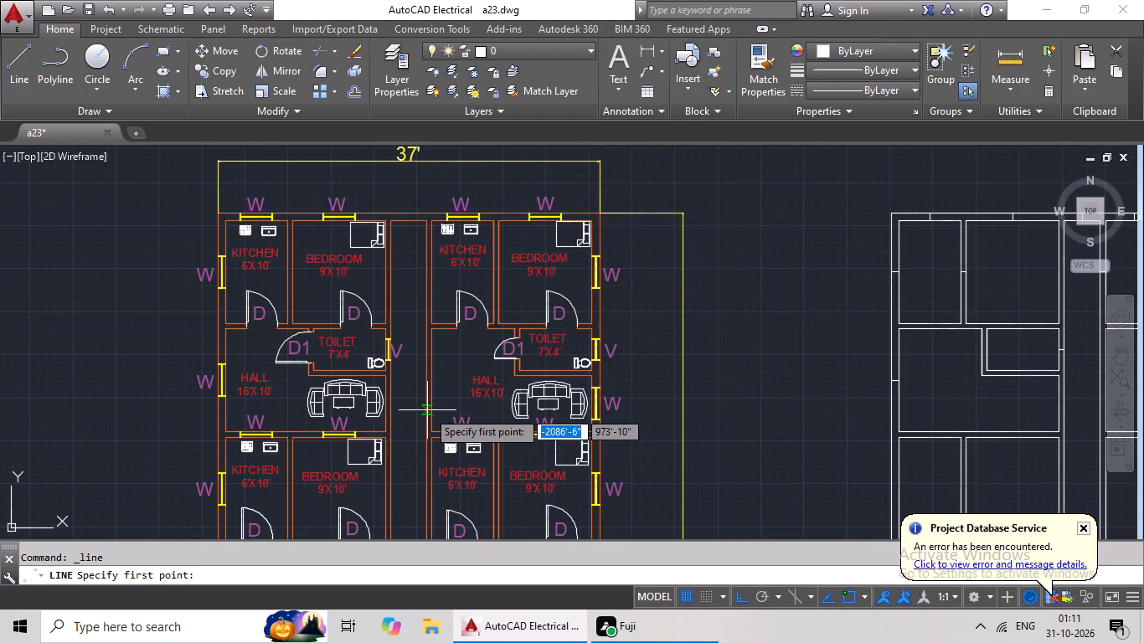
key("Escape")
In the labelled original plan, draw a short horizontal line across the corridor-side wall of the right unit's topmost hall, near its lower corner.
left_click(28, 79)
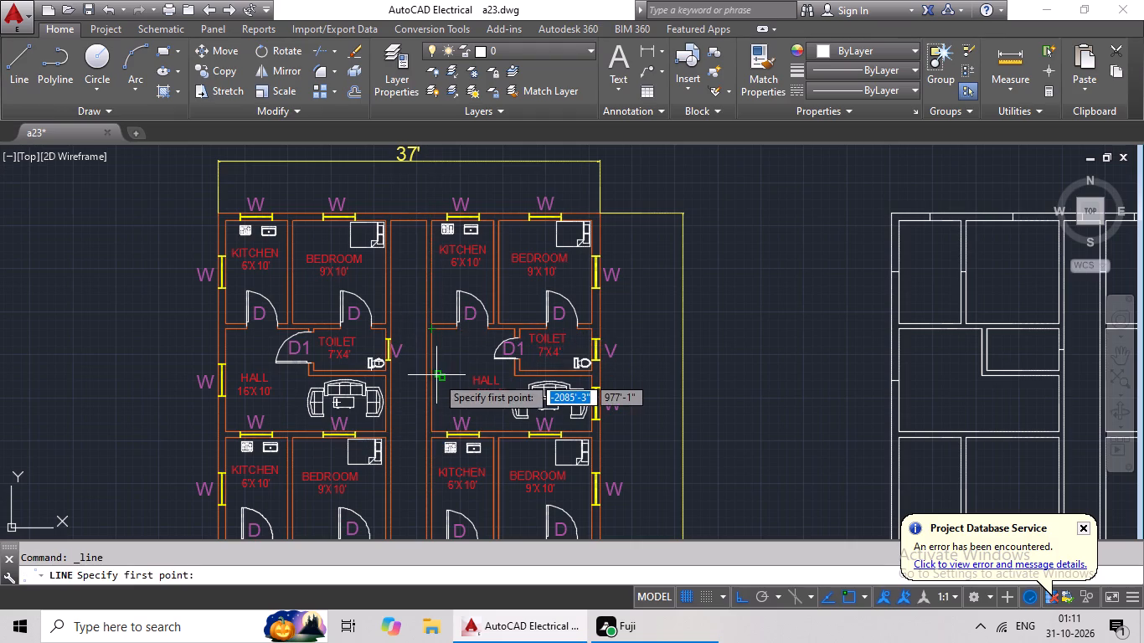
scroll(417, 394, "up", 2)
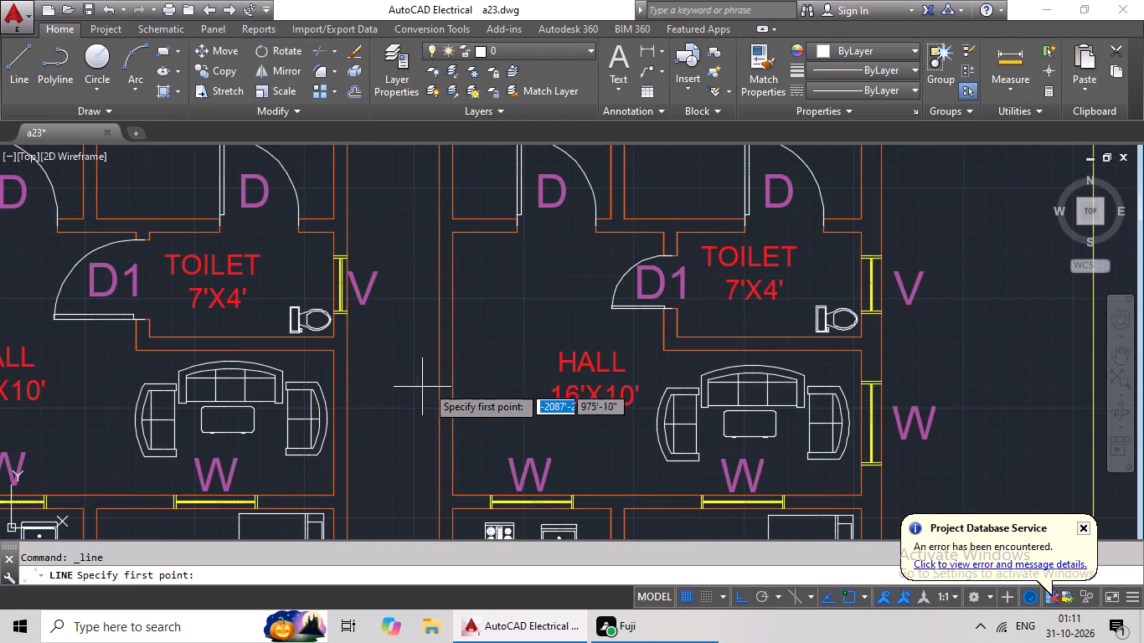
middle_click_drag(472, 409, 467, 323)
scroll(442, 386, "up", 1)
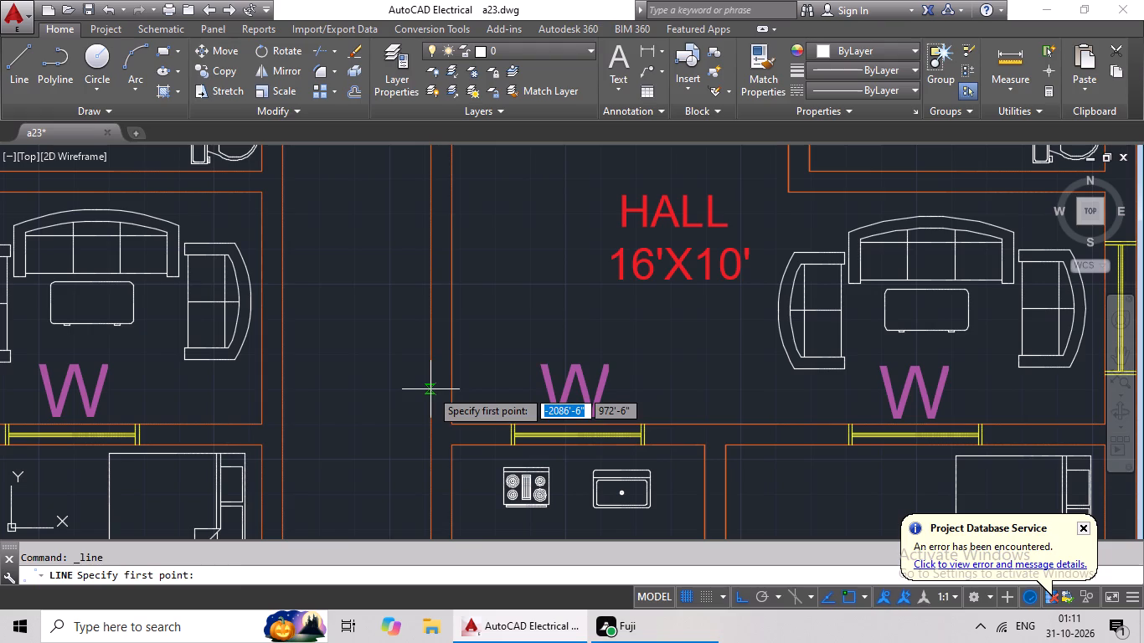
left_click(430, 393)
left_click(453, 391)
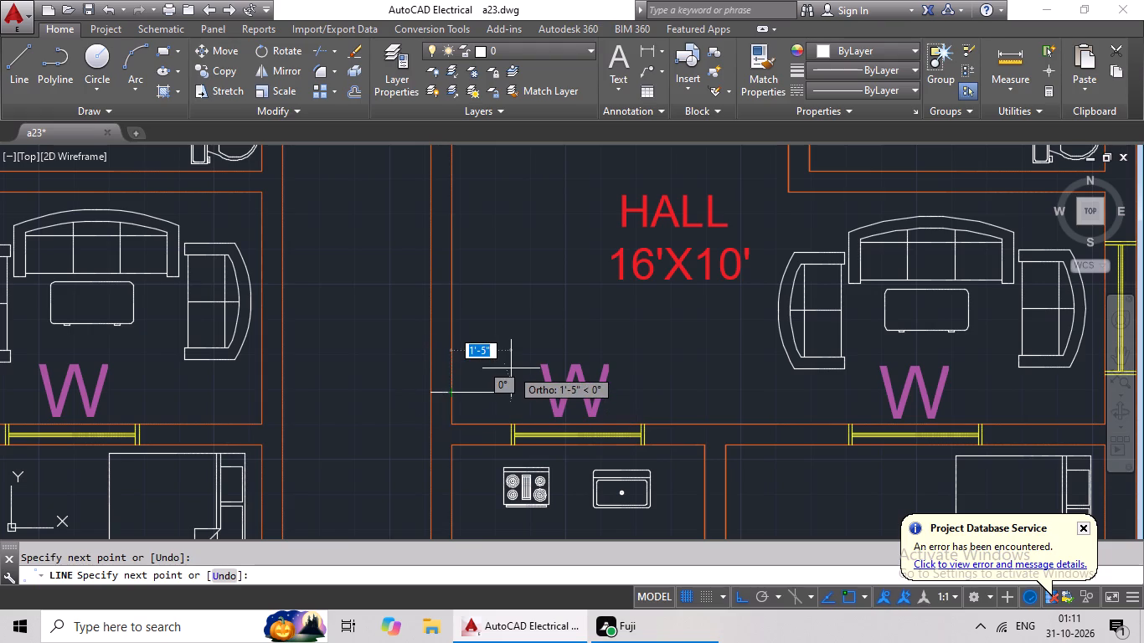
key("Escape")
key("Escape")
Draw a 6" horizontal line across the corridor-side wall of the left unit's topmost hall, near its lower corner.
left_click(13, 80)
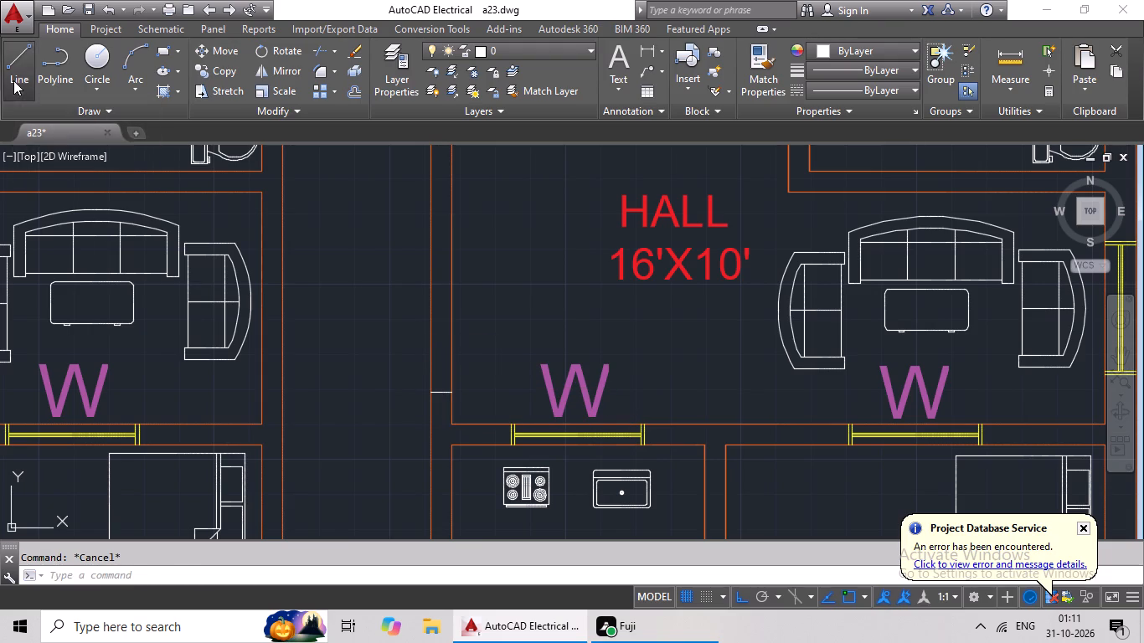
scroll(296, 409, "up", 2)
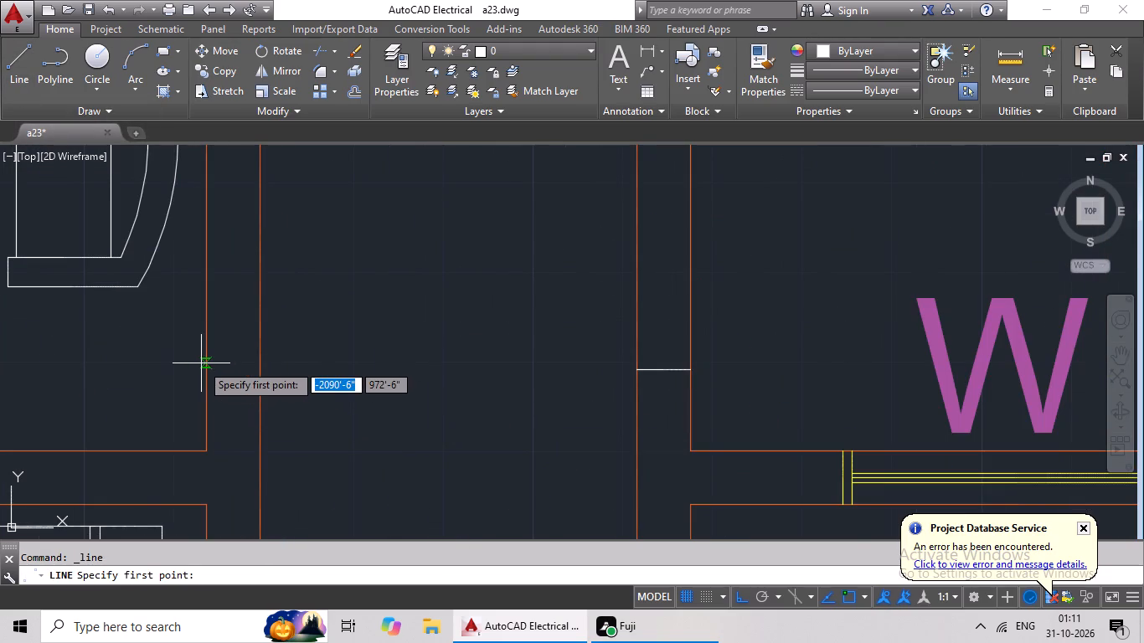
left_click(203, 363)
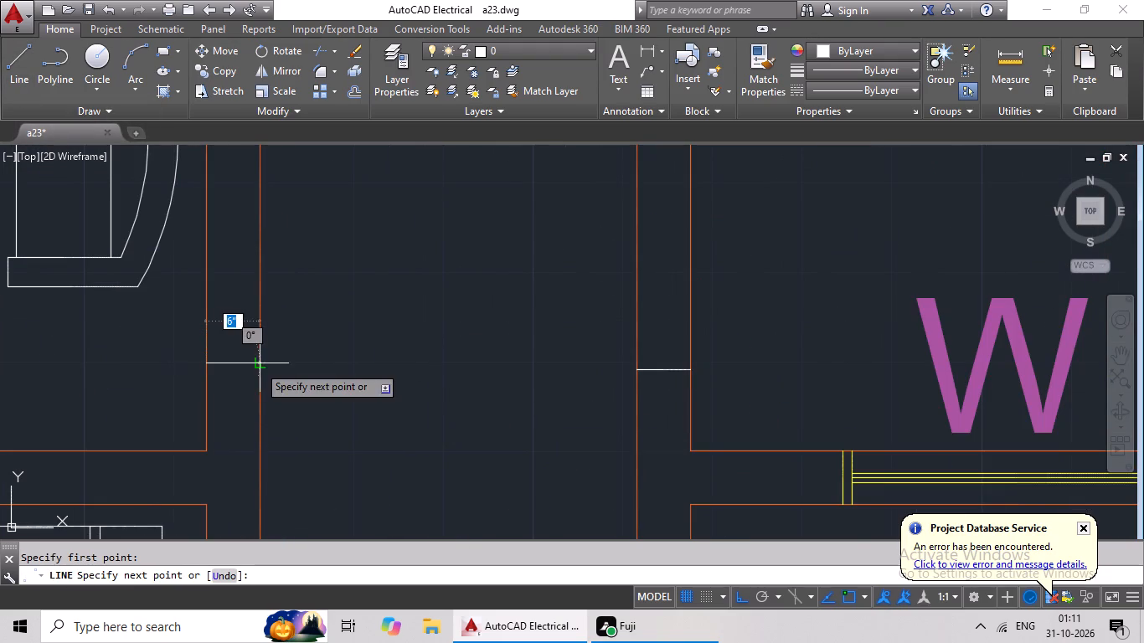
left_click(258, 365)
key("Escape")
key("Escape")
Offset the short lines across both topmost halls' corridor-side walls 4' upward.
key("o")
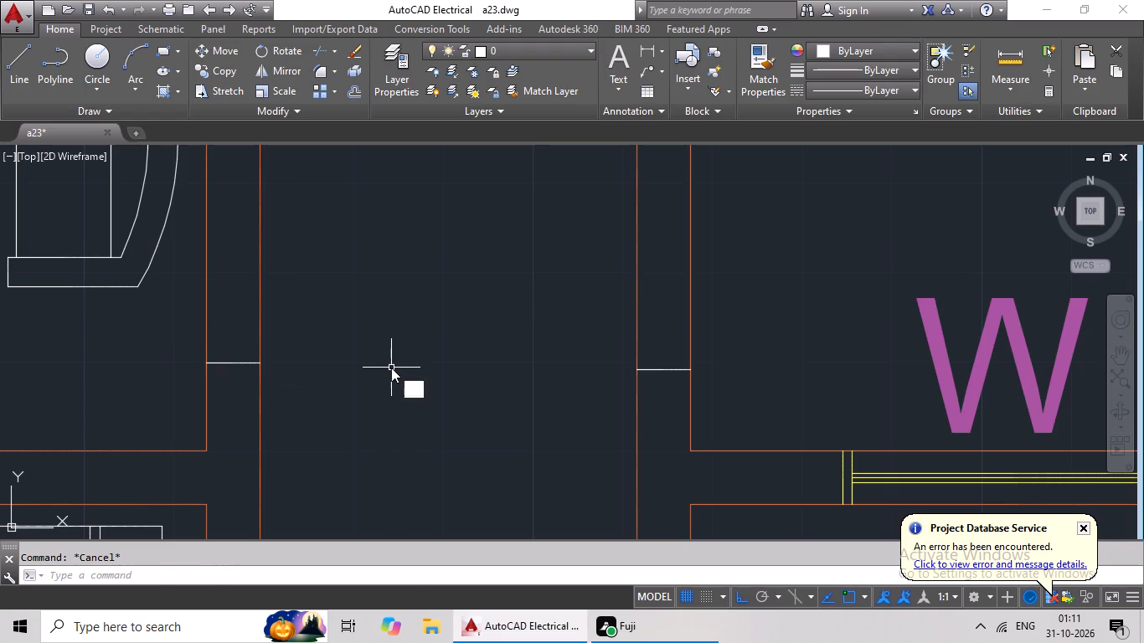
key("Return")
type("4'")
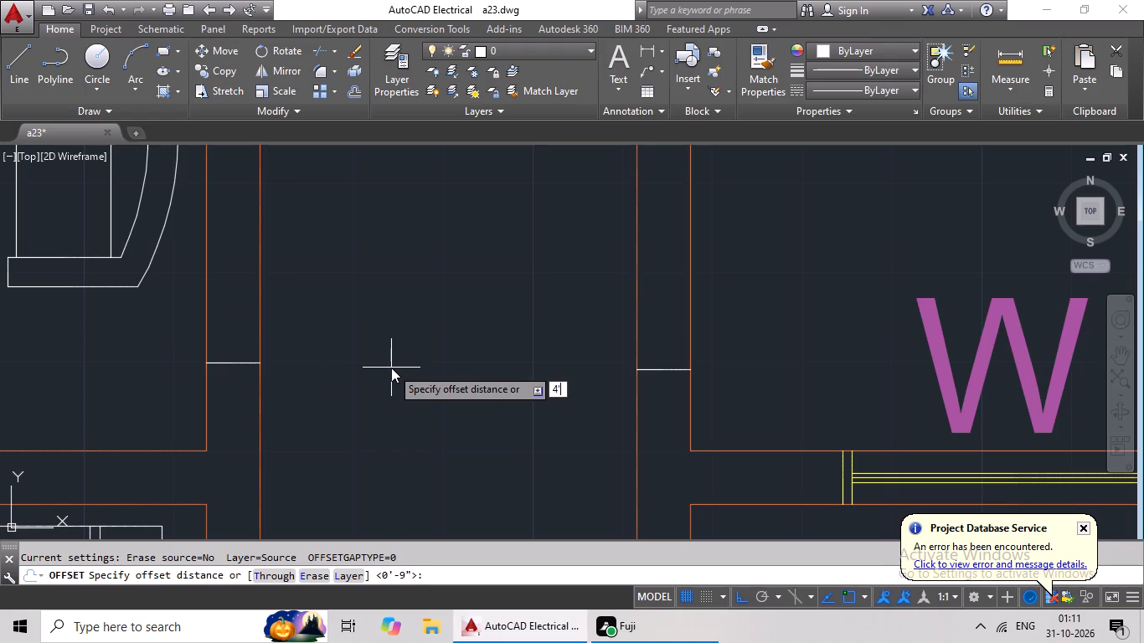
key("Return")
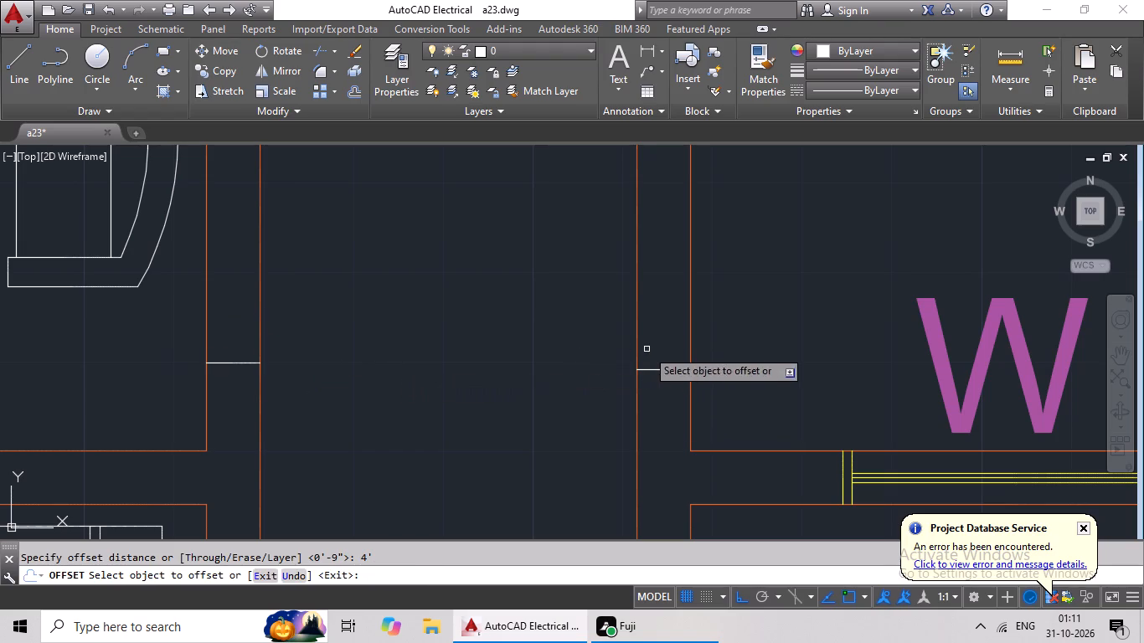
left_click_drag(657, 368, 672, 347)
left_click(692, 313)
scroll(690, 315, "down", 3)
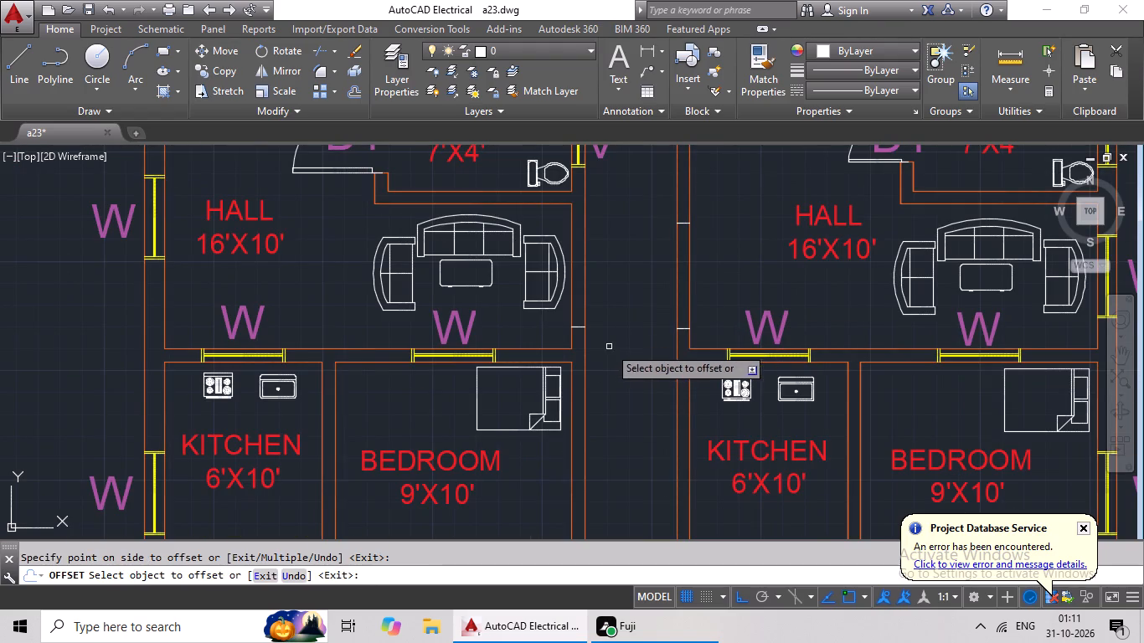
left_click(583, 328)
left_click(584, 301)
scroll(619, 290, "down", 2)
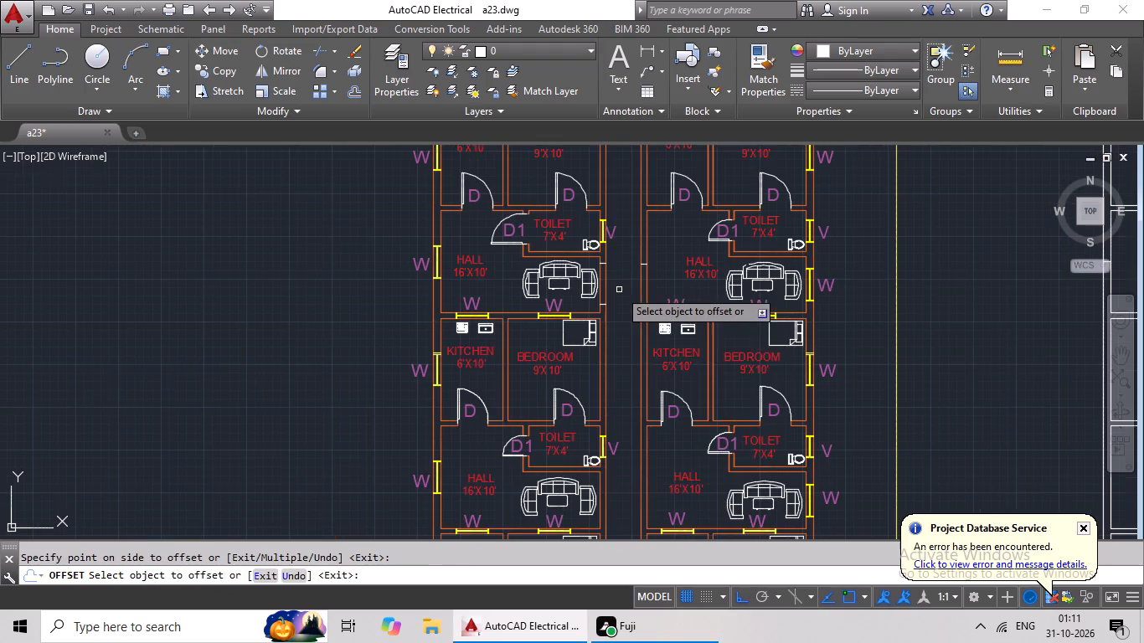
middle_click_drag(616, 351, 521, 368)
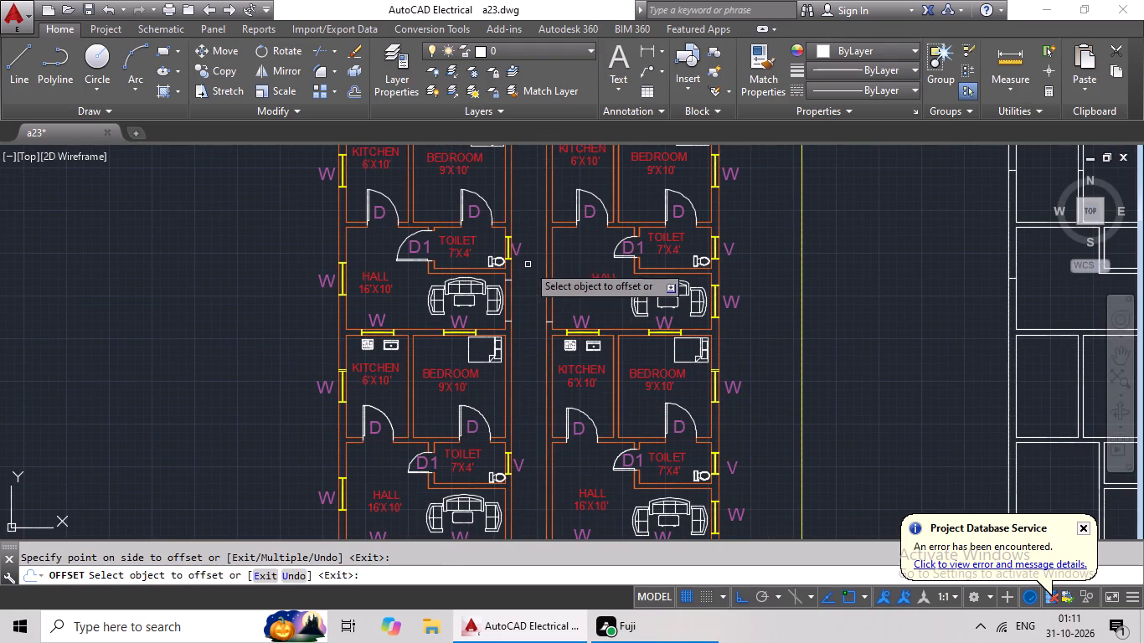
key("Escape")
key("Escape")
Draw a short horizontal line across the corridor-side wall of the left unit's second hall from the top, near its lower corner.
left_click(16, 68)
middle_click_drag(562, 342, 531, 271)
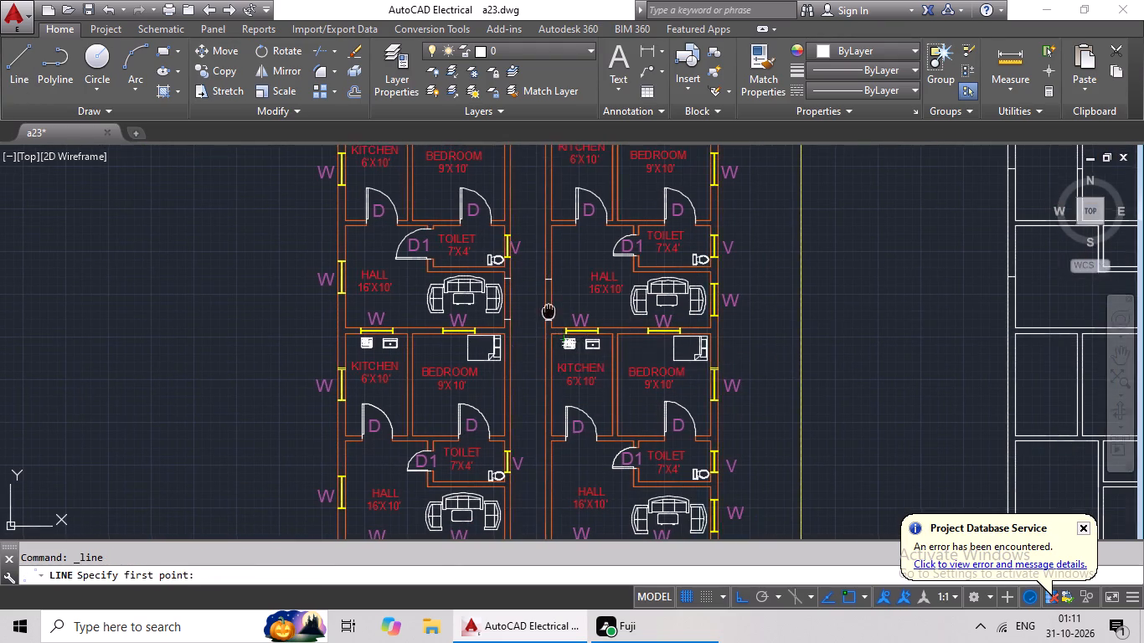
middle_click_drag(531, 271, 506, 214)
middle_click_drag(496, 335, 475, 255)
scroll(456, 332, "up", 2)
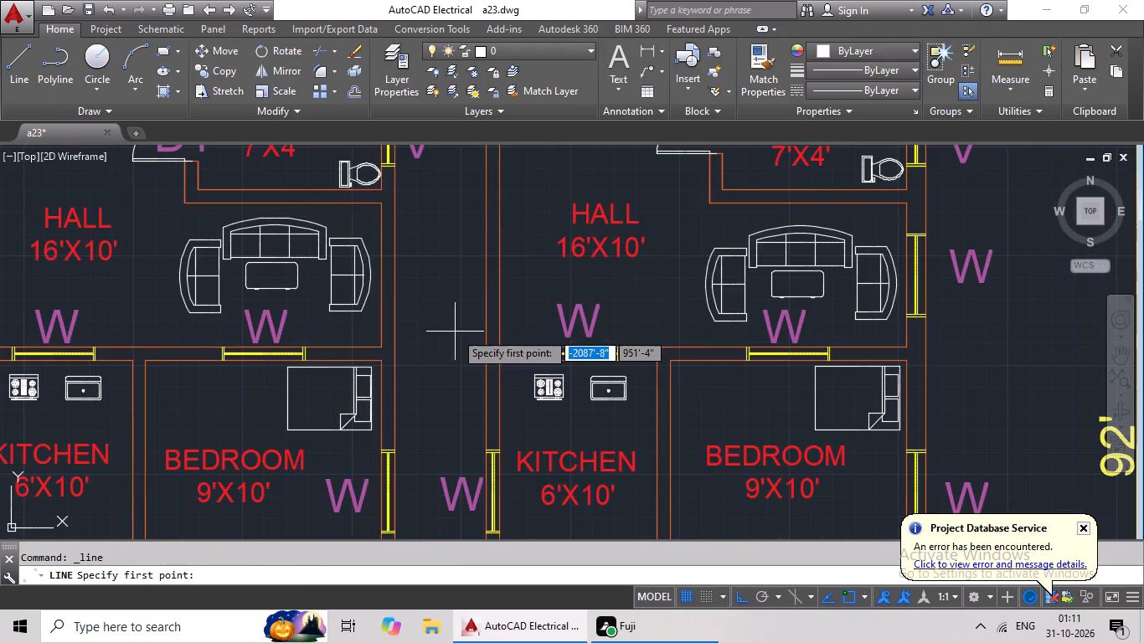
scroll(394, 331, "up", 2)
left_click(355, 329)
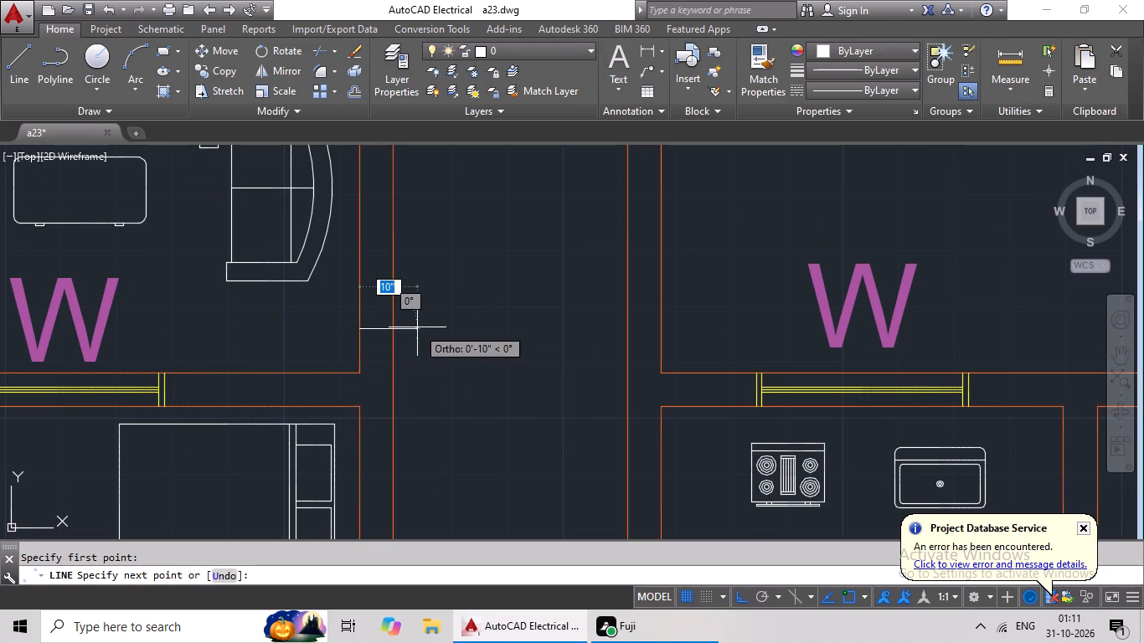
left_click(397, 331)
key("Escape")
key("Escape")
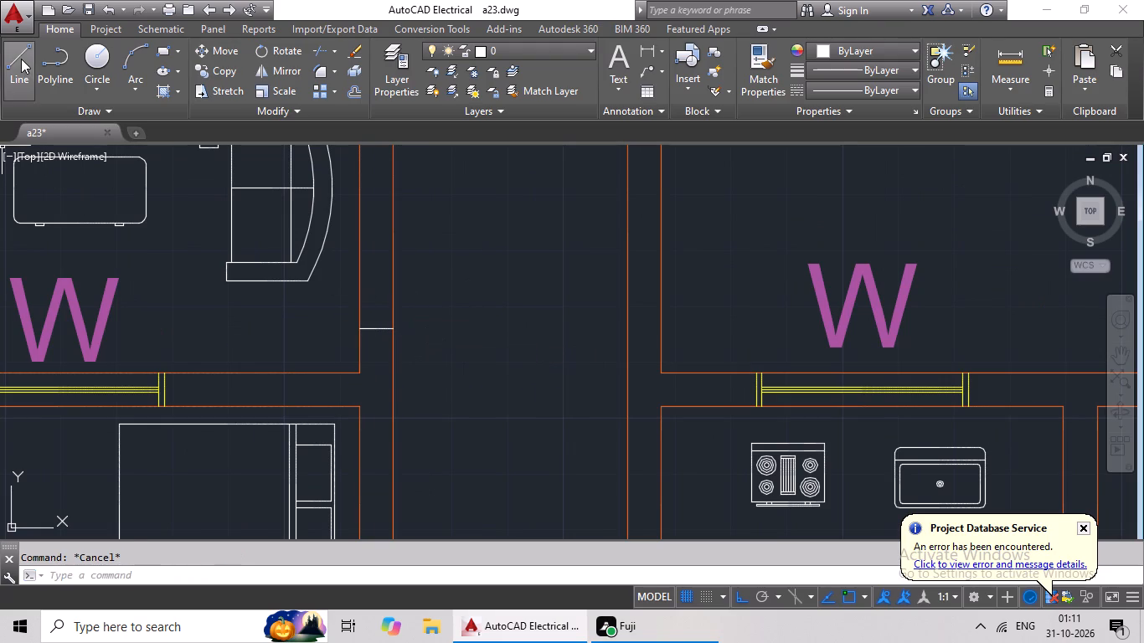
Draw a short horizontal line across the corridor-side wall of the right unit's second hall from the top, near its lower corner.
left_click(21, 59)
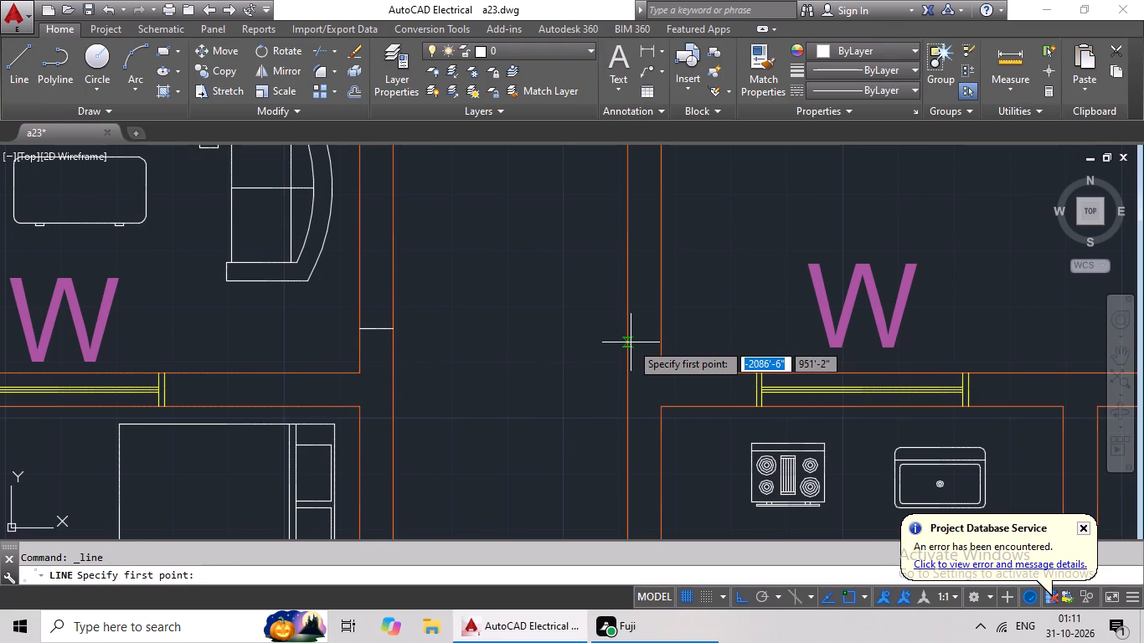
left_click(626, 343)
left_click(663, 340)
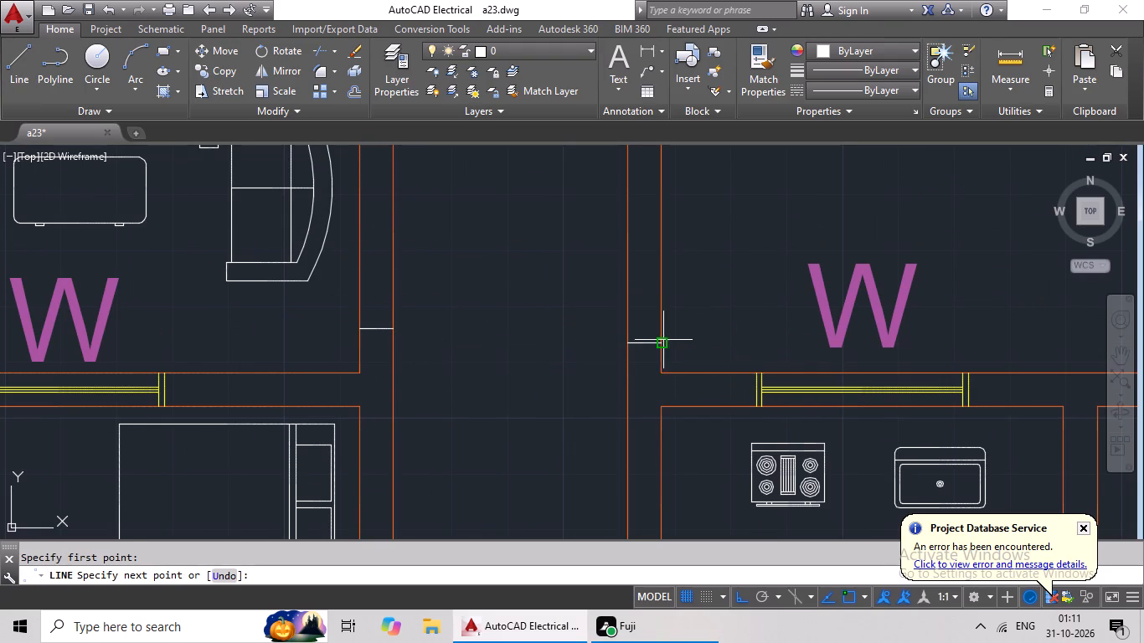
key("Escape")
Erase and redraw the short line across the corridor-side wall of the right unit's second hall, level with the left unit's line.
left_click(643, 343)
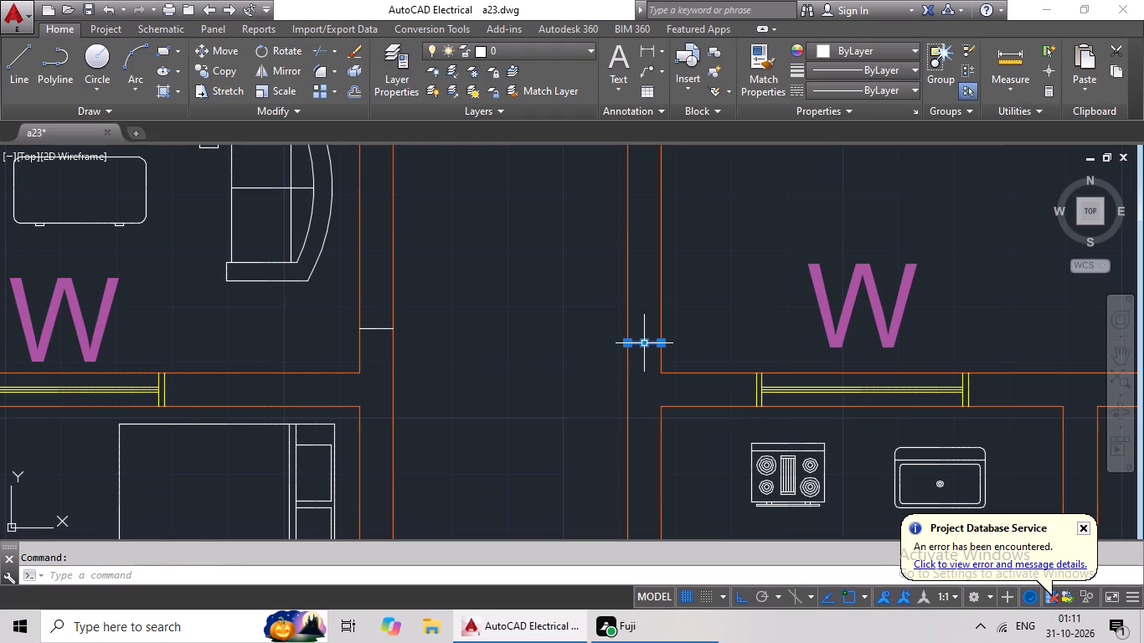
key("Delete")
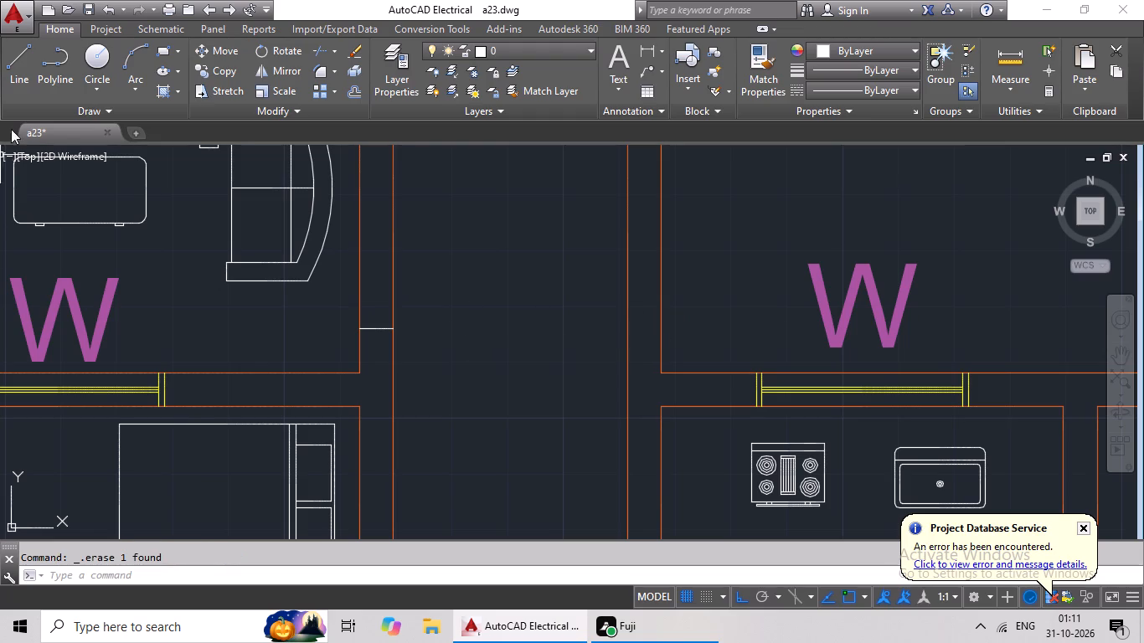
left_click(8, 61)
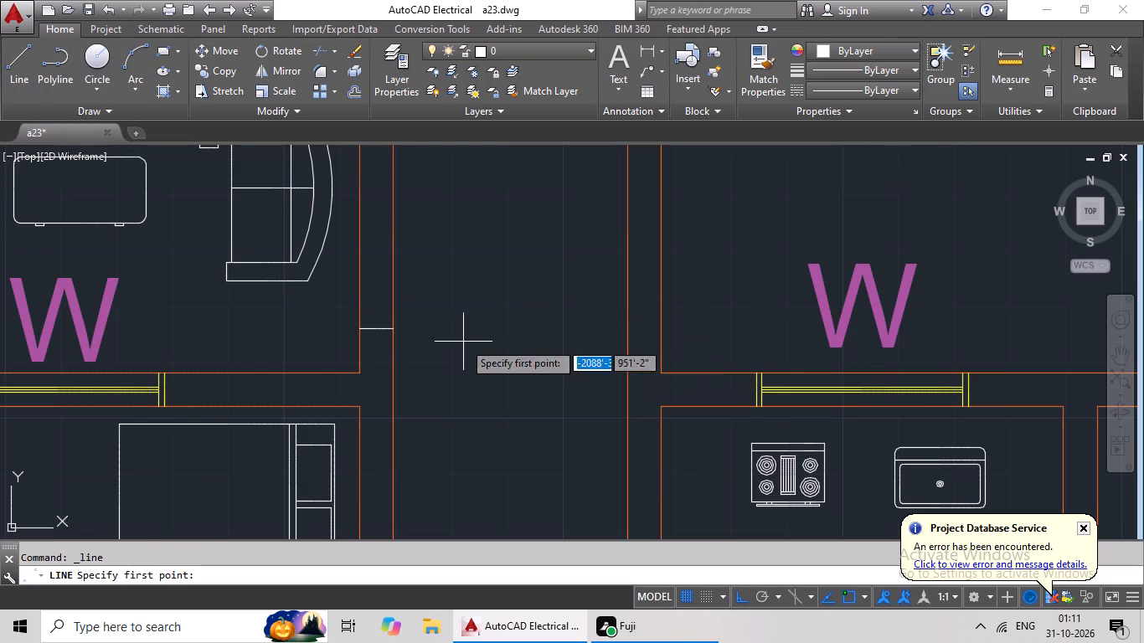
left_click(628, 327)
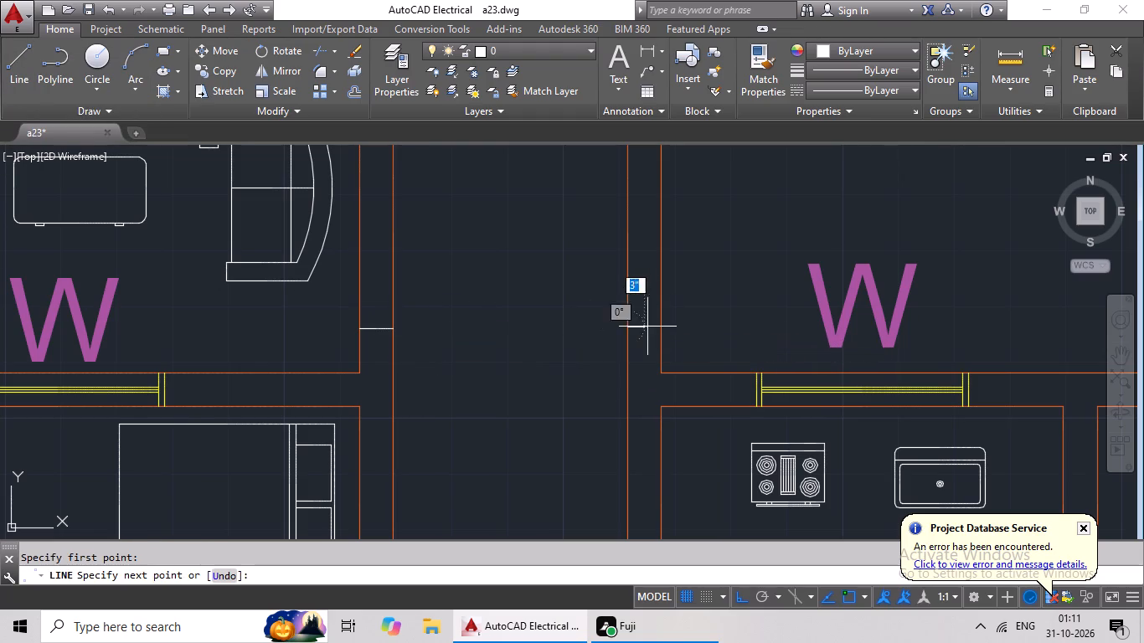
left_click(662, 327)
key("Escape")
key("Escape")
Offset the short lines across the corridor-side walls of both second halls from the top 4' upward.
key("o")
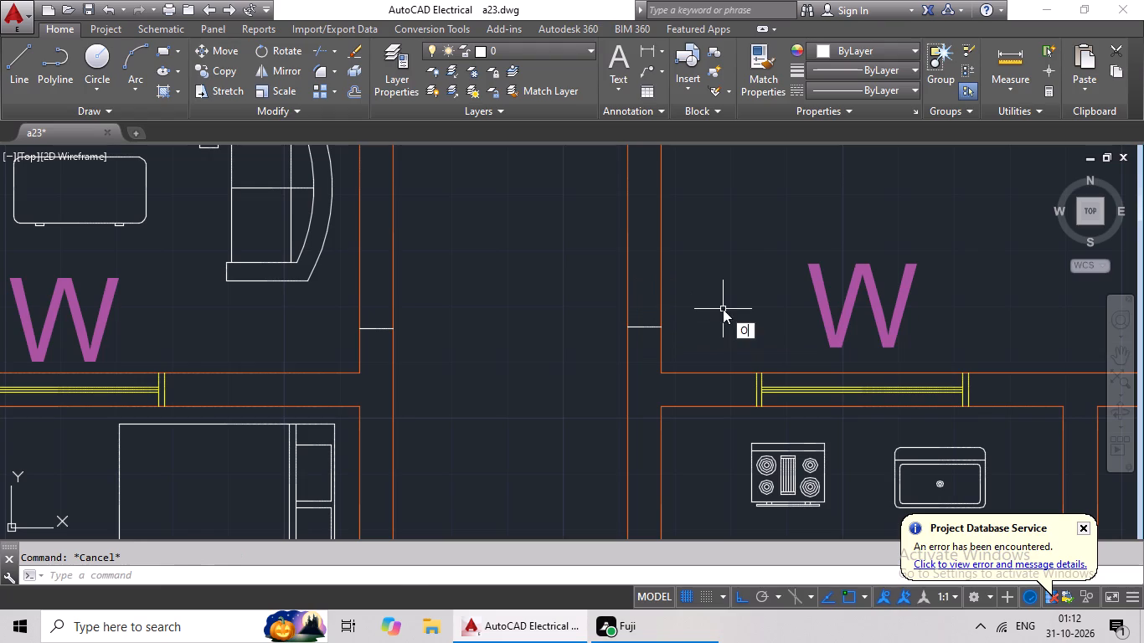
key("Return")
key("Return")
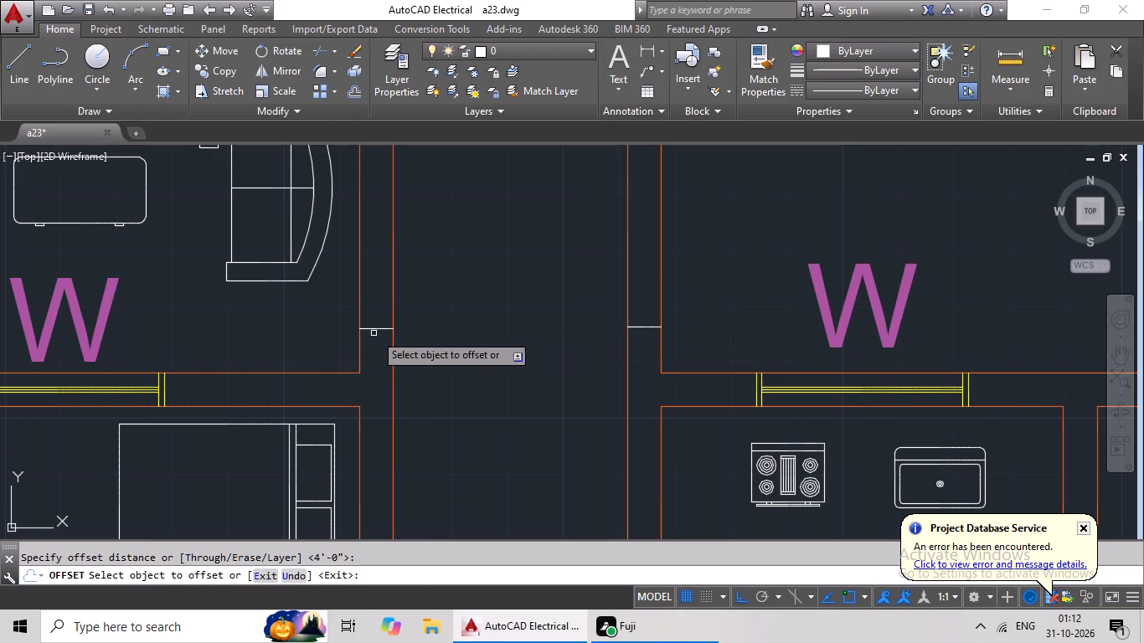
left_click_drag(381, 327, 389, 300)
left_click(393, 277)
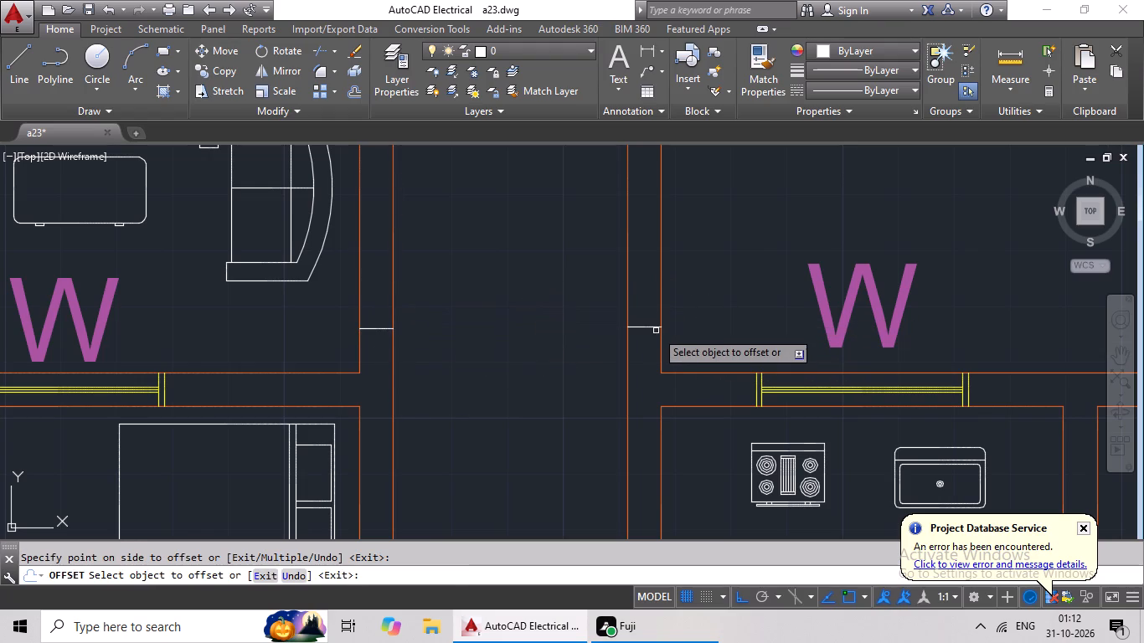
left_click(654, 328)
left_click(667, 302)
Draw a short horizontal line across the corridor-side wall of the left unit's third hall from the top, near its lower corner.
scroll(678, 299, "down", 4)
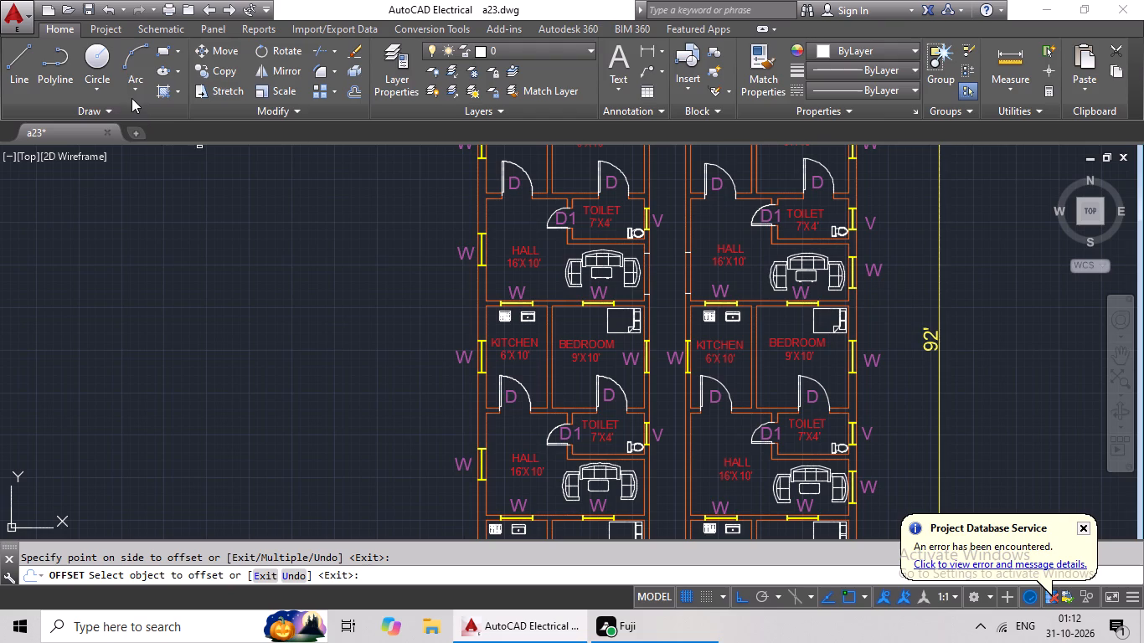
left_click(12, 59)
middle_click_drag(676, 353, 590, 255)
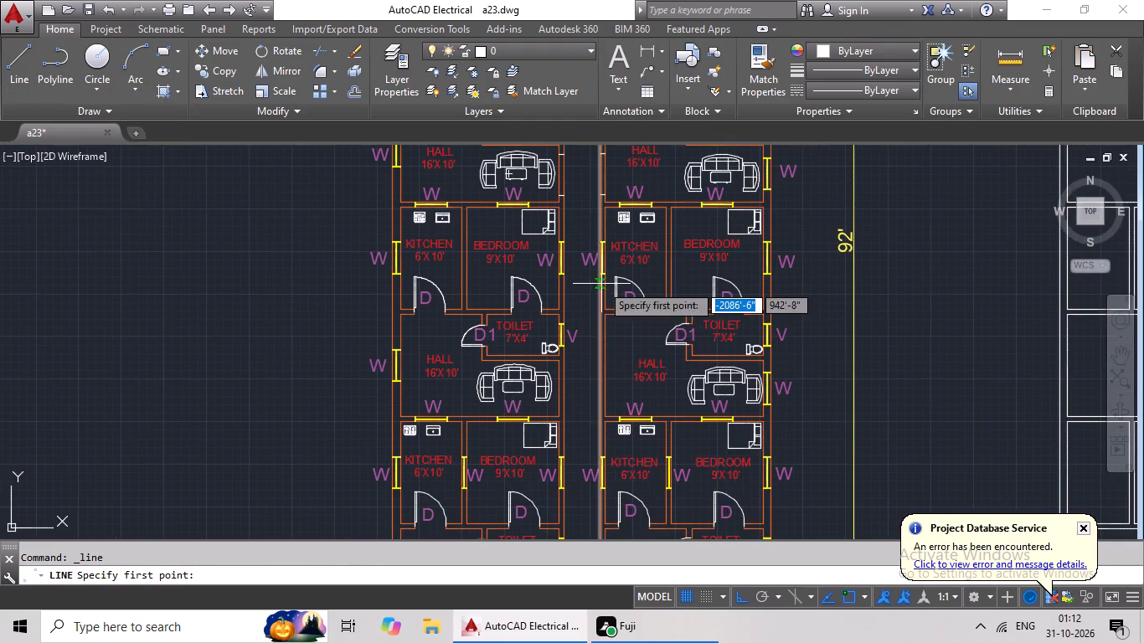
middle_click_drag(601, 276, 580, 231)
middle_click_drag(565, 316, 546, 258)
scroll(533, 286, "up", 3)
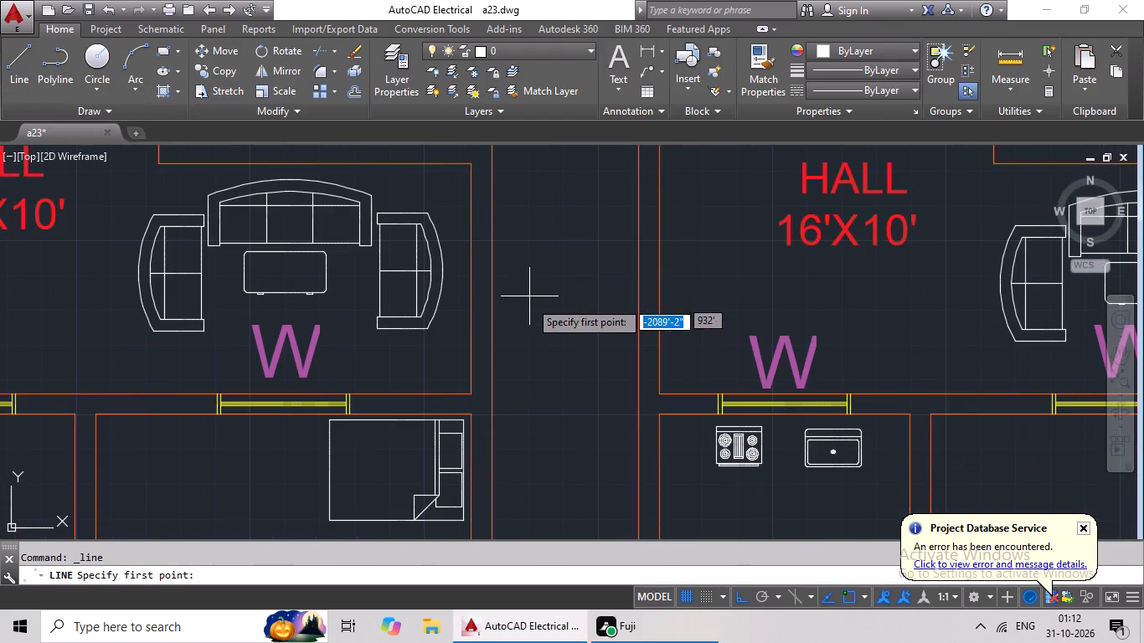
left_click(469, 363)
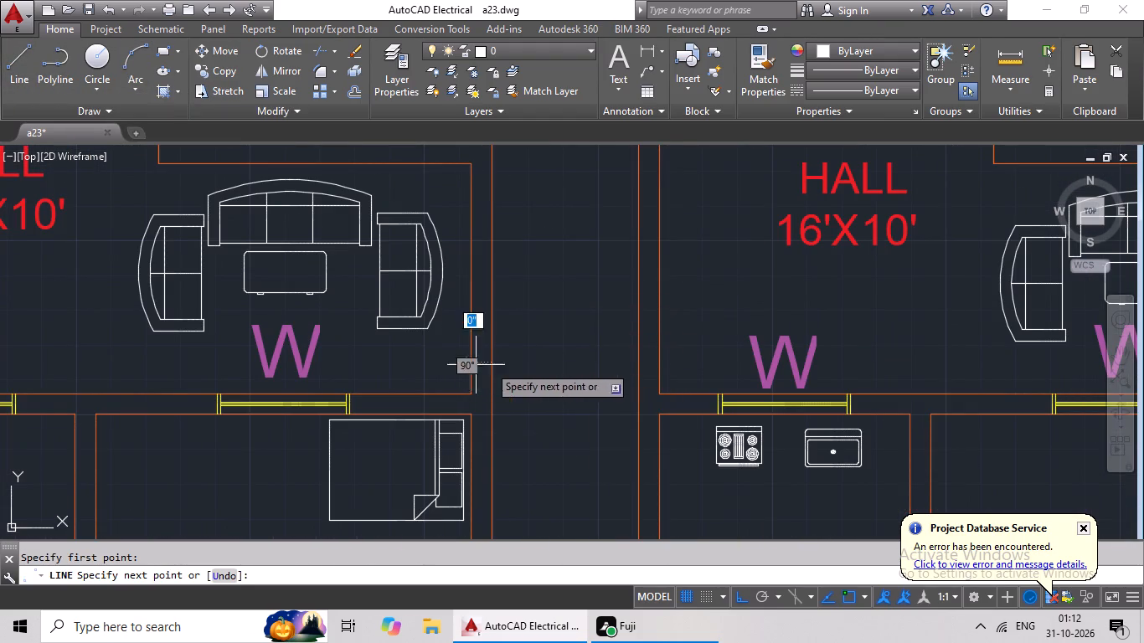
left_click_drag(493, 365, 518, 356)
key("Escape")
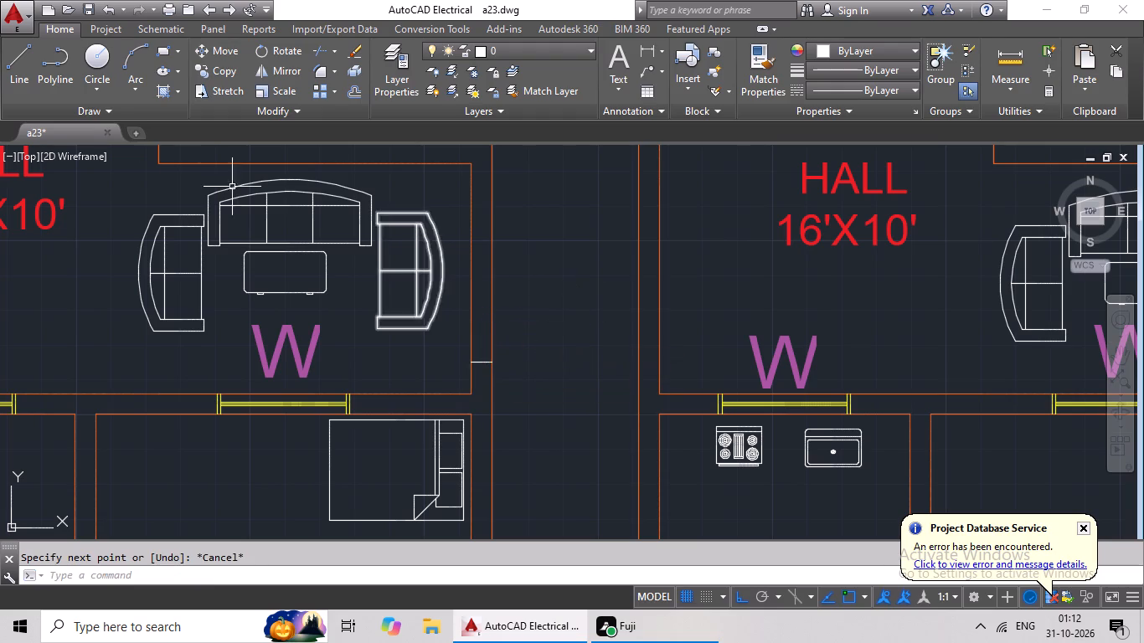
Draw a short horizontal line across the corridor-side wall of the right unit's third hall from the top, near its lower corner.
left_click(13, 69)
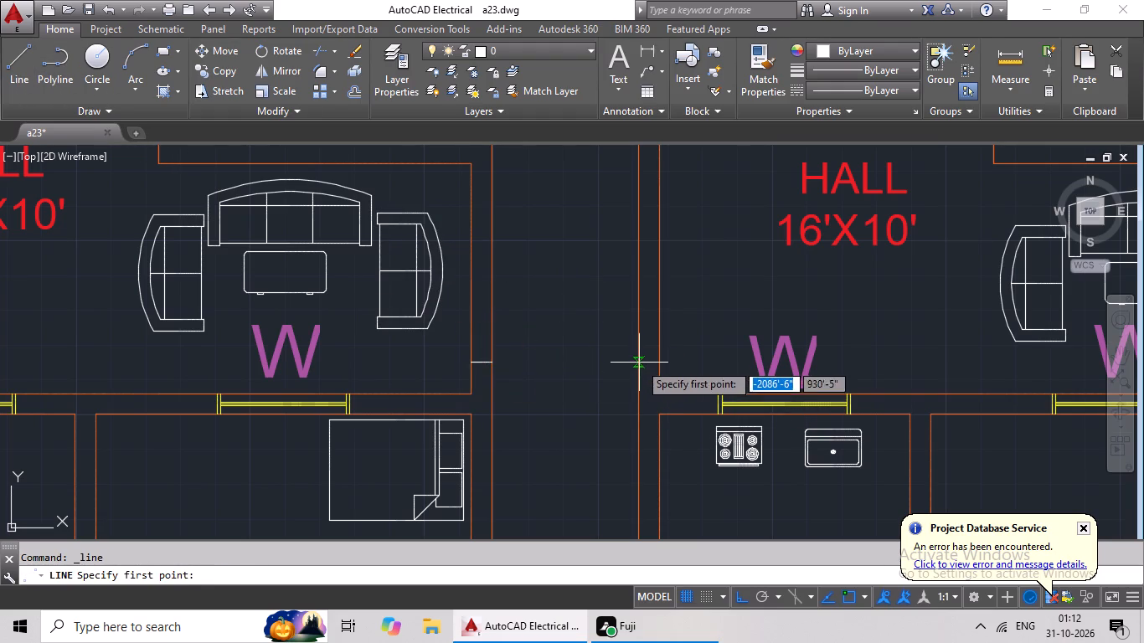
left_click(639, 361)
left_click_drag(658, 363, 678, 356)
key("Escape")
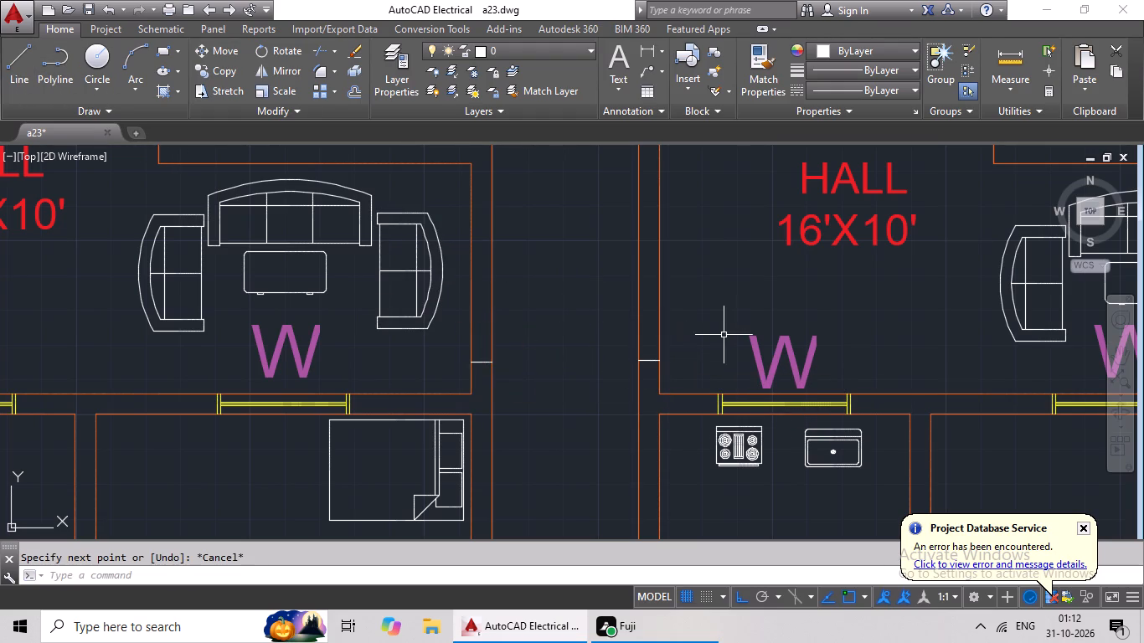
Offset the short lines across the corridor-side walls of both third halls from the top 4' upward.
key("o")
key("Return")
key("Return")
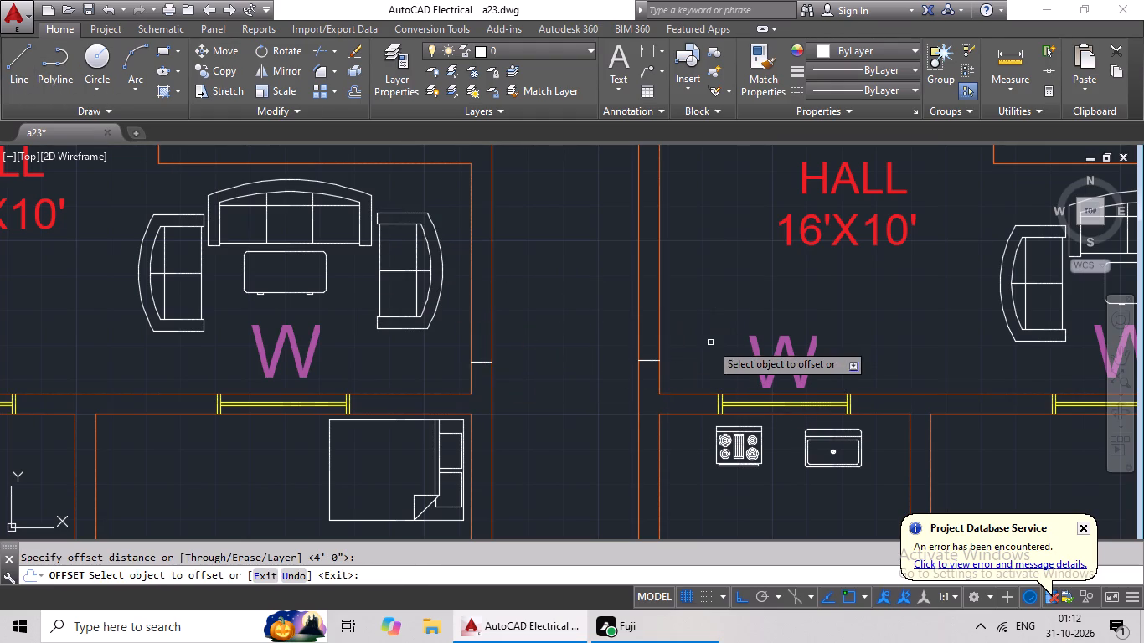
left_click_drag(647, 360, 649, 350)
left_click(654, 320)
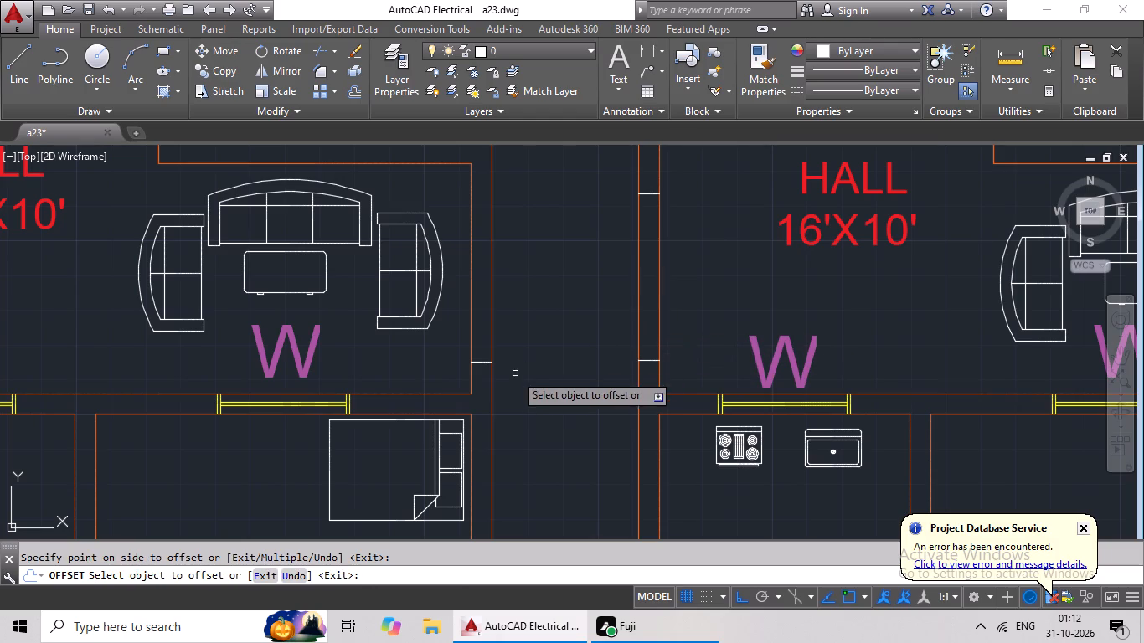
left_click(483, 363)
left_click(486, 338)
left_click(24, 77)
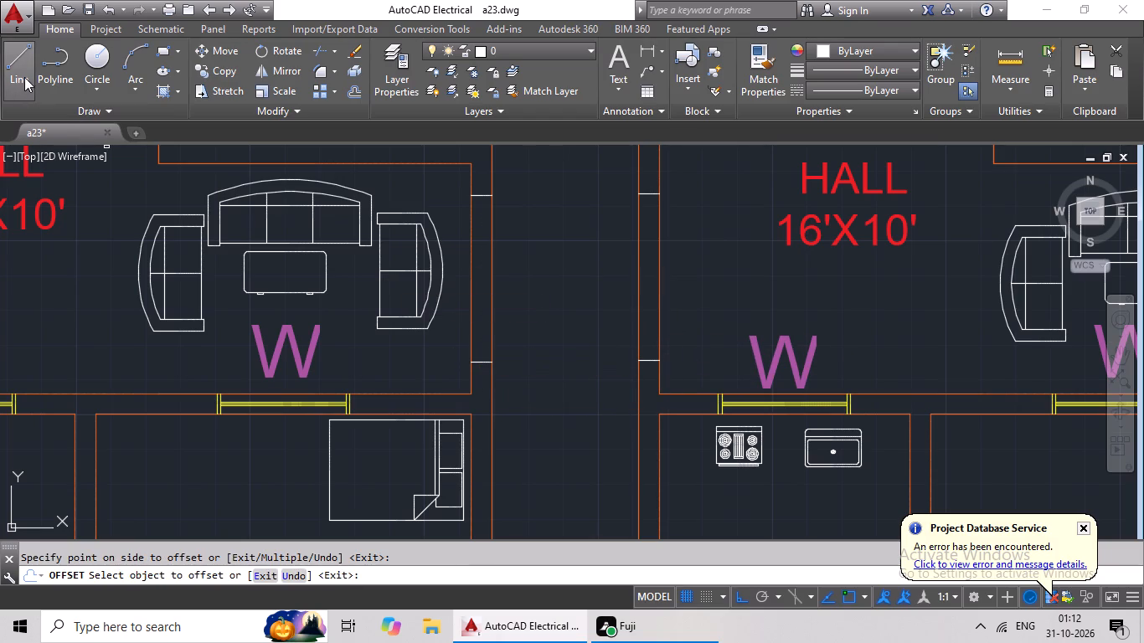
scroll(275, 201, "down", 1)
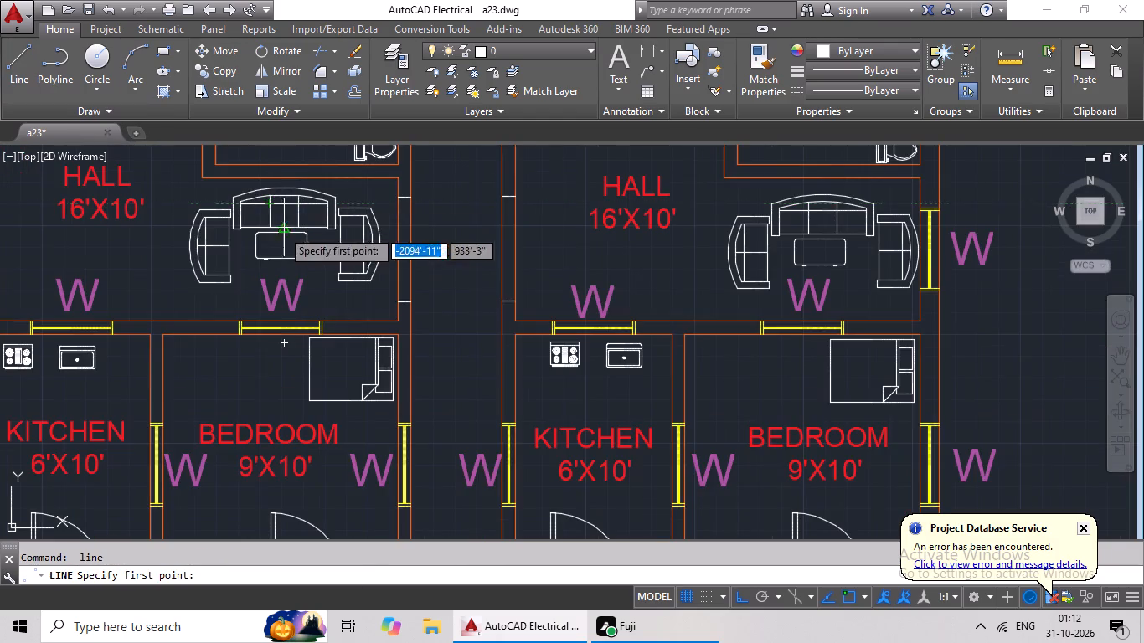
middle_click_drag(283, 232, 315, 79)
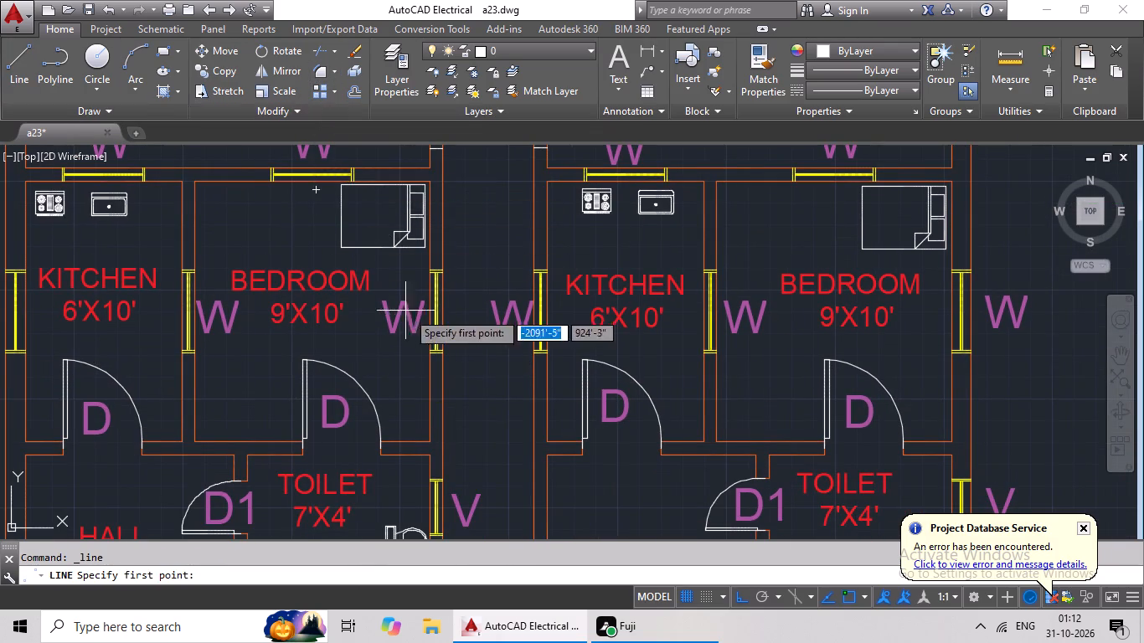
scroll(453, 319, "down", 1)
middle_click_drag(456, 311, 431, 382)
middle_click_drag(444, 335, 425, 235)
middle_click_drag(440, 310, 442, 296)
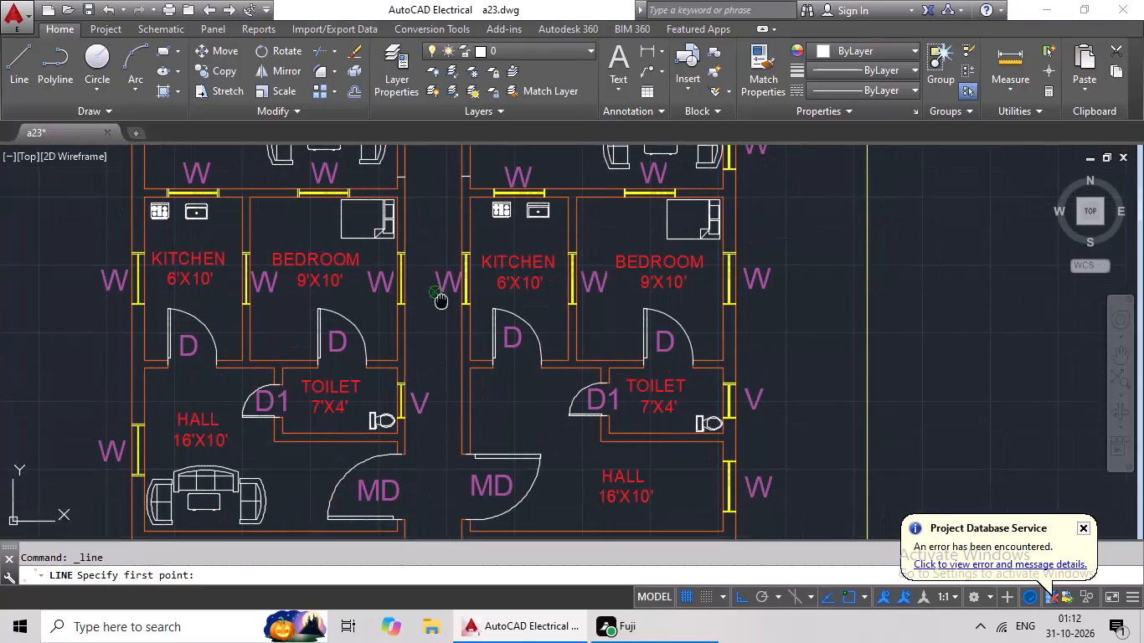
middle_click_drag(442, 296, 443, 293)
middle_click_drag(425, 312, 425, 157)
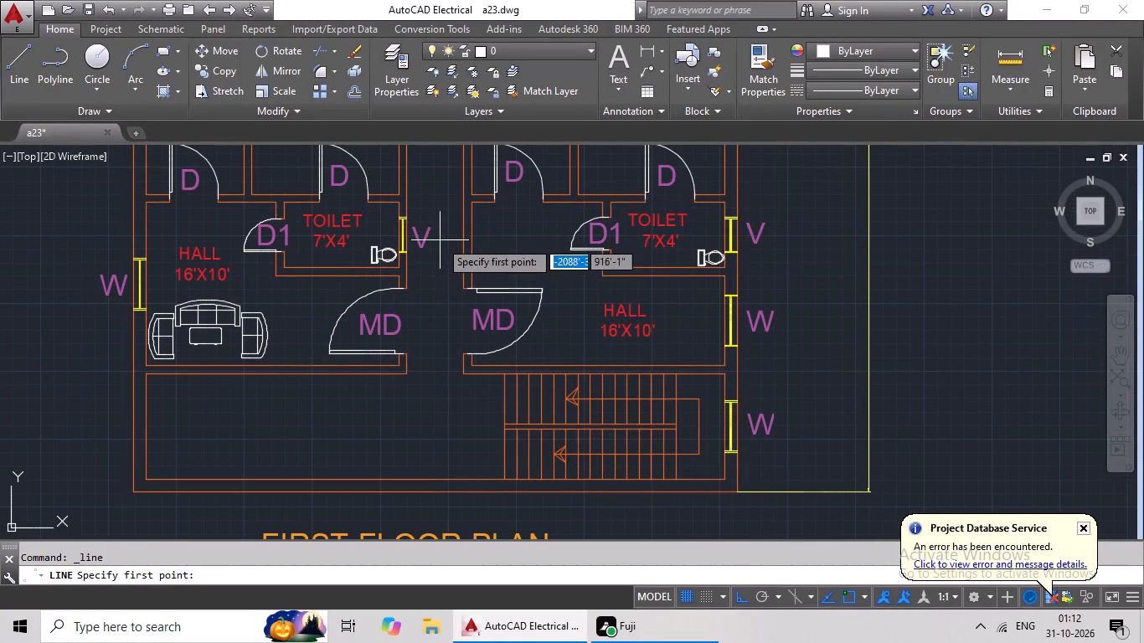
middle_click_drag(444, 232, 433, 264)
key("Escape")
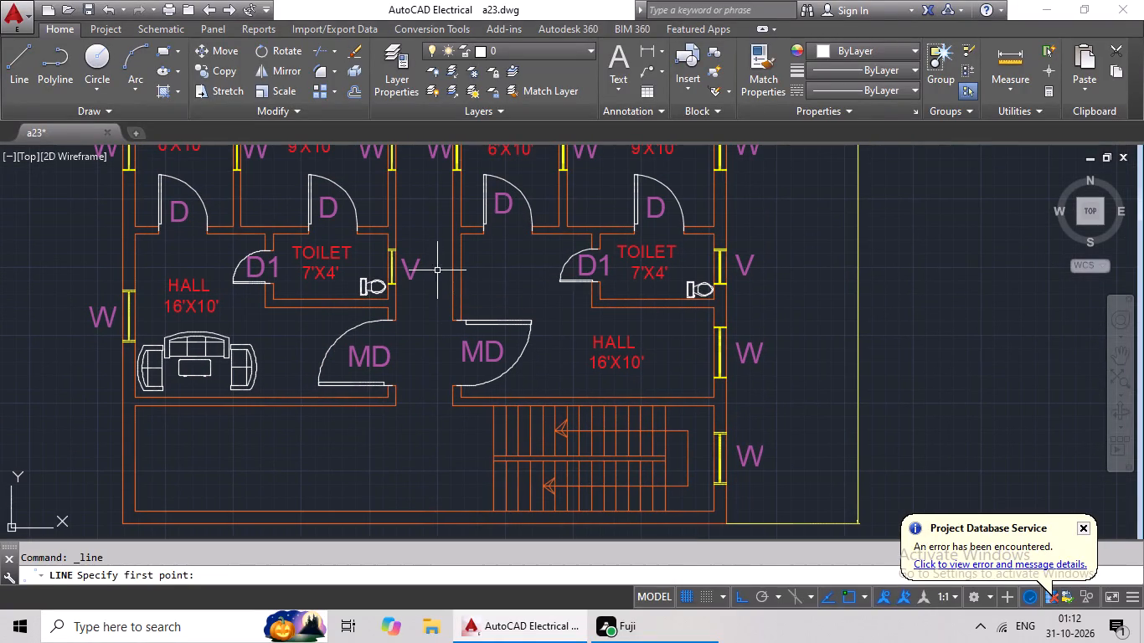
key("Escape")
Change the colour of all the short lines across the corridor-side walls of both units' top three halls to orange (242,103,34).
middle_click_drag(456, 239, 451, 421)
scroll(451, 219, "up", 3)
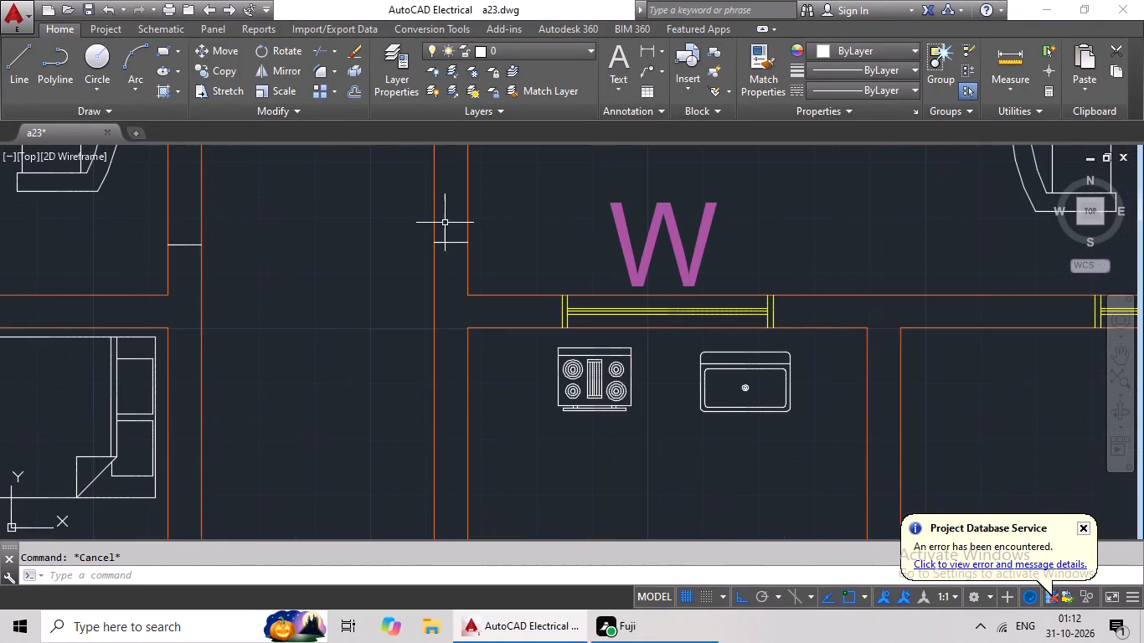
left_click(446, 242)
middle_click_drag(450, 186, 448, 326)
scroll(442, 252, "down", 1)
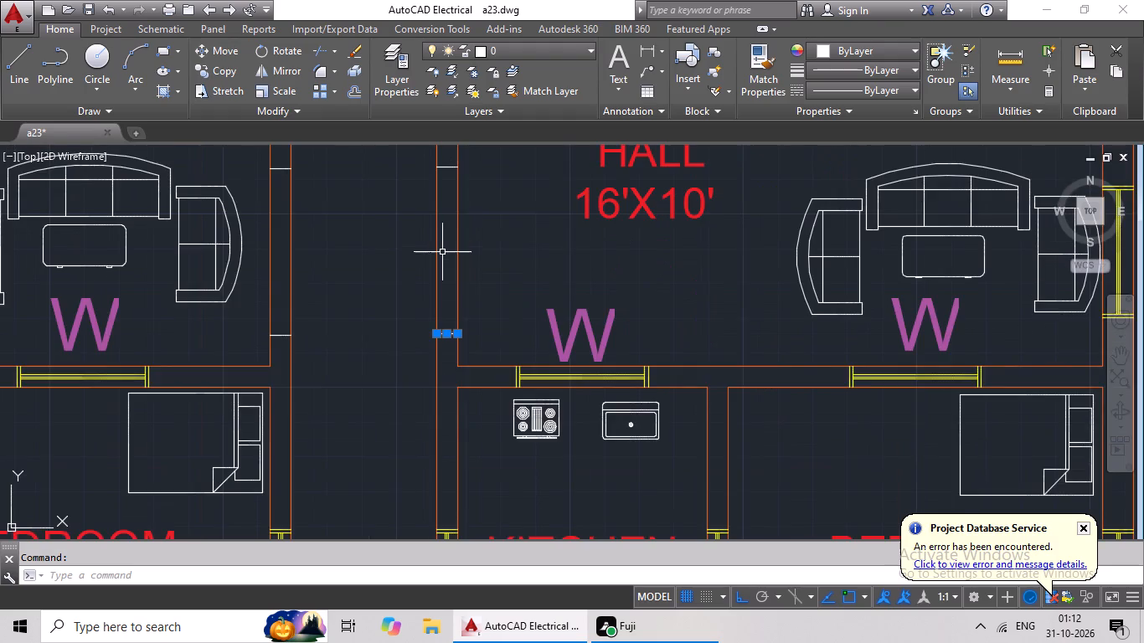
middle_click_drag(442, 259, 436, 317)
left_click(443, 227)
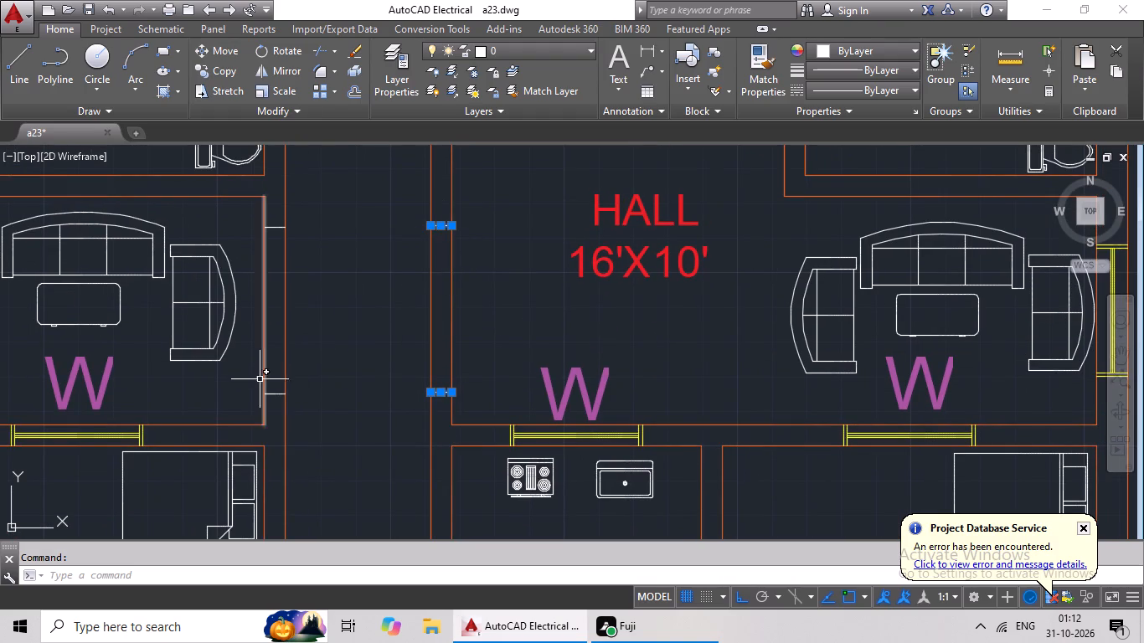
left_click(280, 395)
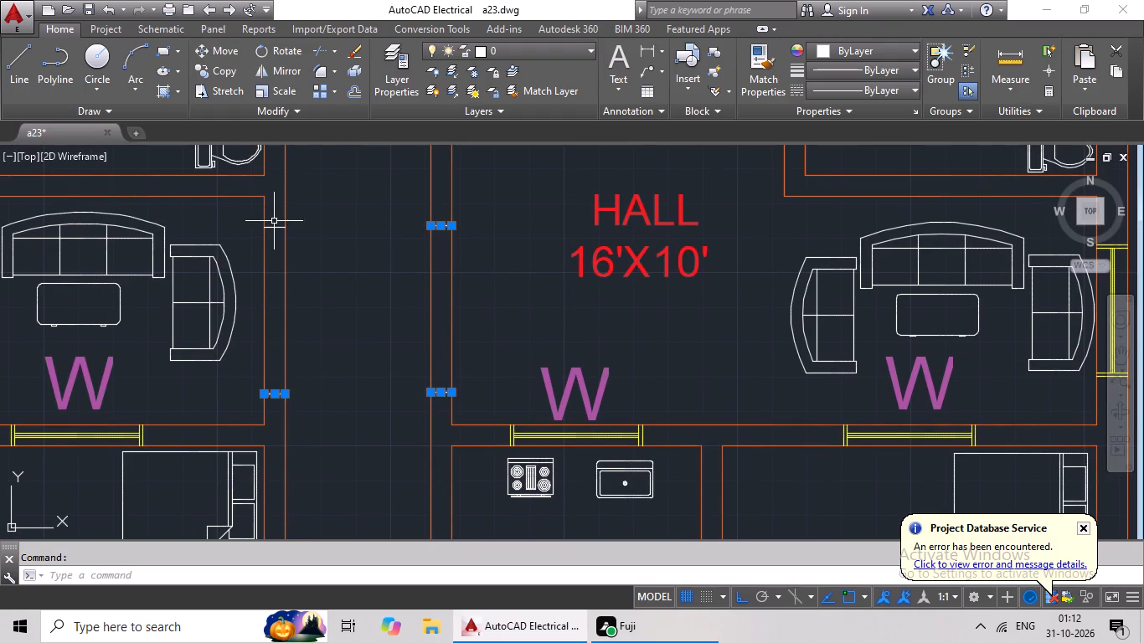
left_click(273, 226)
scroll(336, 220, "down", 2)
middle_click_drag(336, 220, 332, 403)
middle_click_drag(353, 323, 344, 440)
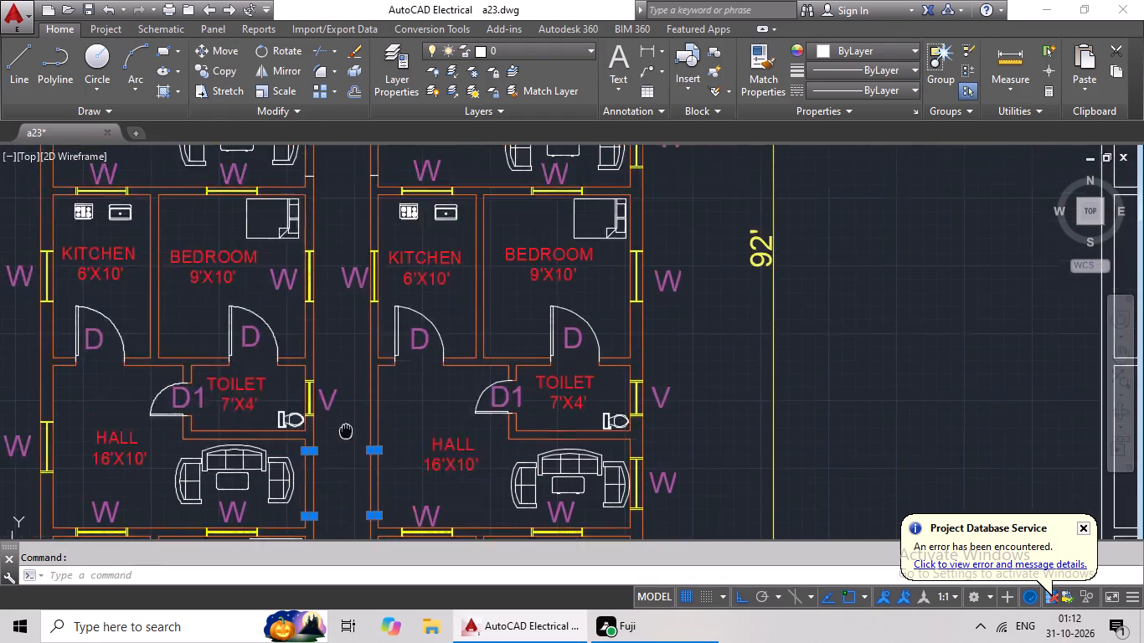
middle_click_drag(344, 440, 339, 486)
middle_click_drag(336, 337, 320, 441)
scroll(343, 398, "up", 3)
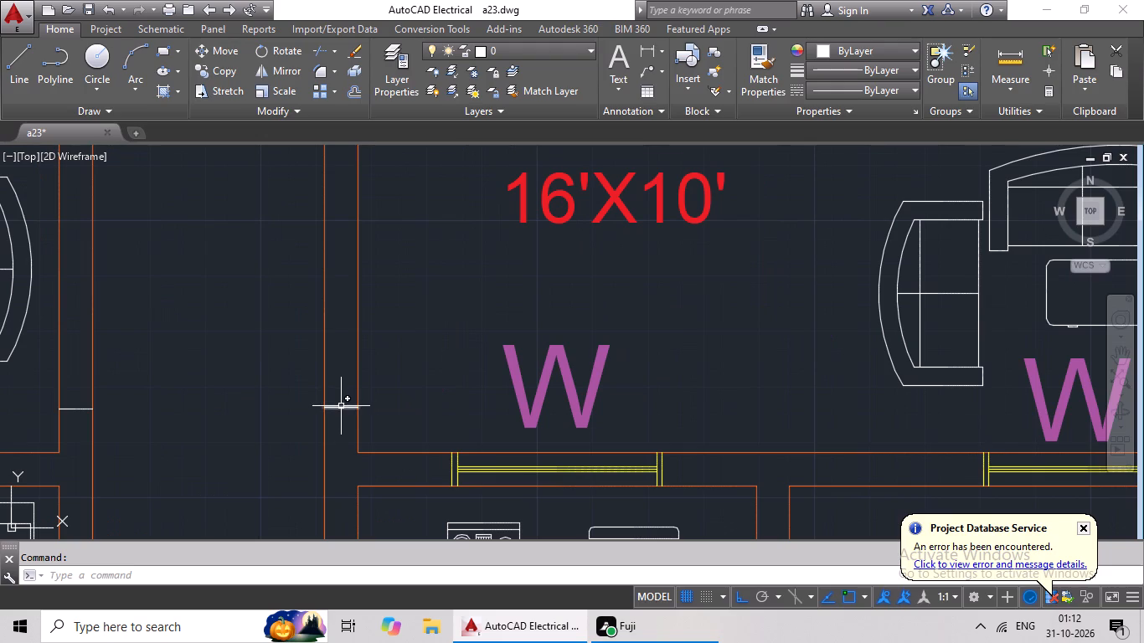
left_click(341, 406)
scroll(350, 332, "down", 2)
left_click(346, 257)
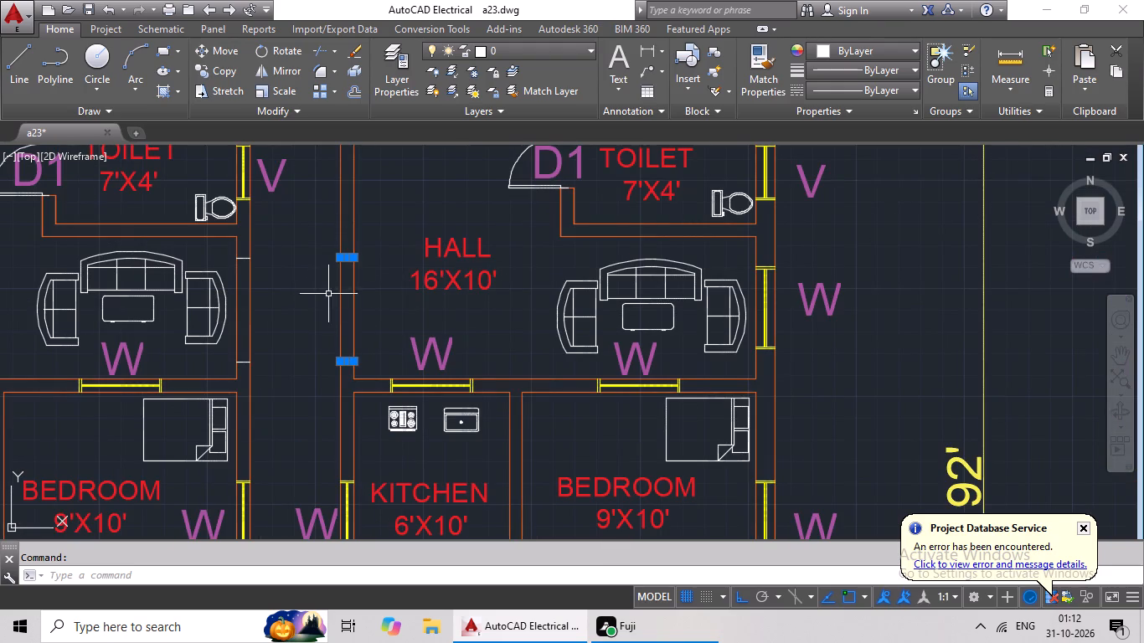
left_click(240, 363)
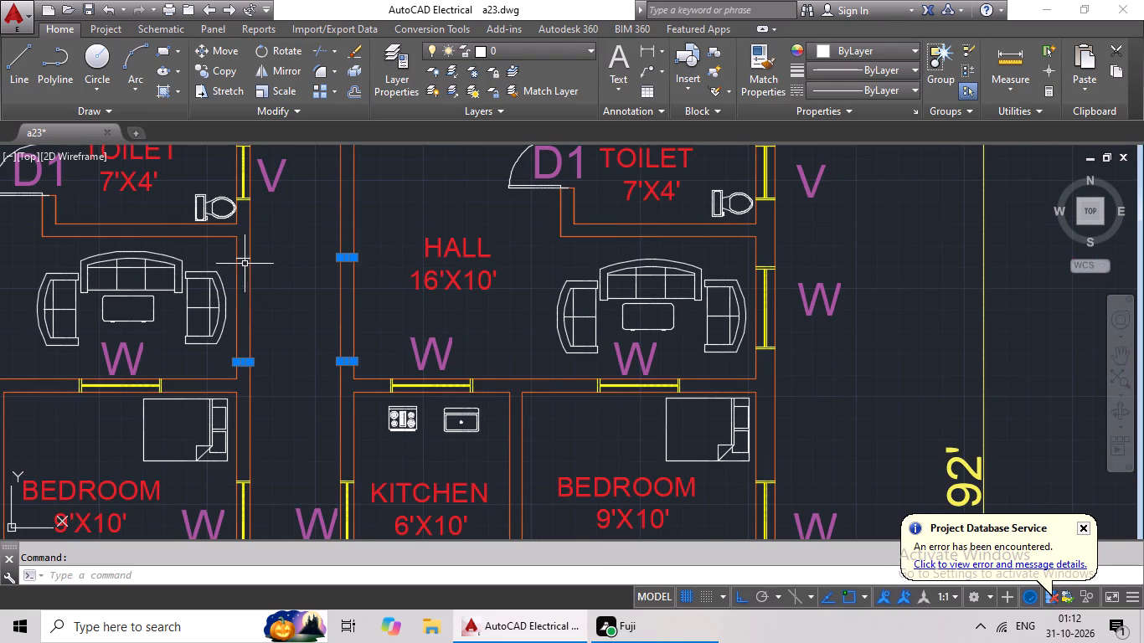
left_click(245, 259)
middle_click_drag(291, 263, 296, 440)
middle_click_drag(299, 325, 314, 483)
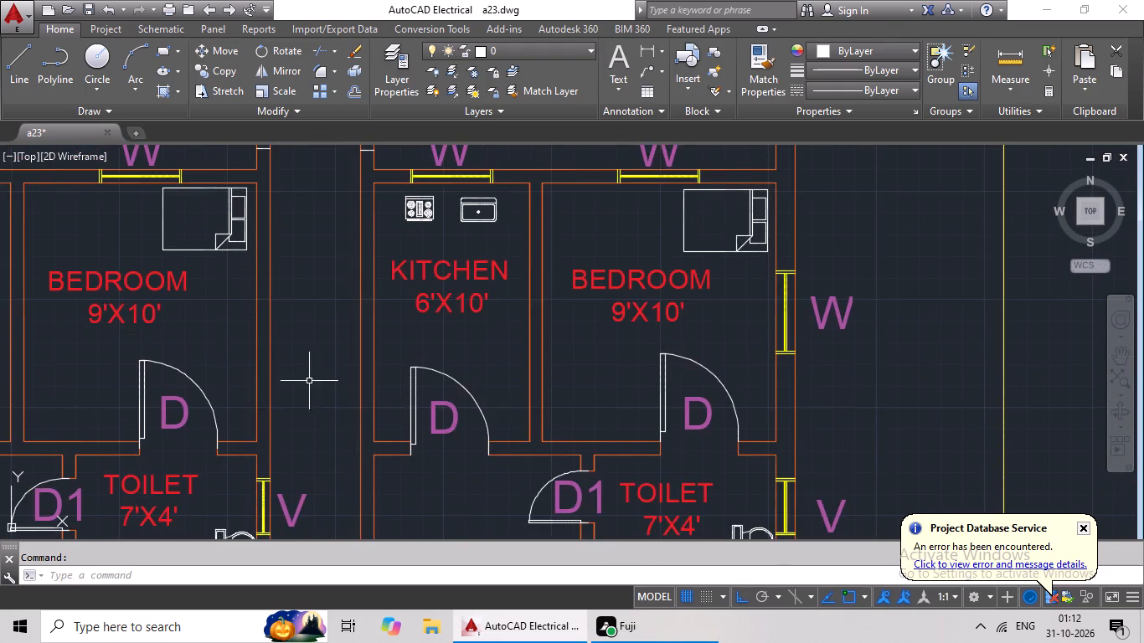
middle_click_drag(309, 388, 310, 533)
middle_click_drag(315, 376, 315, 486)
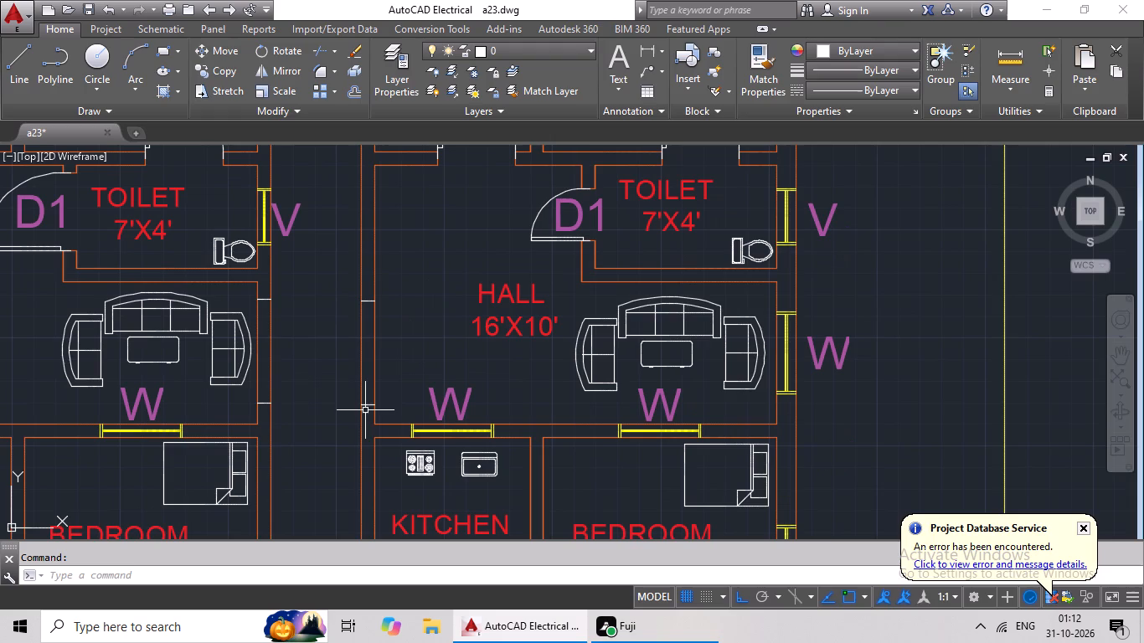
left_click(368, 407)
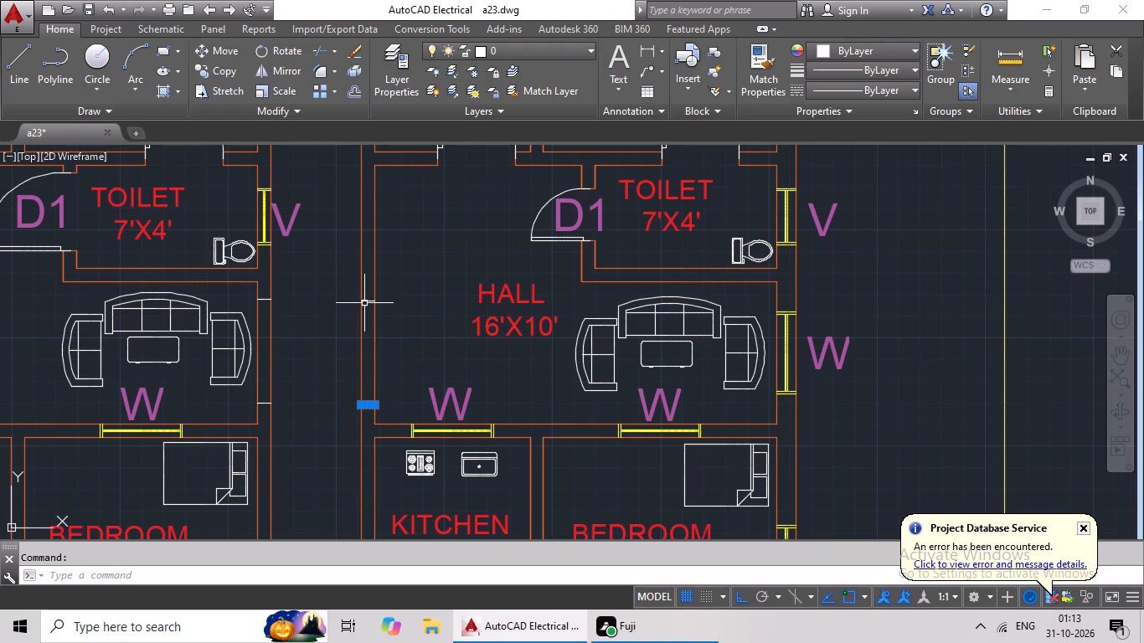
left_click(367, 301)
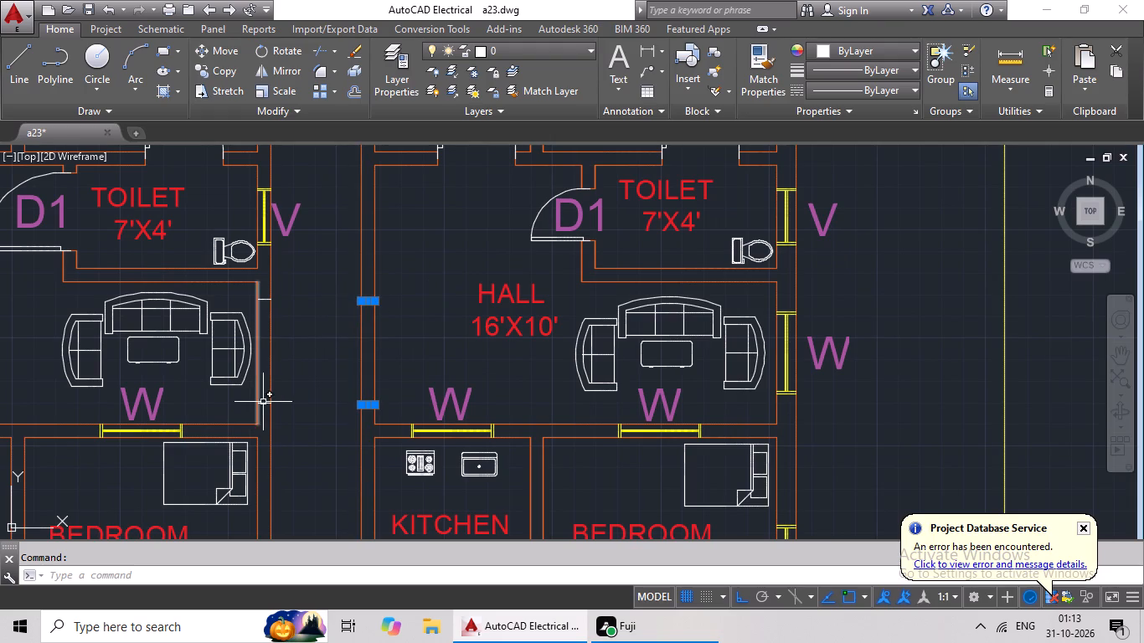
left_click_drag(264, 405, 265, 393)
left_click(263, 298)
scroll(297, 315, "down", 2)
middle_click_drag(312, 323, 312, 332)
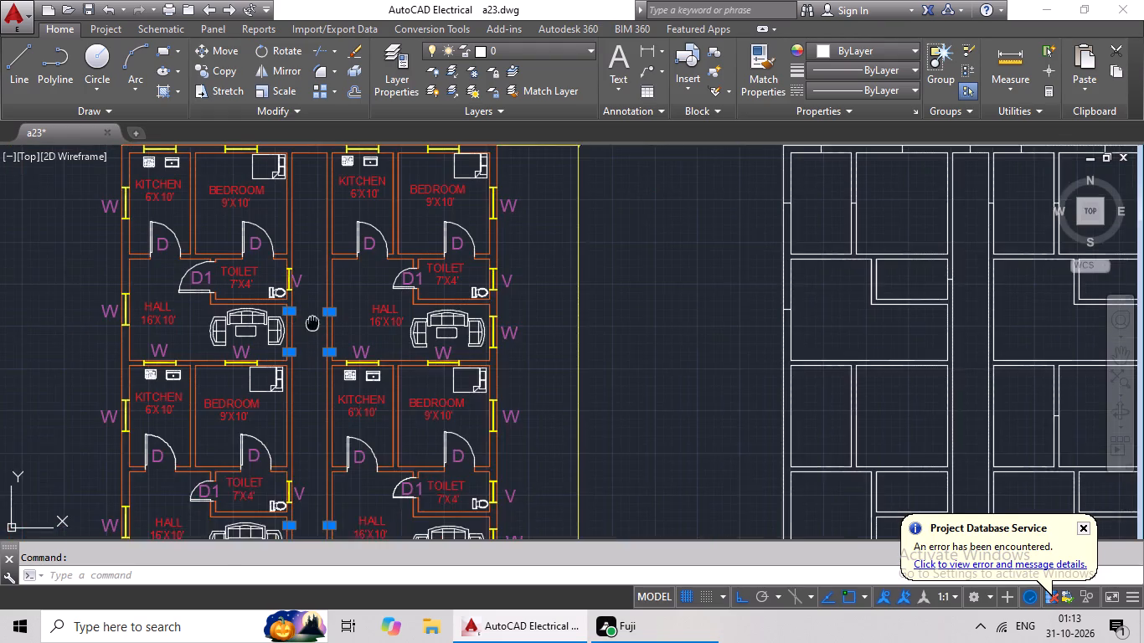
middle_click_drag(312, 332, 304, 381)
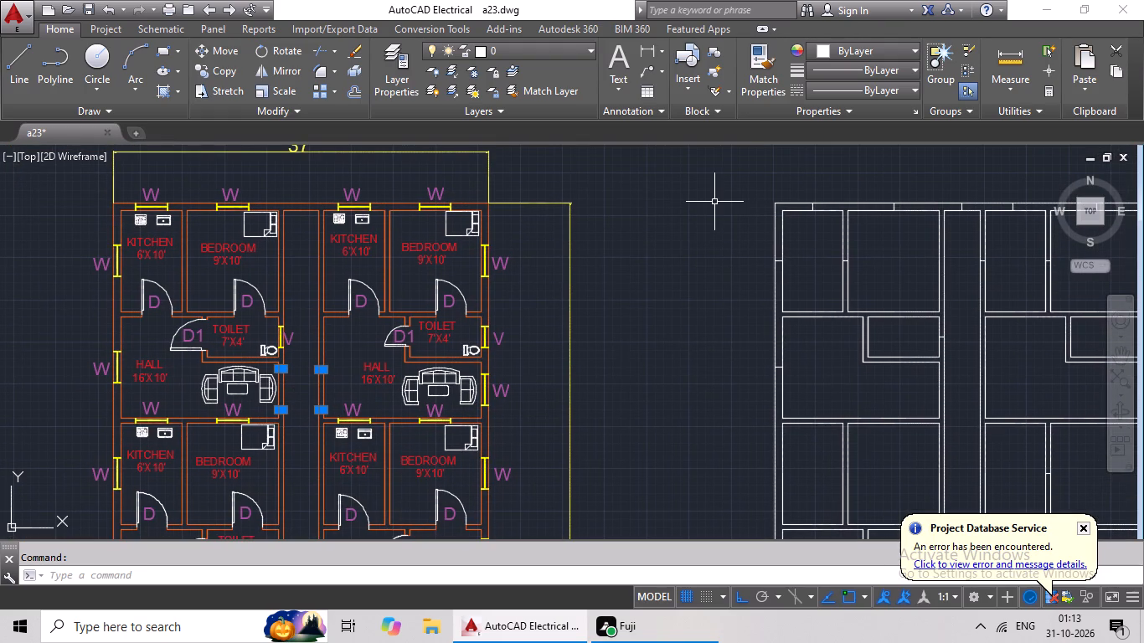
left_click(915, 47)
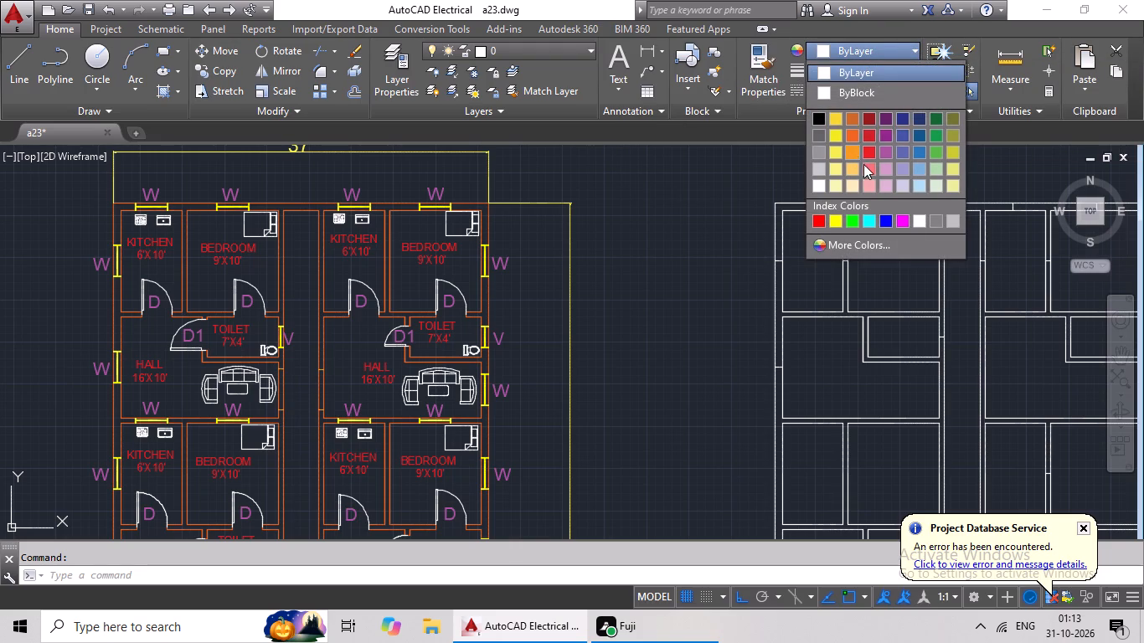
left_click(852, 134)
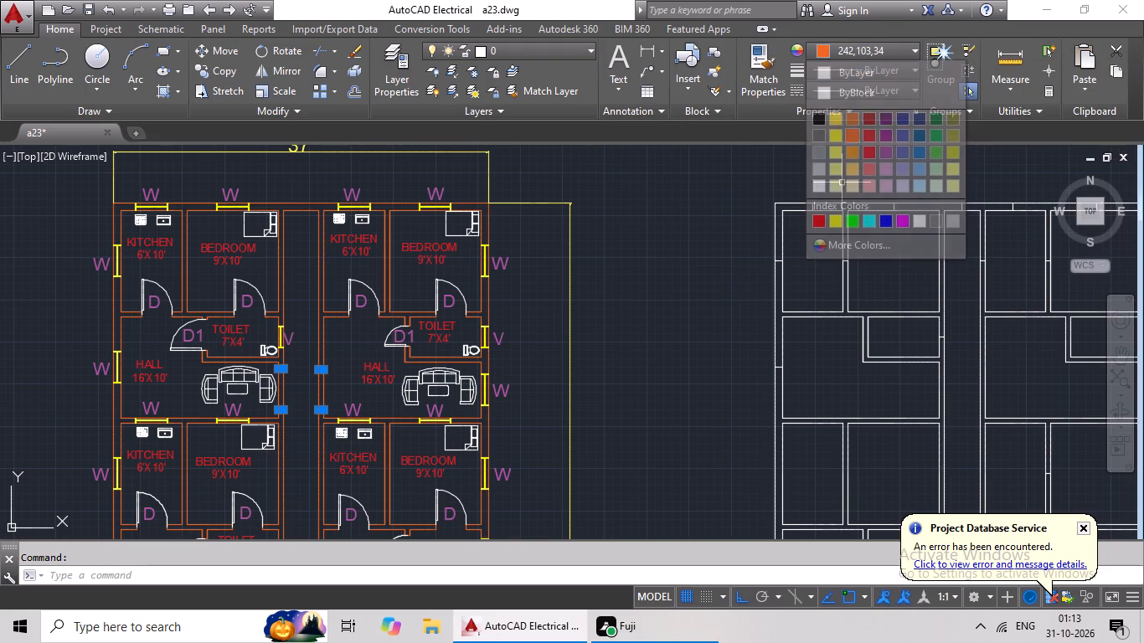
key("Escape")
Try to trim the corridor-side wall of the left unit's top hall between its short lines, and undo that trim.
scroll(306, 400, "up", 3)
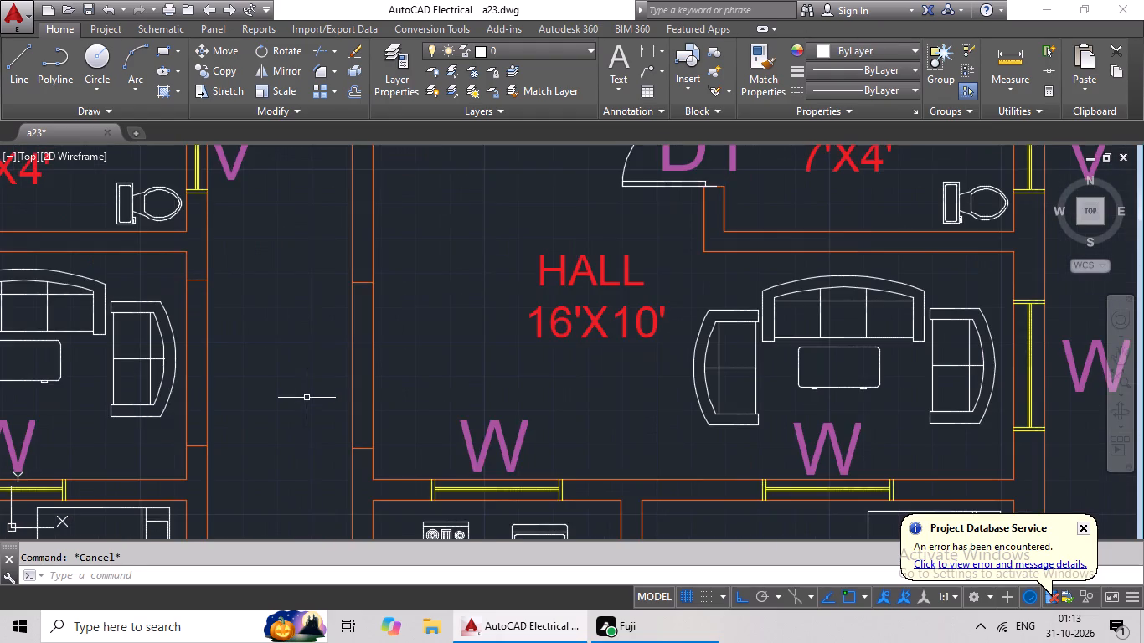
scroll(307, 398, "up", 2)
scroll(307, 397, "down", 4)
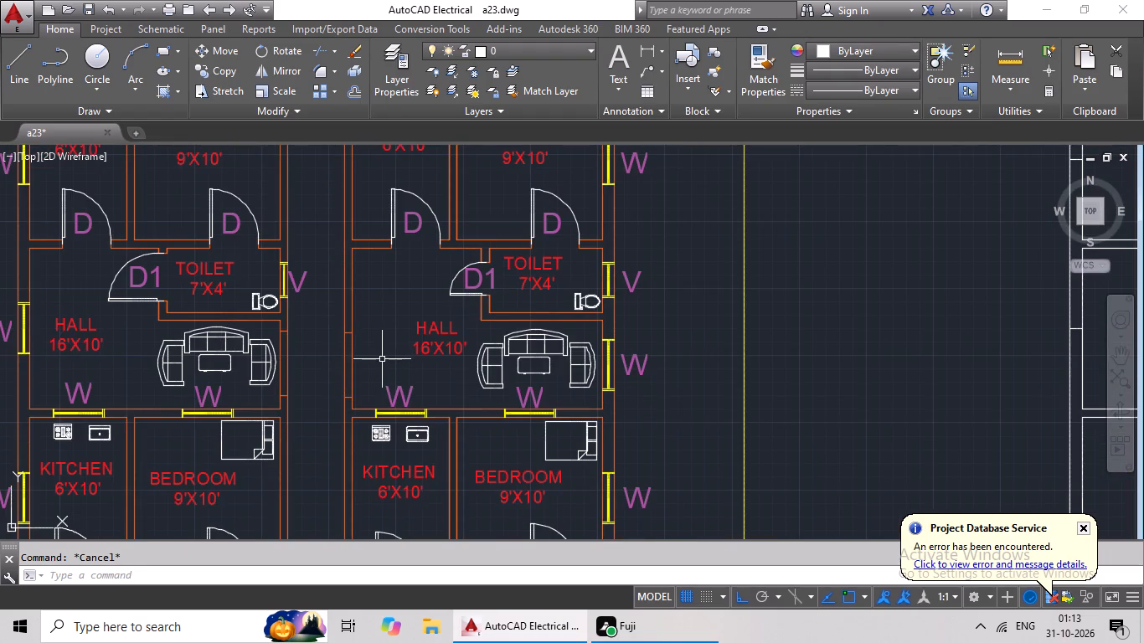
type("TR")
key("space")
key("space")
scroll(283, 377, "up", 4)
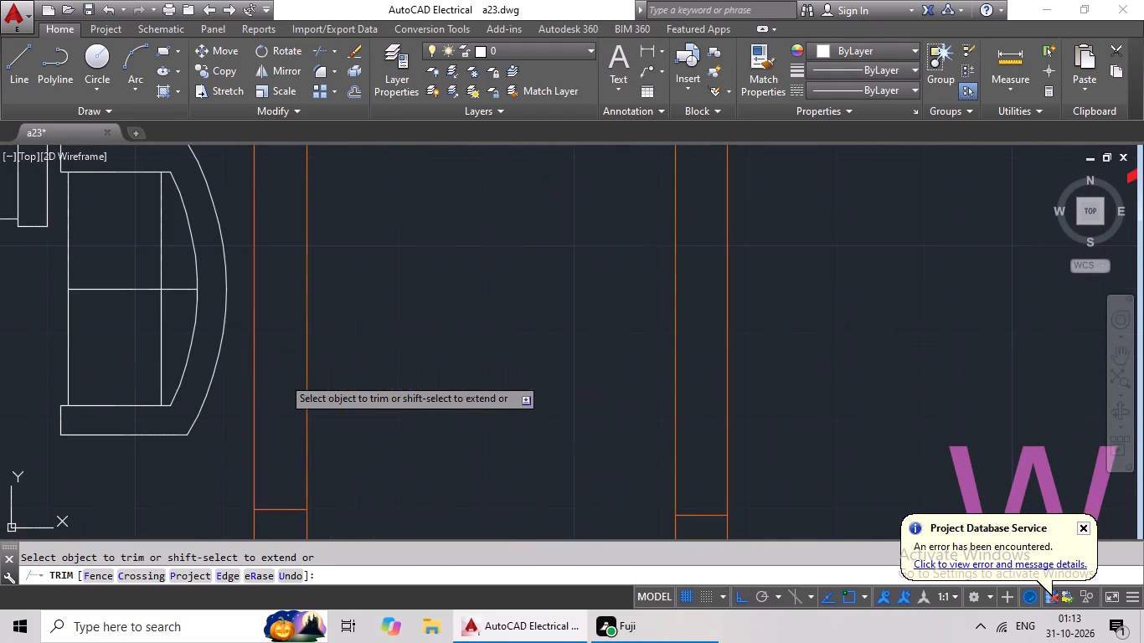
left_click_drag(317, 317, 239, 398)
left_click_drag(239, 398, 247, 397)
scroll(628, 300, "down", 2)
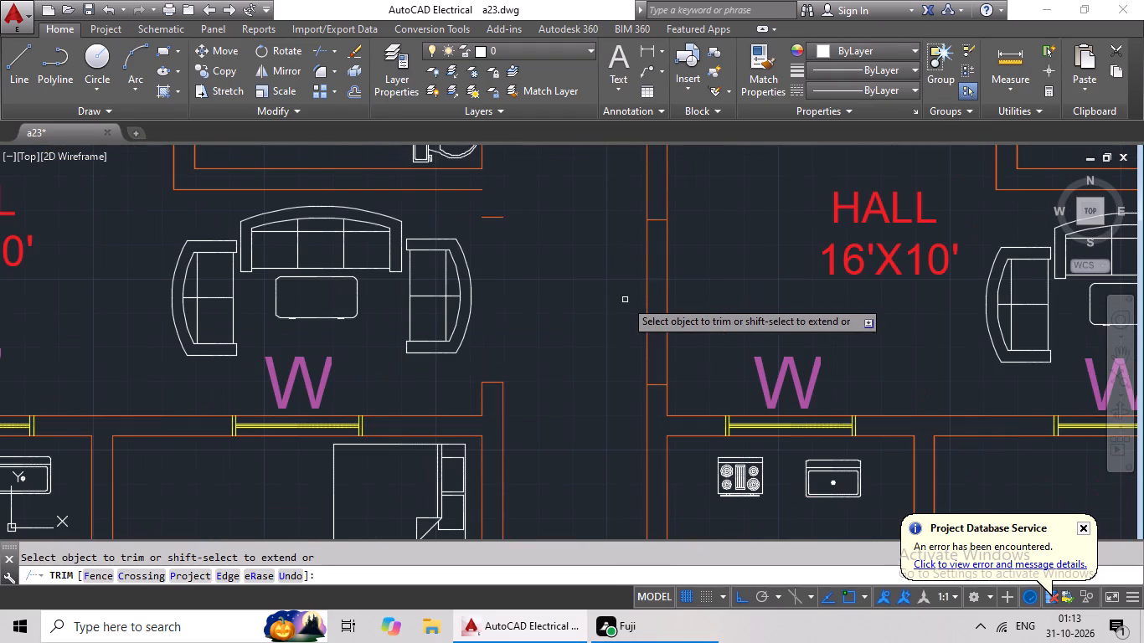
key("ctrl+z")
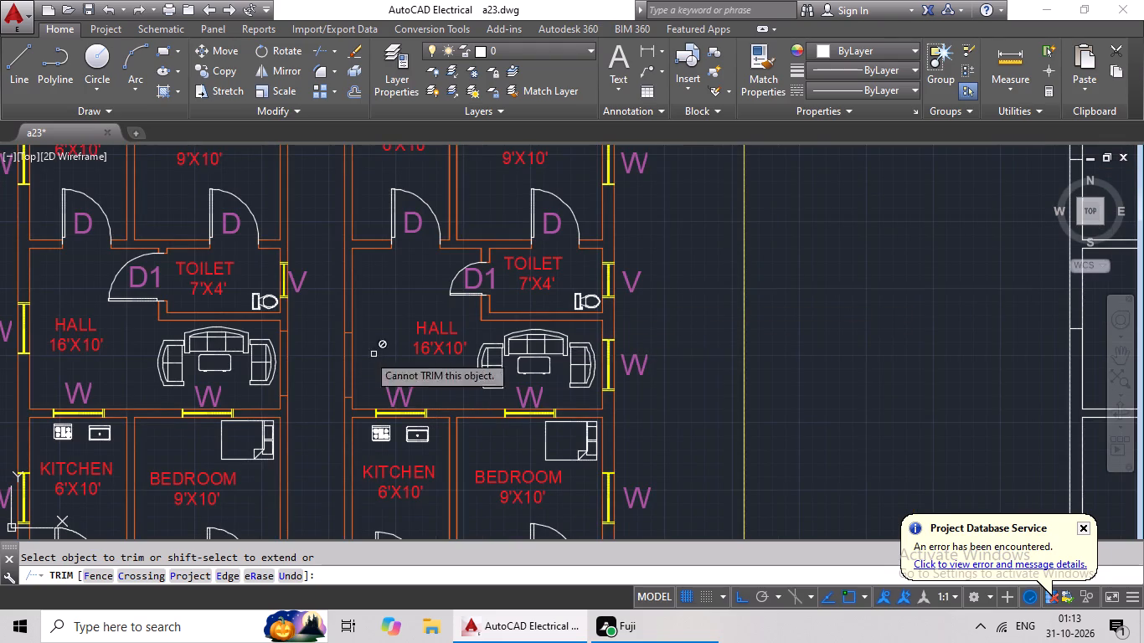
Trim the corridor-side walls of both top halls between their short lines to open the 4' gaps.
scroll(285, 354, "up", 3)
left_click_drag(312, 337, 258, 403)
left_click(258, 404)
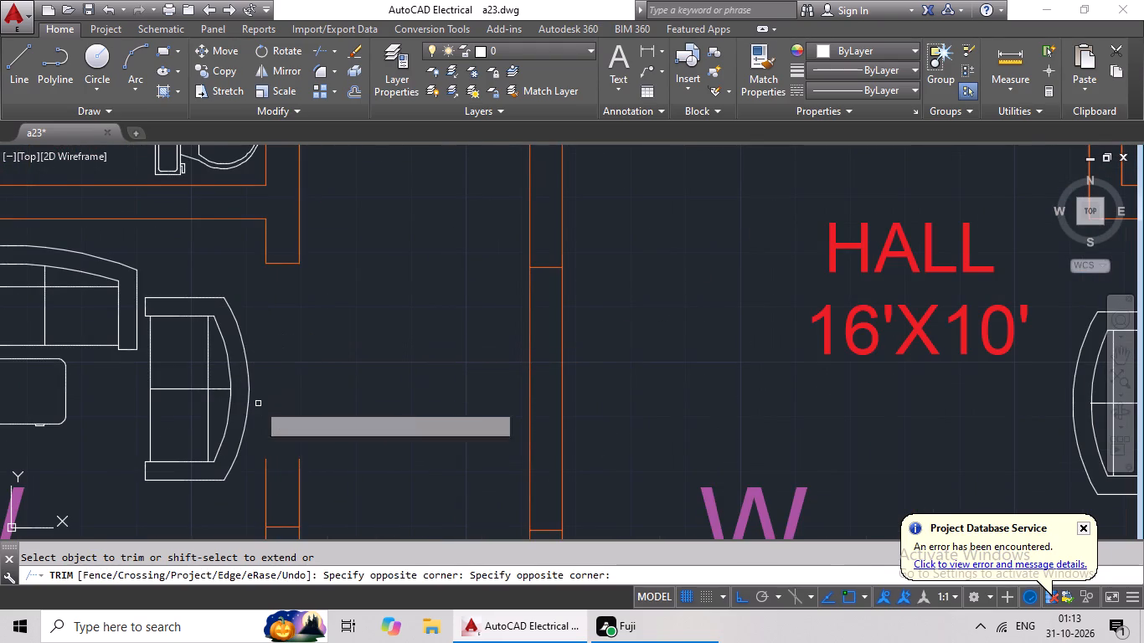
left_click_drag(329, 435, 229, 483)
left_click(229, 483)
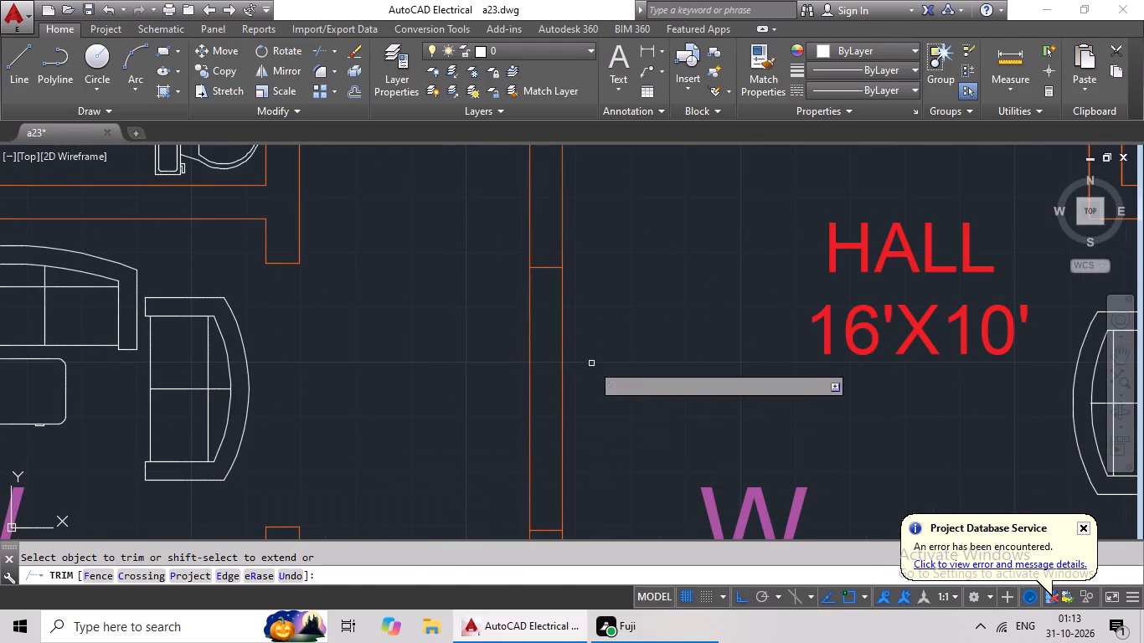
left_click_drag(600, 352, 456, 418)
left_click(455, 418)
left_click_drag(585, 445, 479, 509)
left_click_drag(479, 509, 486, 496)
scroll(556, 407, "down", 2)
Trim the corridor-side walls of both second halls from the top between their short lines to open the 4' gaps.
middle_click_drag(556, 430, 558, 239)
scroll(527, 396, "down", 2)
middle_click_drag(530, 419, 507, 209)
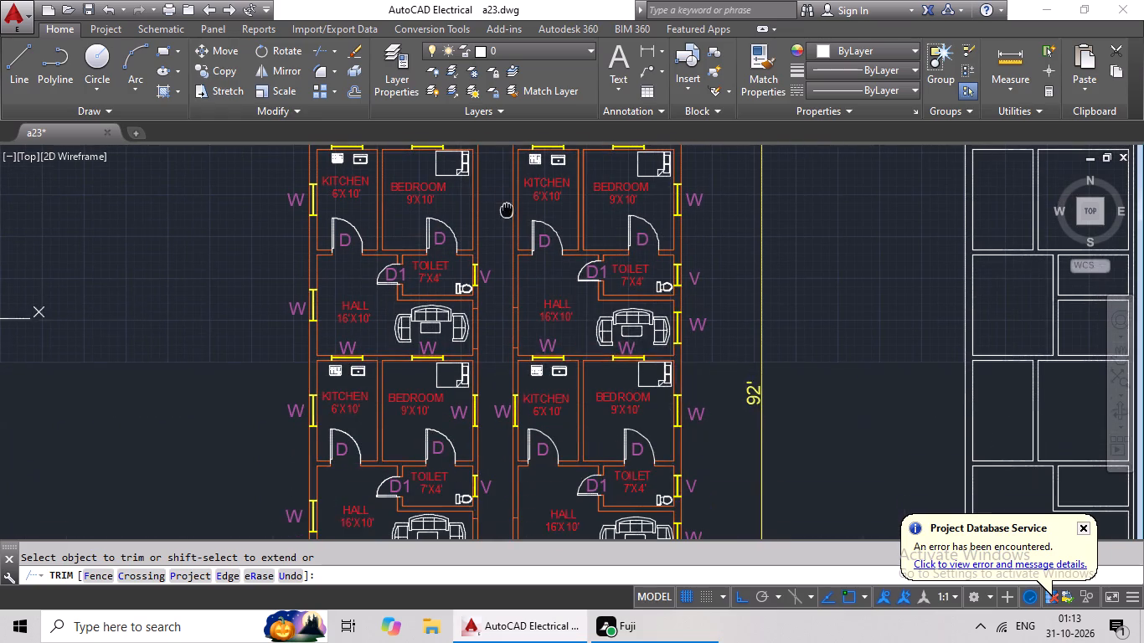
scroll(474, 330, "up", 5)
left_click_drag(520, 239, 425, 374)
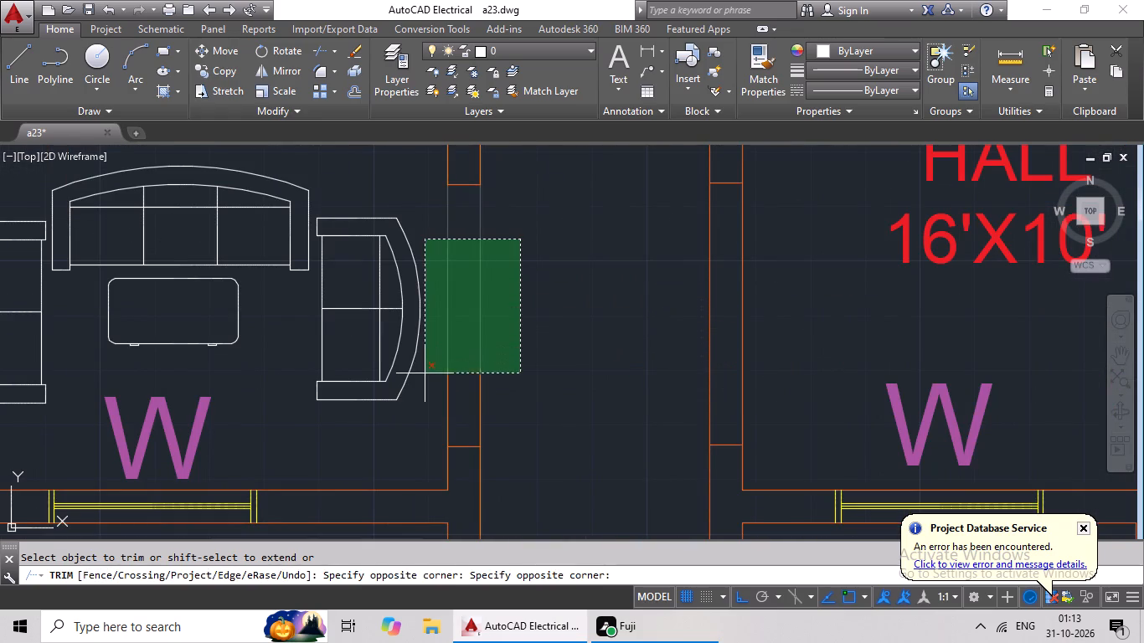
left_click_drag(425, 374, 424, 376)
left_click_drag(836, 284, 657, 383)
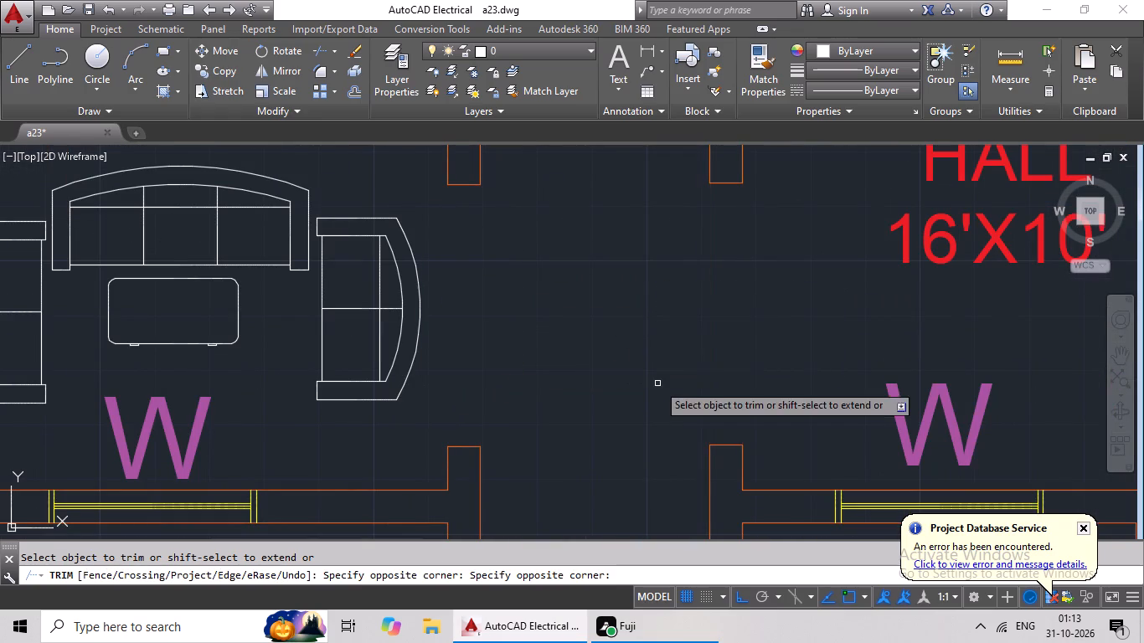
Trim the corridor-side walls of both third halls from the top between their short lines, starting with the right unit.
scroll(693, 334, "down", 4)
middle_click_drag(676, 409, 656, 284)
scroll(676, 408, "up", 5)
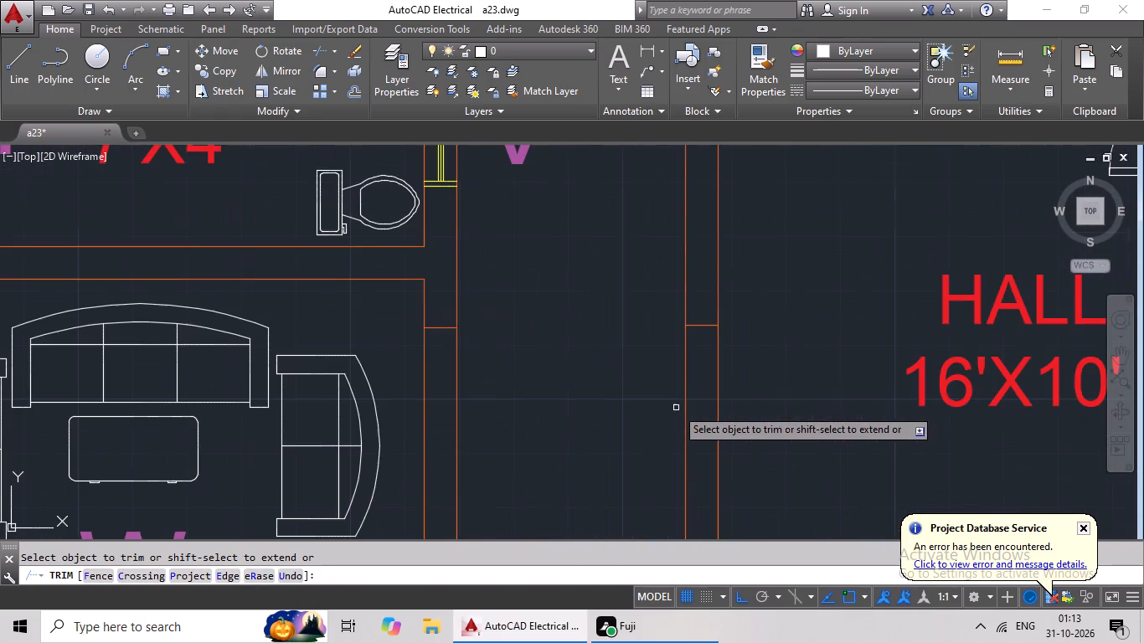
left_click_drag(789, 380, 595, 460)
left_click(595, 460)
scroll(670, 430, "down", 3)
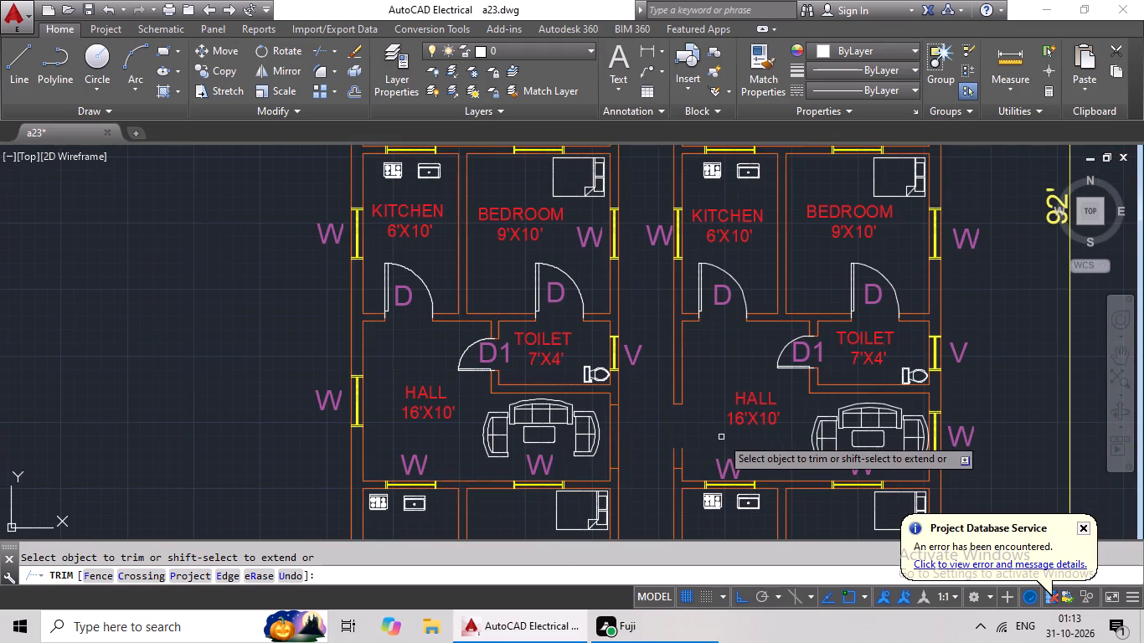
left_click_drag(713, 444, 647, 462)
left_click_drag(674, 418, 604, 457)
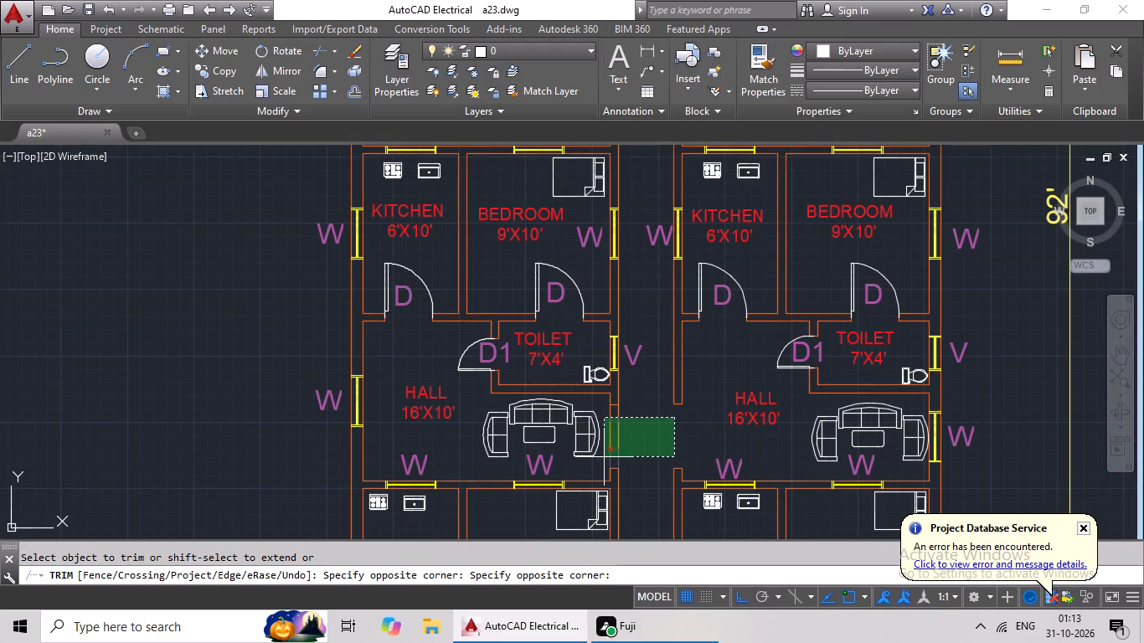
left_click_drag(604, 457, 602, 459)
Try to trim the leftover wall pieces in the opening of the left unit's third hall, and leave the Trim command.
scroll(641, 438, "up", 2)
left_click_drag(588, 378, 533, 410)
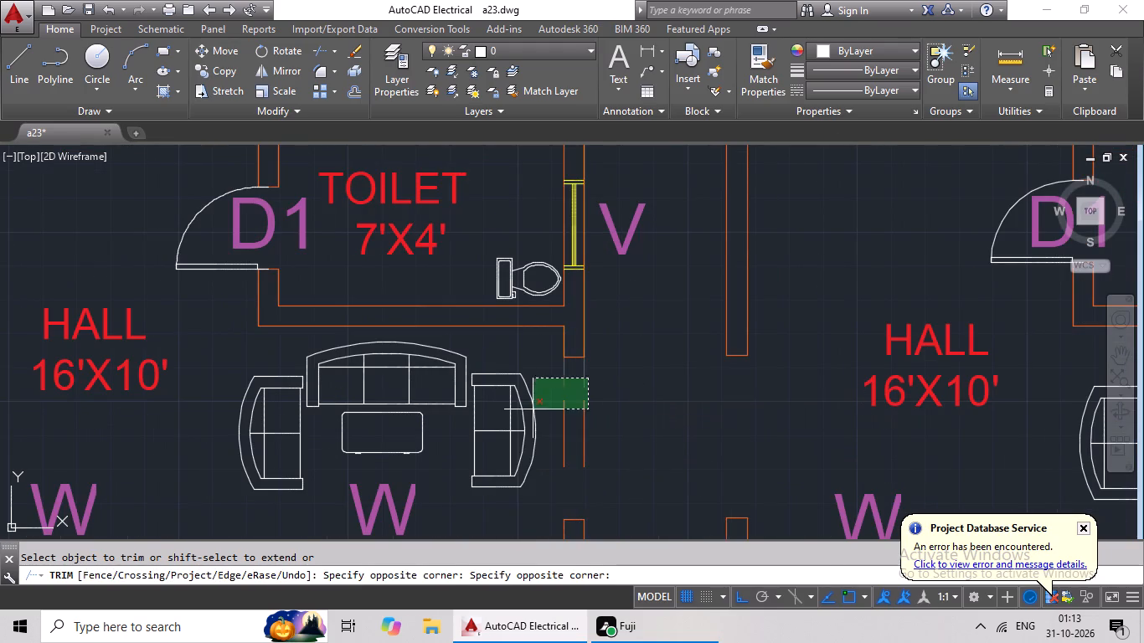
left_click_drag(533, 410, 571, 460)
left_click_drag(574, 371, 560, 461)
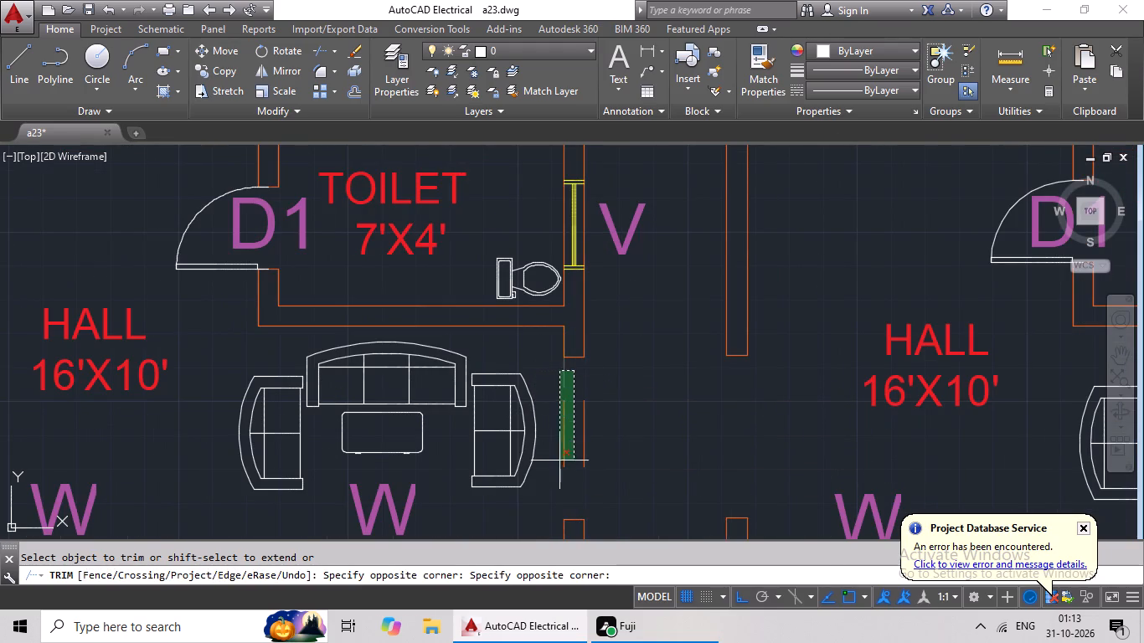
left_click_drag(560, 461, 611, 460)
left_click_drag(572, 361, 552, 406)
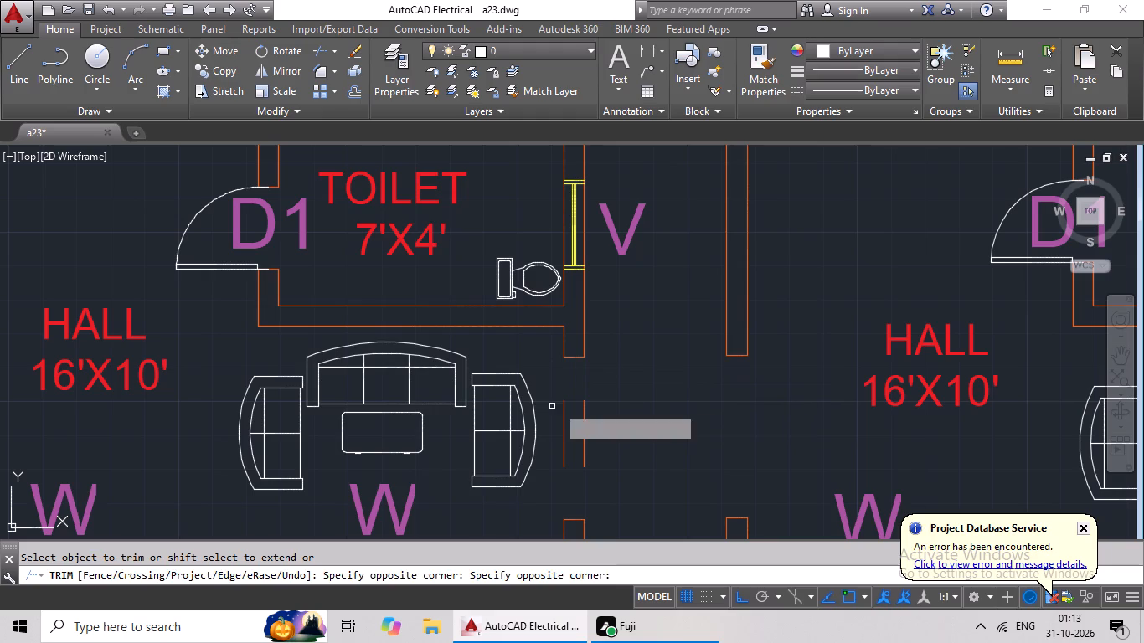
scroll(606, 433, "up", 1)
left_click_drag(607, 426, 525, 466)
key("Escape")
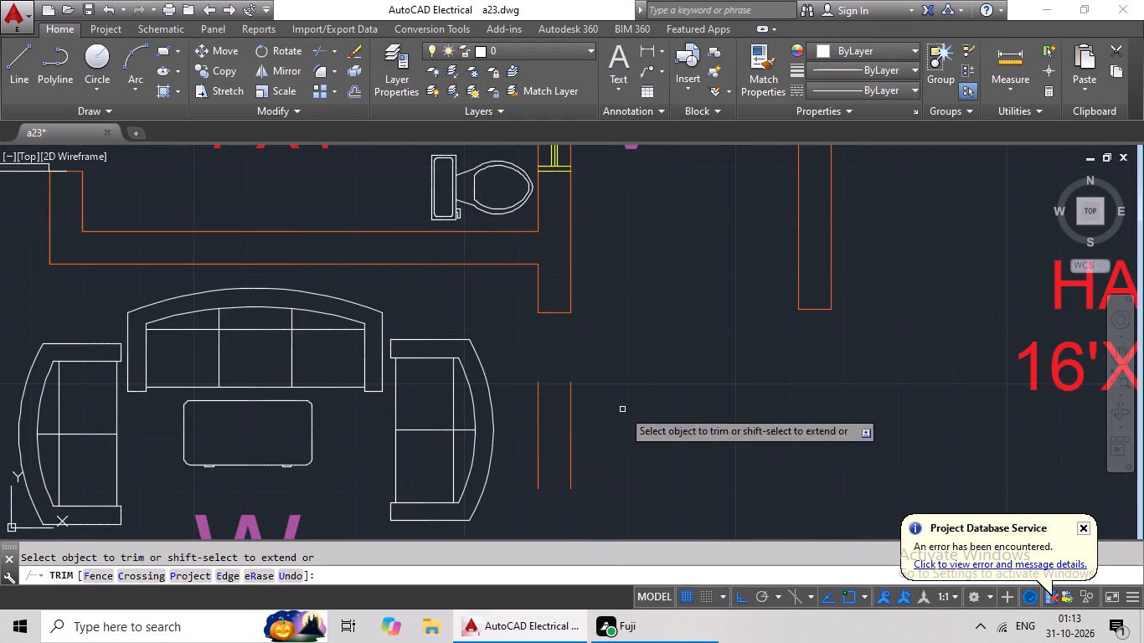
Erase the two leftover wall pieces in the opening of the left unit's third hall.
left_click_drag(611, 387, 503, 471)
key("Delete")
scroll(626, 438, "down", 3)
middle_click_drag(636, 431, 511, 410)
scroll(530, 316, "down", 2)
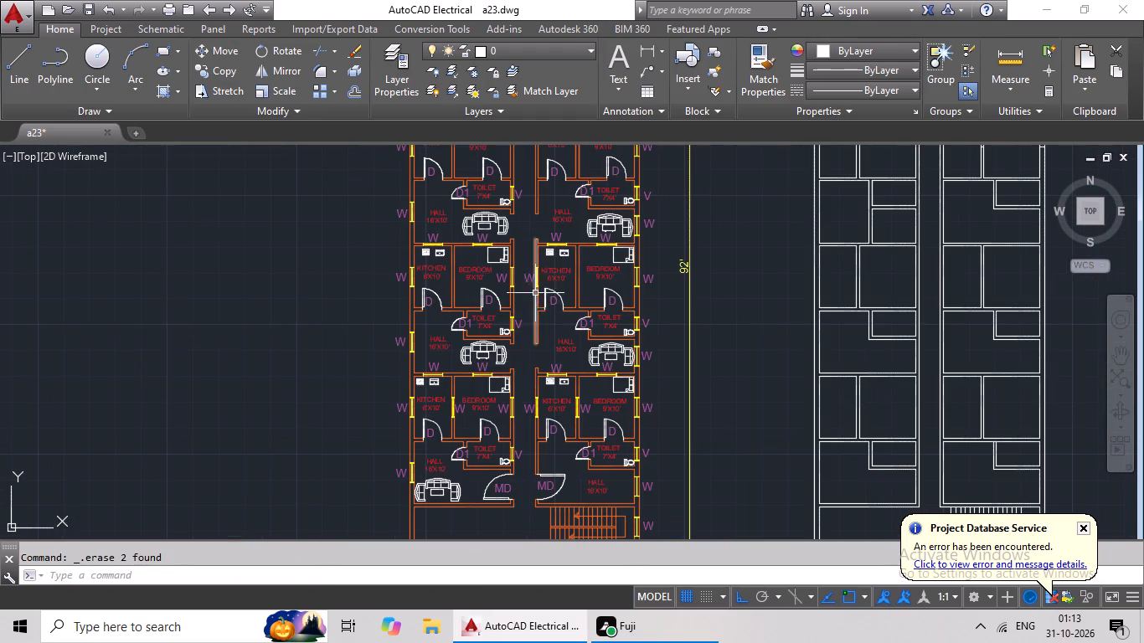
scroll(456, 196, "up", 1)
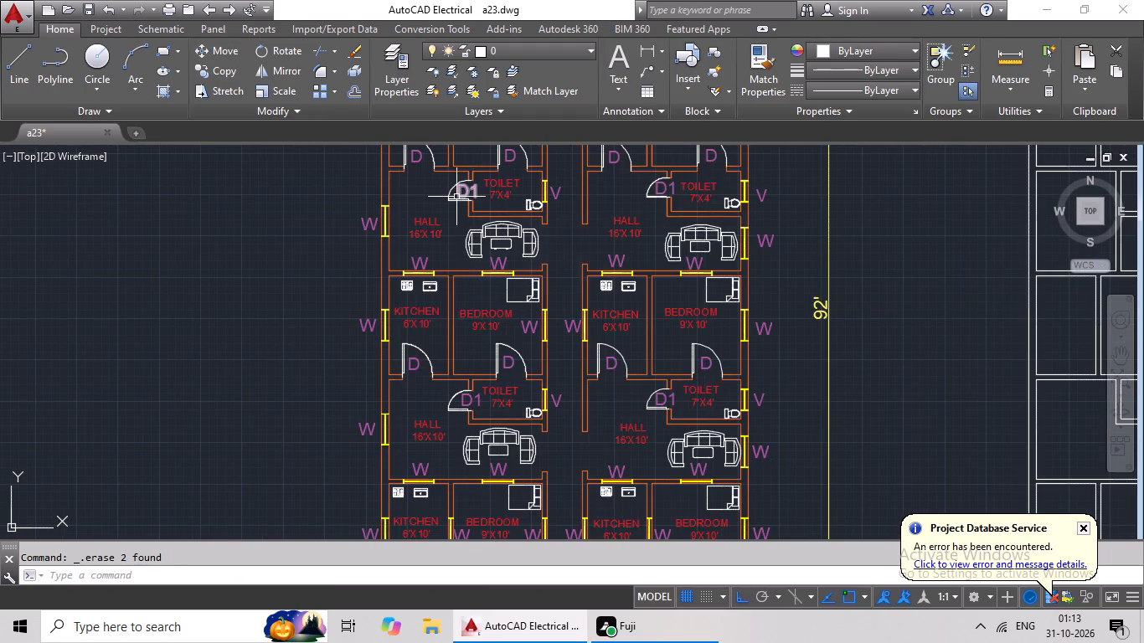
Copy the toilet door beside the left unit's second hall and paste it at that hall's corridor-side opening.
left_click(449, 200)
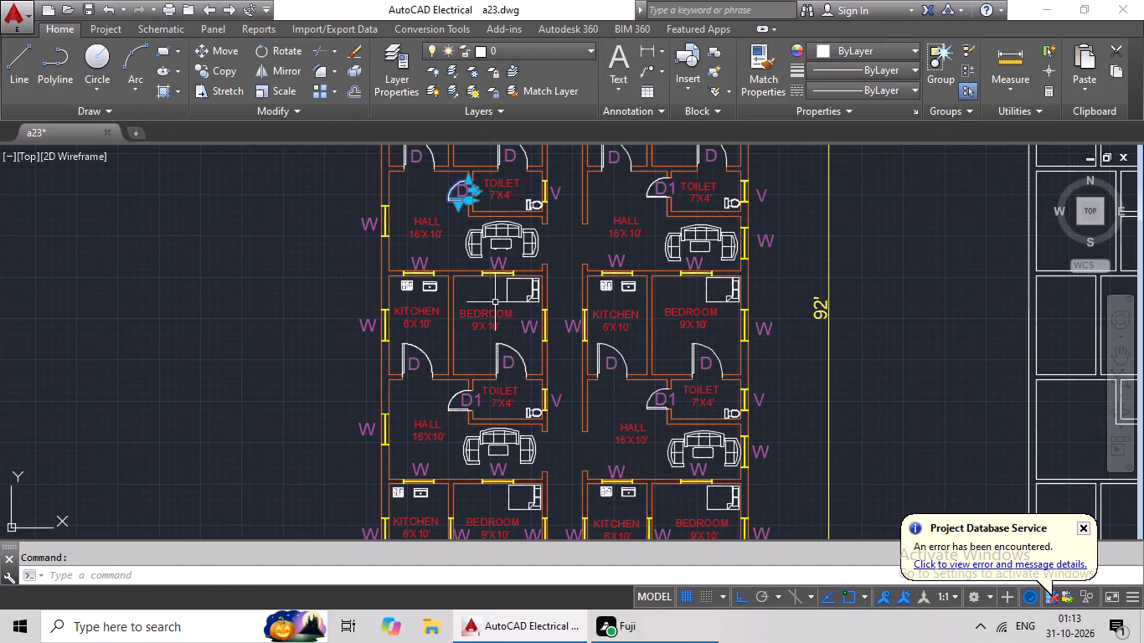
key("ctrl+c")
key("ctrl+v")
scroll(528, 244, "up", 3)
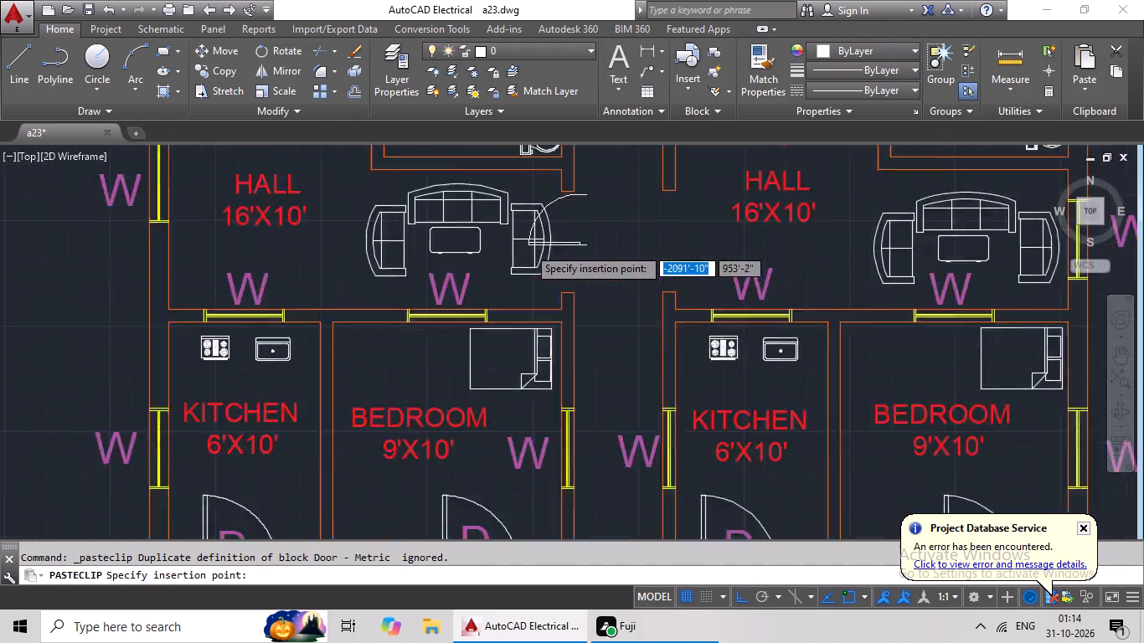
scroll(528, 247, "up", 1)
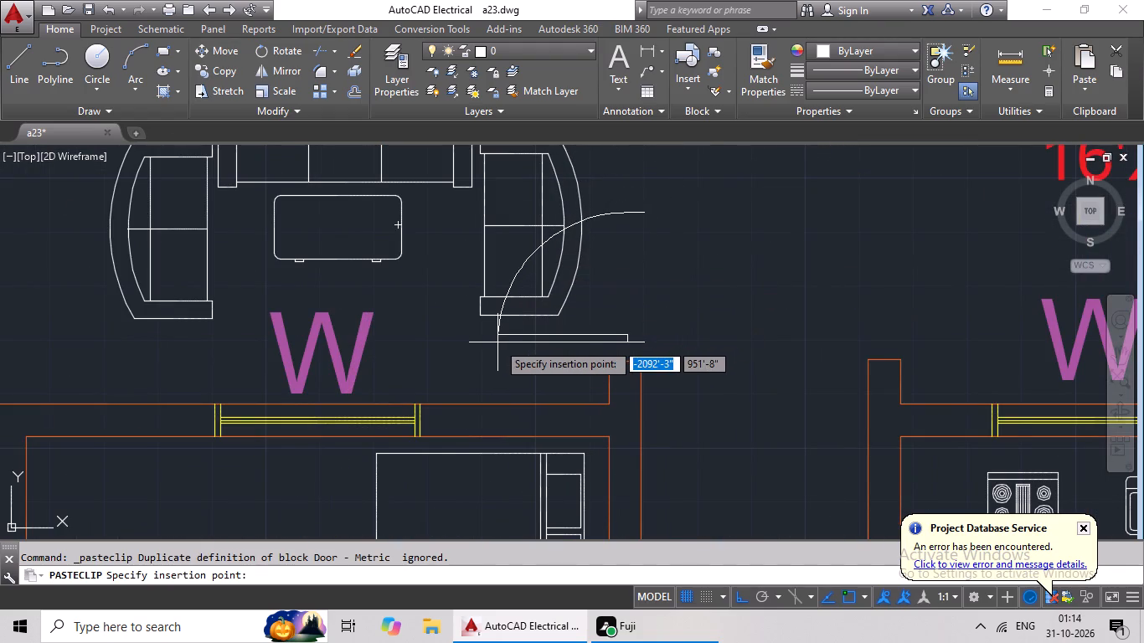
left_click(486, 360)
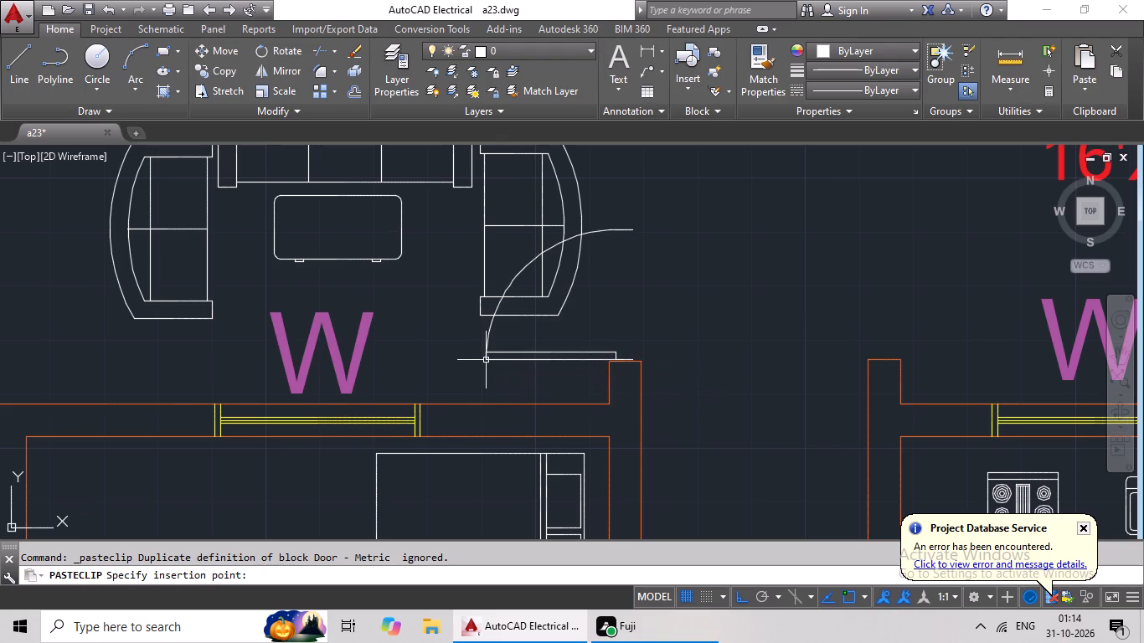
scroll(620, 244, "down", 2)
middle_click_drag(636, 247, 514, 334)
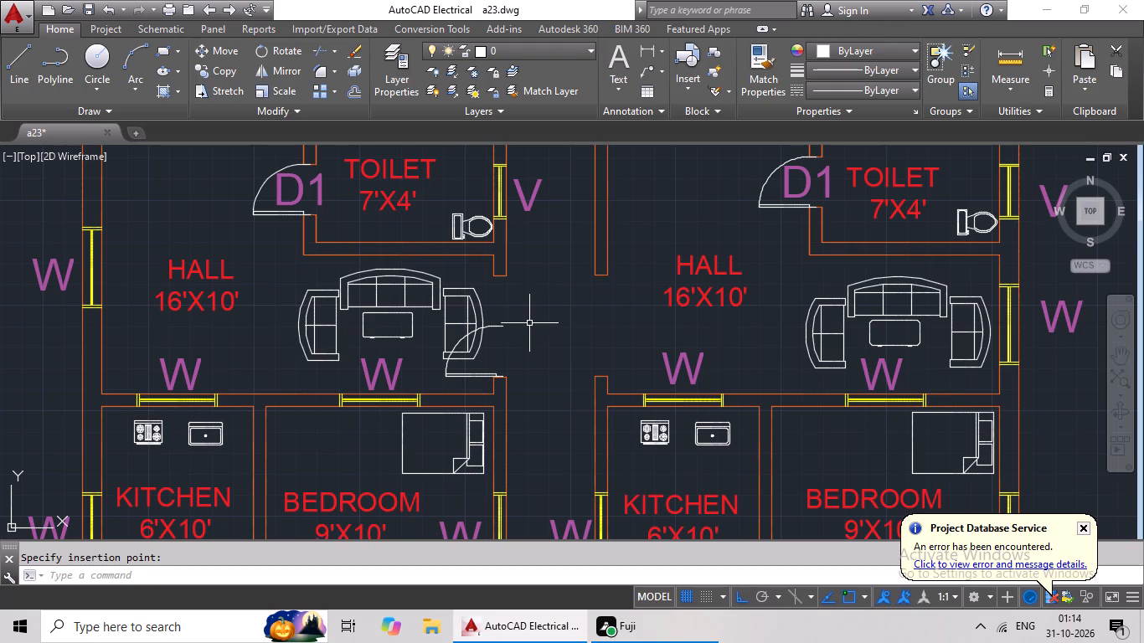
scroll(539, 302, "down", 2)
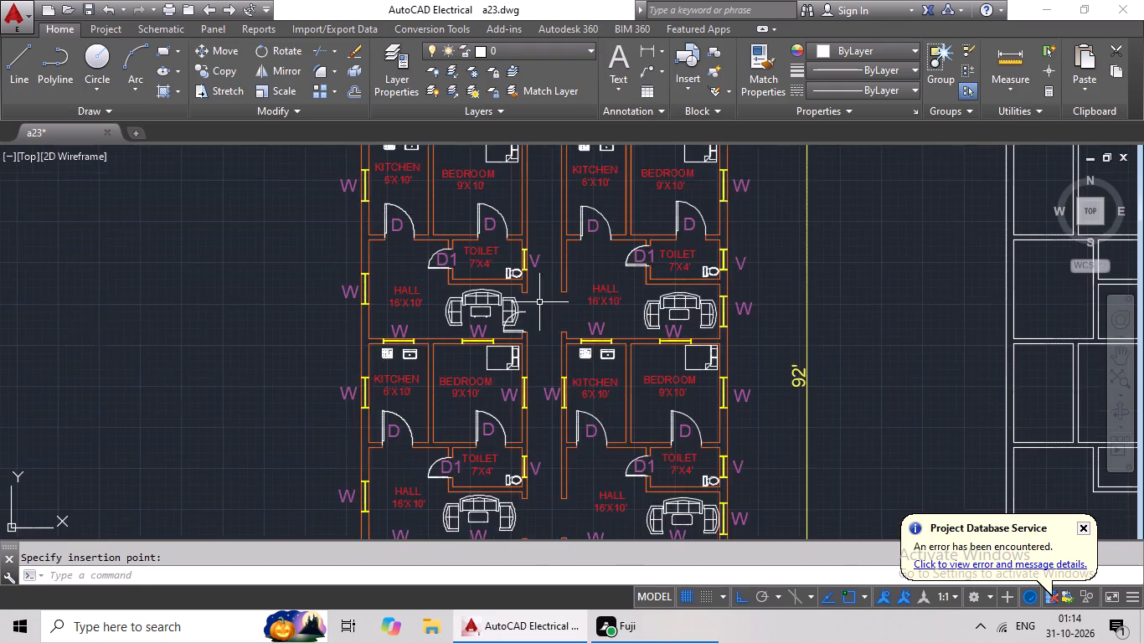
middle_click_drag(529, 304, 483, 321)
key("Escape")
Copy the four-piece sofa set from the left unit's second hall and paste it in the empty space outside the plan's left wall.
scroll(433, 323, "up", 3)
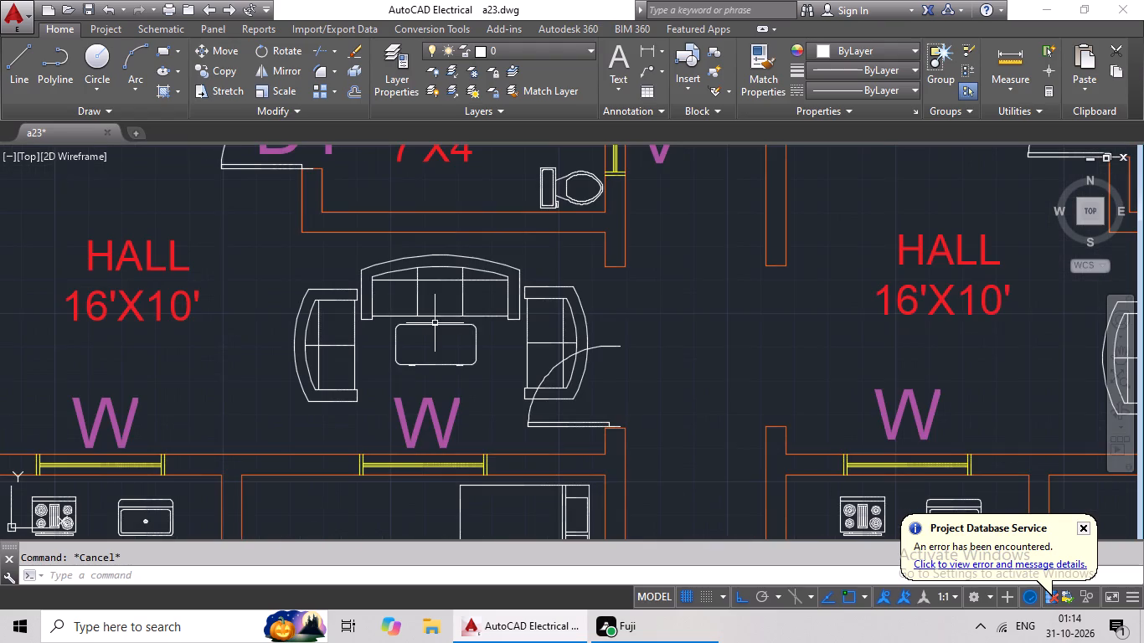
left_click_drag(471, 272, 600, 332)
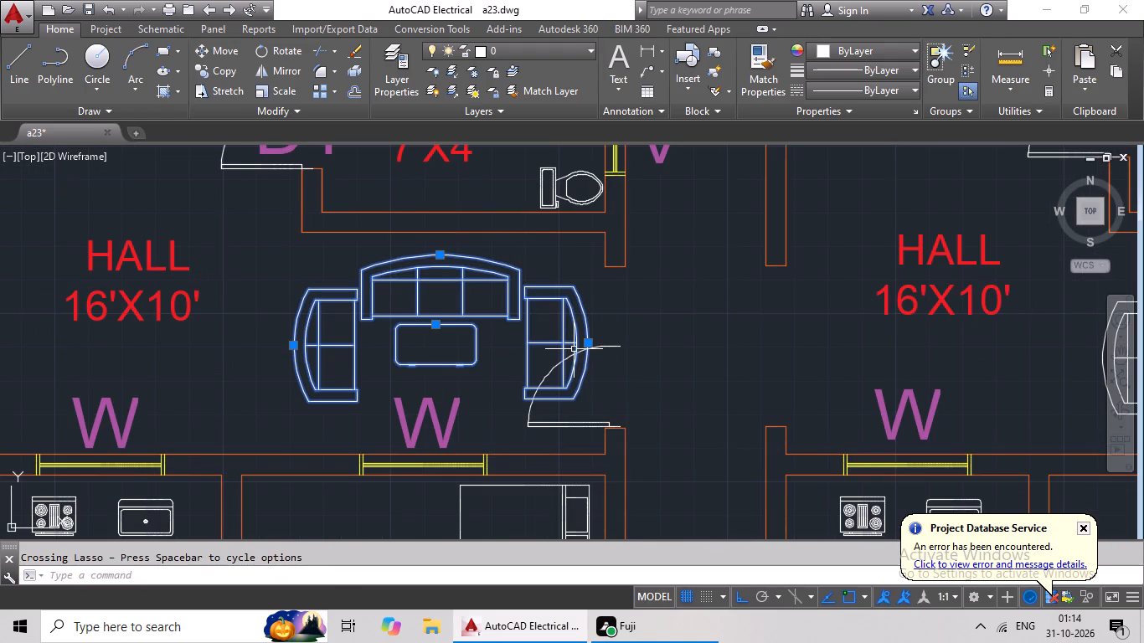
key("ctrl+c")
key("ctrl+v")
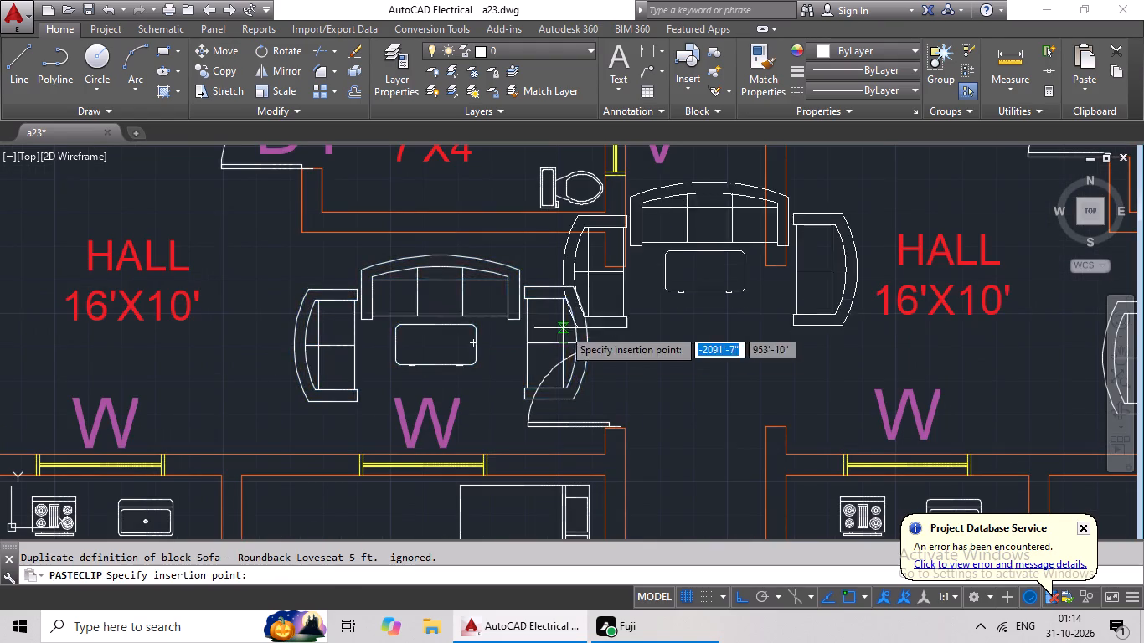
scroll(544, 358, "down", 2)
middle_click_drag(505, 372, 654, 351)
left_click(176, 361)
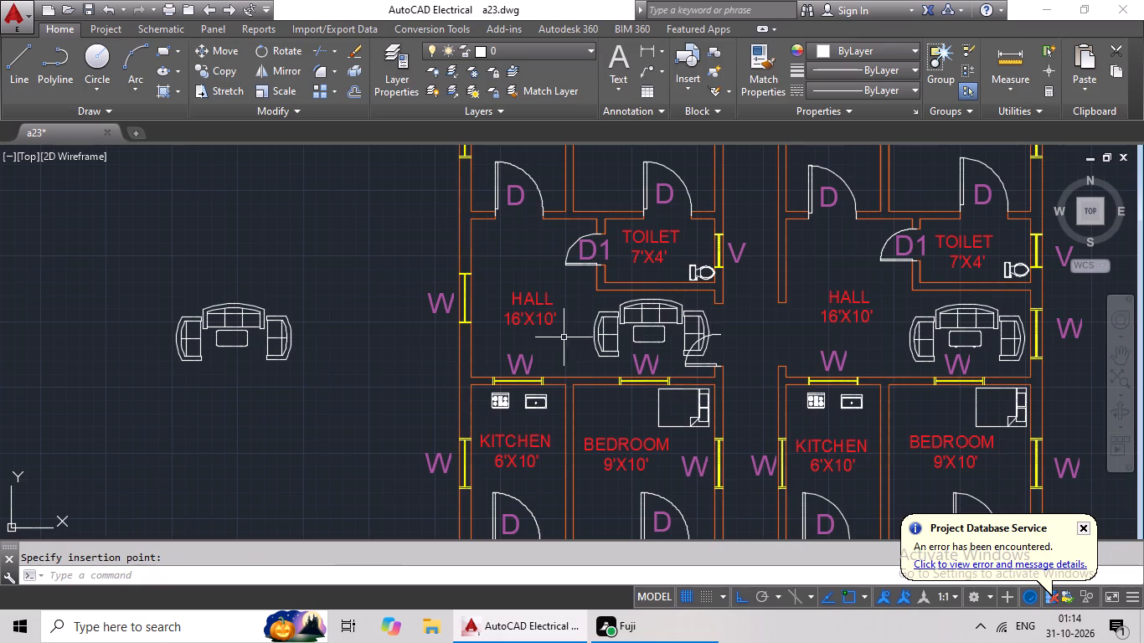
Erase the sofa sets, including their tables, from the left unit's second and third halls.
scroll(645, 321, "up", 3)
left_click_drag(947, 289, 488, 369)
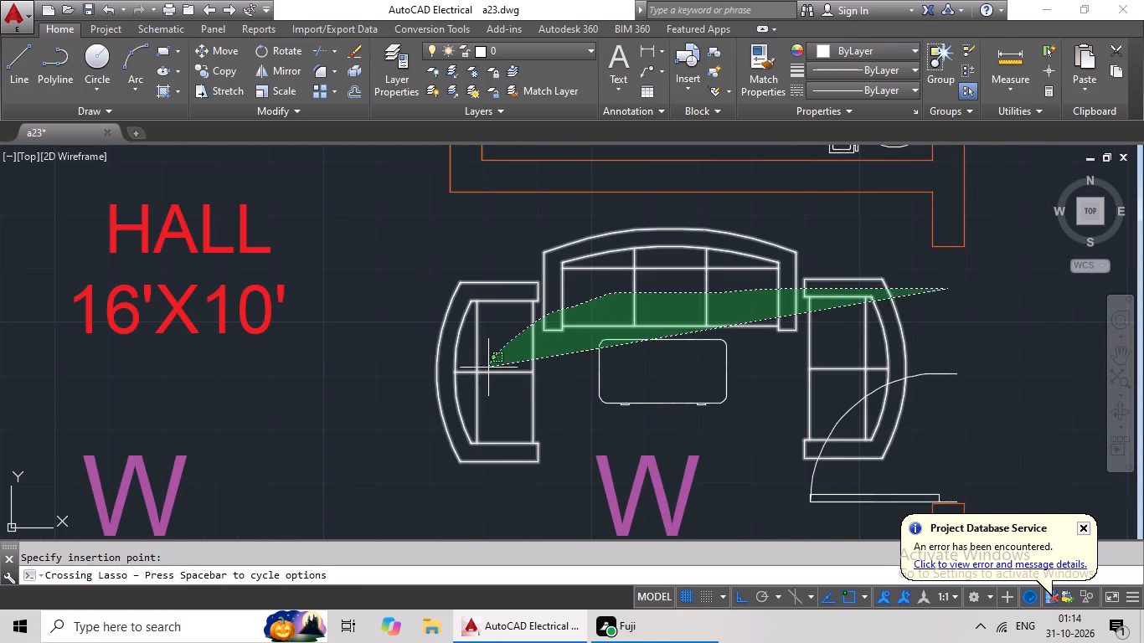
left_click_drag(488, 369, 486, 378)
key("Delete")
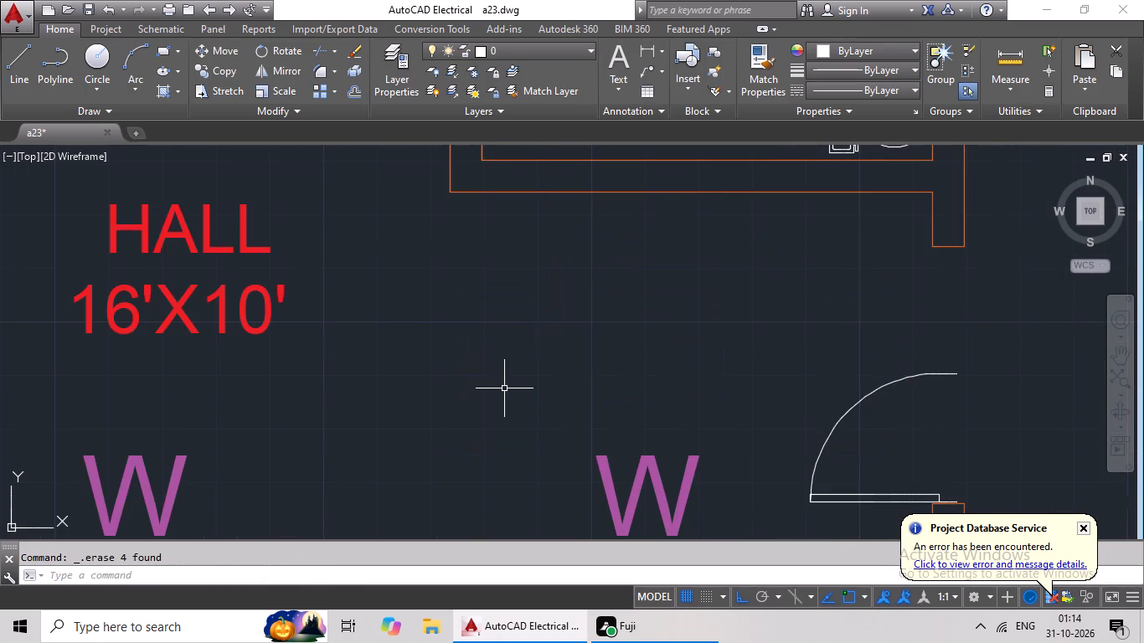
scroll(517, 364, "down", 3)
middle_click_drag(520, 380, 487, 147)
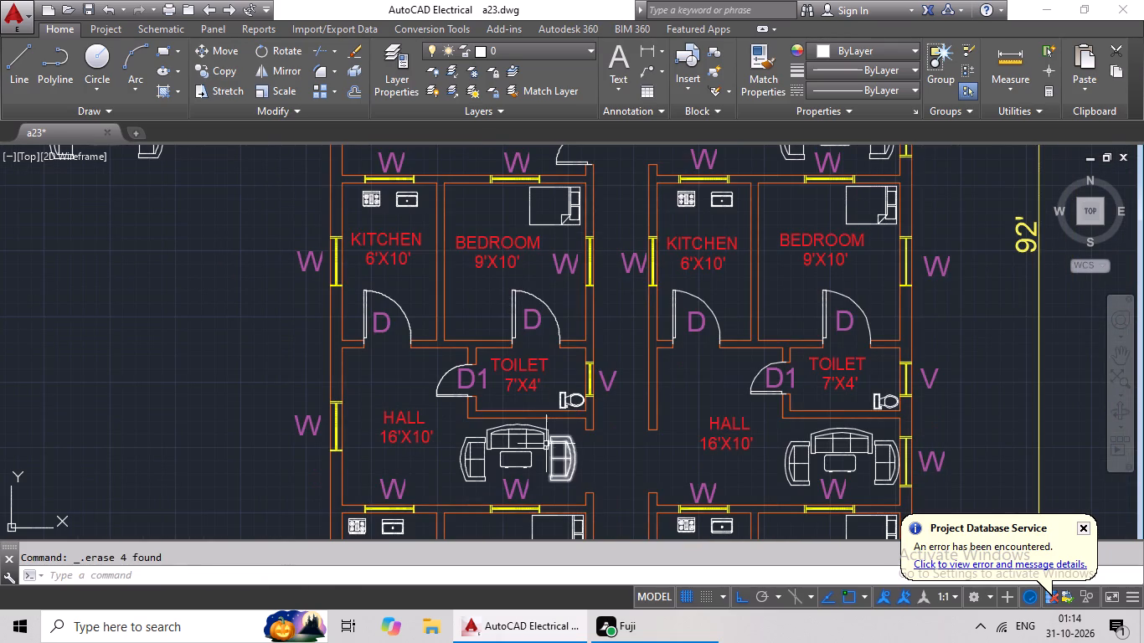
scroll(549, 448, "up", 1)
left_click_drag(635, 440, 404, 424)
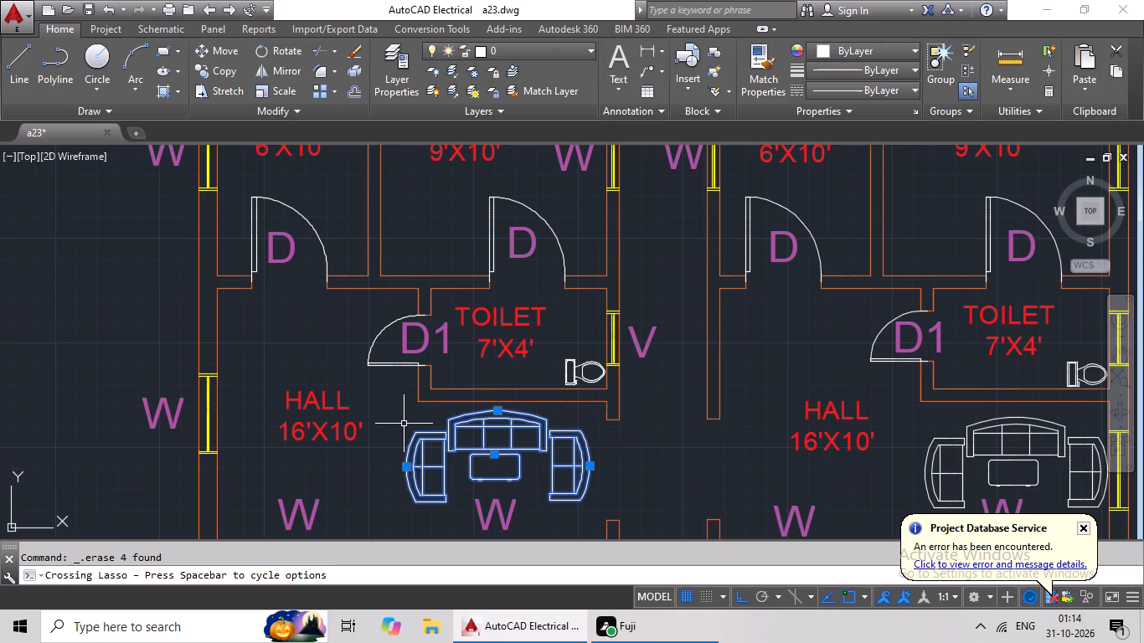
key("Delete")
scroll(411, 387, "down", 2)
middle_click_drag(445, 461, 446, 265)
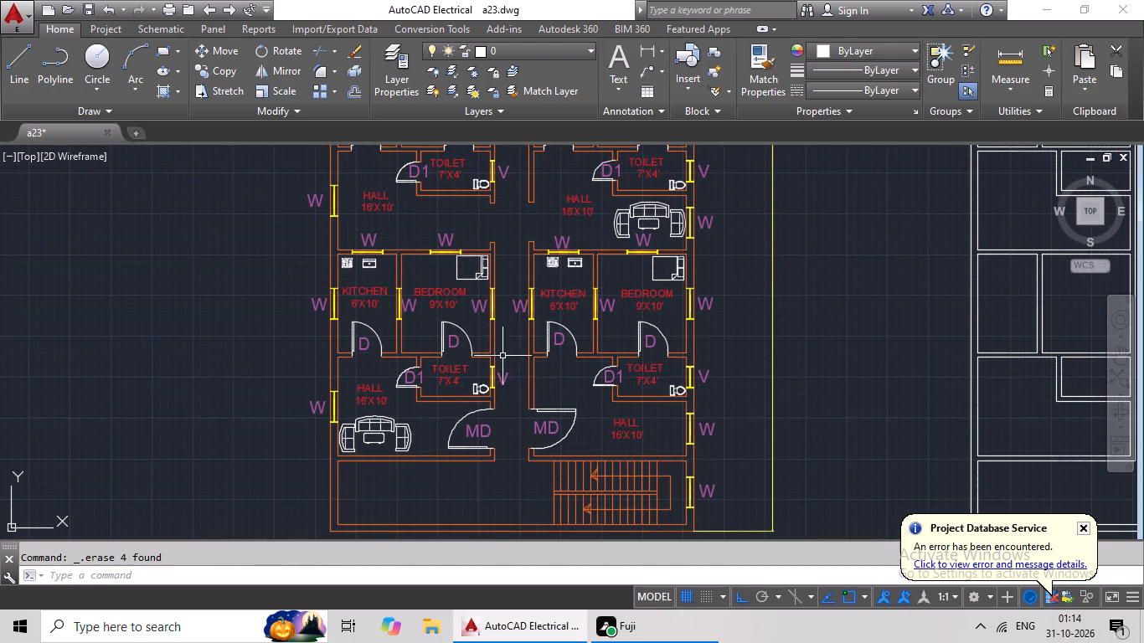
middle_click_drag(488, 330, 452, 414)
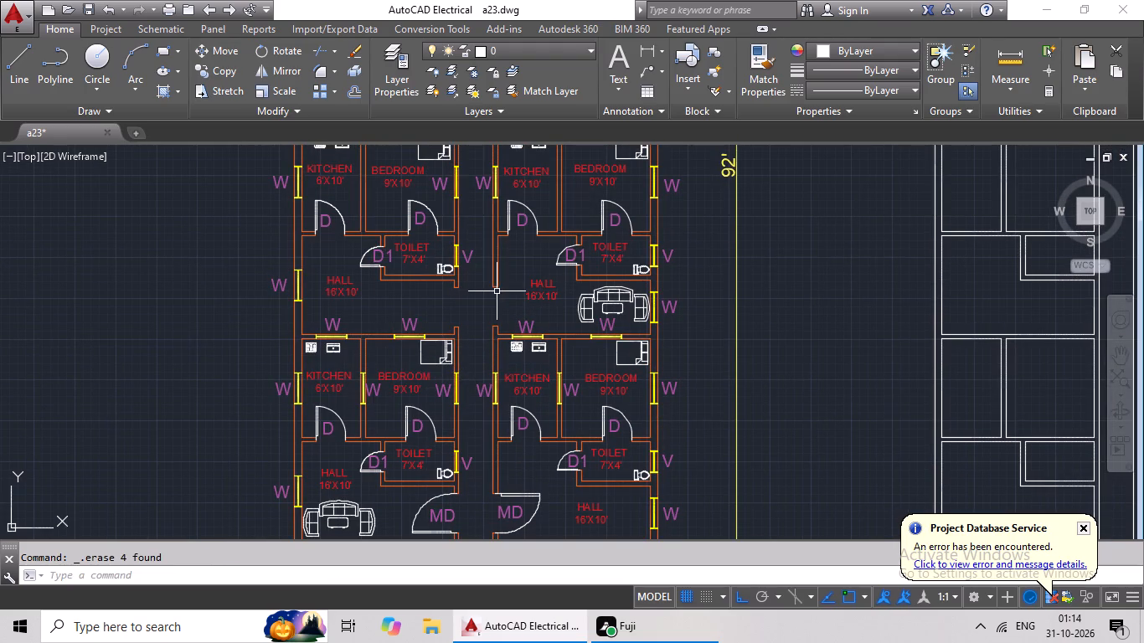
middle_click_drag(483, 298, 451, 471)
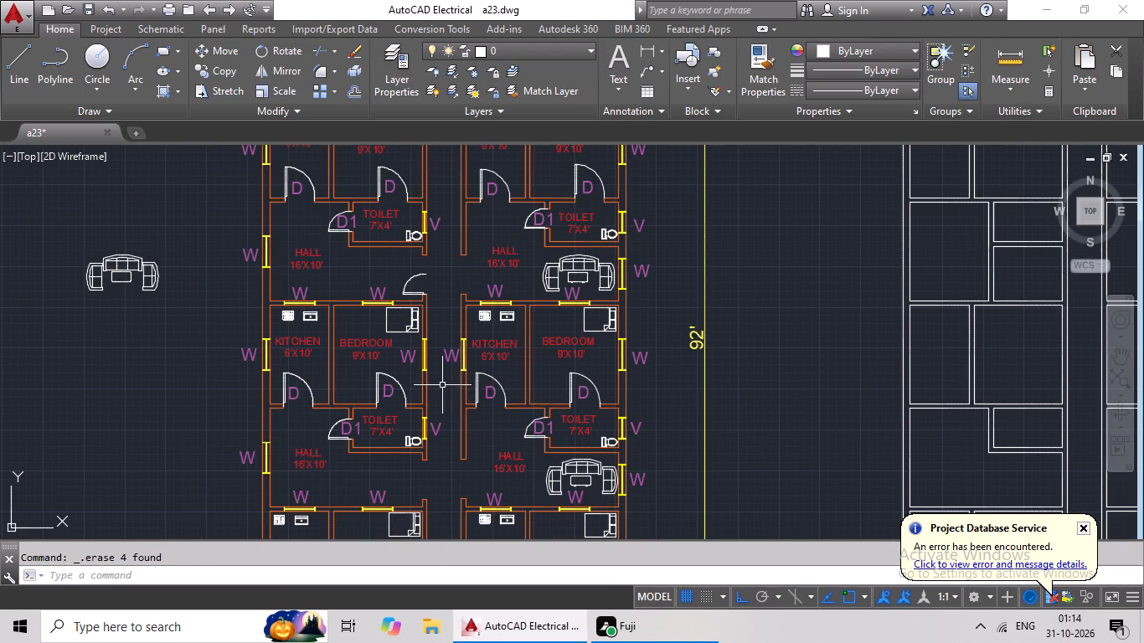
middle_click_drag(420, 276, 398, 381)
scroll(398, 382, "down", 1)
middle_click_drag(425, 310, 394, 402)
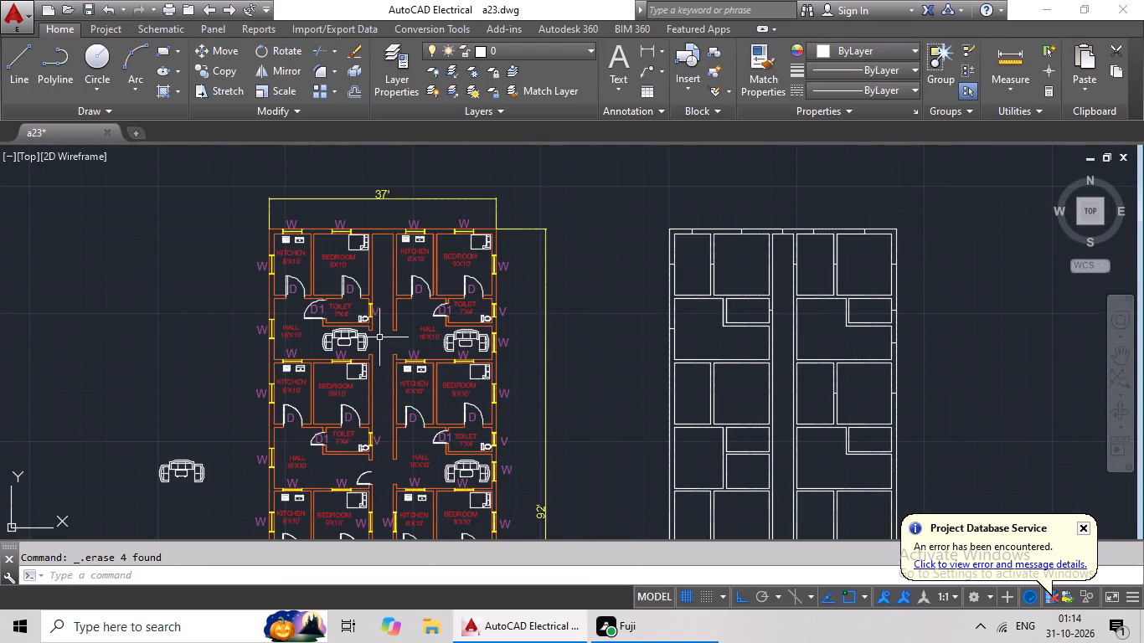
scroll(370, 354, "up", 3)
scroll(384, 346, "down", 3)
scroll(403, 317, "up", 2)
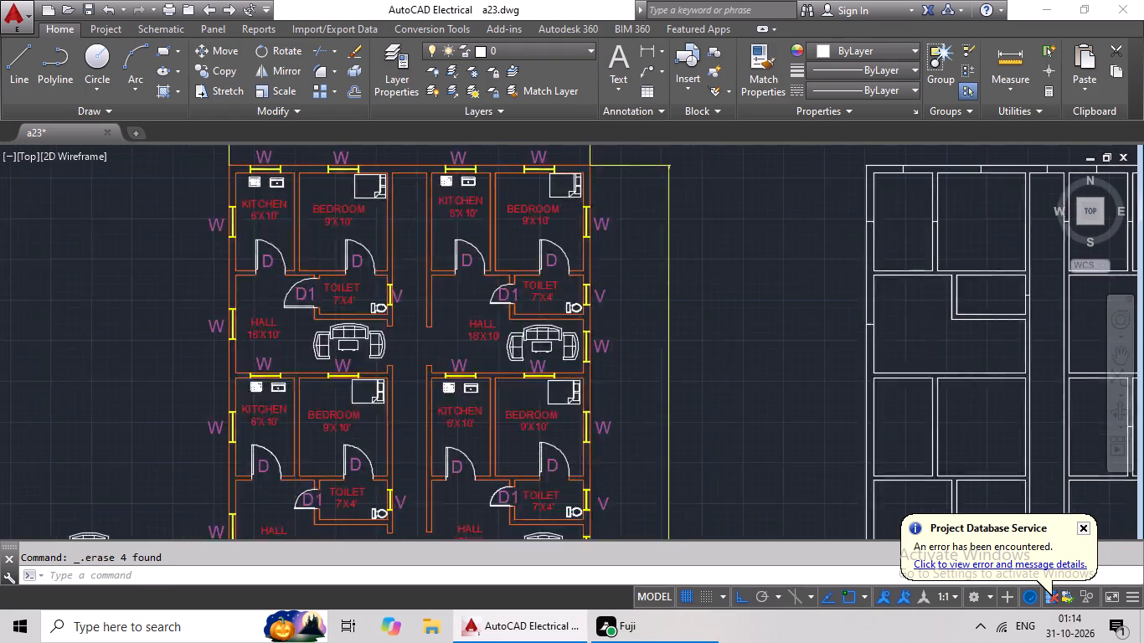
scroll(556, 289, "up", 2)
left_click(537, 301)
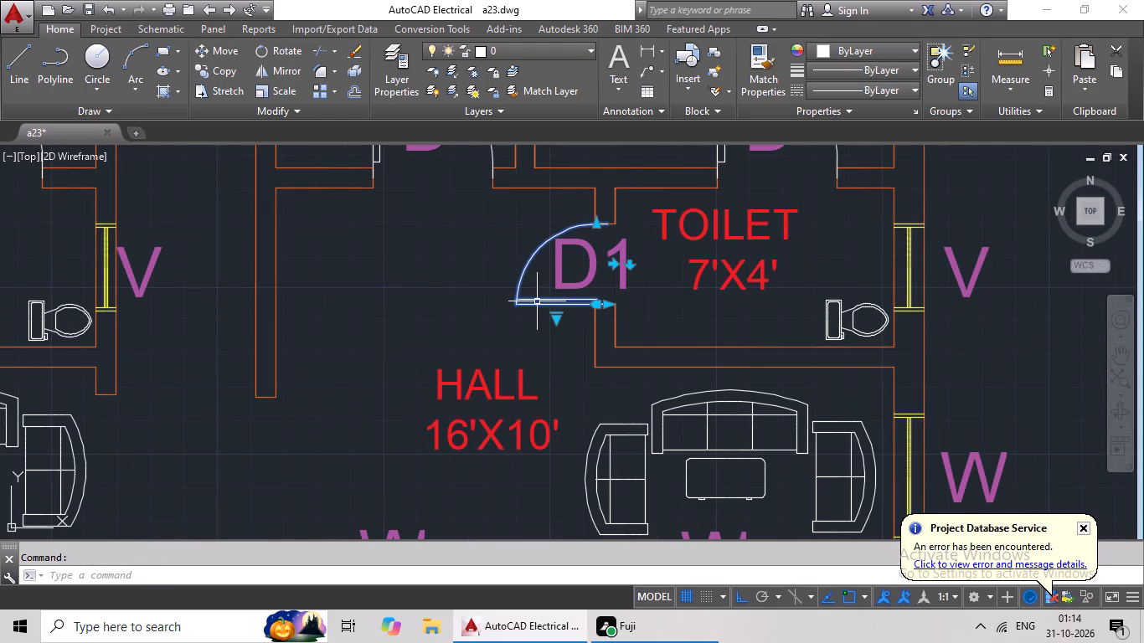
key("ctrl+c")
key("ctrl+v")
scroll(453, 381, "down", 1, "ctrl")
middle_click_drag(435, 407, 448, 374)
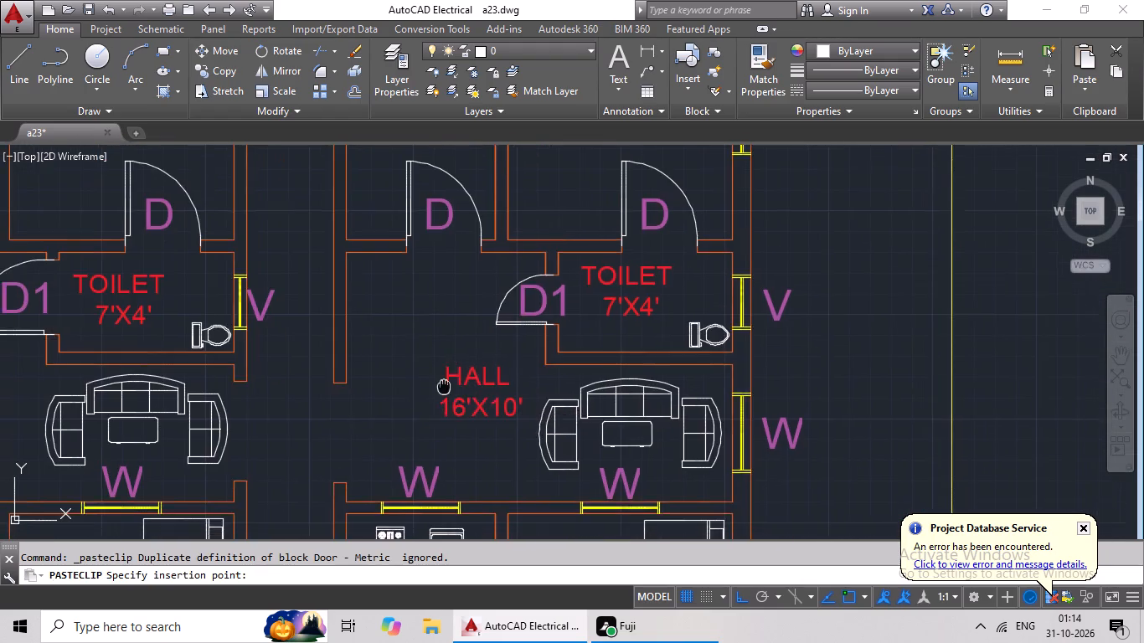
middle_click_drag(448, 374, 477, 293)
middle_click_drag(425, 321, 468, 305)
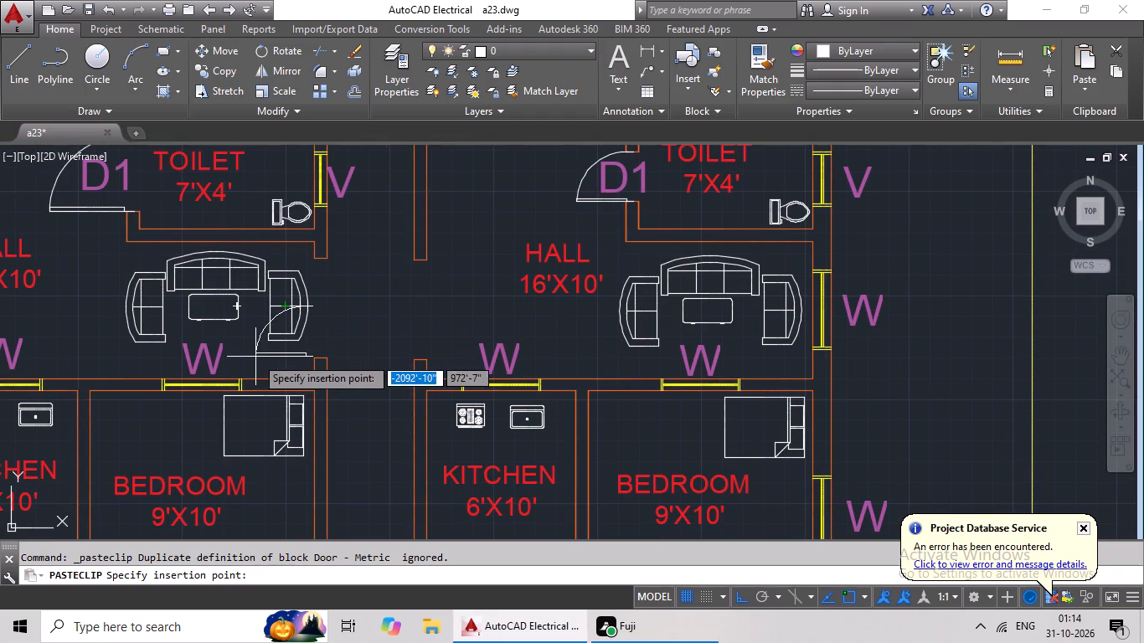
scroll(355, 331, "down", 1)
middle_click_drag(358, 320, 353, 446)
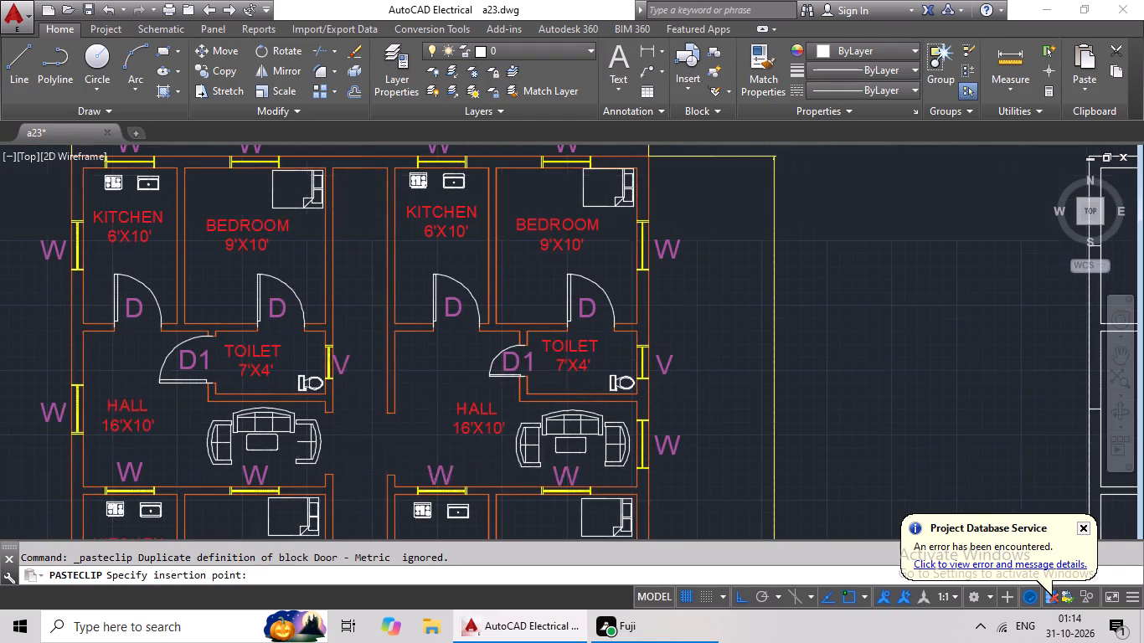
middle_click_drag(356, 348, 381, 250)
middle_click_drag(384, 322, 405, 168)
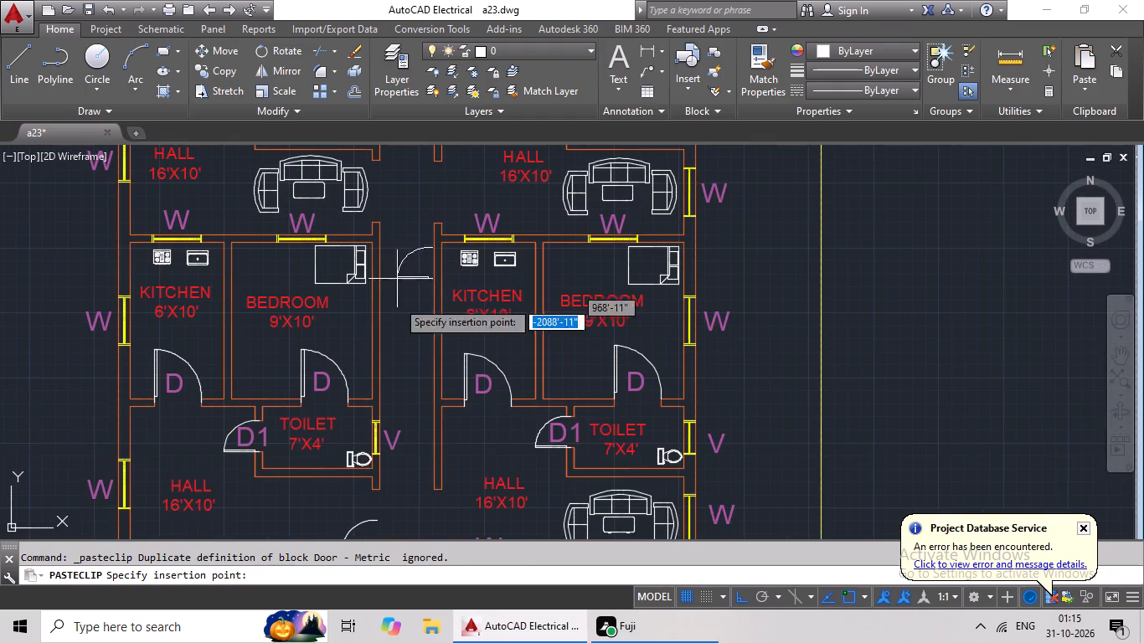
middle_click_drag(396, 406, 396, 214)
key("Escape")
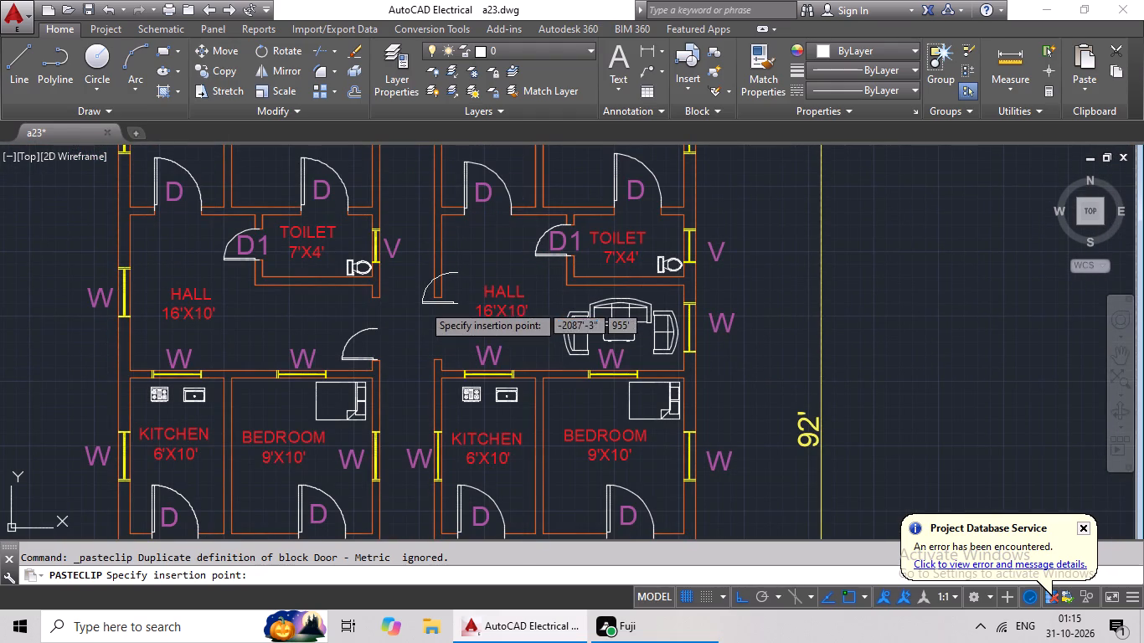
Erase the sofa set, including its table, from the left unit's first hall.
middle_click_drag(396, 236, 352, 495)
left_click(310, 260)
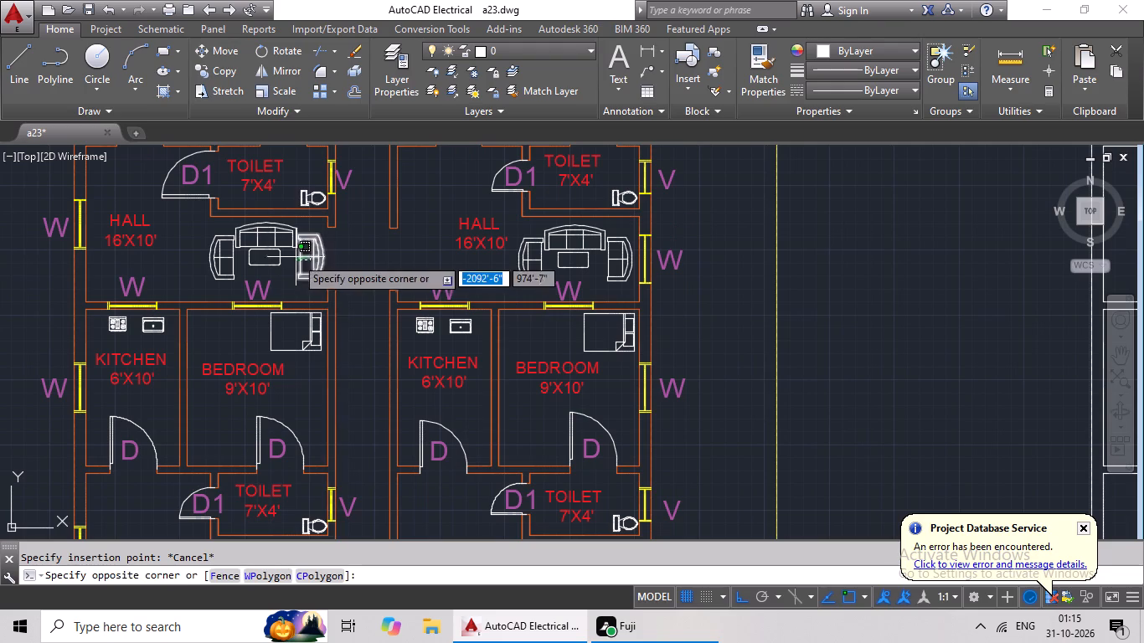
left_click_drag(276, 234, 239, 273)
left_click_drag(286, 245, 213, 270)
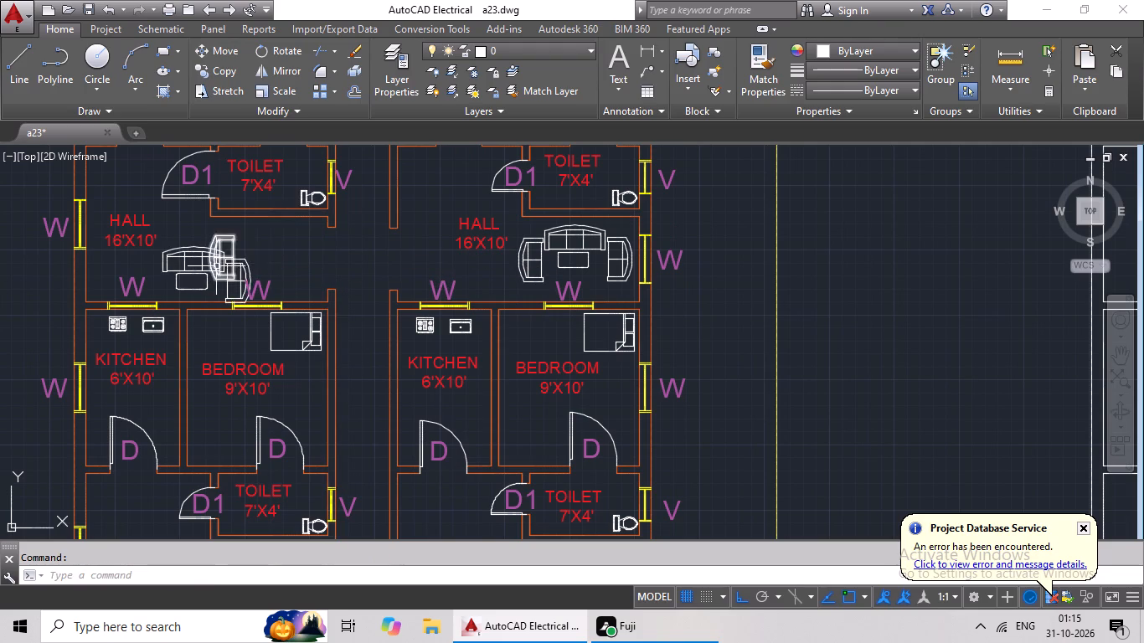
left_click_drag(259, 241, 199, 285)
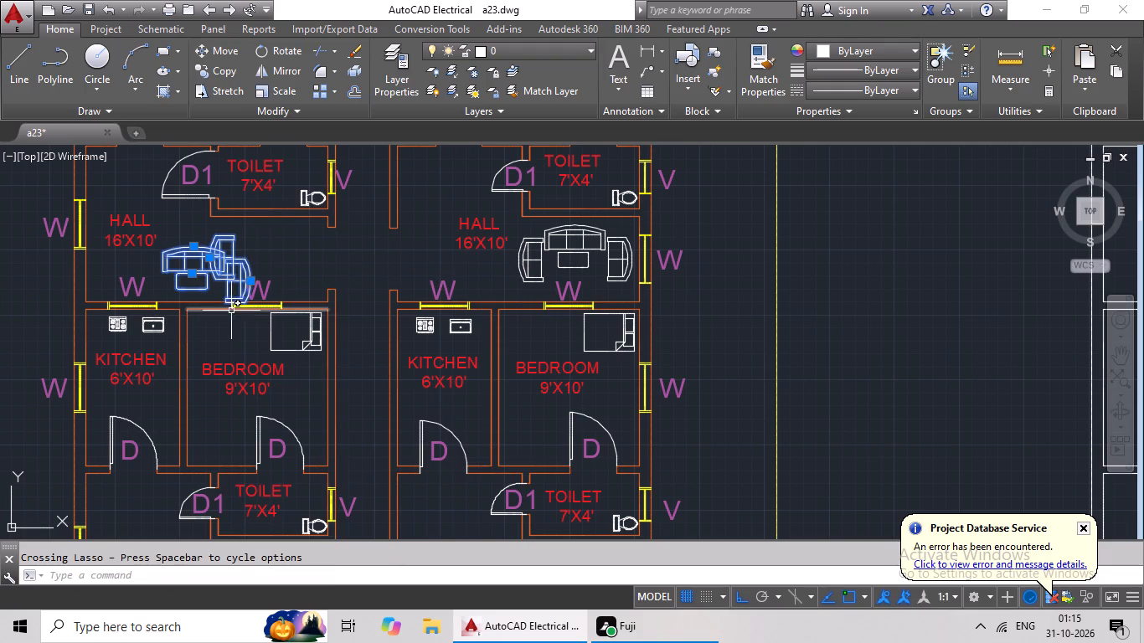
key("Delete")
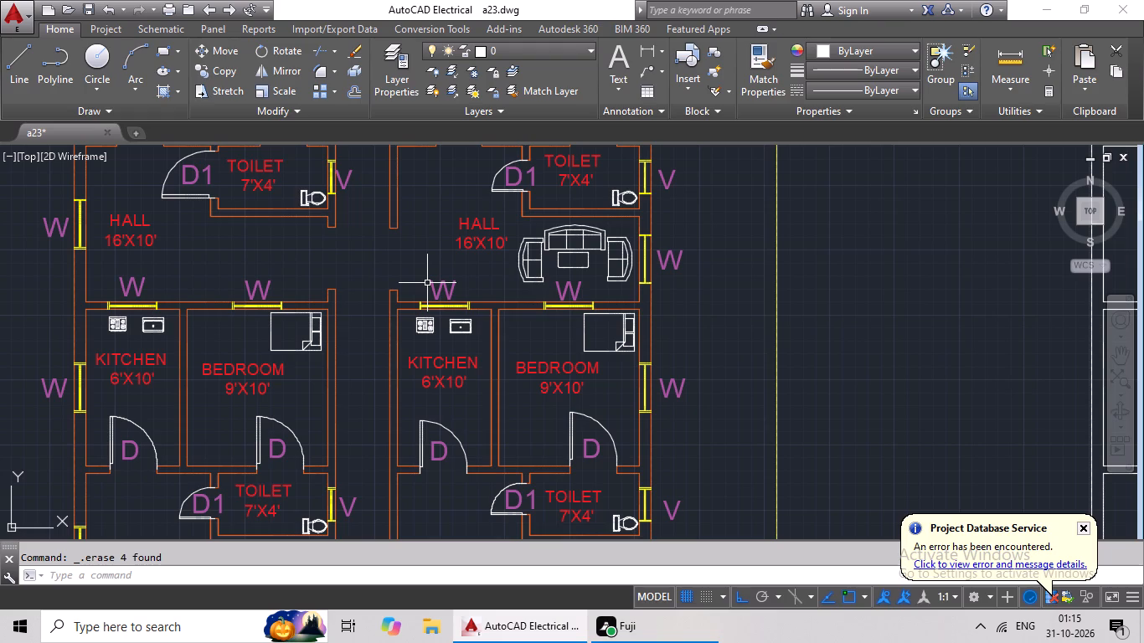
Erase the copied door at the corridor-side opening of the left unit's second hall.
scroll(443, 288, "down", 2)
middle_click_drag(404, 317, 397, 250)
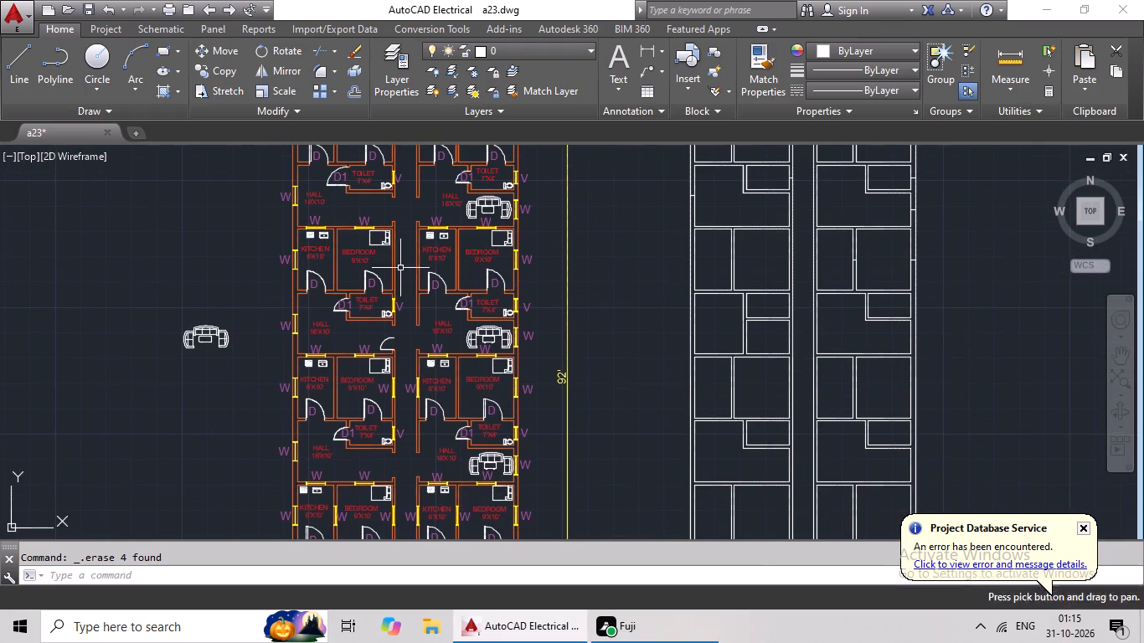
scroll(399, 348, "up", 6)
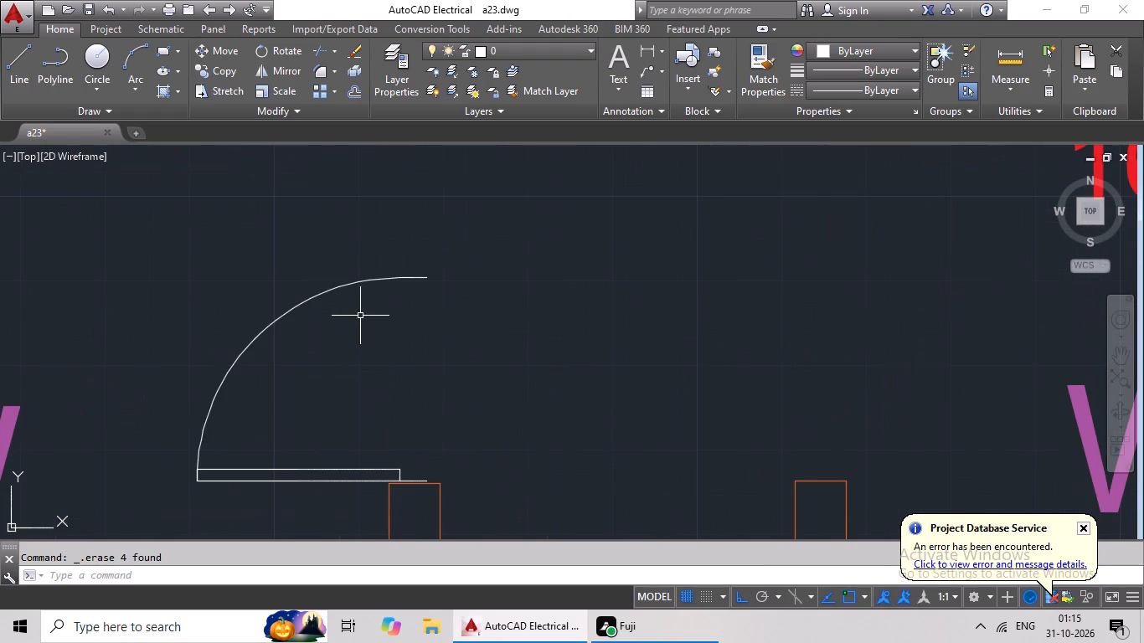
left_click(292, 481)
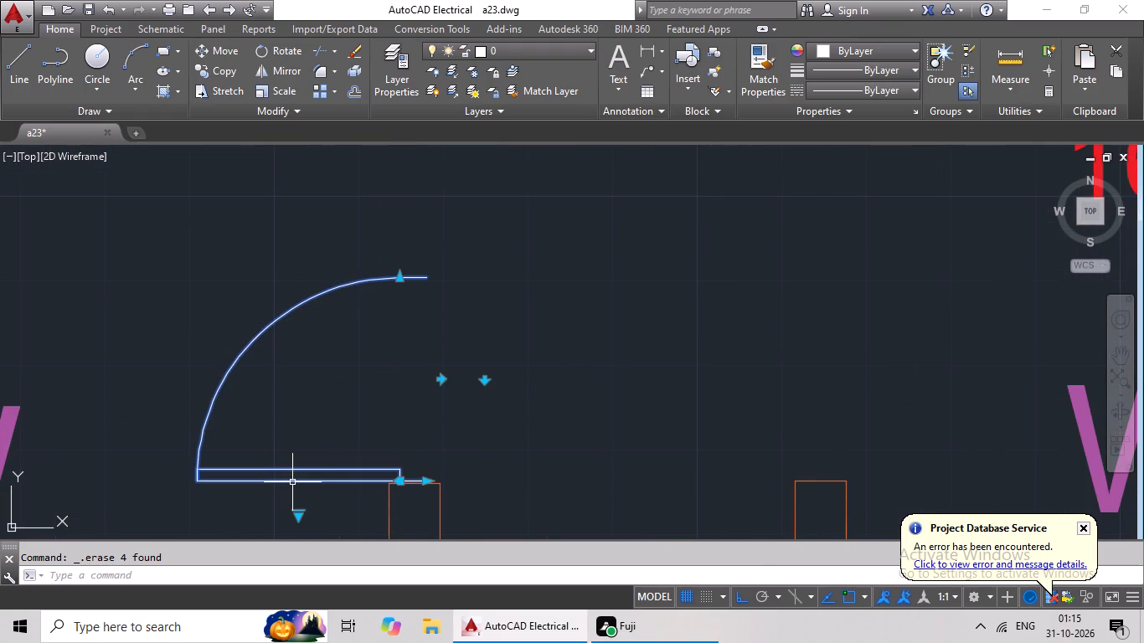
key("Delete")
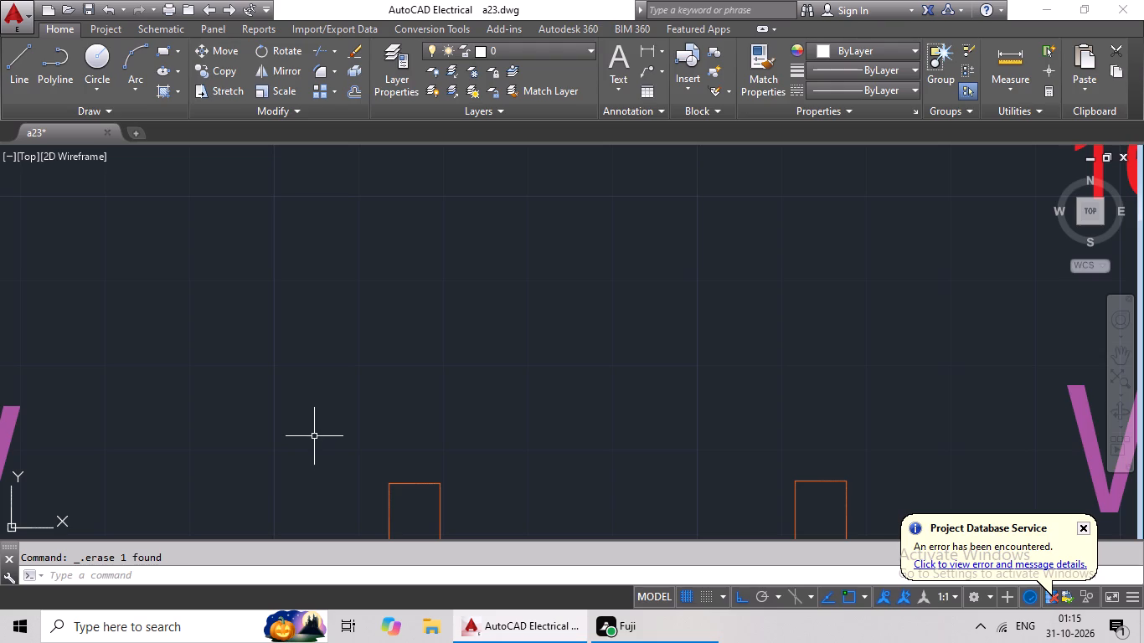
Paste the copied door at the lower jamb of the left unit's second hall opening onto the corridor.
key("ctrl+c")
key("ctrl+v")
scroll(254, 424, "down", 1)
middle_click_drag(245, 405, 240, 224)
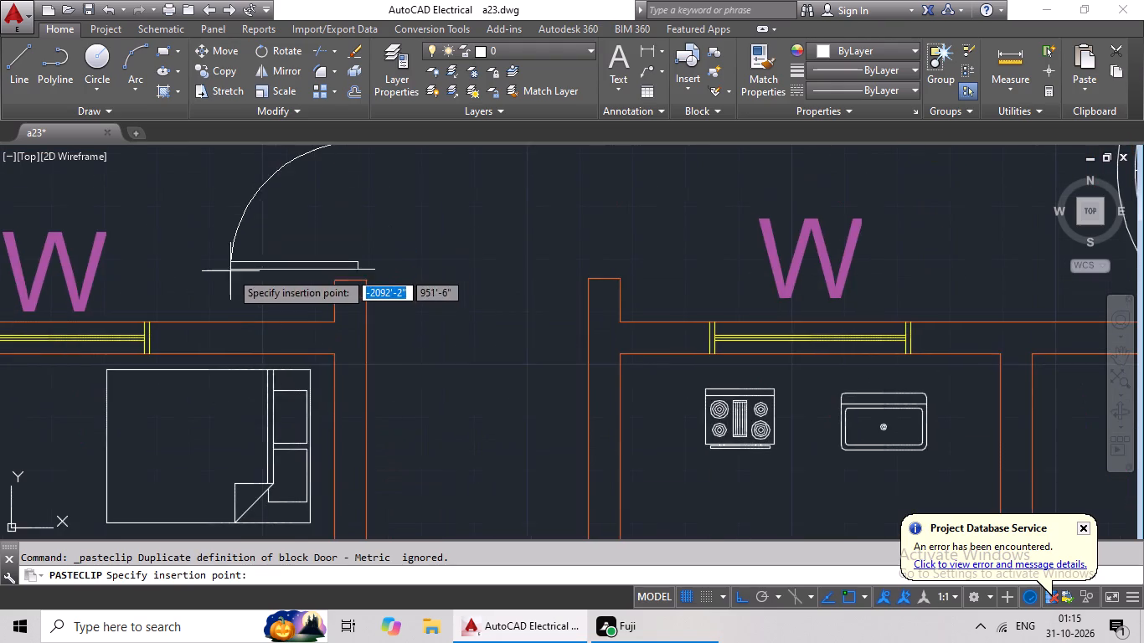
scroll(228, 277, "up", 2)
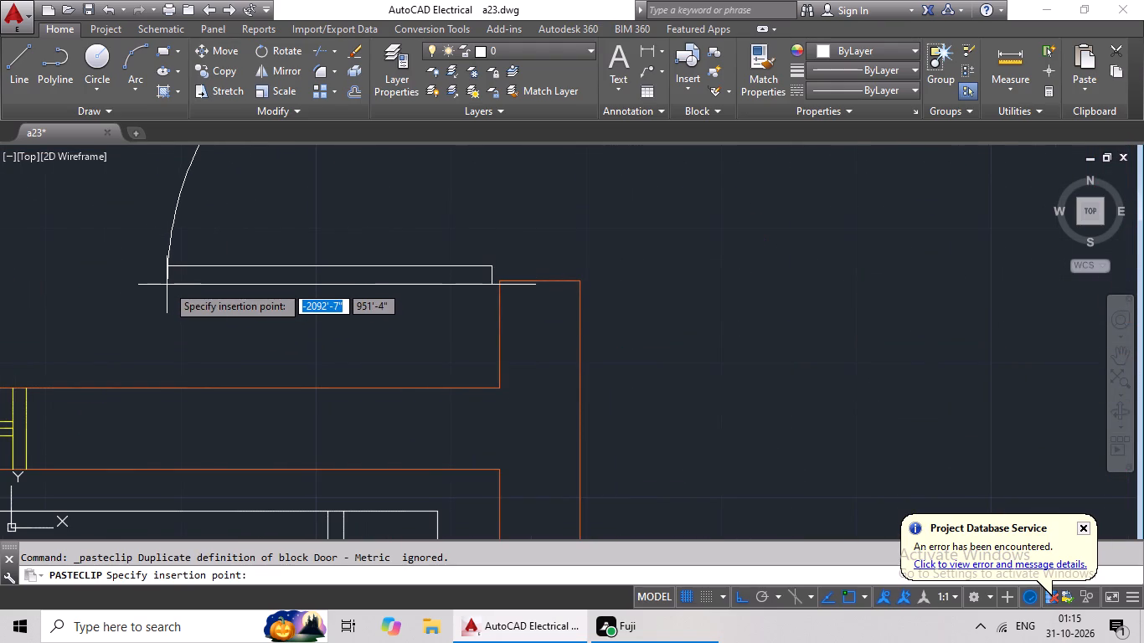
left_click(167, 281)
scroll(380, 255, "down", 2)
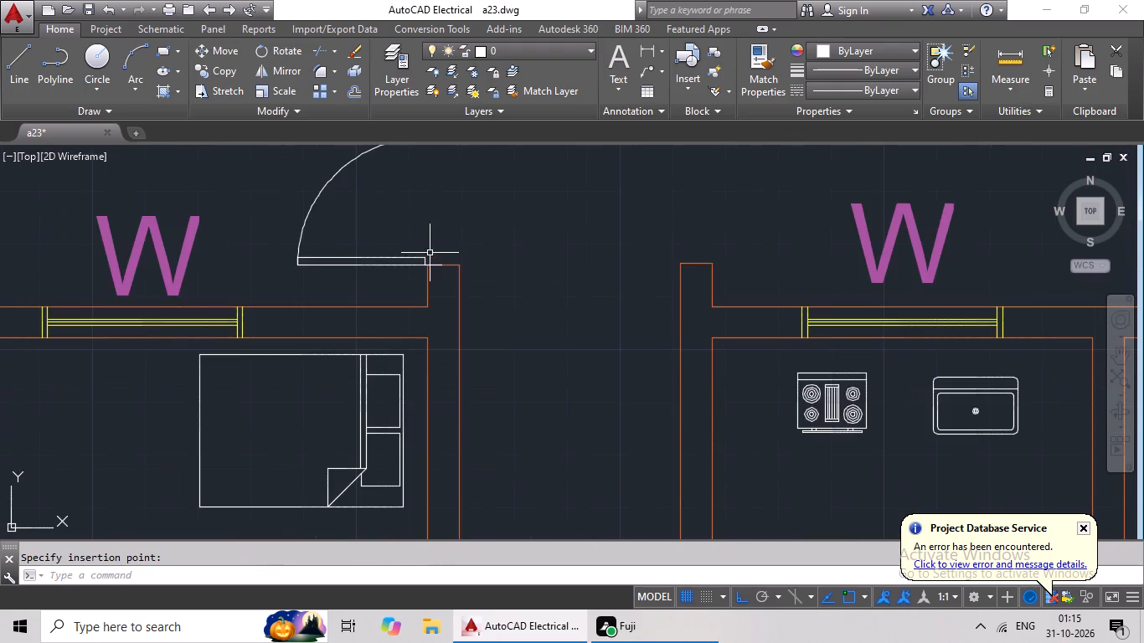
Scale the pasted door by reference from its lower jamb corner so its swing spans to the opening's upper jamb.
middle_click_drag(444, 239, 442, 328)
left_click(370, 352)
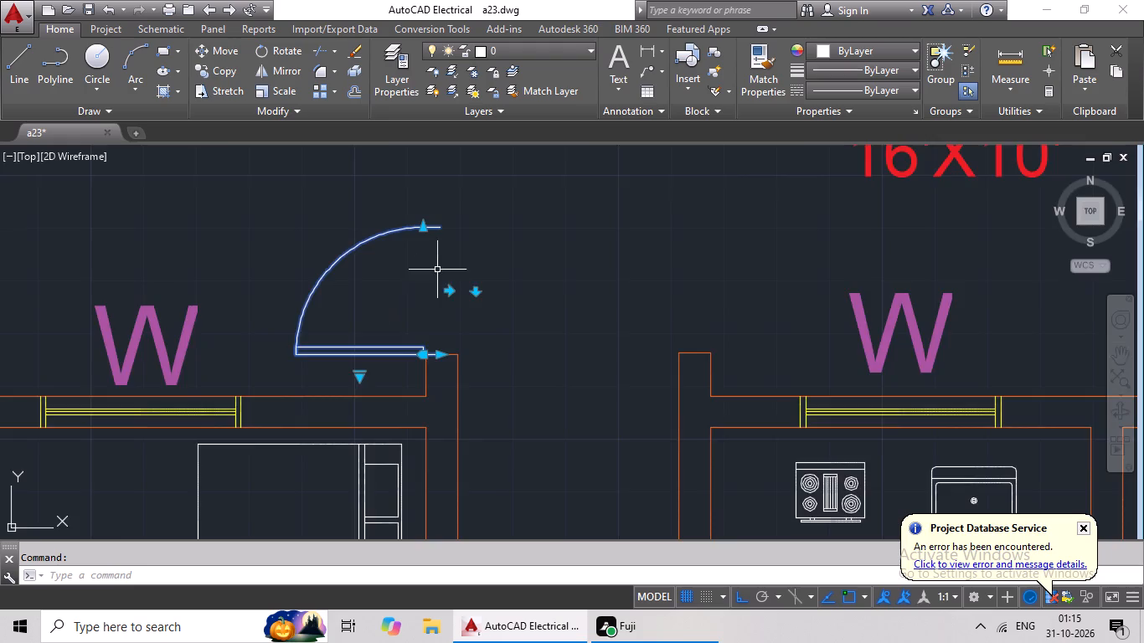
scroll(437, 269, "down", 2)
middle_click_drag(458, 261, 445, 287)
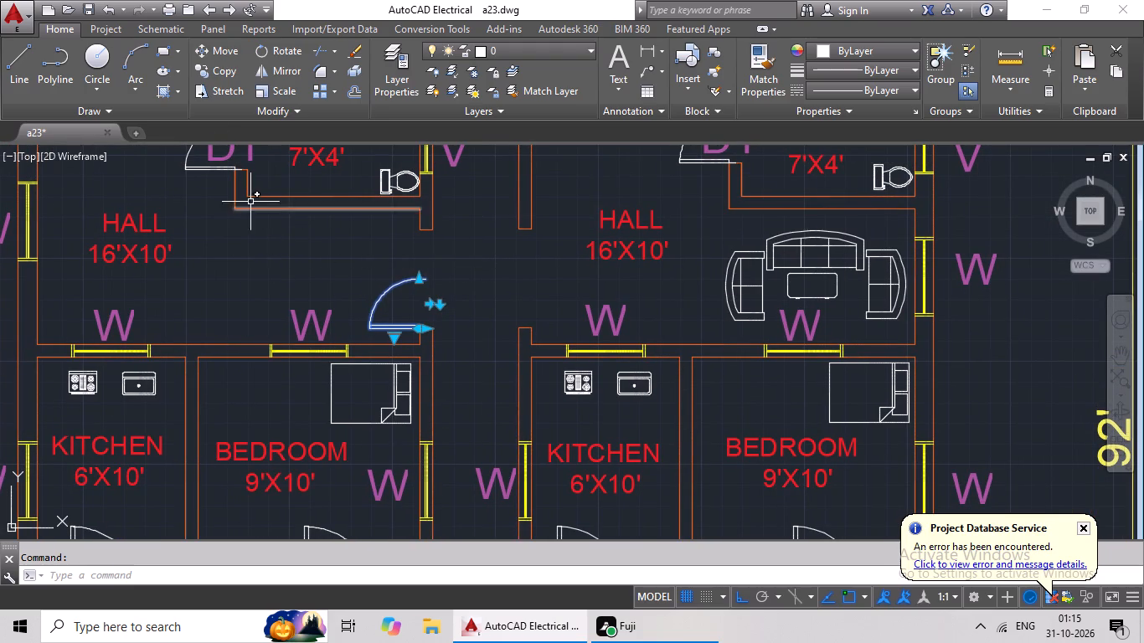
left_click_drag(282, 87, 286, 99)
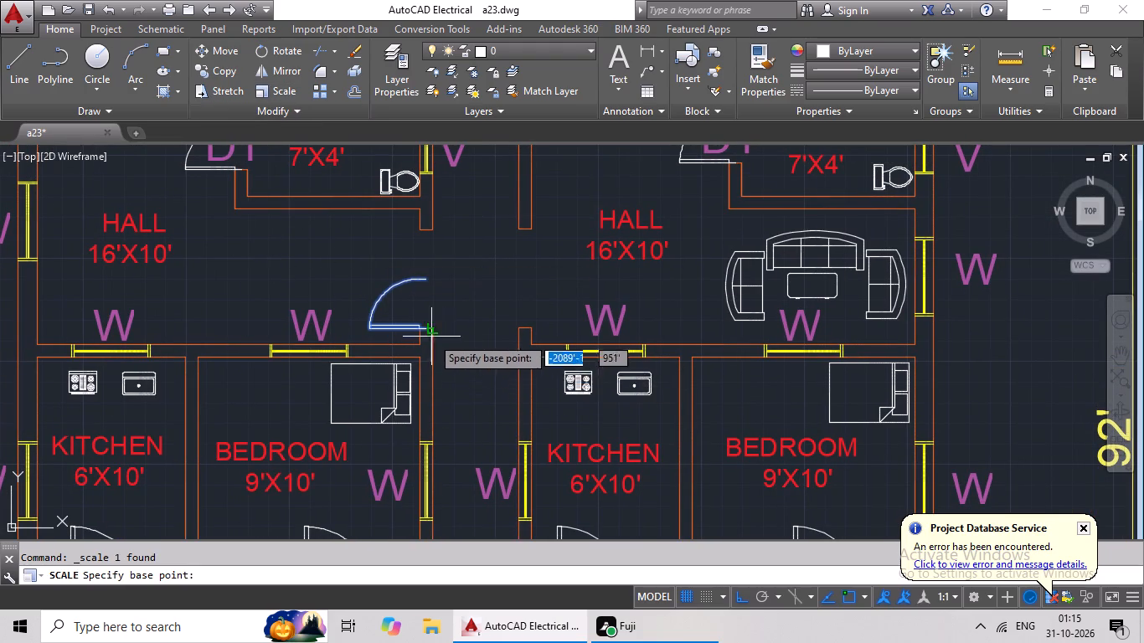
scroll(430, 336, "up", 2)
left_click(414, 315)
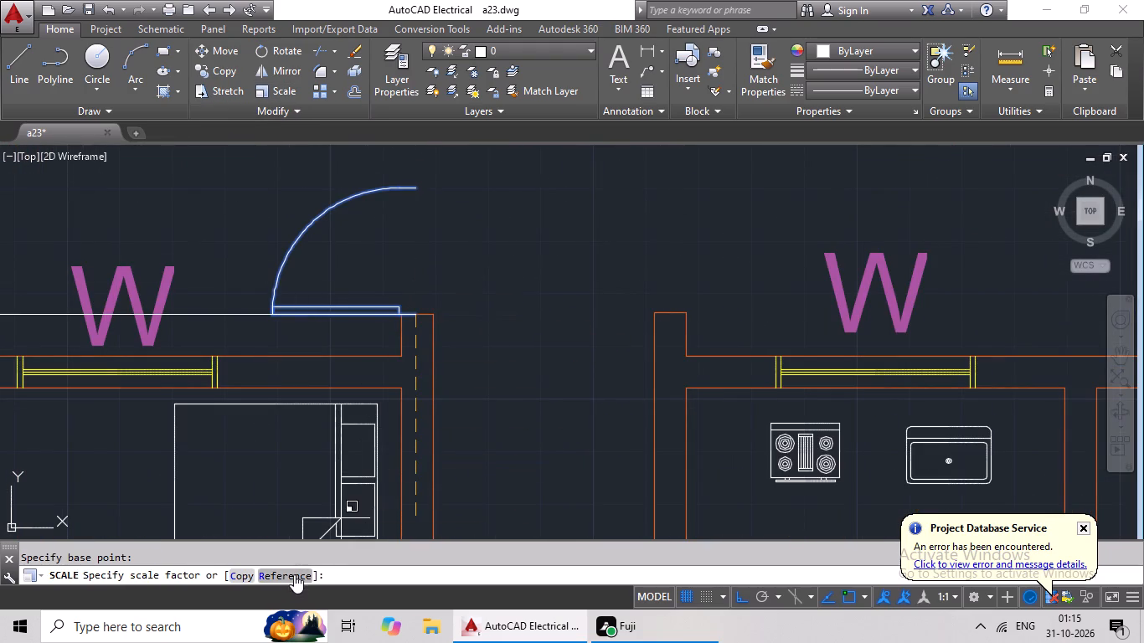
left_click_drag(289, 578, 301, 568)
left_click(285, 579)
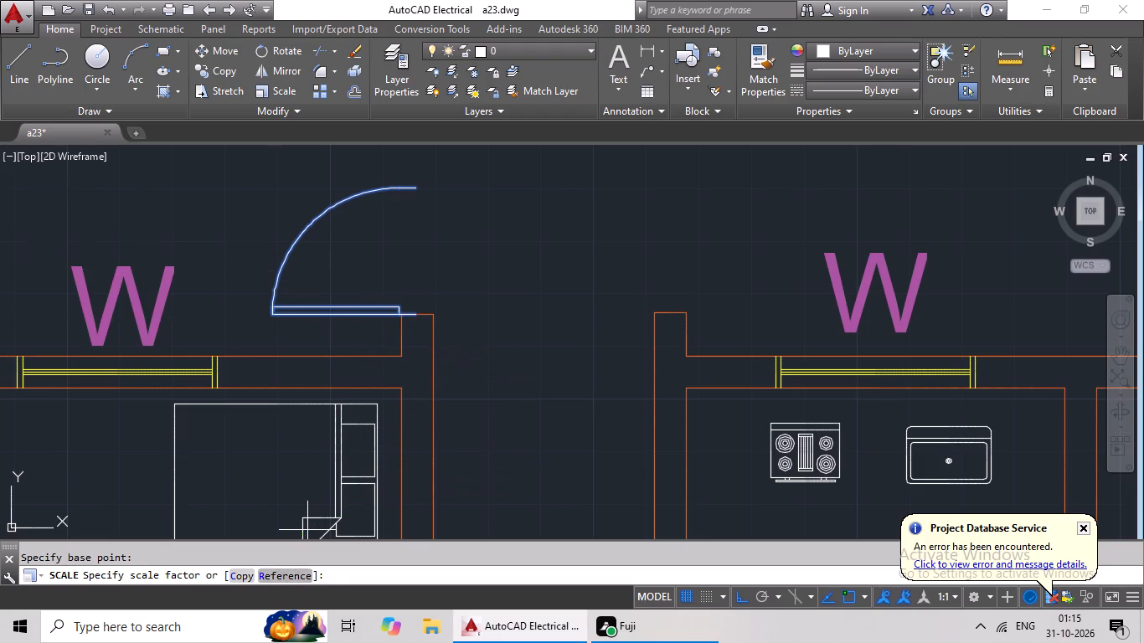
left_click_drag(415, 310, 416, 296)
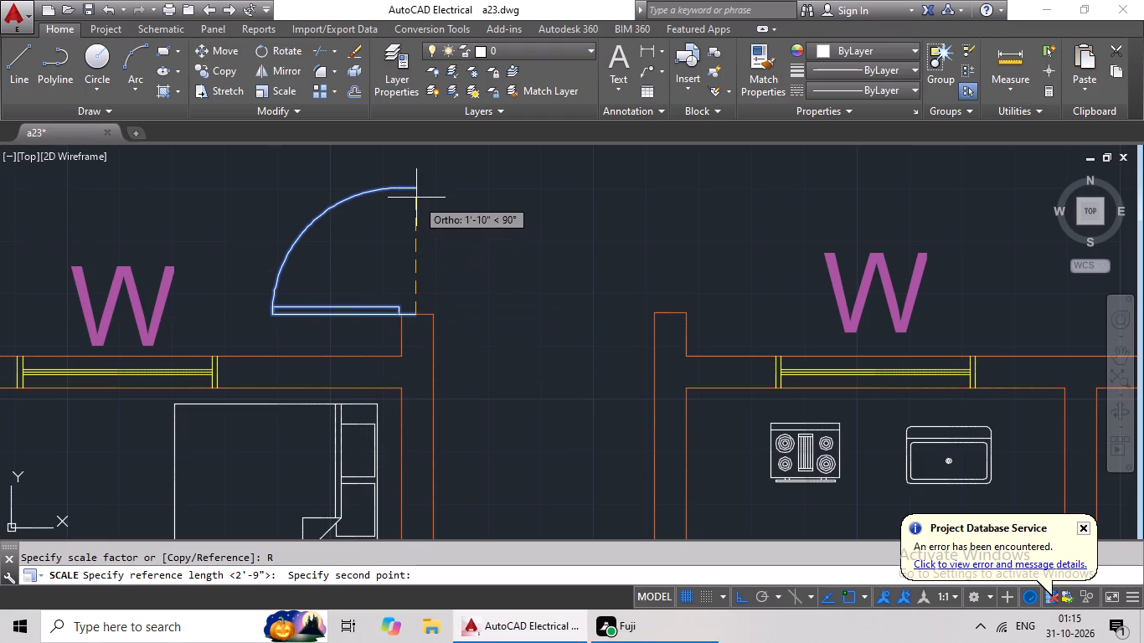
left_click(416, 189)
middle_click_drag(420, 225, 425, 394)
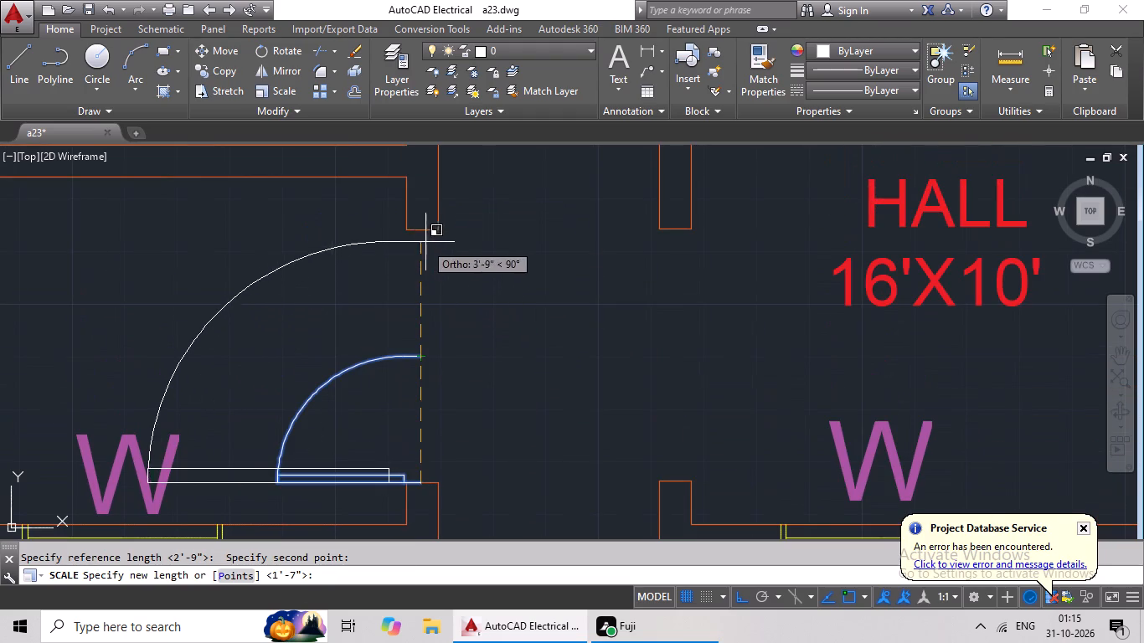
left_click(423, 229)
scroll(441, 234, "down", 3)
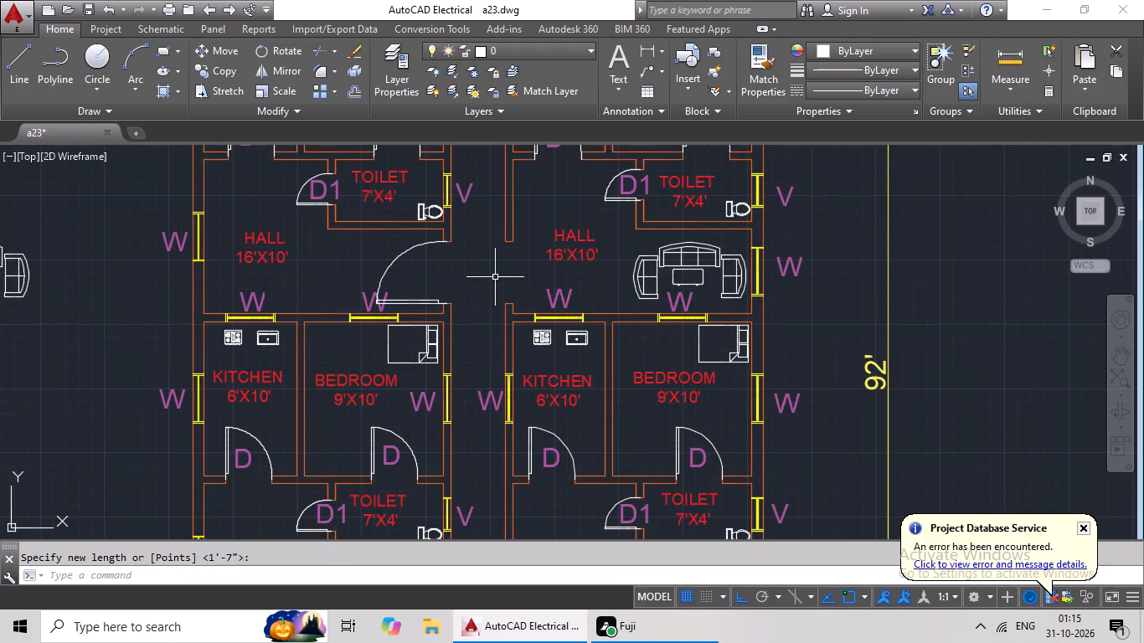
Paste the small copied door in the empty space outside the plan's left wall, below the spare sofa set.
middle_click_drag(497, 278, 415, 284)
middle_click_drag(423, 285, 387, 284)
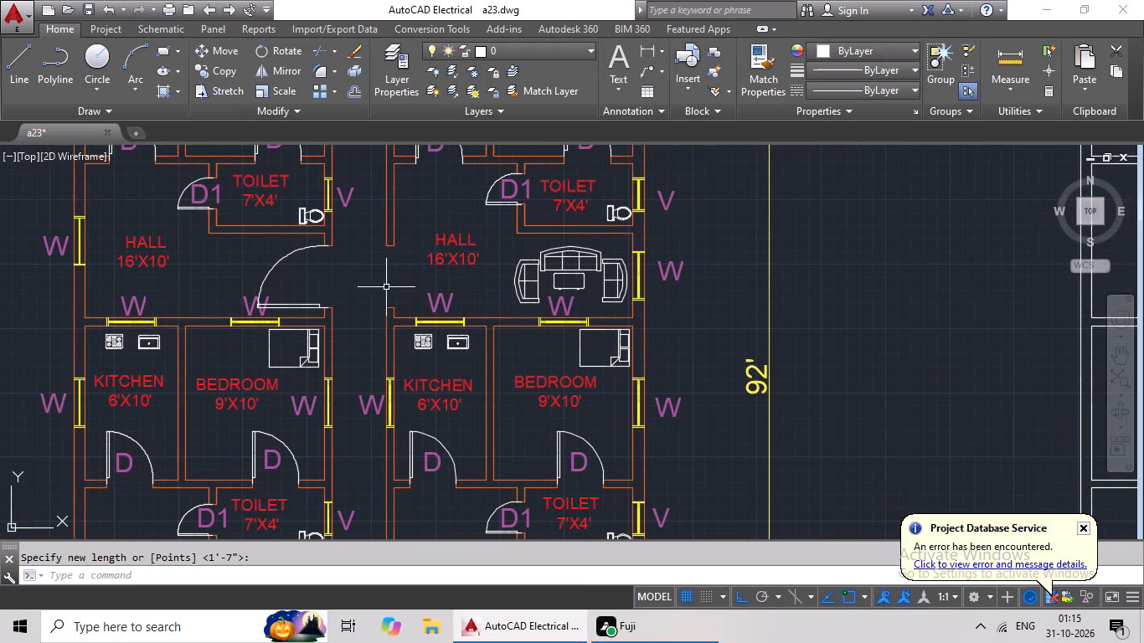
scroll(407, 276, "down", 1)
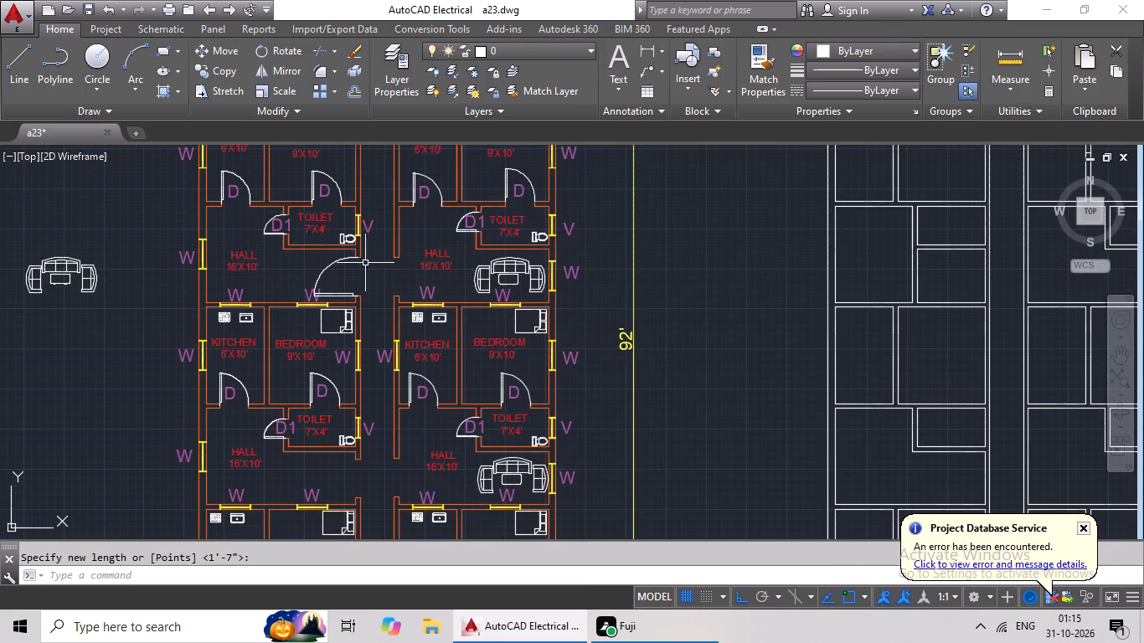
middle_click_drag(410, 239, 406, 291)
middle_click_drag(412, 313, 364, 166)
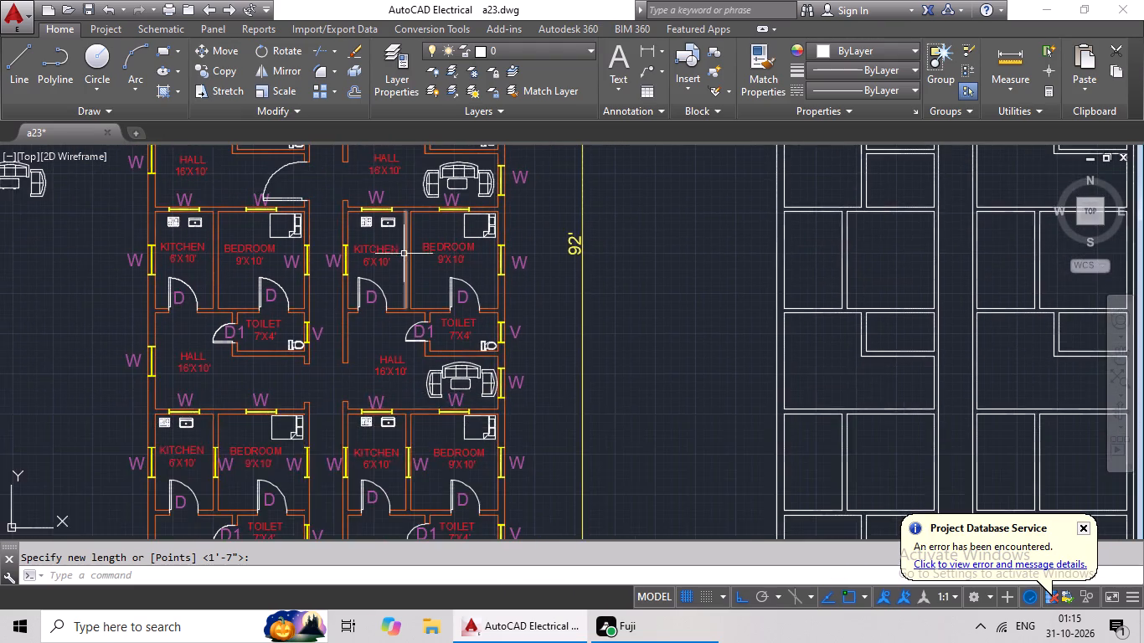
middle_click_drag(382, 237, 331, 69)
scroll(353, 394, "down", 3)
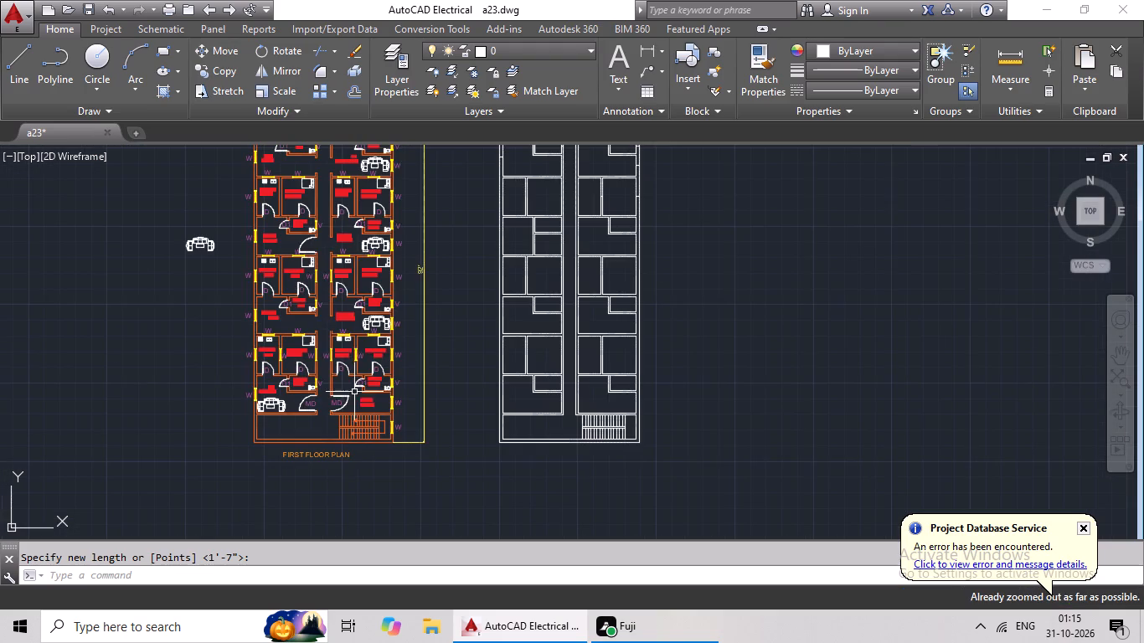
scroll(332, 246, "up", 1)
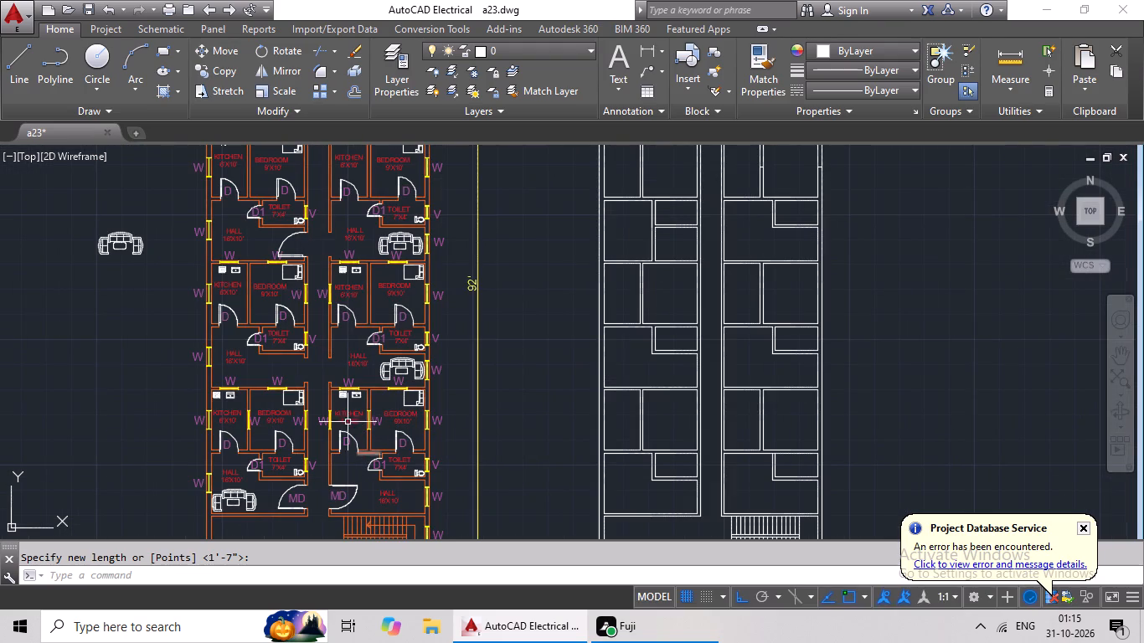
middle_click_drag(327, 267, 498, 254)
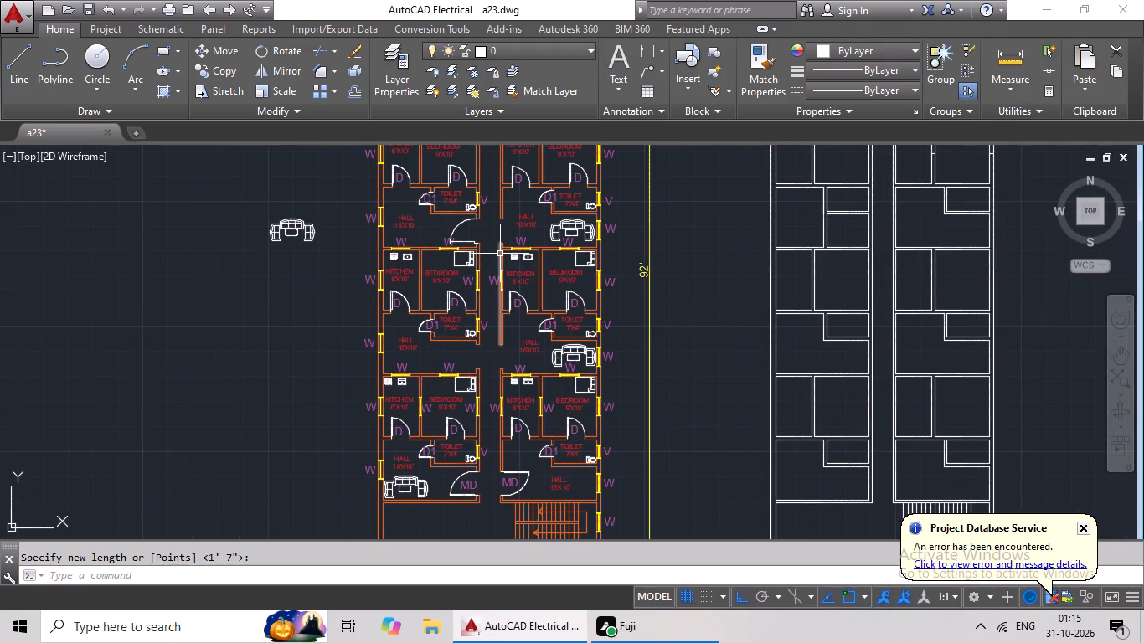
key("ctrl+c")
key("ctrl+v")
left_click(233, 336)
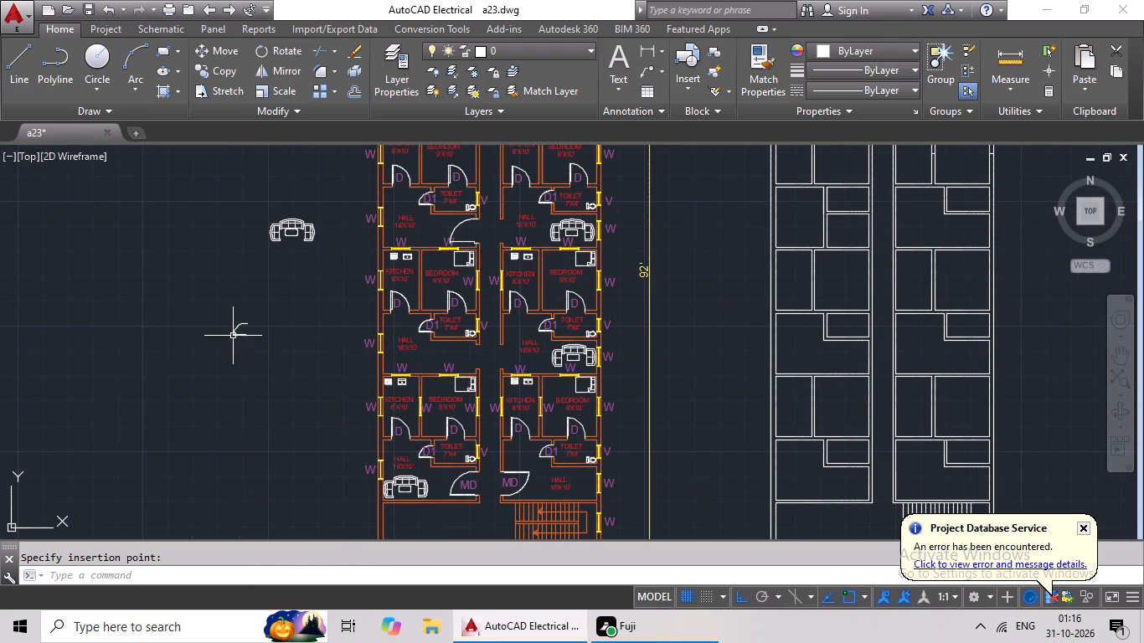
Mirror the small spare door about a horizontal line below it, erasing the source door.
scroll(247, 362, "up", 3)
left_click(225, 258)
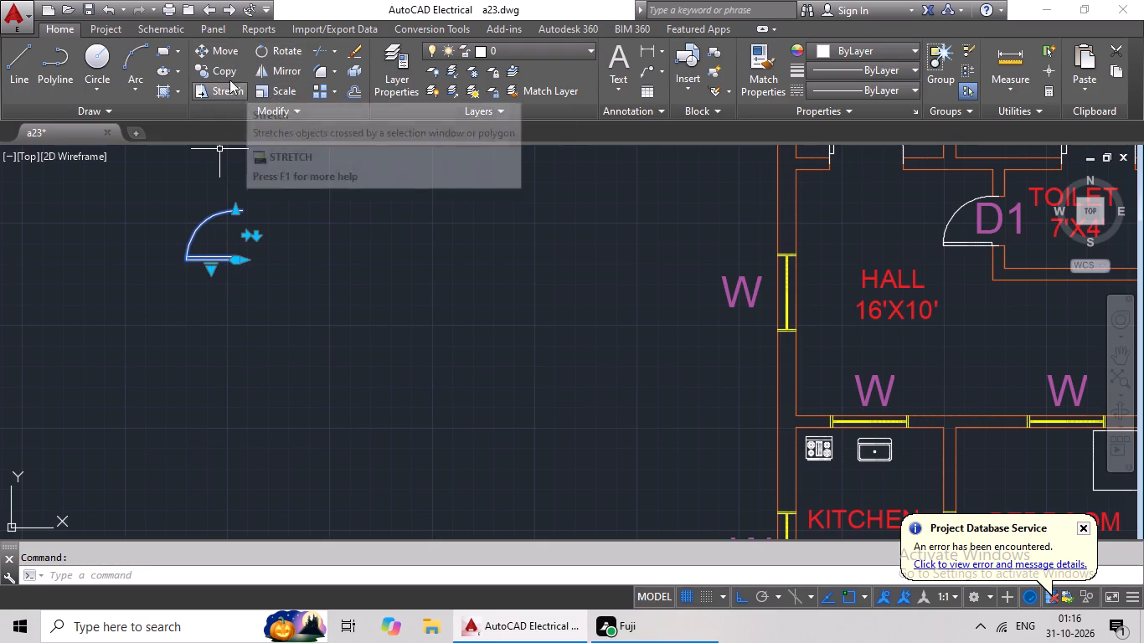
left_click(255, 69)
left_click(250, 289)
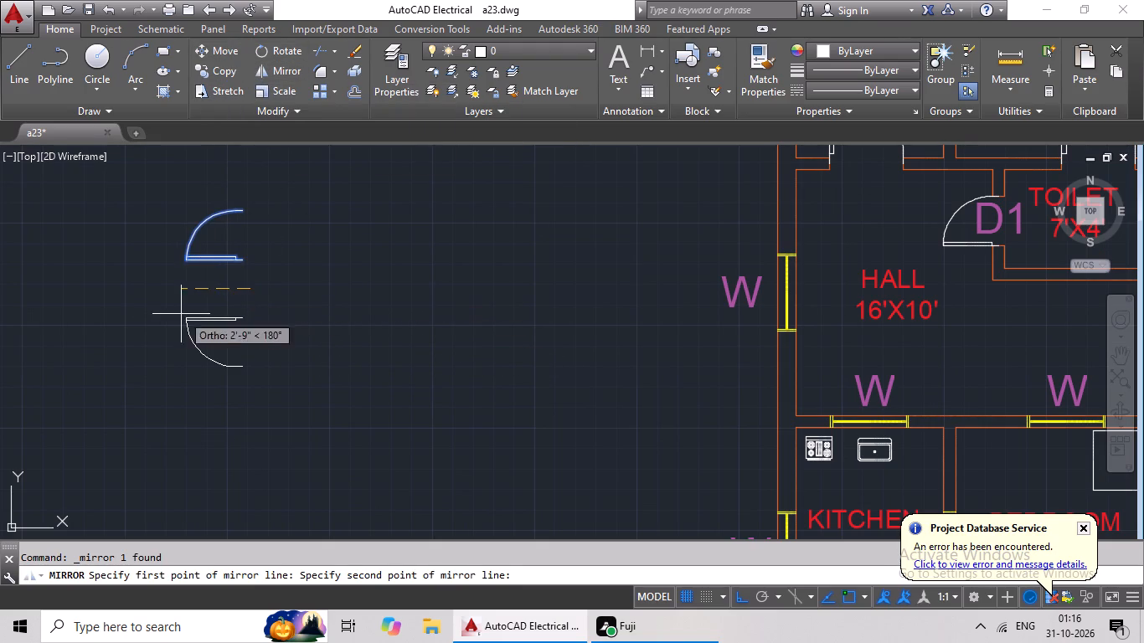
left_click(149, 316)
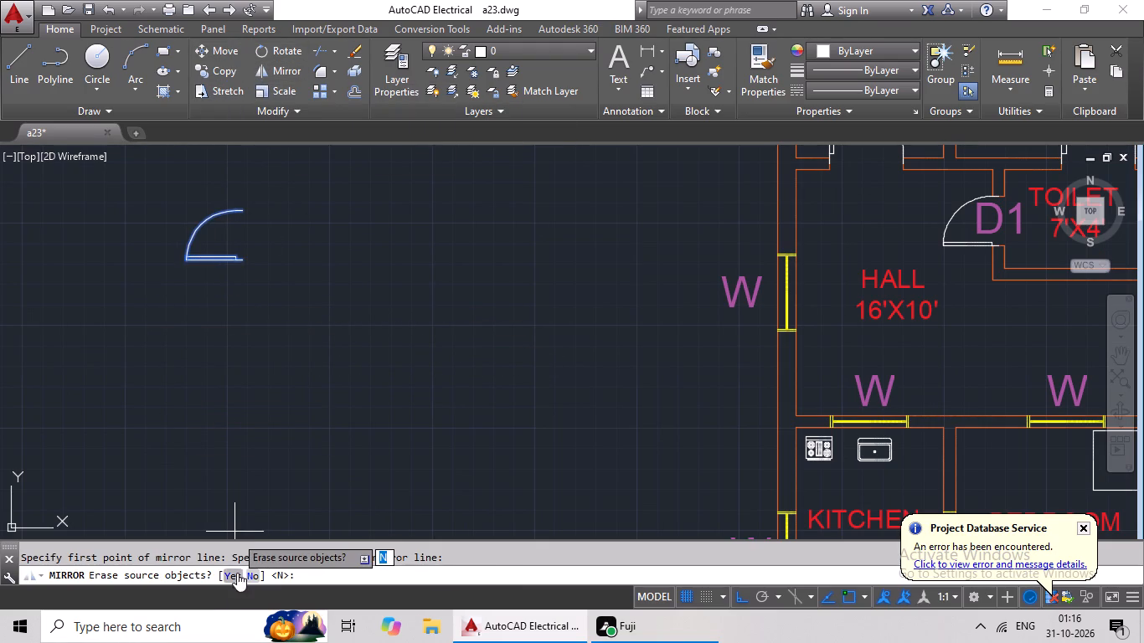
left_click(237, 573)
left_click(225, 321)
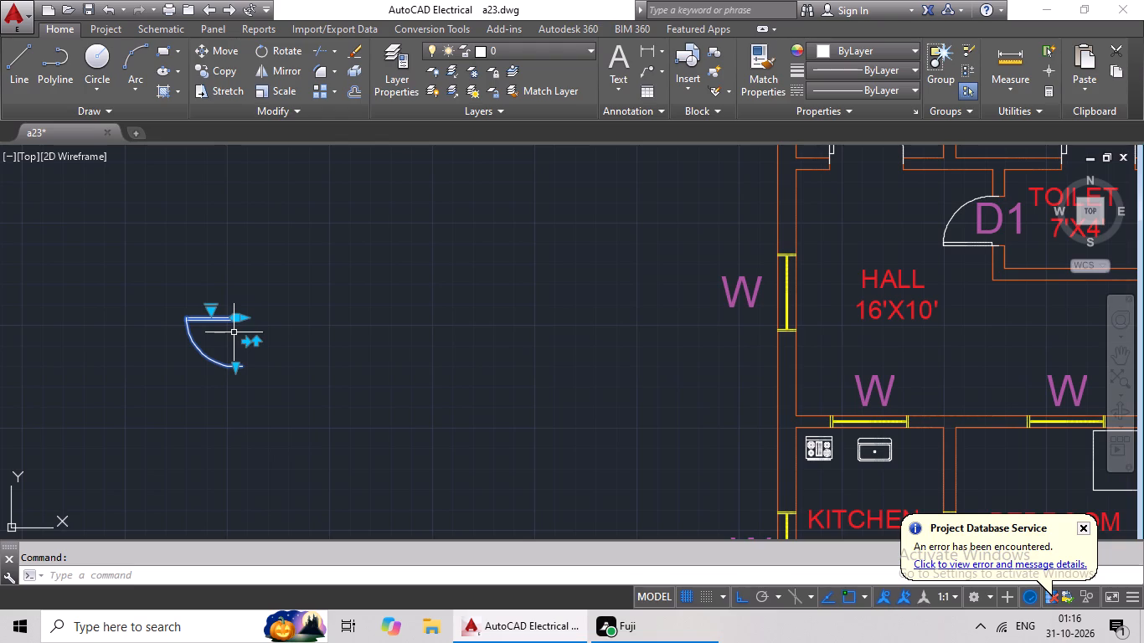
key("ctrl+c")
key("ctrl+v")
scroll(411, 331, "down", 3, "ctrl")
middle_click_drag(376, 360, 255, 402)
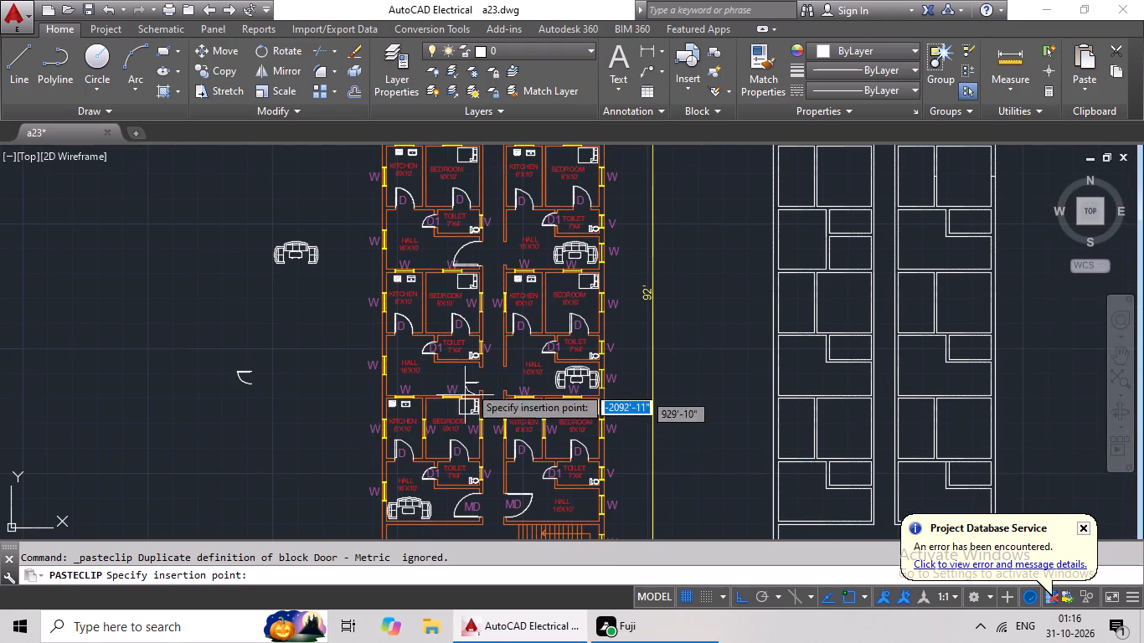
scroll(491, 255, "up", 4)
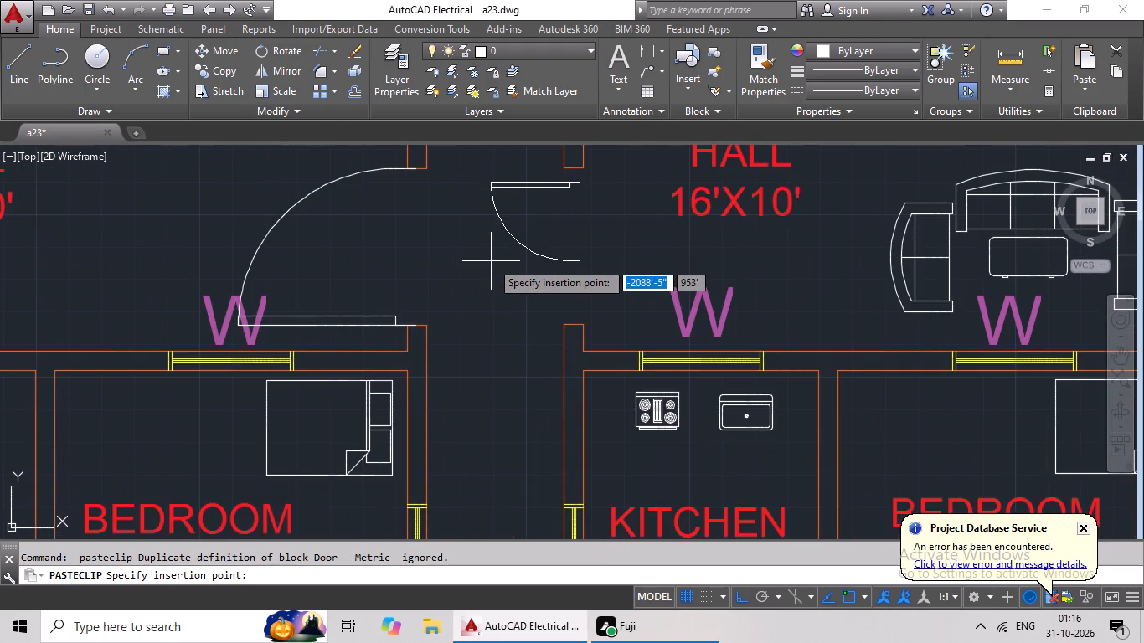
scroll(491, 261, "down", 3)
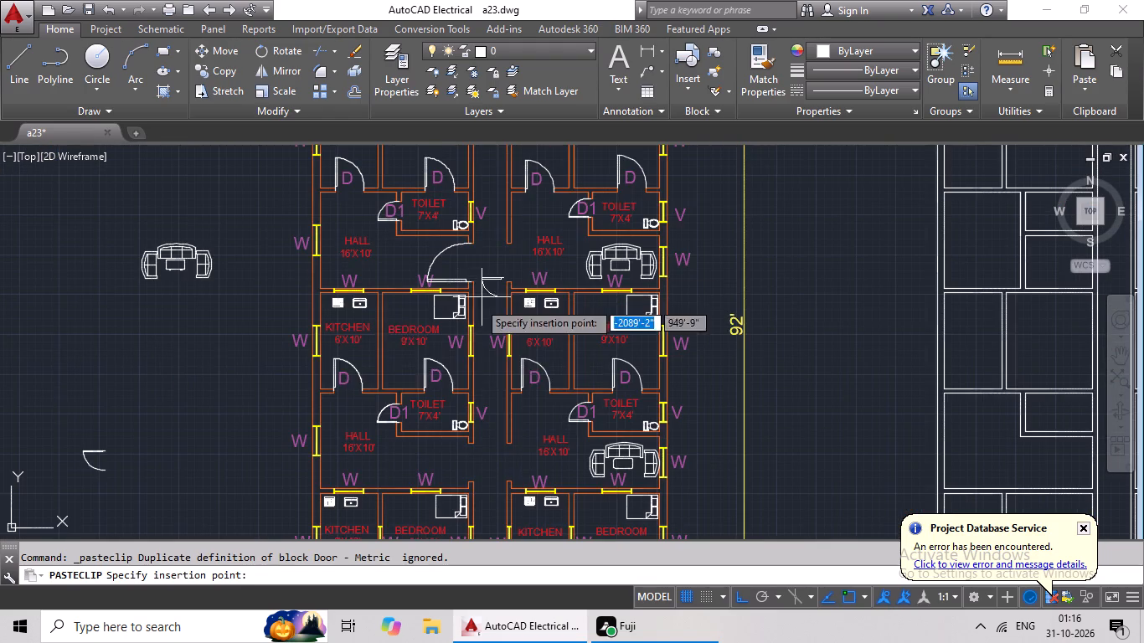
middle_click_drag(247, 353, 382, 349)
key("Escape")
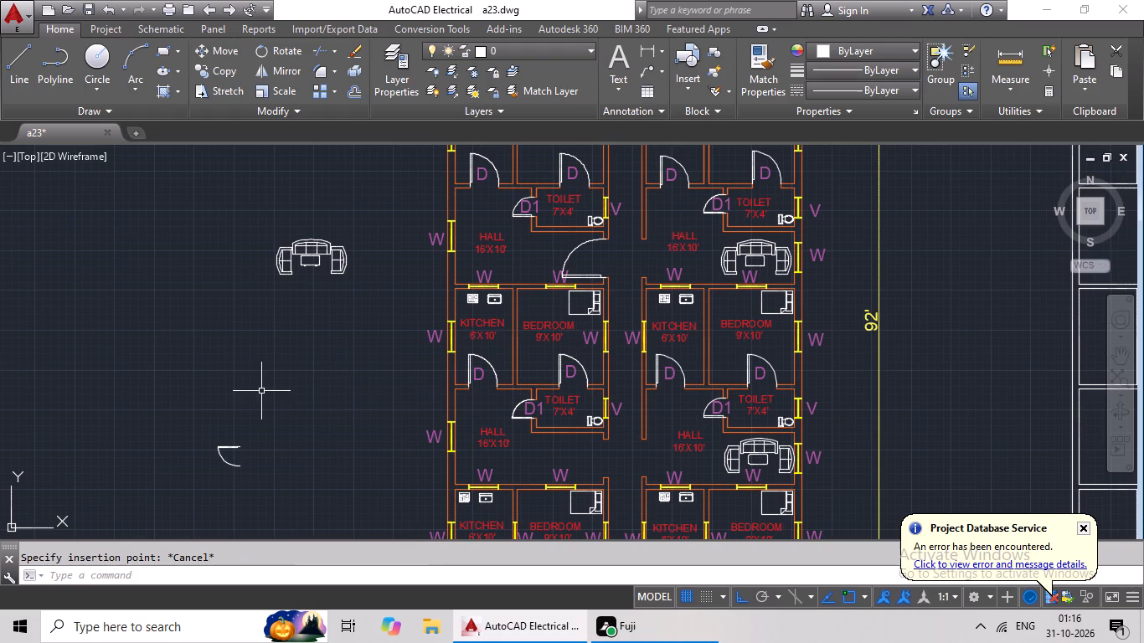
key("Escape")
Copy the scaled door from the left unit's second hall opening and paste it below the spare sofa set outside the plan.
left_click(579, 277)
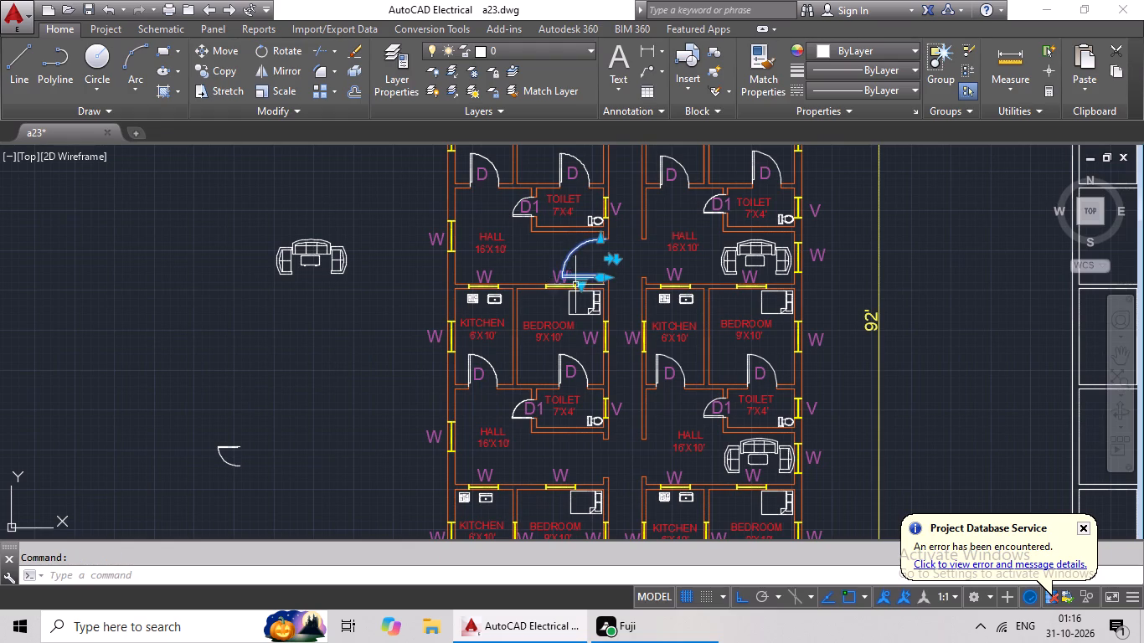
key("ctrl+c")
key("ctrl+v")
left_click(170, 356)
Mirror the full-size spare door about a vertical line beside it, erasing the source door.
scroll(211, 350, "up", 1)
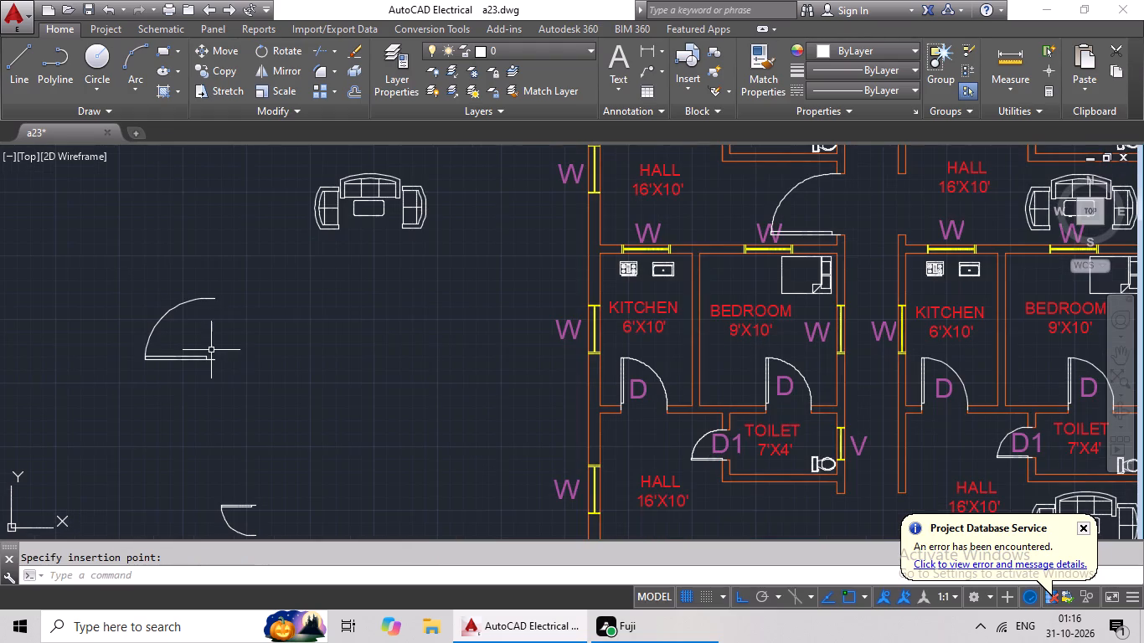
left_click(200, 297)
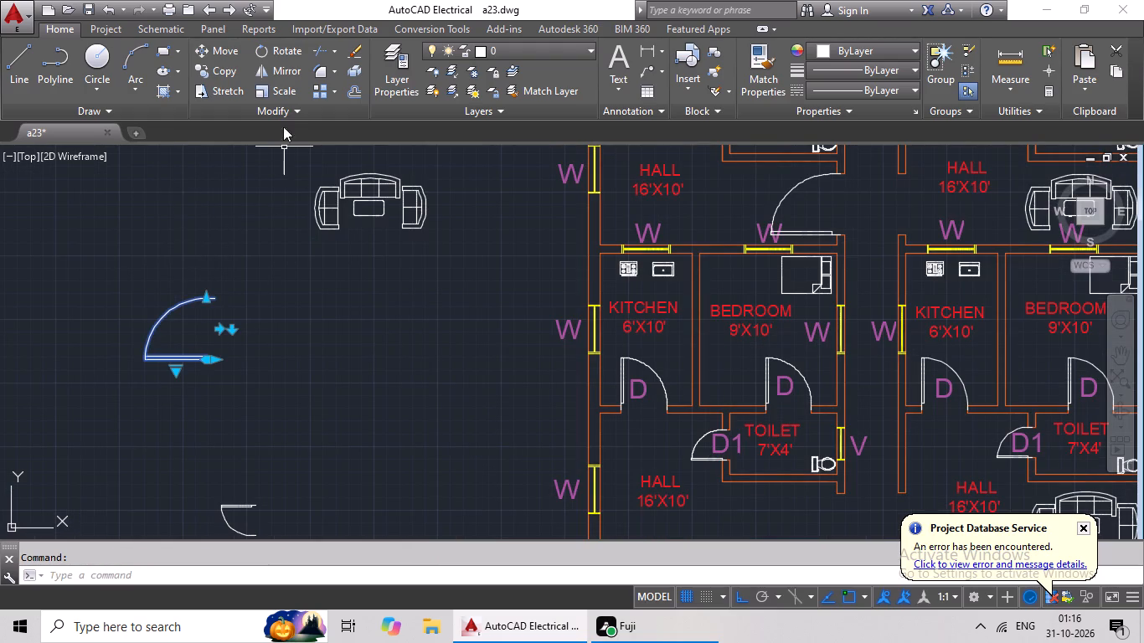
left_click(271, 68)
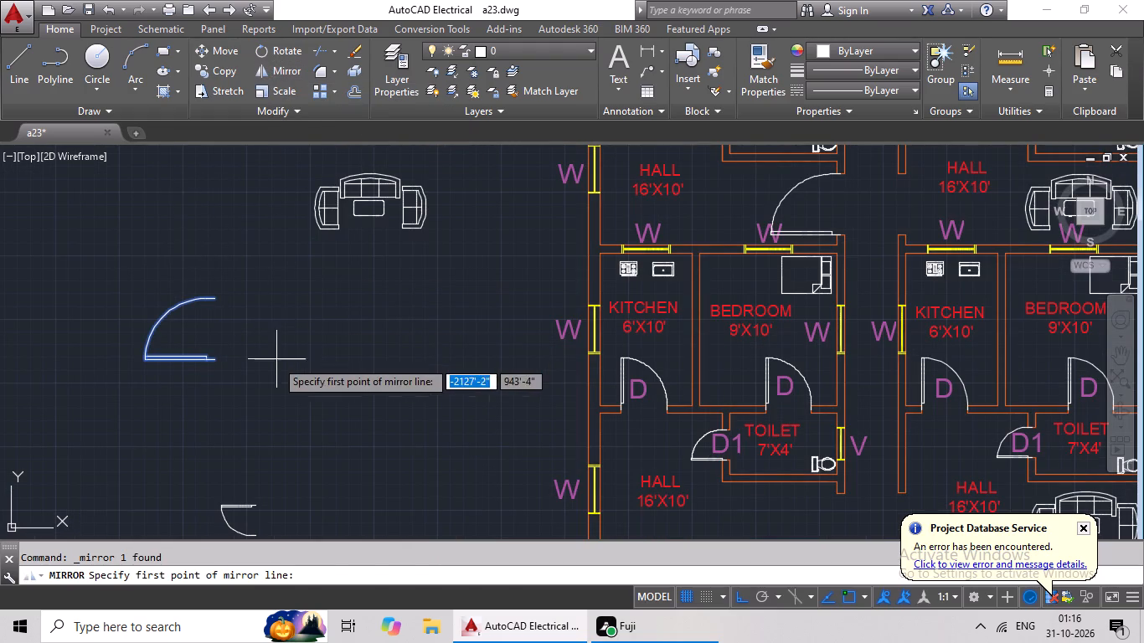
left_click_drag(275, 361, 285, 335)
left_click(286, 217)
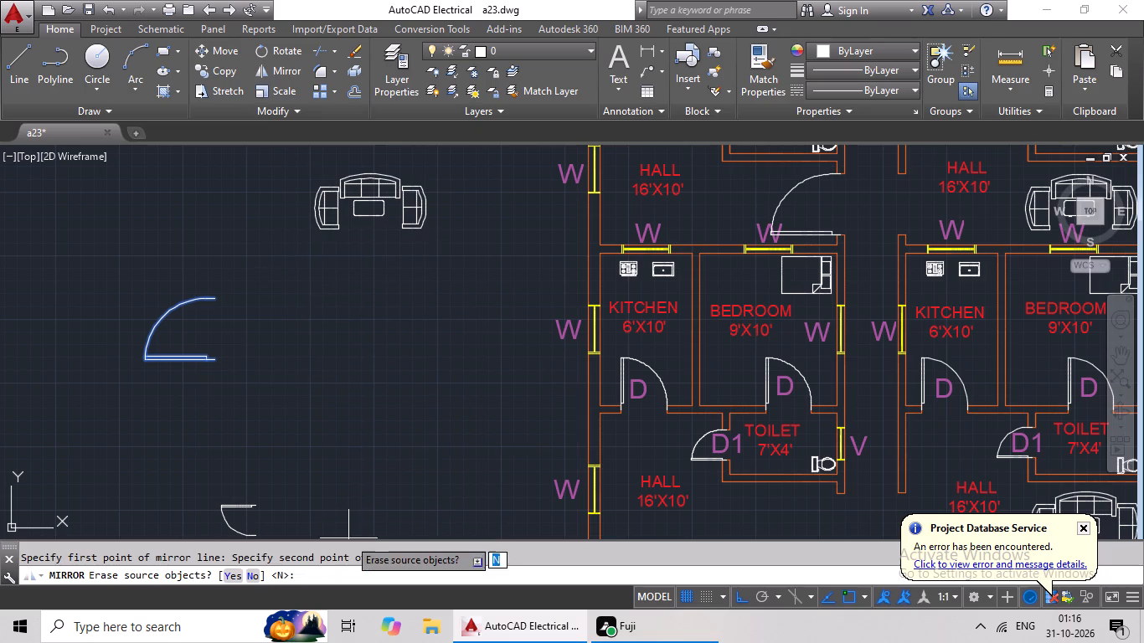
left_click(241, 579)
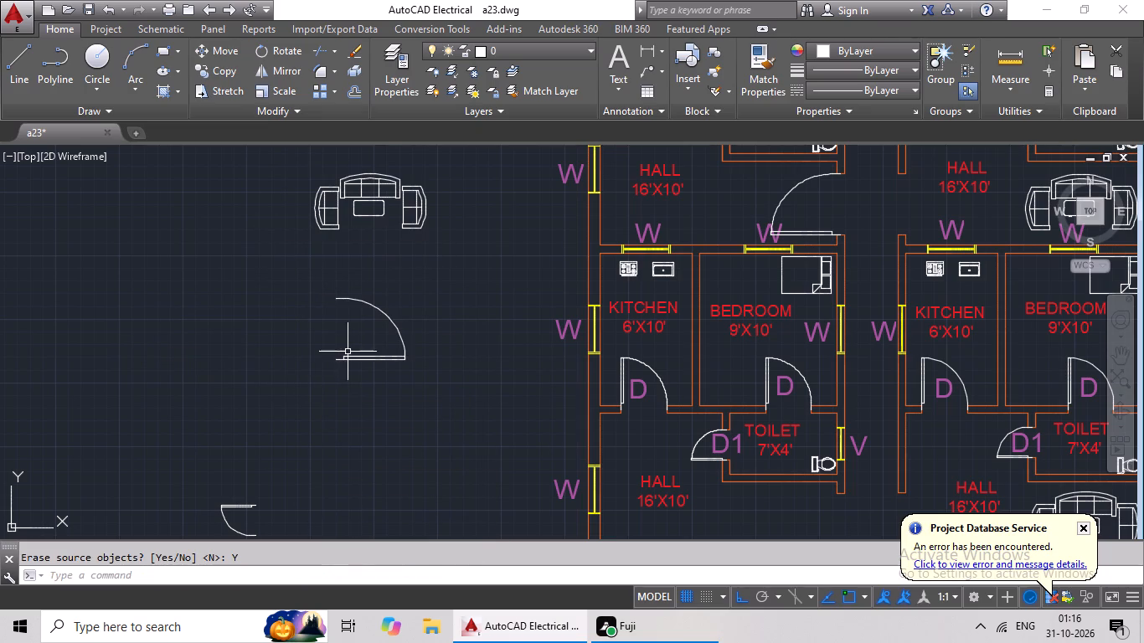
Copy the mirrored full-size door and paste it at the lower jamb of the right unit's second hall opening.
left_click(345, 362)
key("ctrl+c")
key("ctrl+v")
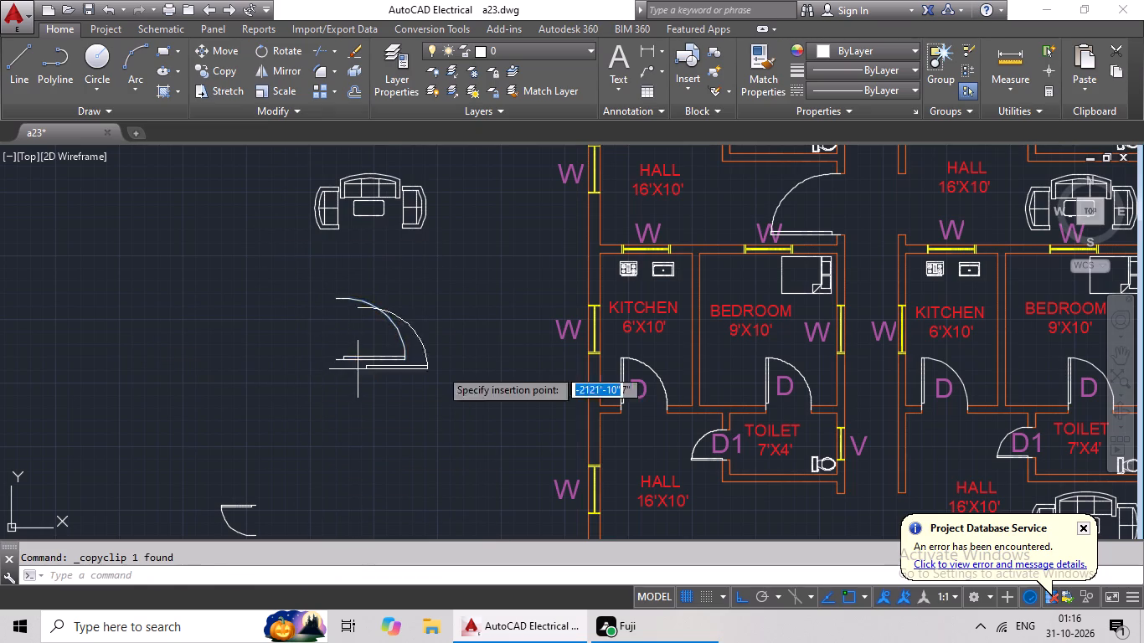
scroll(475, 368, "down", 1, "ctrl")
middle_click_drag(471, 375, 355, 433)
scroll(626, 332, "up", 3)
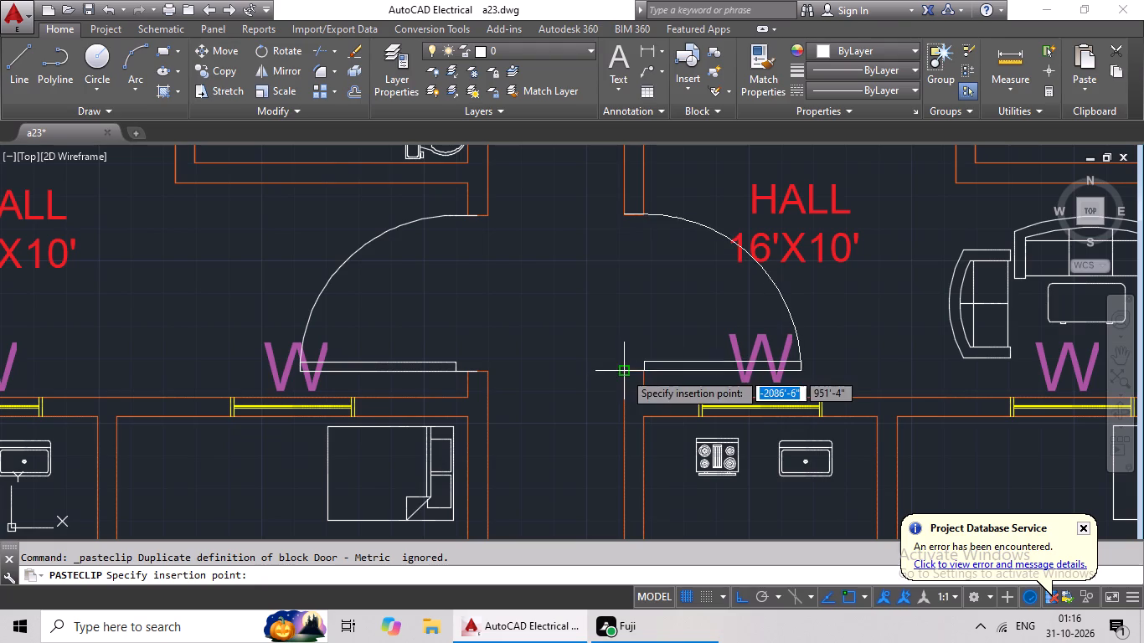
left_click(624, 372)
scroll(848, 367, "down", 1)
middle_click_drag(845, 366, 720, 376)
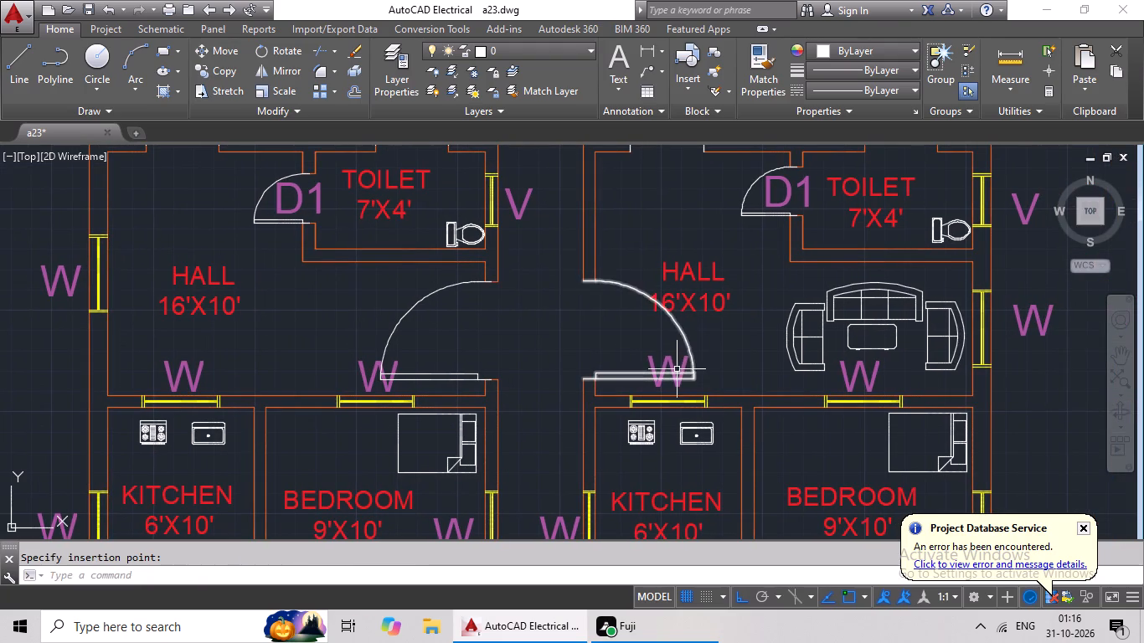
Erase the two W window labels that overlap the new doors in the left and right units' second halls.
left_click(667, 366)
key("Delete")
scroll(672, 368, "down", 2)
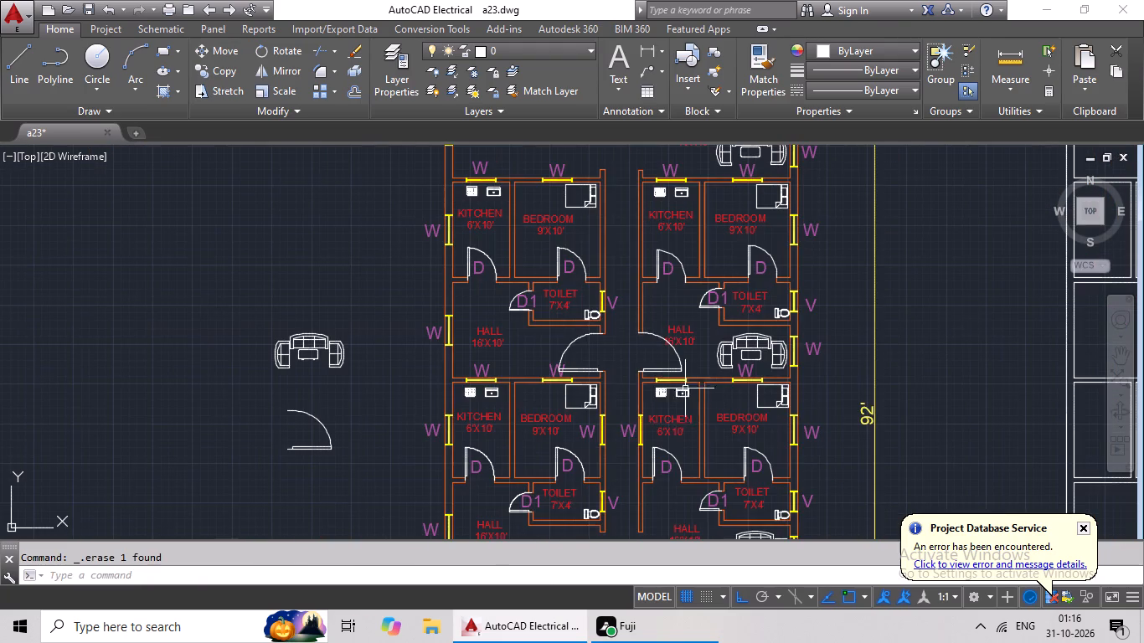
left_click(559, 372)
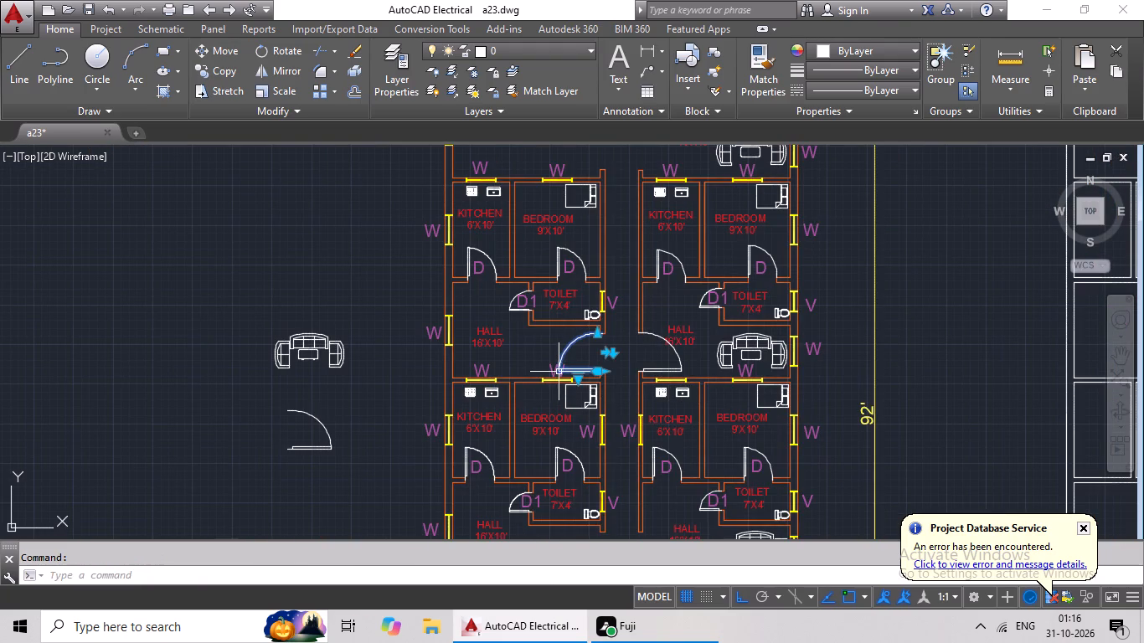
key("Escape")
left_click(556, 367)
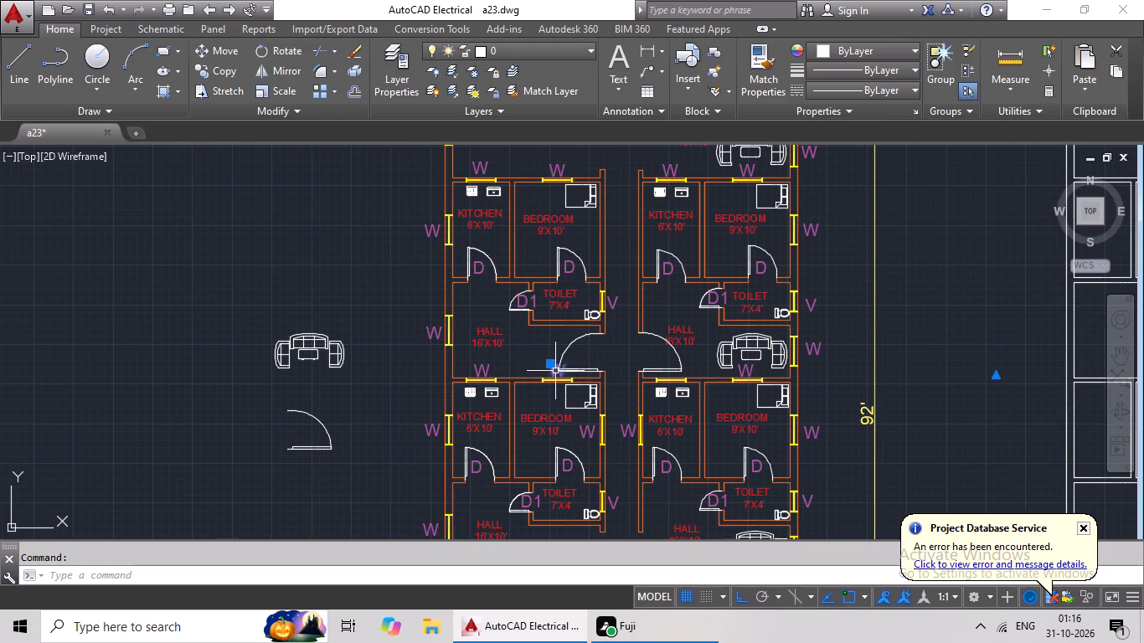
key("Delete")
Erase the two spare doors below the spare sofa set outside the plan.
scroll(600, 355, "down", 2)
middle_click_drag(631, 396, 532, 400)
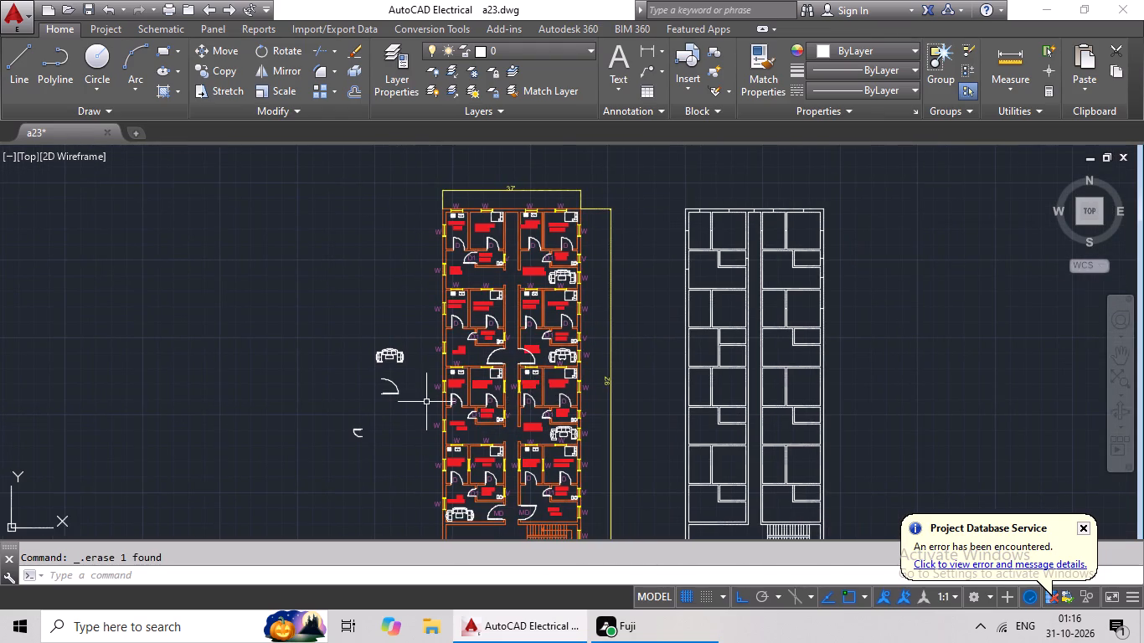
scroll(421, 402, "up", 2)
middle_click_drag(379, 395, 354, 337)
left_click_drag(353, 271, 238, 379)
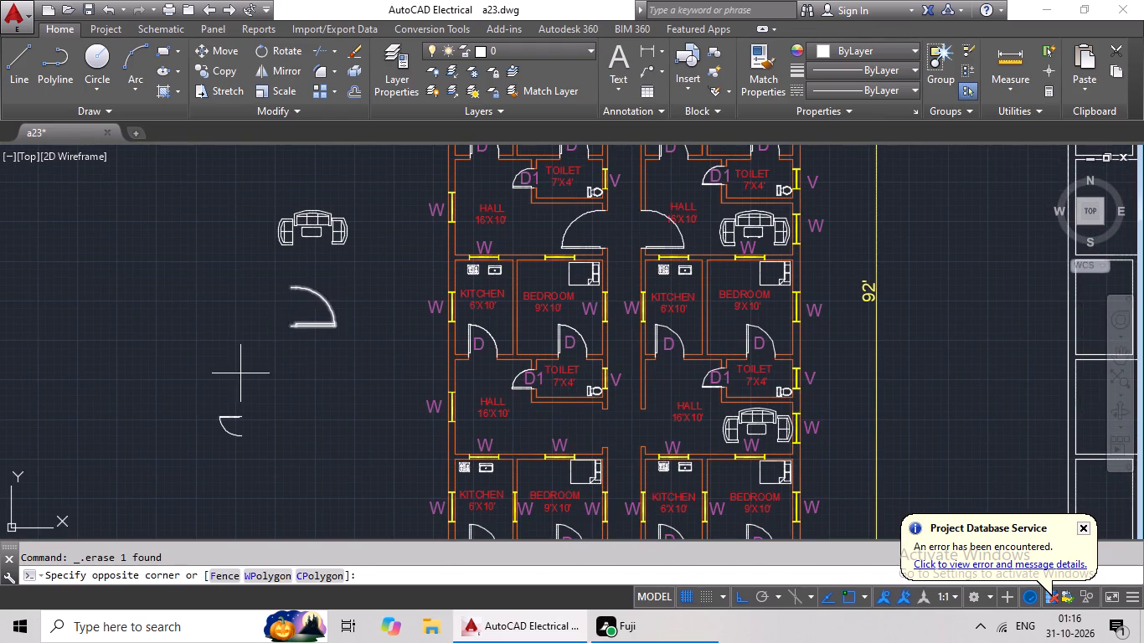
left_click_drag(238, 379, 204, 450)
key("Delete")
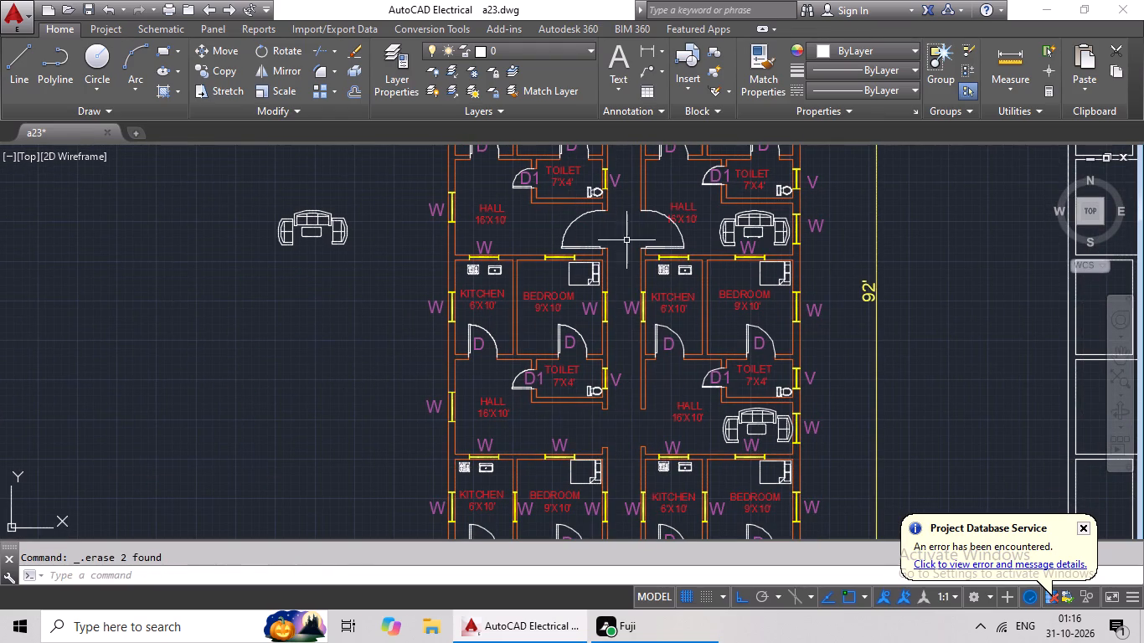
Copy the door from the left unit's second hall opening and paste it at the lower jamb of the third hall opening.
left_click(586, 248)
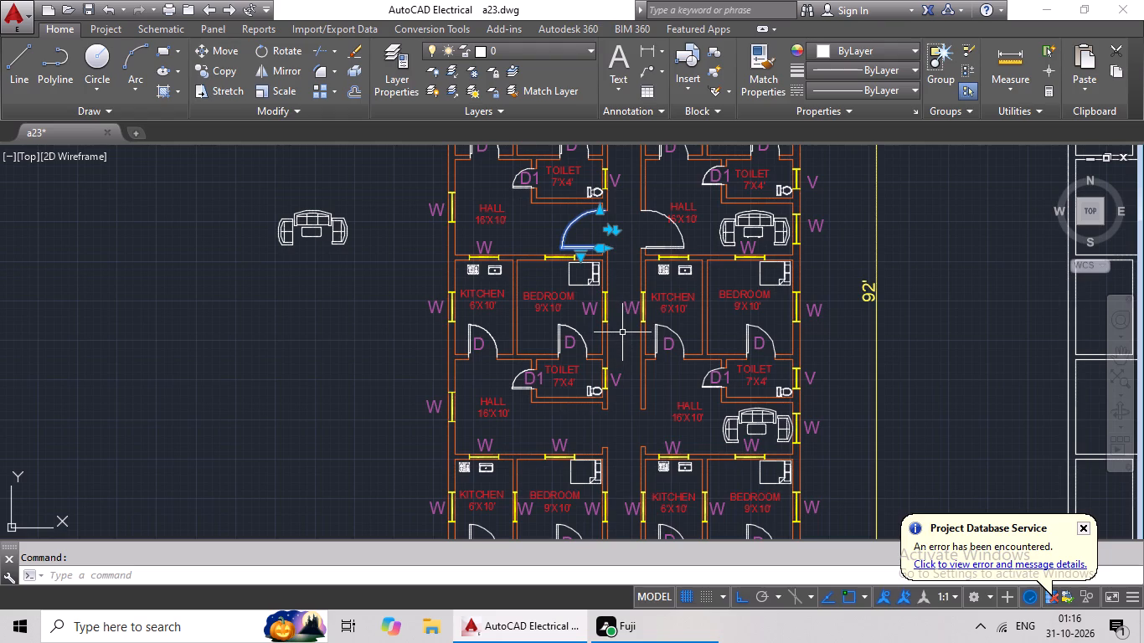
key("ctrl+c")
key("ctrl+v")
scroll(581, 442, "up", 3)
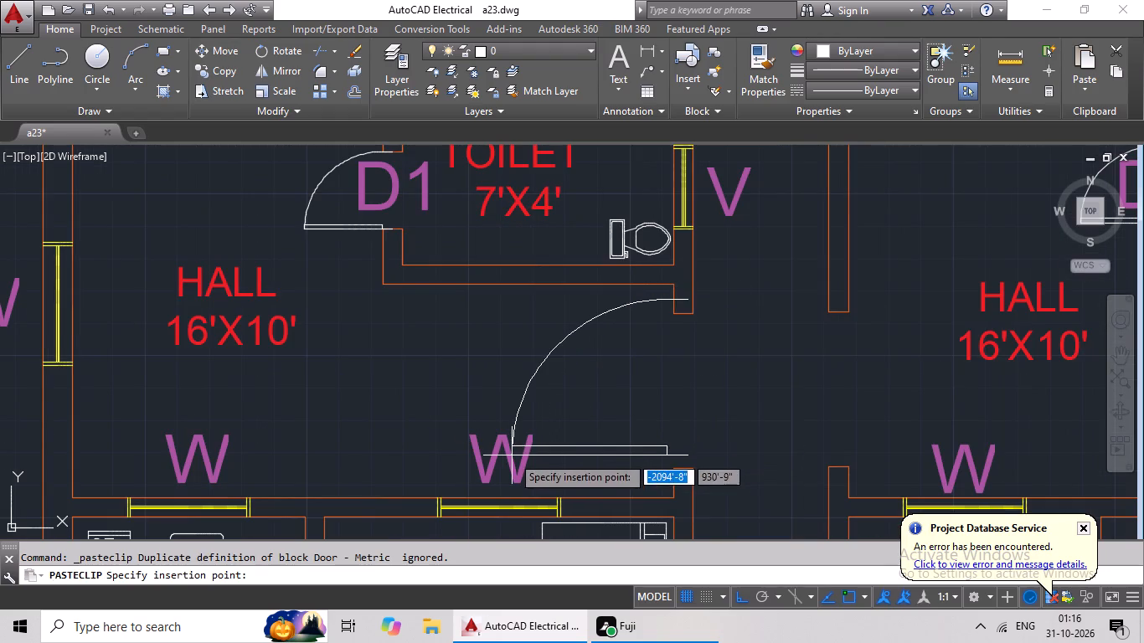
scroll(517, 468, "up", 1)
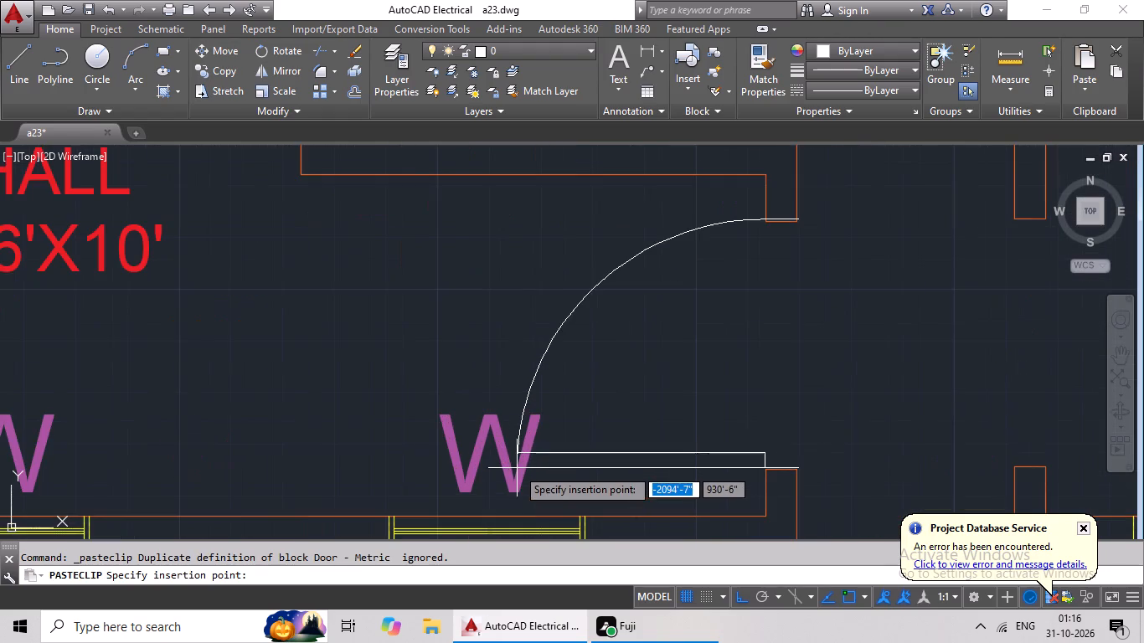
left_click(517, 468)
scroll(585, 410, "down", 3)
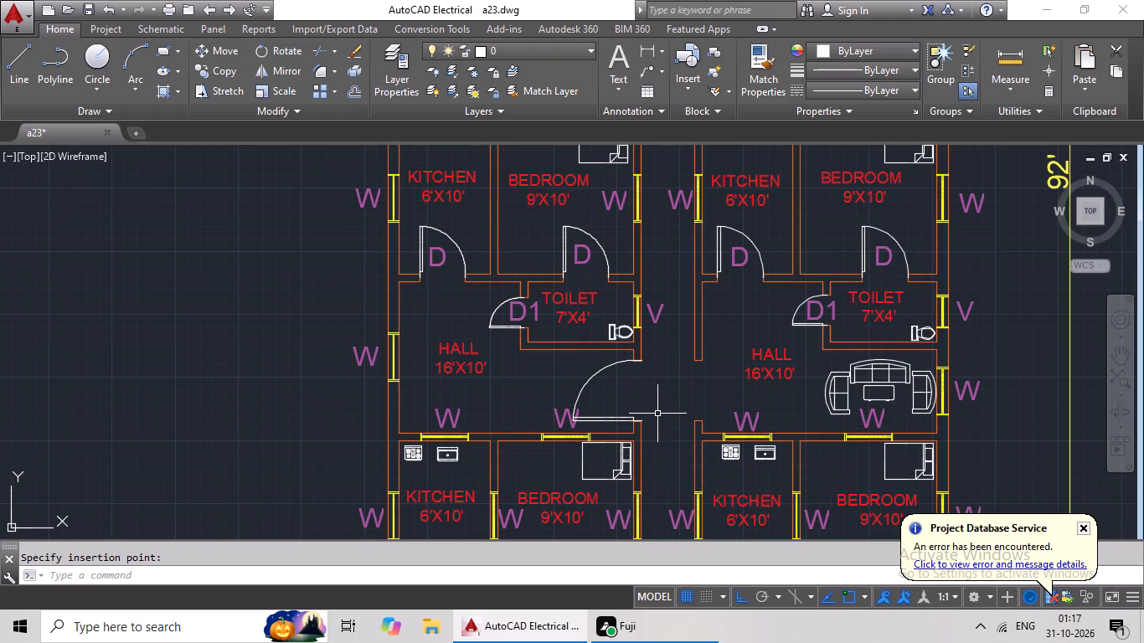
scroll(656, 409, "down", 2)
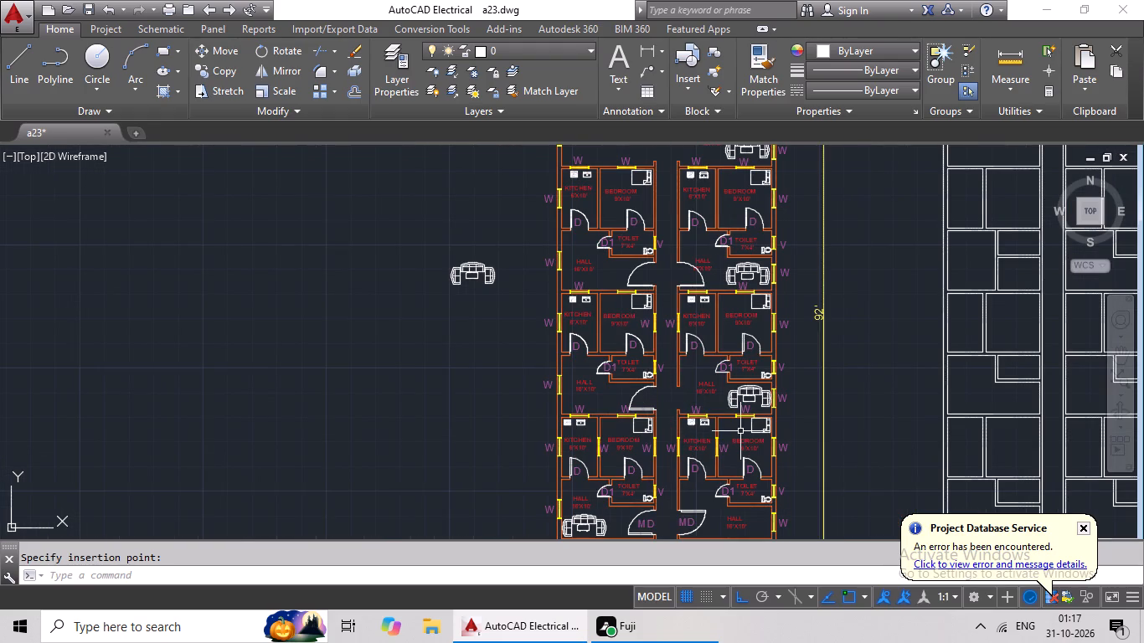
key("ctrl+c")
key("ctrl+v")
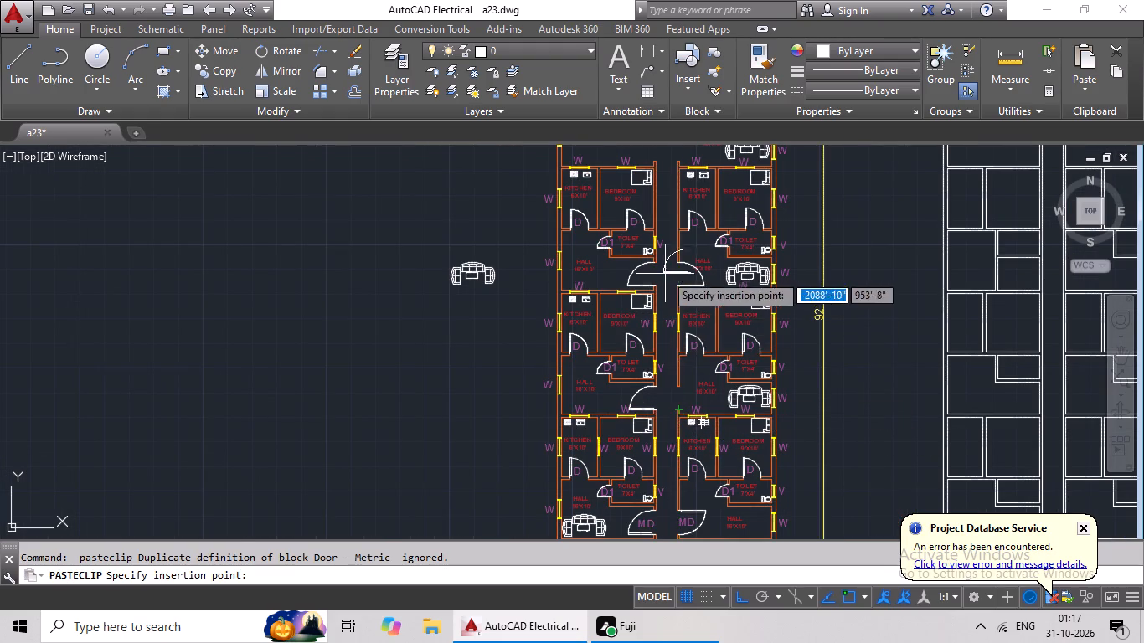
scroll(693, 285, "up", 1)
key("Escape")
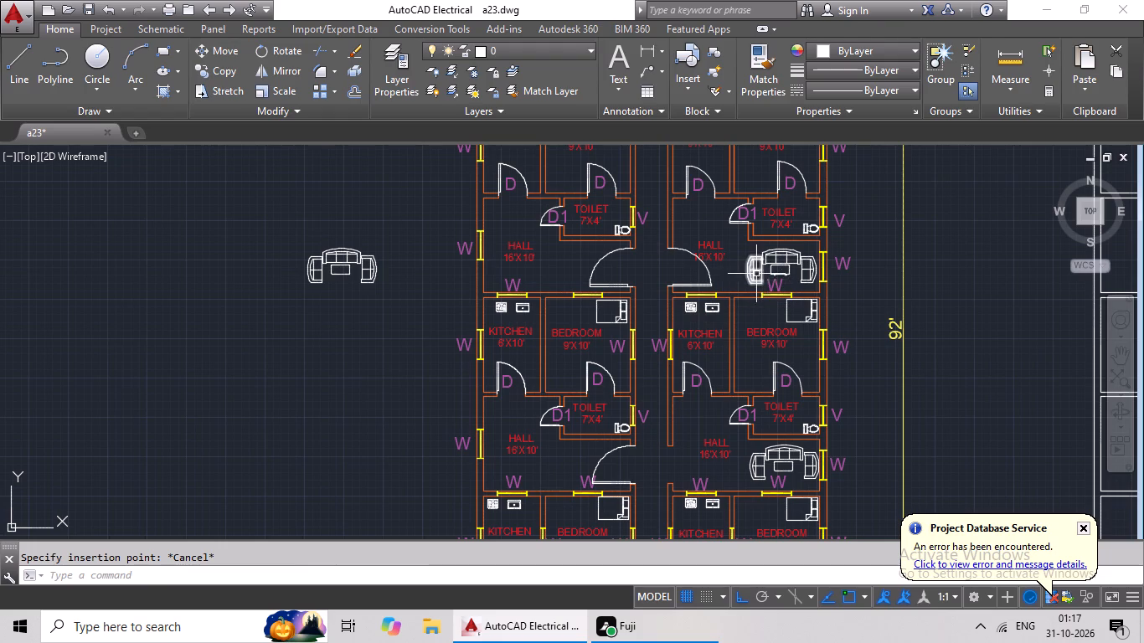
Copy the door from the right unit's second hall opening and paste it at the lower jamb of the third hall opening.
scroll(756, 274, "down", 2)
middle_click_drag(724, 323, 461, 358)
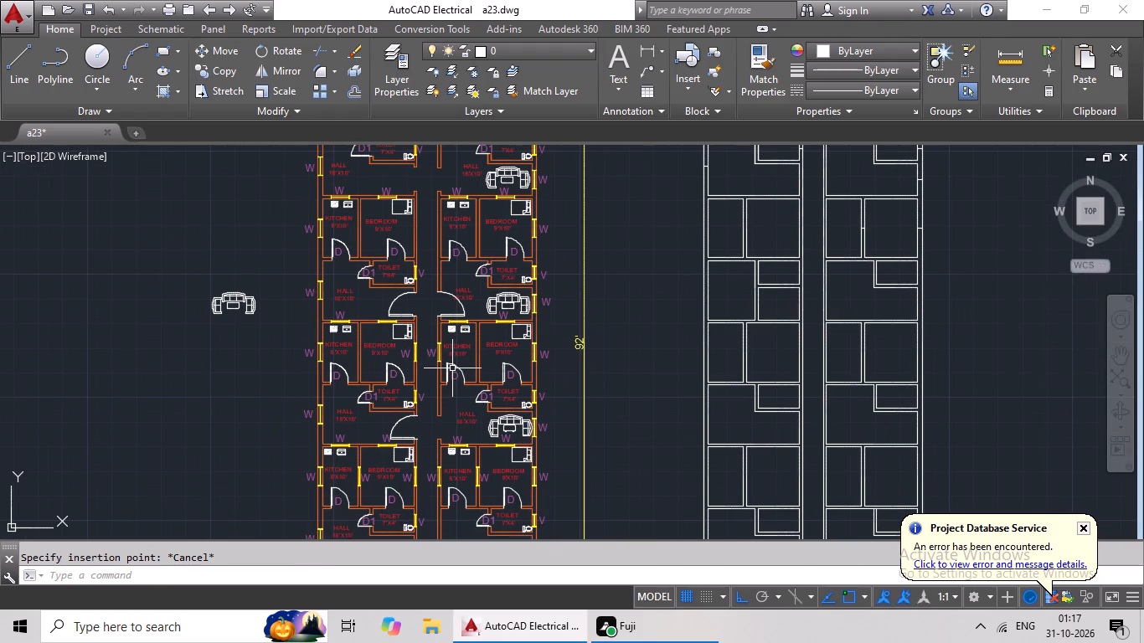
left_click(458, 314)
key("ctrl+c")
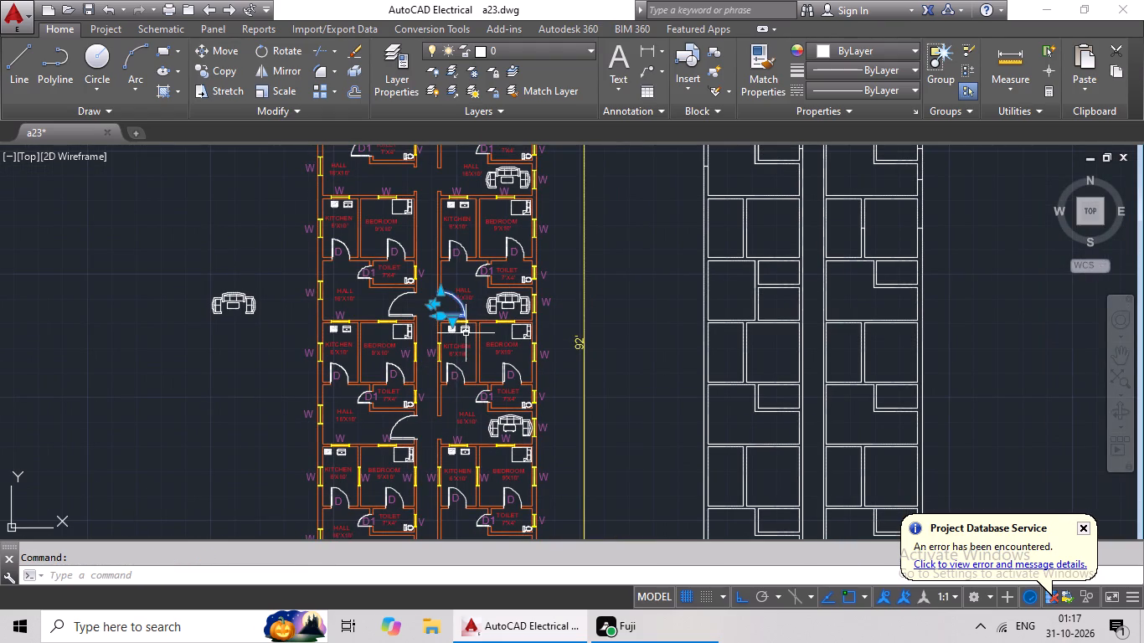
key("ctrl+v")
scroll(433, 445, "up", 4)
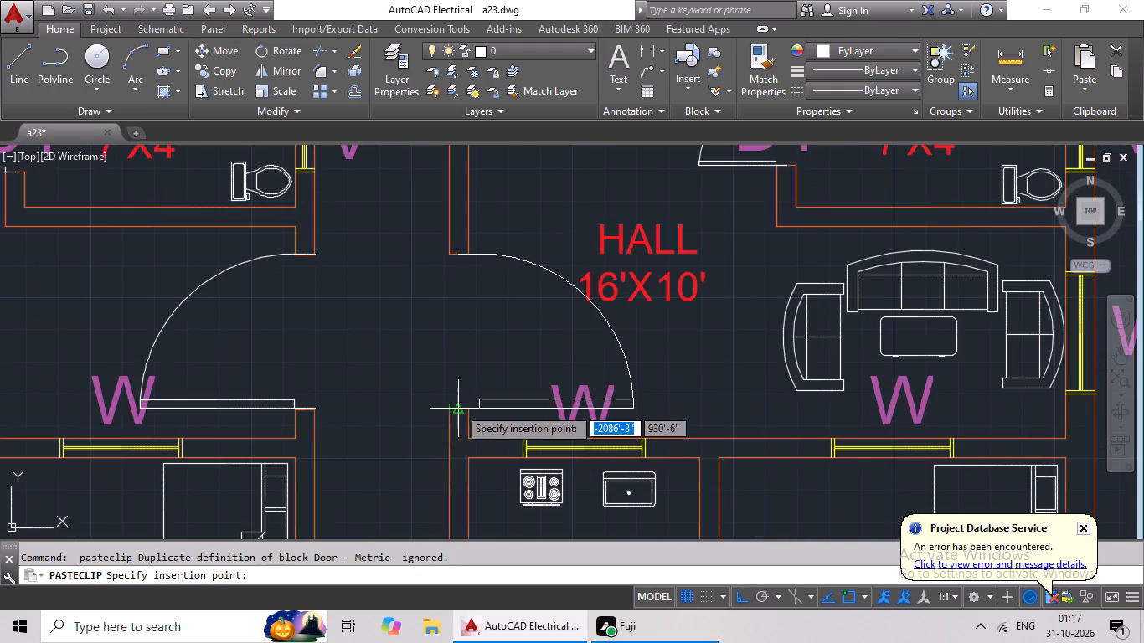
left_click(458, 407)
Copy the MD label from the lowest left hall's door and paste it inside both door swings in the third hall row.
scroll(487, 388, "down", 4)
middle_click_drag(487, 393, 478, 333)
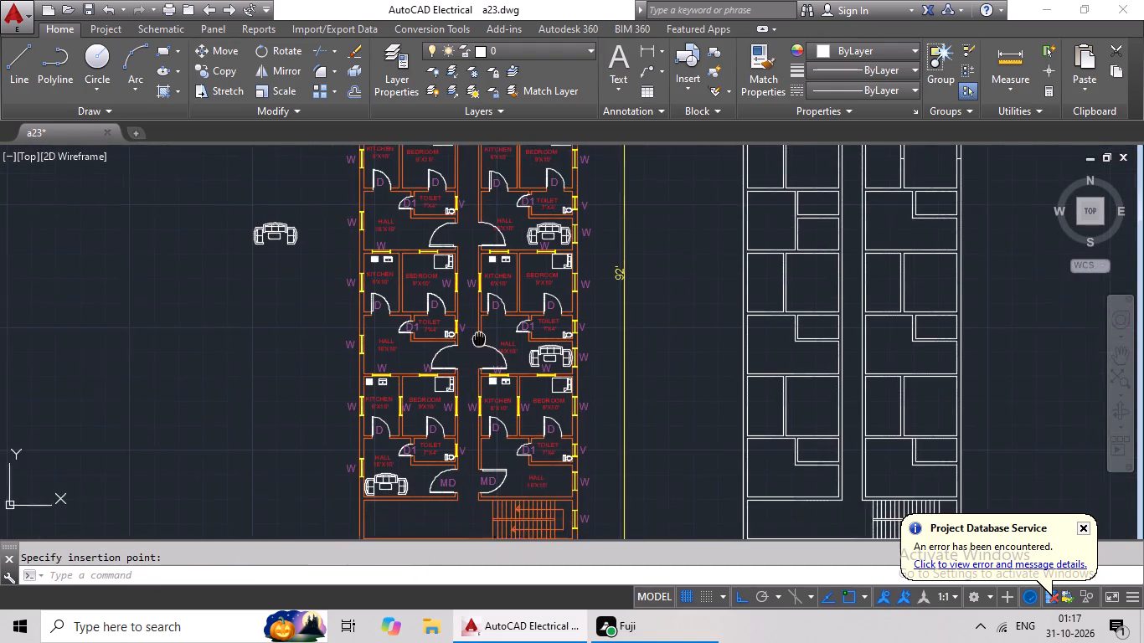
middle_click_drag(478, 333, 470, 291)
middle_click_drag(489, 361, 523, 455)
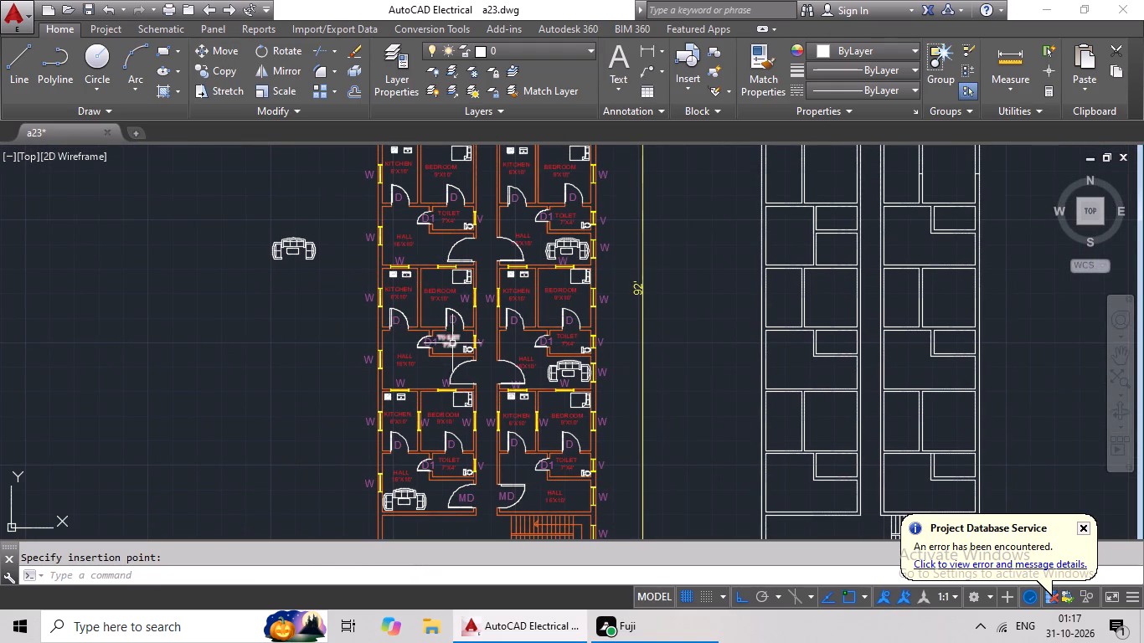
scroll(518, 200, "up", 2)
middle_click_drag(508, 307, 480, 134)
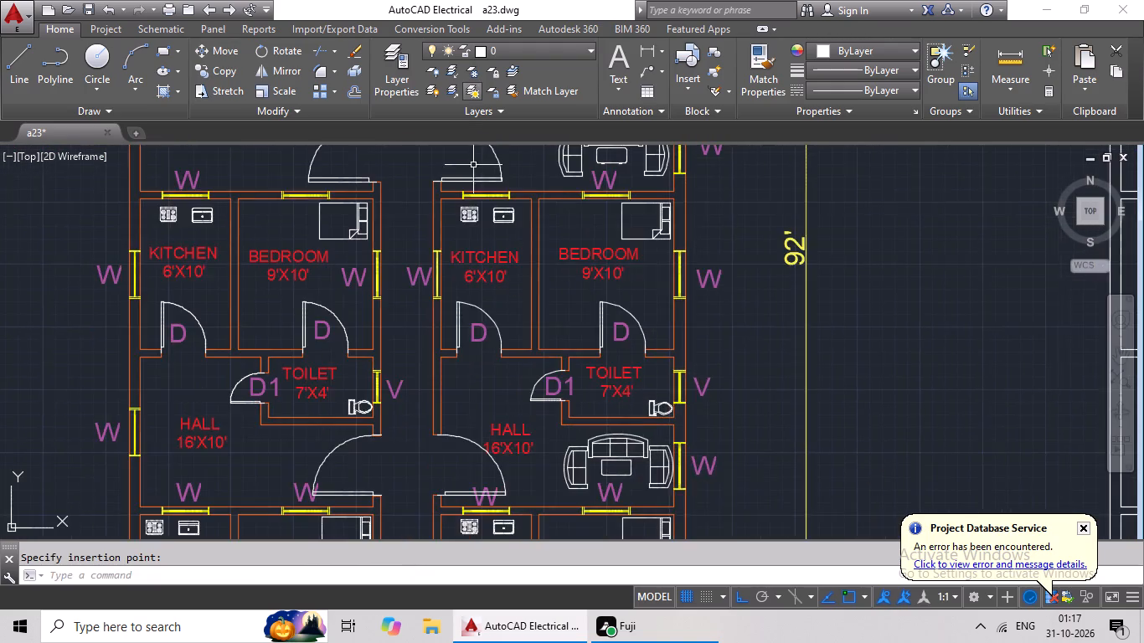
scroll(454, 342, "down", 1)
middle_click_drag(458, 337, 472, 147)
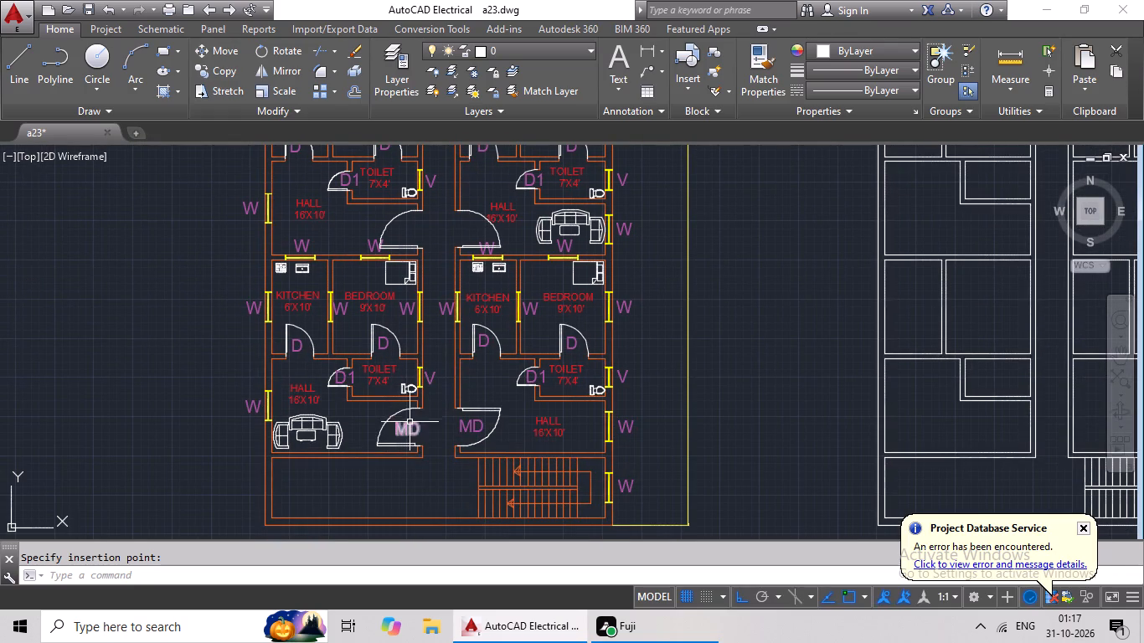
left_click(409, 425)
key("ctrl+c")
key("ctrl+v")
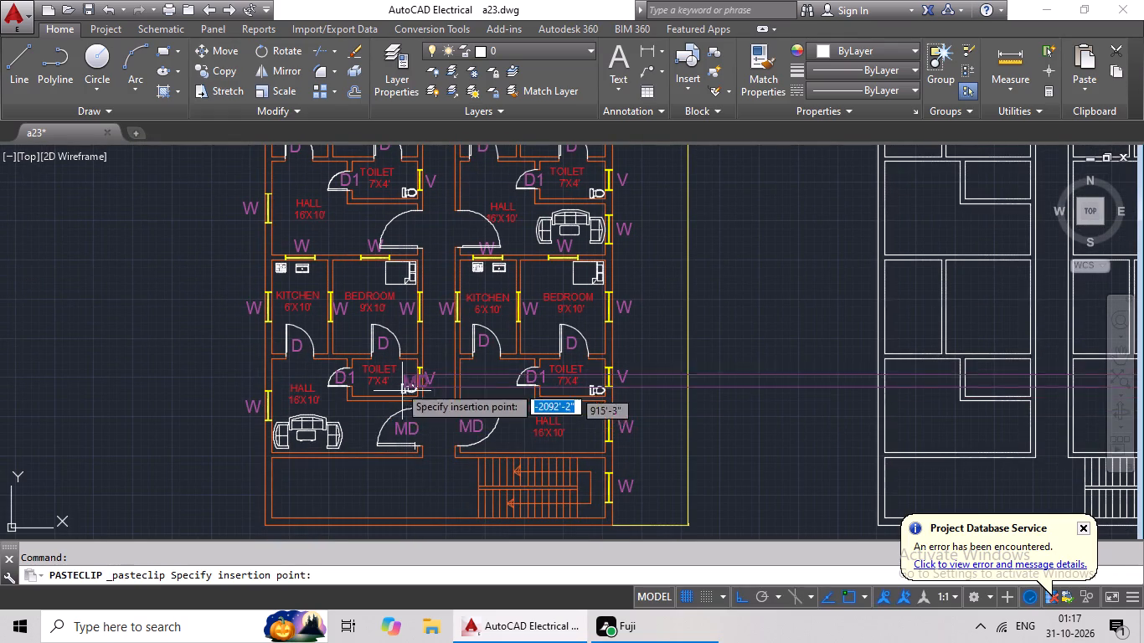
scroll(415, 213, "up", 3)
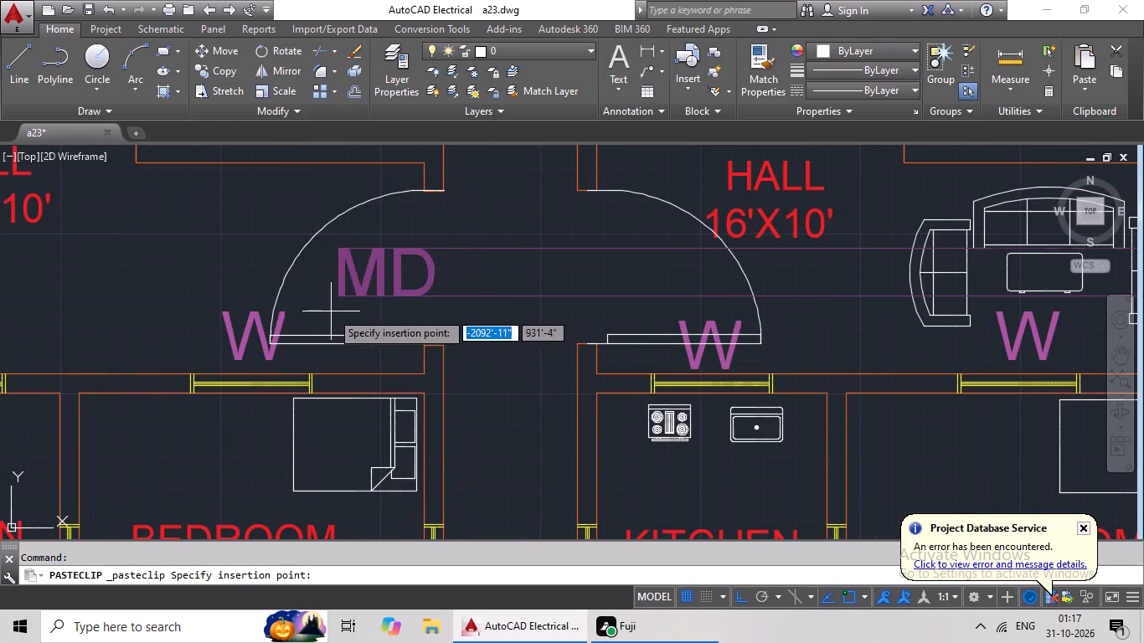
left_click(331, 311)
key("ctrl+v")
key("ctrl+b")
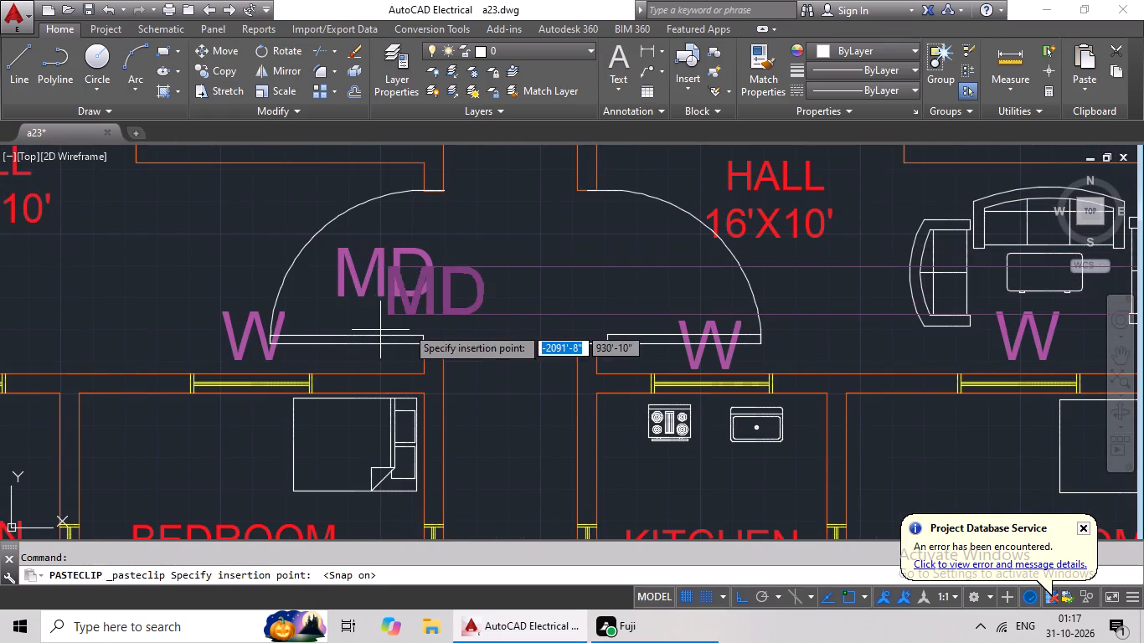
left_click(584, 310)
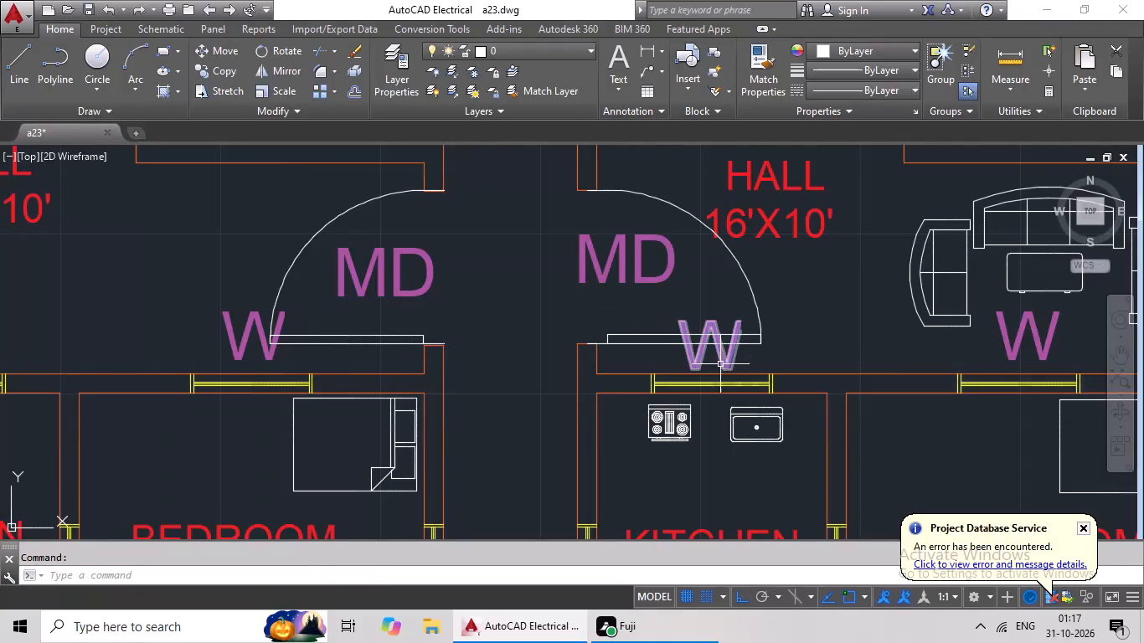
Erase the two W window labels that overlap the doors in the third hall row.
left_click(714, 352)
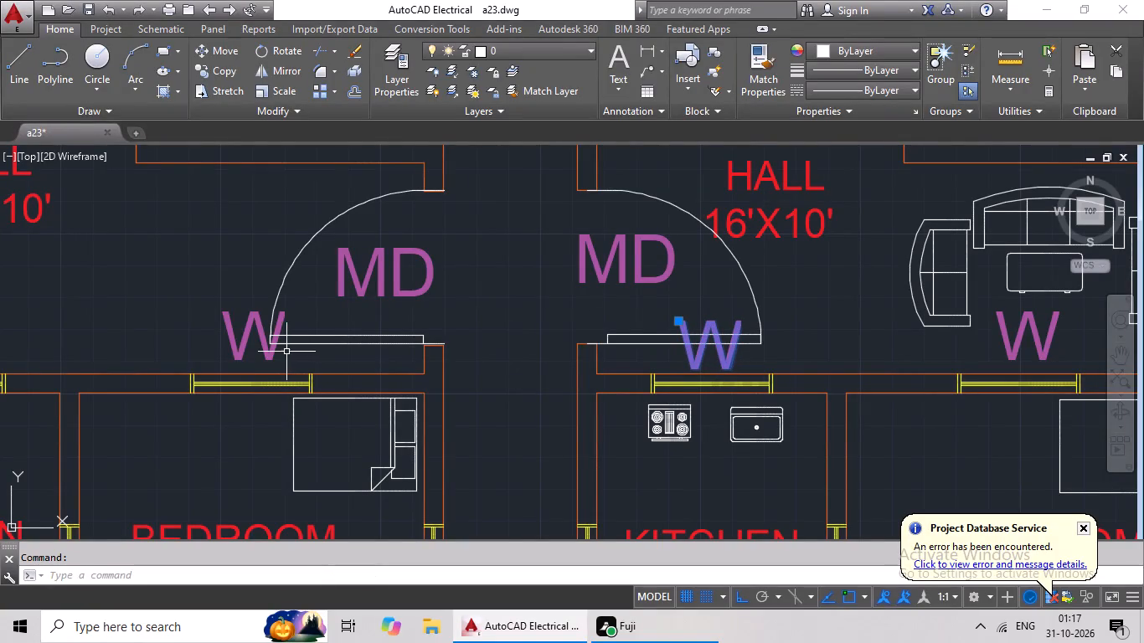
left_click(265, 352)
key("Delete")
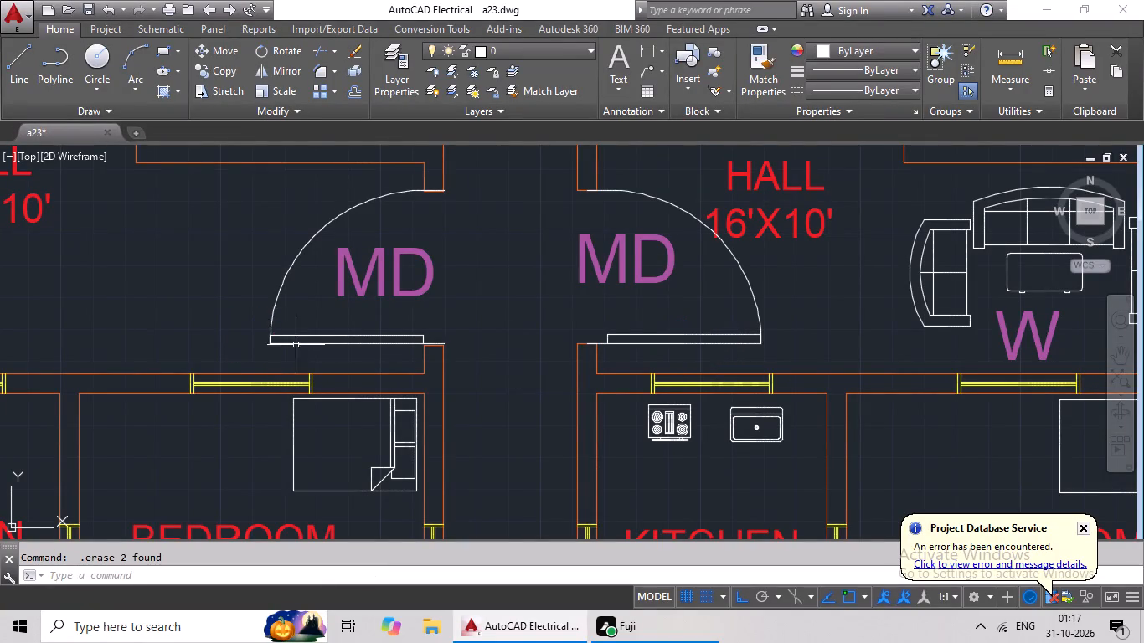
Paste the copied MD label inside the left and right door swings of the second hall row.
key("ctrl+v")
scroll(426, 336, "down", 2, "ctrl")
middle_click_drag(428, 321, 410, 453)
scroll(420, 360, "down", 2)
middle_click_drag(428, 399, 418, 298)
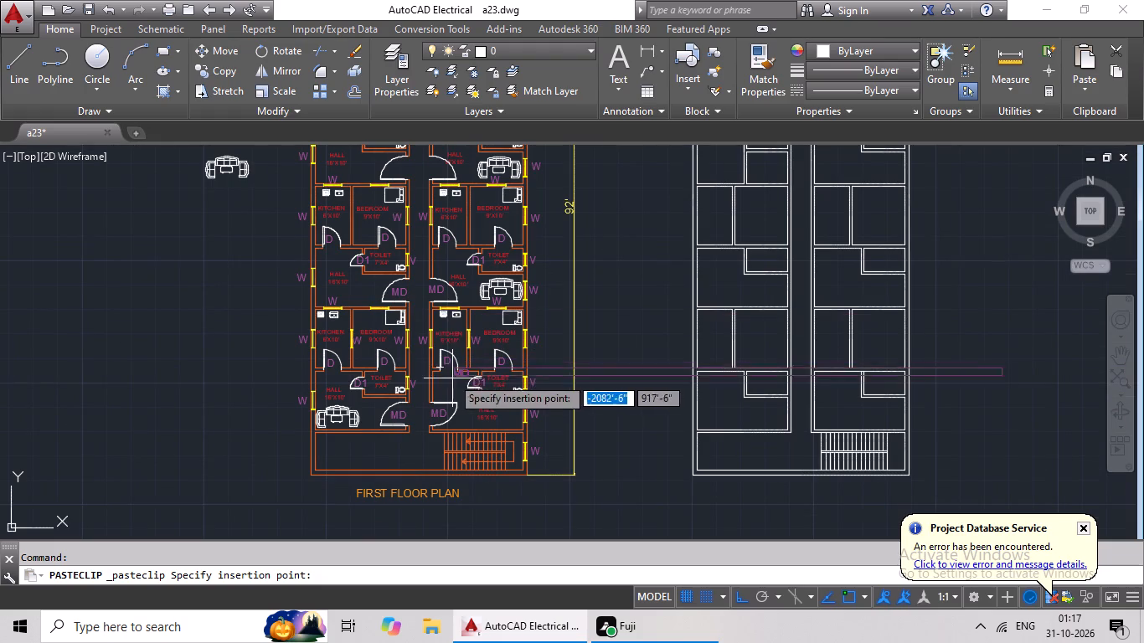
middle_click_drag(402, 208, 387, 347)
scroll(379, 317, "up", 4)
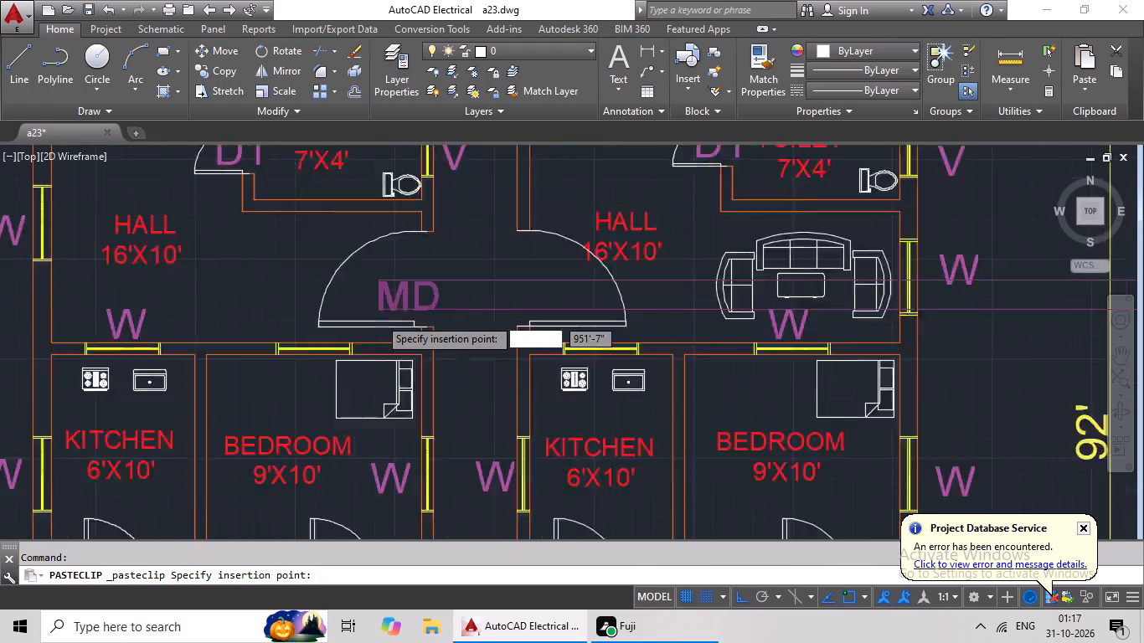
scroll(379, 317, "up", 1)
left_click(323, 267)
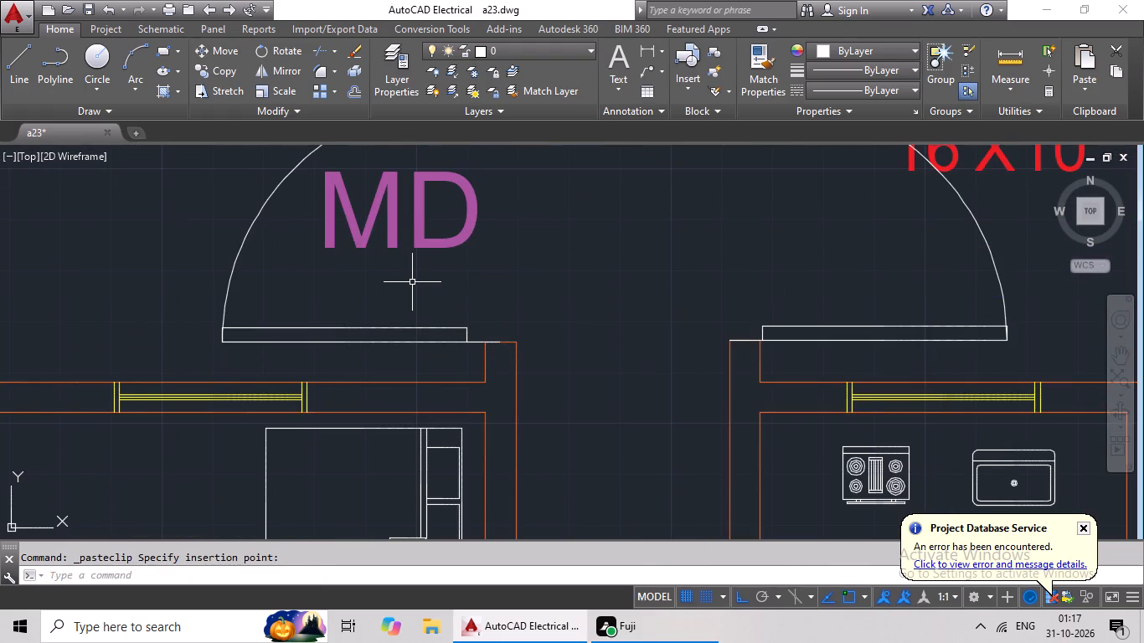
key("ctrl+v")
key("ctrl+b")
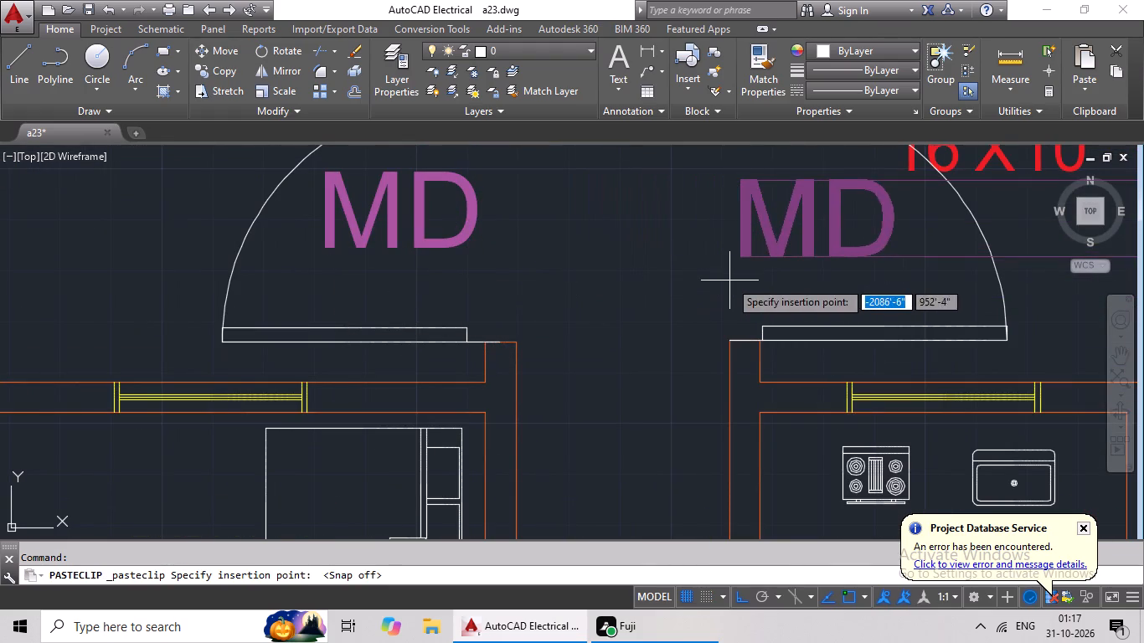
left_click(731, 280)
Scale the spare sofa set by reference from its left edge, using its full width as reference, down to about half size.
scroll(739, 276, "down", 3)
middle_click_drag(690, 320, 748, 281)
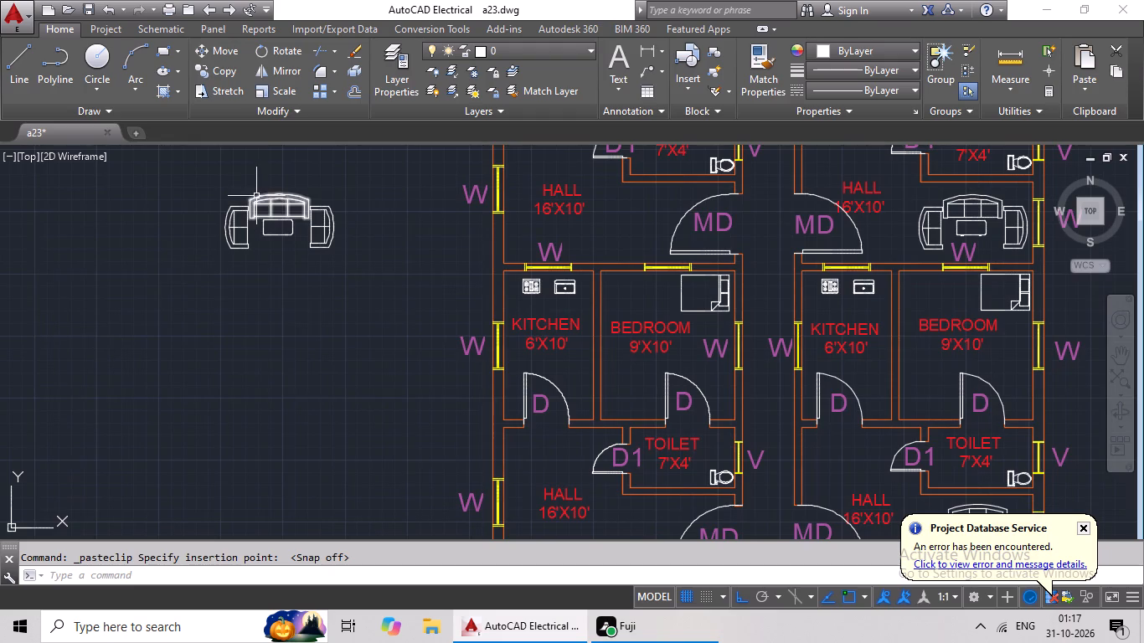
middle_click_drag(267, 183, 263, 255)
left_click_drag(303, 244, 356, 265)
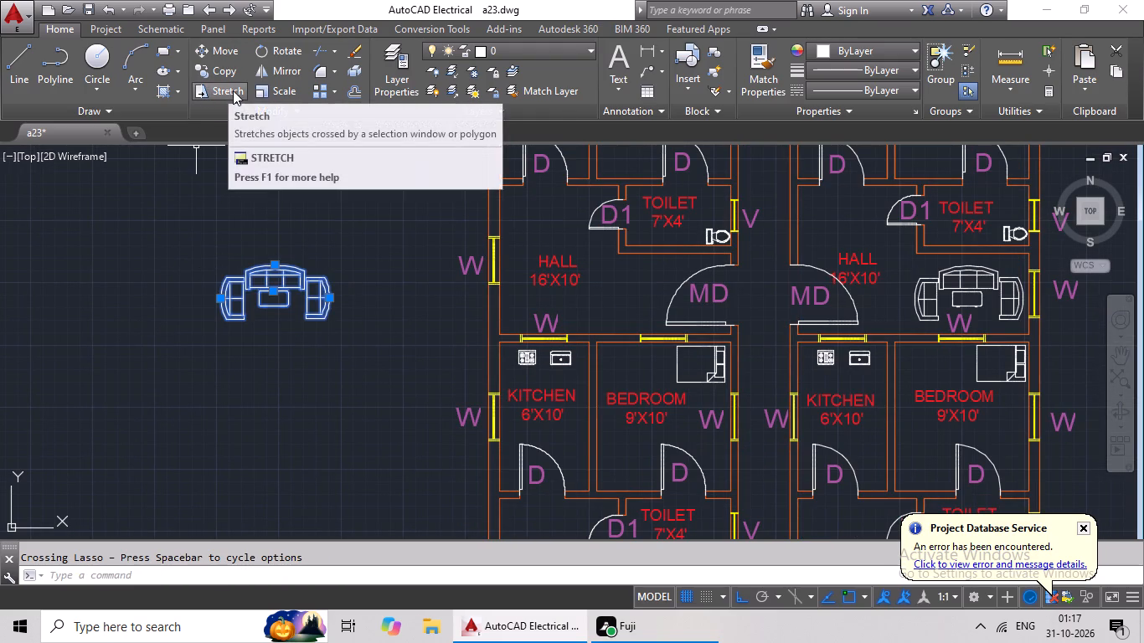
left_click(291, 90)
left_click_drag(217, 296, 231, 293)
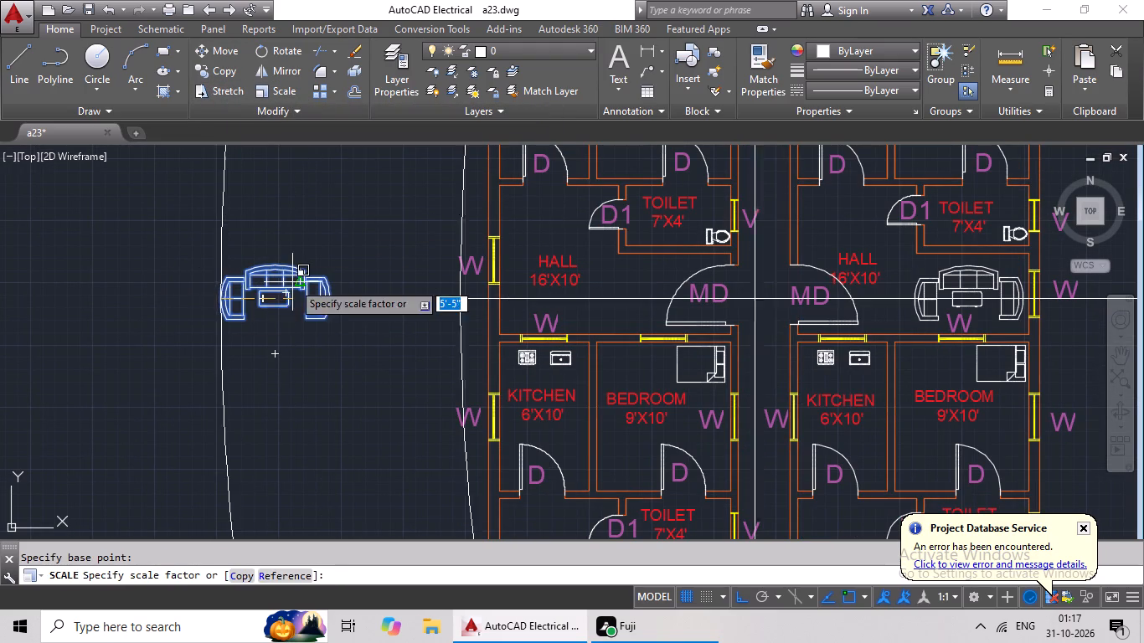
left_click(272, 576)
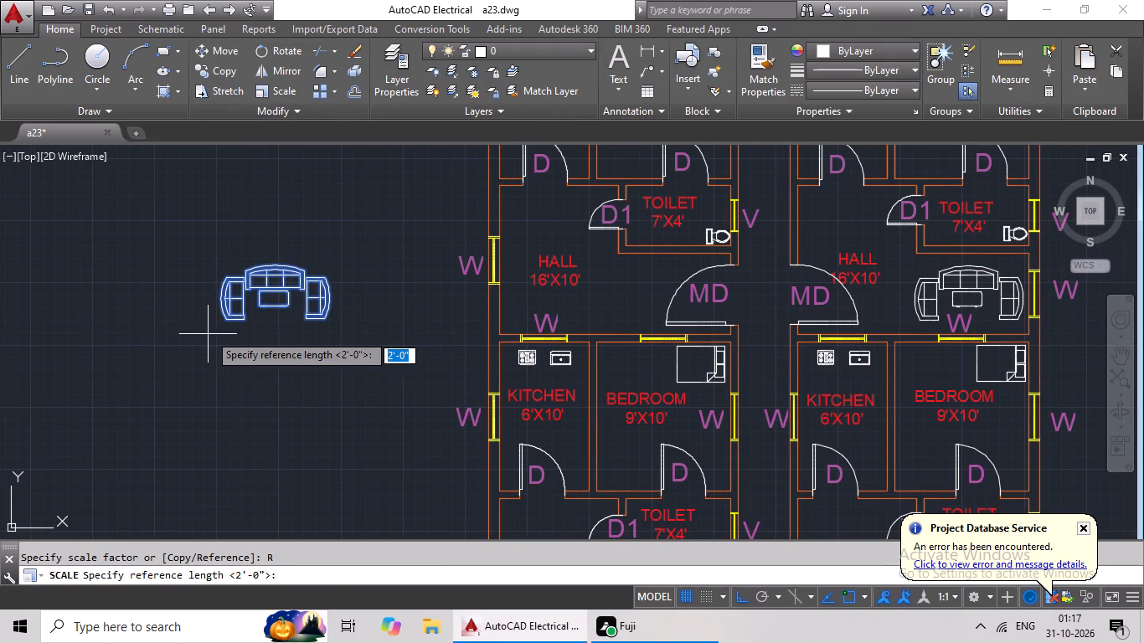
scroll(224, 304, "up", 3)
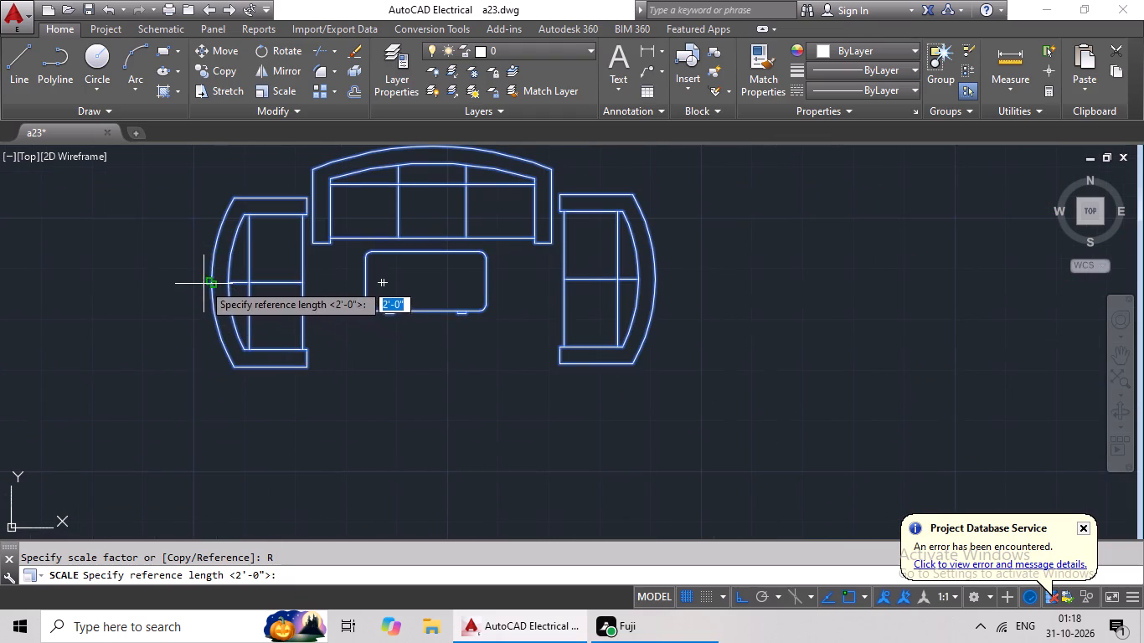
left_click(209, 282)
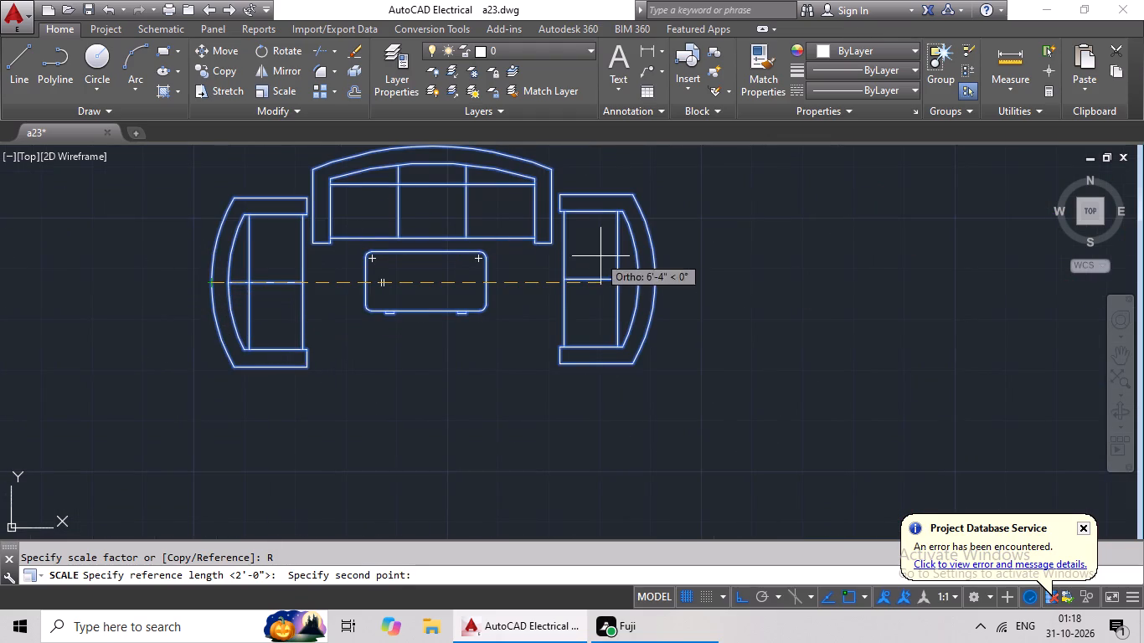
left_click(657, 285)
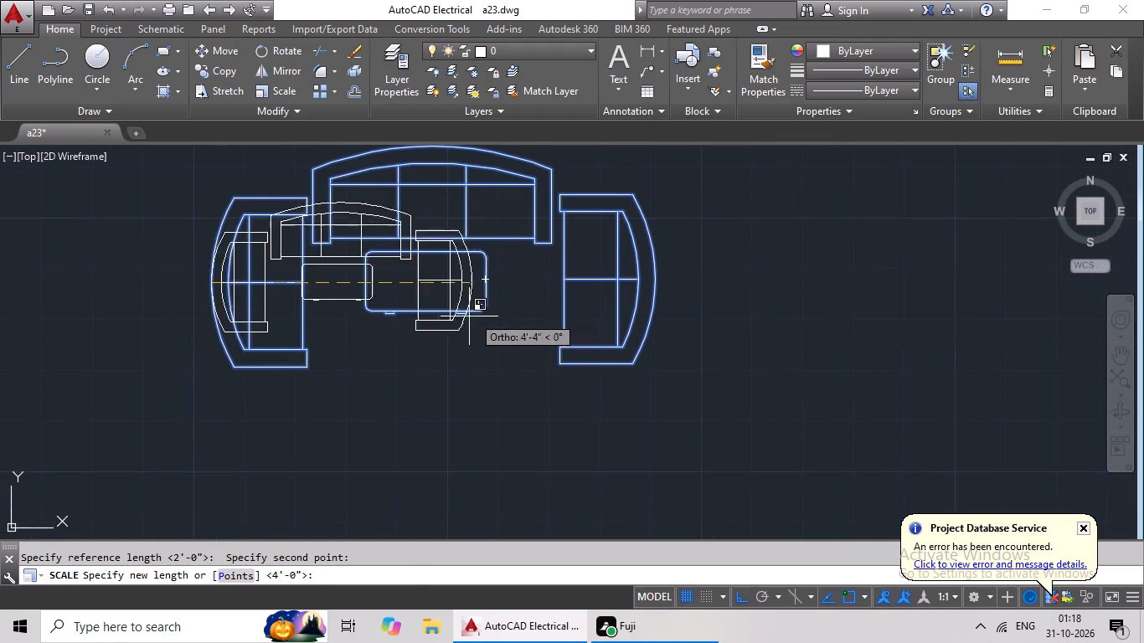
left_click(435, 327)
Copy the reduced sofa set and paste it beside the door in the left unit's hall, second row from the top.
left_click_drag(461, 198, 304, 191)
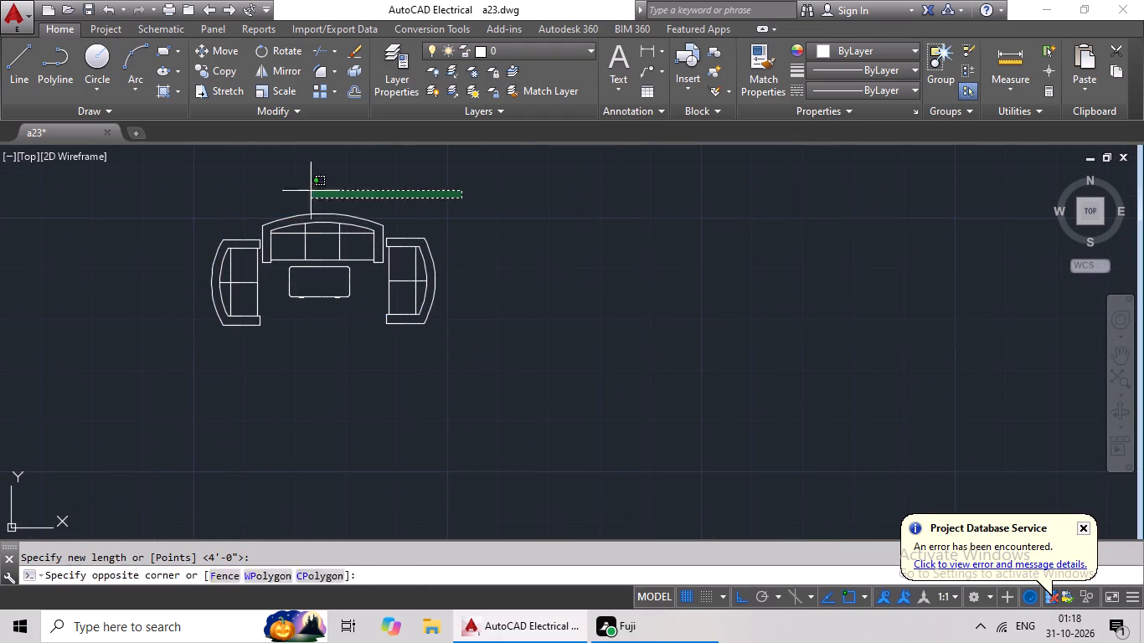
left_click_drag(304, 191, 523, 311)
key("ctrl+c")
key("ctrl+v")
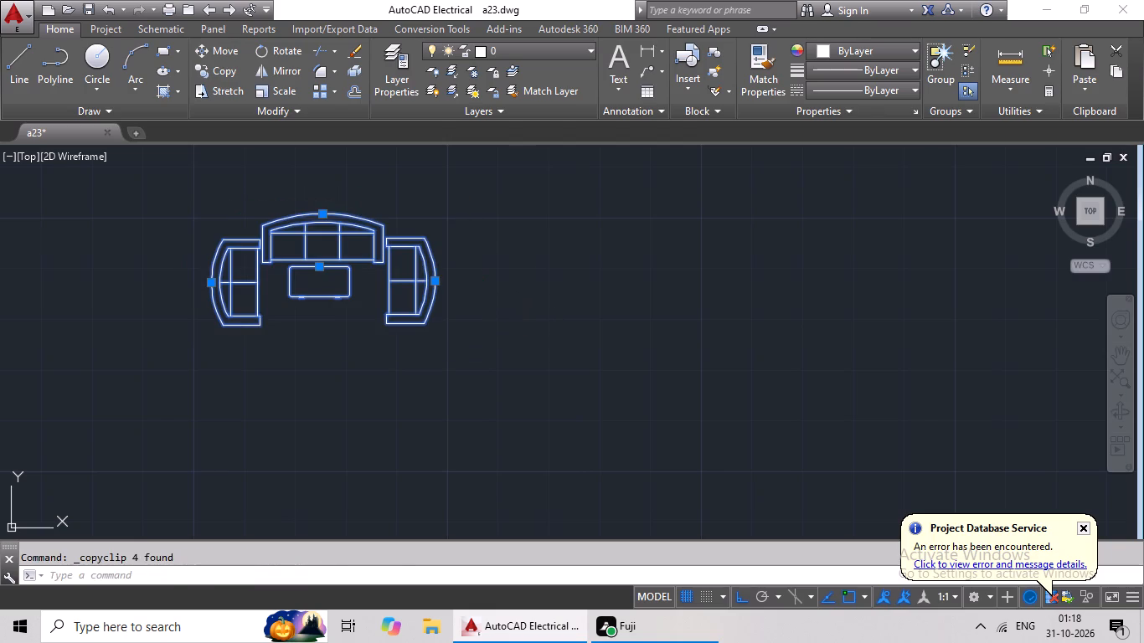
scroll(513, 330, "down", 2, "ctrl")
scroll(538, 339, "down", 1)
middle_click_drag(554, 342, 344, 387)
middle_click(340, 388)
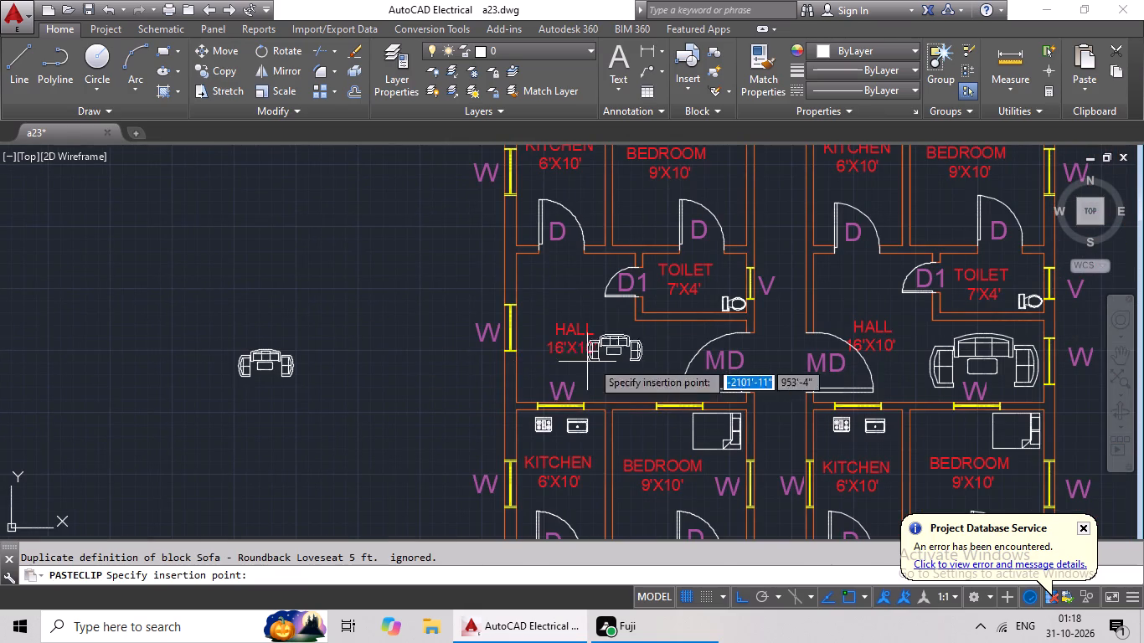
scroll(665, 354, "up", 3)
middle_click_drag(460, 466, 455, 342)
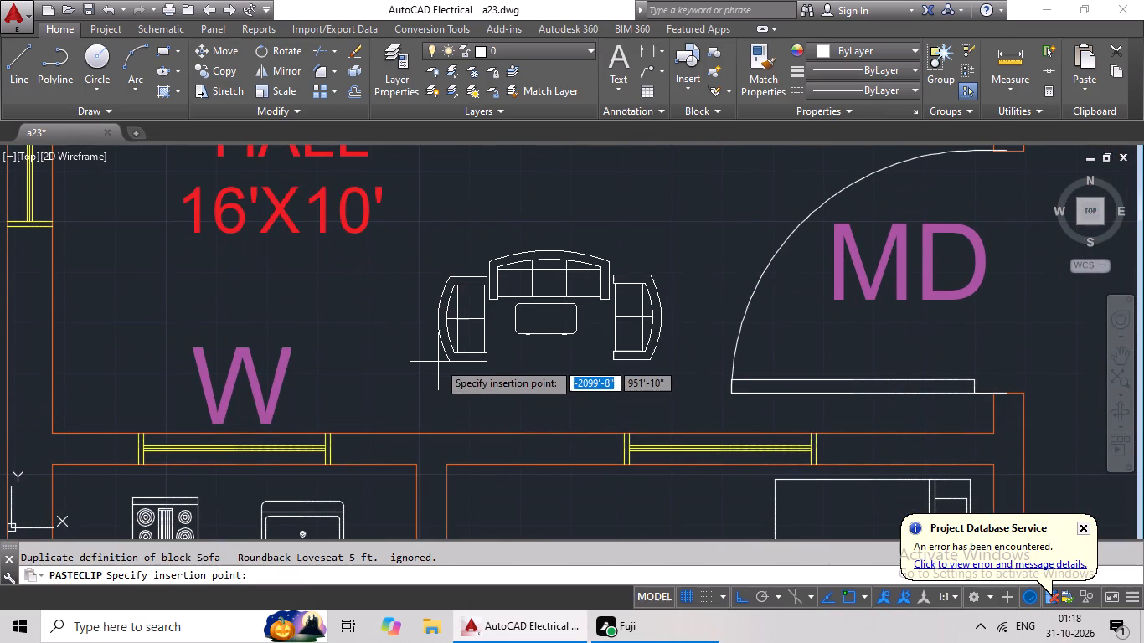
left_click(433, 349)
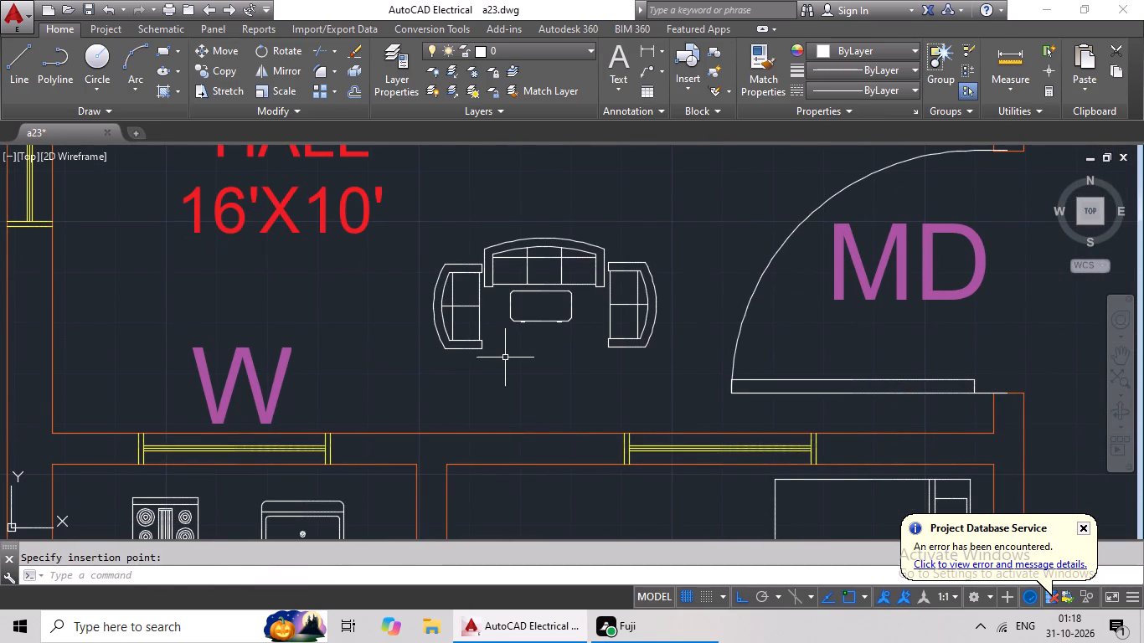
Paste the copied sofa set beside the door in the left unit's hall, third row from the top.
key("ctrl+v")
scroll(512, 356, "down", 2, "ctrl")
middle_click_drag(505, 387, 470, 213)
middle_click_drag(483, 341, 454, 138)
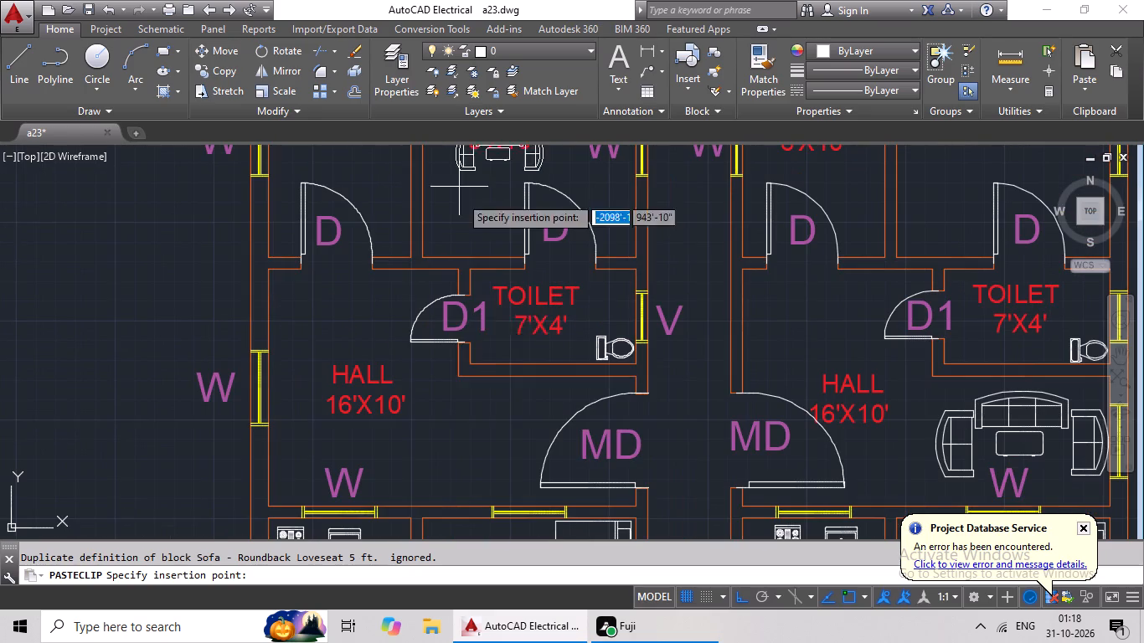
left_click(411, 476)
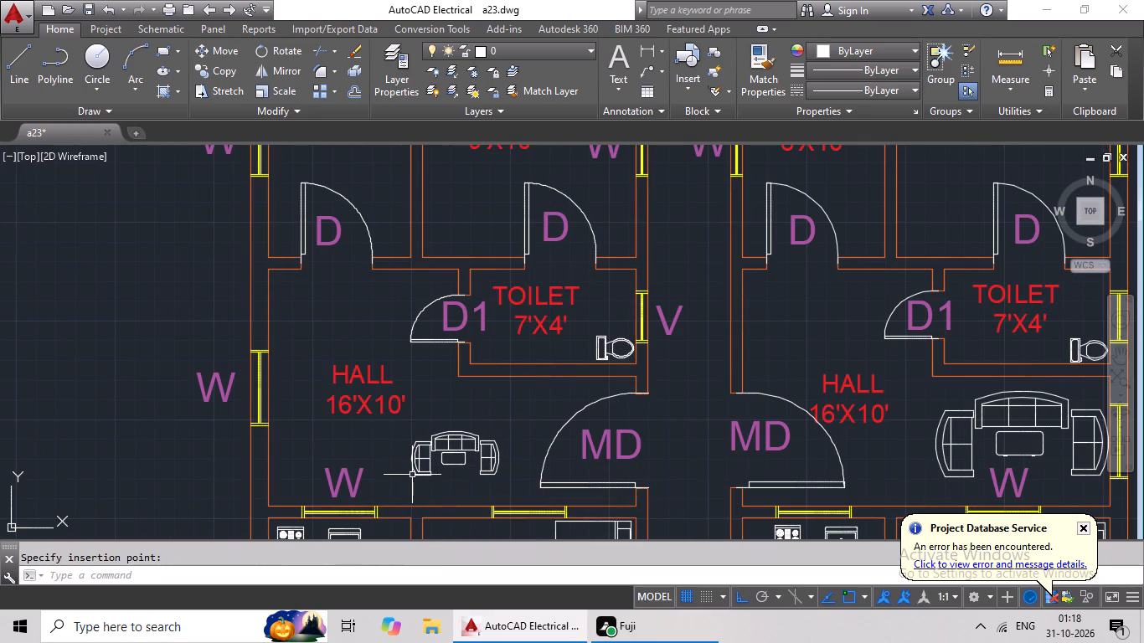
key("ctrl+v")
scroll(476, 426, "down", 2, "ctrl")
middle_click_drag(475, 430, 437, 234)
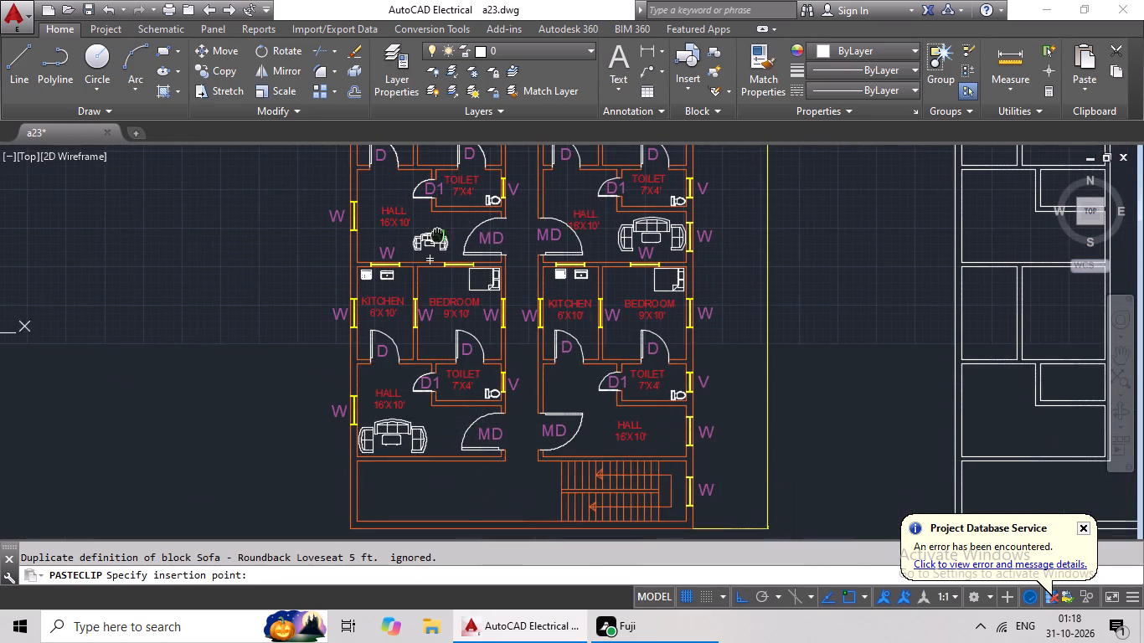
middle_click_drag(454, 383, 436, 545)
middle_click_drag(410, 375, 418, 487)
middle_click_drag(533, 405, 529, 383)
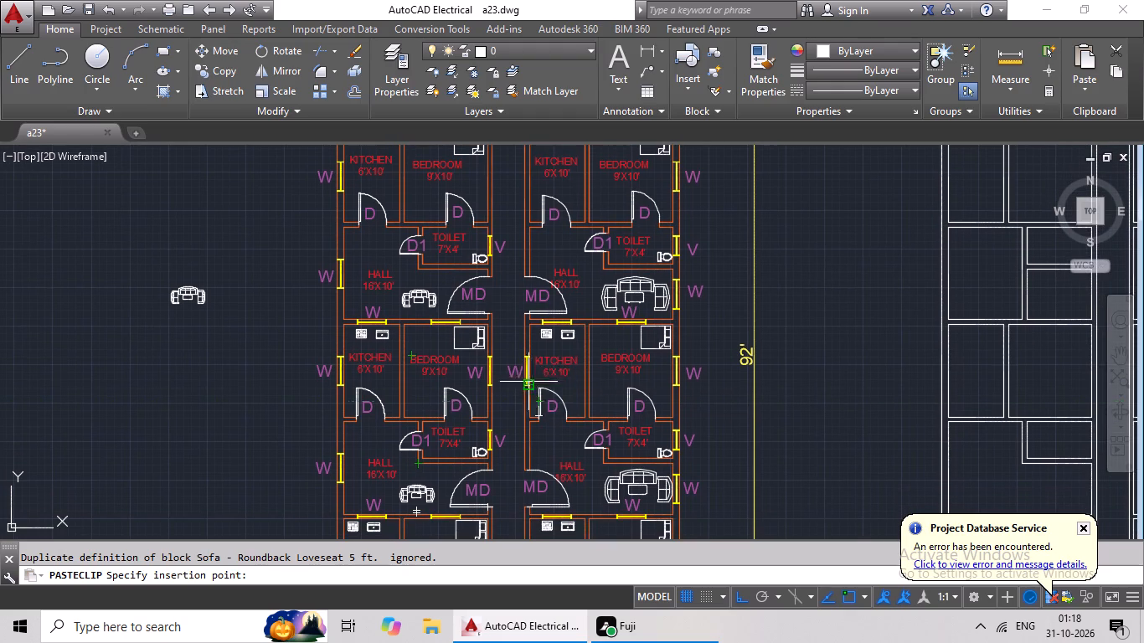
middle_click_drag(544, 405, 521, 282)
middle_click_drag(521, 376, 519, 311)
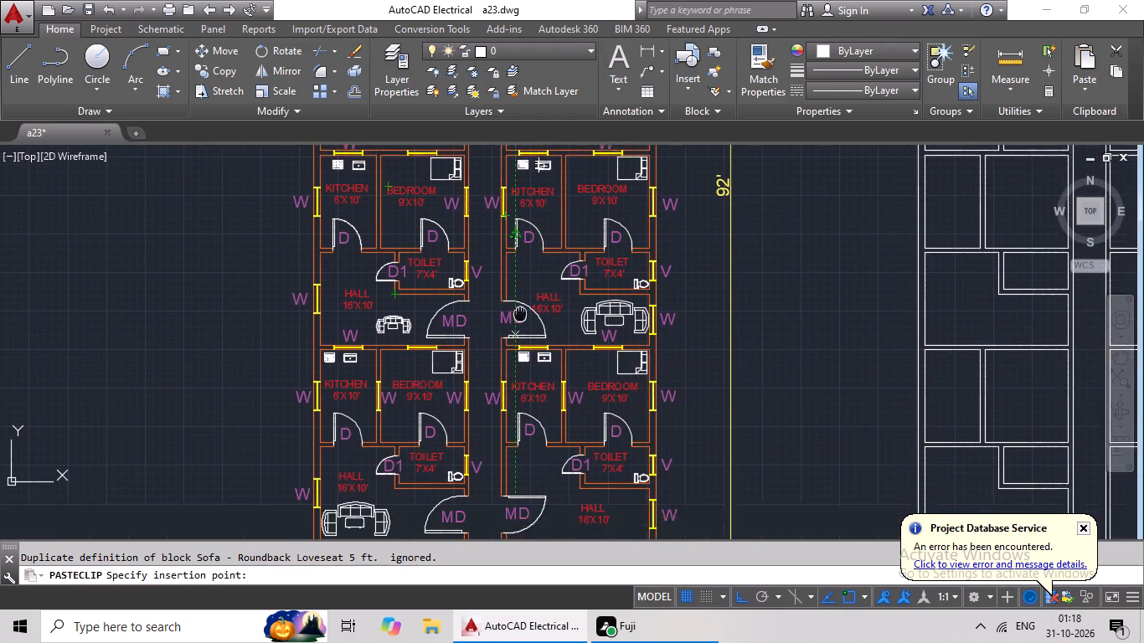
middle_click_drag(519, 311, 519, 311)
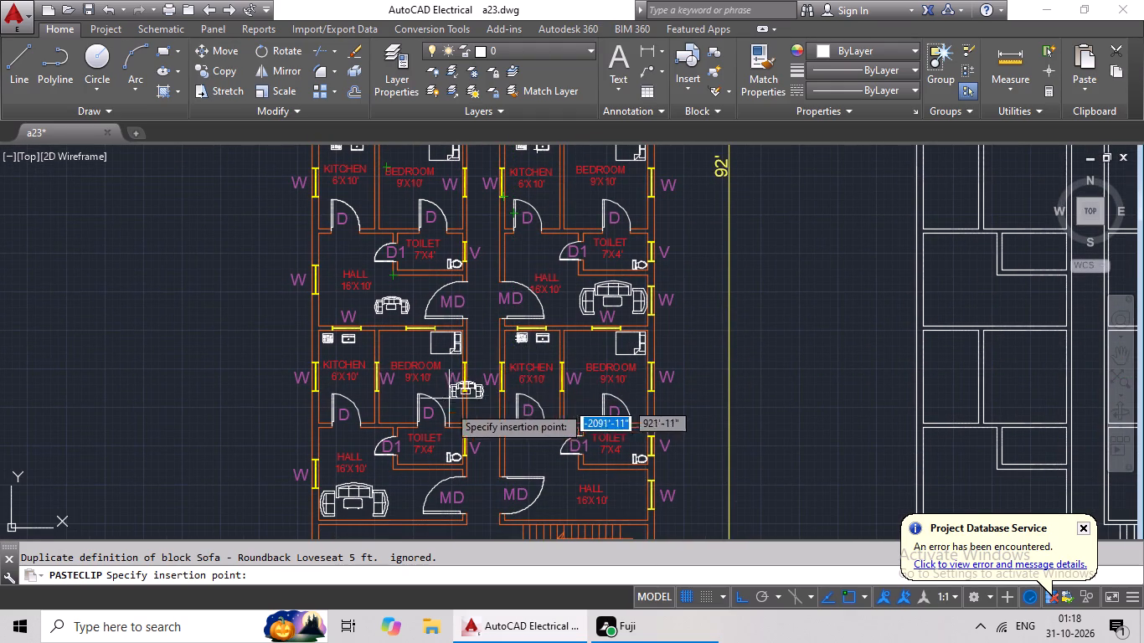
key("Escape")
Erase the spare sofa set outside the coloured plan.
scroll(604, 410, "down", 2)
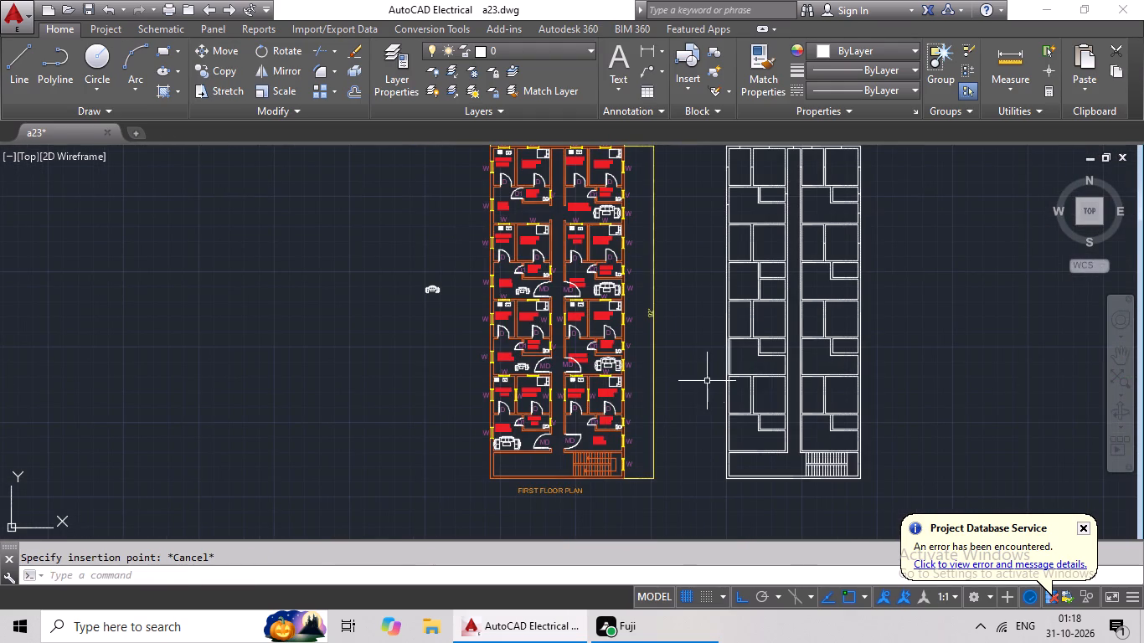
scroll(432, 261, "up", 2)
left_click_drag(438, 254, 472, 390)
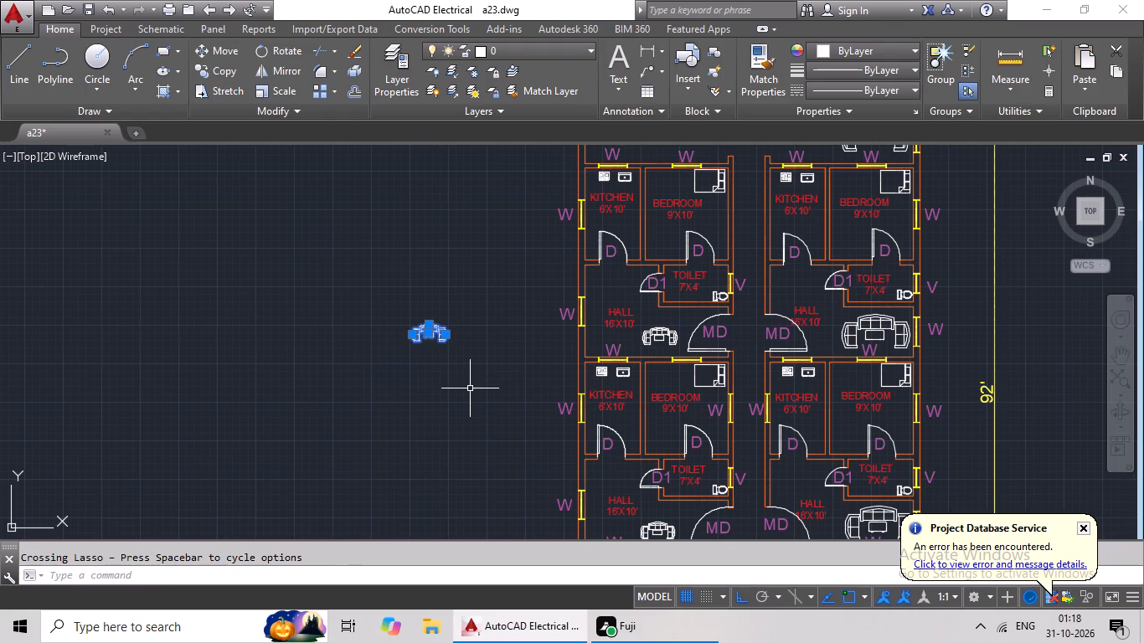
key("Delete")
In the white plan, draw a line across the wall above the left unit's second-row bedroom, at the bedroom's midpoint.
scroll(508, 314, "down", 2)
middle_click_drag(491, 342, 66, 447)
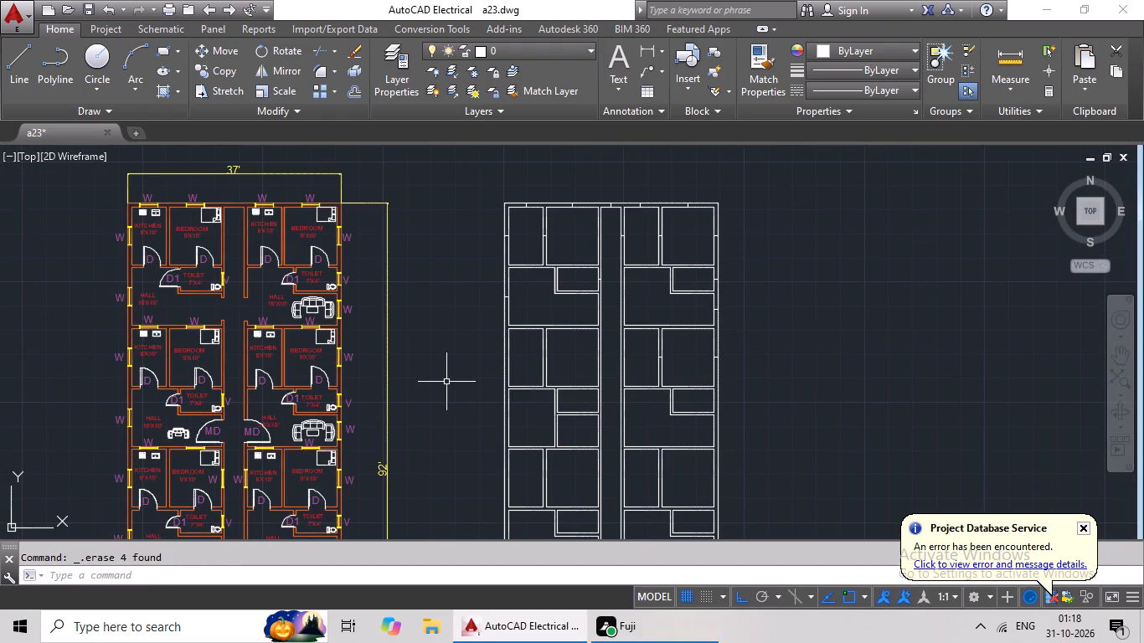
left_click(26, 64)
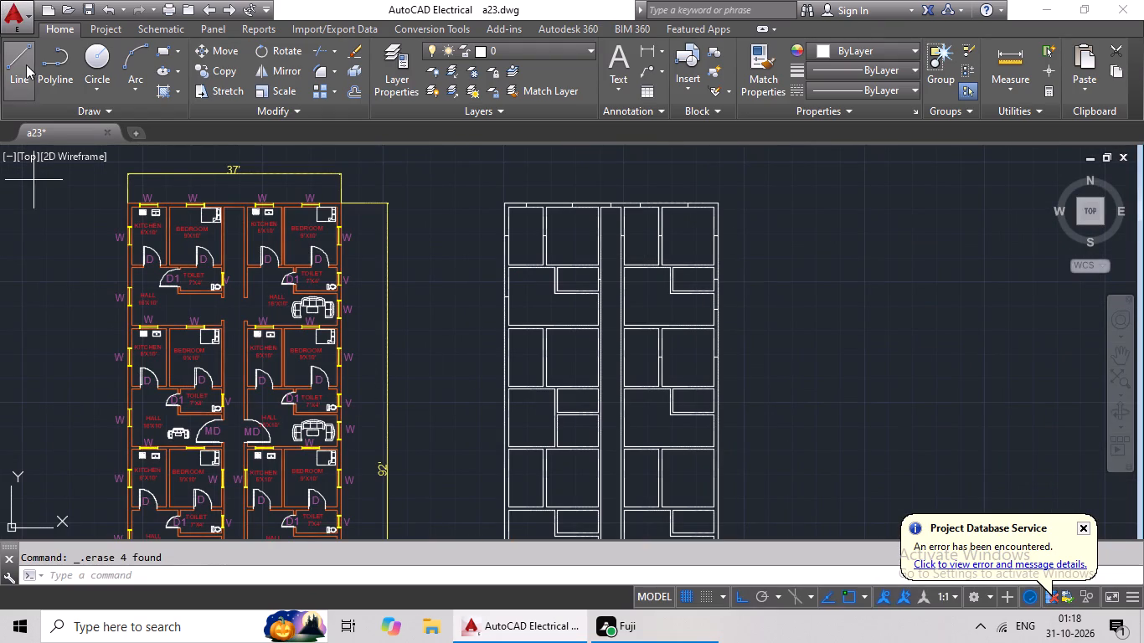
middle_click_drag(561, 249, 417, 268)
middle_click_drag(523, 306, 523, 297)
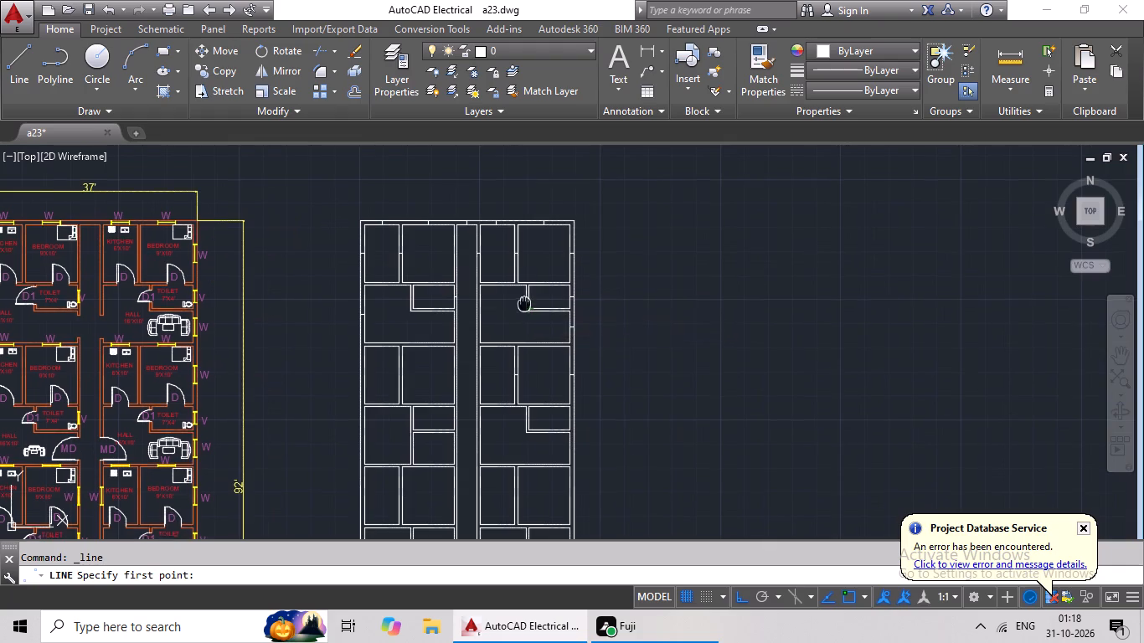
middle_click_drag(523, 297, 520, 278)
scroll(480, 288, "up", 3)
scroll(509, 278, "down", 1)
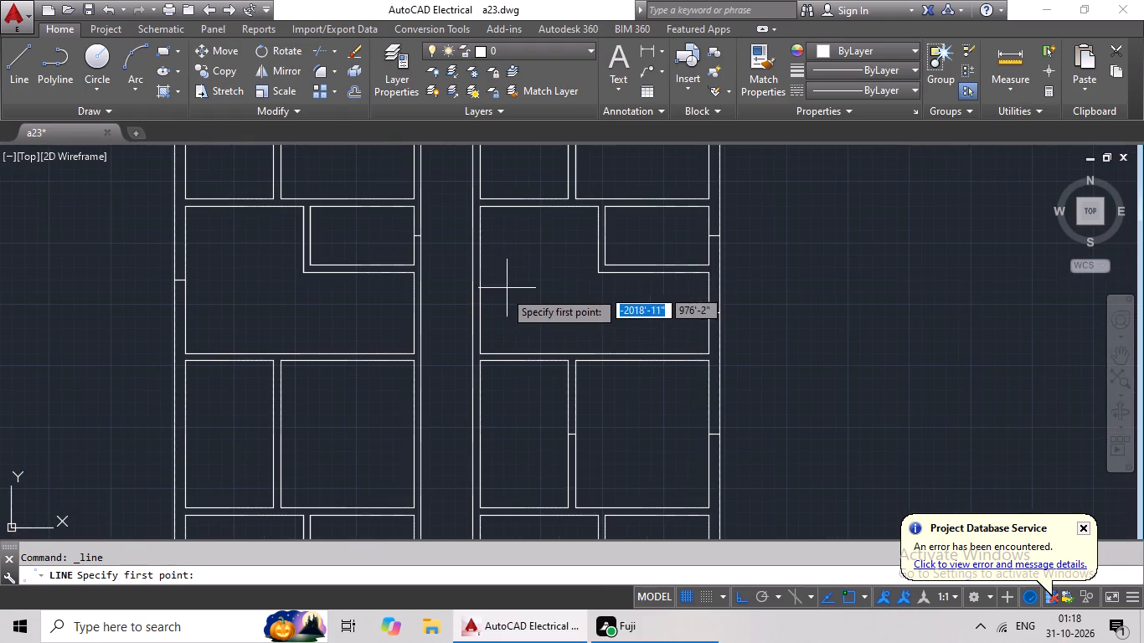
middle_click_drag(514, 300, 513, 253)
middle_click_drag(526, 260, 519, 220)
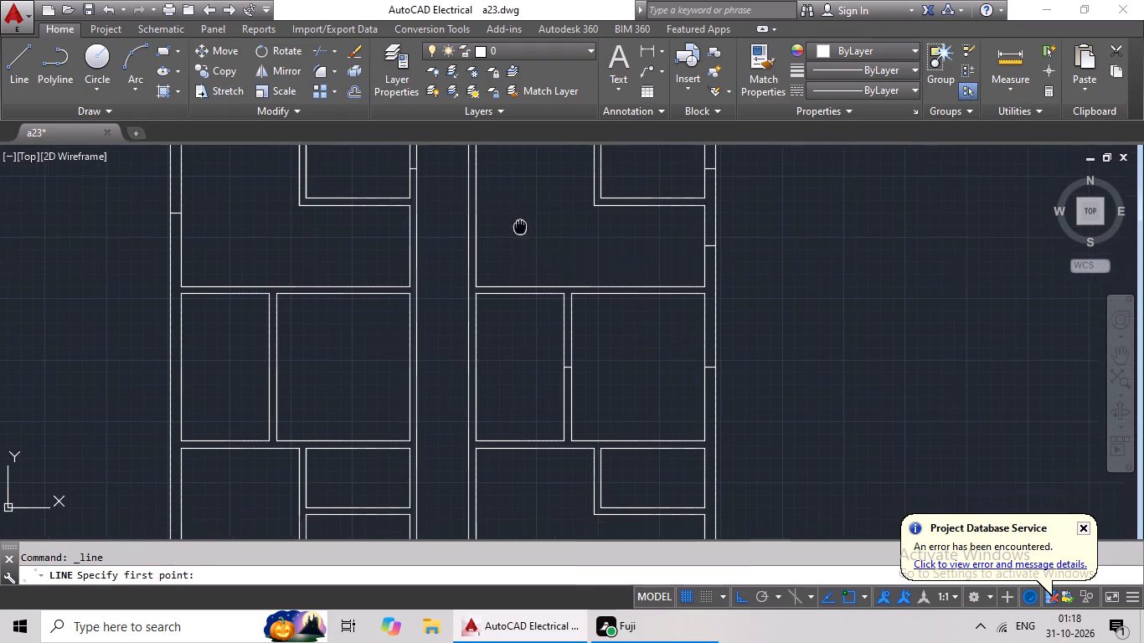
middle_click_drag(519, 220, 518, 206)
middle_click_drag(388, 296, 470, 254)
scroll(409, 224, "up", 2)
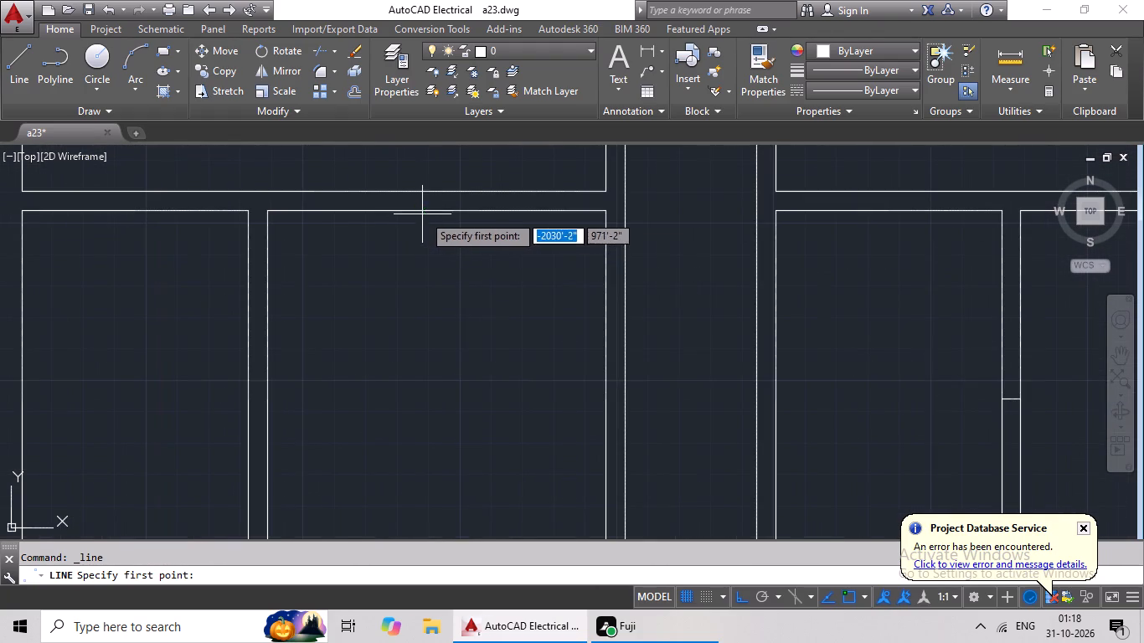
left_click(440, 208)
left_click(439, 187)
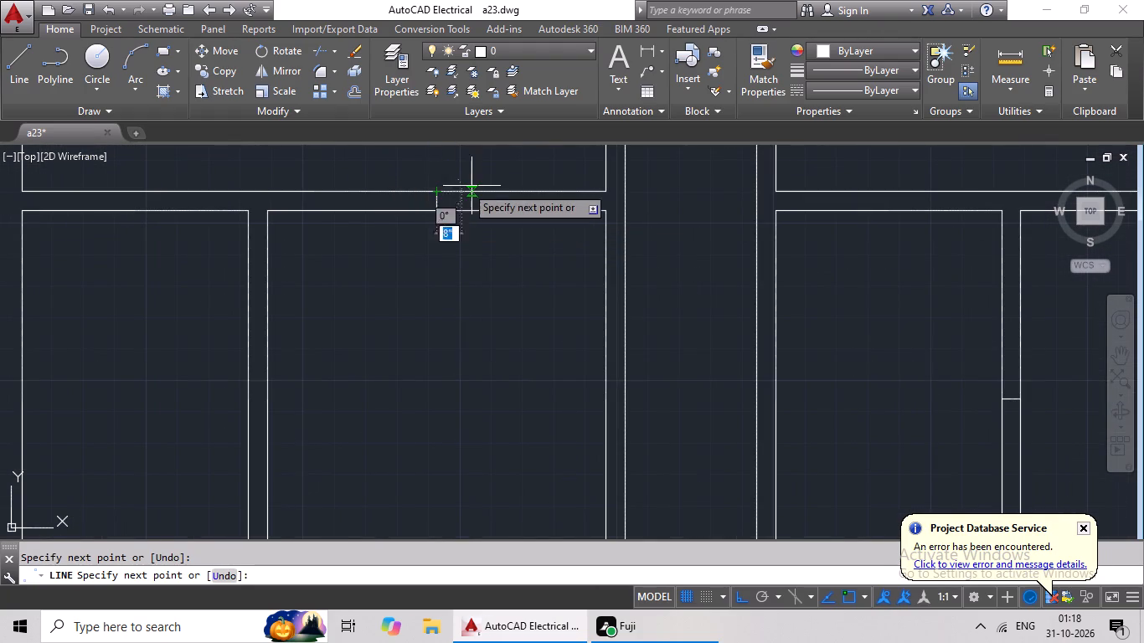
key("Escape")
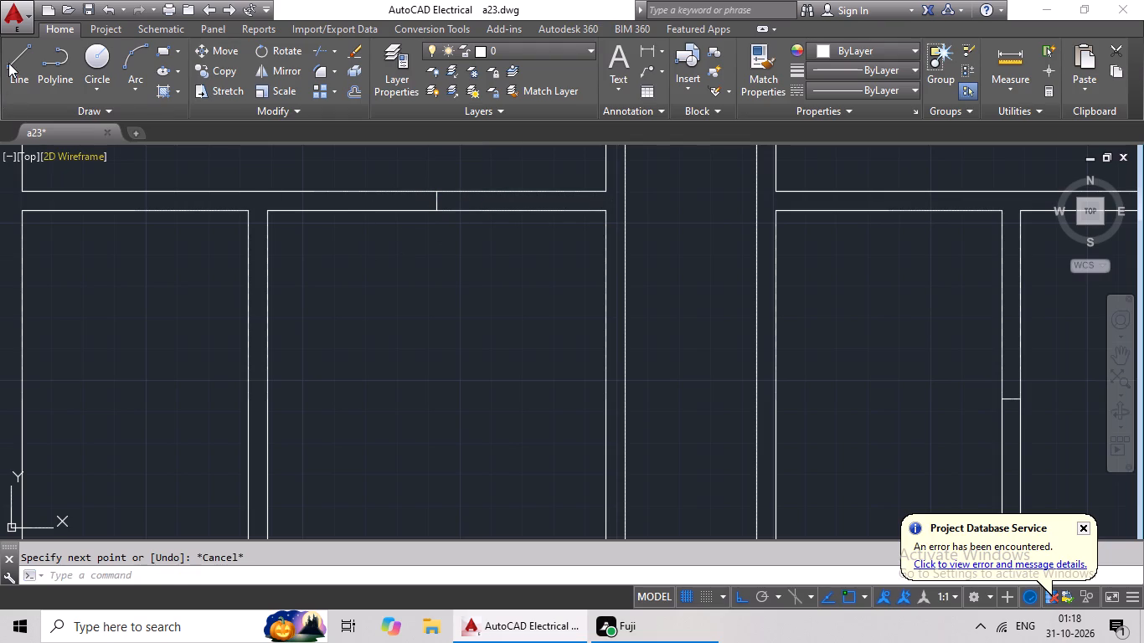
Draw a line across the partition between the same row's kitchen and bedroom, at the partition's midpoint.
left_click(8, 63)
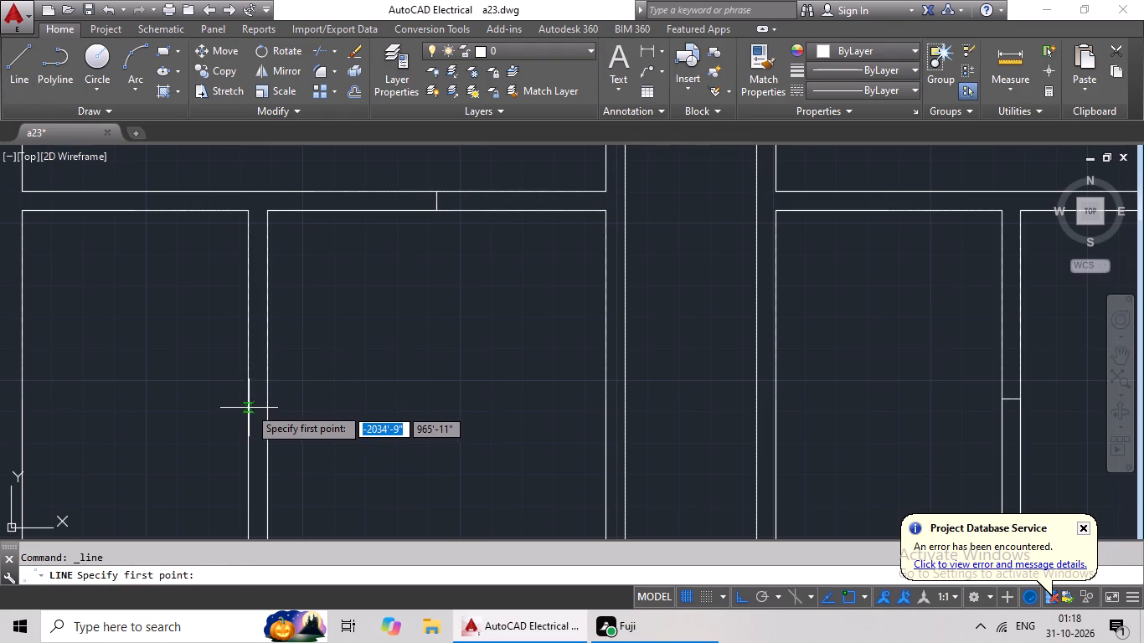
left_click(248, 406)
left_click_drag(263, 403, 273, 399)
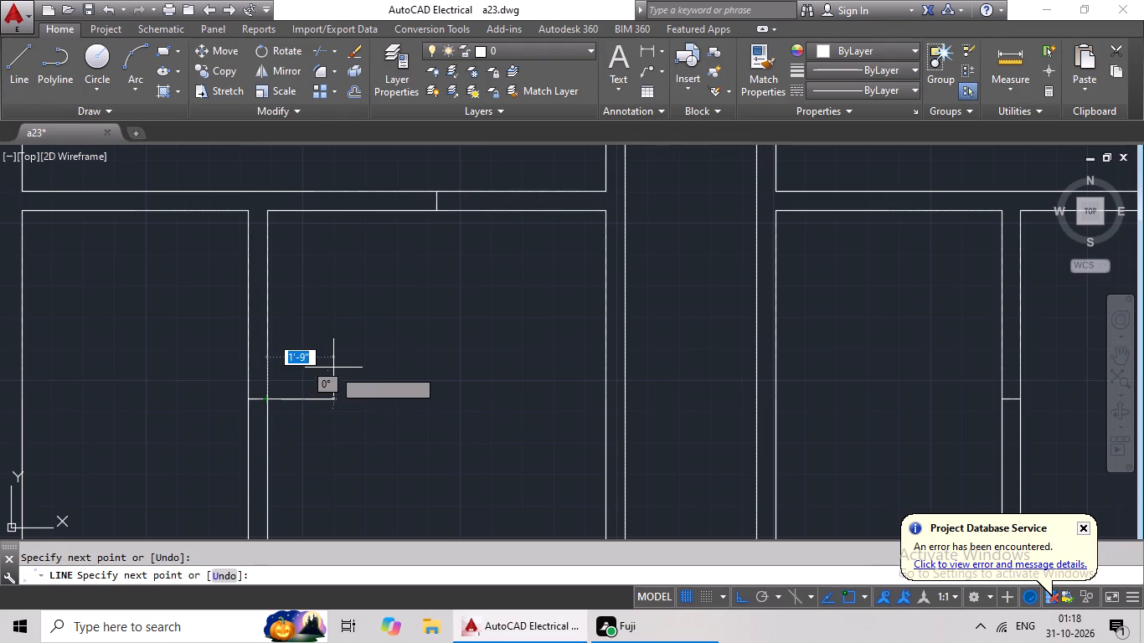
key("Escape")
Draw a line across the wall above the left unit's second-row kitchen, at the kitchen's midpoint.
scroll(380, 314, "down", 2)
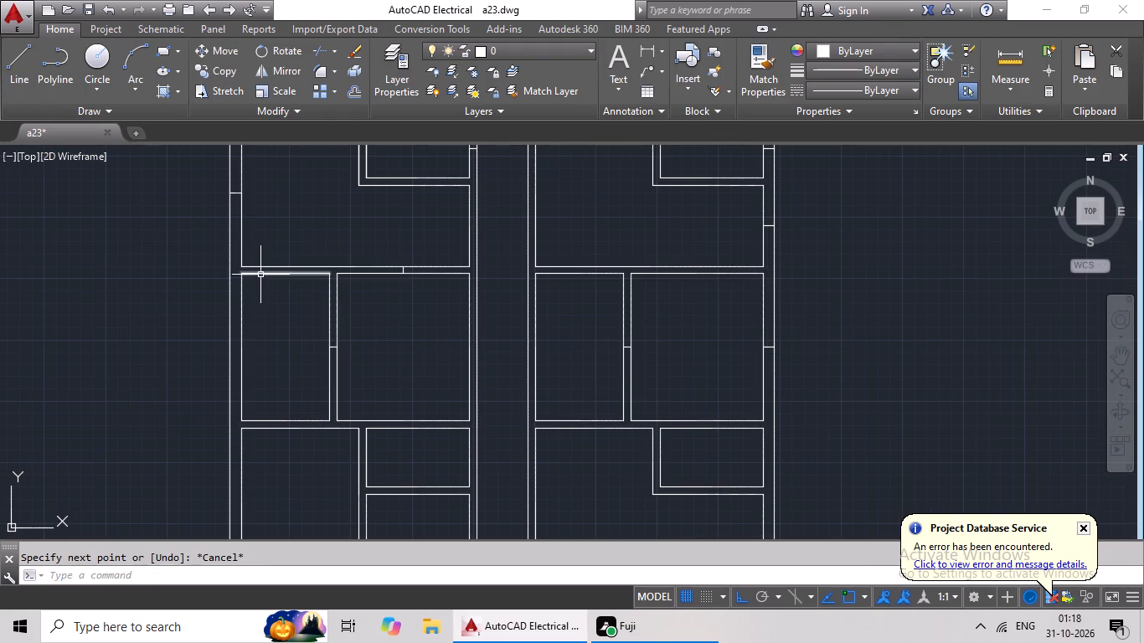
left_click(8, 74)
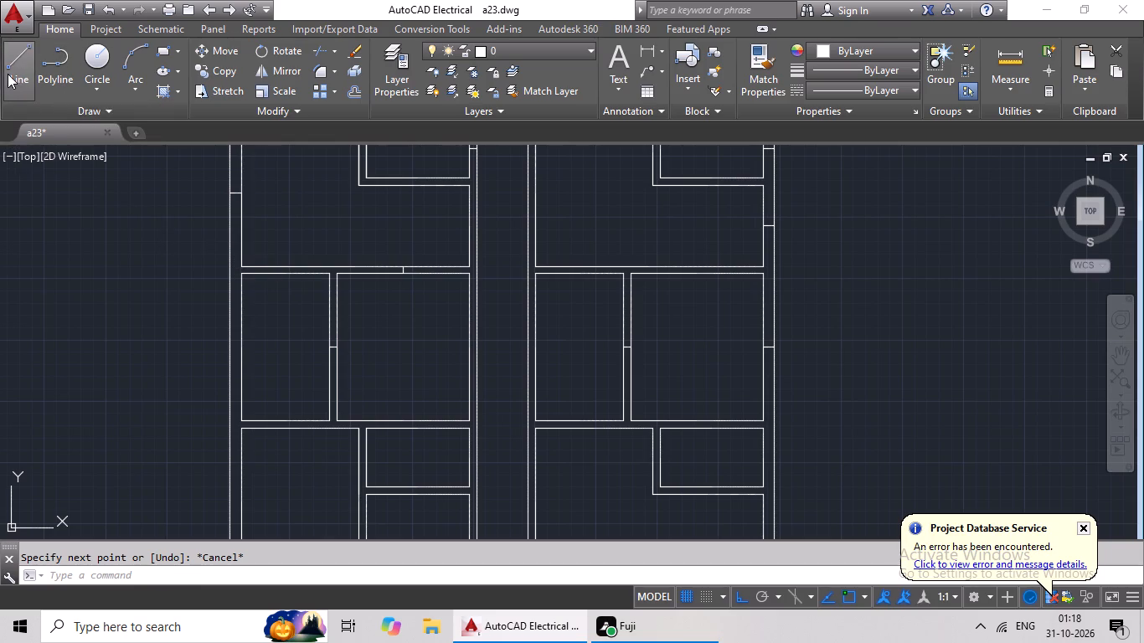
scroll(285, 273, "up", 3)
left_click(285, 273)
left_click(284, 246)
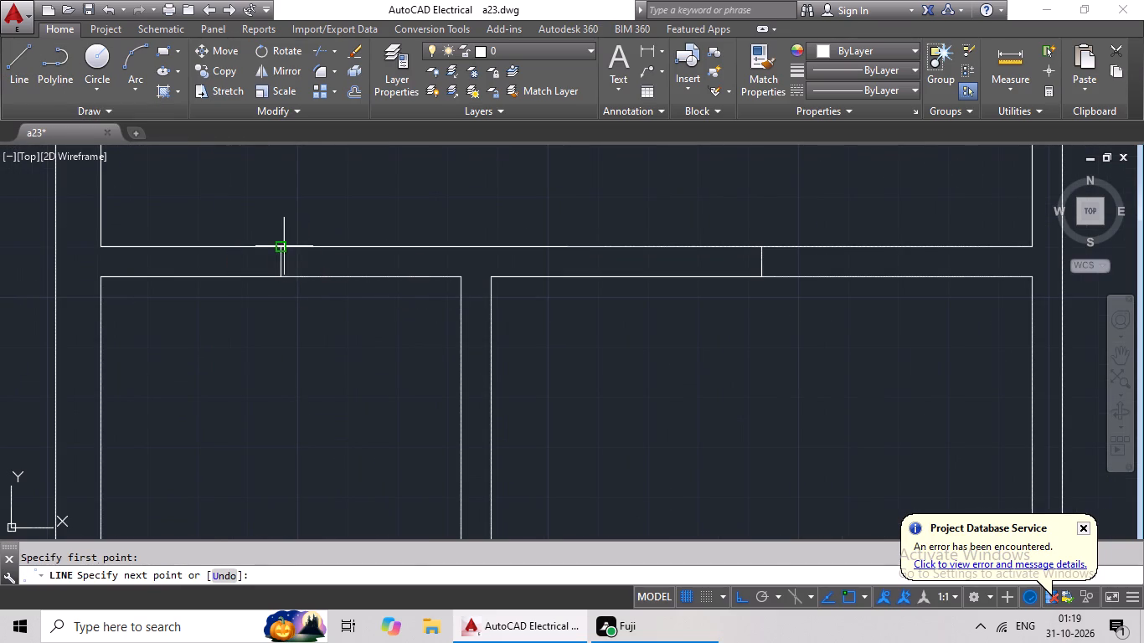
key("Escape")
Draw a line across the outer wall beside the left unit's second-row kitchen, at the kitchen's midpoint.
left_click(32, 80)
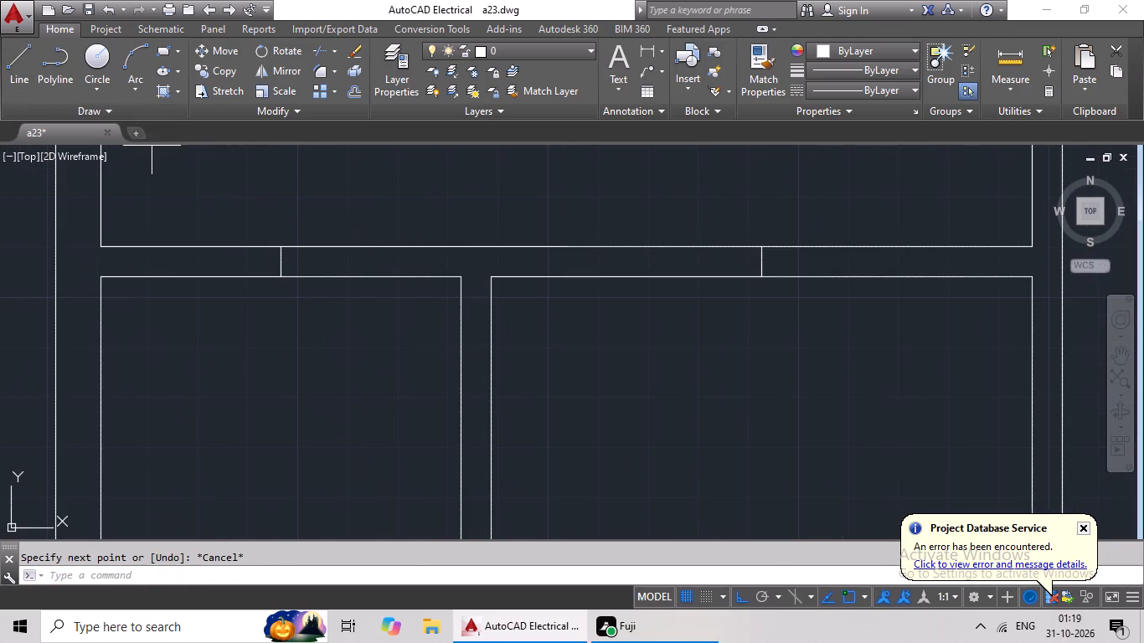
scroll(355, 400, "down", 1)
middle_click_drag(357, 413, 437, 266)
scroll(386, 363, "down", 1)
middle_click_drag(386, 363, 398, 328)
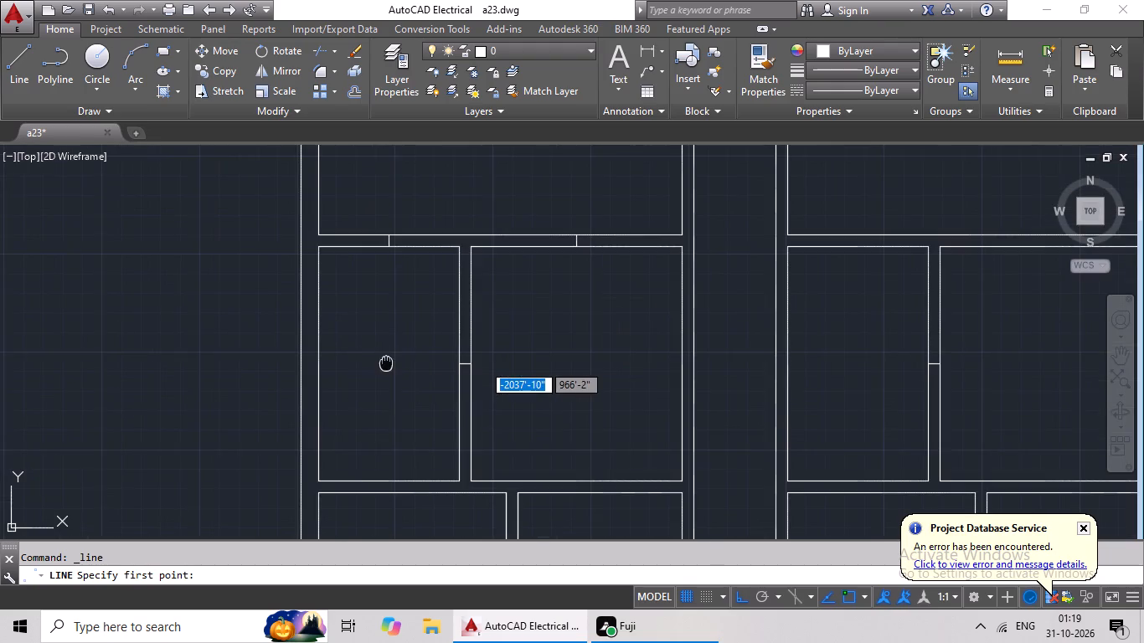
middle_click_drag(398, 328, 404, 309)
left_click(335, 309)
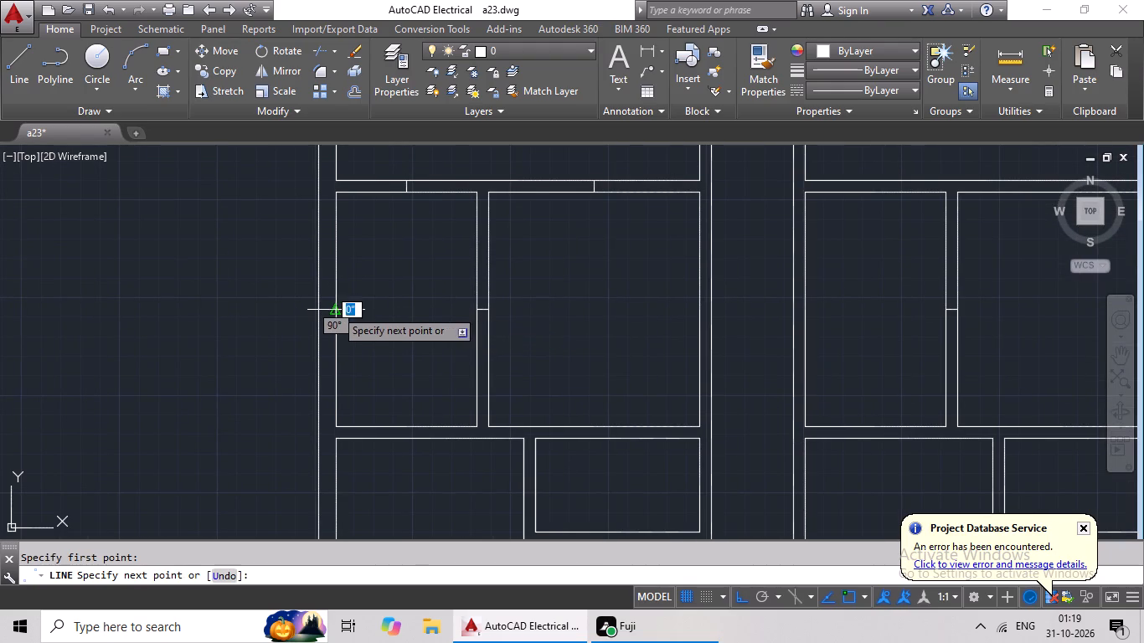
left_click(319, 304)
key("Escape")
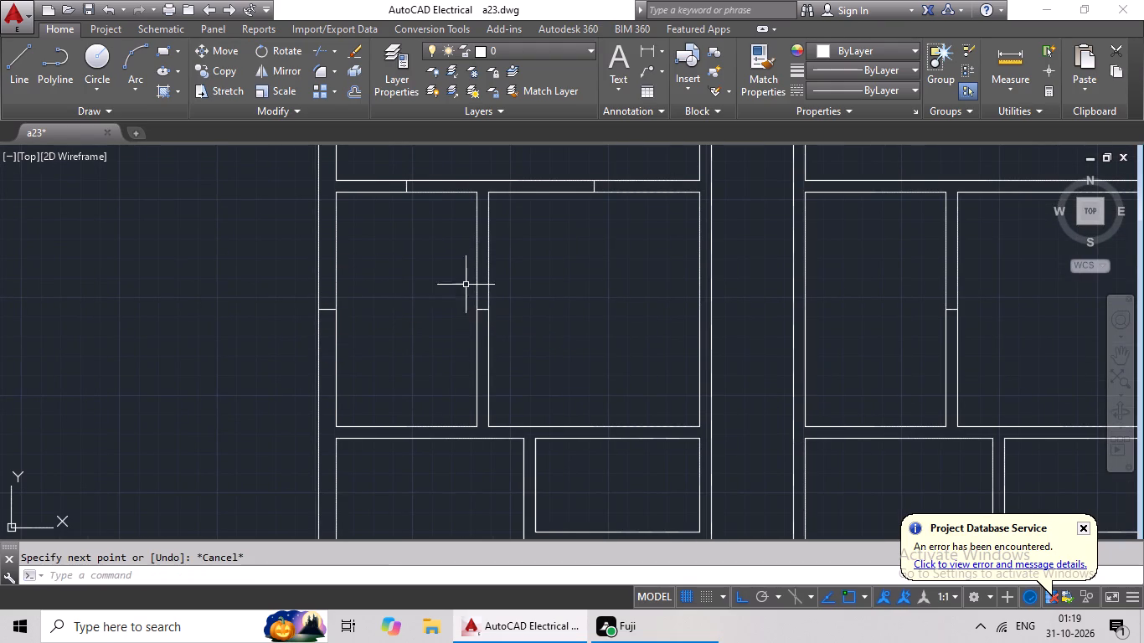
Draw a line across the wall above the right unit's second-row bedroom, at the bedroom's midpoint.
scroll(477, 286, "down", 2)
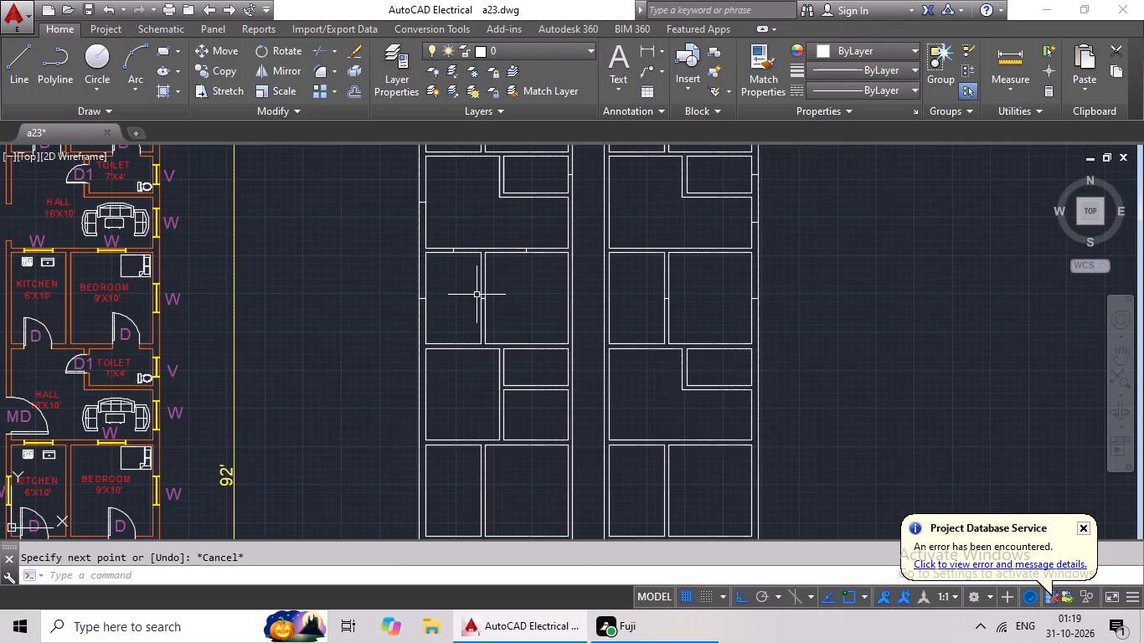
left_click(10, 64)
scroll(711, 246, "up", 1)
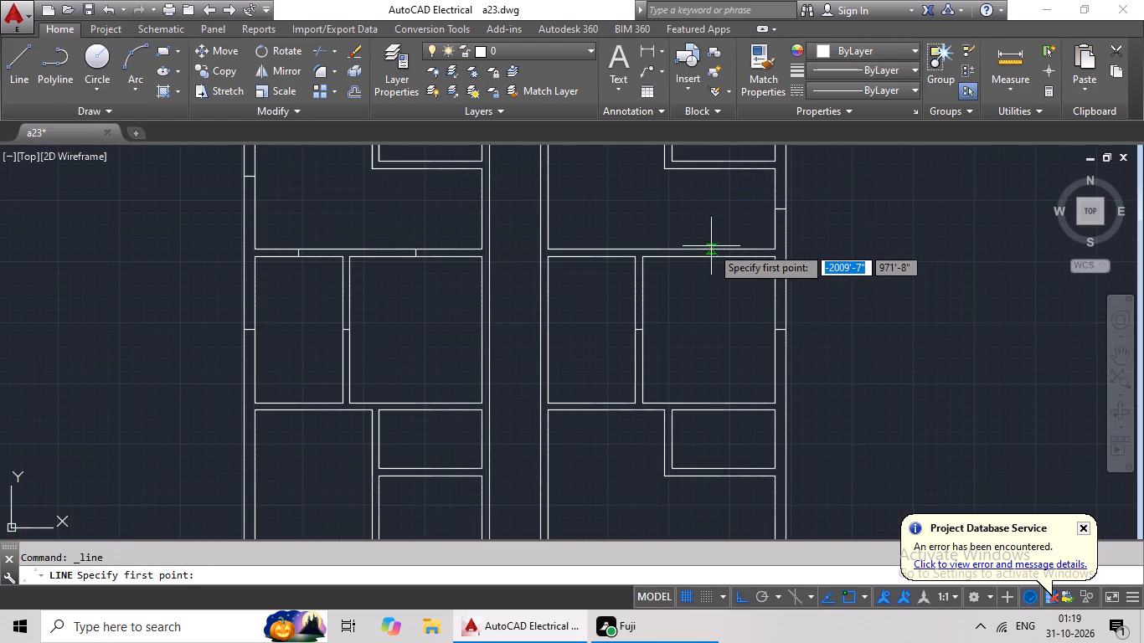
scroll(711, 248, "up", 2)
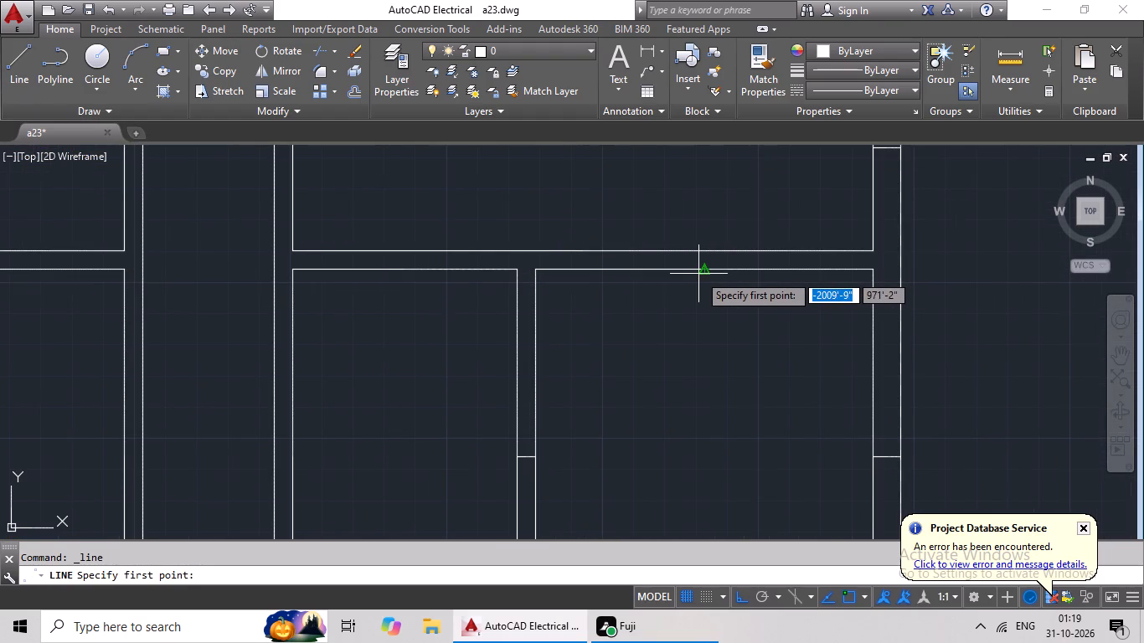
left_click(702, 271)
left_click(703, 249)
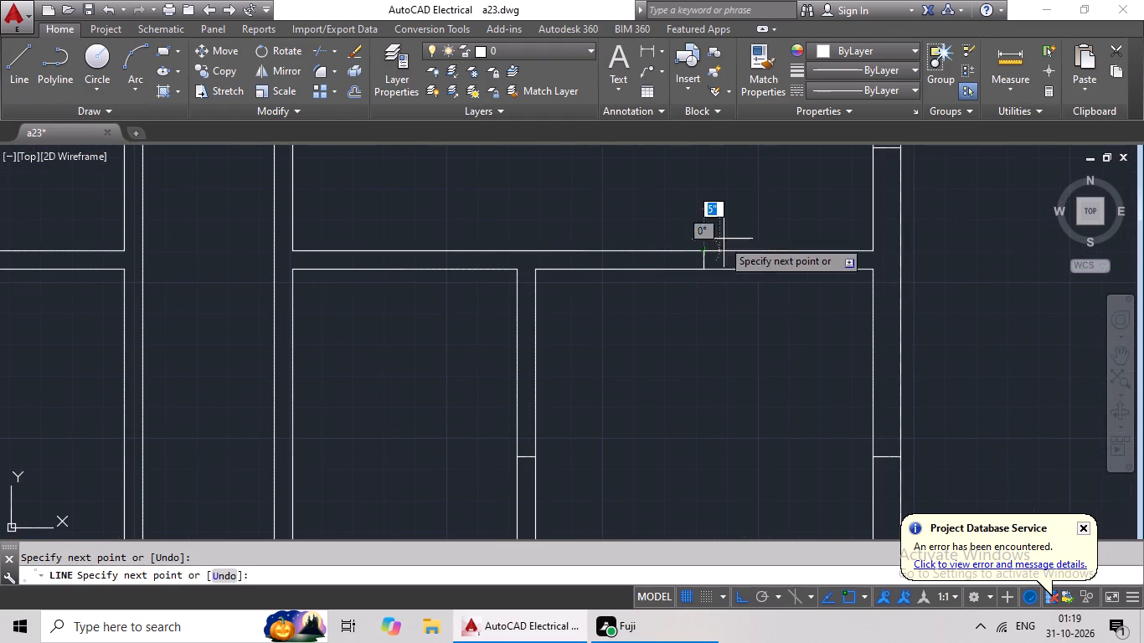
key("Escape")
Draw a line across the wall above the right unit's second-row kitchen, at the kitchen's midpoint.
left_click(18, 65)
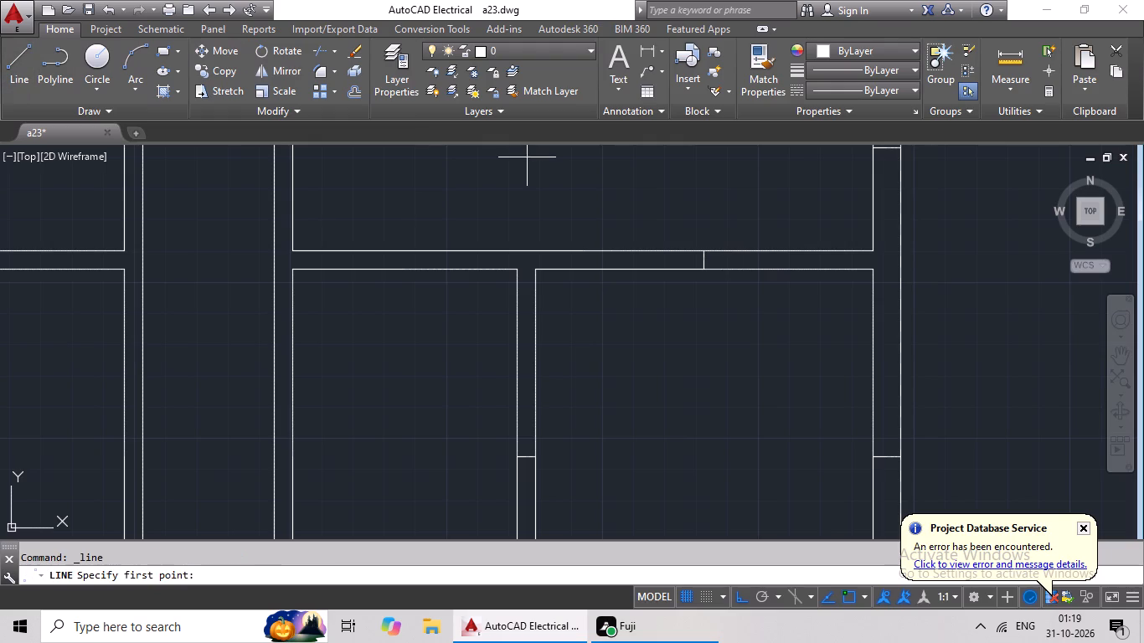
left_click(403, 270)
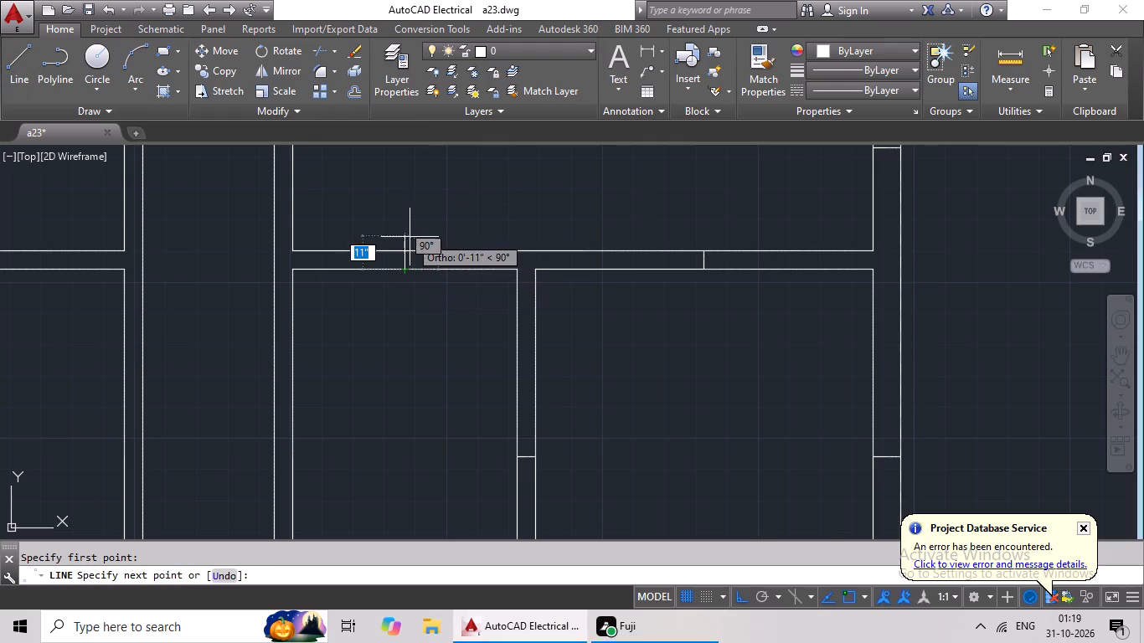
left_click(405, 248)
key("Escape")
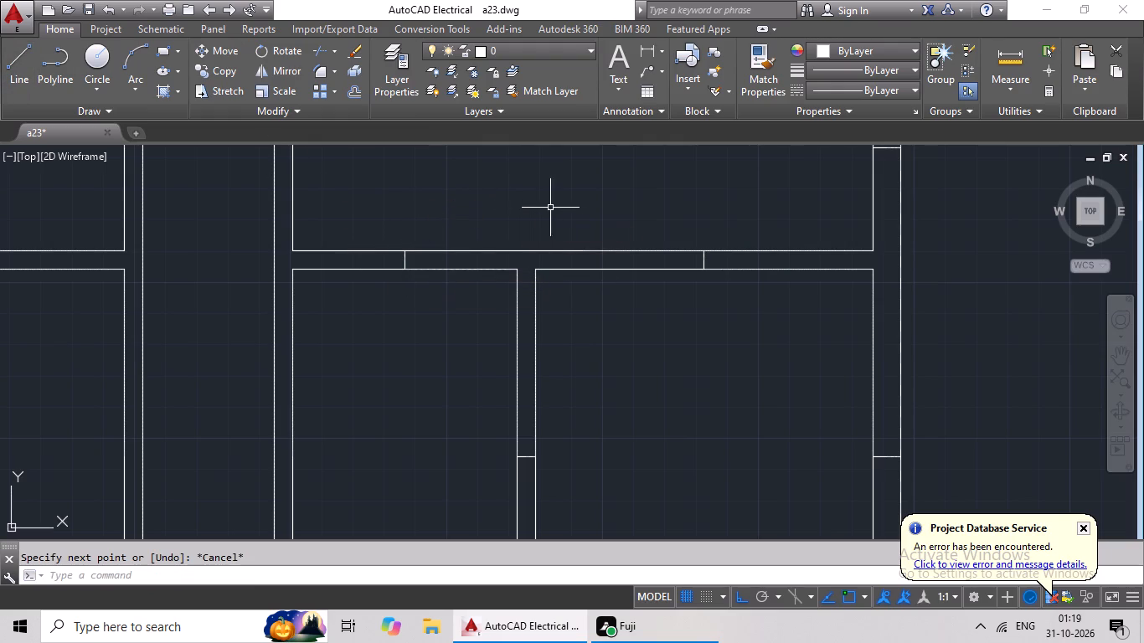
Draw a line across the outer wall of the left unit's hall below the second-row kitchen, at the hall's midpoint.
left_click(33, 68)
scroll(370, 193, "down", 1)
middle_click_drag(375, 232, 500, 171)
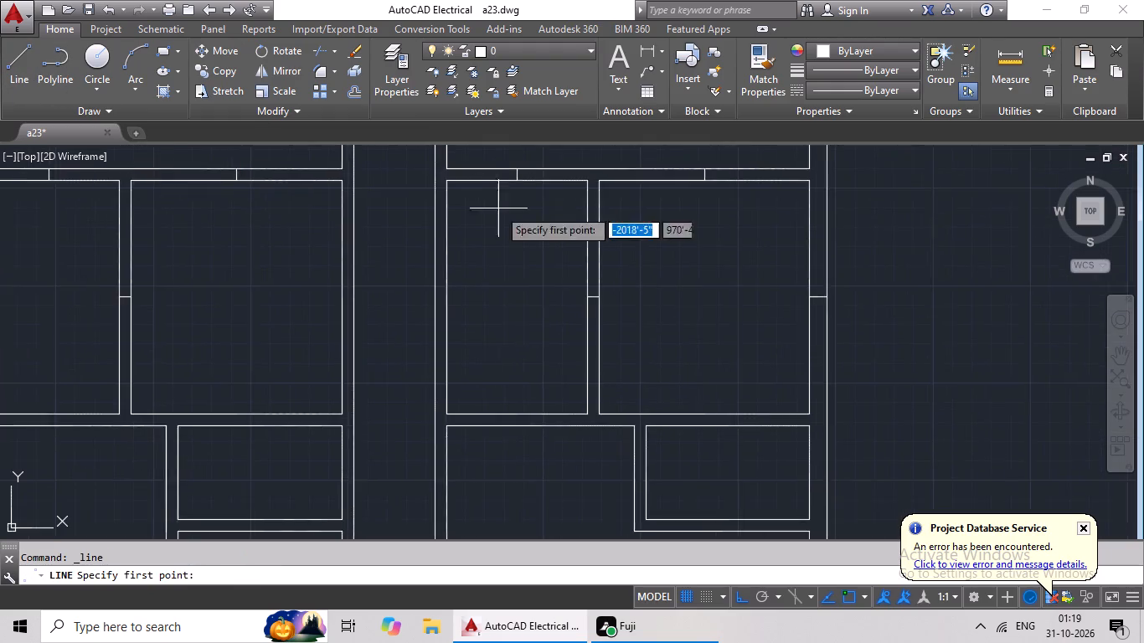
scroll(494, 243, "down", 1)
middle_click_drag(493, 263, 542, 180)
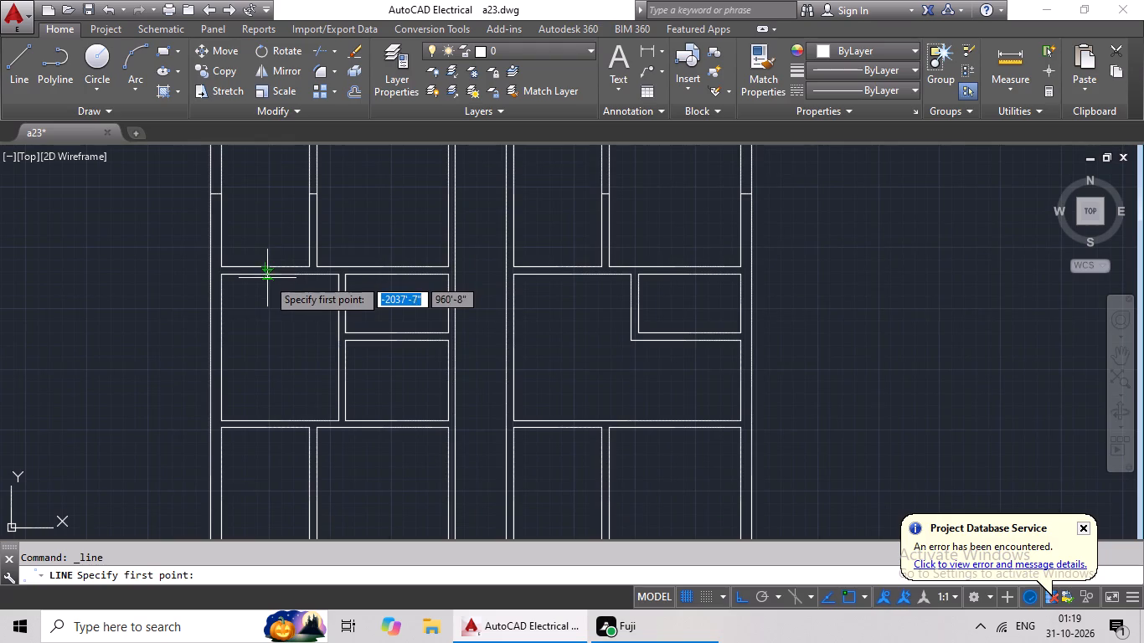
scroll(245, 329, "up", 2)
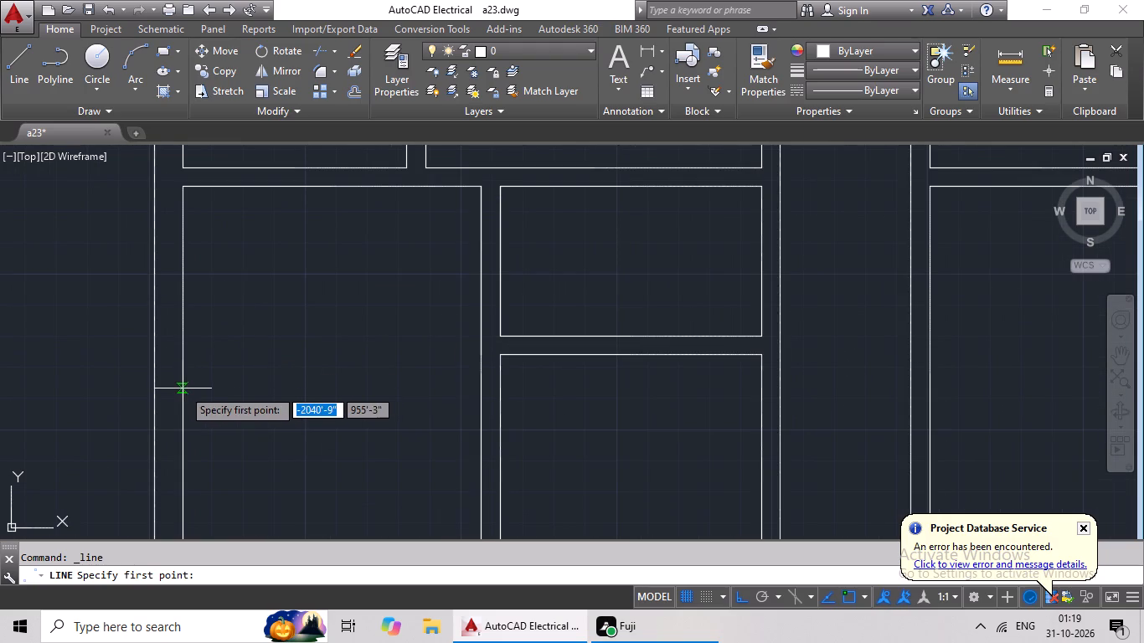
left_click(183, 375)
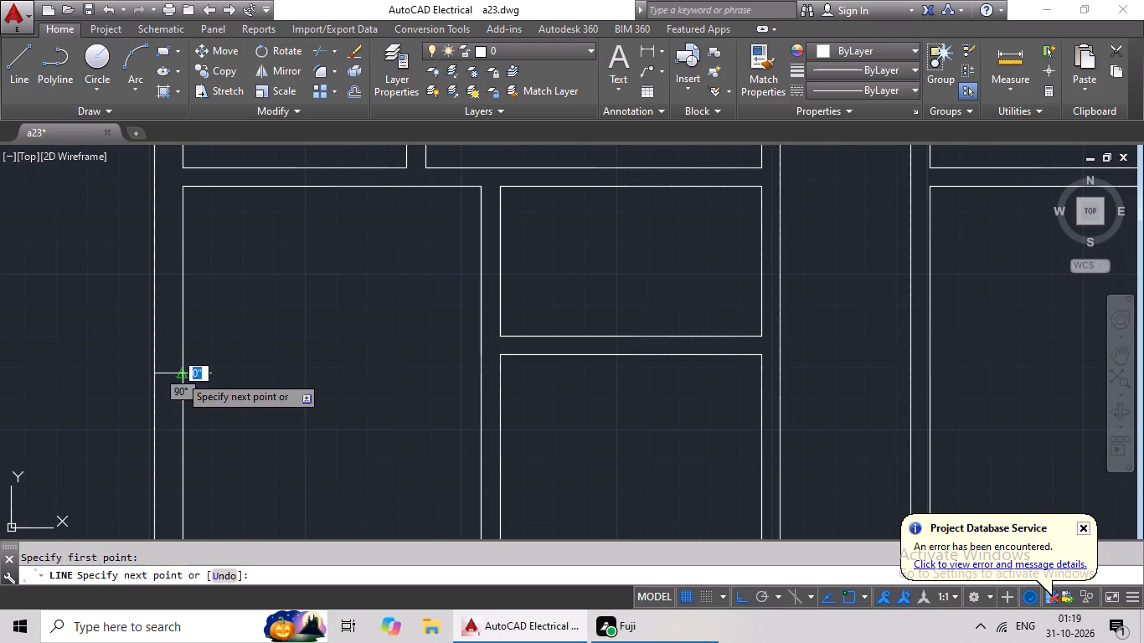
left_click_drag(155, 376, 172, 370)
key("Escape")
Extend that hall's lower wall line and the upper line of the bedroom below it across the adjoining partition gaps.
scroll(399, 327, "down", 3)
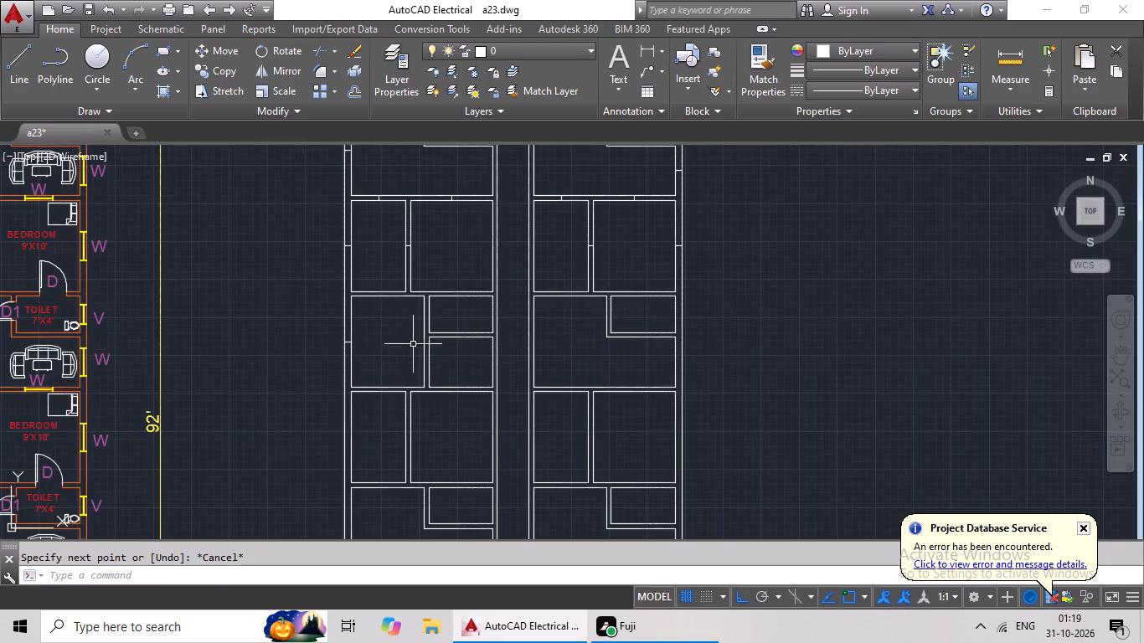
scroll(444, 368, "up", 2)
key("Escape")
key("Escape")
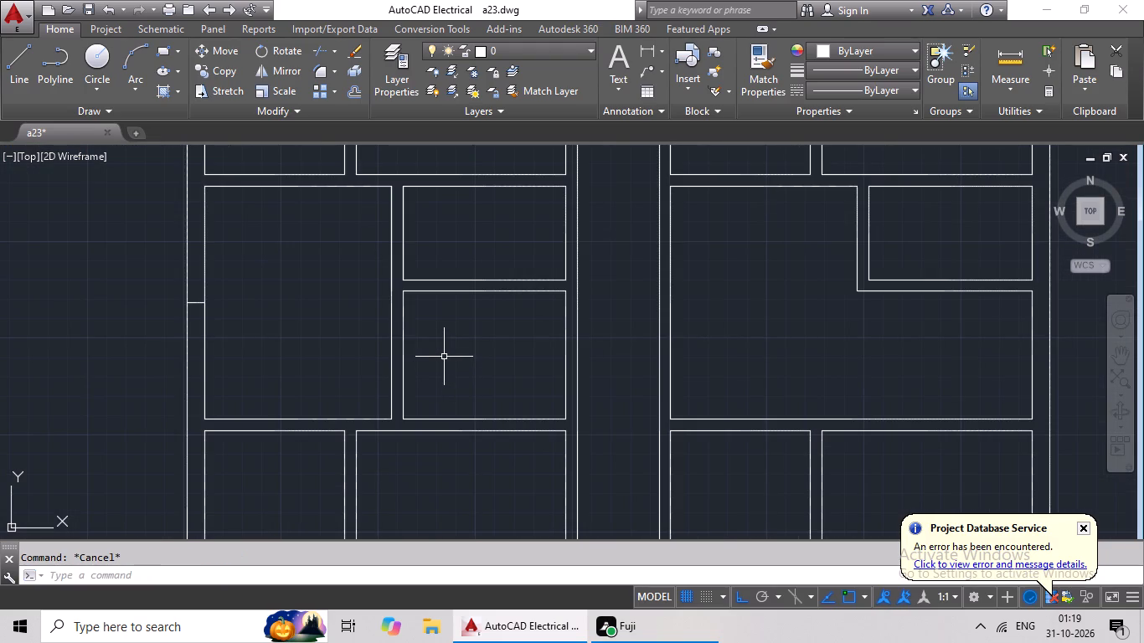
key("e")
key("x")
key("space")
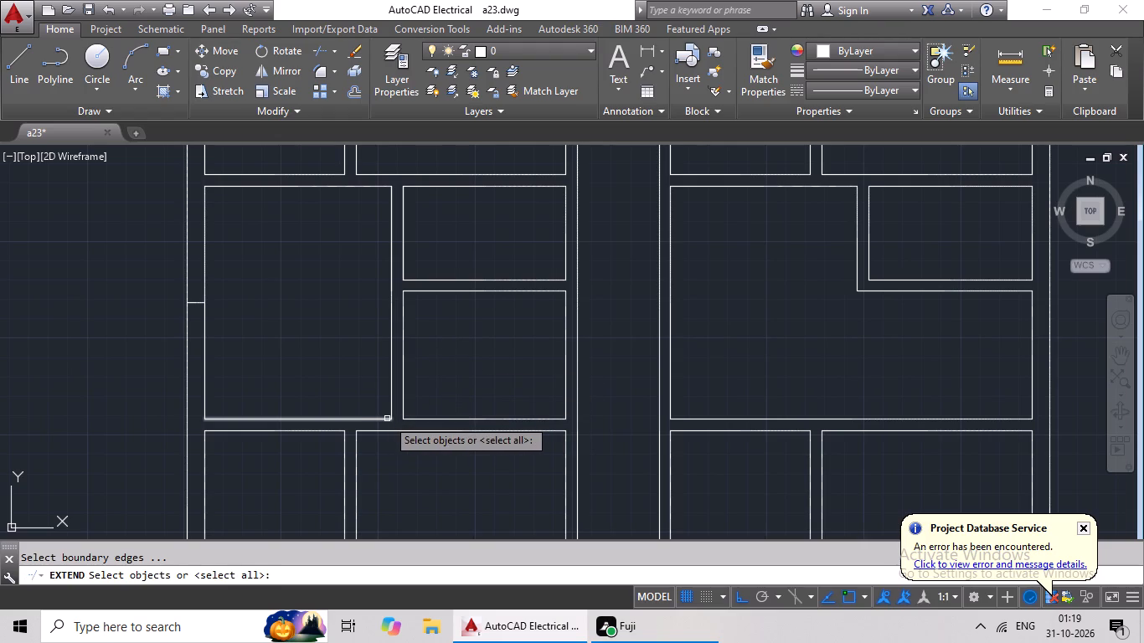
key("space")
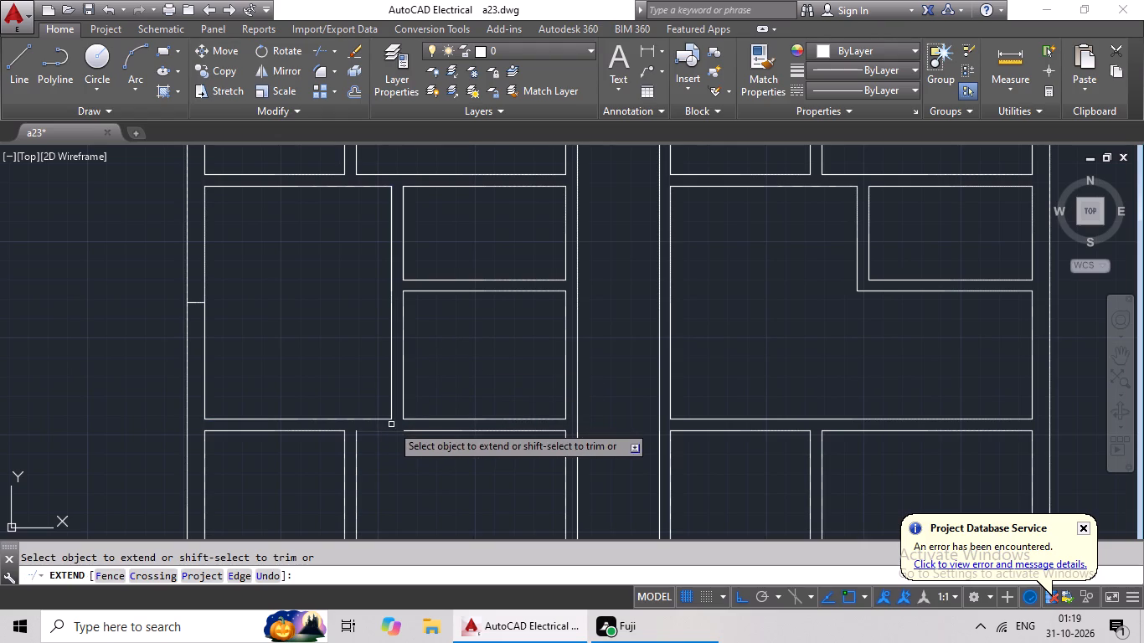
left_click(358, 432)
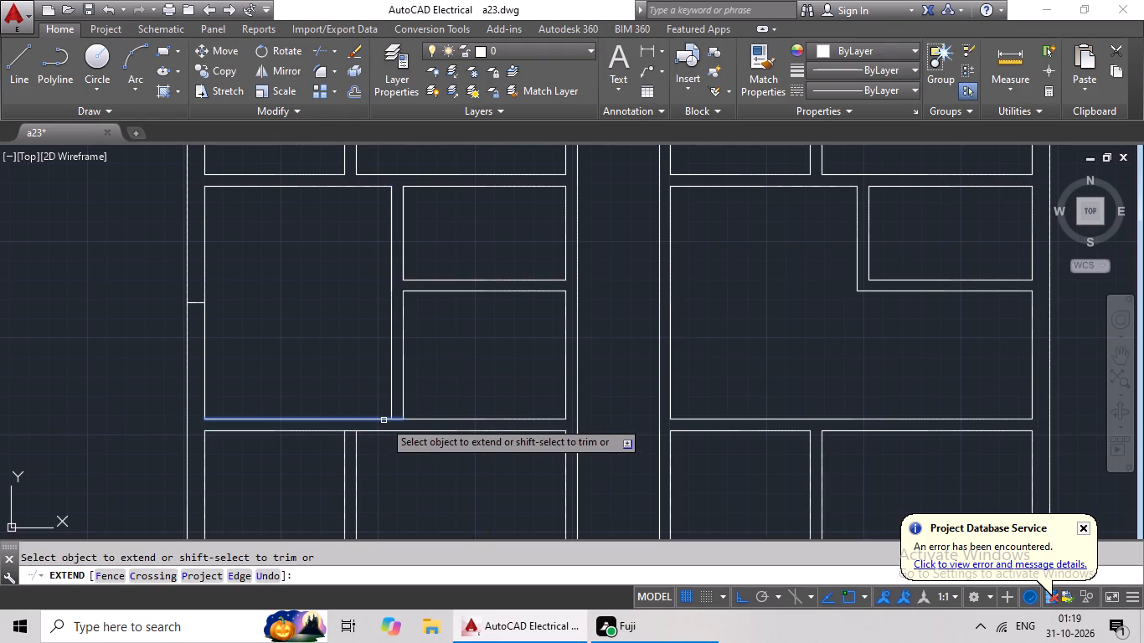
left_click(384, 420)
scroll(424, 437, "up", 2)
scroll(391, 343, "down", 1)
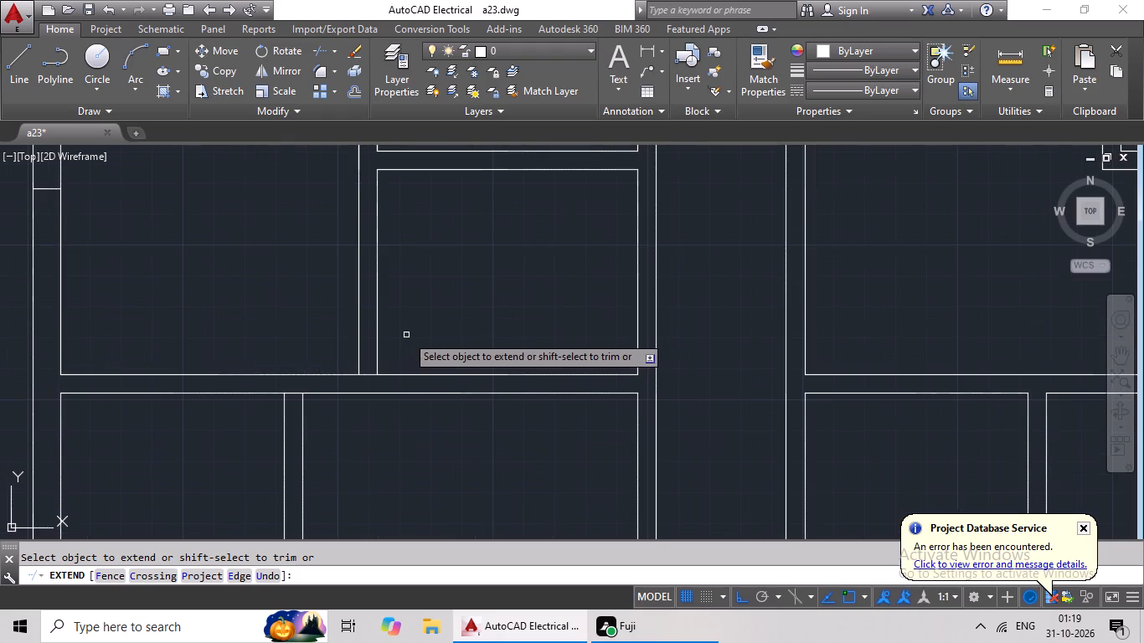
Extend the enclosed room below the left unit's toilet: its upper line to the hall partition and outer wall, its lower line to the outer wall.
scroll(406, 333, "down", 1)
middle_click_drag(414, 319, 387, 382)
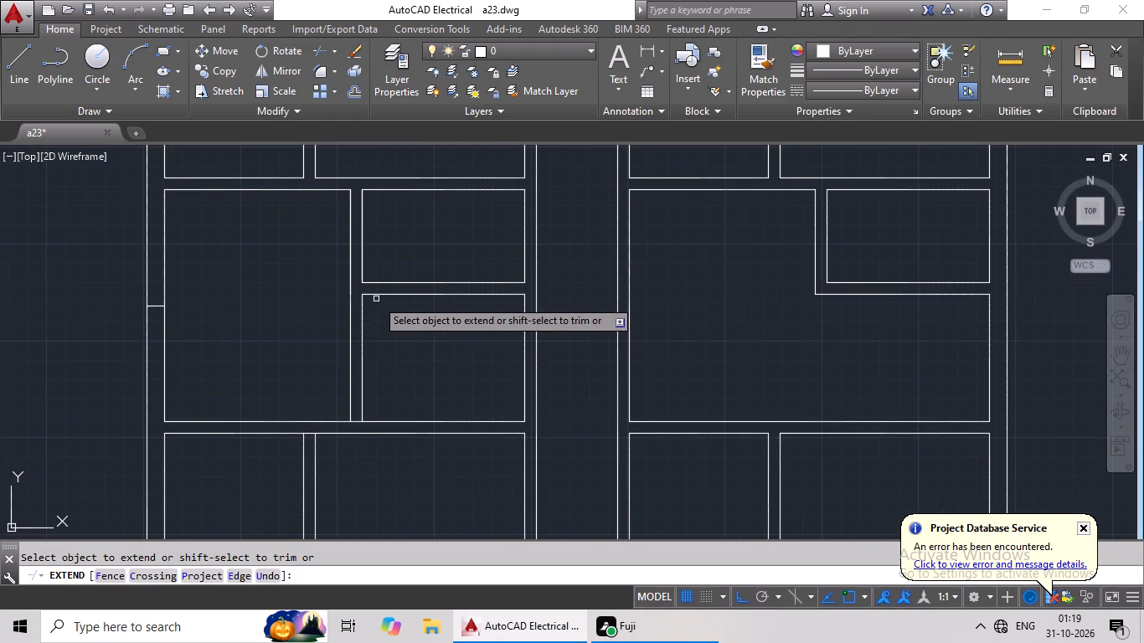
left_click(368, 295)
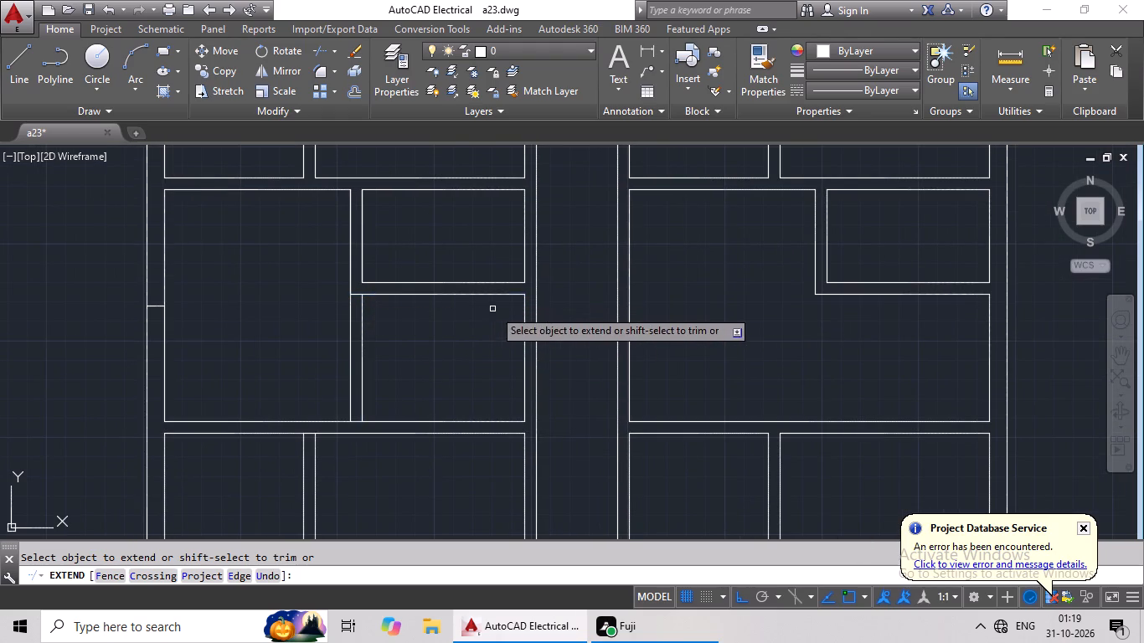
left_click(510, 296)
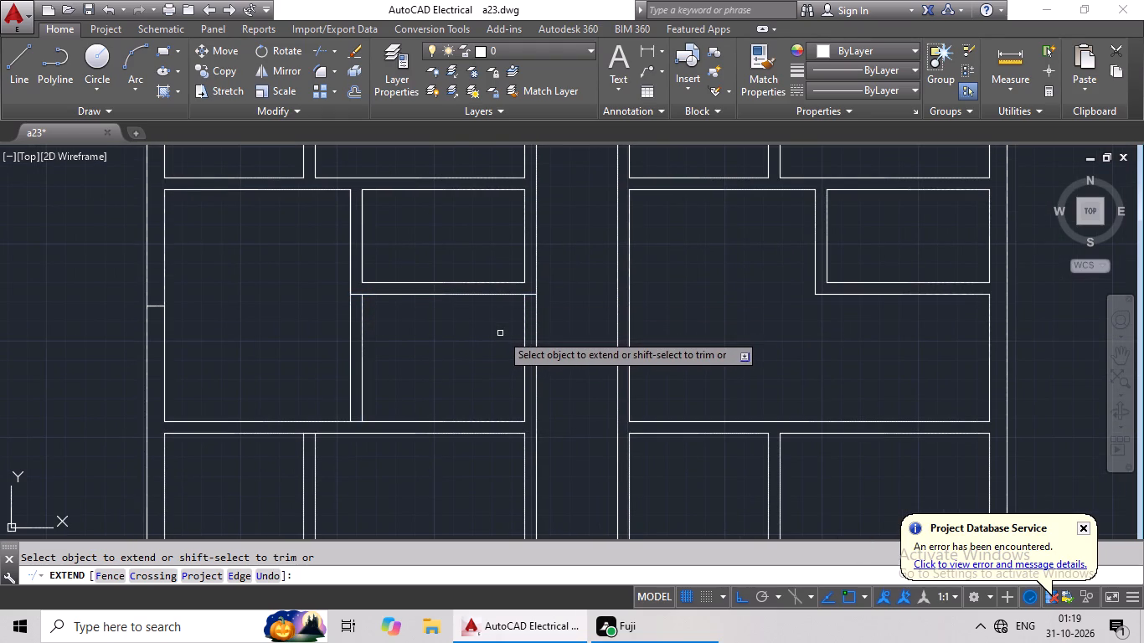
left_click(520, 420)
key("Escape")
key("Escape")
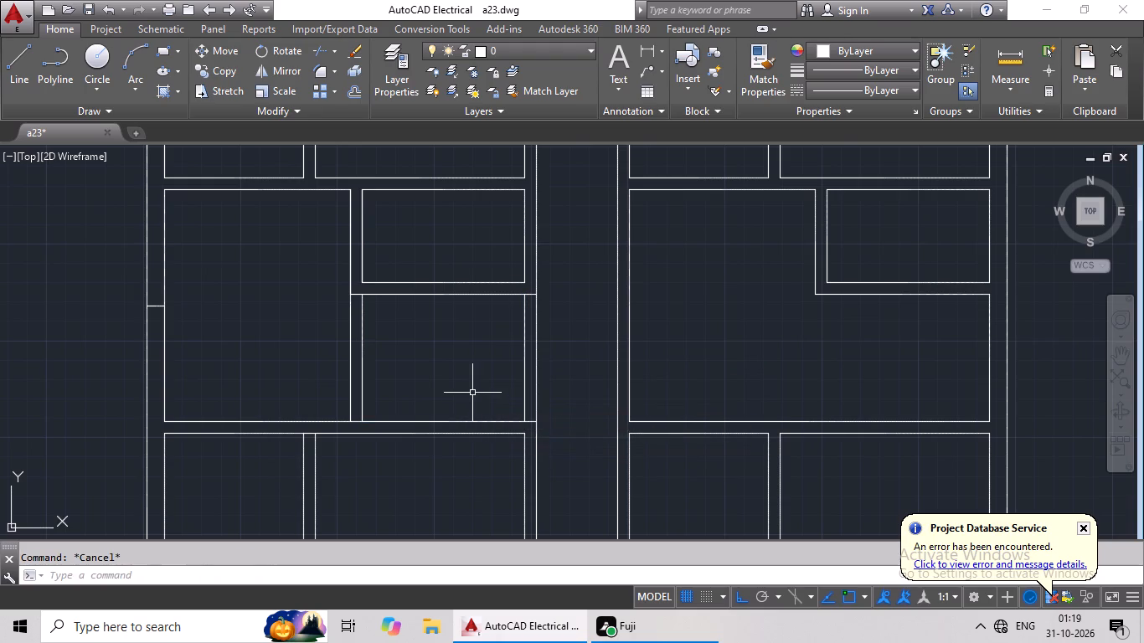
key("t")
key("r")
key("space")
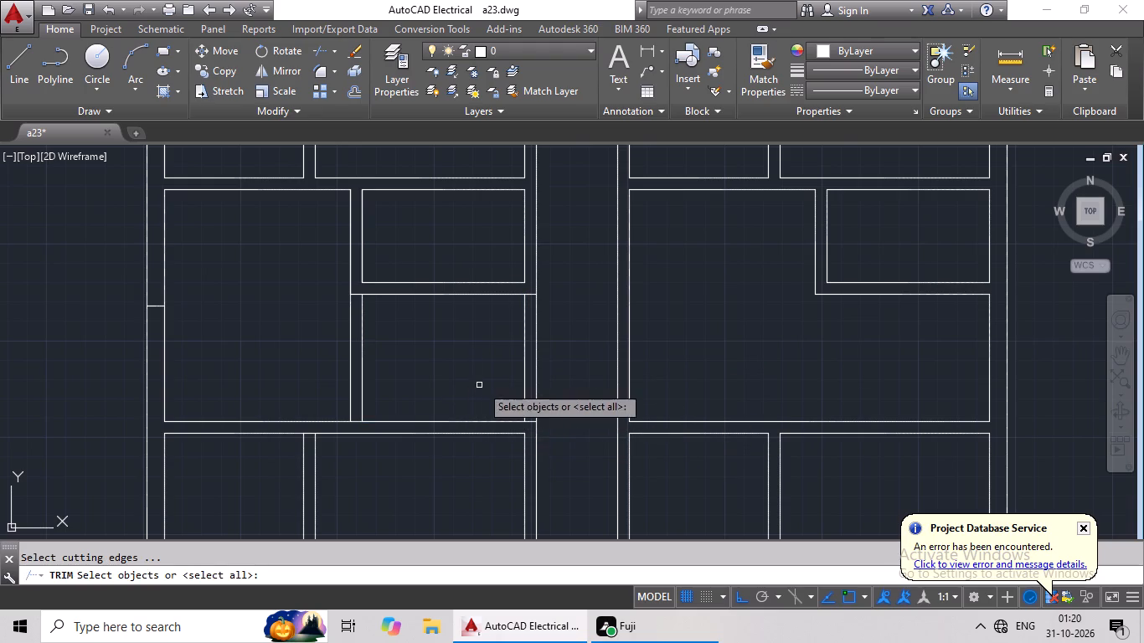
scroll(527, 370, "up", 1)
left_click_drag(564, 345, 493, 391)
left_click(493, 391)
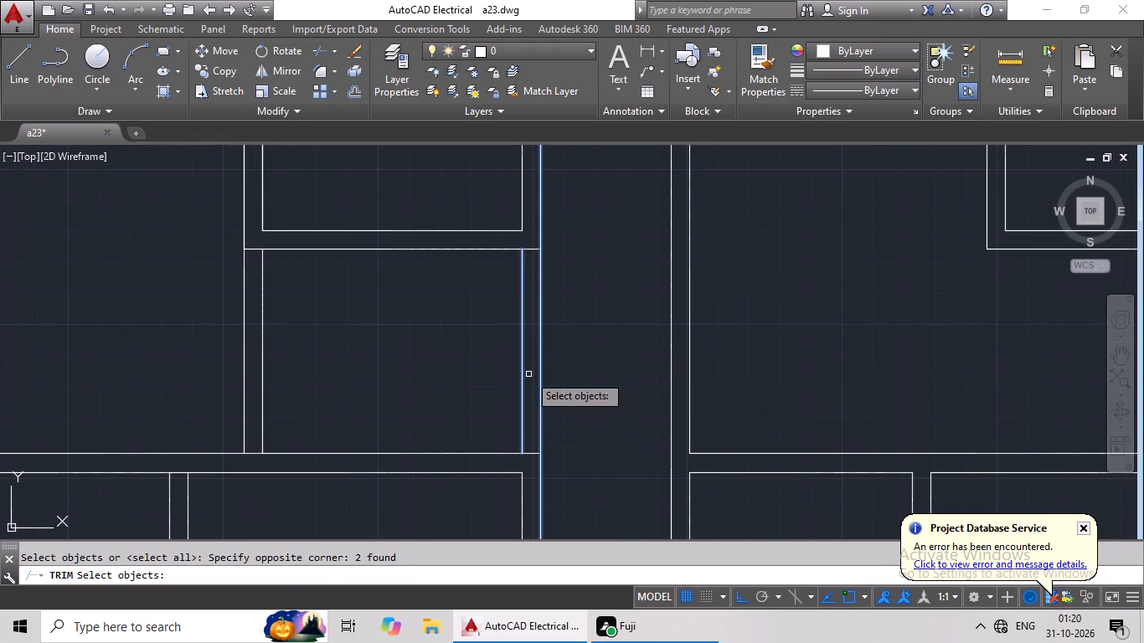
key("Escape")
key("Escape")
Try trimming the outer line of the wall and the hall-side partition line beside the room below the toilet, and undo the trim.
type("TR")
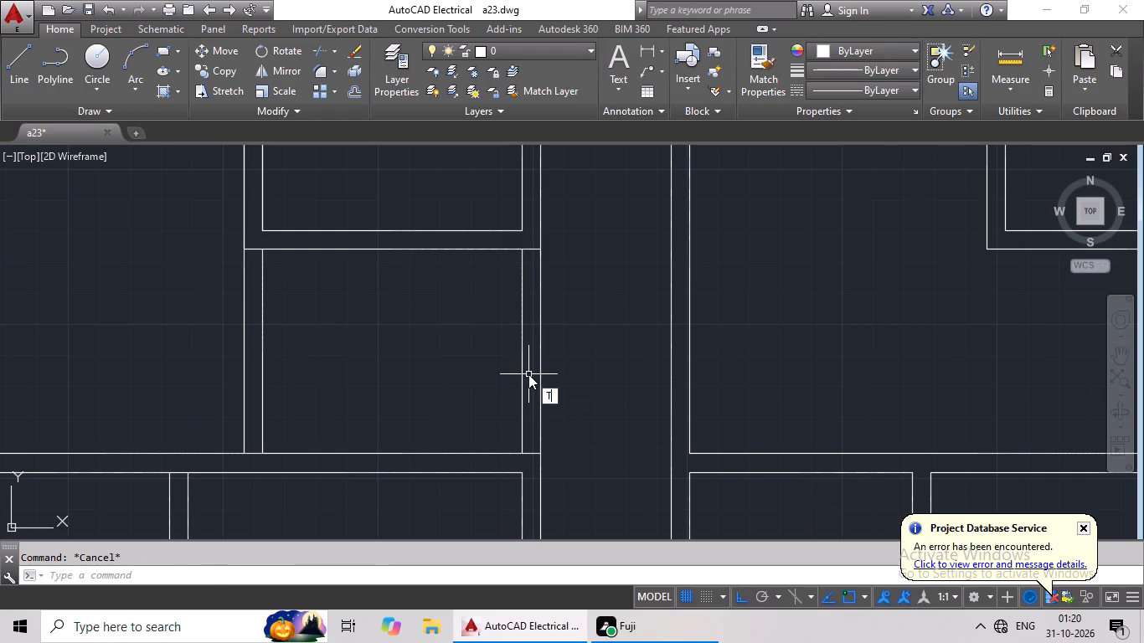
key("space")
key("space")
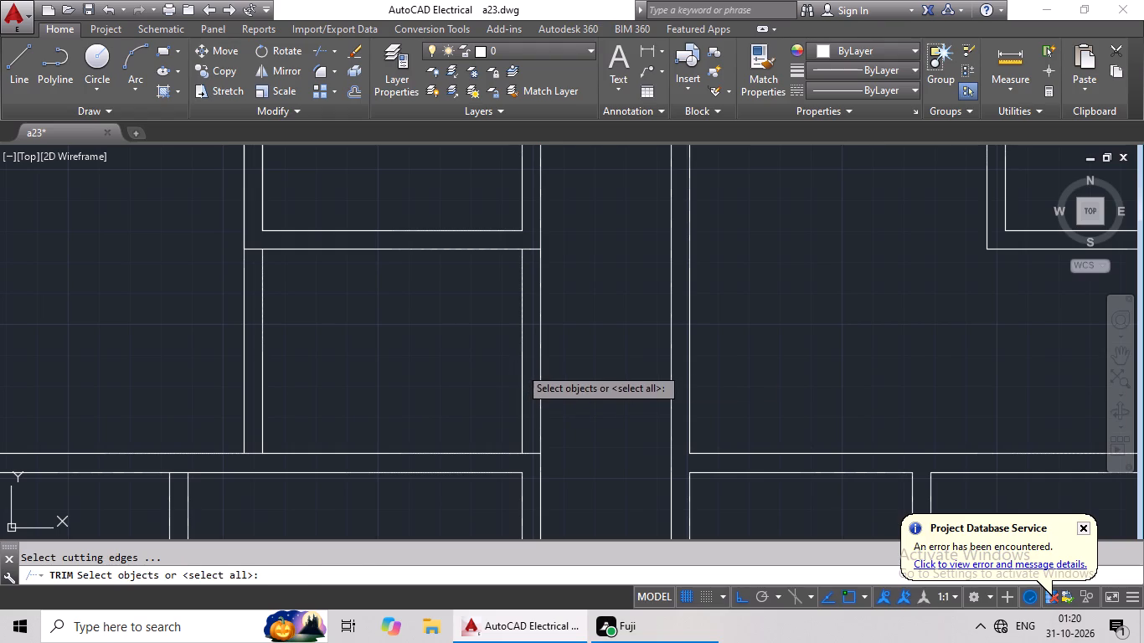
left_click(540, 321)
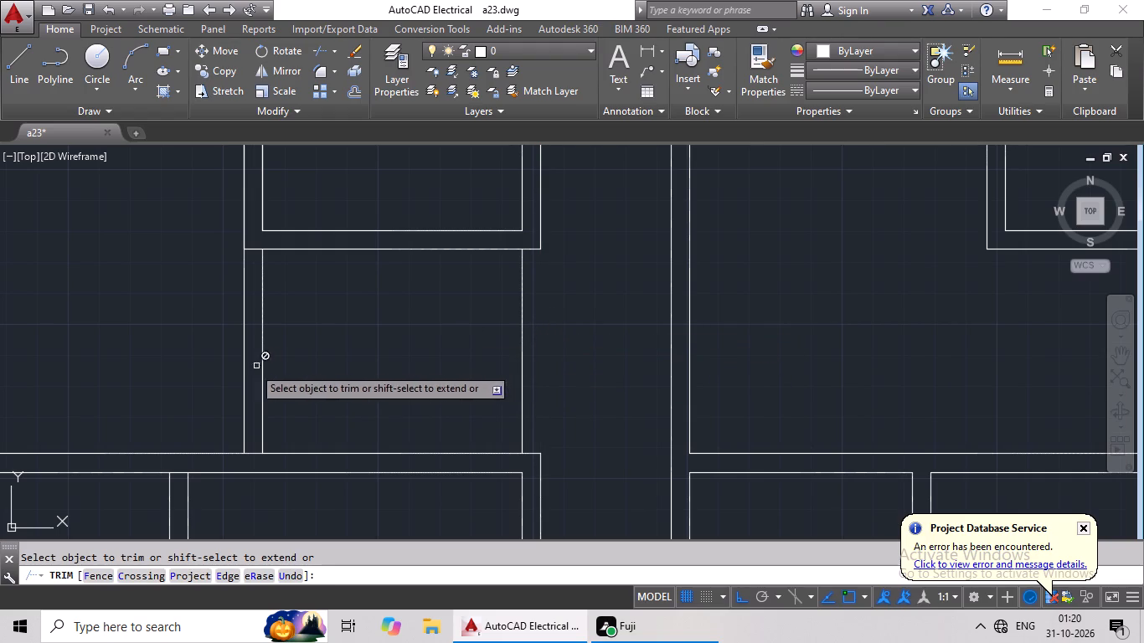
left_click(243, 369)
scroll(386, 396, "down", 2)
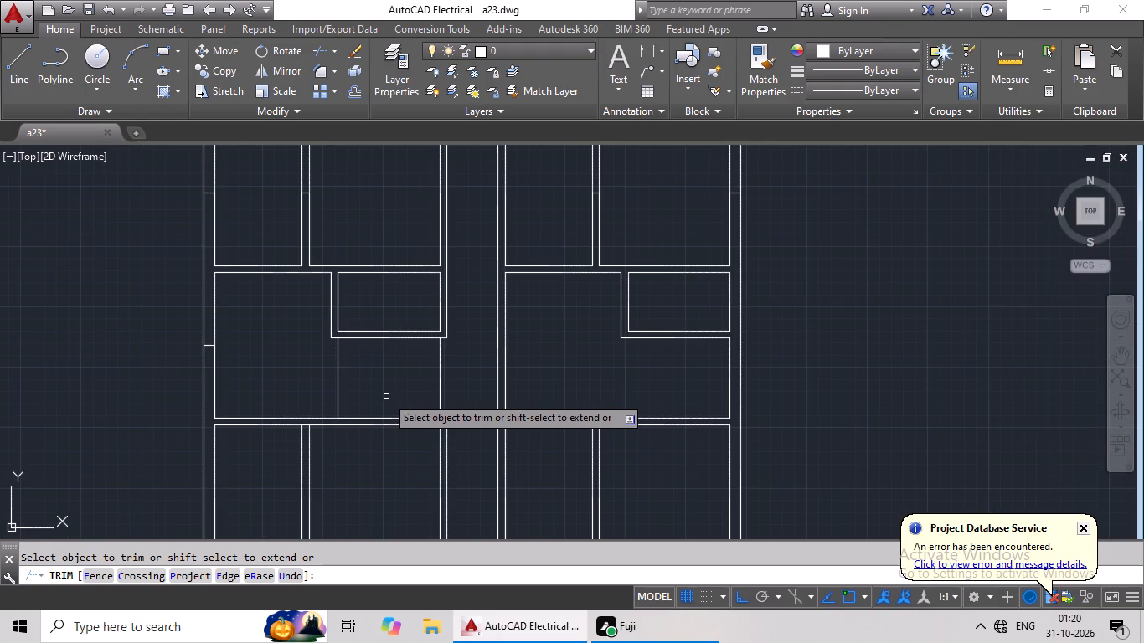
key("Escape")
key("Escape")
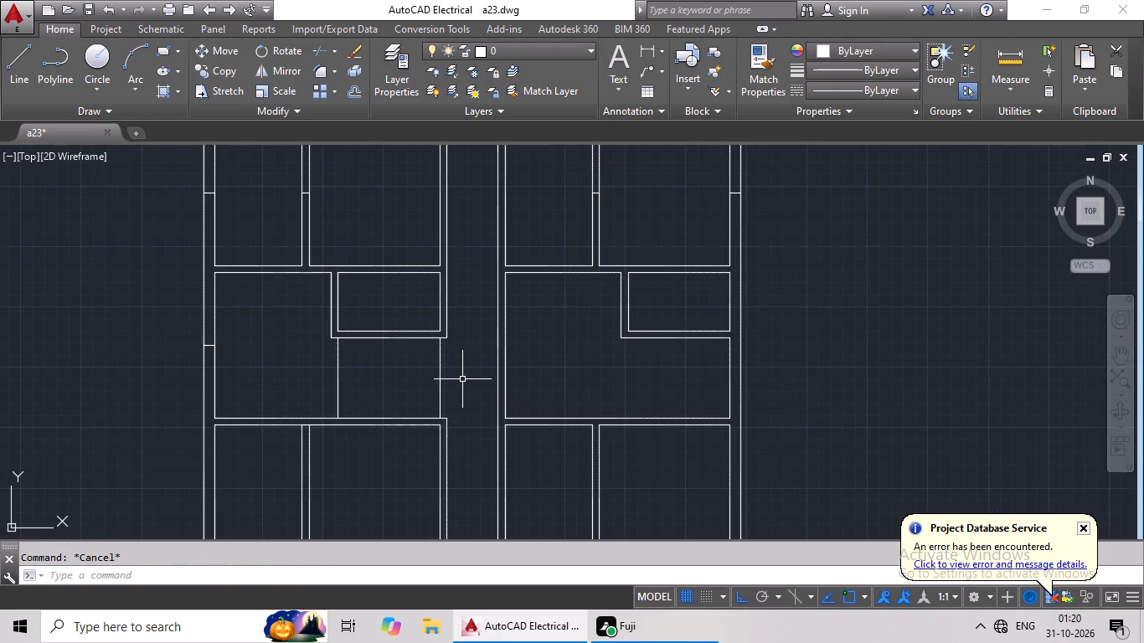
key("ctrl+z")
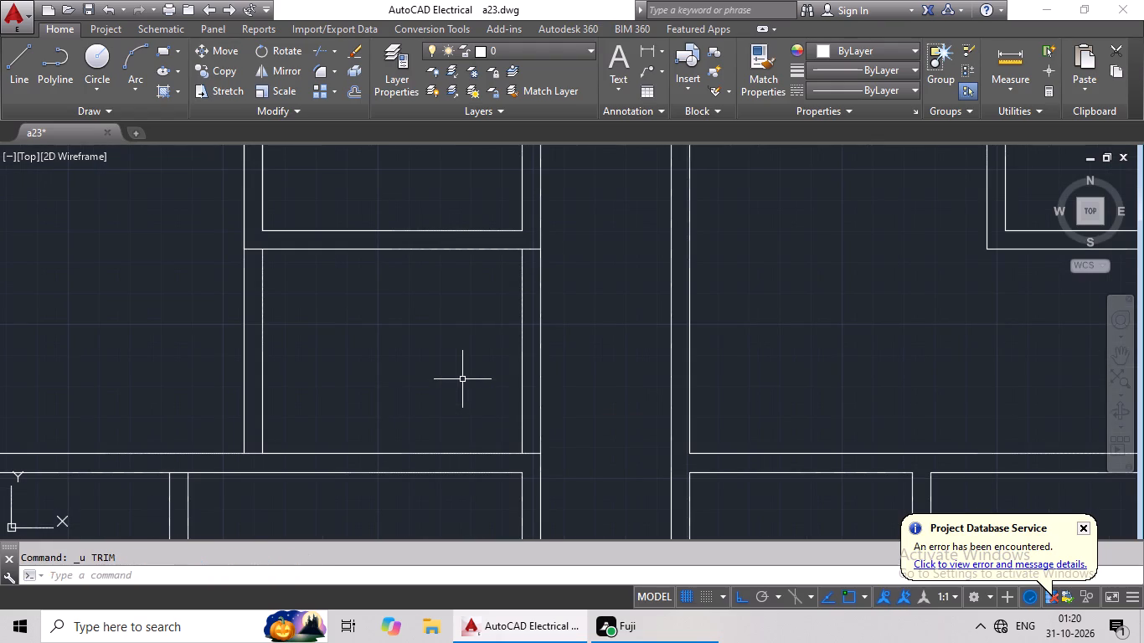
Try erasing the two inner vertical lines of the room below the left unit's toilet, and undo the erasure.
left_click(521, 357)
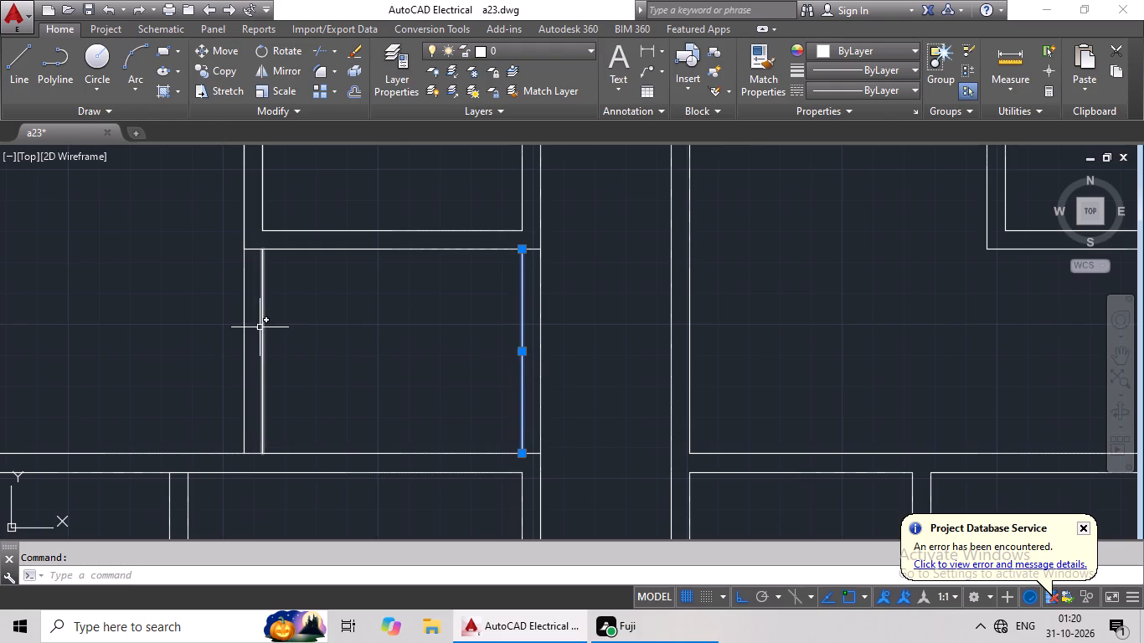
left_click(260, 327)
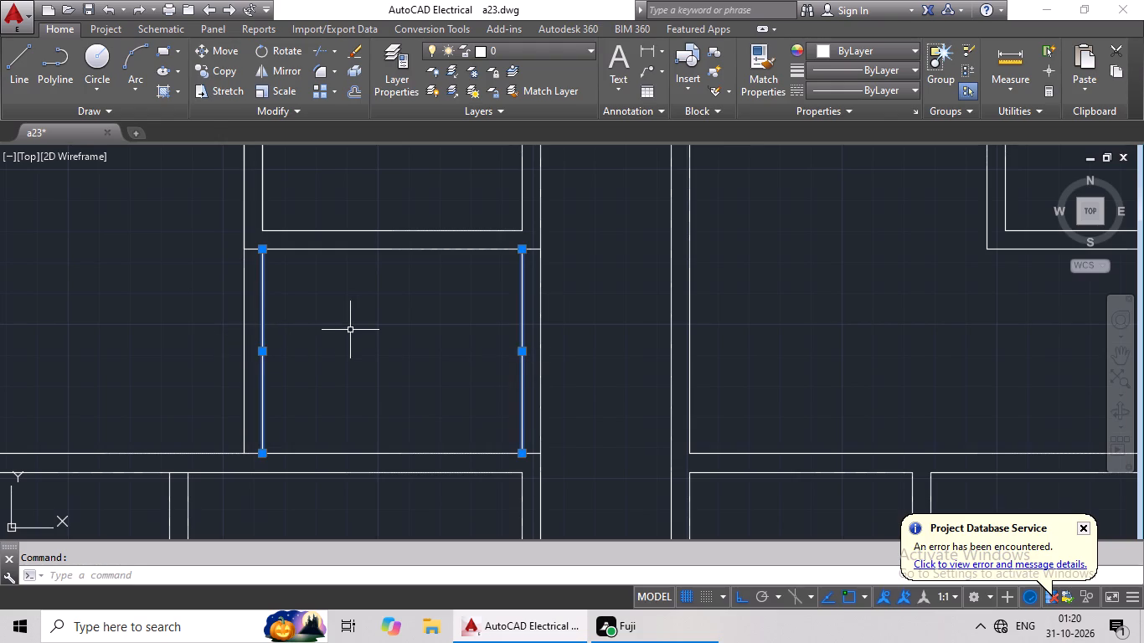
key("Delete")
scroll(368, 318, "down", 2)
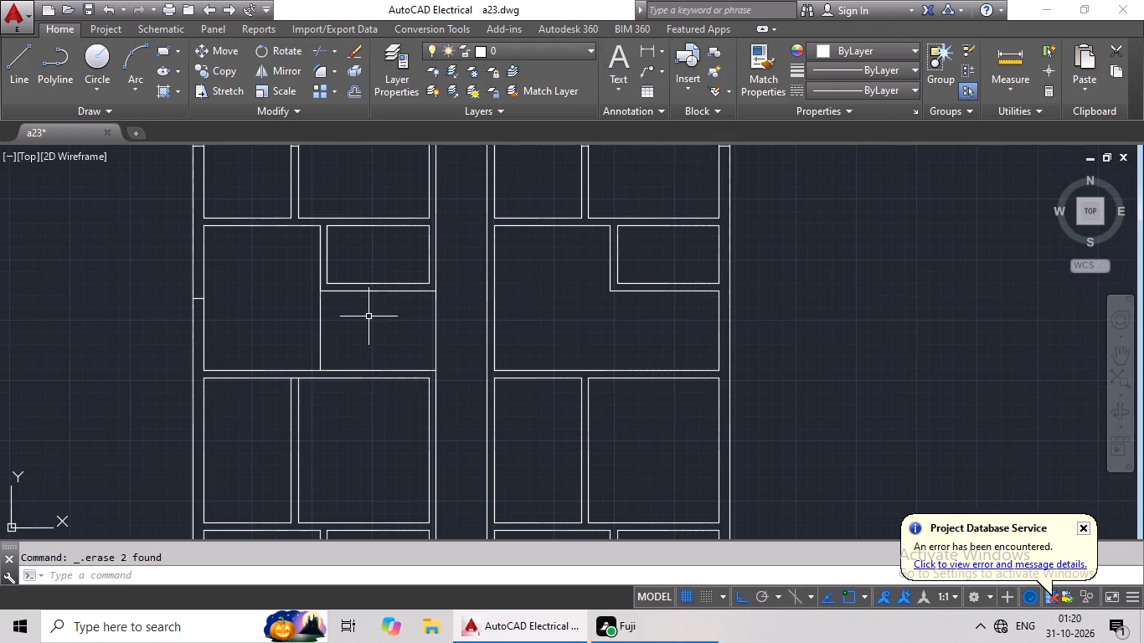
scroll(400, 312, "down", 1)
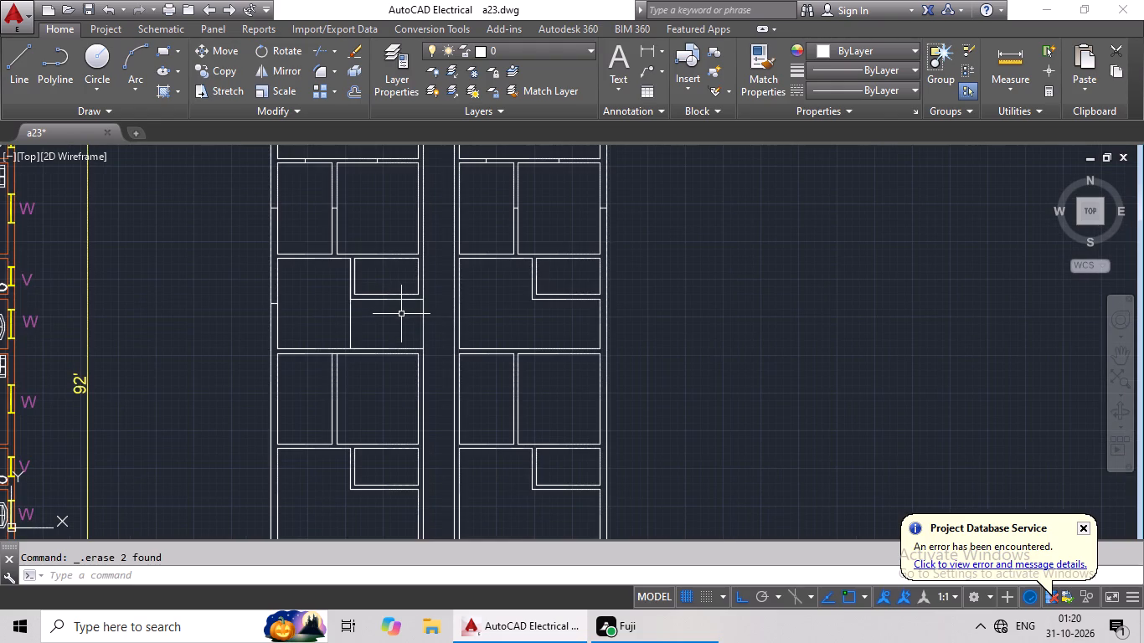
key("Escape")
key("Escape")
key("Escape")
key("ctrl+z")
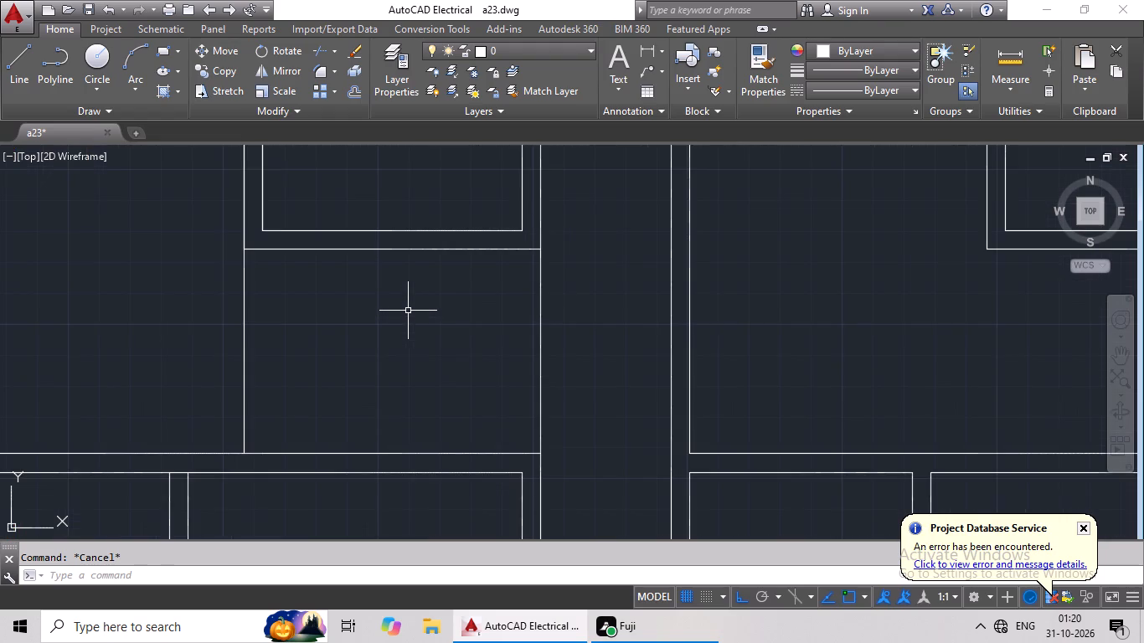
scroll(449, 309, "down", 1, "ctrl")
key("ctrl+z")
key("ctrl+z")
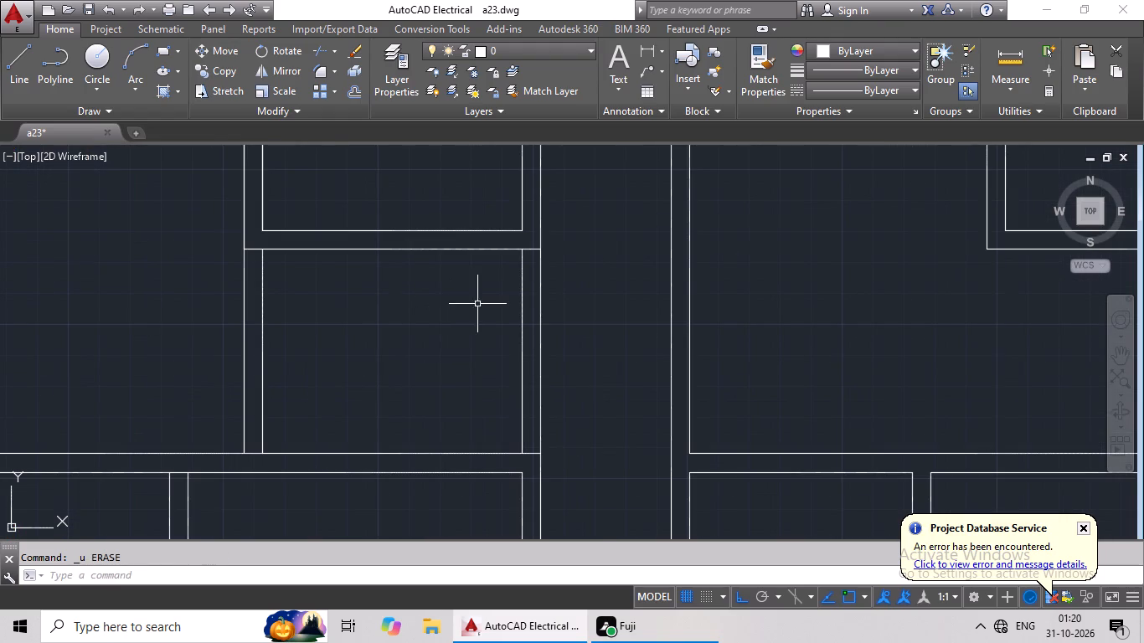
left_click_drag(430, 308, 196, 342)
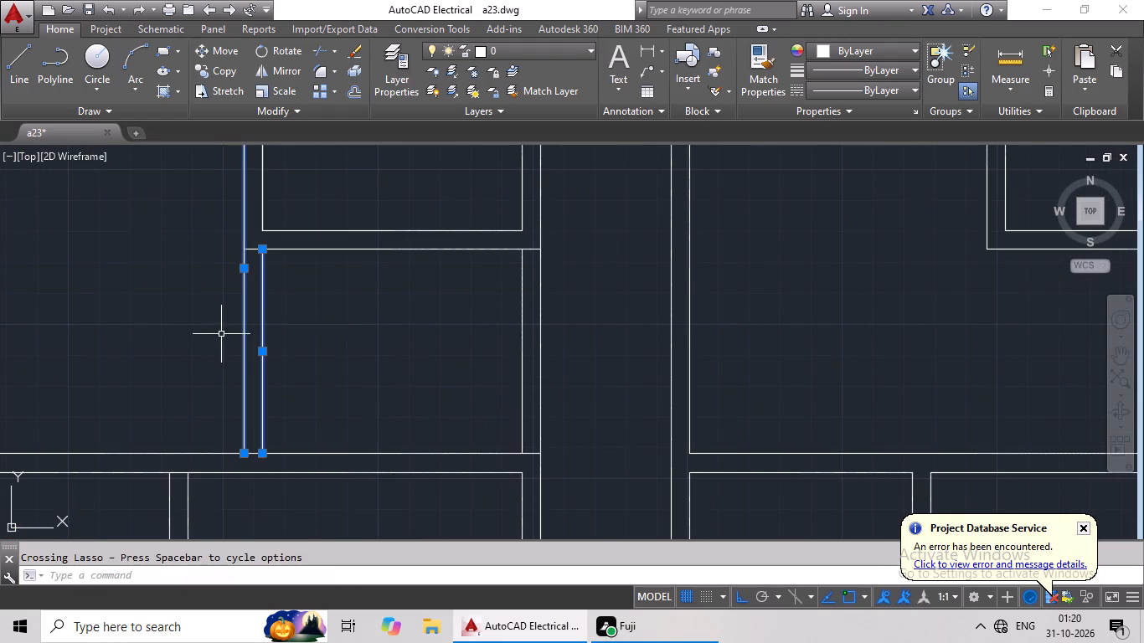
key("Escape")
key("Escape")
Trim the short ends of the room's upper and lower lines that cross the passage-side wall below the left unit's toilet.
key("t")
key("r")
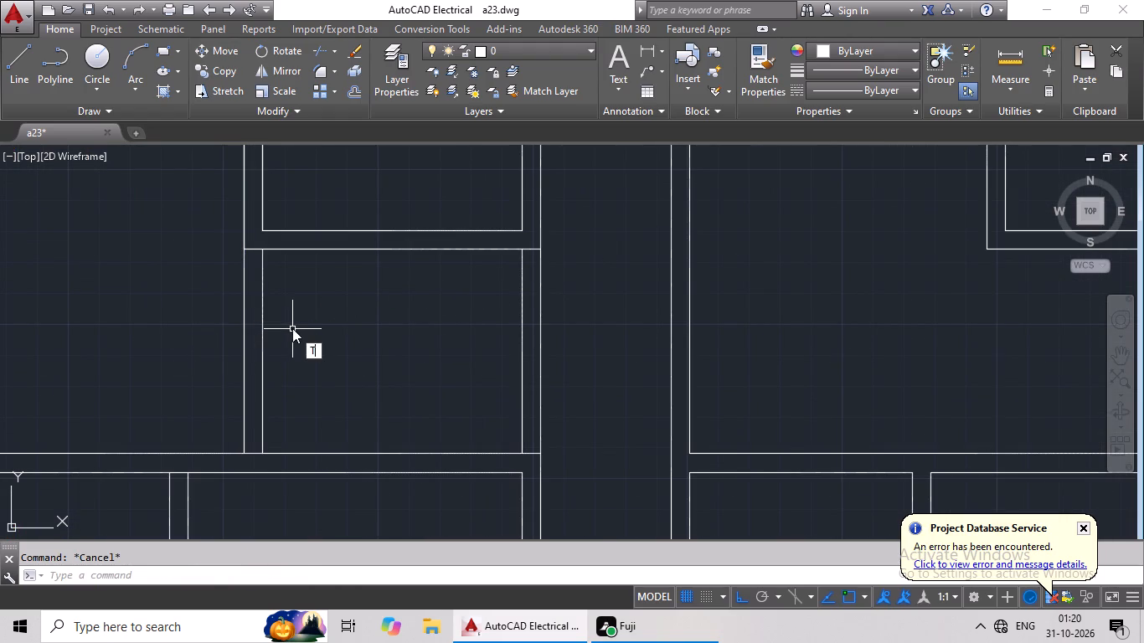
key("space")
key("space")
left_click_drag(530, 455, 533, 445)
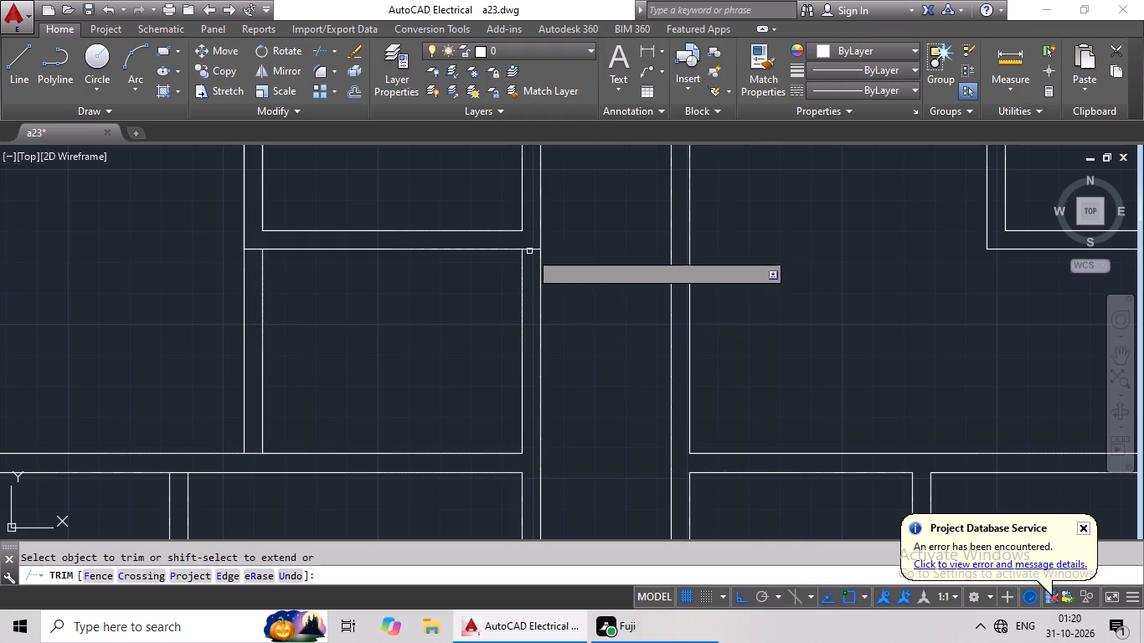
left_click(529, 249)
scroll(415, 311, "down", 2)
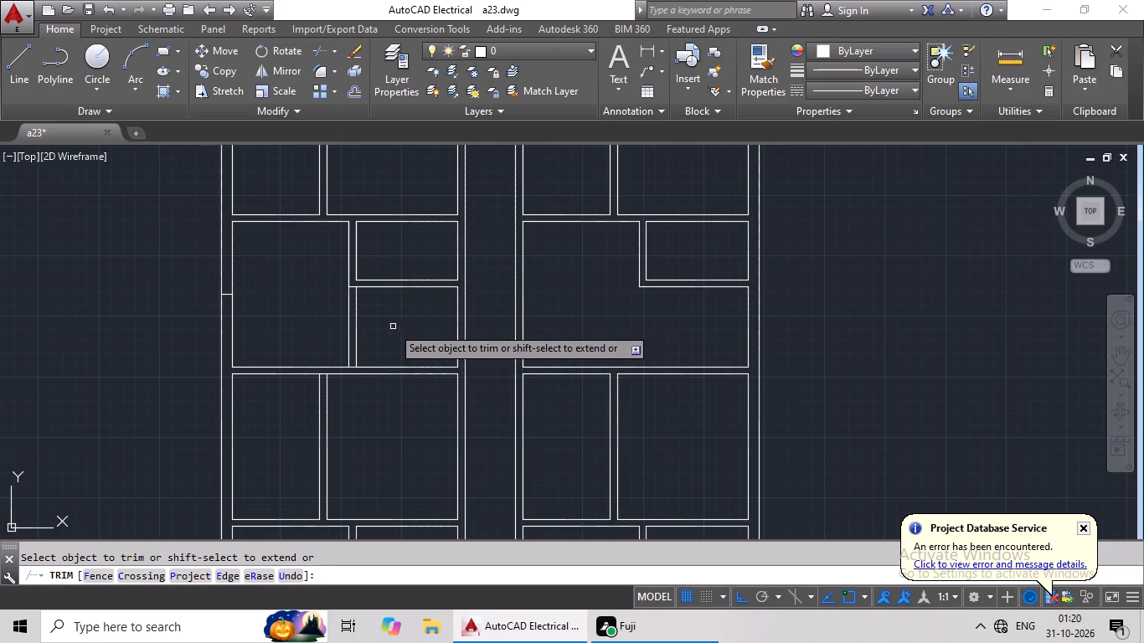
key("Escape")
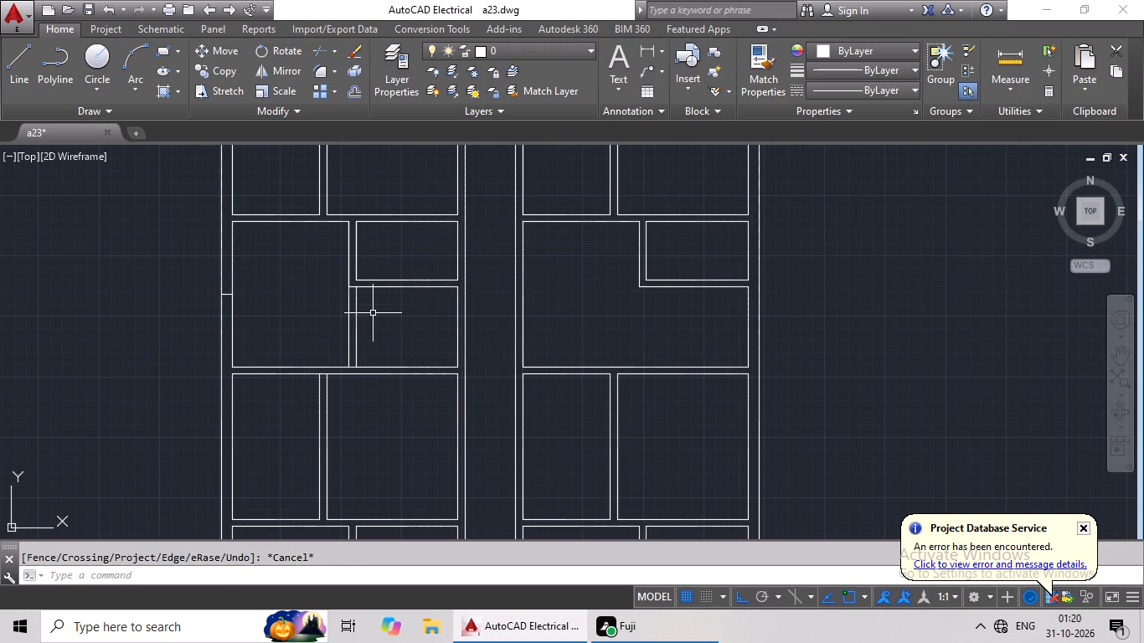
Trim the hall-side partition line below the toilet's corner in the left unit.
left_click_drag(368, 314, 299, 330)
key("Escape")
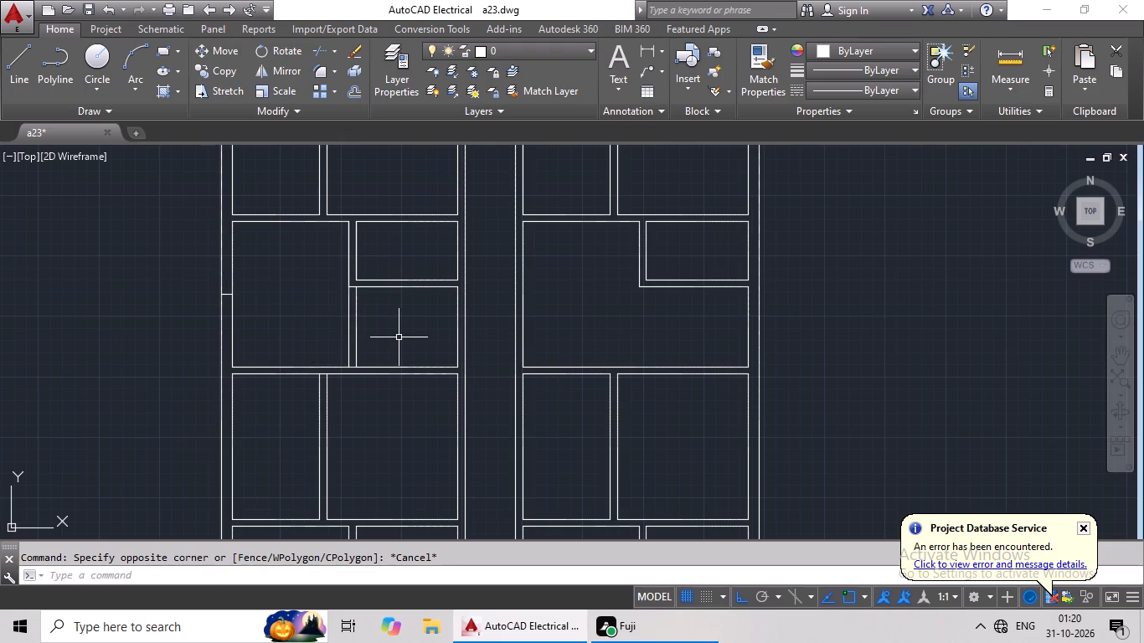
type("TR")
key("space")
key("space")
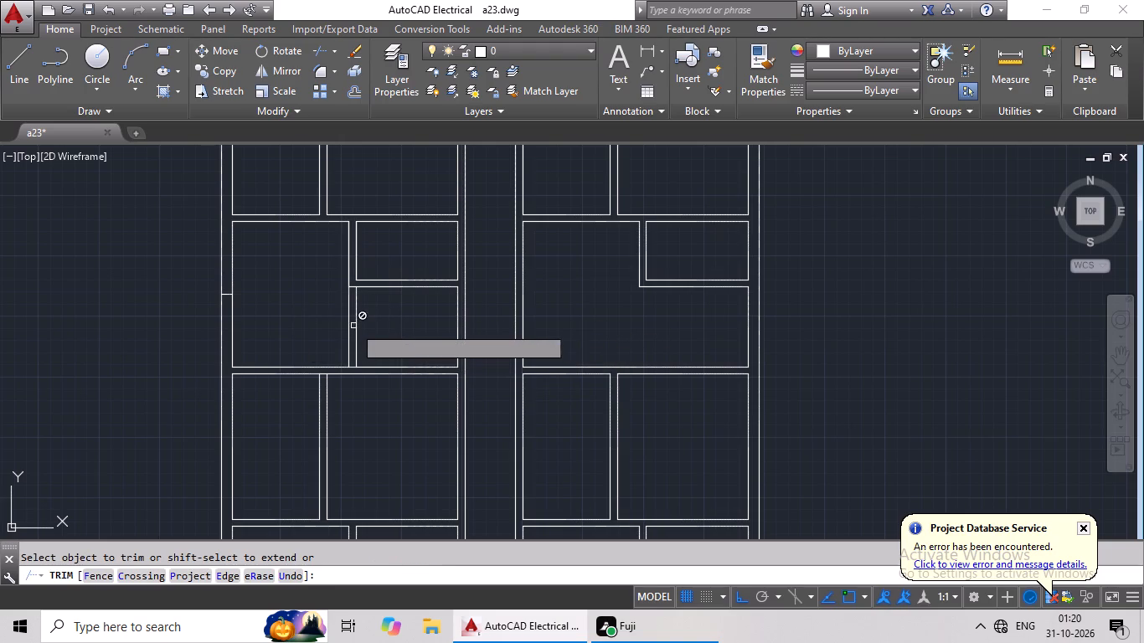
left_click_drag(348, 297, 348, 306)
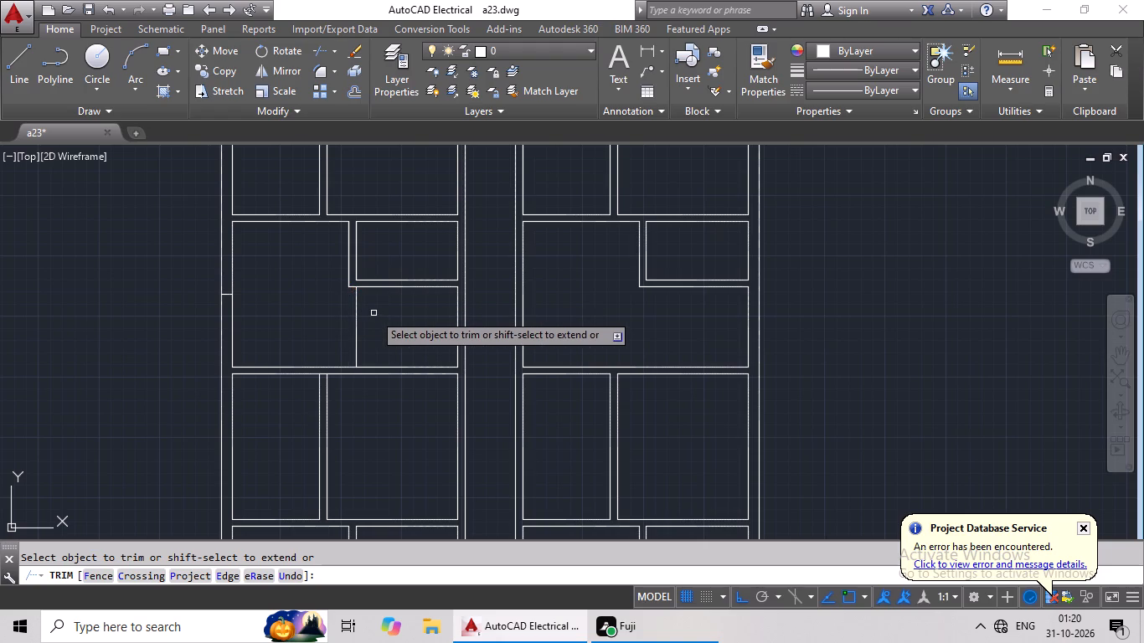
key("Escape")
Erase the remaining vertical partition line between the left unit's hall and the area below the toilet.
left_click_drag(379, 312, 322, 336)
key("Escape")
left_click(322, 336)
left_click_drag(370, 322, 378, 323)
left_click_drag(387, 323, 329, 347)
left_click(332, 344)
key("Delete")
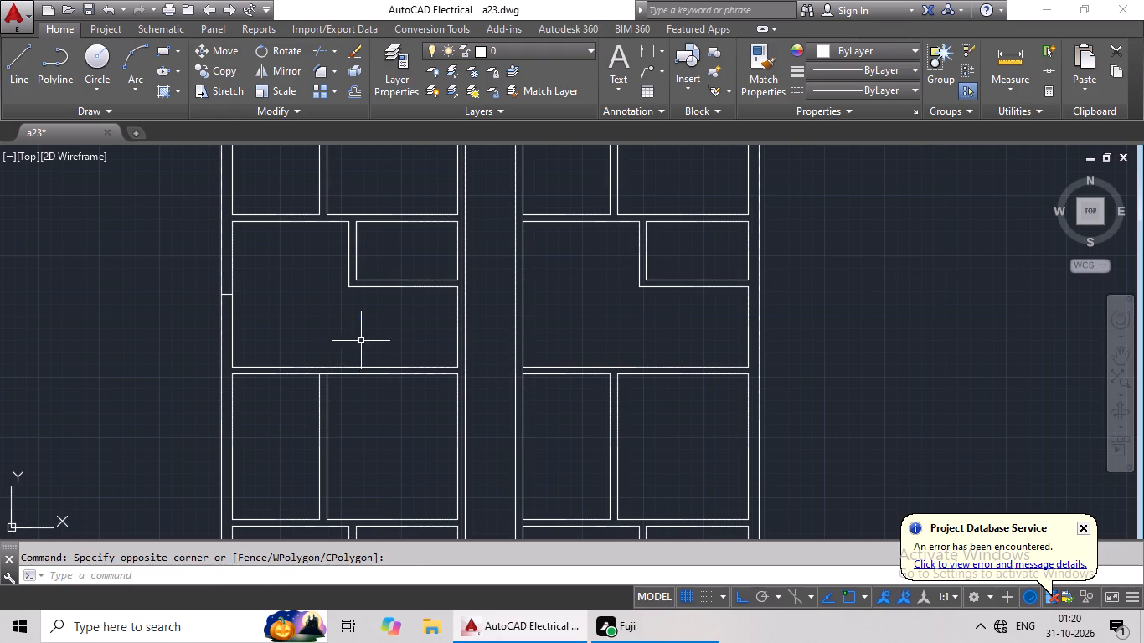
Draw a line across the passage-side wall of the left unit's toilet above the opened-up hall, at the toilet's midpoint.
scroll(381, 335, "down", 2)
scroll(363, 347, "up", 2)
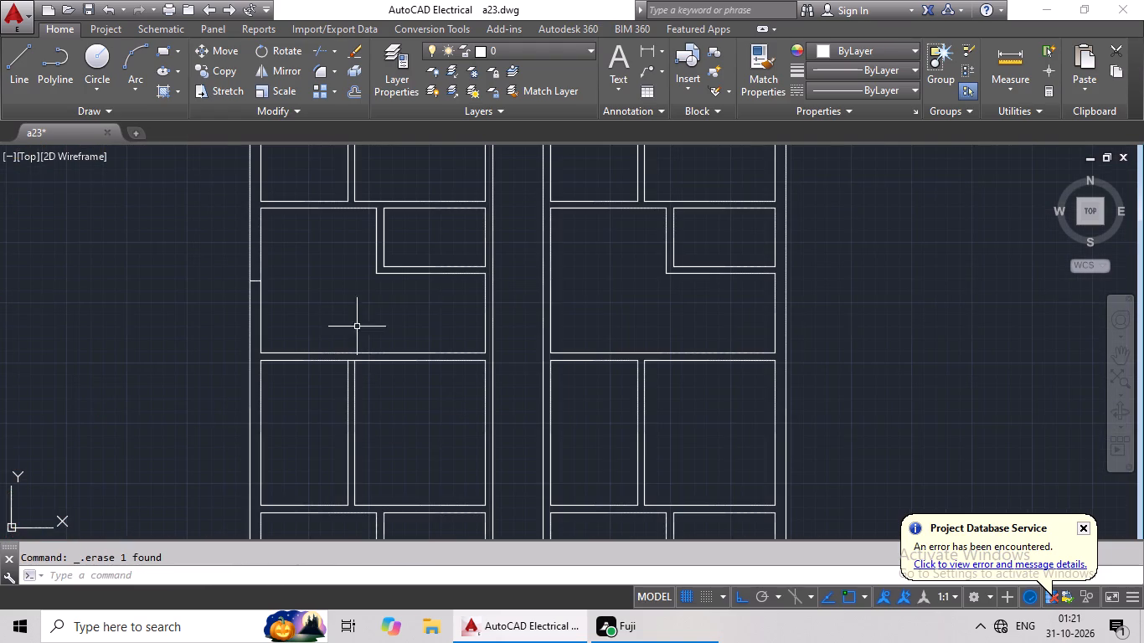
left_click(23, 65)
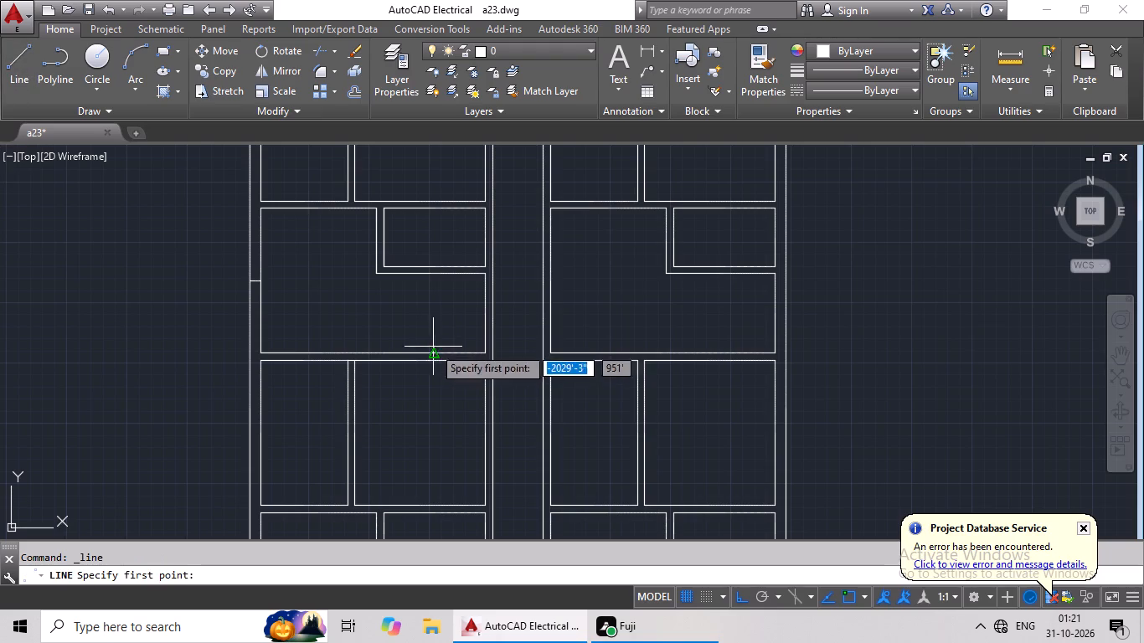
middle_click_drag(435, 345, 412, 419)
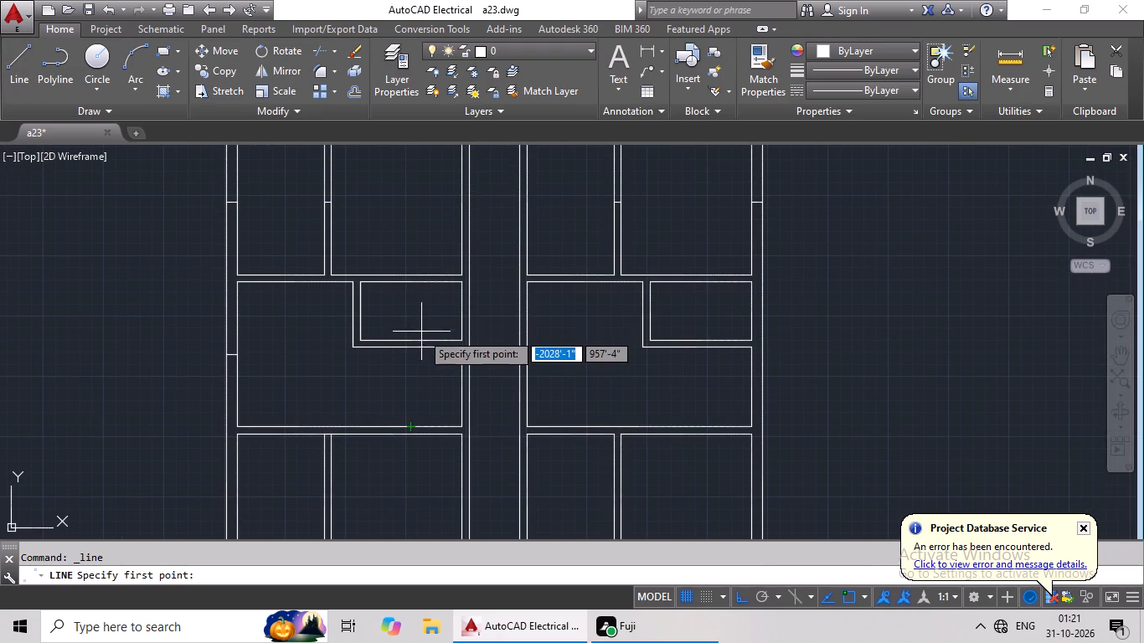
scroll(473, 323, "up", 2)
left_click(441, 290)
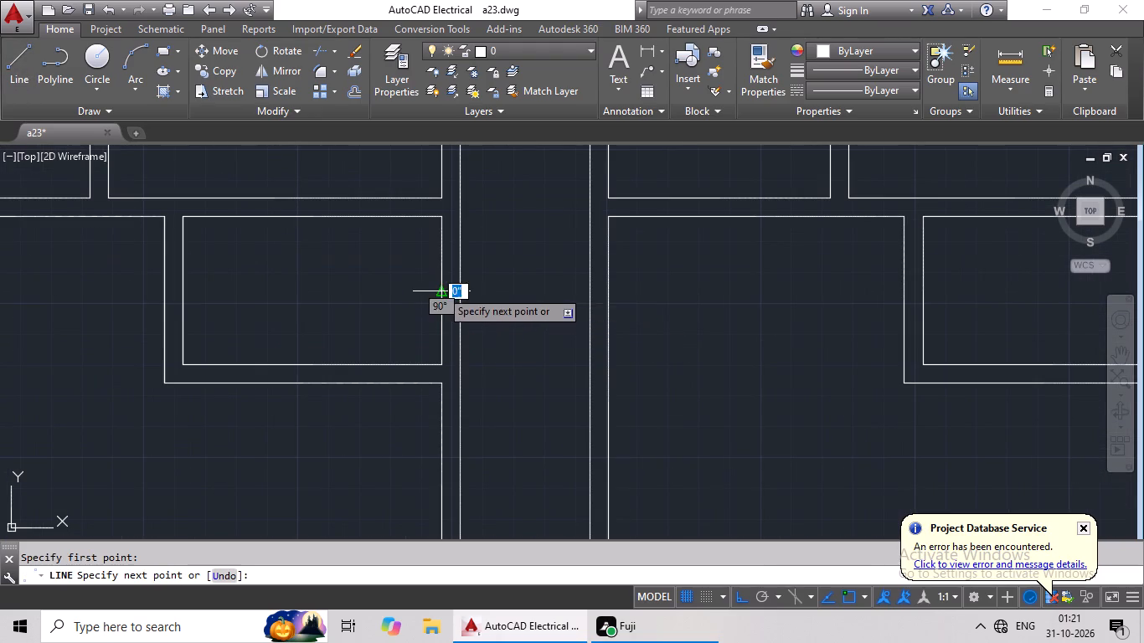
left_click(459, 293)
key("Escape")
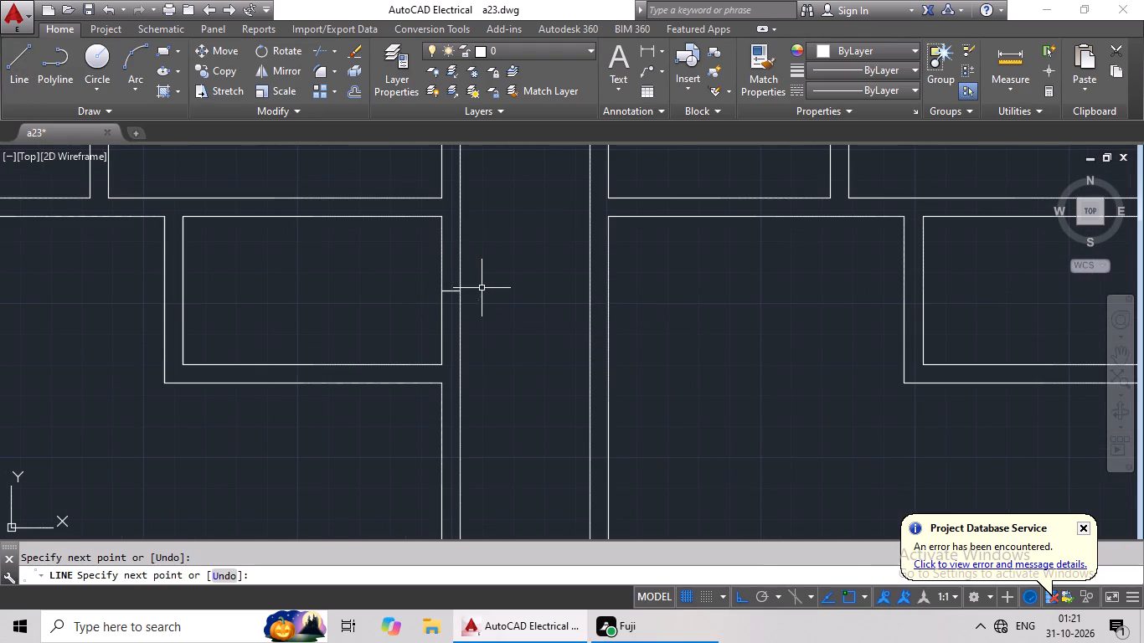
Draw a line across the outer wall of the right unit's toilet in the same row, at the toilet's midpoint.
left_click(9, 67)
scroll(365, 288, "down", 1)
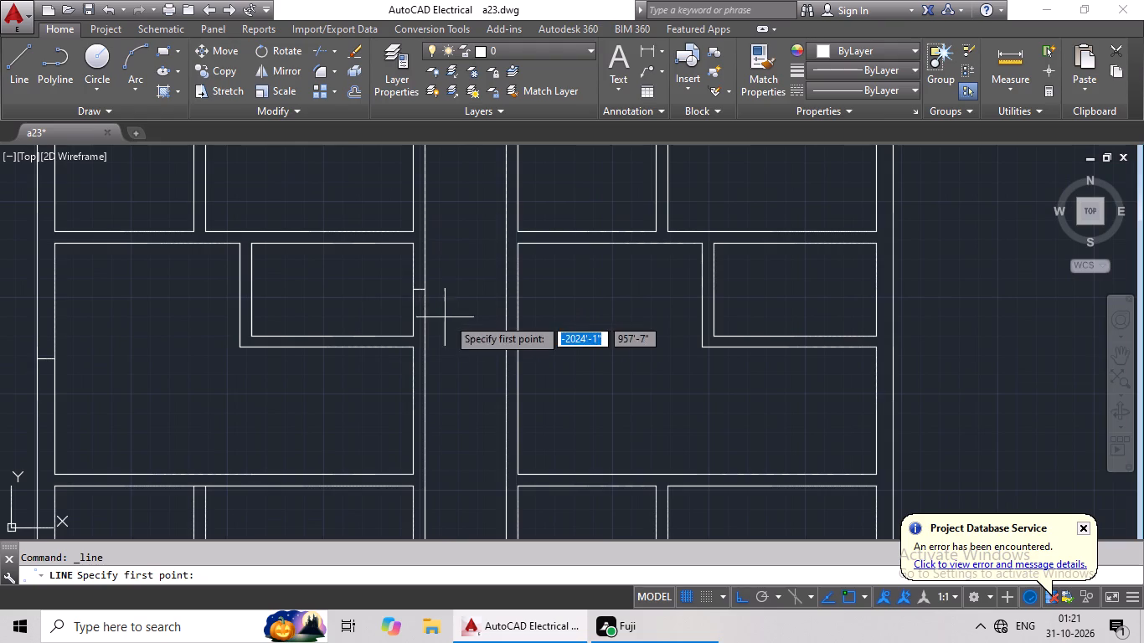
middle_click_drag(502, 320, 379, 321)
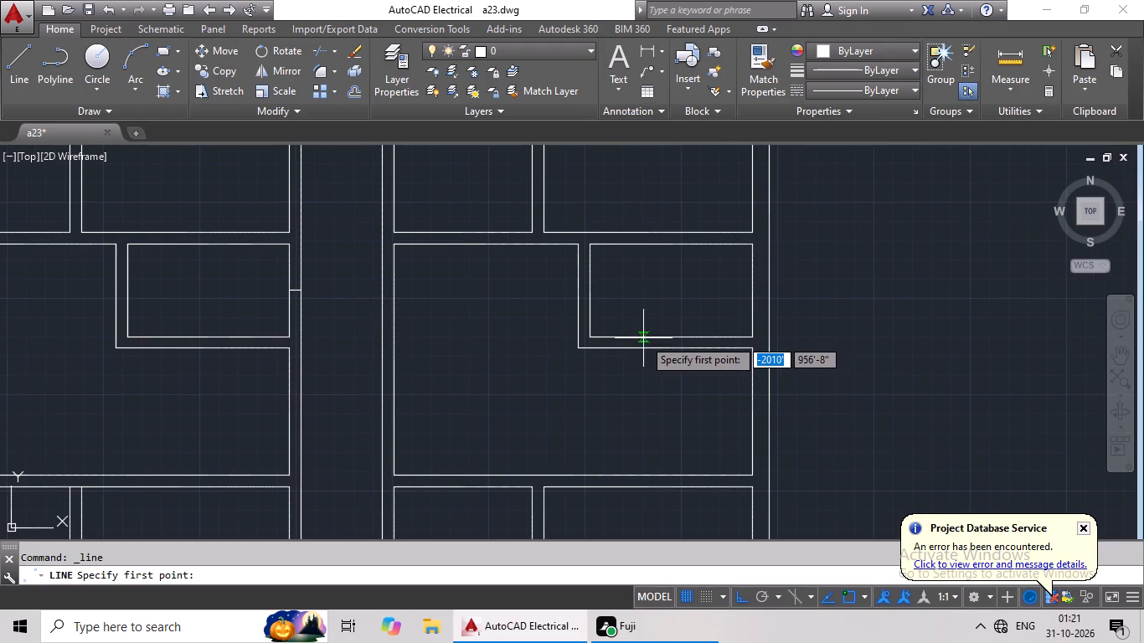
scroll(639, 333, "down", 2)
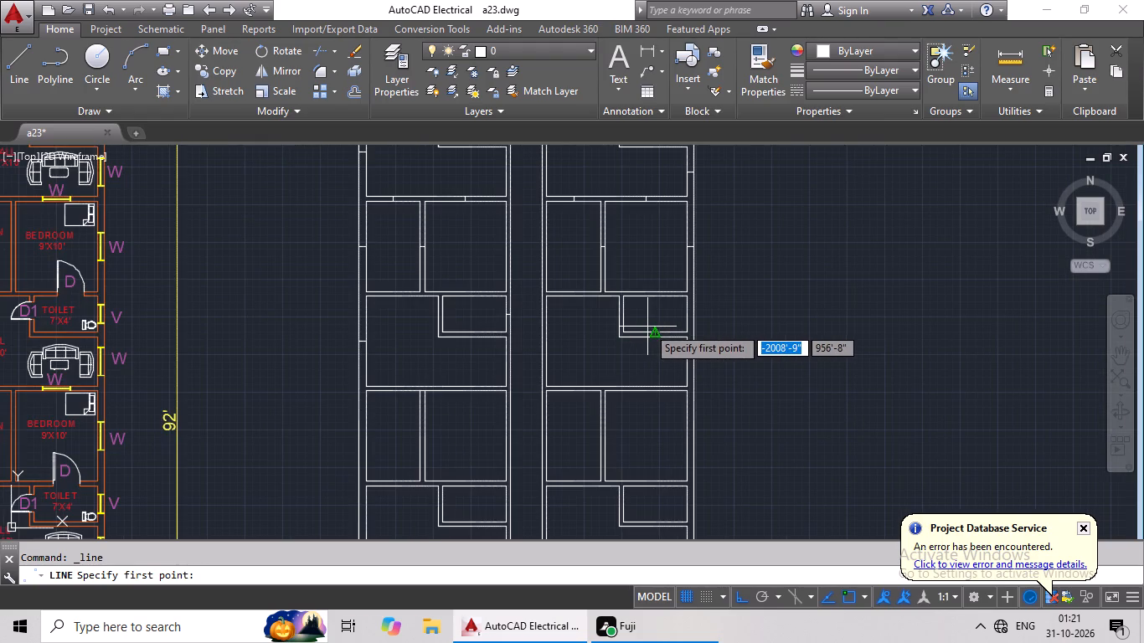
scroll(683, 316, "up", 1)
left_click(686, 314)
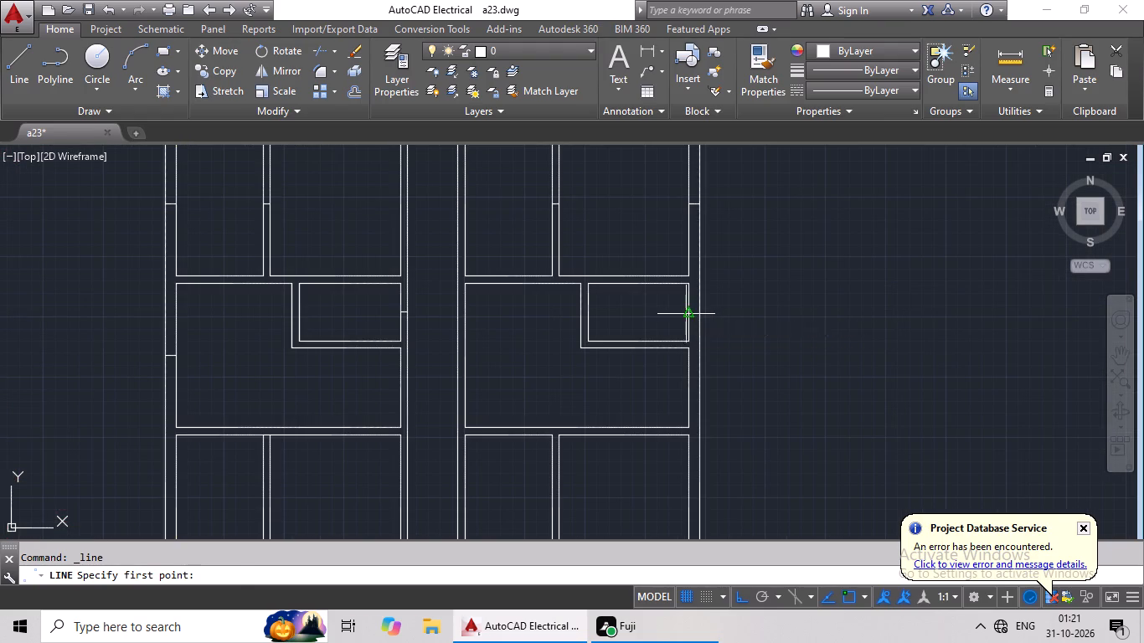
scroll(704, 311, "up", 3)
left_click(683, 320)
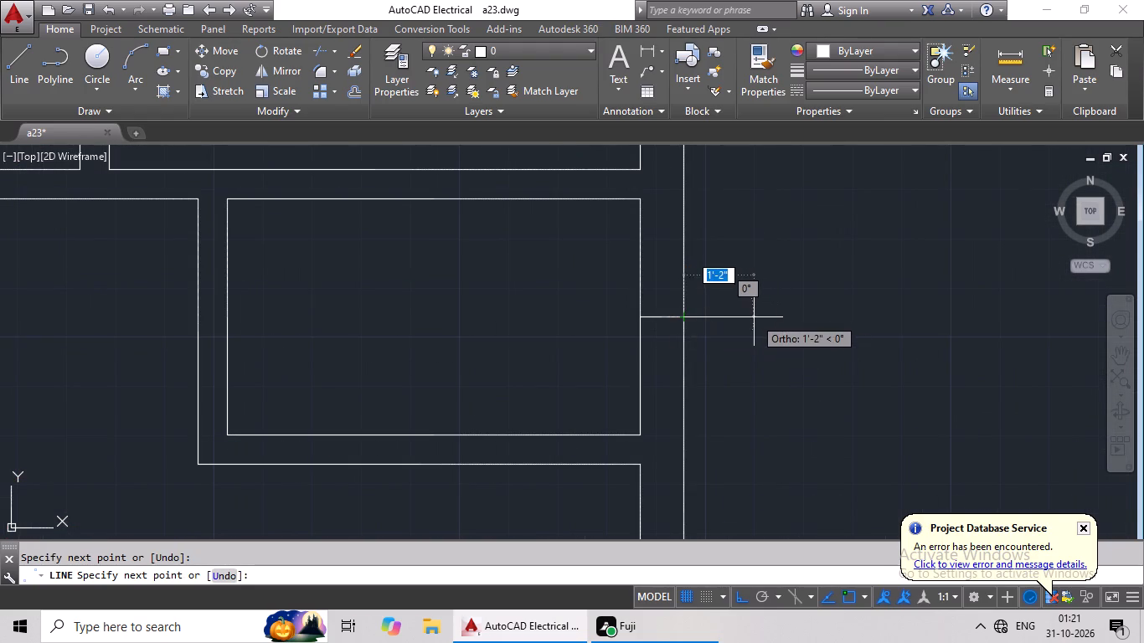
key("Escape")
Draw a line across the outer wall of the right unit's hall just below that toilet, at the wall segment's midpoint.
left_click_drag(13, 77, 24, 81)
scroll(430, 265, "down", 2)
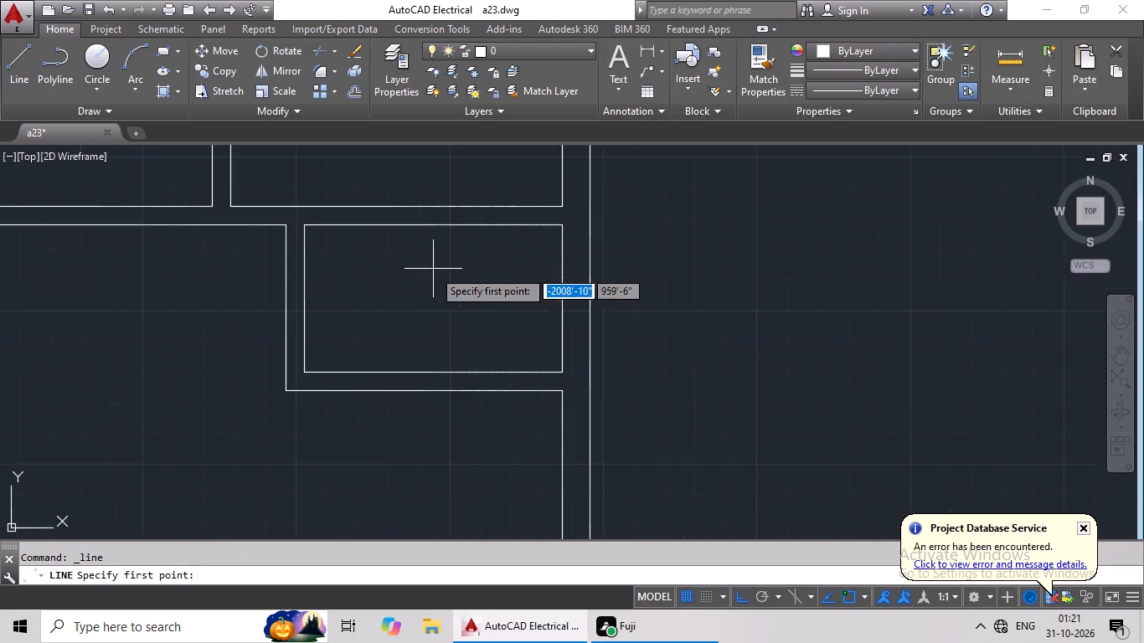
middle_click_drag(442, 287, 430, 178)
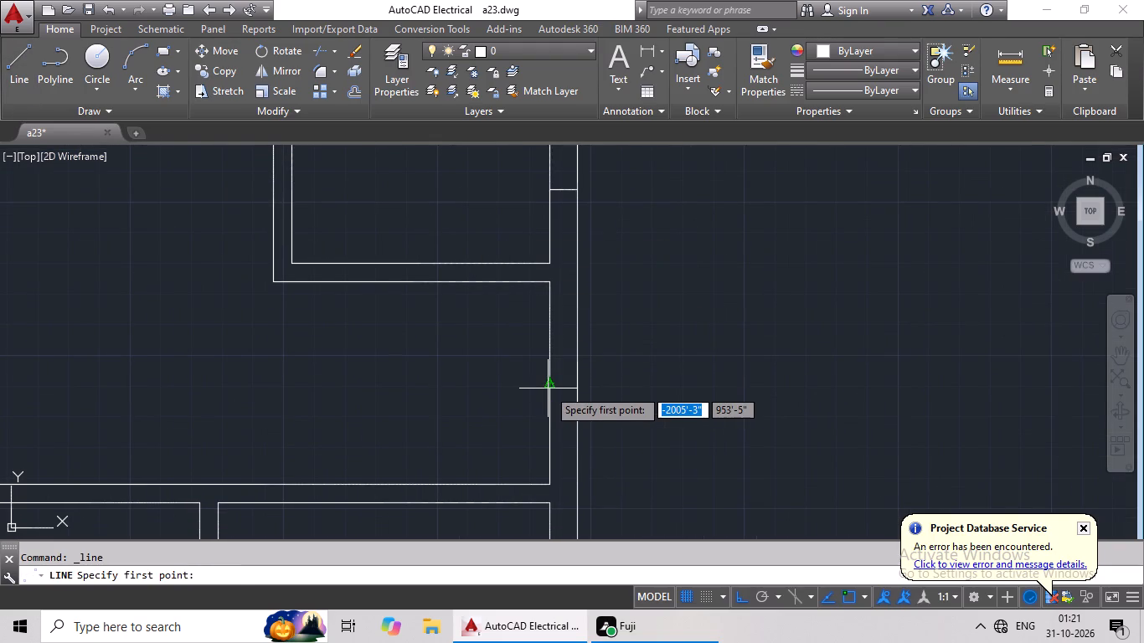
left_click(549, 385)
left_click(578, 383)
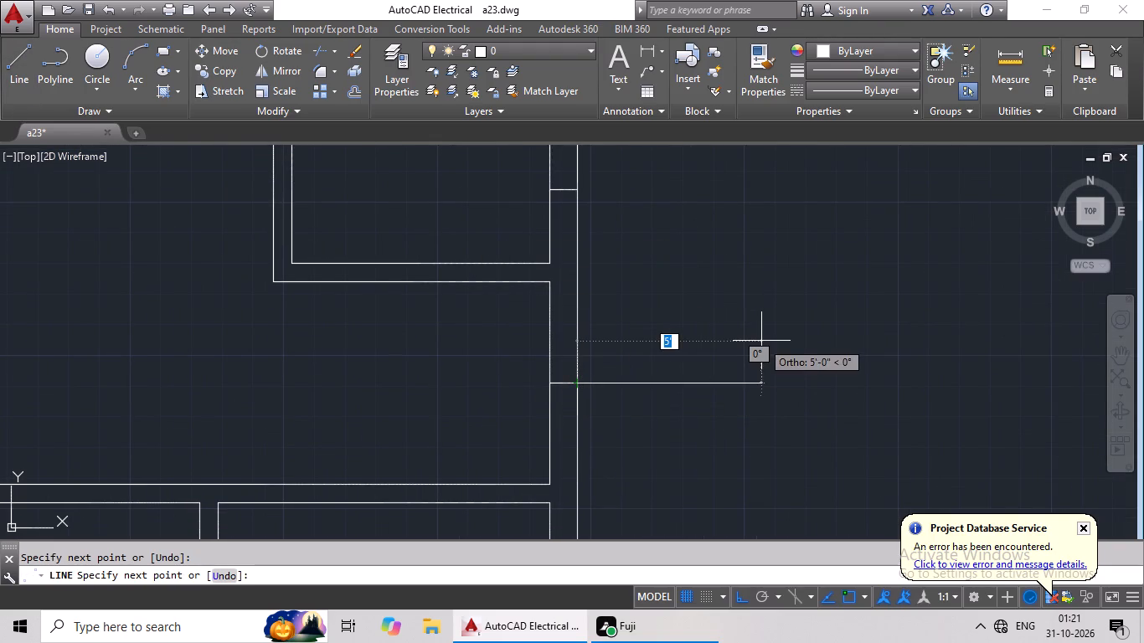
key("Escape")
Draw a line across the outer wall of the left unit's kitchen in the row below the hall, at the kitchen's midpoint.
left_click_drag(18, 64, 28, 75)
scroll(418, 345, "down", 2)
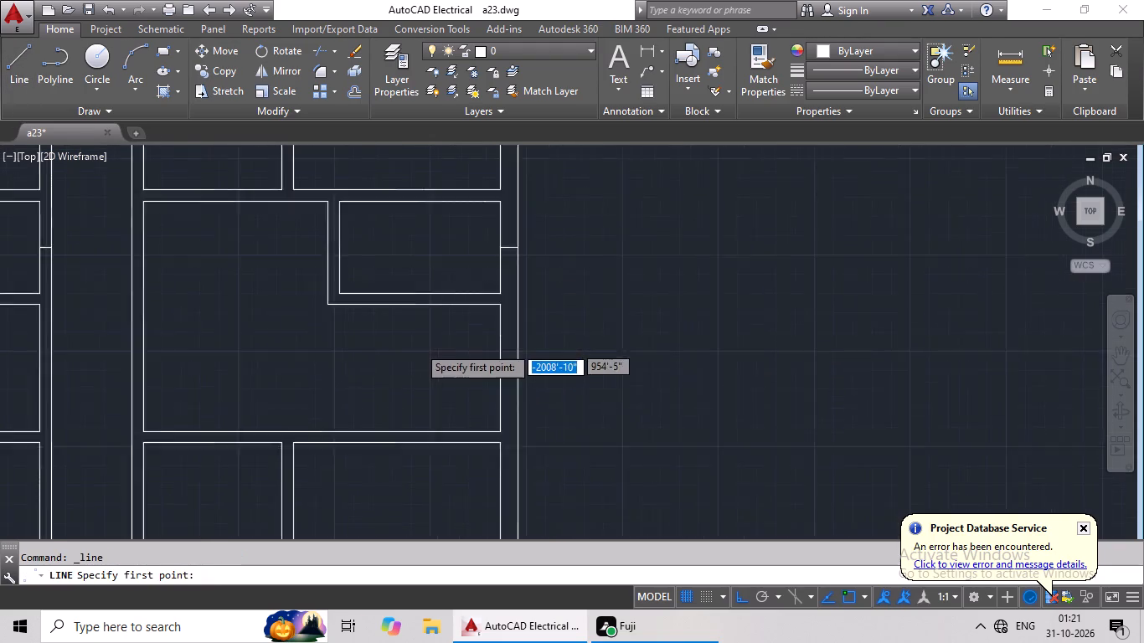
middle_click_drag(418, 351, 528, 245)
middle_click_drag(372, 364, 531, 314)
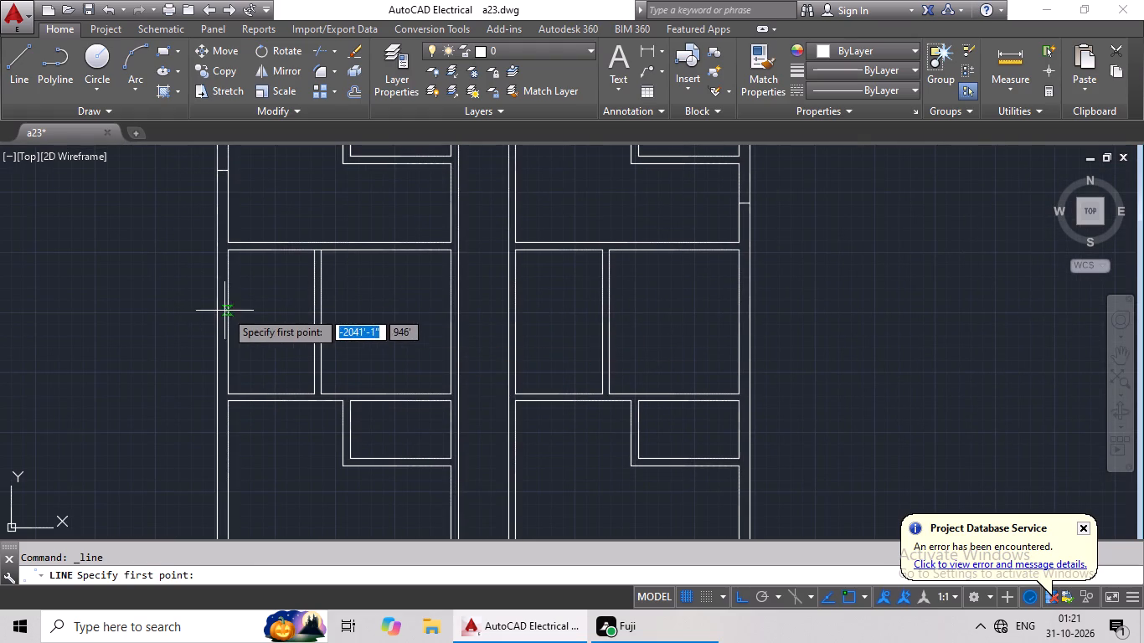
left_click(228, 326)
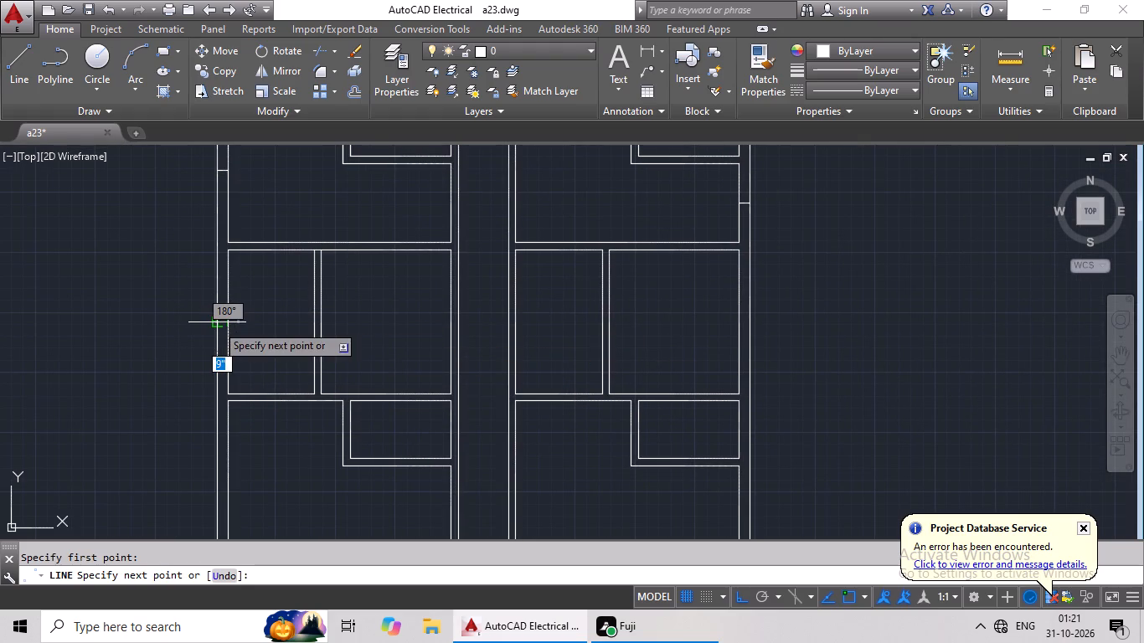
left_click(216, 324)
key("Escape")
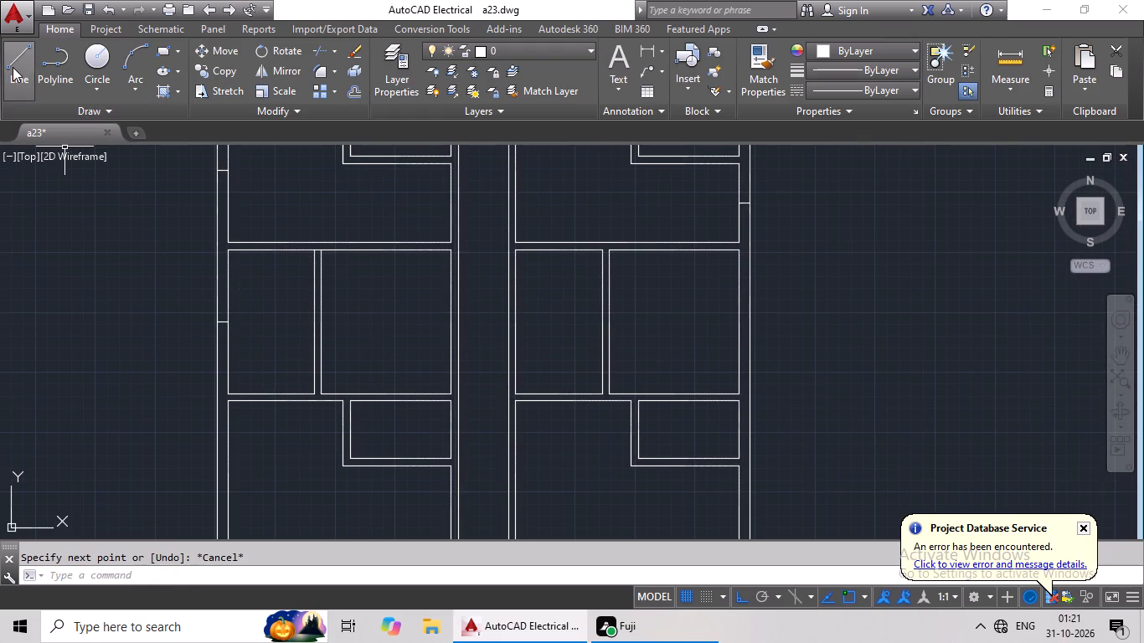
Draw a line across the partition between that left-unit kitchen and the adjoining bedroom, at the partition's midpoint.
left_click(13, 67)
scroll(301, 319, "up", 2)
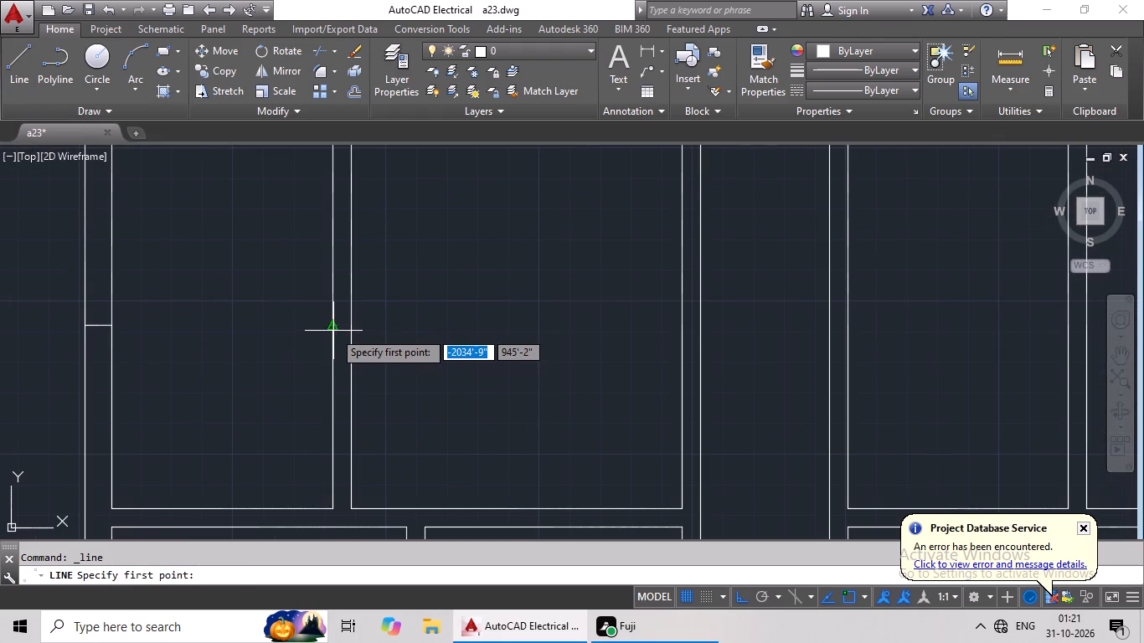
left_click(332, 327)
left_click(352, 327)
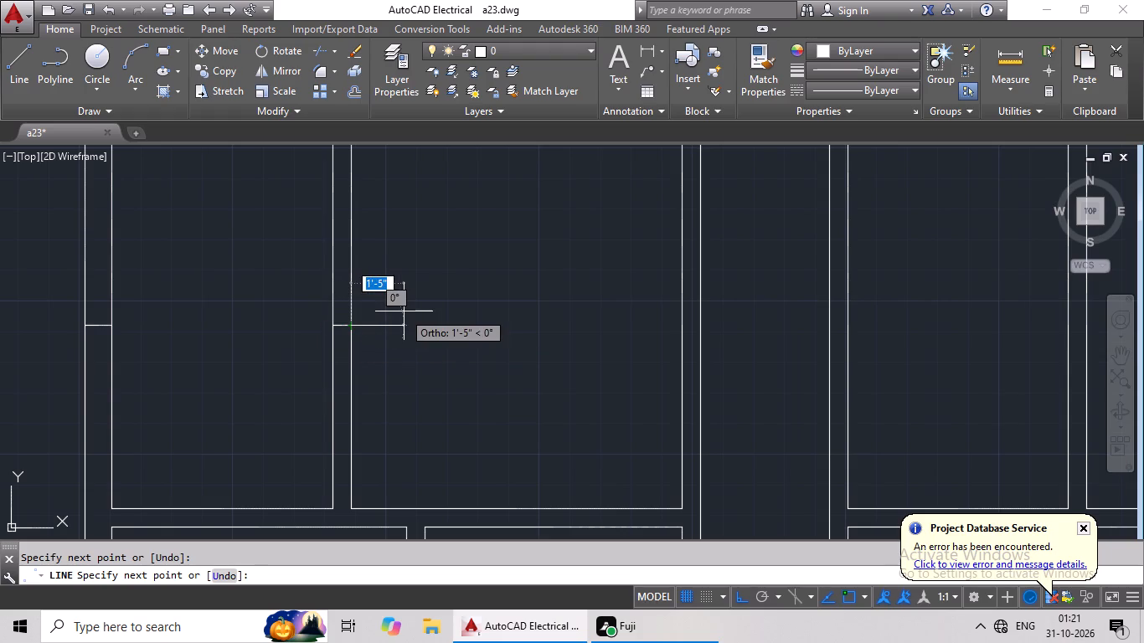
key("grave")
key("Escape")
key("Escape")
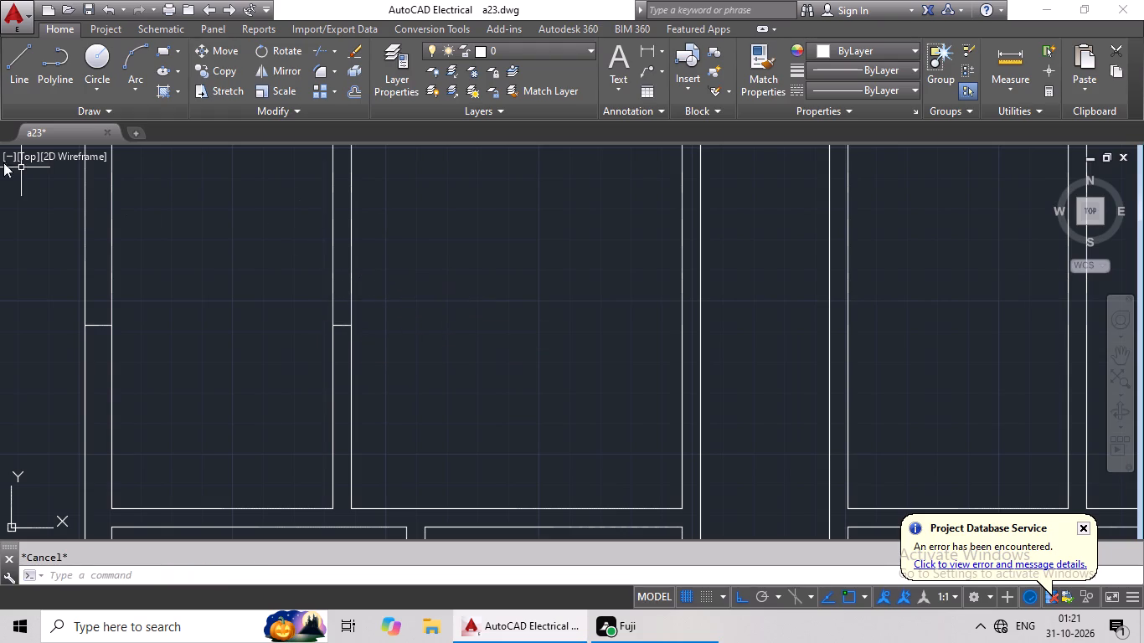
Draw a line across the wall between the left unit's kitchen and the hall above it, at the kitchen wall's midpoint.
left_click_drag(11, 60, 18, 54)
scroll(379, 223, "down", 3)
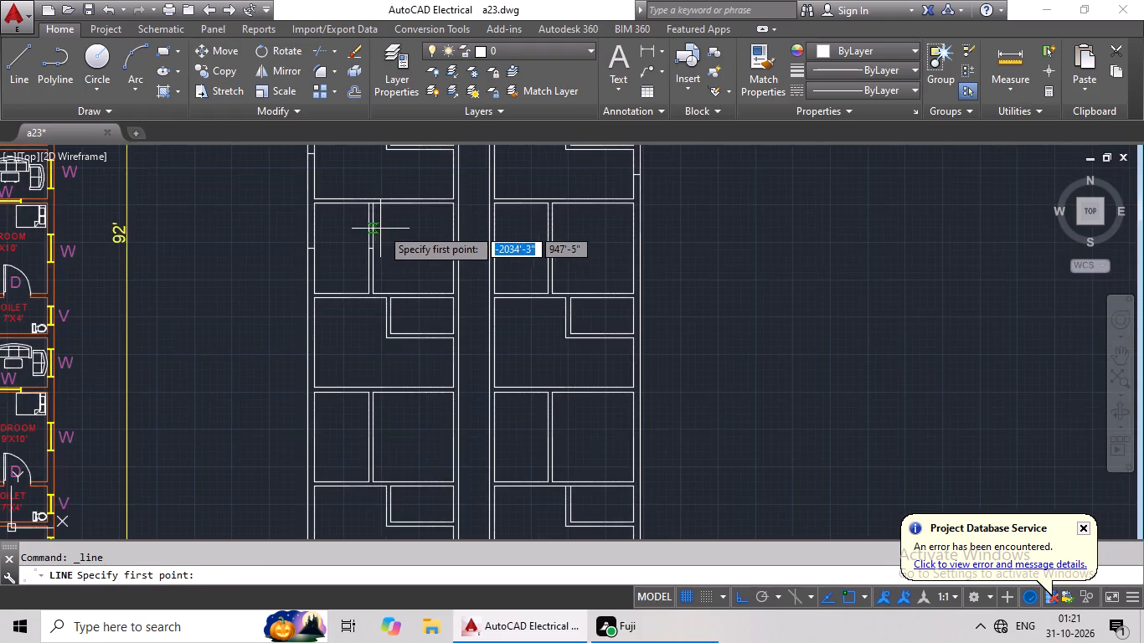
middle_click_drag(390, 220, 389, 296)
scroll(338, 276, "up", 2)
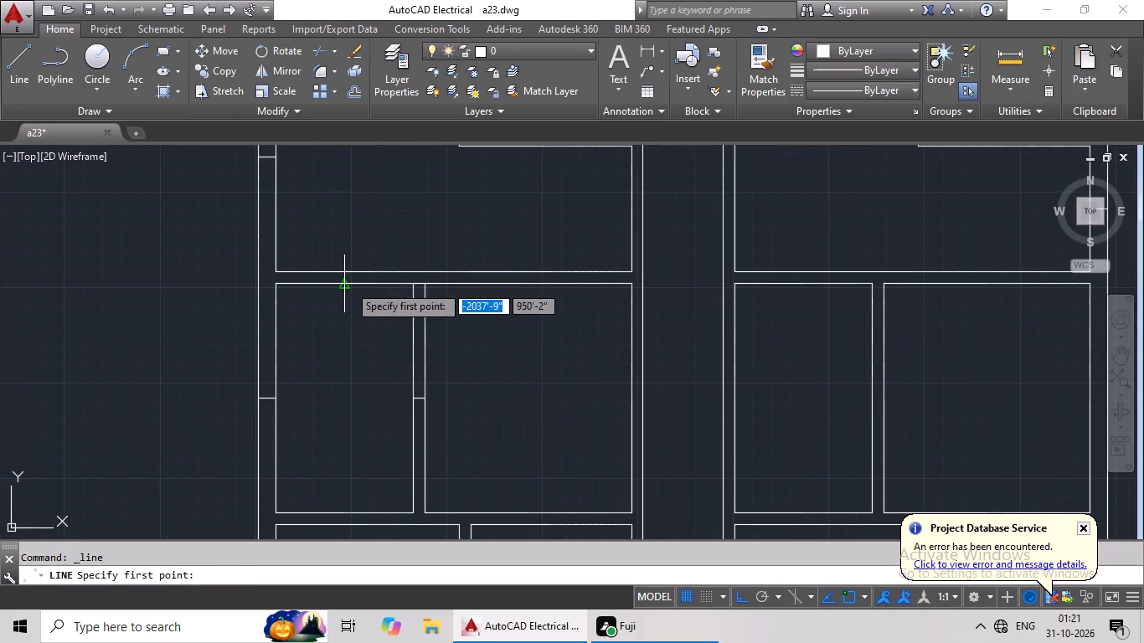
left_click(348, 285)
scroll(347, 268, "up", 3)
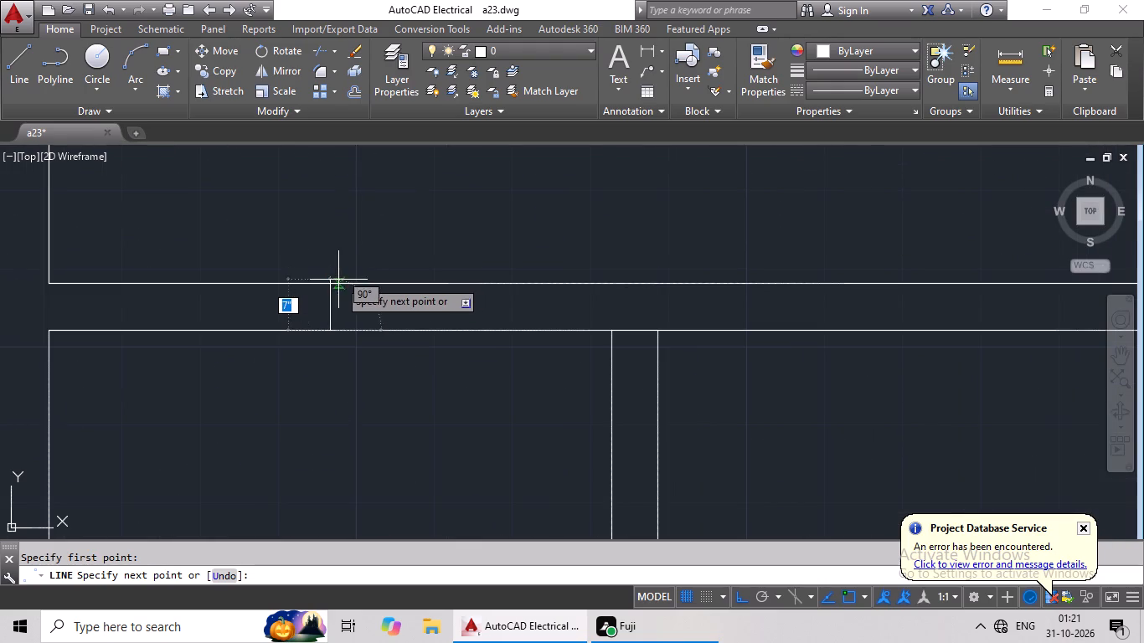
left_click_drag(332, 281, 340, 280)
key("Escape")
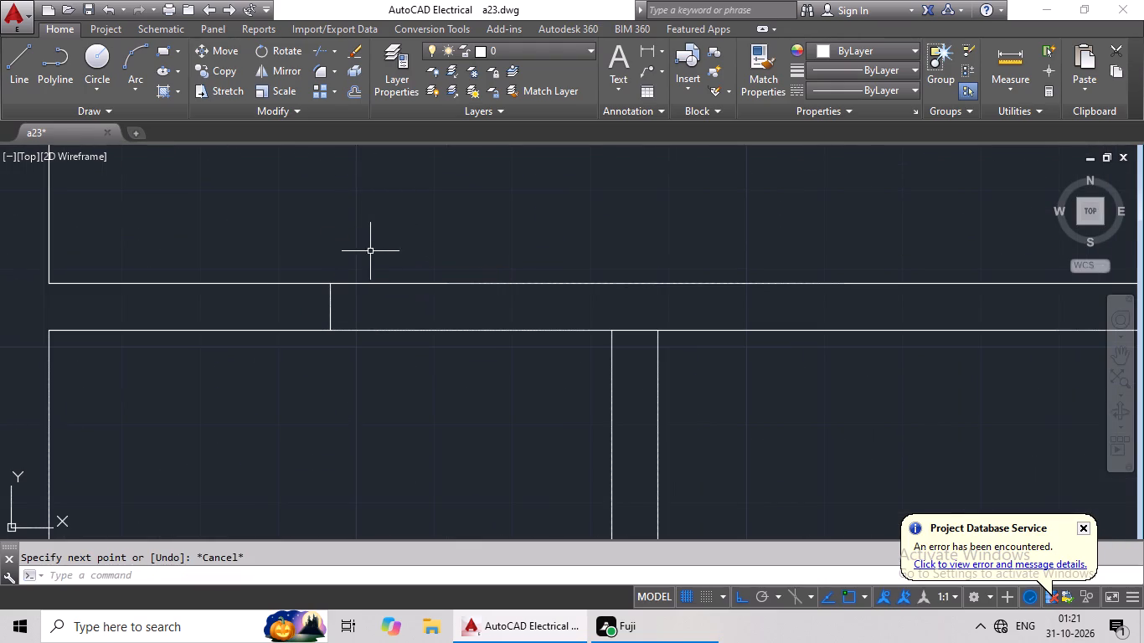
Draw a line across the wall between the left unit's bedroom and the hall above it, at the bedroom wall's midpoint.
left_click(18, 71)
scroll(376, 224, "down", 1)
middle_click_drag(461, 265, 212, 307)
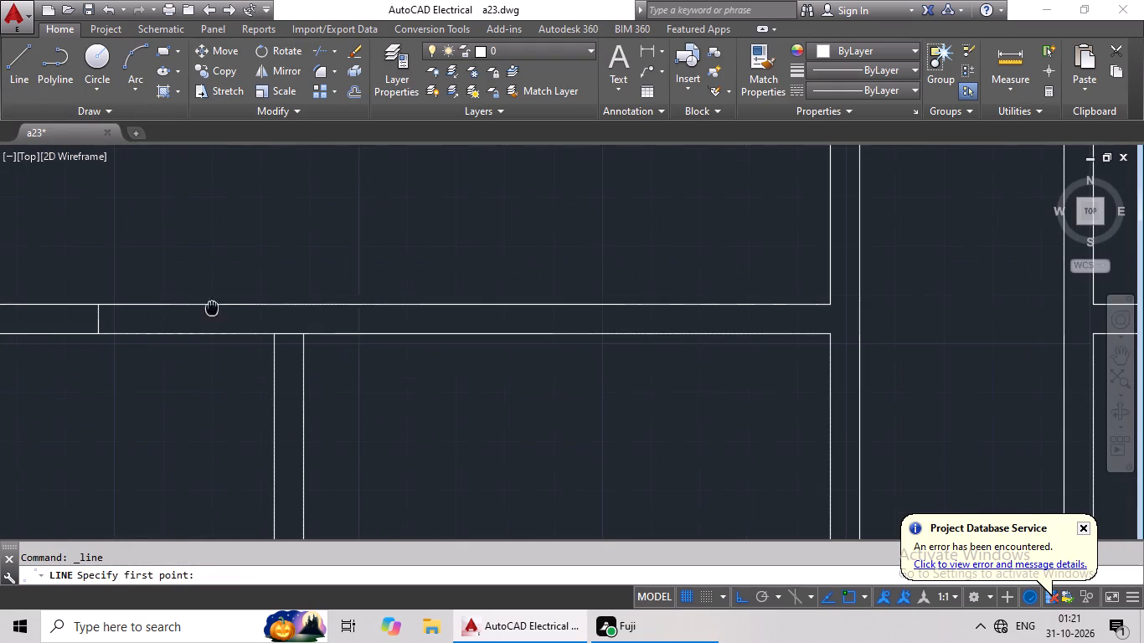
left_click(555, 333)
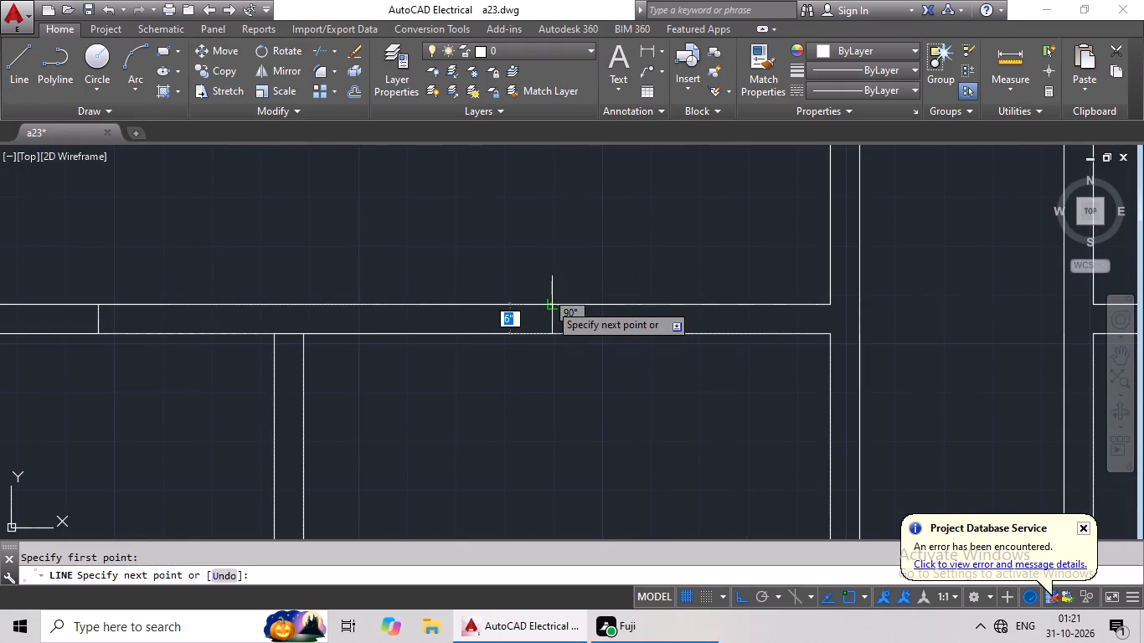
left_click(549, 303)
key("Escape")
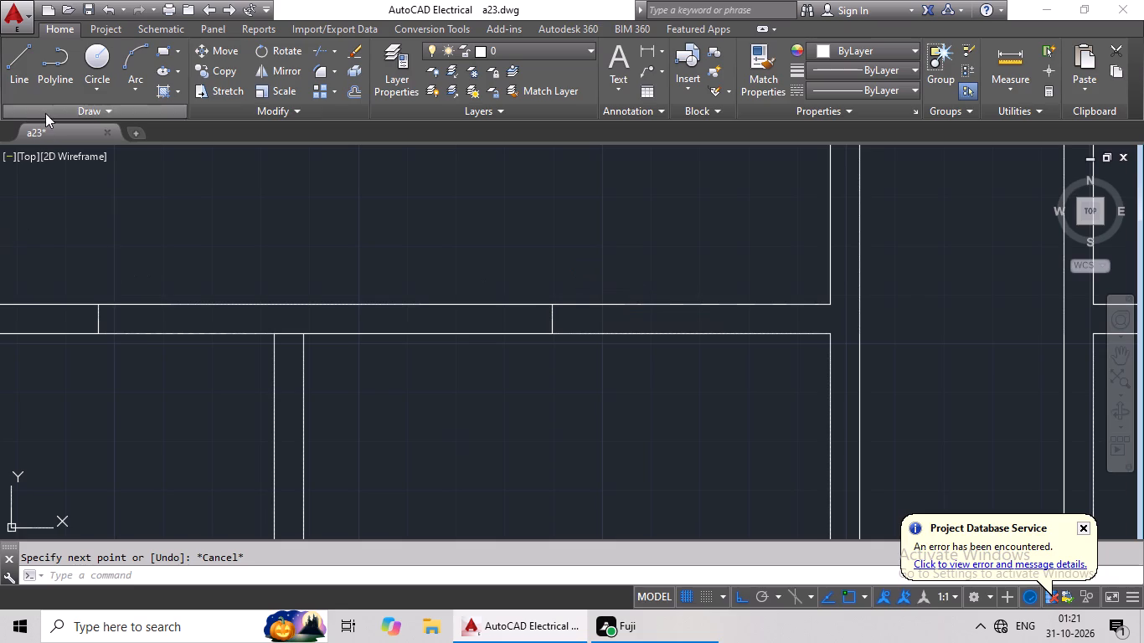
Draw a line across the wall between the right unit's kitchen and the hall above it in the same row, at the kitchen wall's midpoint.
left_click(19, 76)
scroll(374, 315, "down", 3)
middle_click_drag(405, 358, 328, 300)
middle_click_drag(540, 349, 462, 364)
scroll(444, 285, "up", 2)
scroll(444, 285, "down", 1)
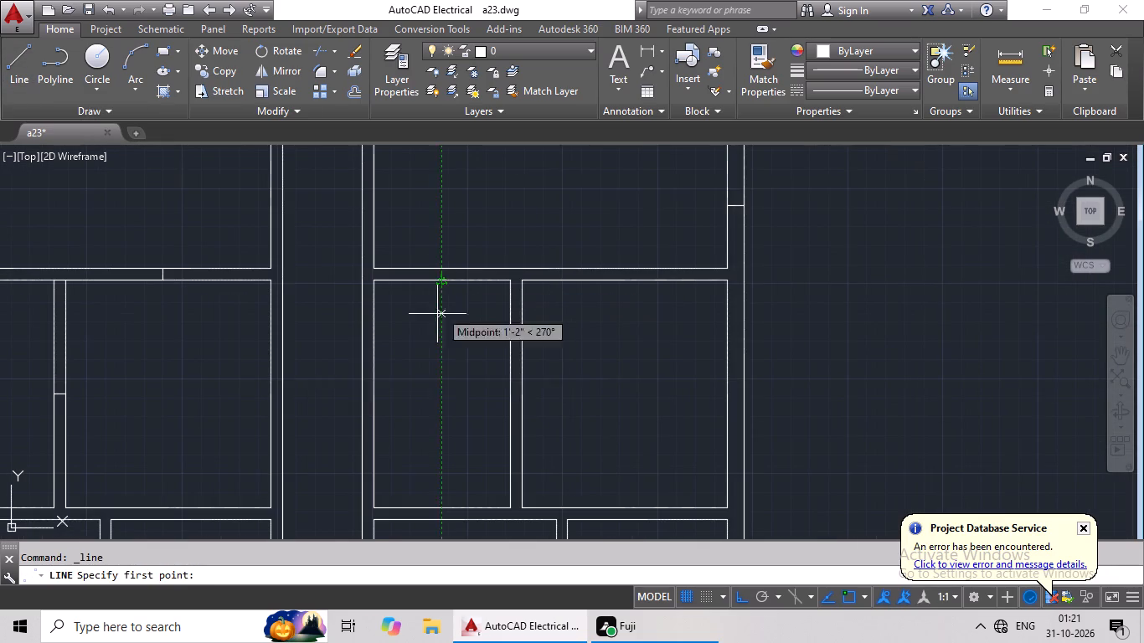
scroll(307, 379, "down", 1)
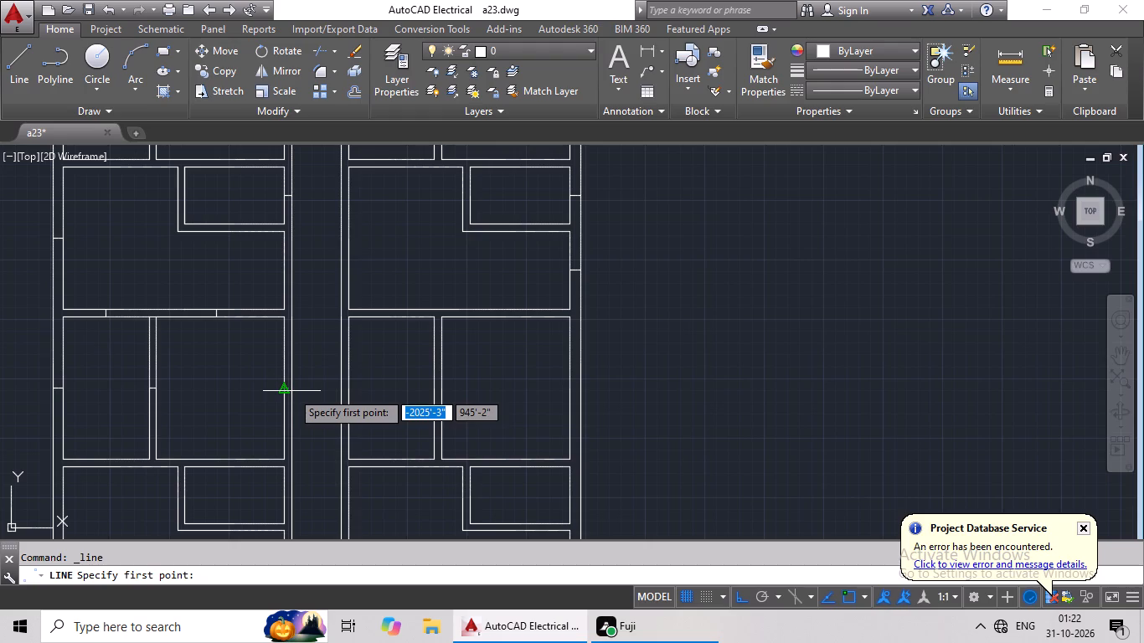
scroll(384, 377, "down", 1)
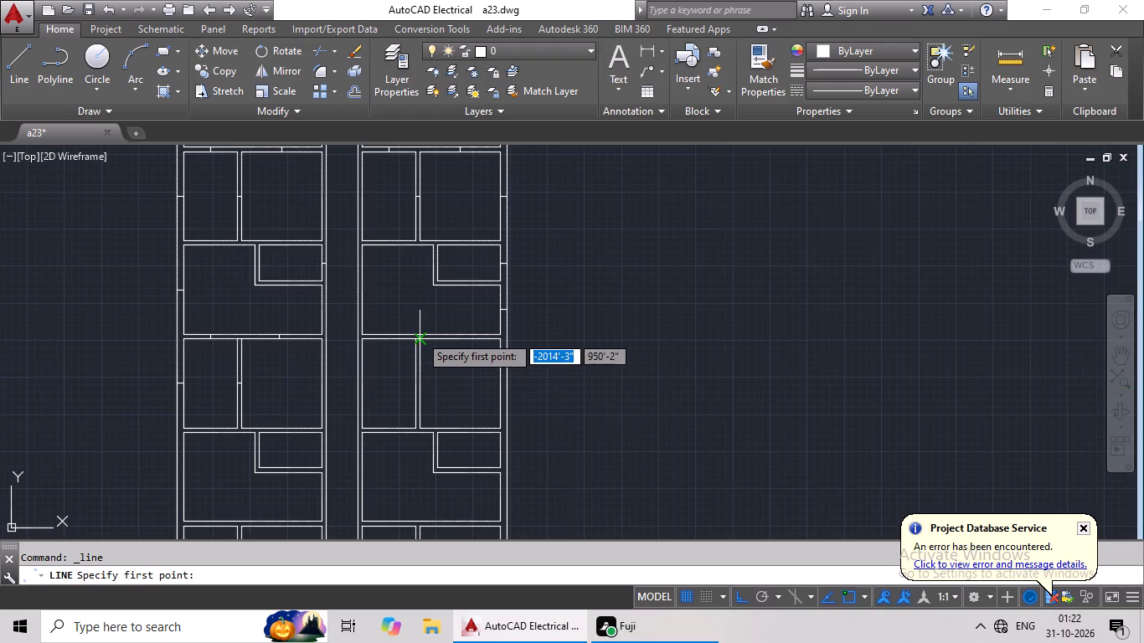
middle_click_drag(420, 335, 410, 440)
middle_click_drag(404, 405, 435, 343)
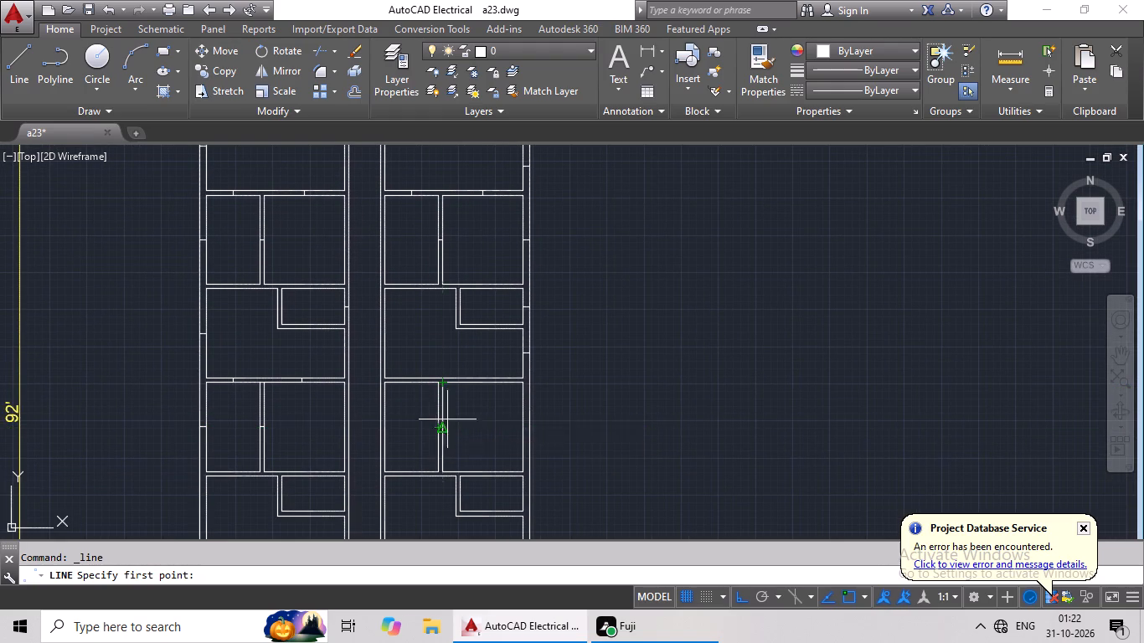
scroll(440, 387, "up", 2)
left_click(363, 380)
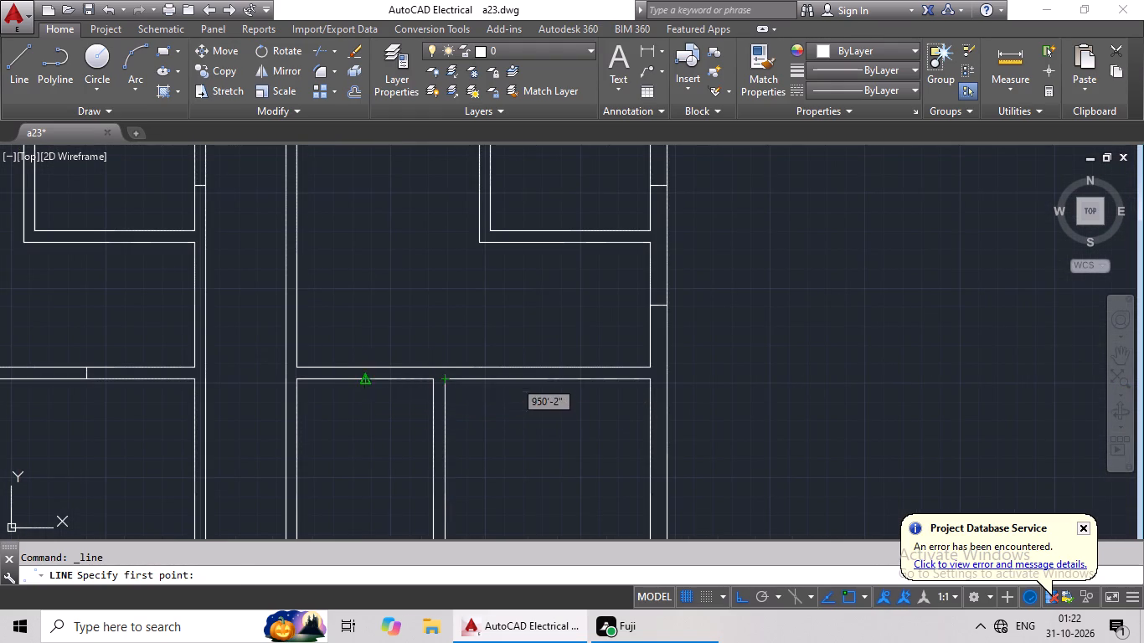
left_click_drag(365, 368, 374, 367)
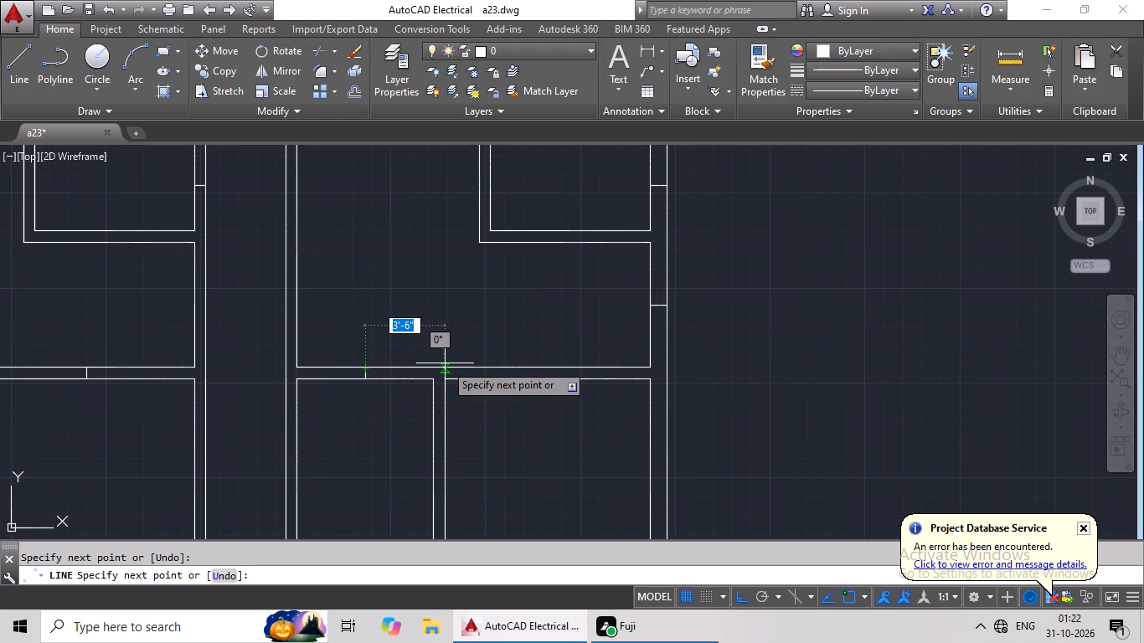
key("Escape")
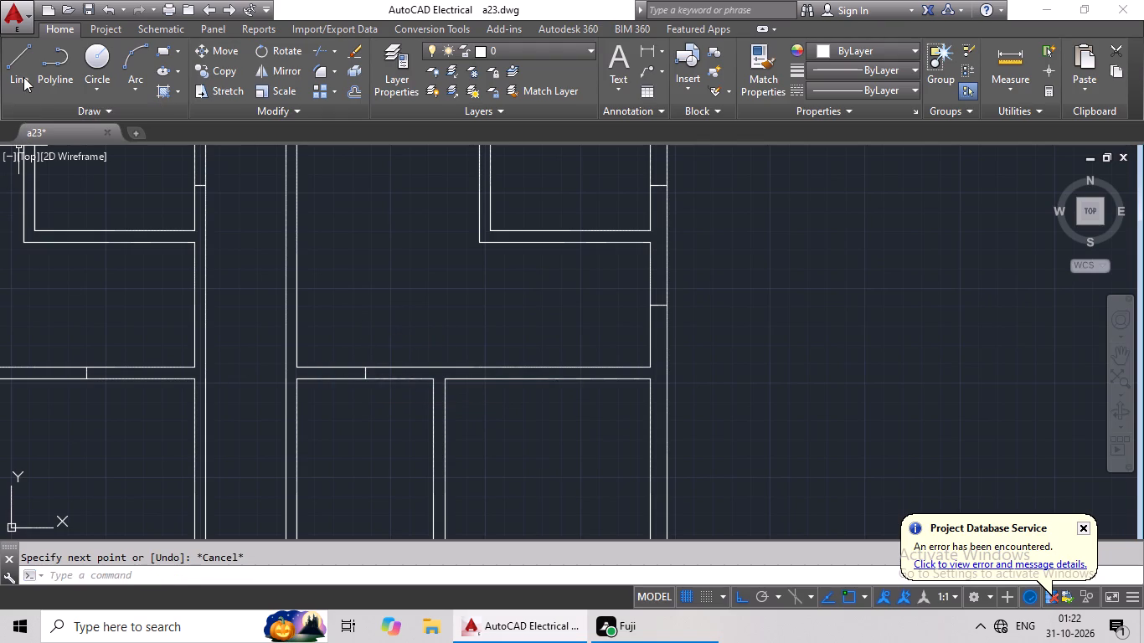
Draw a line across the corridor-side wall of that right-unit kitchen, at the kitchen's midpoint.
left_click(23, 77)
middle_click_drag(358, 470, 384, 379)
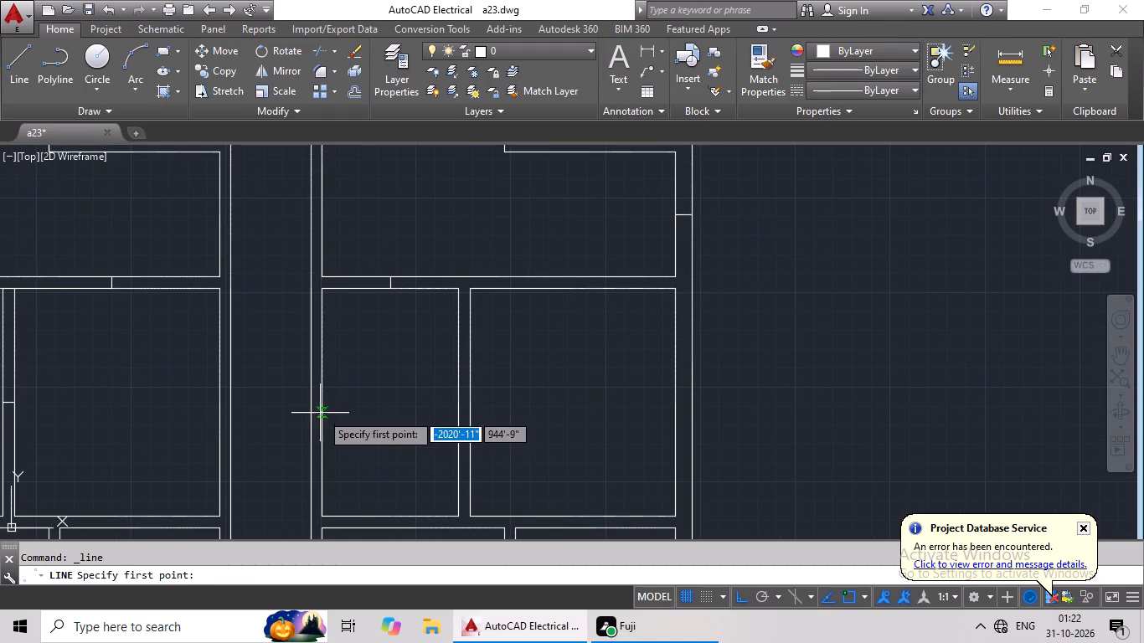
left_click(322, 400)
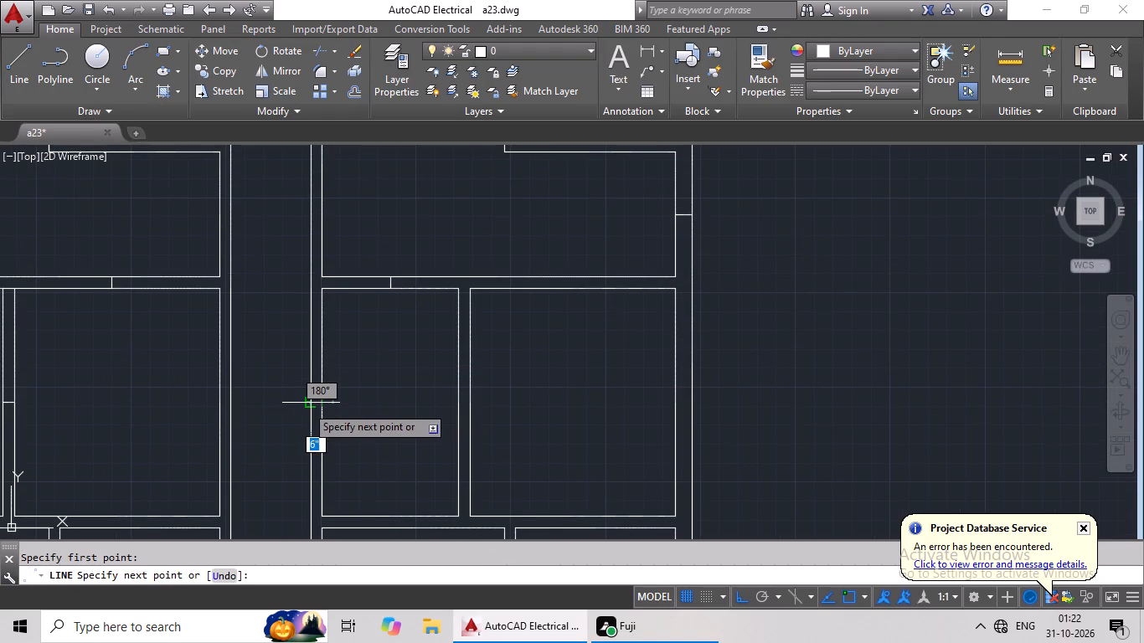
left_click(307, 404)
key("Escape")
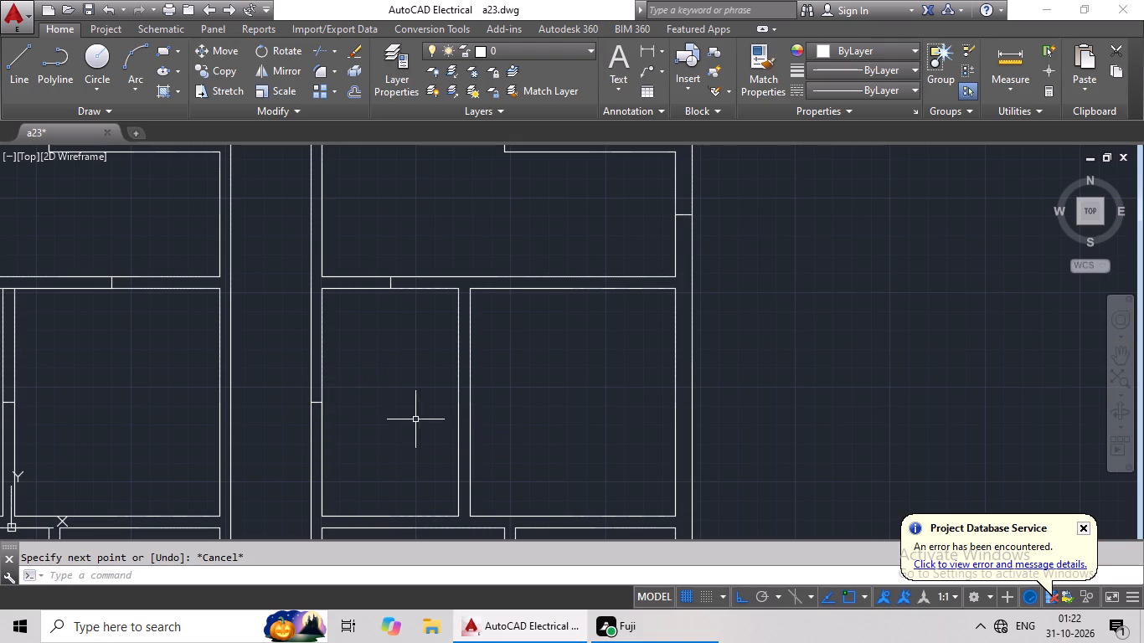
Draw a line across the wall between the right unit's bedroom and the hall above it, at the bedroom wall's midpoint.
left_click(21, 56)
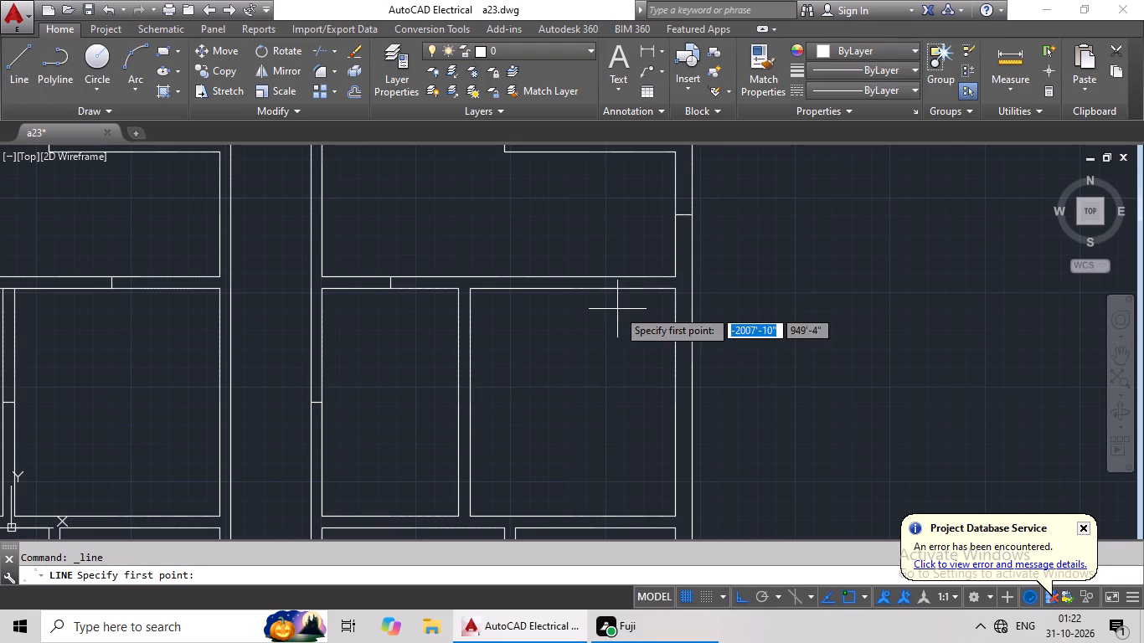
left_click(573, 291)
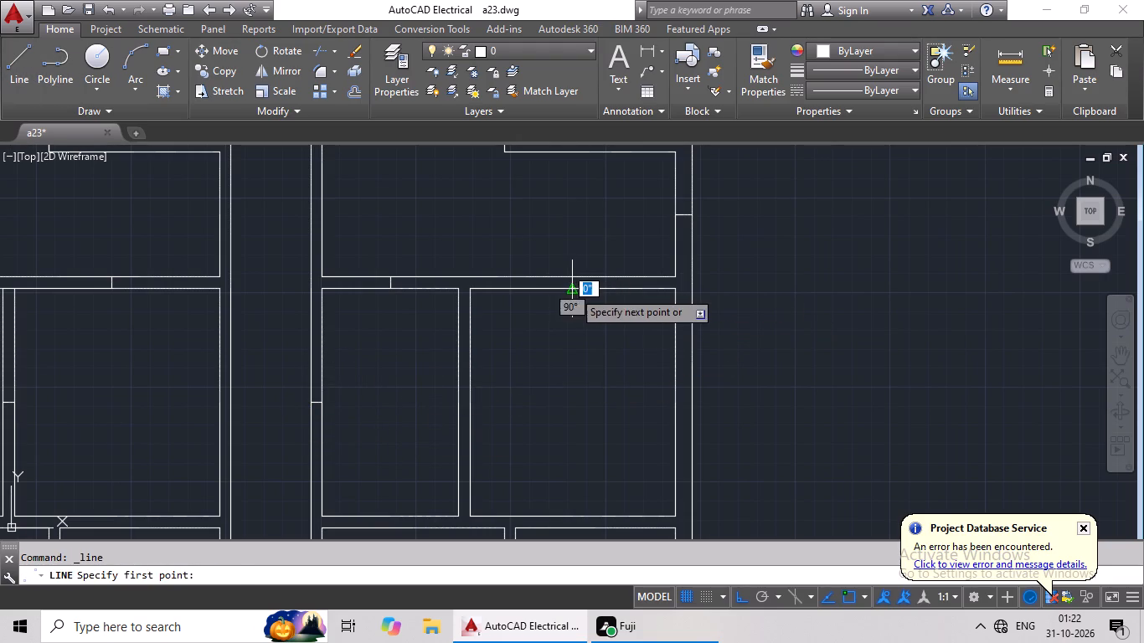
scroll(569, 276, "up", 2)
left_click(577, 275)
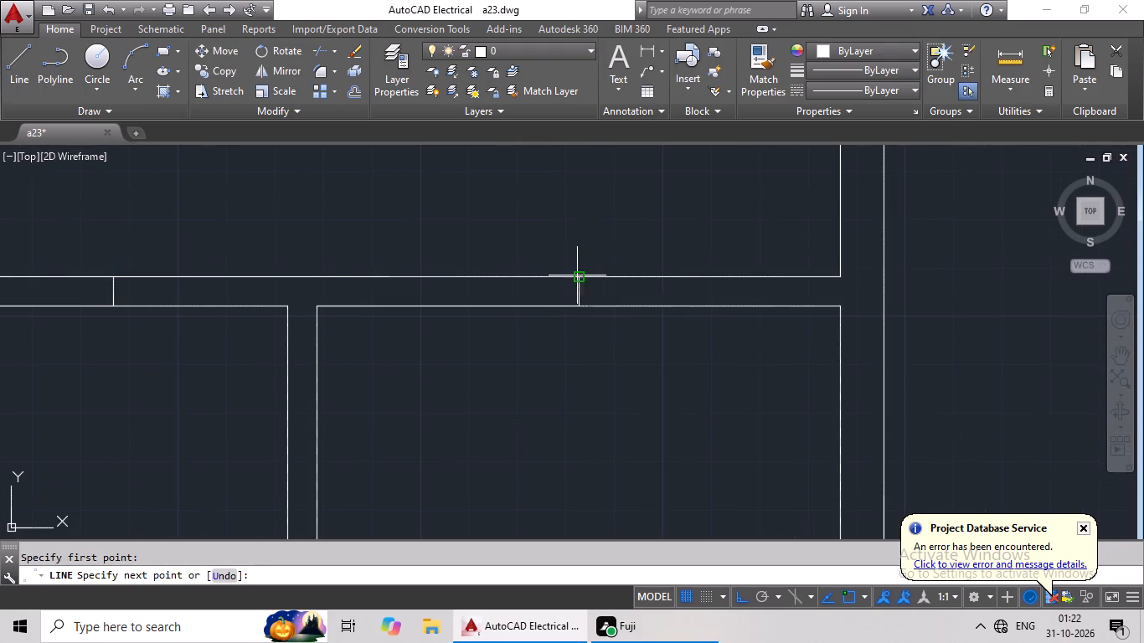
key("Escape")
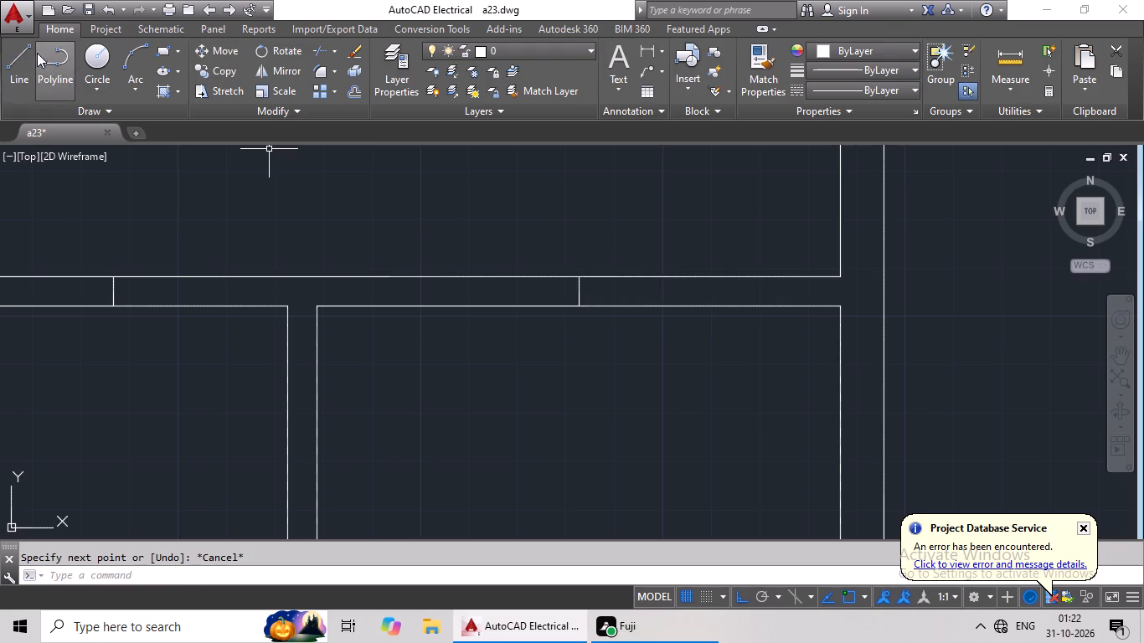
Draw a line across the partition between the right unit's kitchen and bedroom in this row, at the partition's midpoint.
left_click(22, 56)
scroll(418, 334, "down", 2)
middle_click_drag(462, 371, 477, 239)
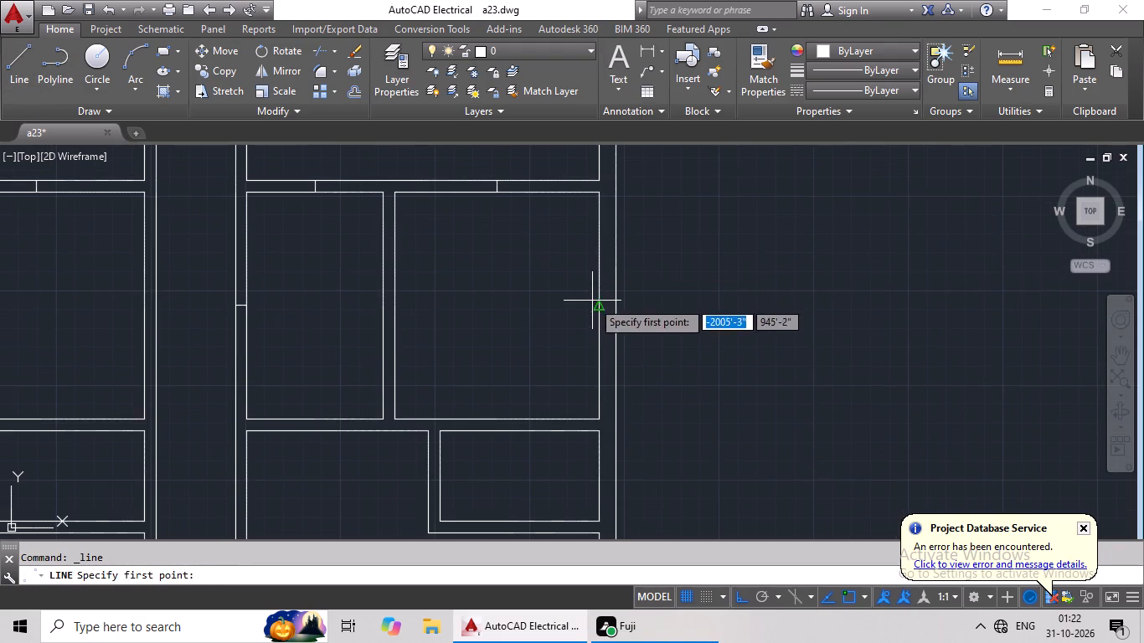
left_click(394, 311)
left_click(382, 309)
key("Escape")
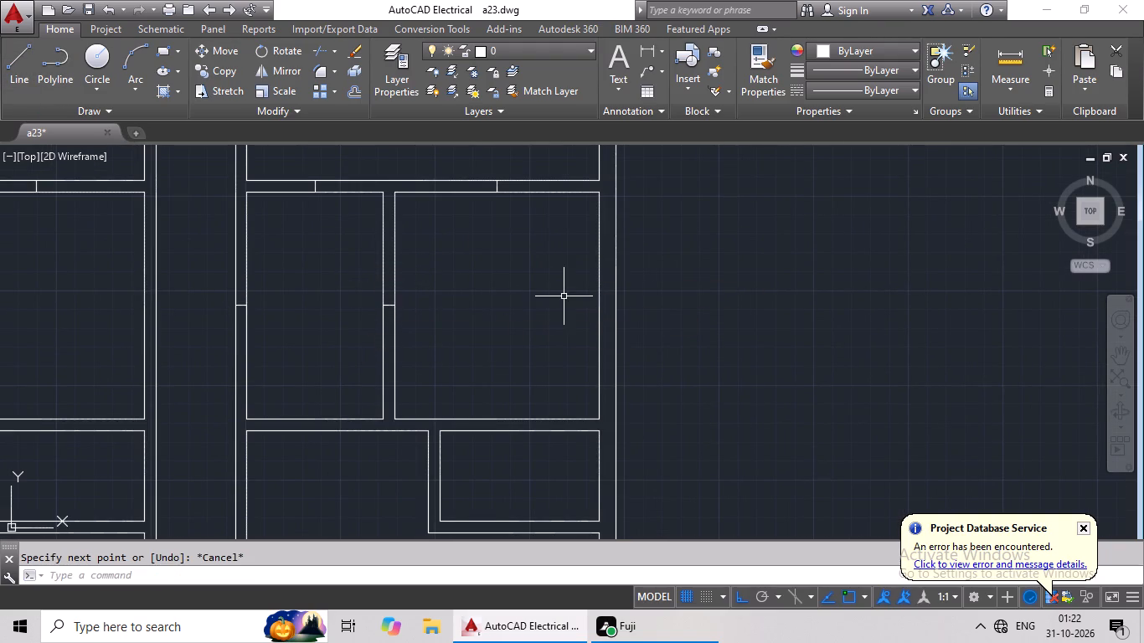
Examine the midpoint marks in the upper rows of the white plan and compare them with the row just worked on.
scroll(591, 363, "down", 1)
middle_click_drag(595, 362, 636, 322)
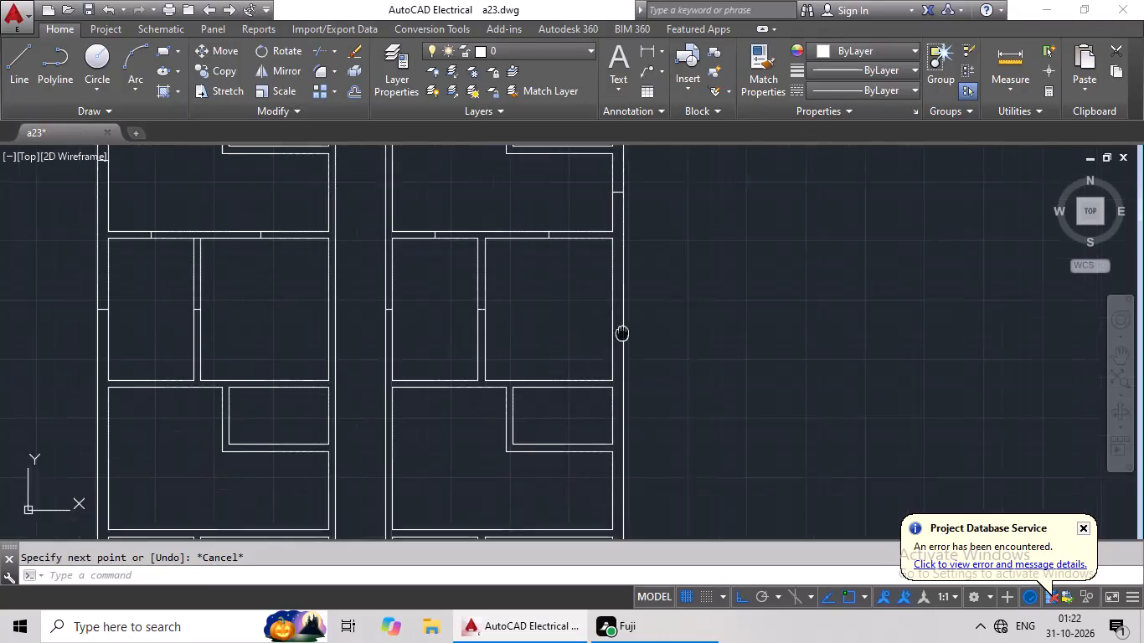
middle_click_drag(636, 322, 642, 317)
scroll(642, 317, "down", 1)
middle_click_drag(639, 319, 584, 343)
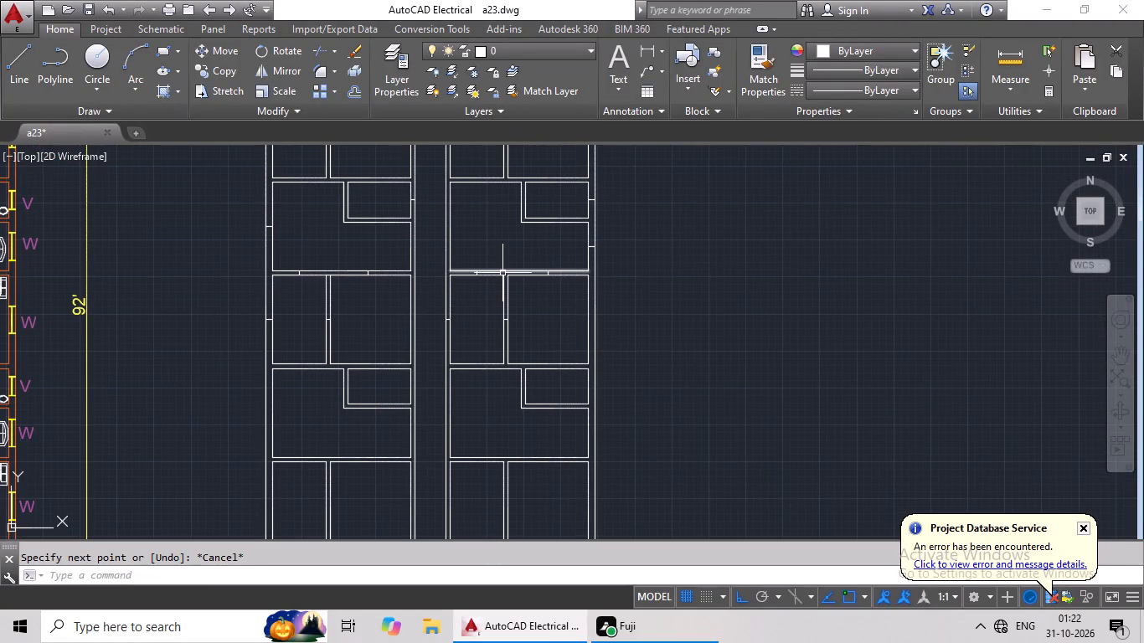
scroll(573, 297, "down", 1)
middle_click_drag(574, 307, 561, 399)
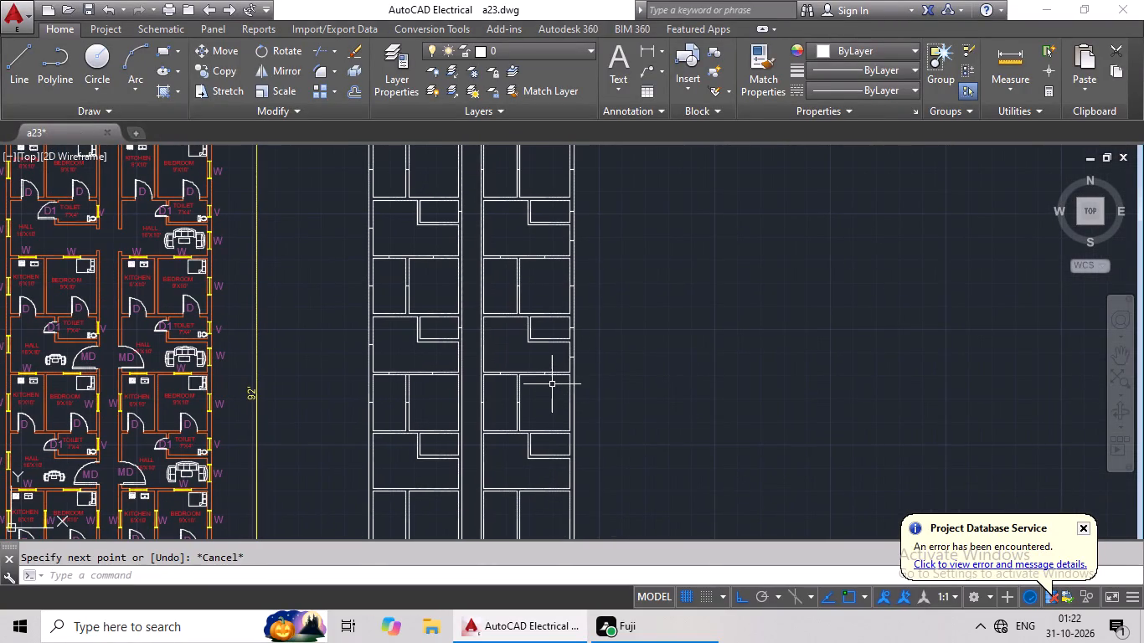
scroll(516, 270, "up", 3)
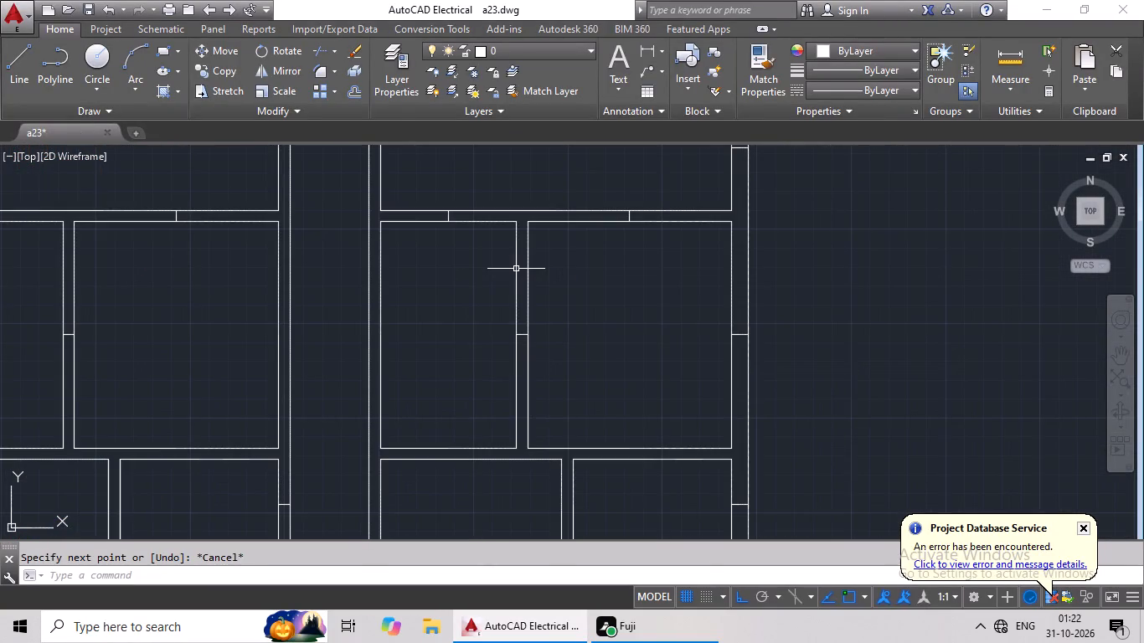
scroll(516, 269, "down", 3)
middle_click_drag(500, 375, 518, 303)
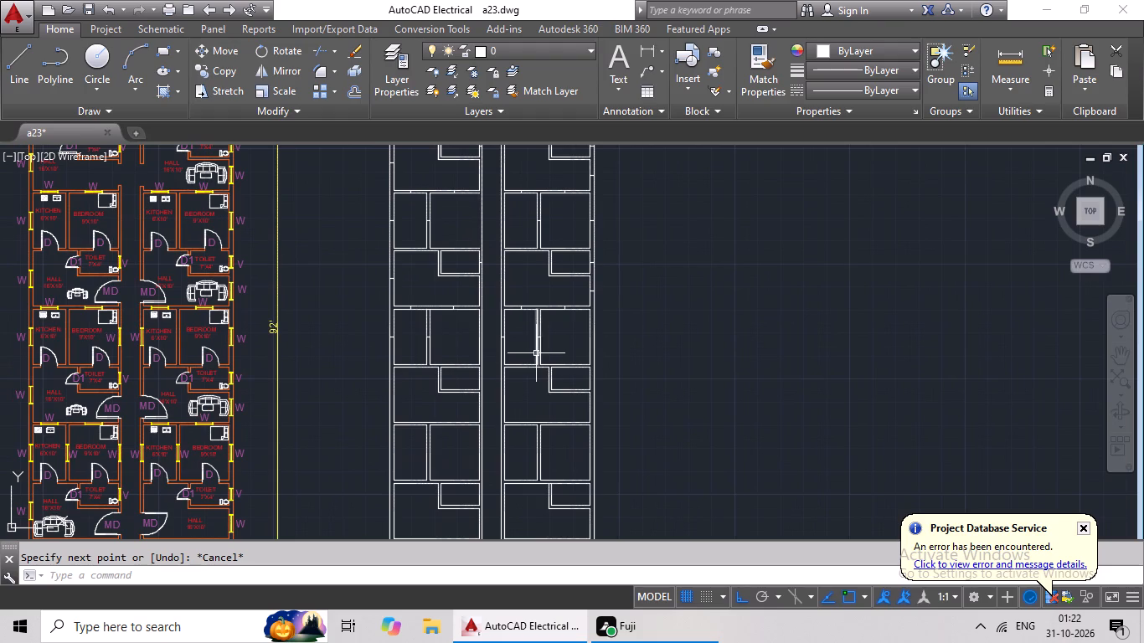
scroll(512, 338, "up", 1)
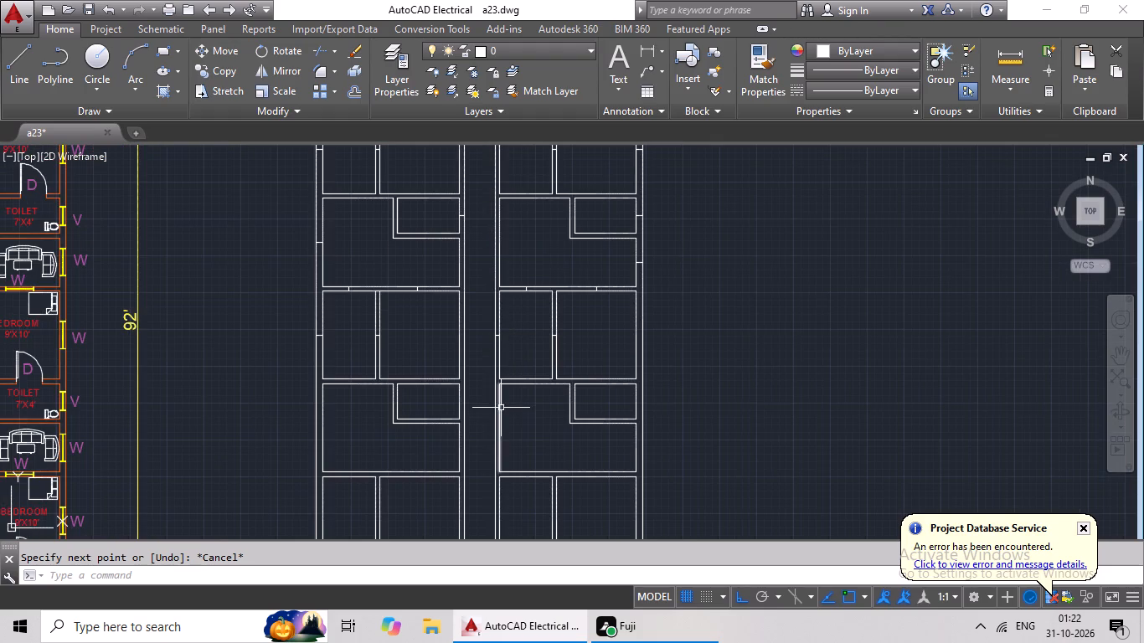
scroll(502, 347, "up", 1)
middle_click_drag(502, 347, 496, 438)
scroll(494, 435, "down", 1)
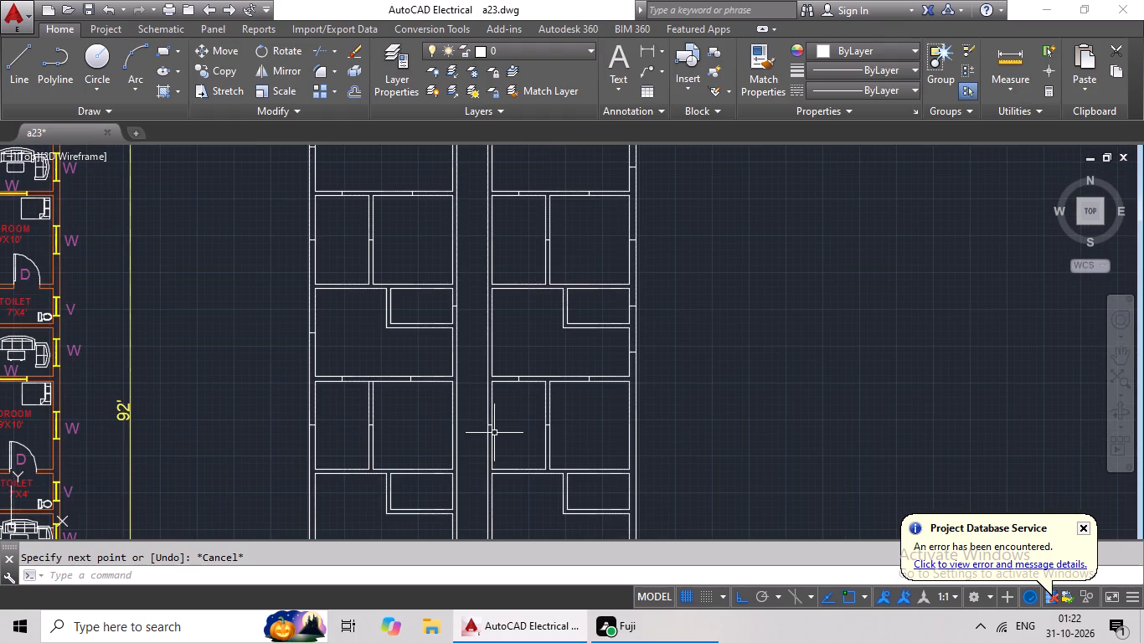
middle_click_drag(500, 445, 525, 401)
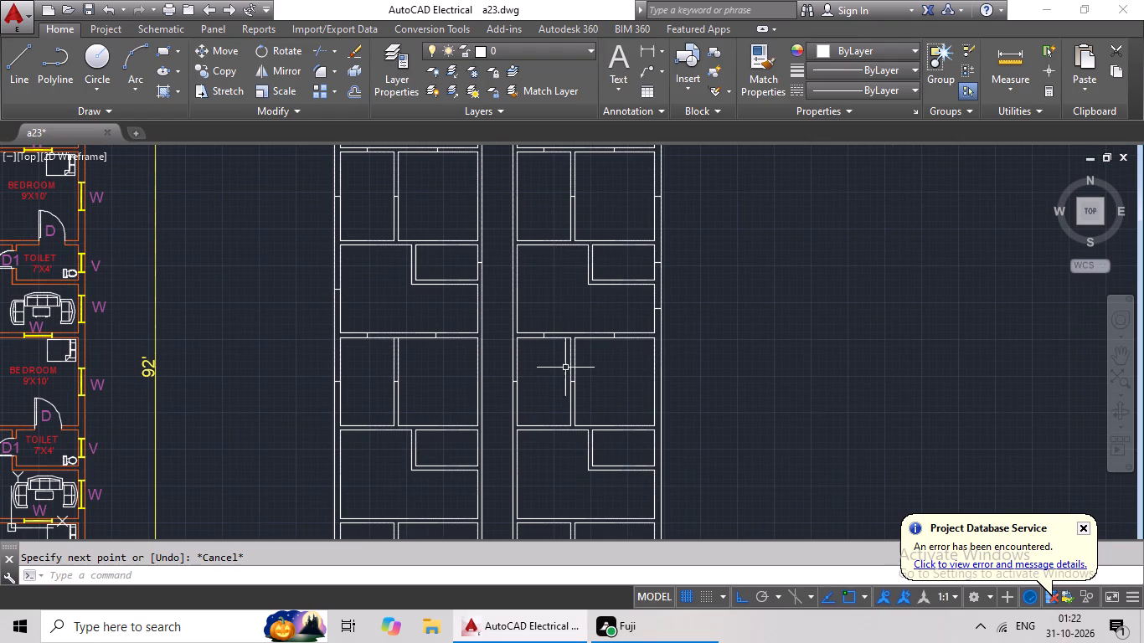
Draw a line across the outer wall of the left unit's hall in the row below that kitchen, at the hall's midpoint.
left_click(13, 75)
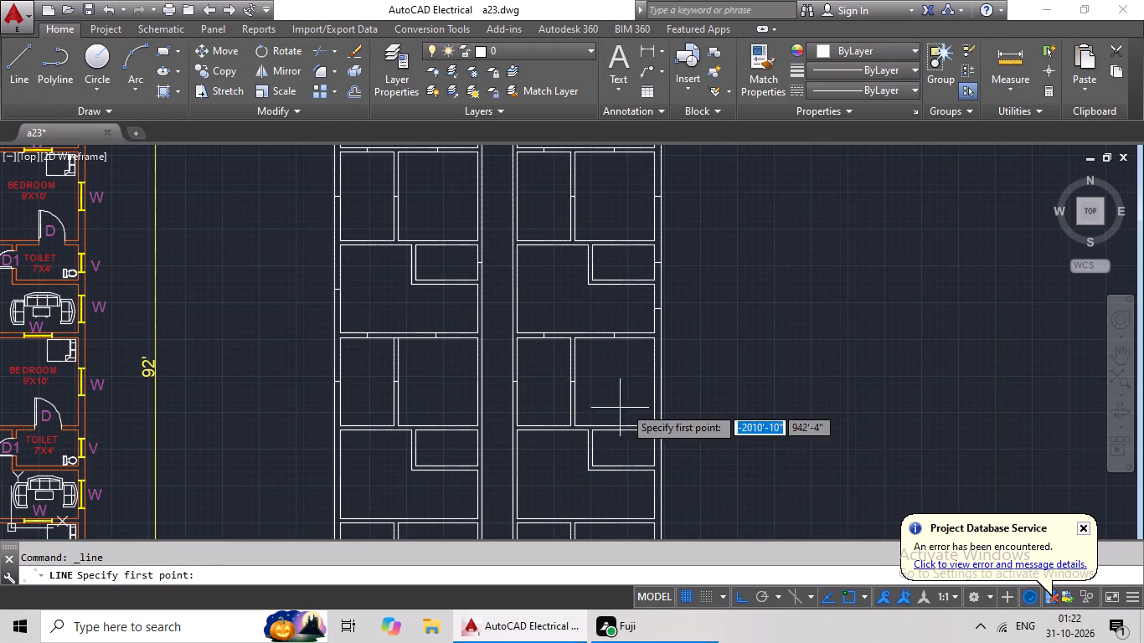
middle_click_drag(626, 404, 642, 351)
left_click(355, 419)
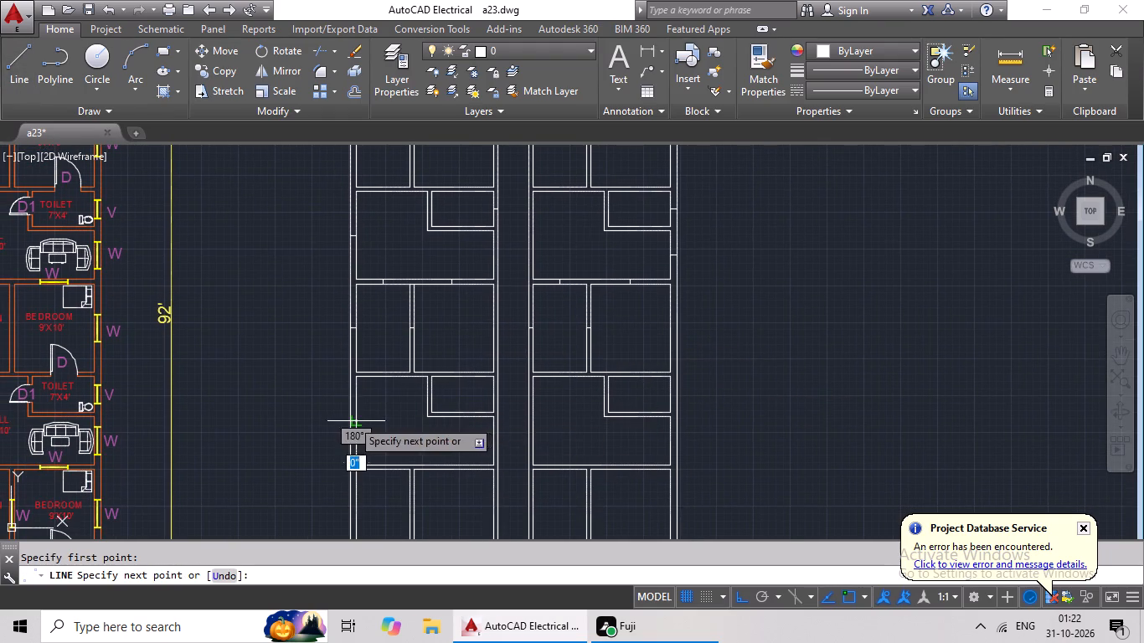
scroll(352, 419, "up", 4)
left_click(328, 439)
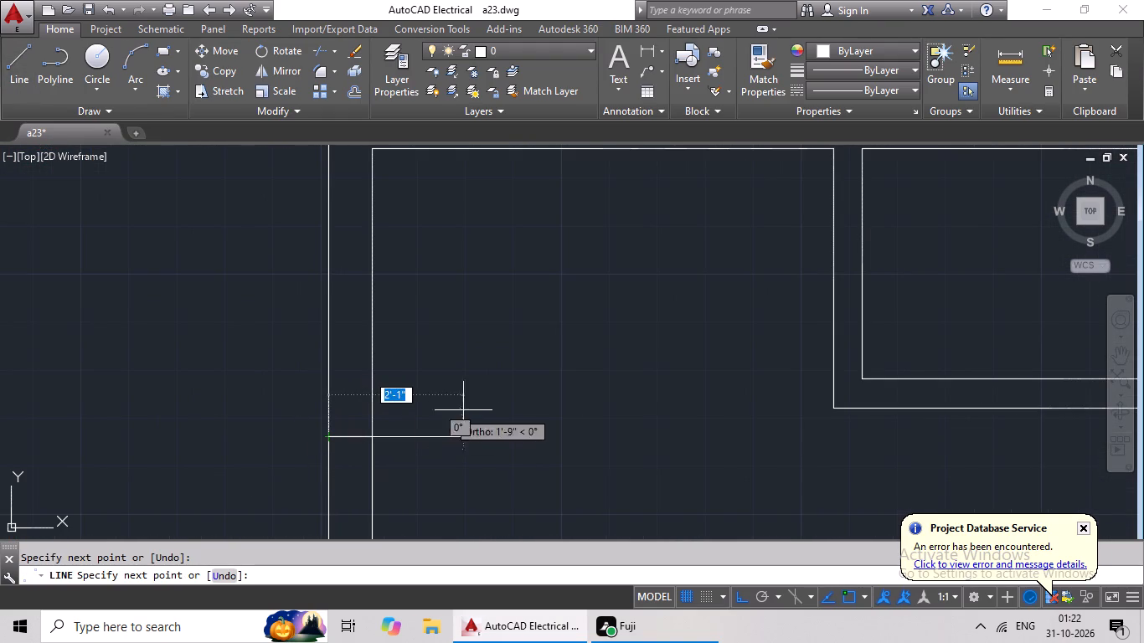
key("Escape")
Draw a line across the left unit's toilet wall facing the gap between the units, at the toilet wall's midpoint.
left_click(25, 86)
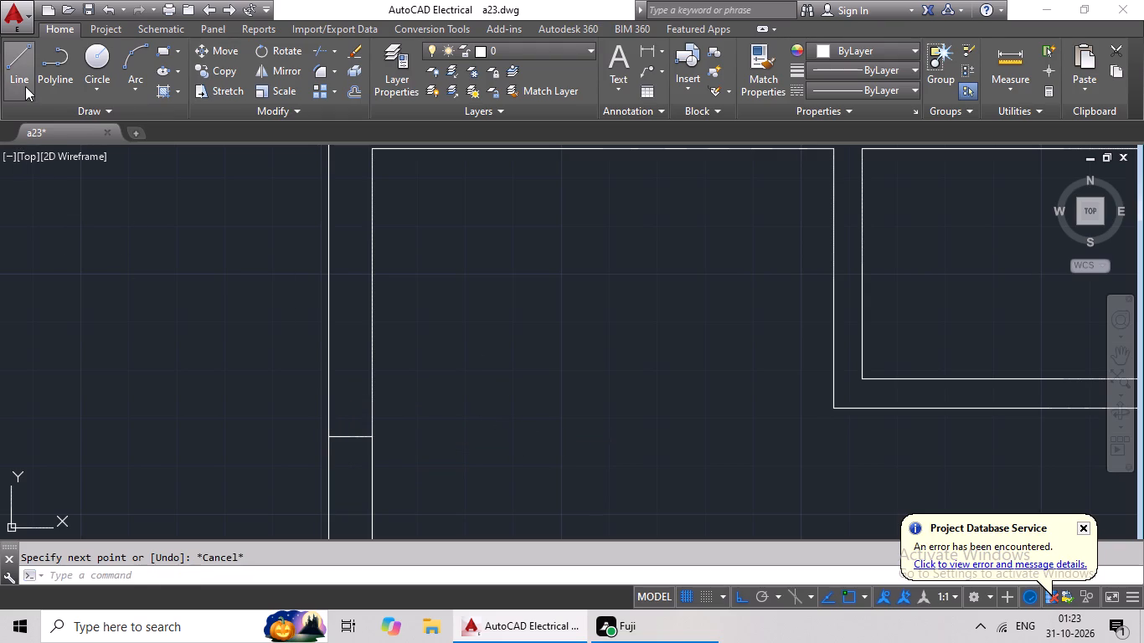
scroll(528, 408, "down", 2)
middle_click_drag(523, 406, 311, 417)
left_click(605, 359)
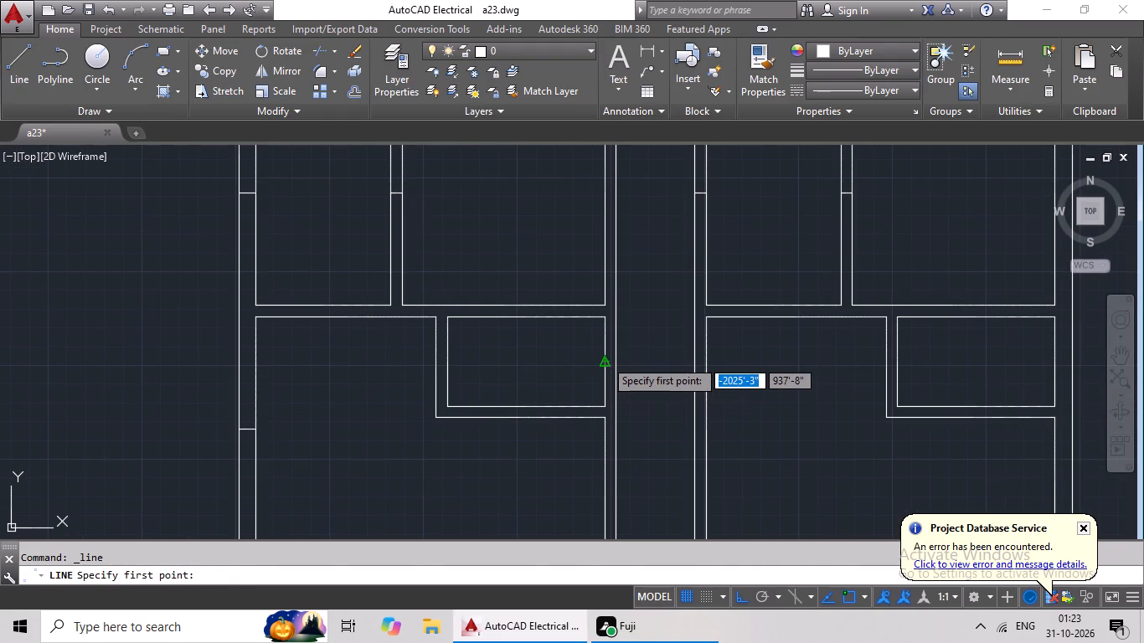
left_click(623, 358)
key("Escape")
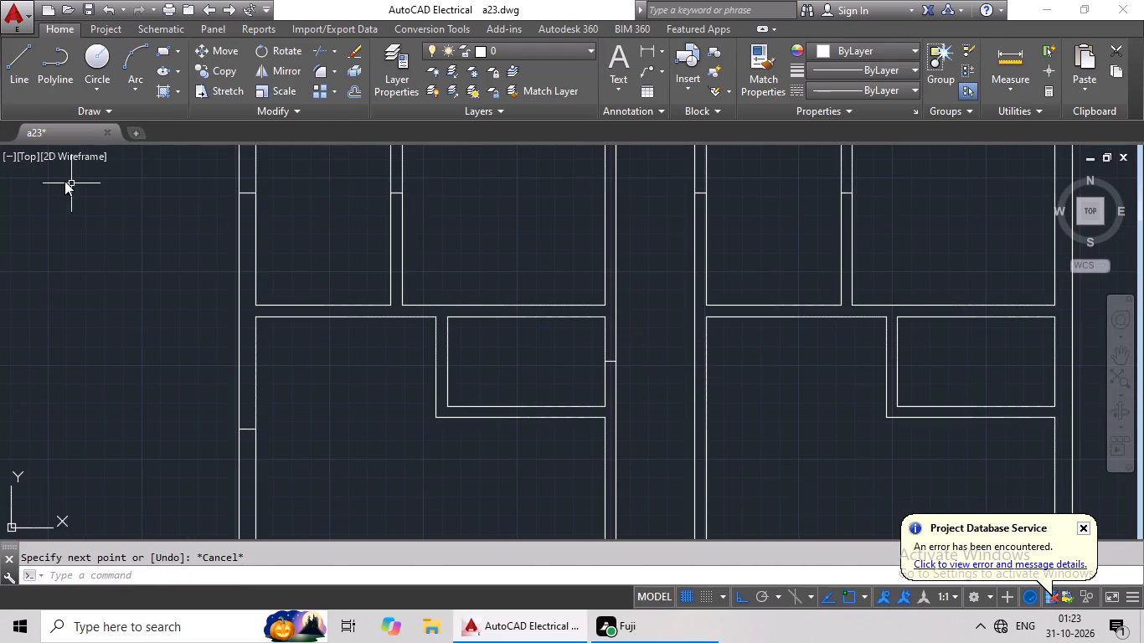
Draw a line across the outer wall of the right unit's toilet in the same row, at the toilet wall's midpoint.
left_click(20, 78)
scroll(700, 438, "down", 2)
middle_click_drag(736, 438, 586, 437)
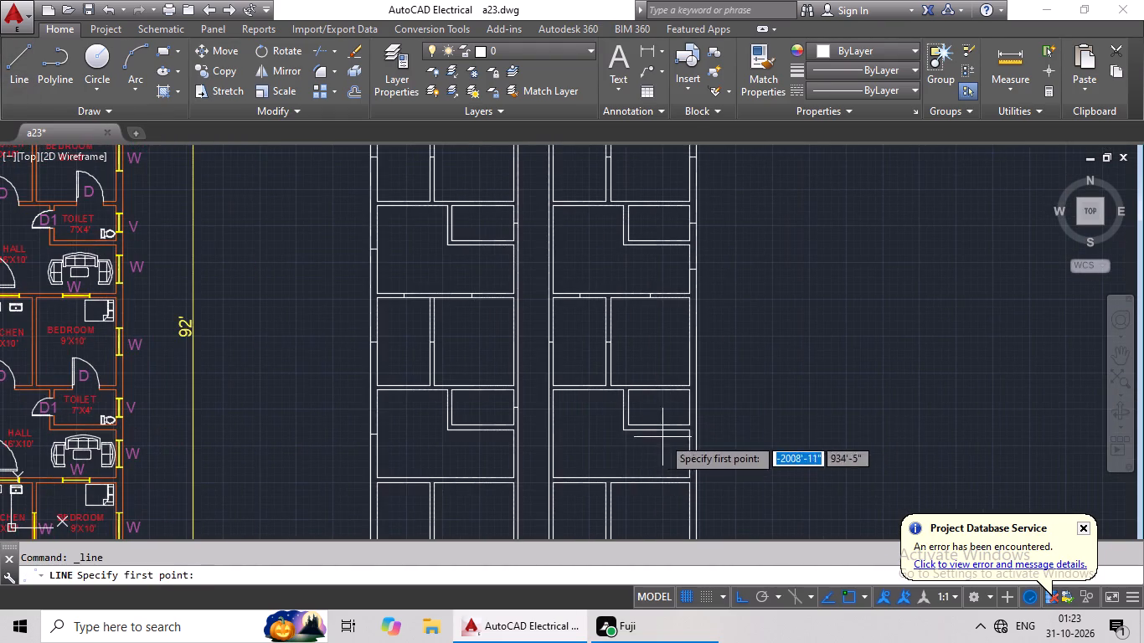
scroll(700, 414, "up", 3)
left_click(655, 399)
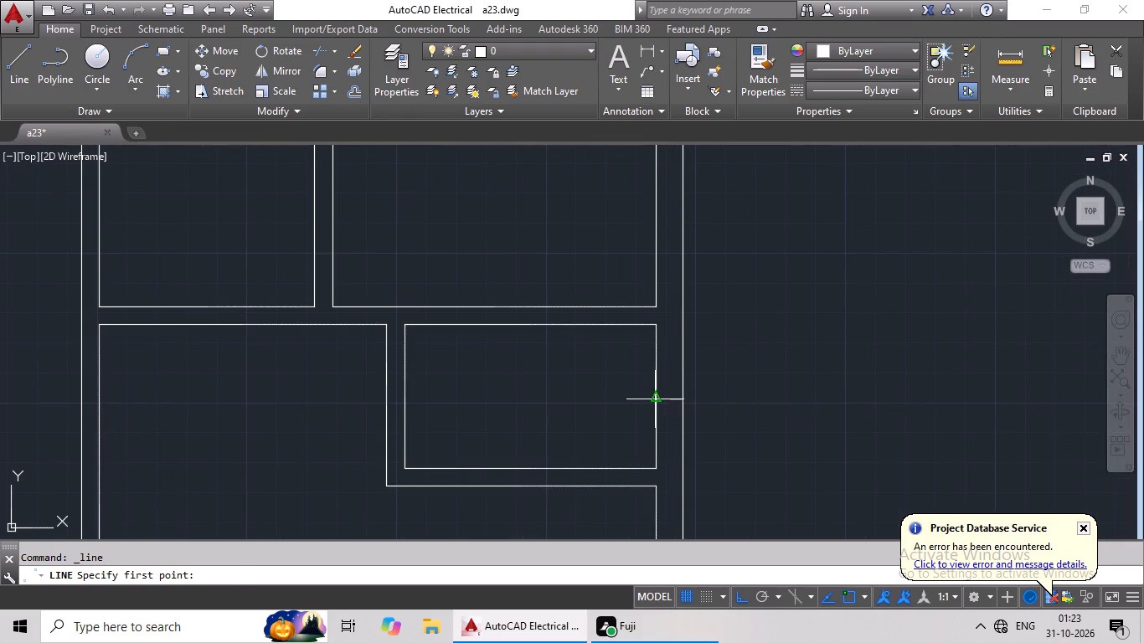
left_click(682, 398)
key("Escape")
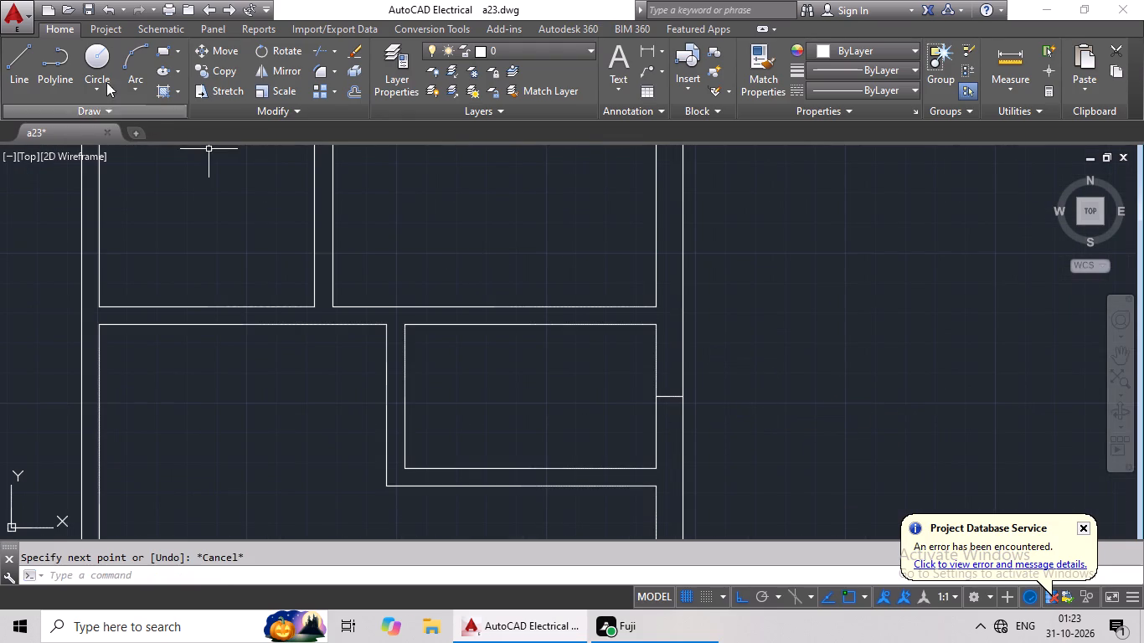
Draw a line across the outer wall of the right unit's hall just below that toilet, at the hall wall's midpoint.
left_click(18, 61)
scroll(394, 351, "down", 2)
middle_click_drag(414, 342, 420, 276)
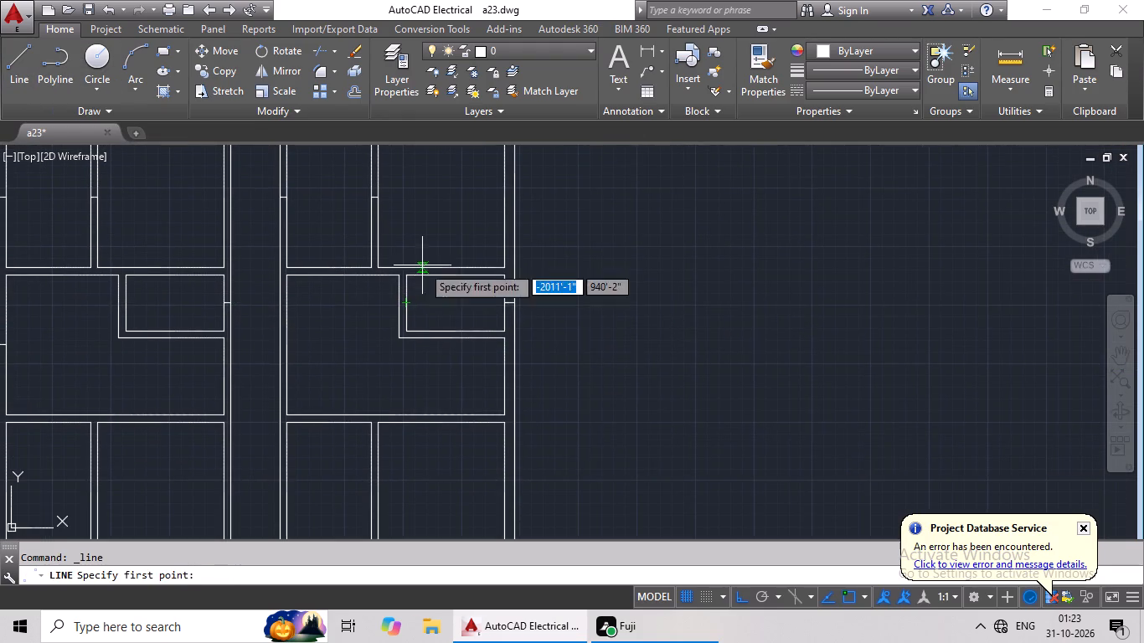
scroll(506, 384, "up", 2)
left_click(500, 367)
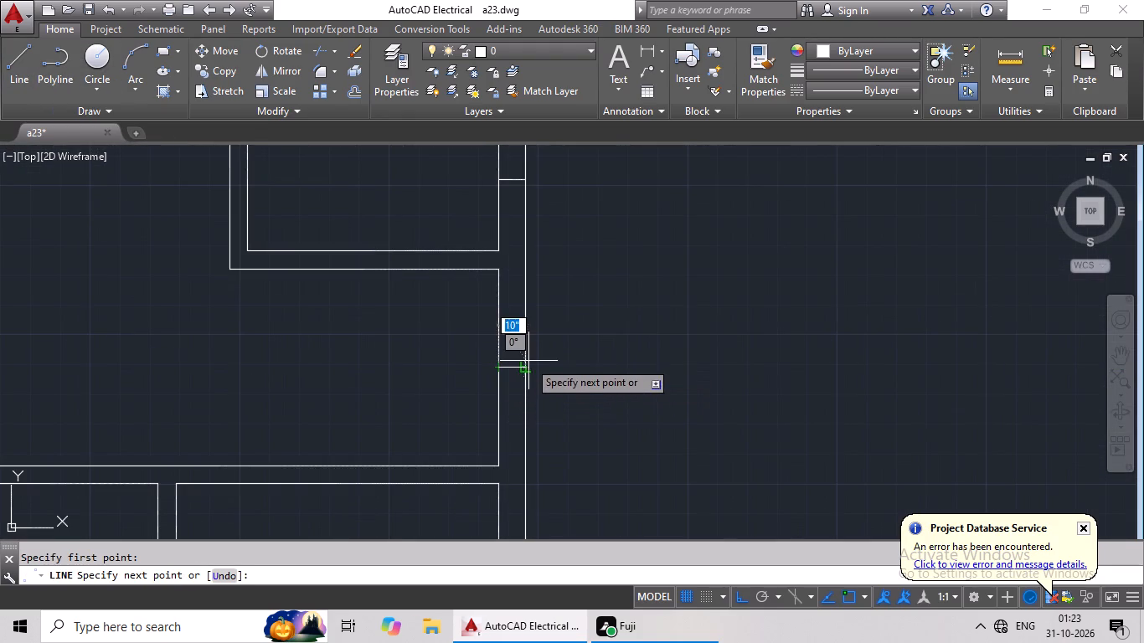
left_click(525, 364)
key("Escape")
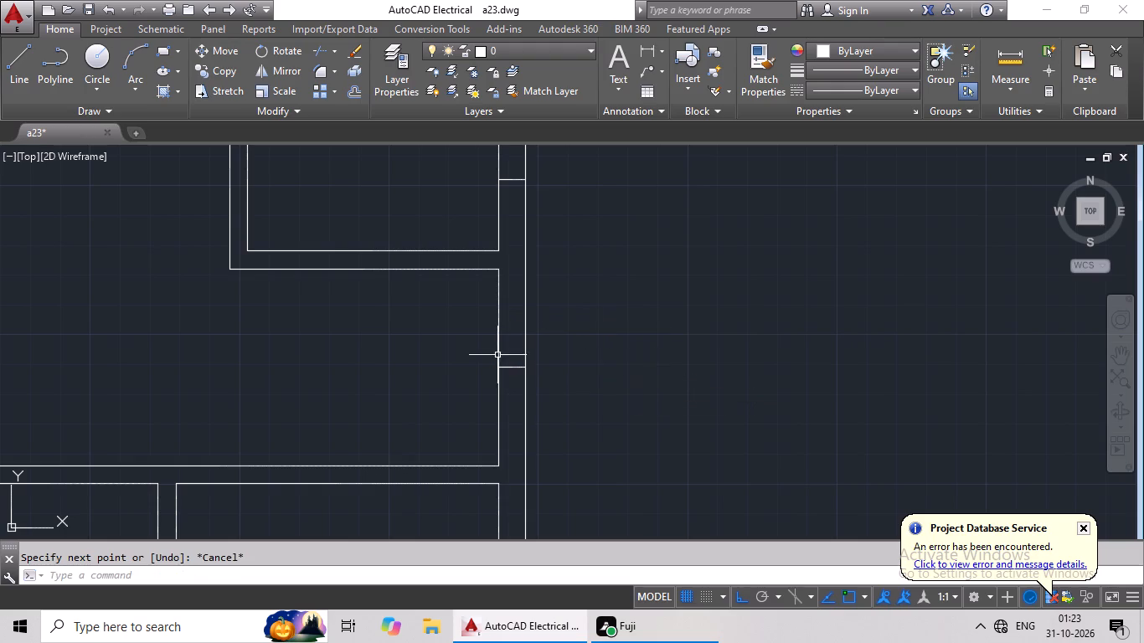
Draw a line across the wall between the right unit's hall and the kitchen below it, at the kitchen wall's midpoint.
left_click_drag(18, 90, 25, 101)
scroll(288, 342, "down", 2)
middle_click_drag(296, 371, 387, 335)
left_click(287, 363)
scroll(290, 344, "up", 3)
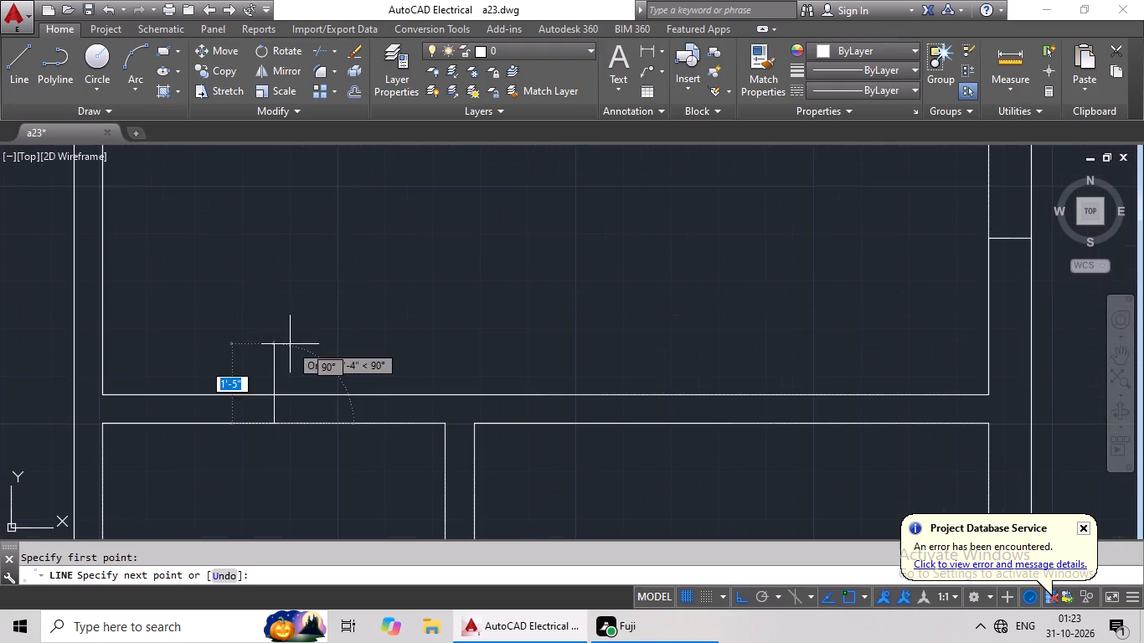
left_click(276, 394)
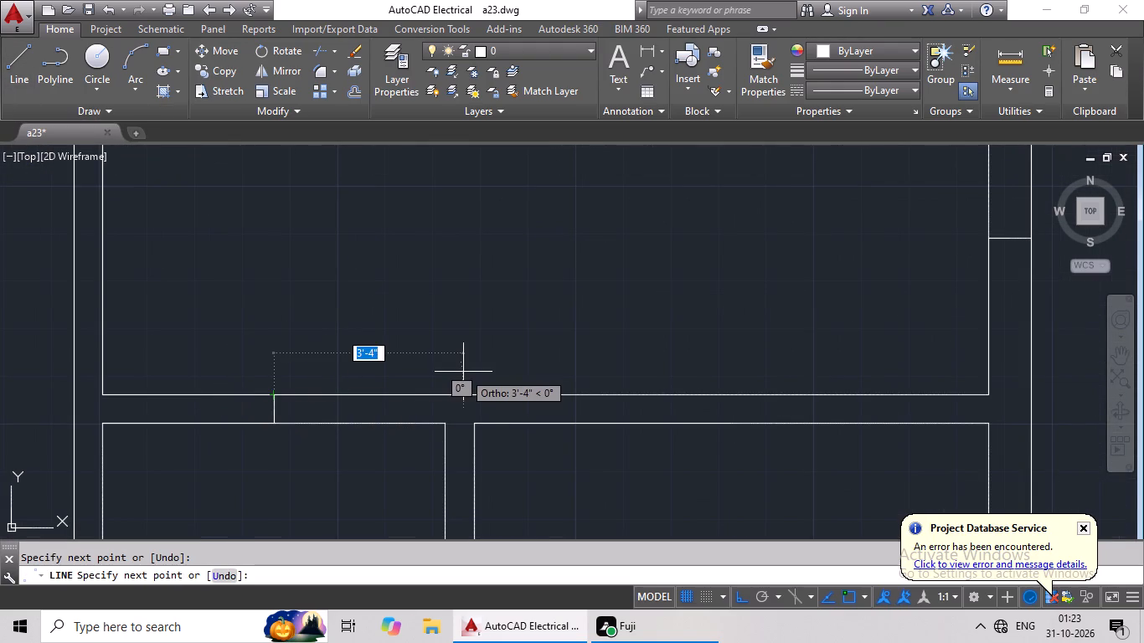
key("Escape")
Draw a line across the right unit's lowest kitchen wall facing the gap between the units, at the kitchen wall's midpoint.
scroll(463, 372, "down", 4)
middle_click_drag(457, 352, 437, 450)
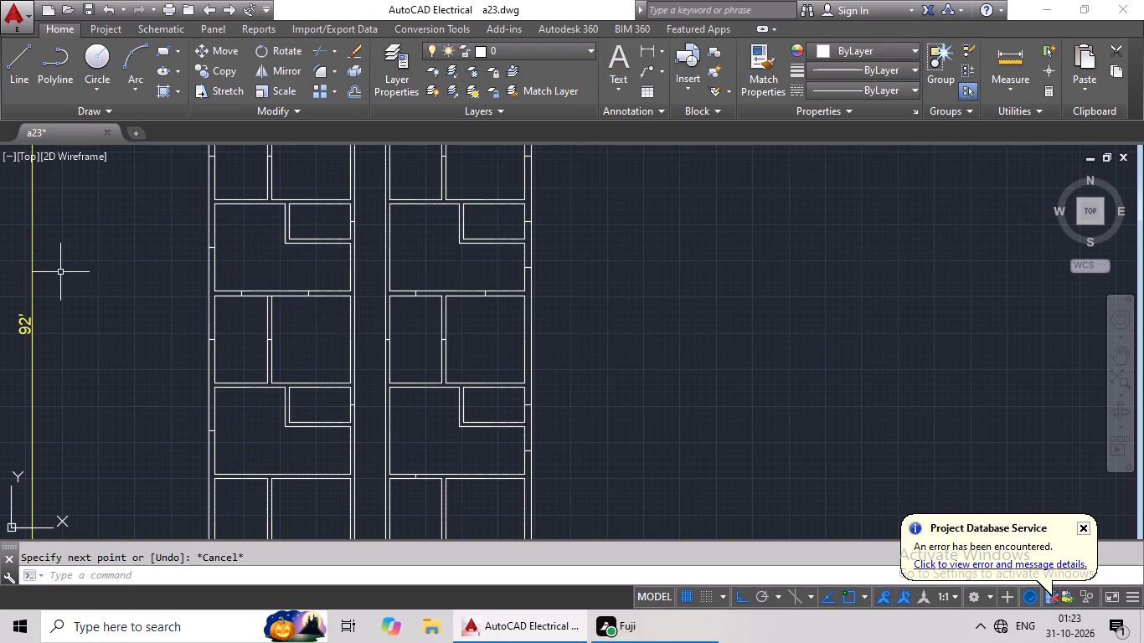
left_click(17, 50)
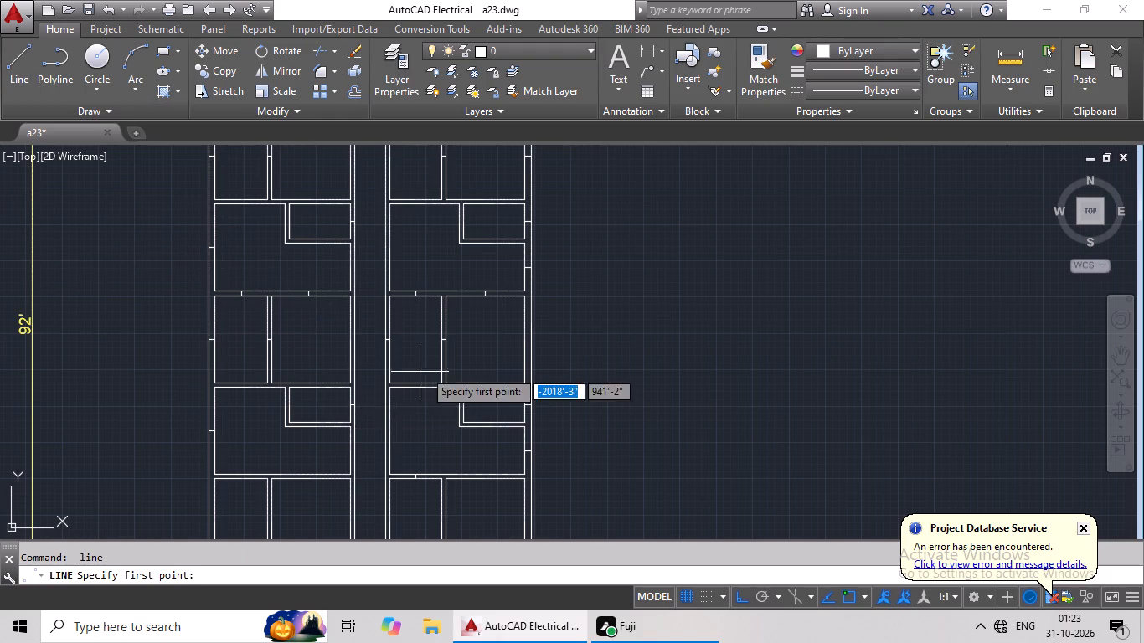
middle_click_drag(435, 370, 425, 454)
middle_click_drag(488, 405, 459, 252)
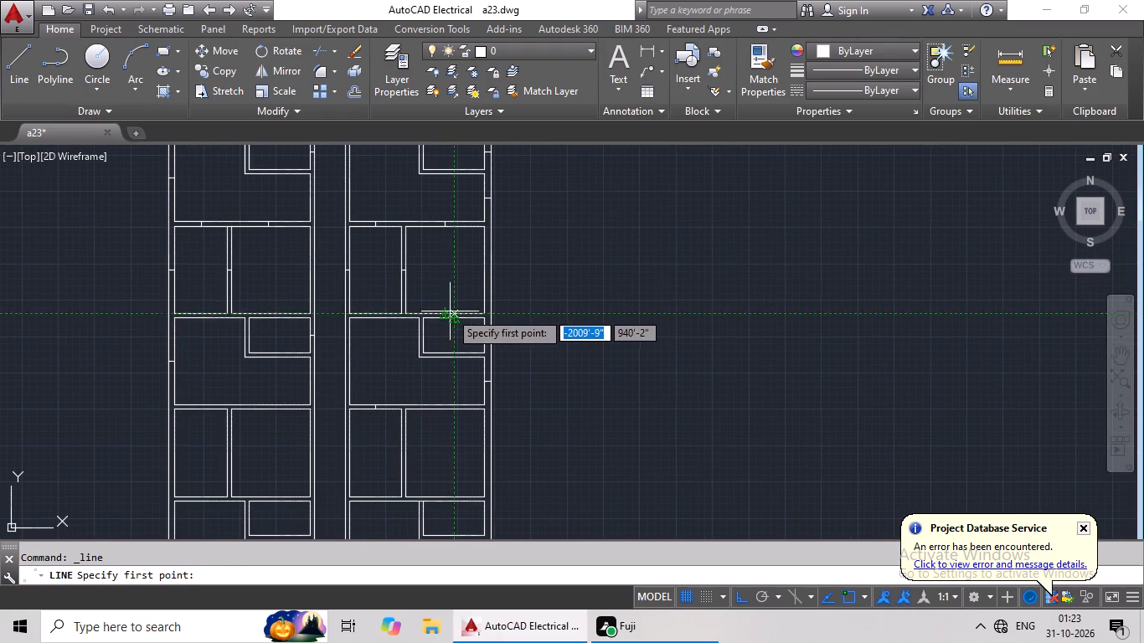
middle_click_drag(451, 279, 448, 213)
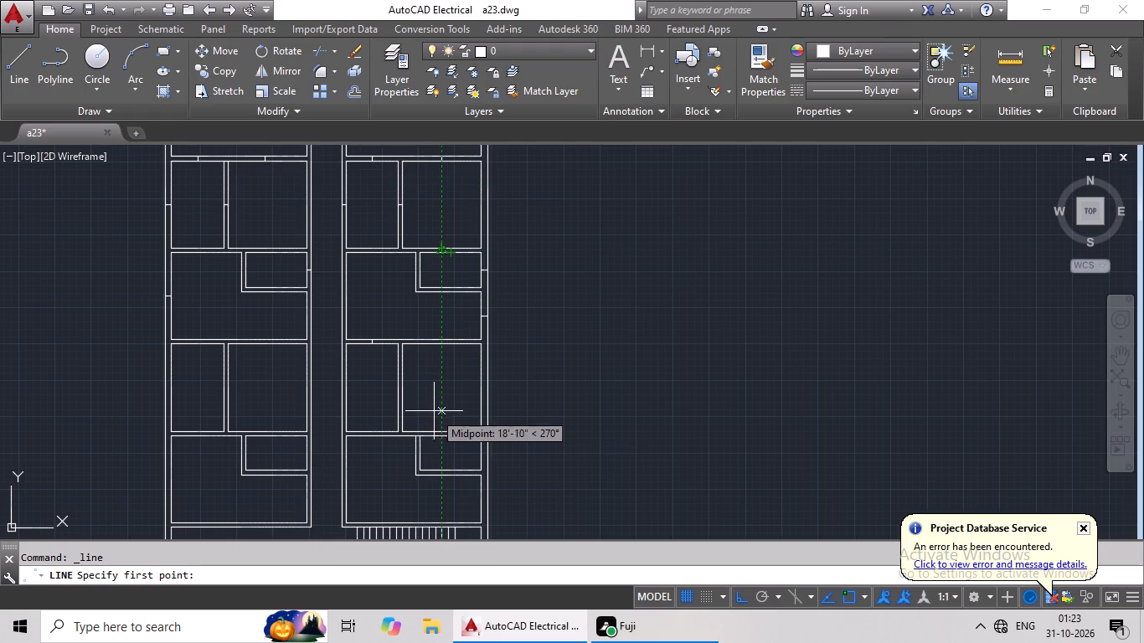
middle_click_drag(434, 408, 450, 333)
scroll(354, 310, "up", 2)
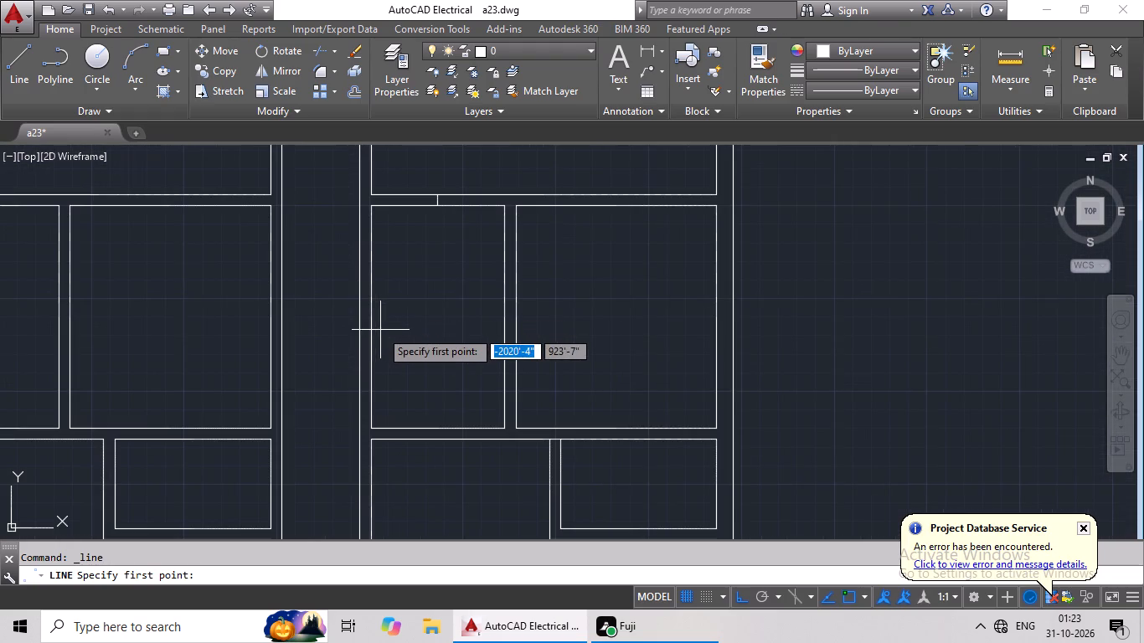
left_click_drag(375, 317, 362, 319)
left_click(355, 317)
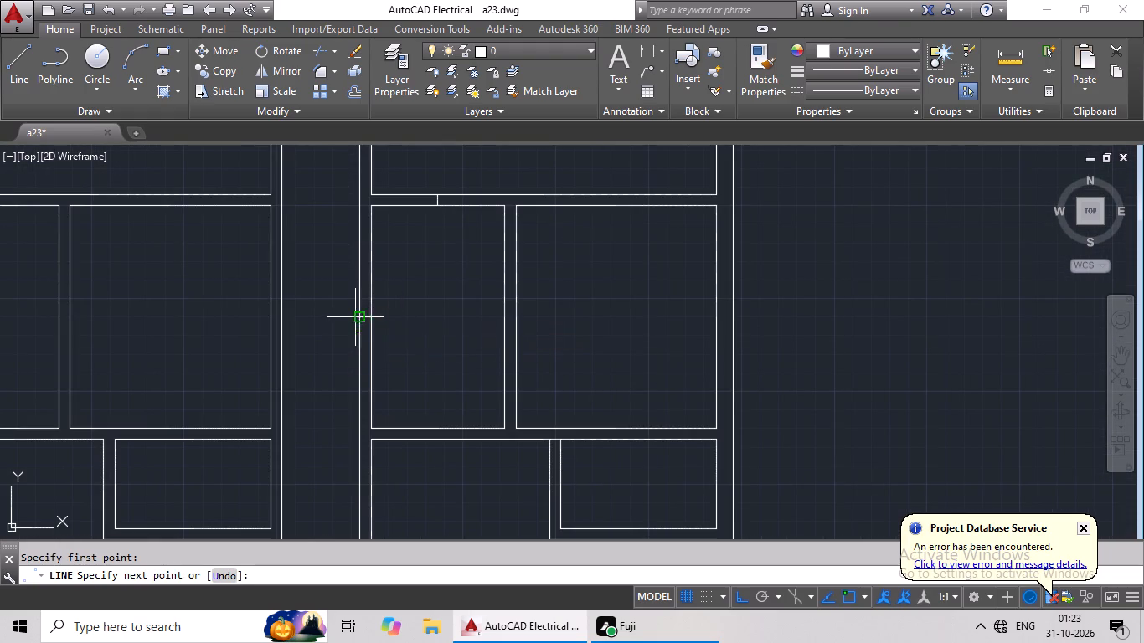
key("Escape")
Draw a line across the wall between the right unit's lowest bedroom and the hall above it, at the bedroom wall's midpoint.
left_click(8, 68)
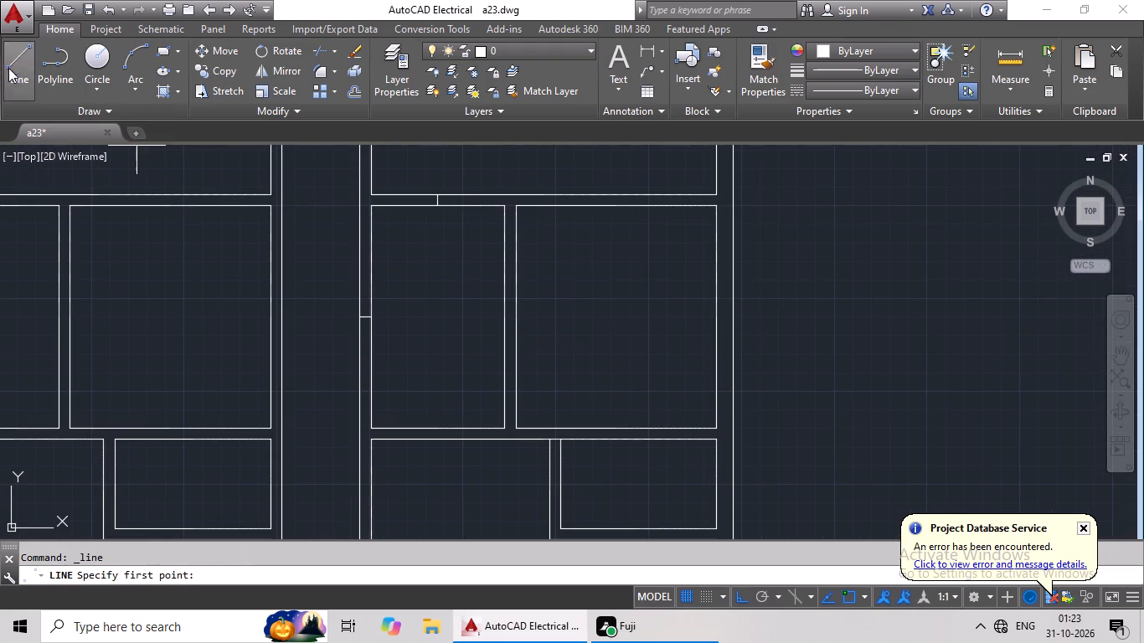
middle_click_drag(545, 282, 487, 327)
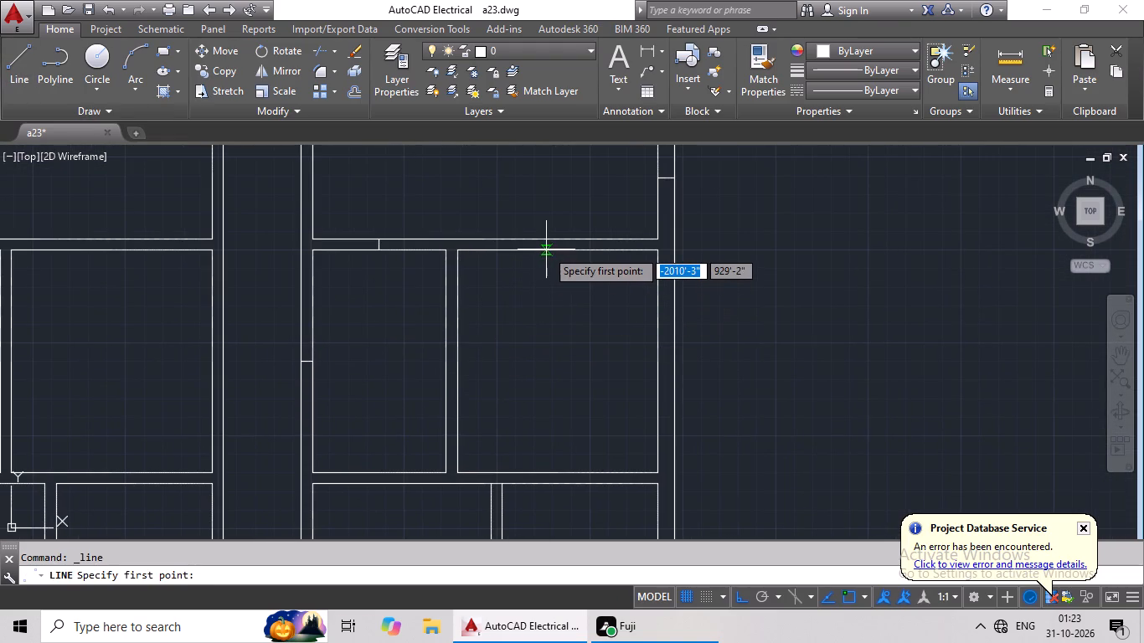
scroll(546, 249, "up", 3)
scroll(610, 249, "down", 1)
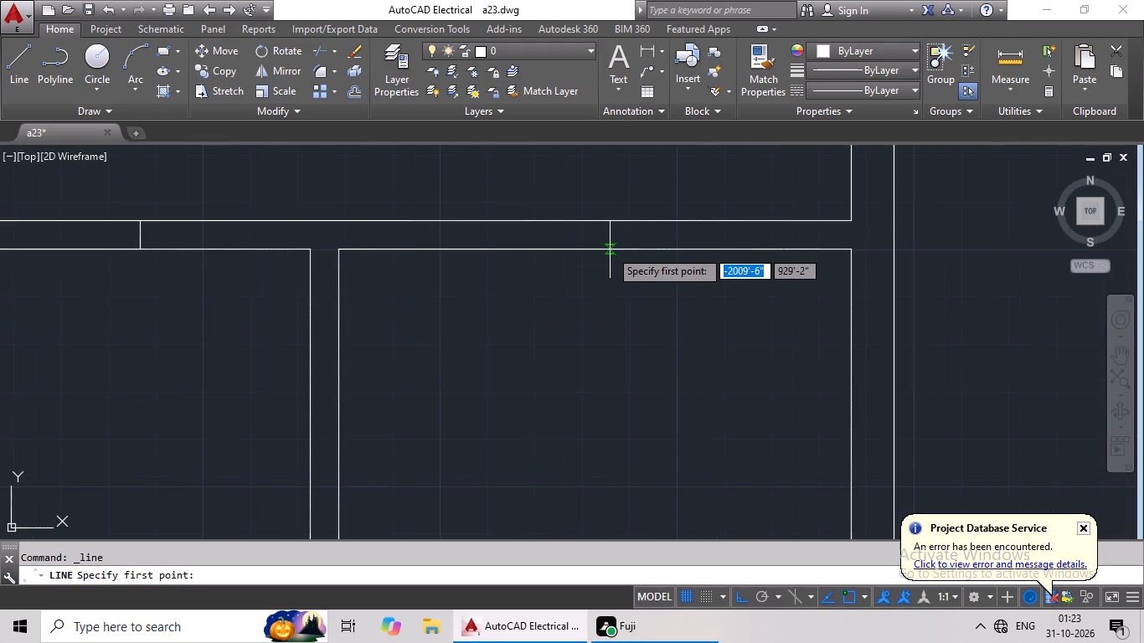
left_click(594, 249)
left_click(594, 217)
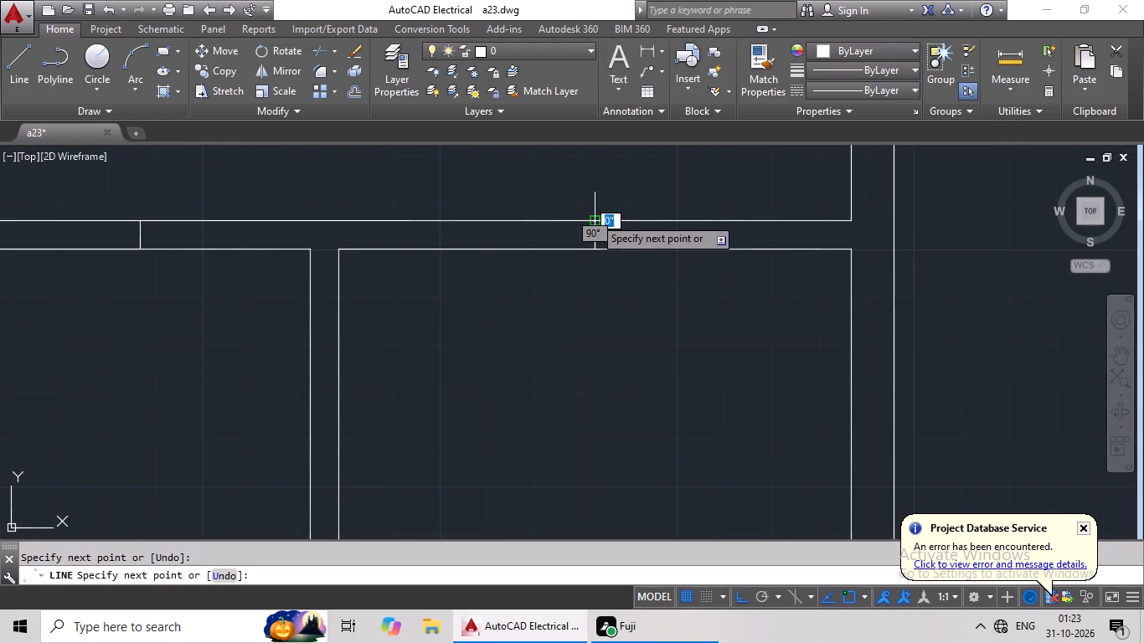
key("Escape")
Draw a line across the wall between the left unit's lowest bedroom and the hall above it, at the bedroom wall's midpoint.
scroll(631, 235, "down", 3)
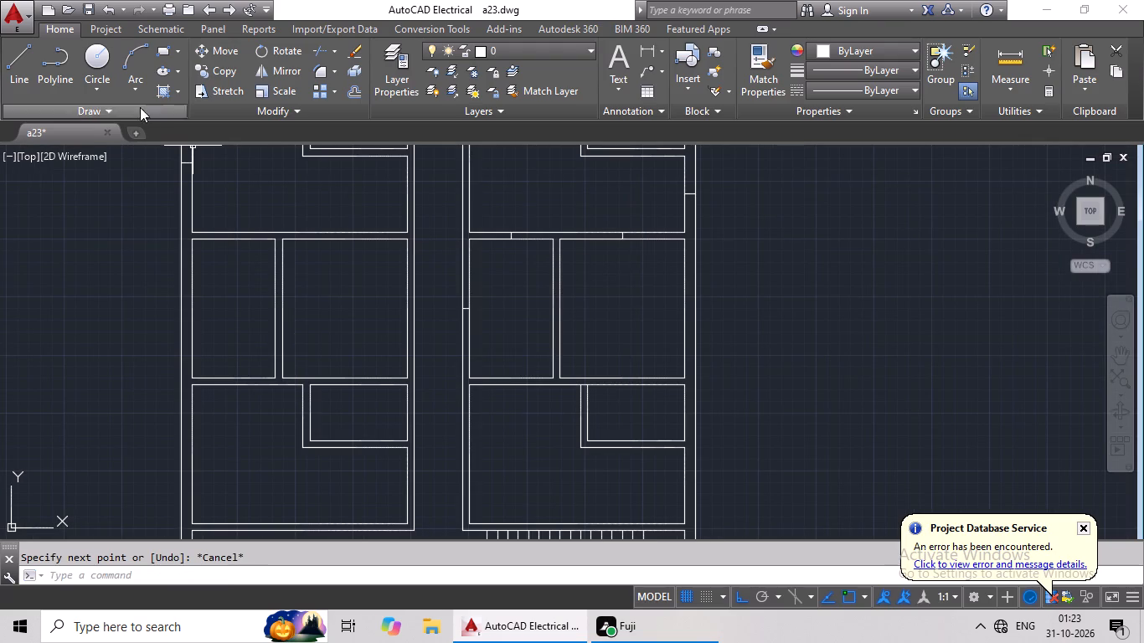
left_click(21, 69)
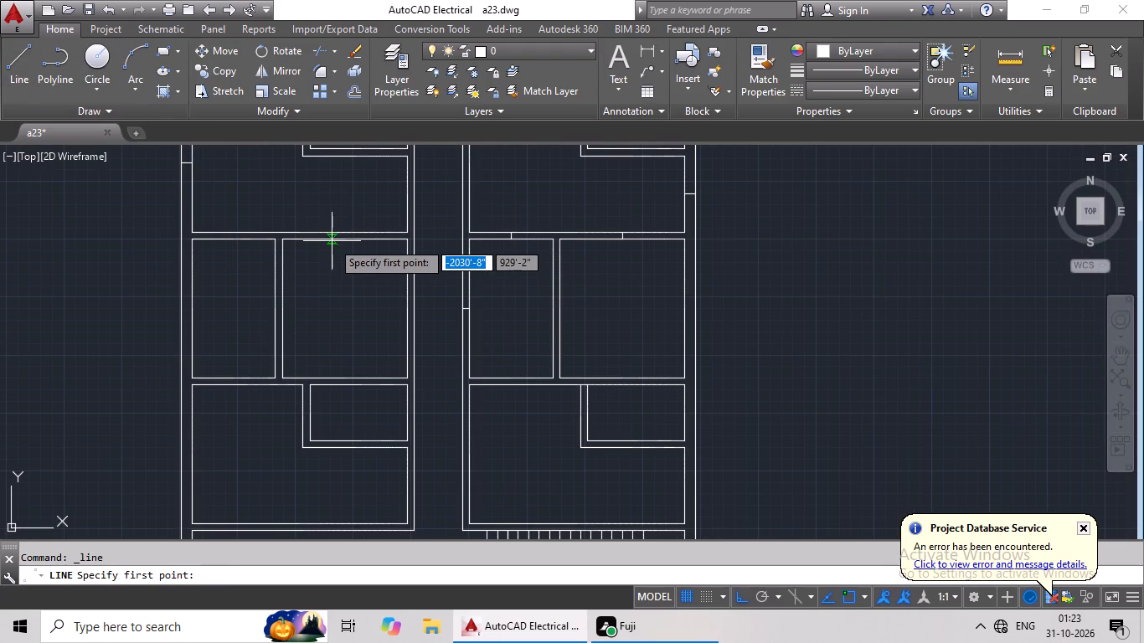
scroll(332, 241, "up", 1)
left_click(352, 239)
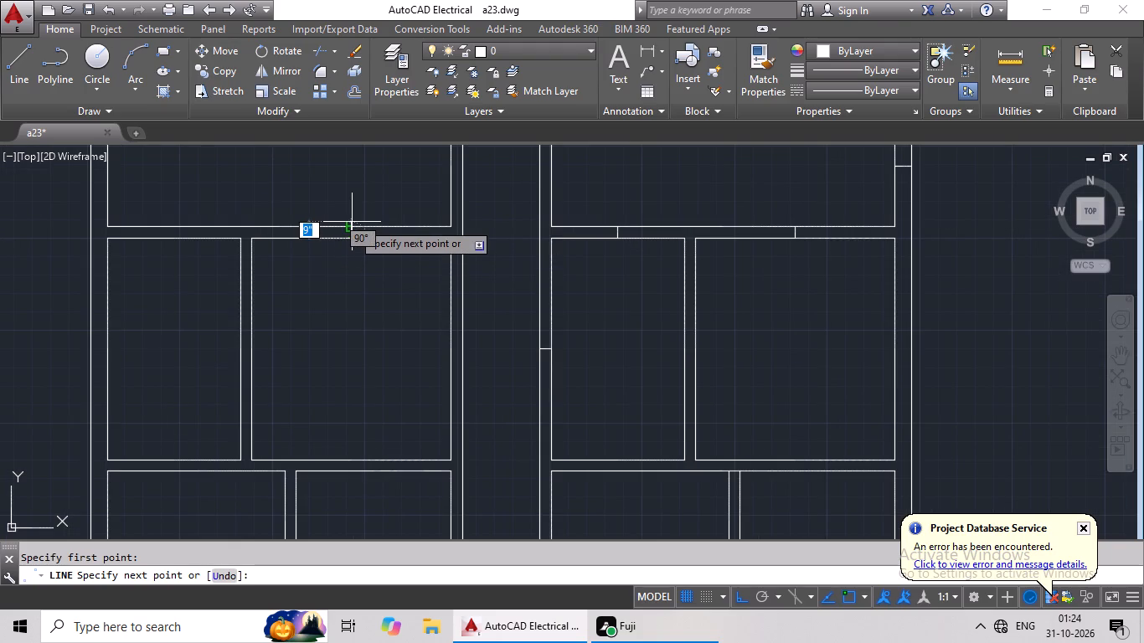
left_click(354, 226)
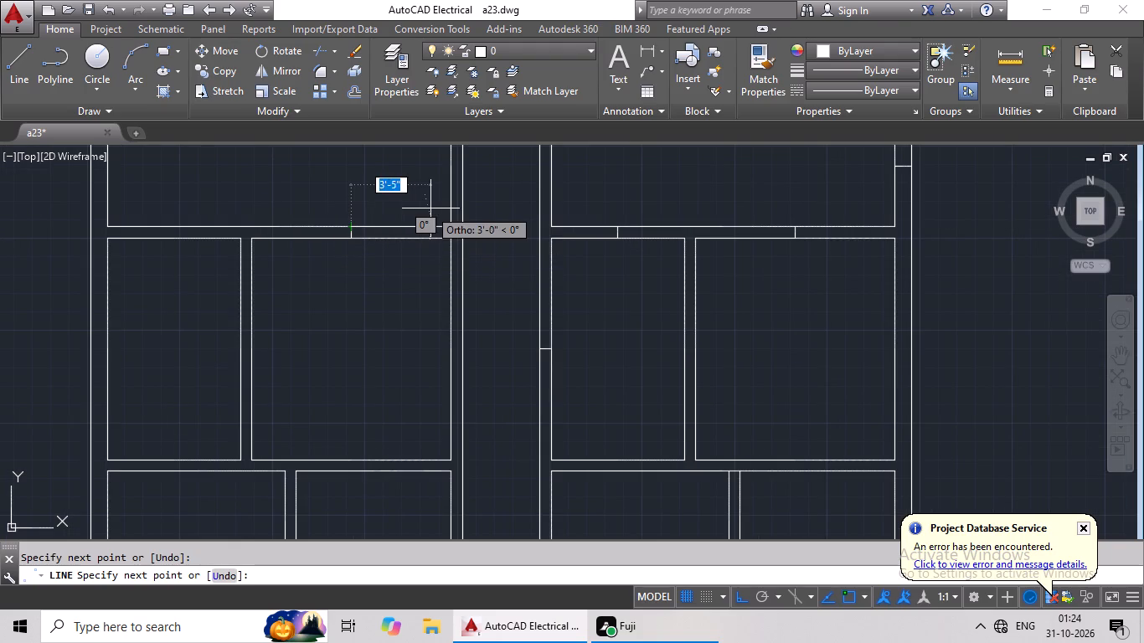
key("Escape")
Draw a line across the wall between the left unit's lowest kitchen and the hall above it, at the kitchen wall's midpoint.
left_click(17, 51)
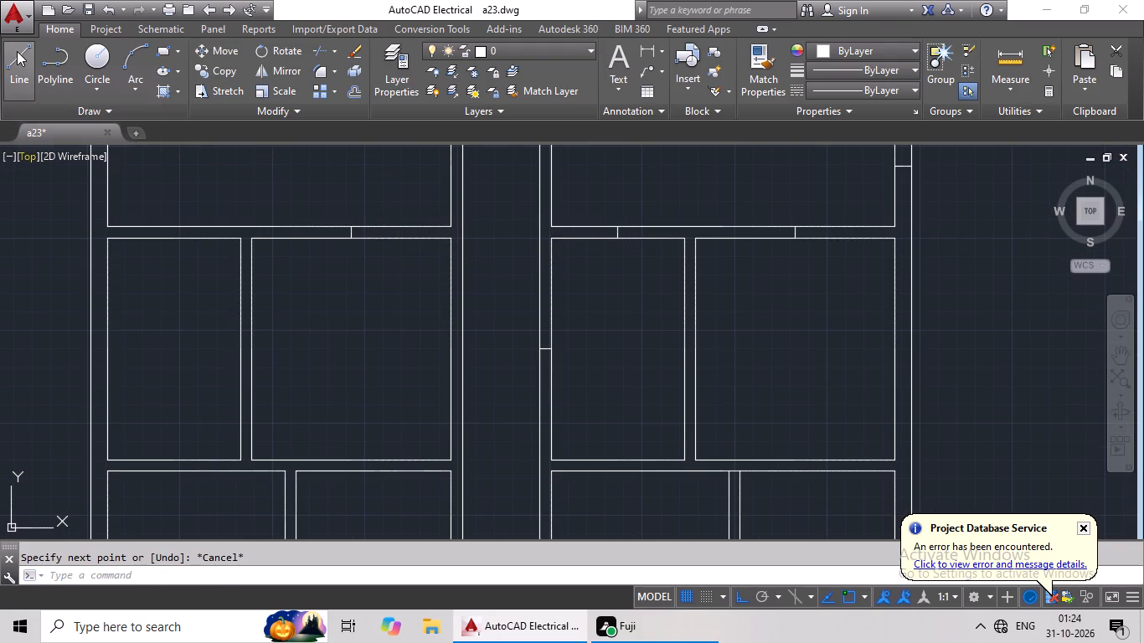
left_click(176, 239)
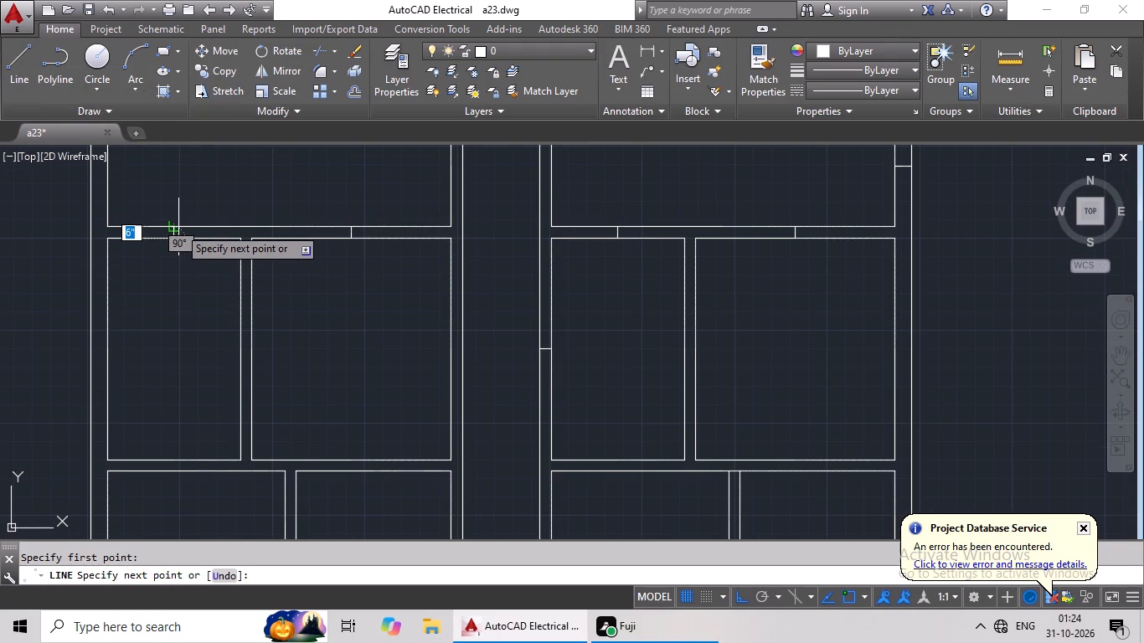
scroll(178, 226, "up", 4)
left_click(165, 239)
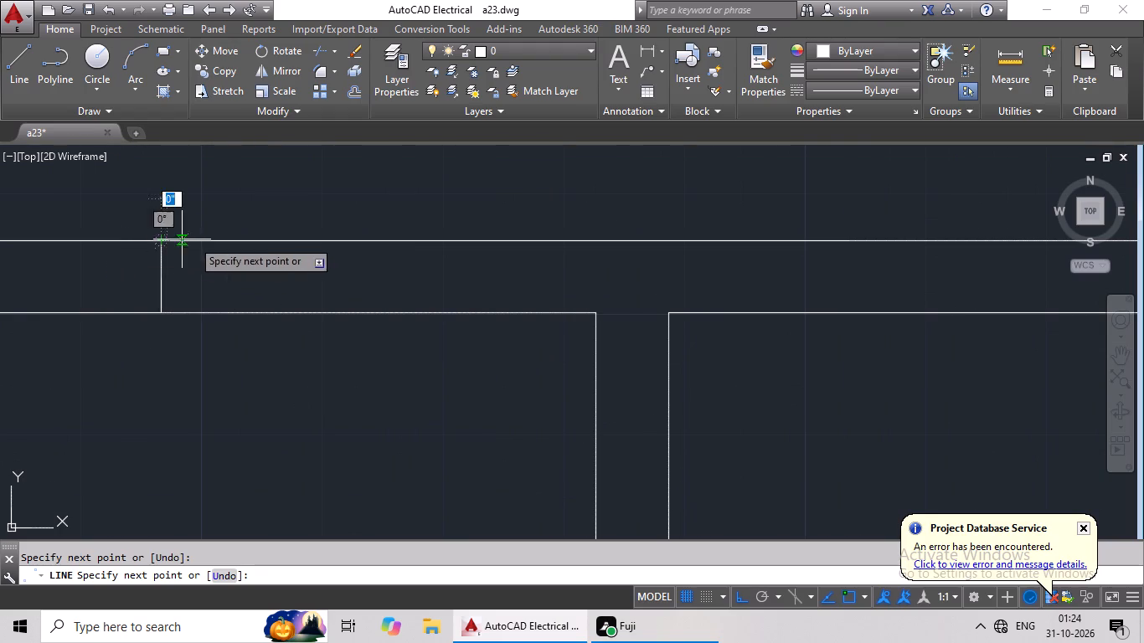
key("Escape")
key("Escape")
Draw a line across the outer wall of the left unit's lowest kitchen, at the kitchen wall's midpoint.
left_click(18, 95)
scroll(202, 367, "down", 3)
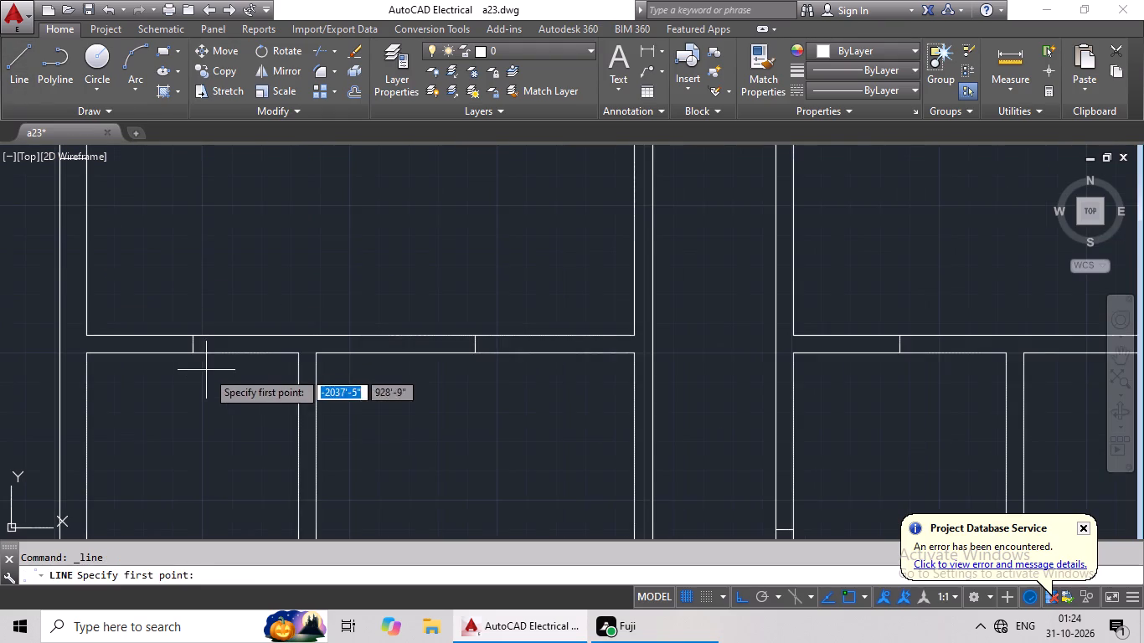
middle_click_drag(211, 393, 307, 276)
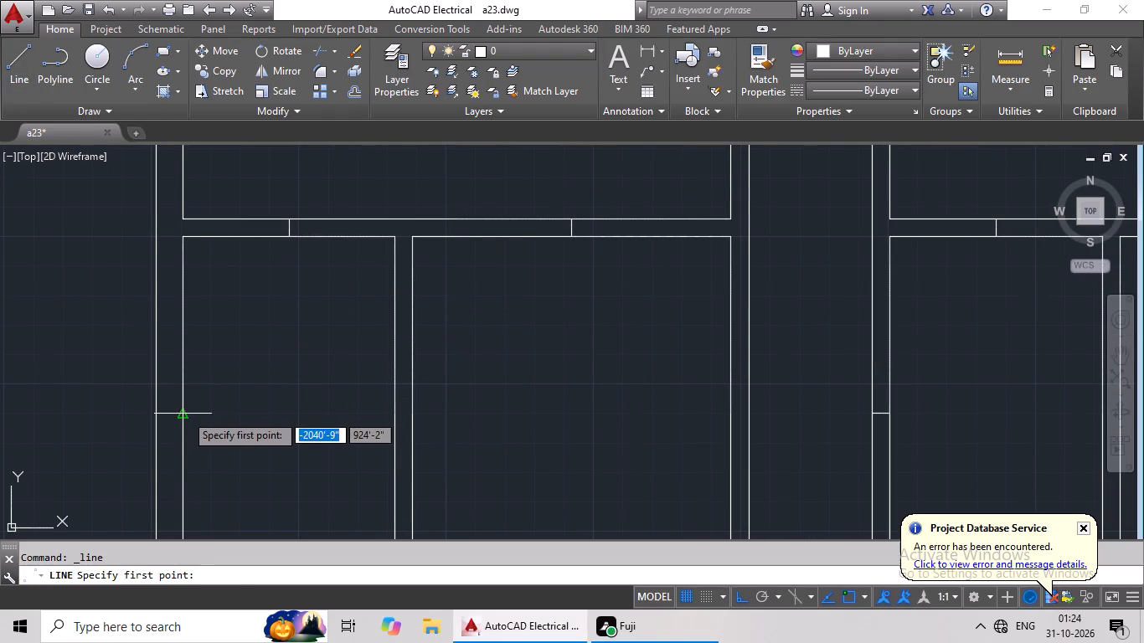
left_click(185, 414)
left_click_drag(158, 414, 181, 409)
key("Escape")
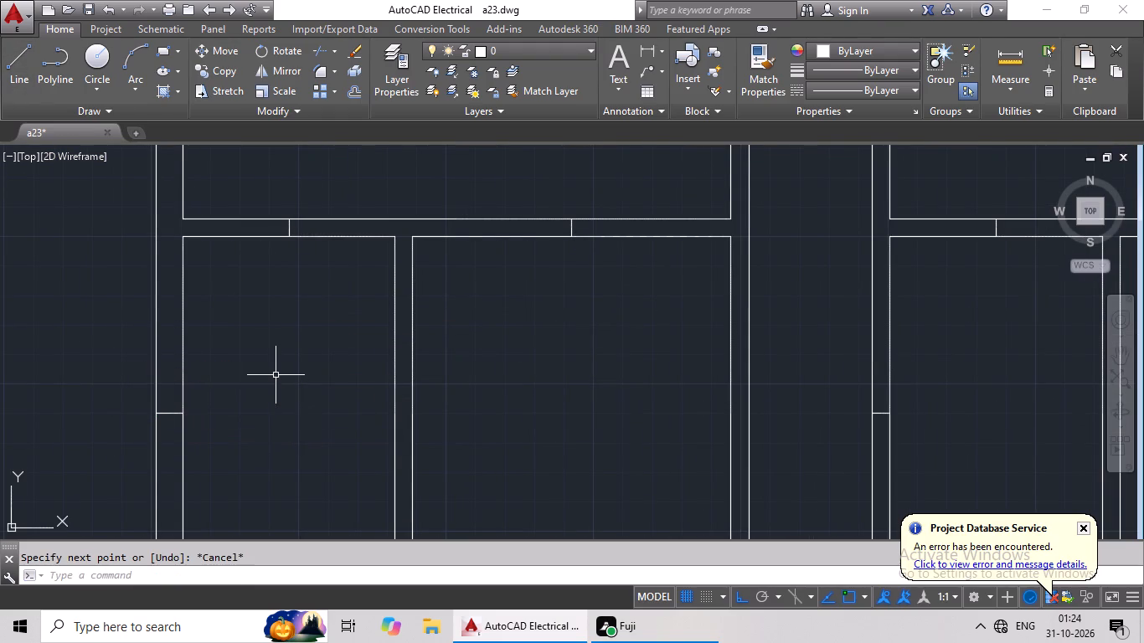
Draw a line across the left unit's lowest bedroom wall facing the gap between the units, at the bedroom wall's midpoint.
scroll(320, 353, "down", 2)
left_click(20, 80)
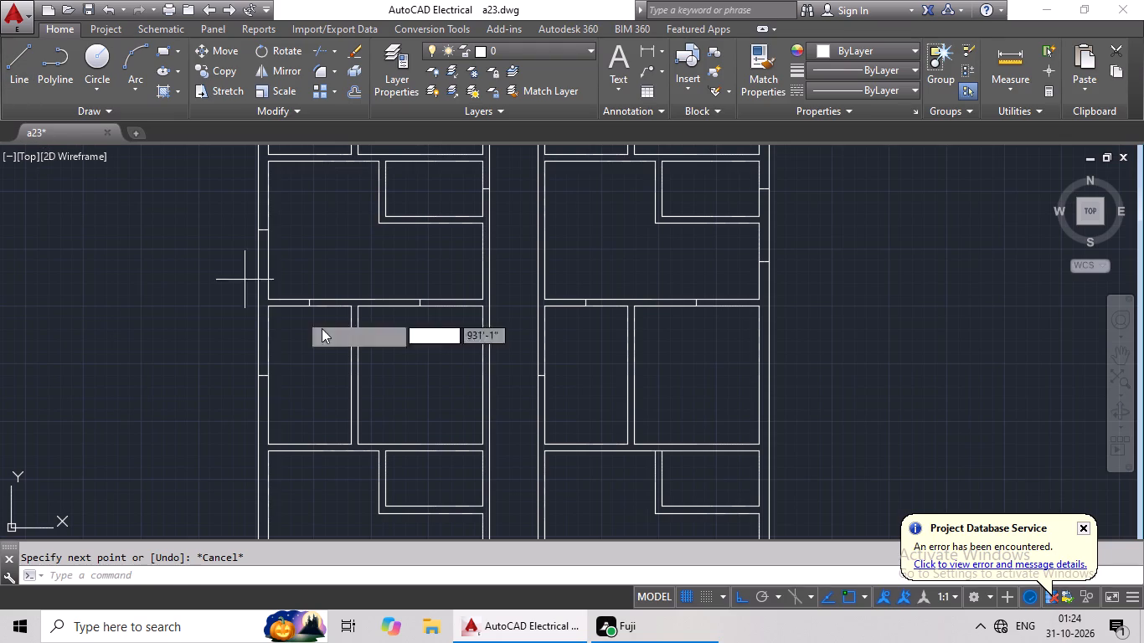
scroll(458, 374, "up", 1)
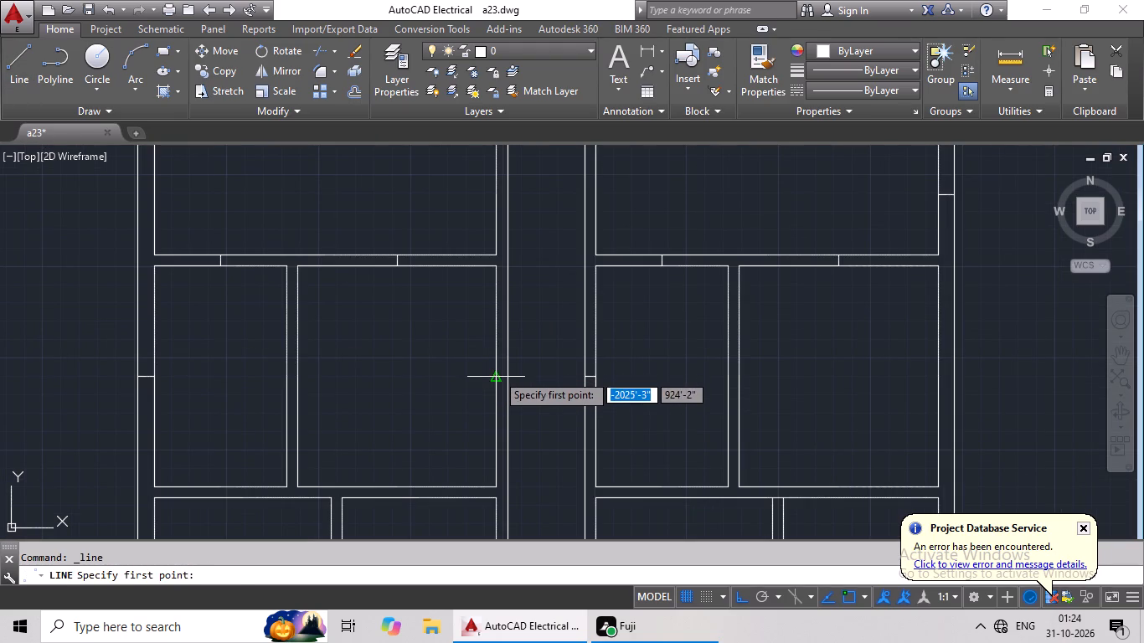
left_click(497, 376)
left_click(510, 375)
key("Escape")
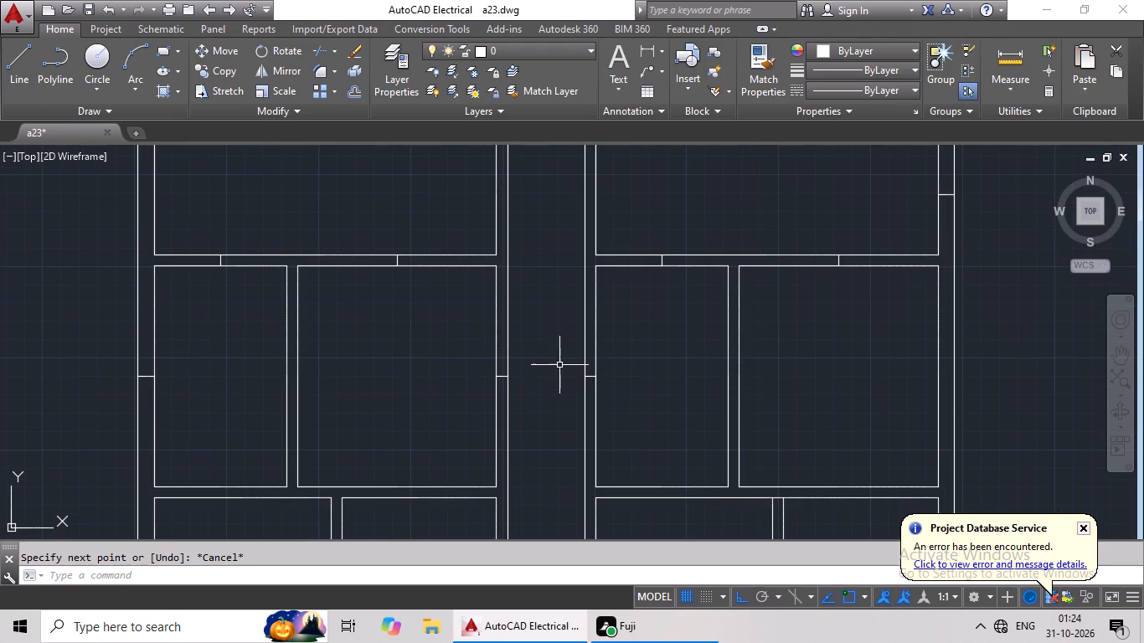
Draw a line across the left unit's lowest toilet wall facing the gap between the units, at the toilet wall's midpoint.
scroll(558, 367, "down", 2)
middle_click_drag(510, 413, 515, 344)
left_click(23, 88)
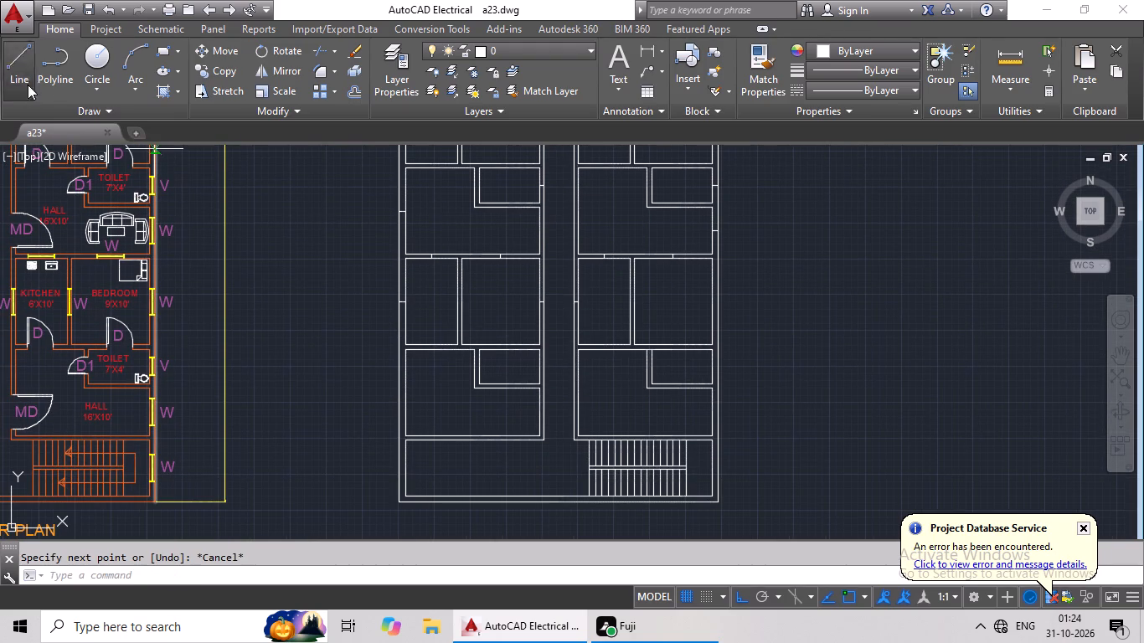
scroll(549, 378, "up", 3)
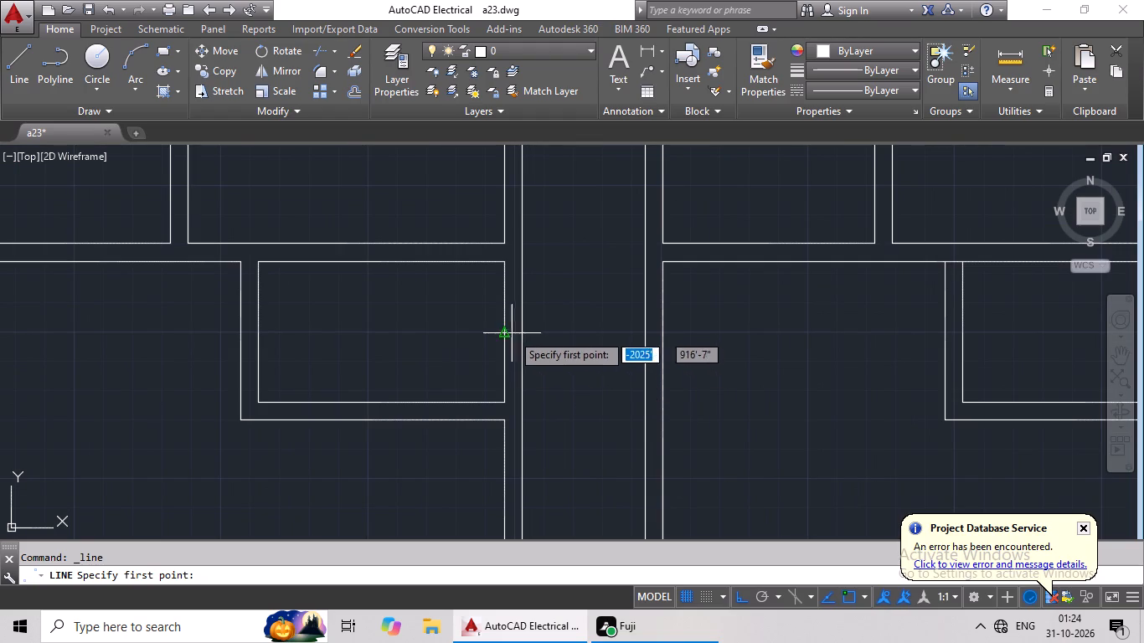
left_click(504, 332)
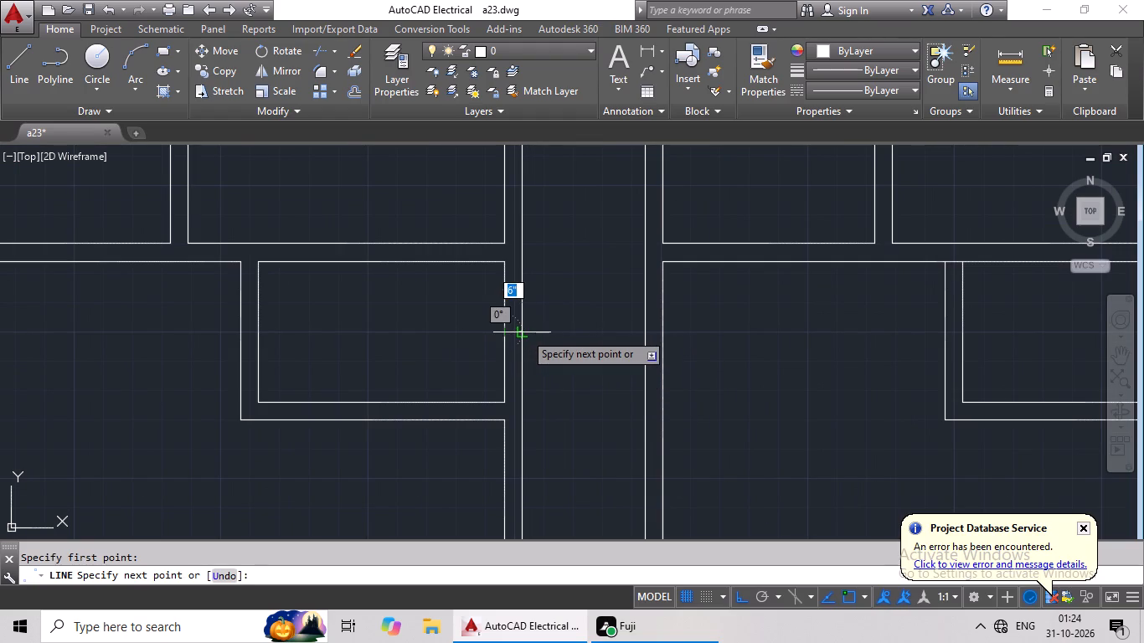
left_click(524, 332)
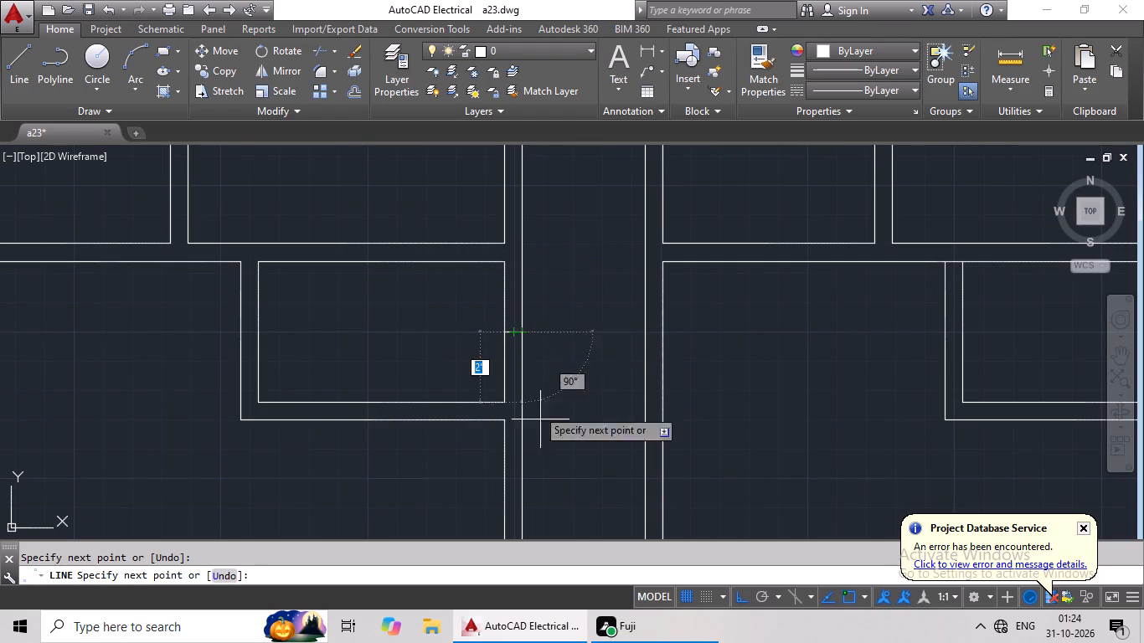
key("Escape")
Draw a line across the outer wall of the left unit's lowest hall, at the hall wall's midpoint.
scroll(594, 376, "down", 2)
middle_click_drag(595, 374, 577, 319)
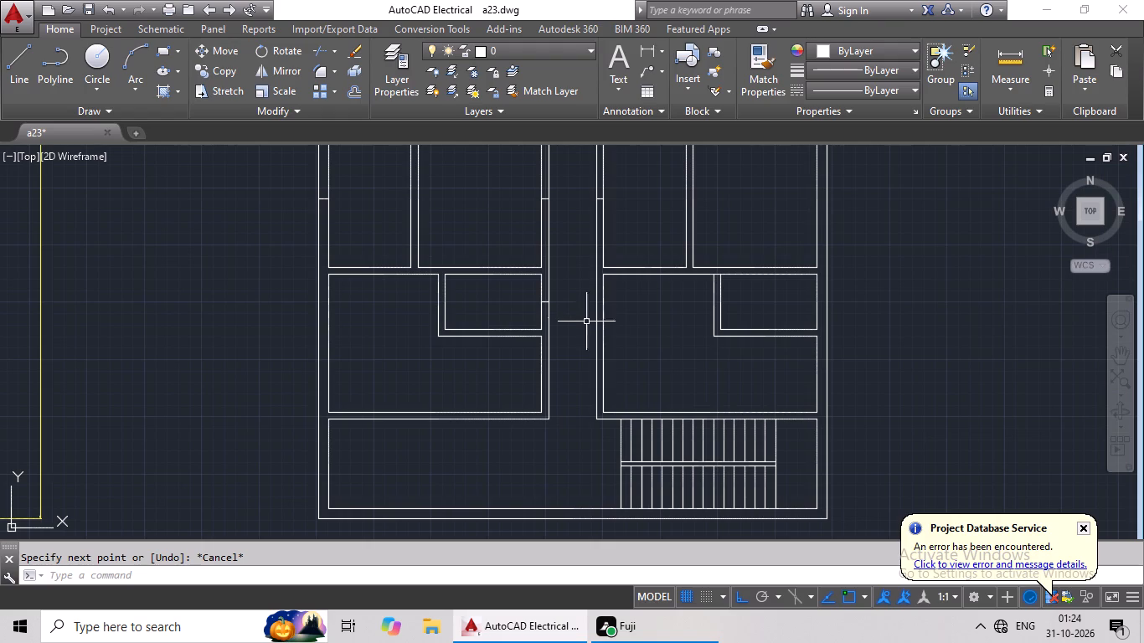
left_click(12, 61)
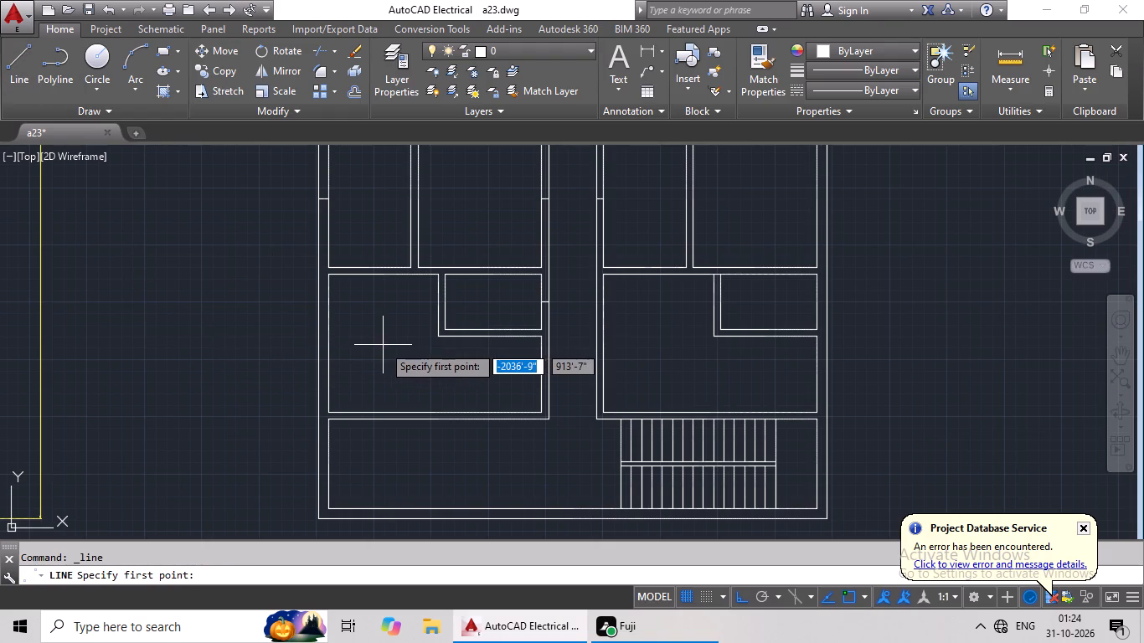
scroll(383, 345, "up", 2)
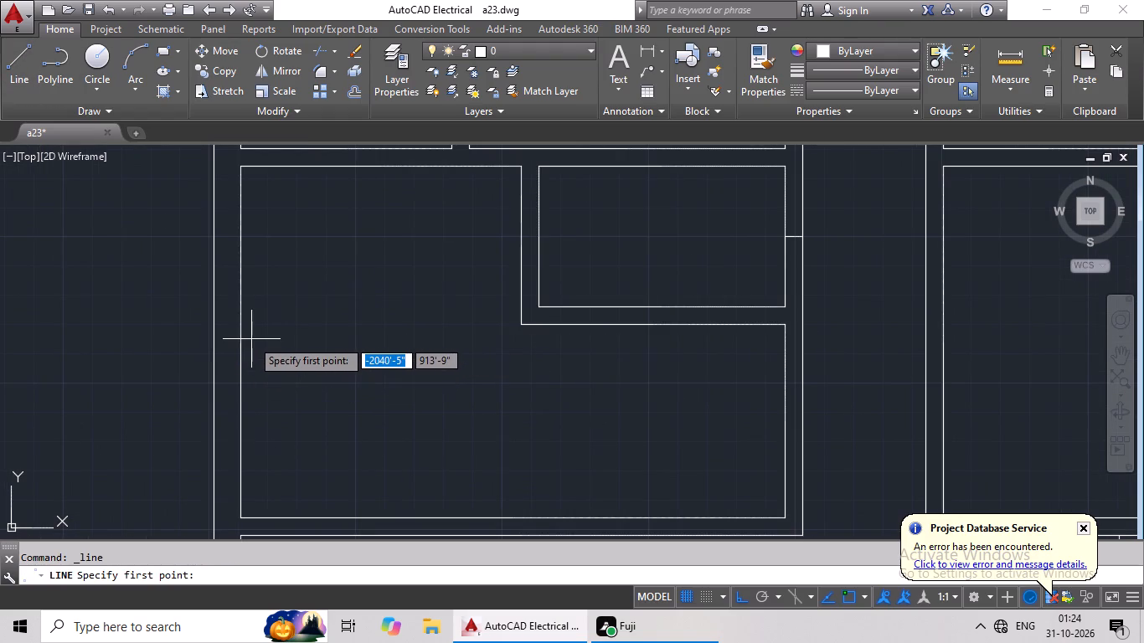
left_click_drag(239, 344, 217, 345)
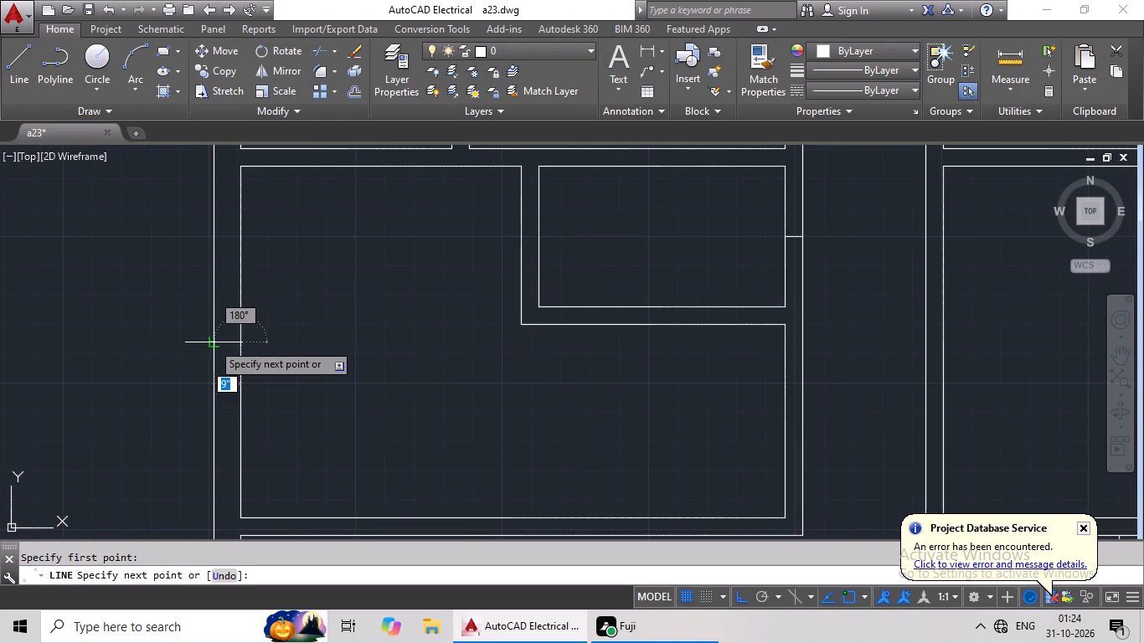
left_click(212, 342)
key("Escape")
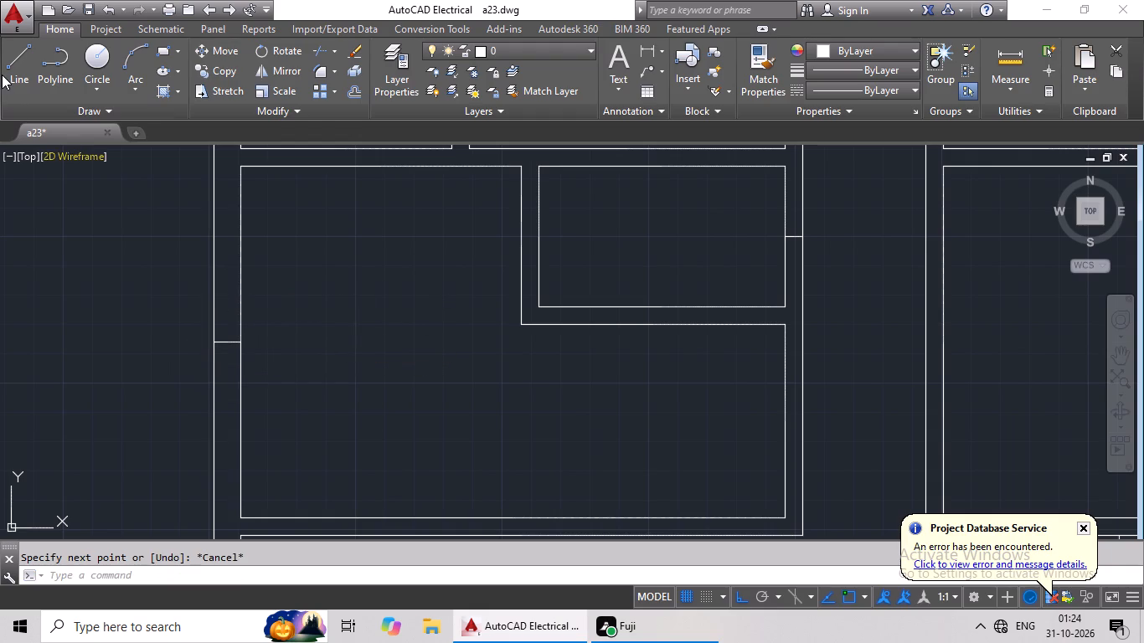
Draw a line across the outer wall of the right unit's lowest toilet, at the toilet wall's midpoint.
left_click(2, 75)
left_click(22, 80)
scroll(156, 193, "down", 2)
middle_click_drag(194, 219, 169, 219)
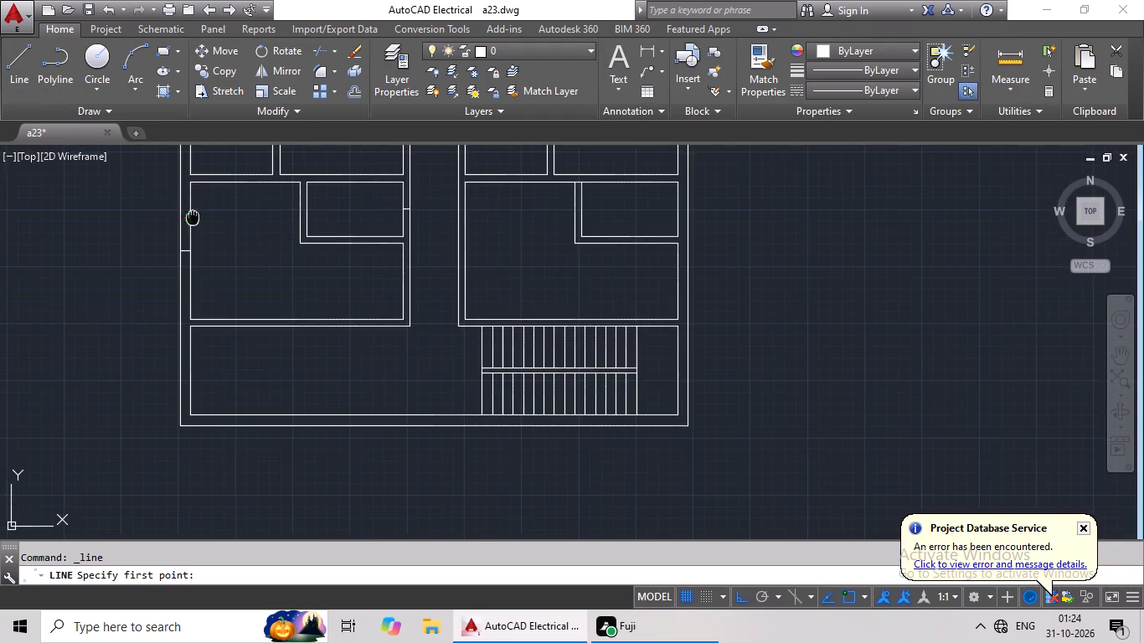
middle_click_drag(169, 219, 104, 239)
middle_click_drag(385, 263, 316, 275)
scroll(530, 231, "up", 2)
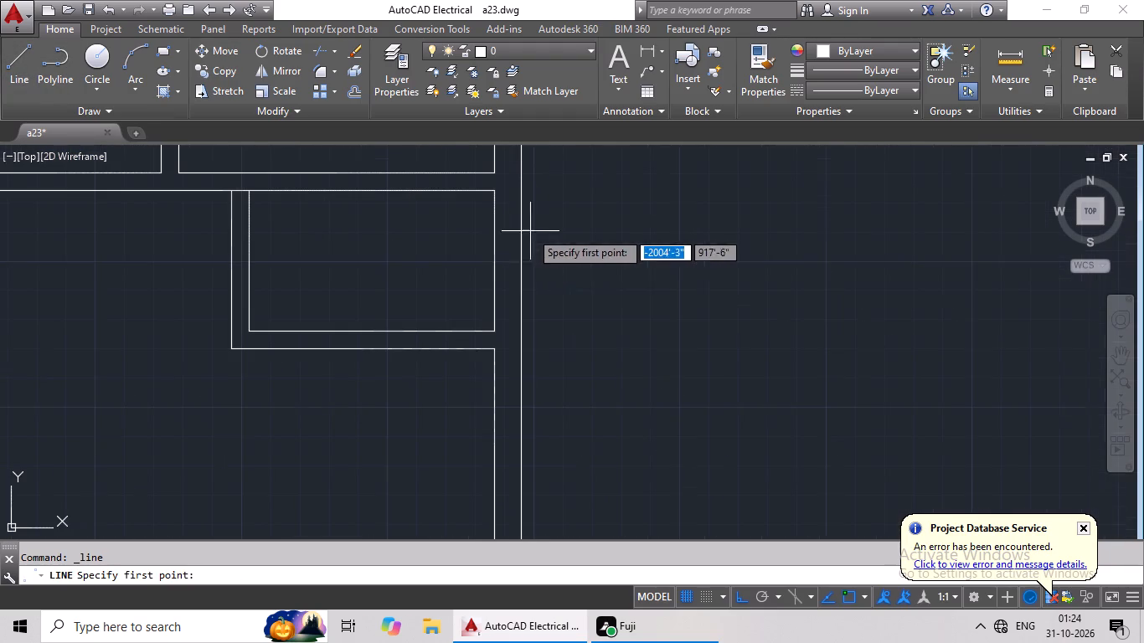
left_click(495, 257)
left_click_drag(521, 260, 574, 249)
key("Escape")
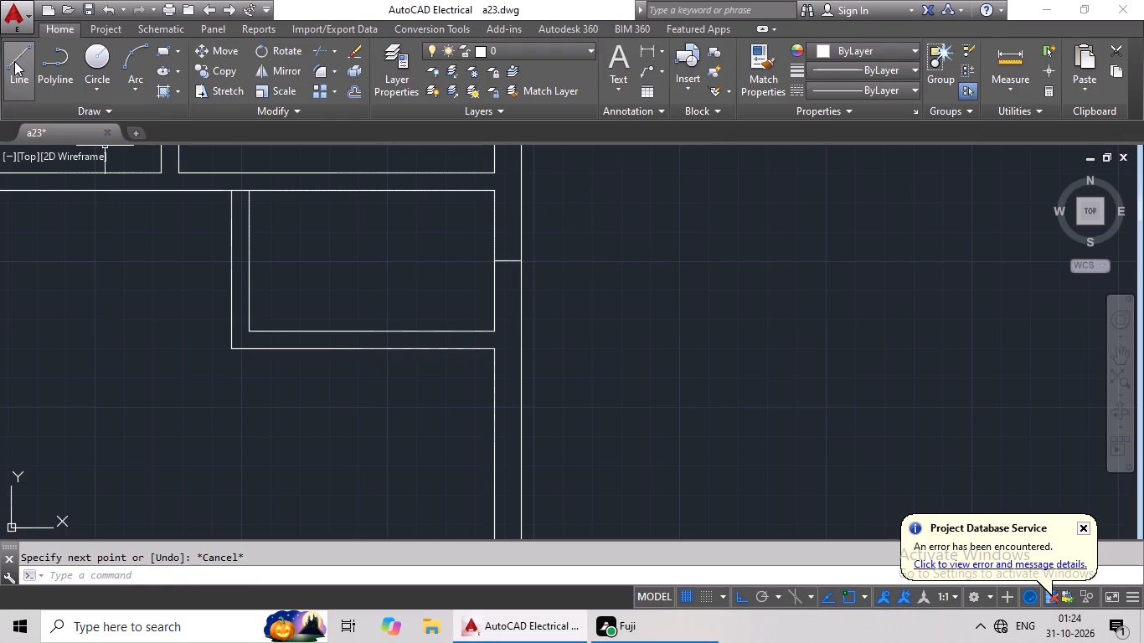
Draw a line across the outer wall of the right unit's lowest hall, at the midpoint of the wall section below the toilet.
left_click(16, 64)
scroll(263, 227, "down", 3)
middle_click_drag(273, 232, 435, 228)
scroll(402, 263, "up", 2)
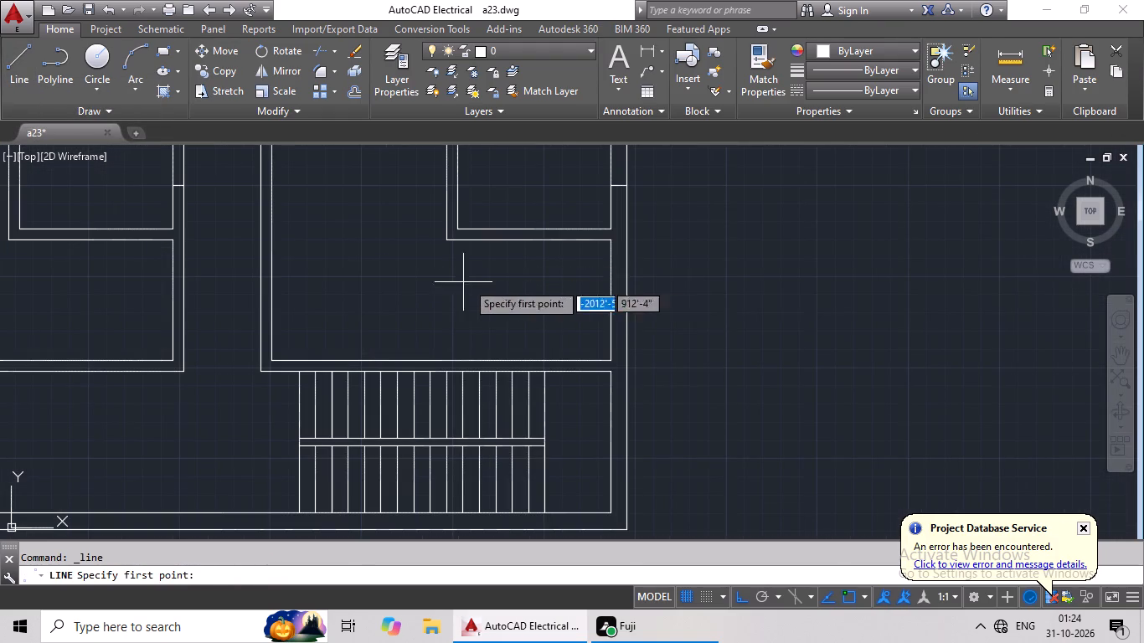
left_click_drag(609, 301, 616, 303)
left_click_drag(628, 303, 645, 300)
key("Escape")
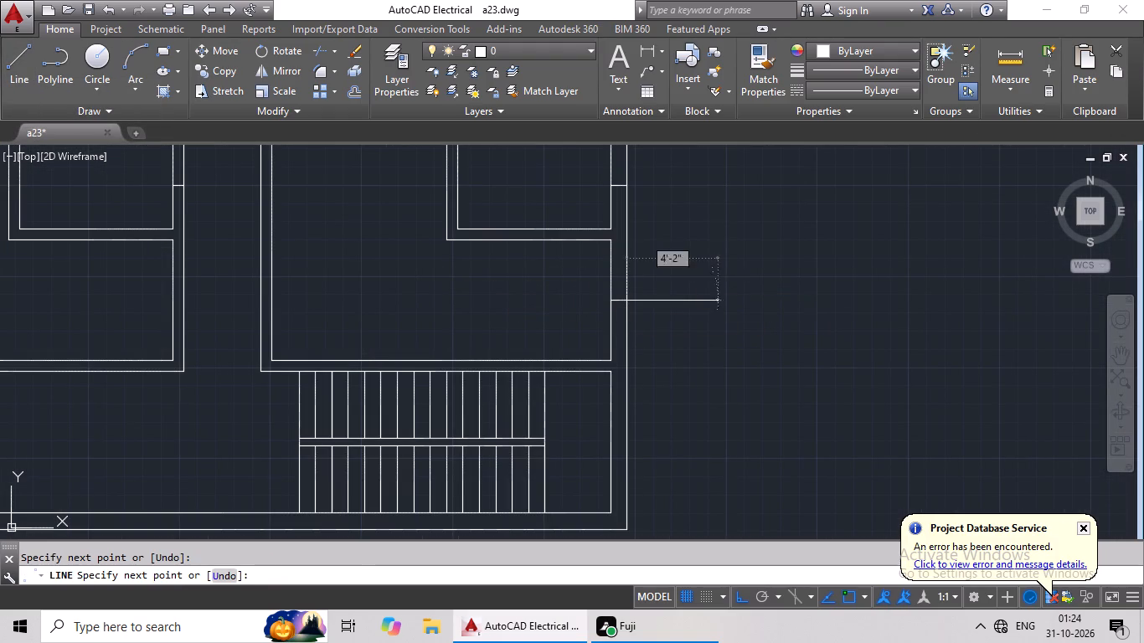
Draw a line across the outer wall beside the staircase, at the midpoint of the stair area's inner wall.
left_click(9, 57)
scroll(255, 213, "down", 2)
middle_click_drag(255, 217, 395, 229)
scroll(538, 315, "up", 3)
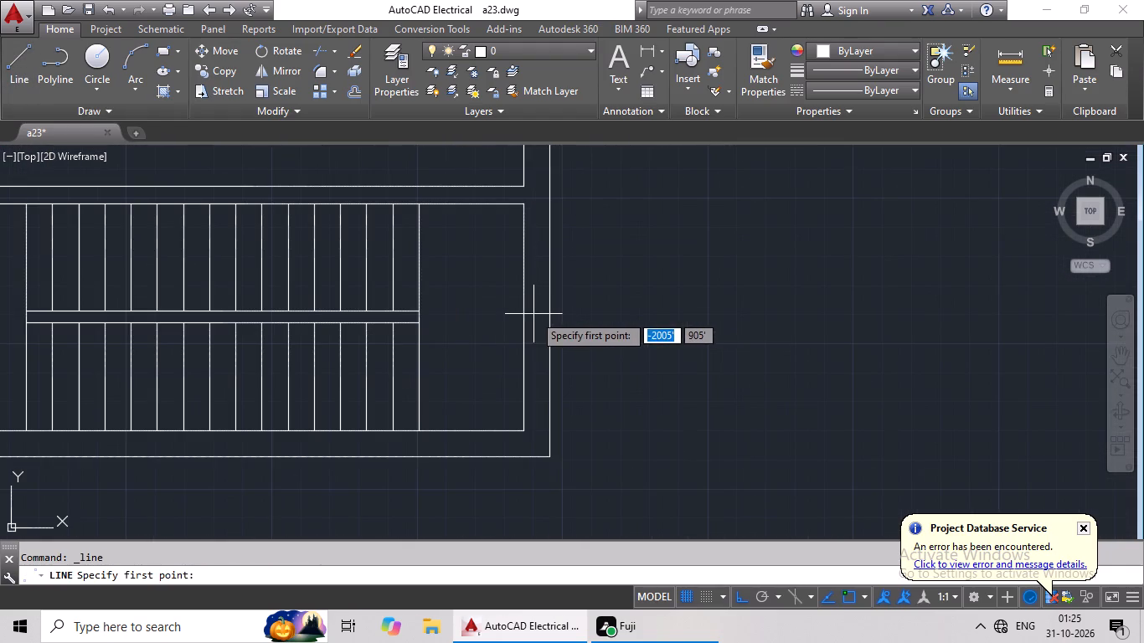
left_click(524, 321)
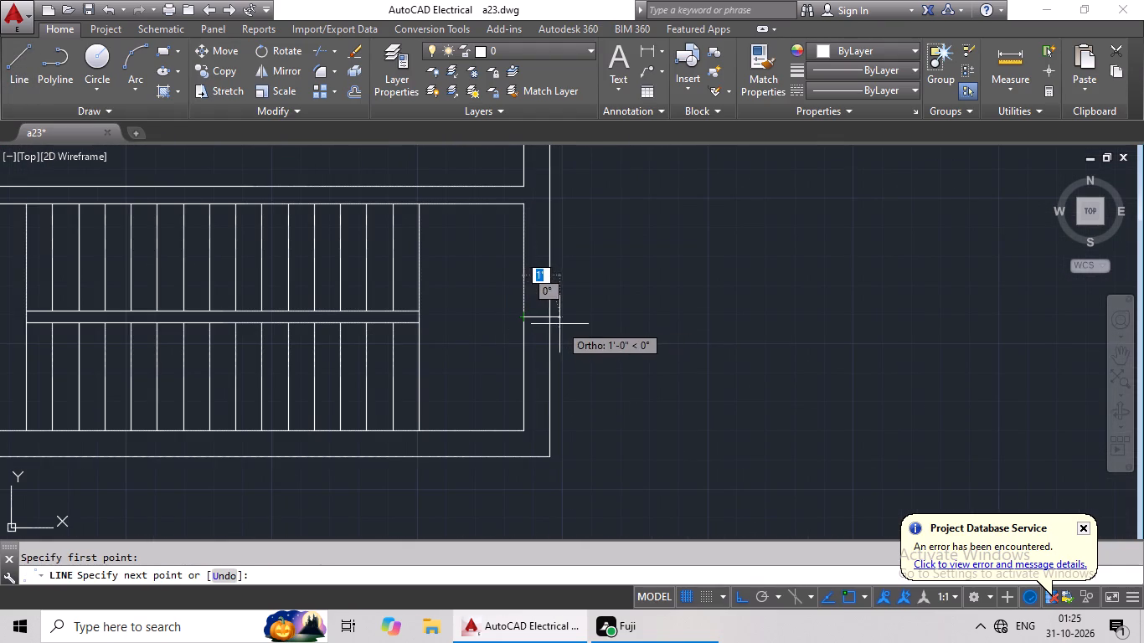
left_click_drag(553, 319, 561, 318)
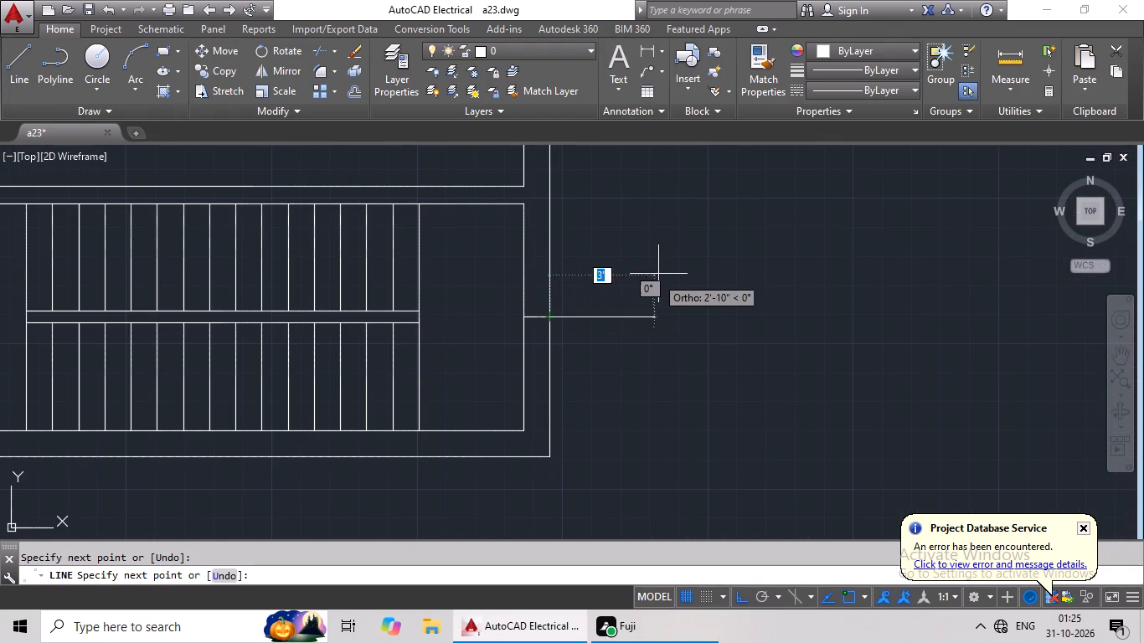
key("Escape")
Draw a 3' horizontal line in the empty space beside the white plan, away from the finished drawings.
scroll(688, 269, "down", 2)
middle_click_drag(678, 274, 634, 306)
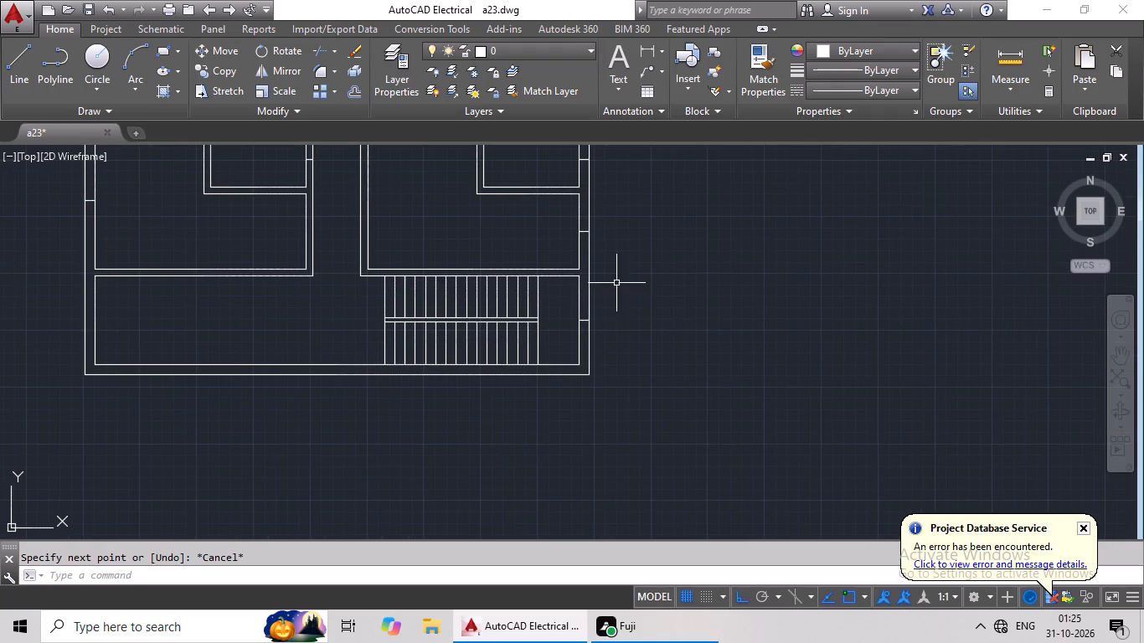
middle_click_drag(650, 261, 503, 342)
scroll(535, 304, "down", 1)
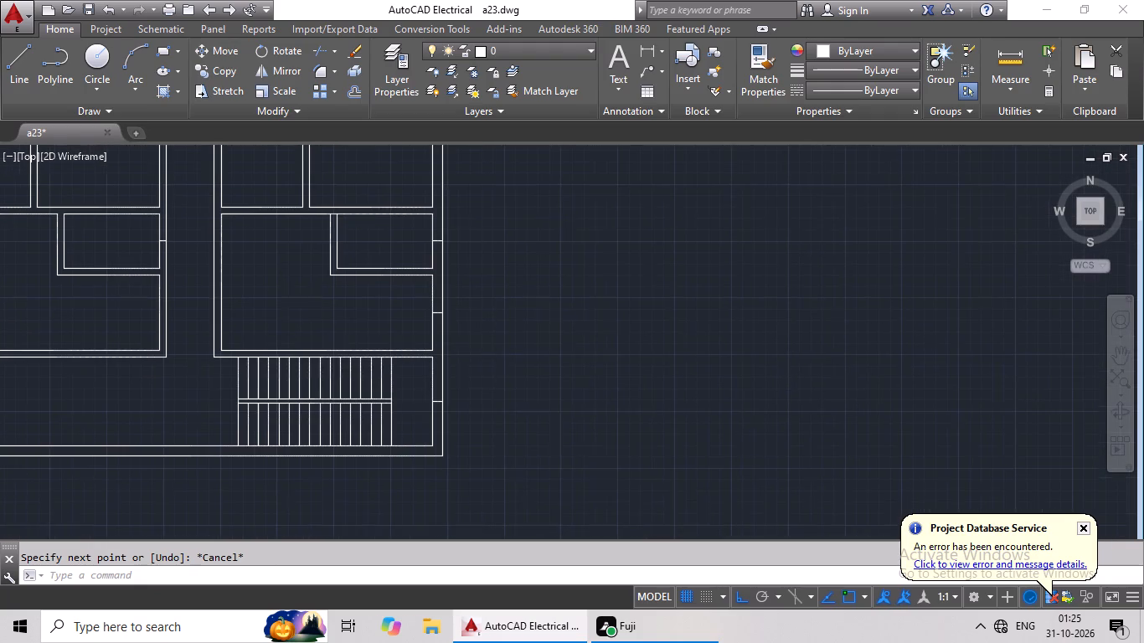
scroll(586, 257, "down", 2)
middle_click_drag(603, 257, 481, 337)
scroll(502, 289, "down", 1)
middle_click_drag(520, 281, 502, 291)
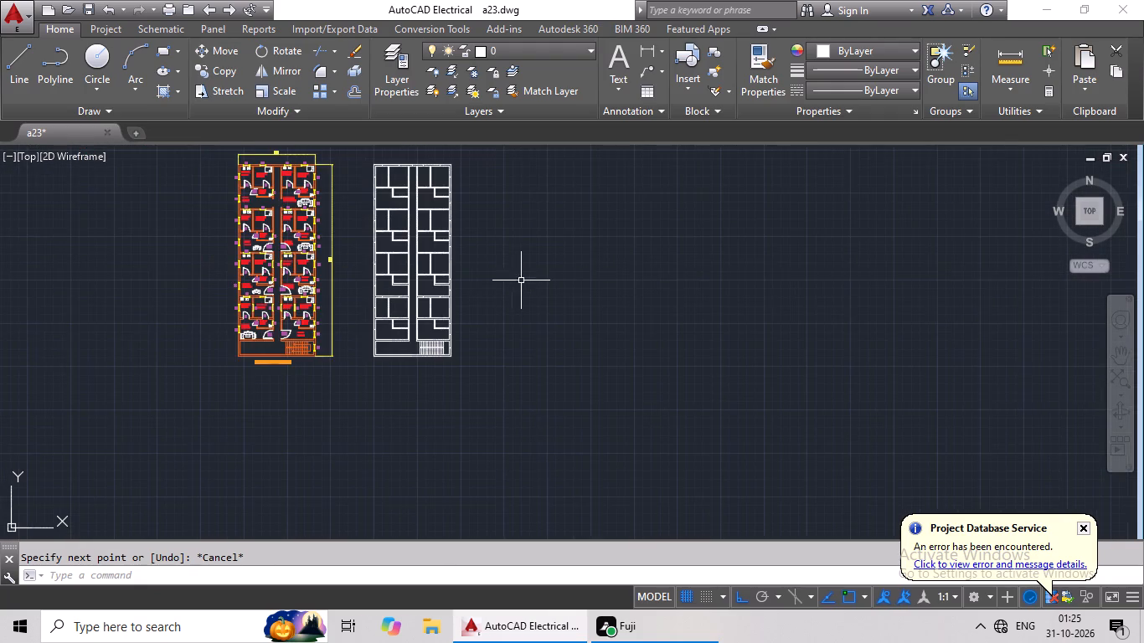
middle_click_drag(502, 291, 427, 321)
scroll(364, 264, "up", 2)
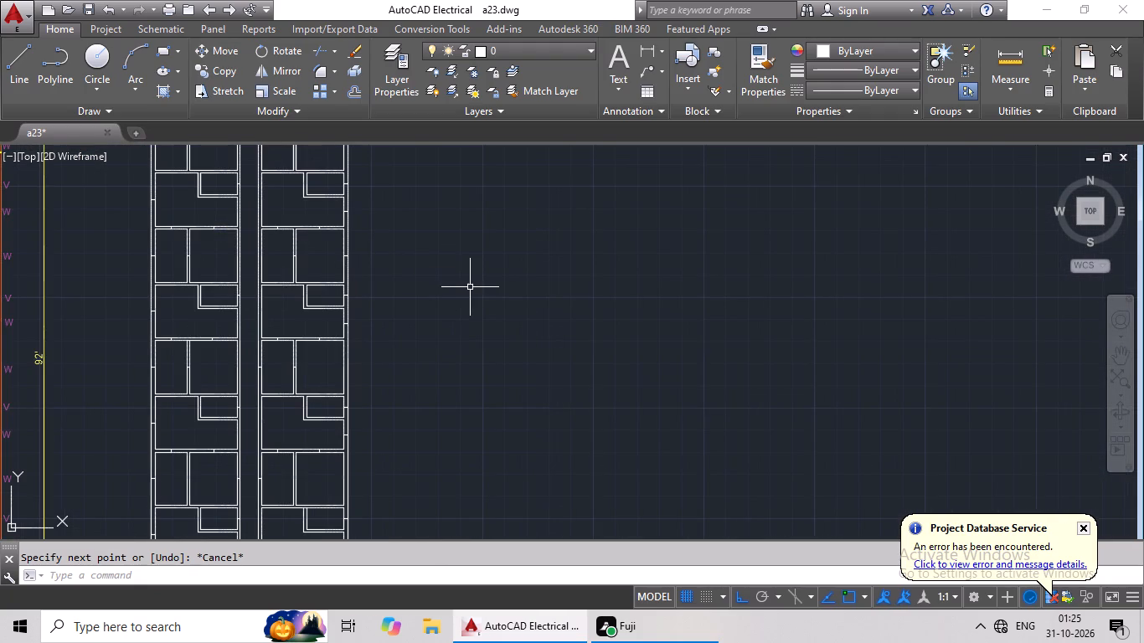
scroll(470, 287, "down", 1)
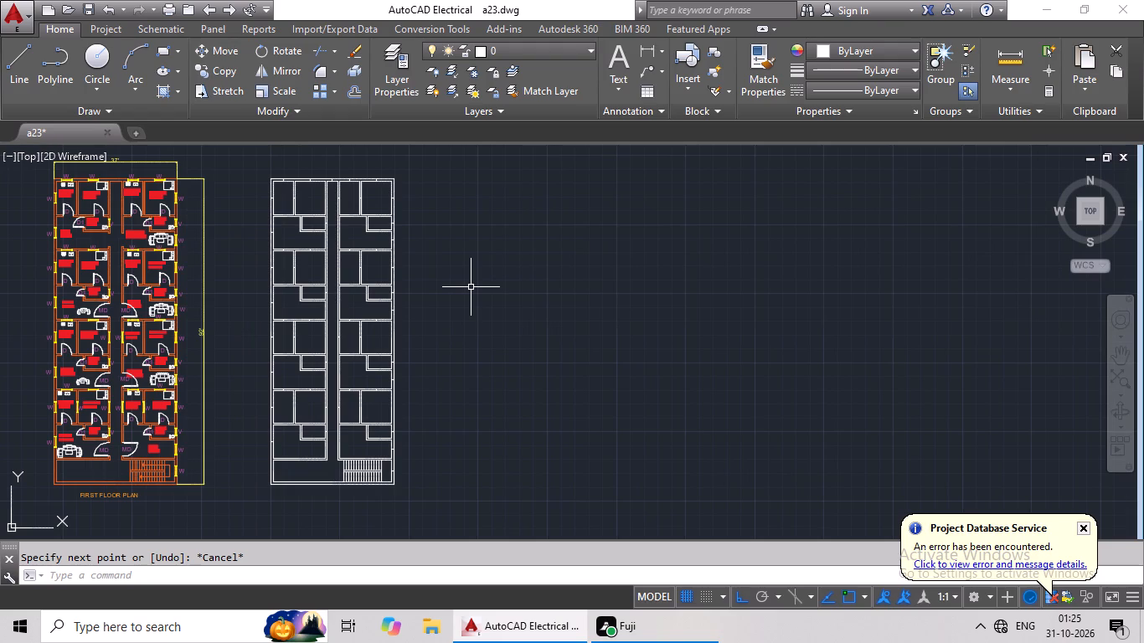
left_click(21, 49)
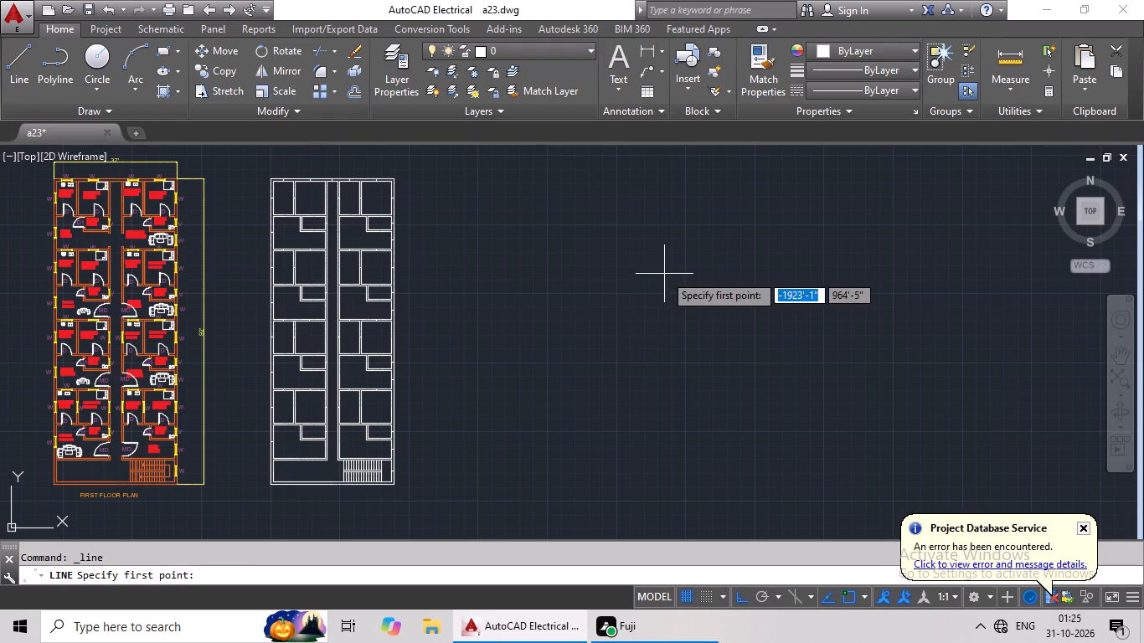
left_click_drag(584, 222, 591, 217)
middle_click_drag(857, 203, 600, 210)
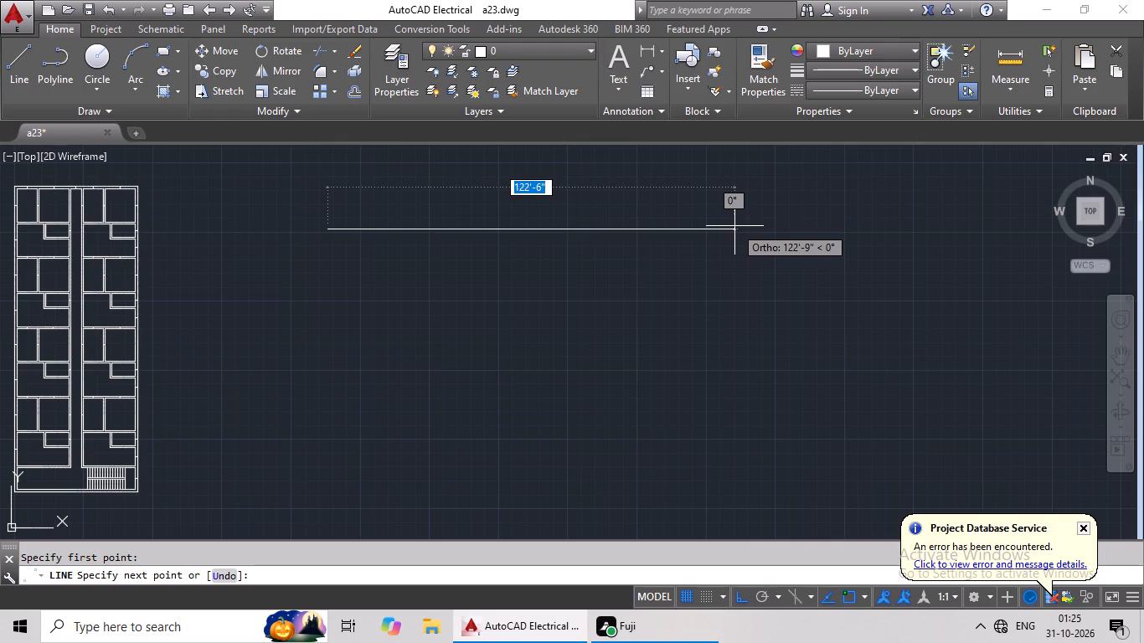
type("3'")
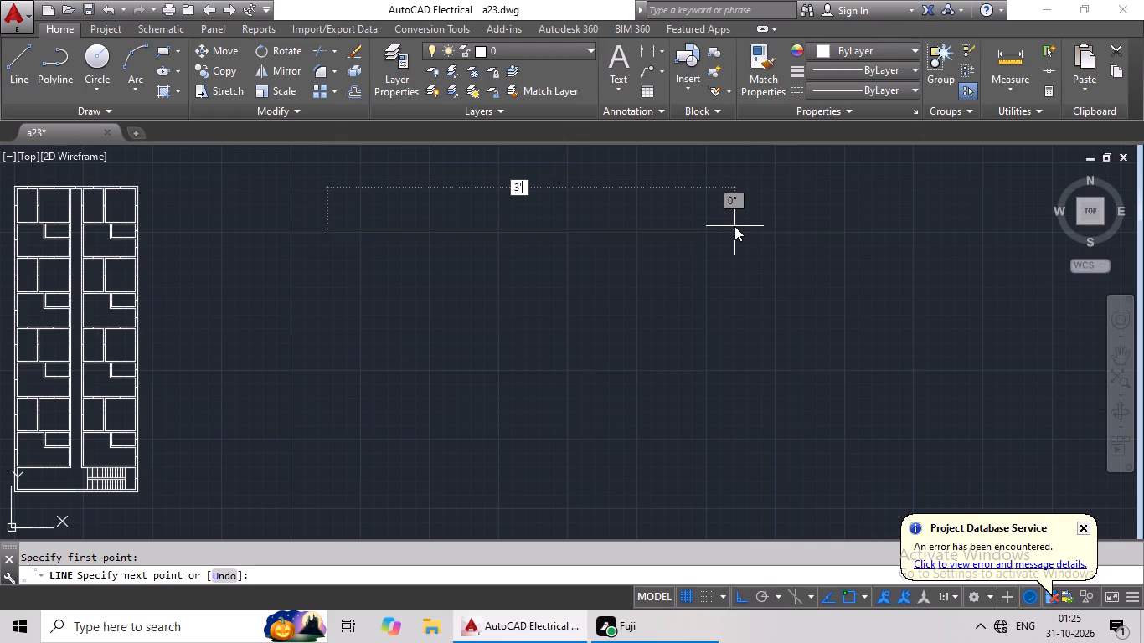
key("Return")
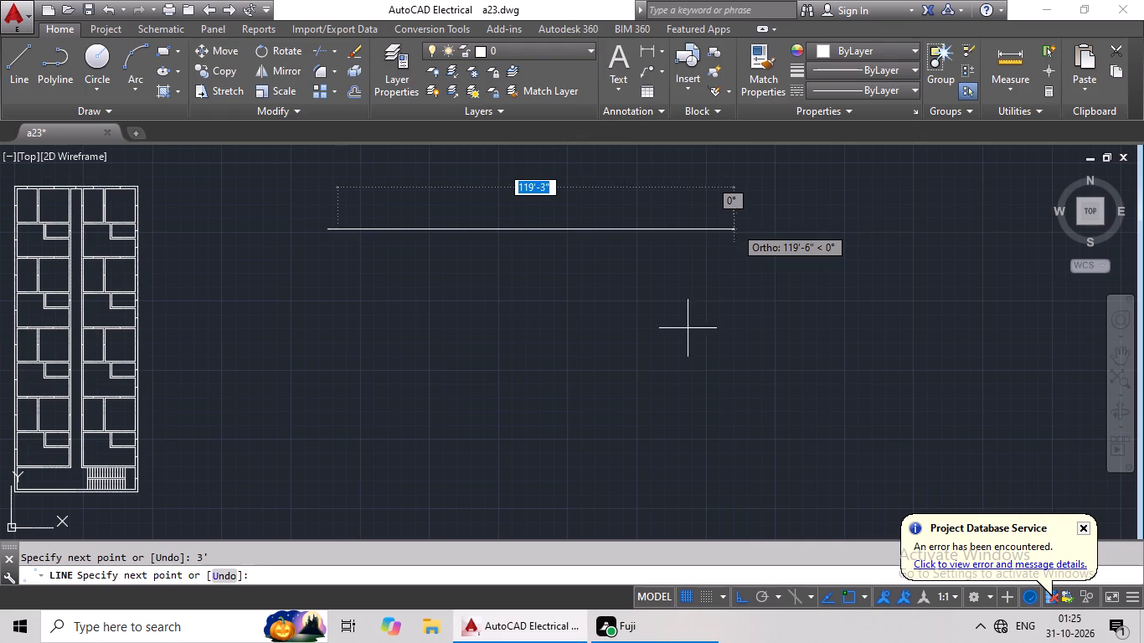
key("Escape")
Draw a 9" vertical line just beyond the right end of the 3' horizontal line.
scroll(350, 224, "up", 2)
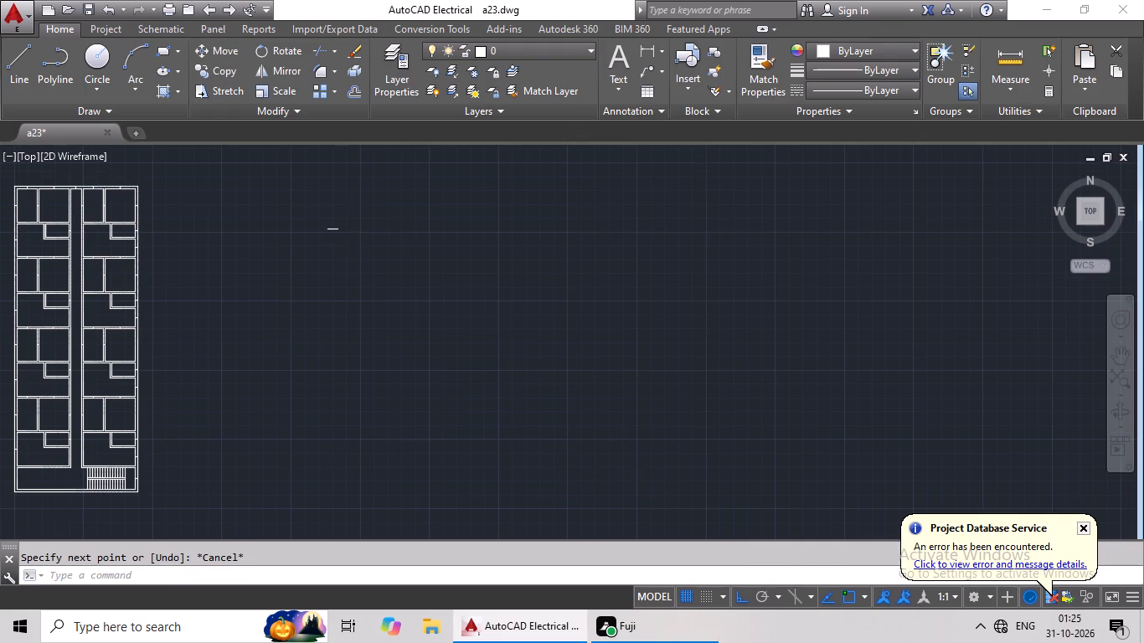
scroll(350, 224, "up", 2)
middle_click_drag(344, 226, 574, 358)
key("Escape")
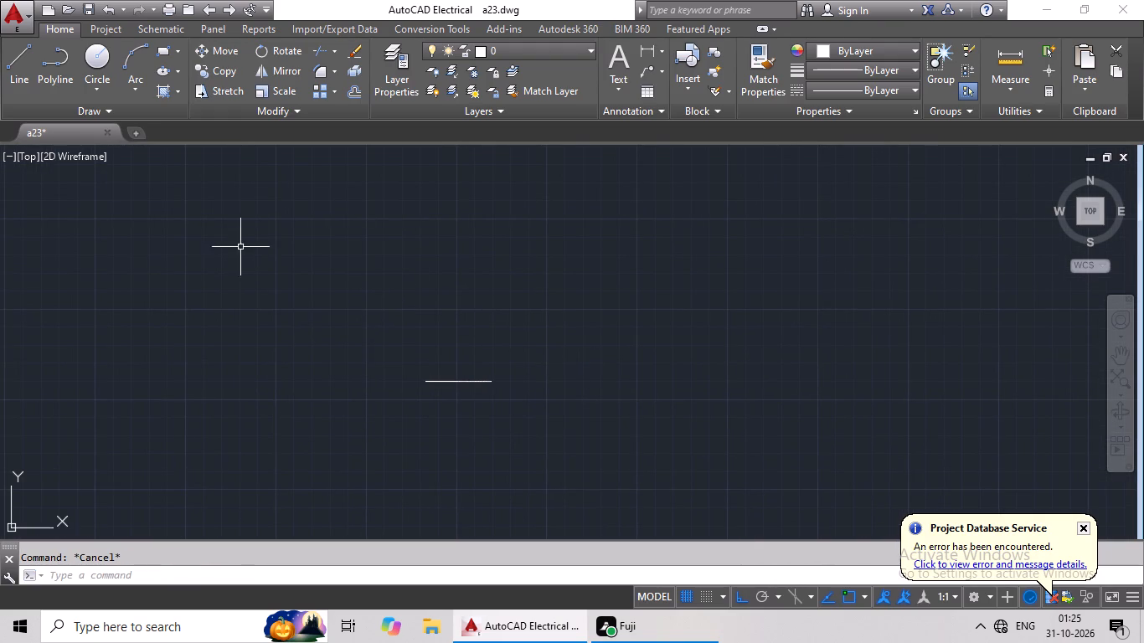
left_click(11, 62)
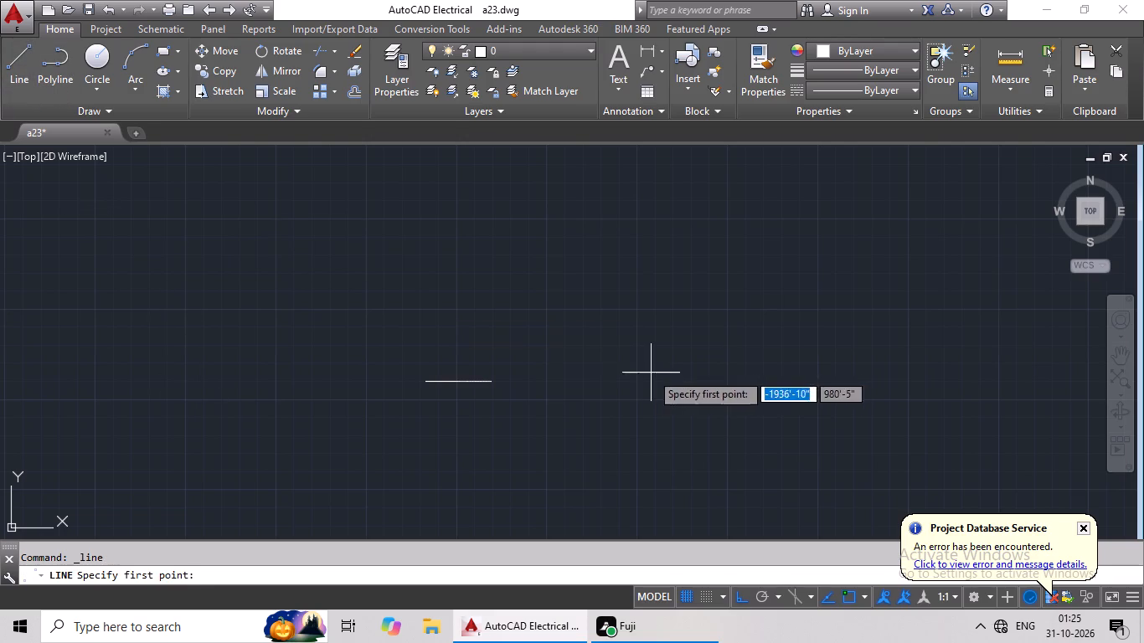
left_click_drag(529, 354, 529, 370)
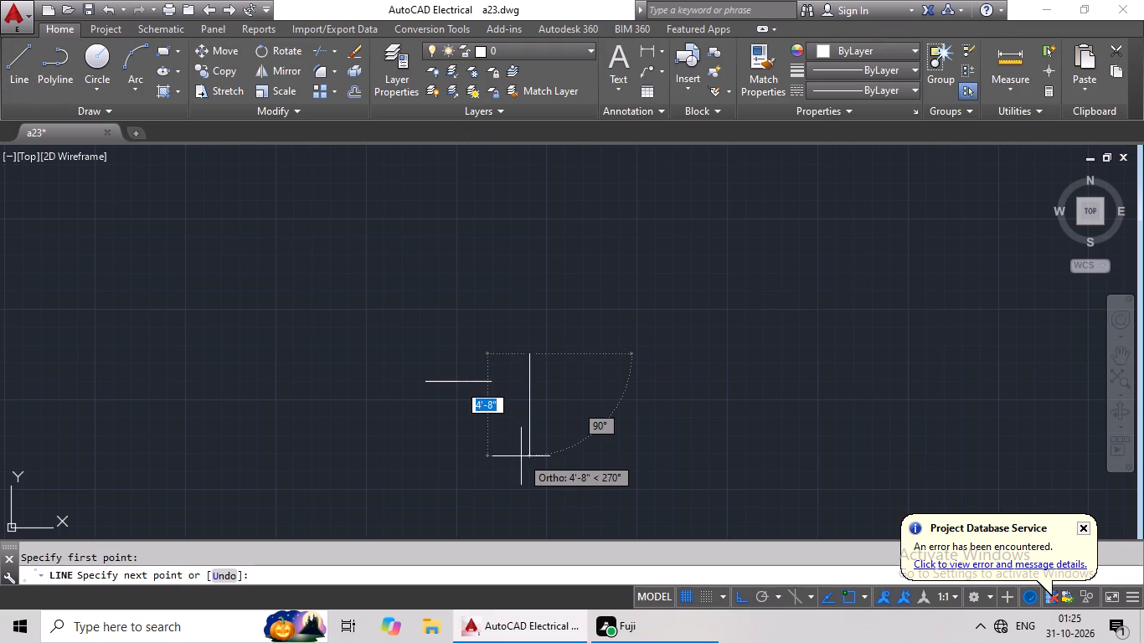
key("9")
key("shift+quotedbl")
key("Return")
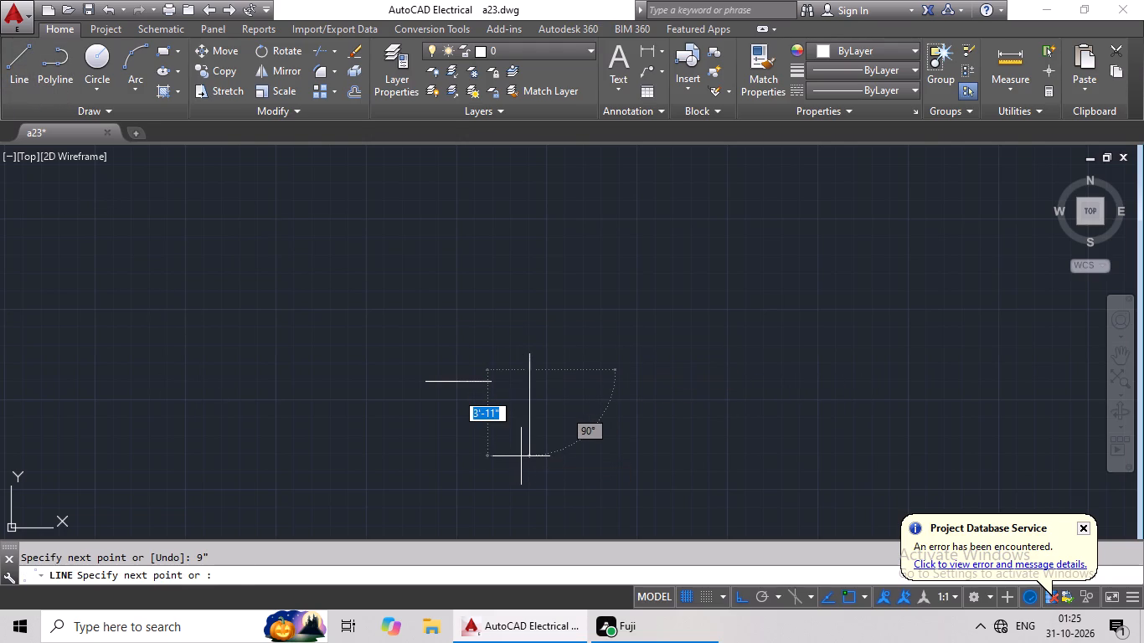
key("Escape")
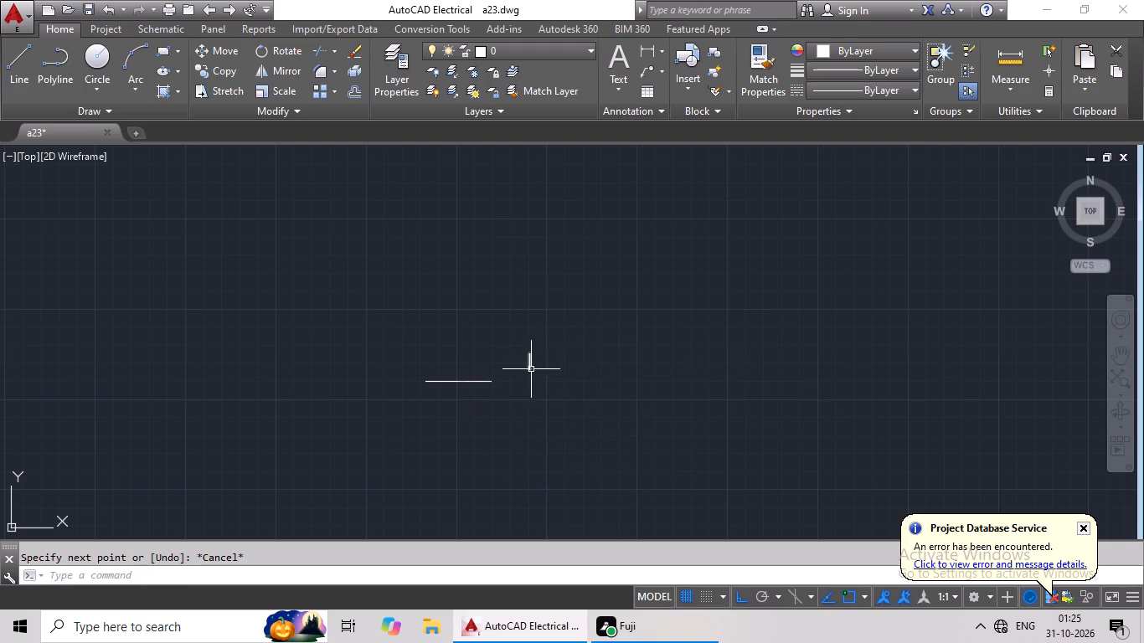
Copy the 9" vertical line by its midpoint onto the right end of the 3' horizontal line.
scroll(527, 359, "up", 4)
left_click(538, 361)
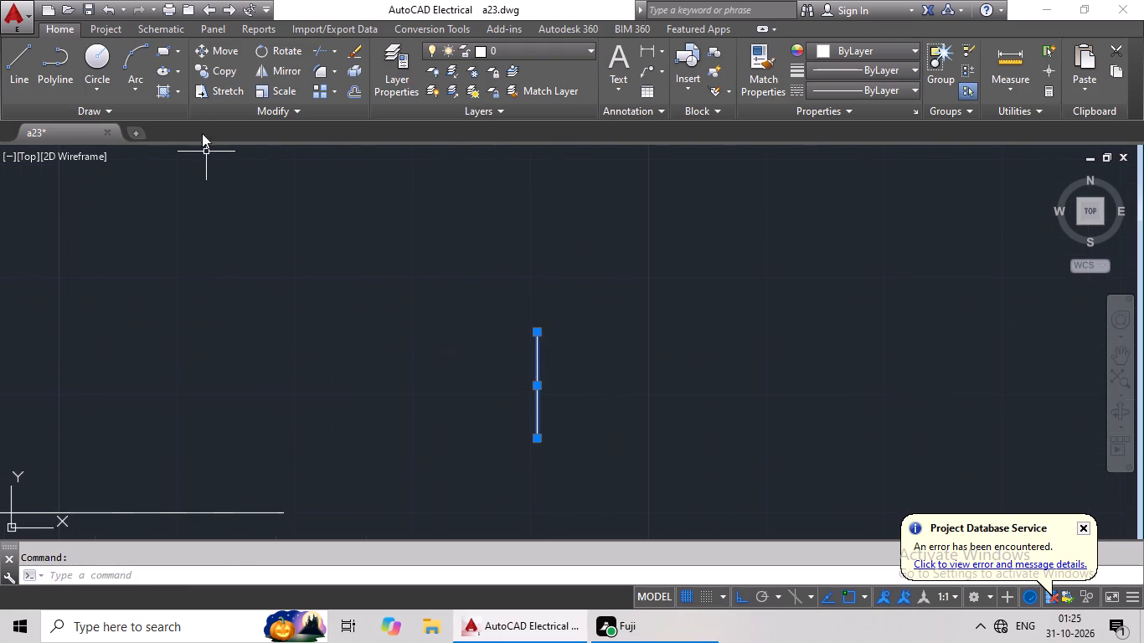
left_click(214, 71)
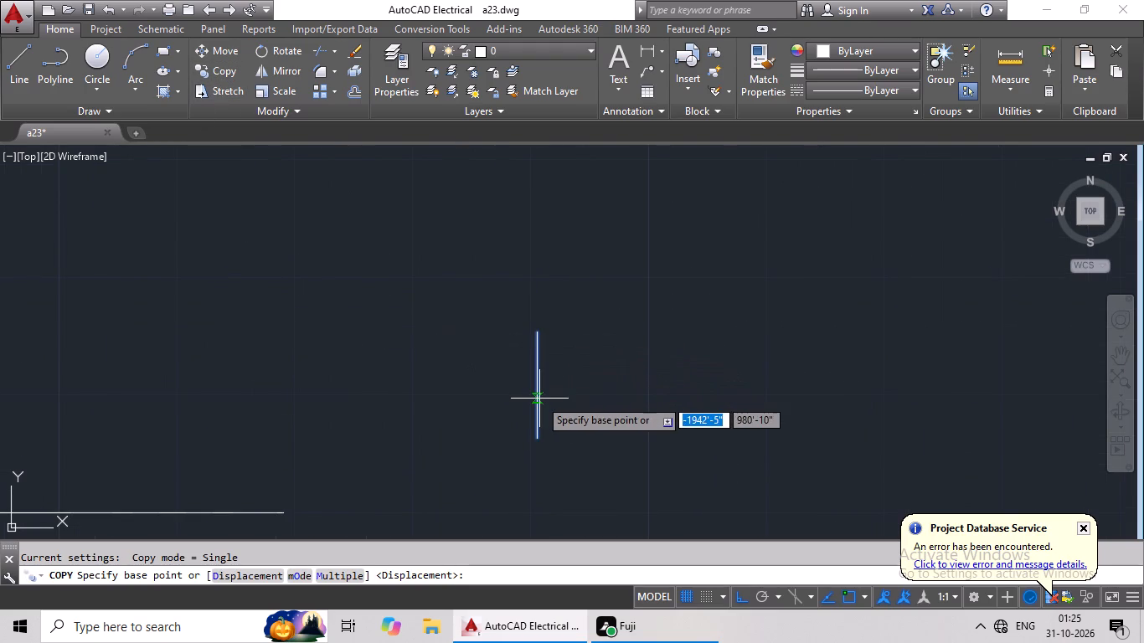
left_click(538, 389)
middle_click_drag(360, 436, 413, 303)
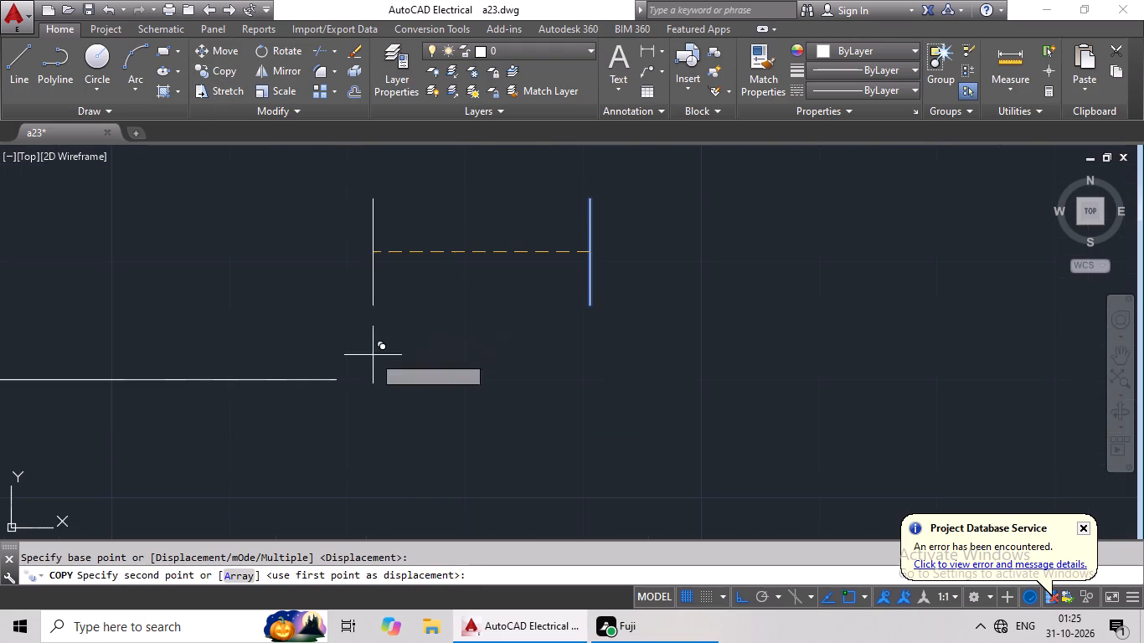
left_click(336, 379)
Delete the original 9" vertical line standing apart from the 3' line.
left_click_drag(686, 254, 515, 299)
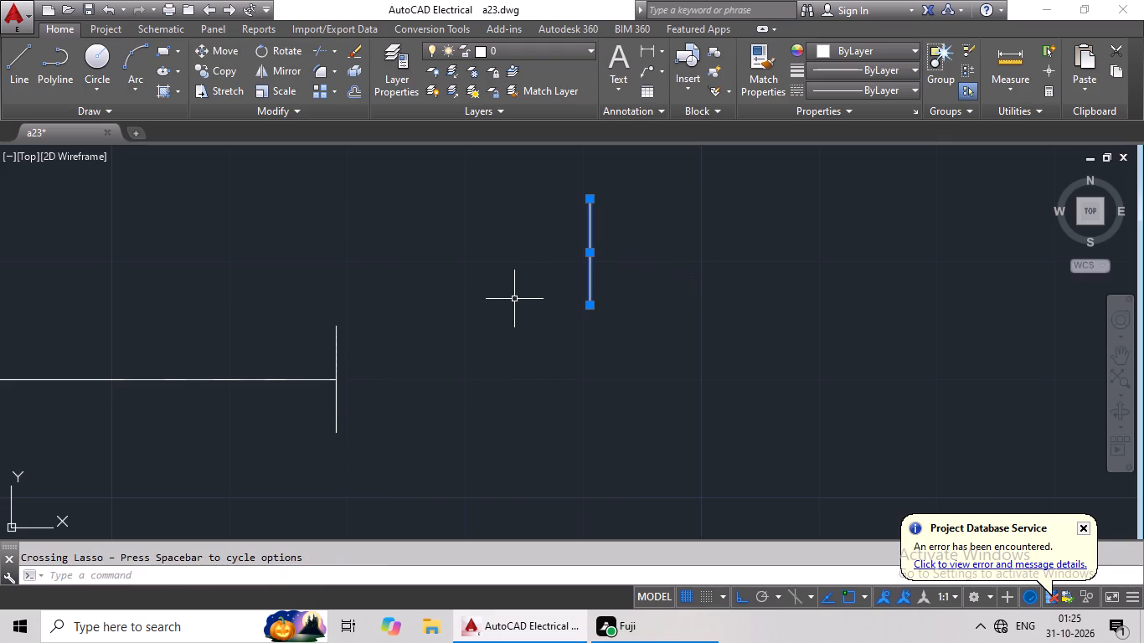
key("Delete")
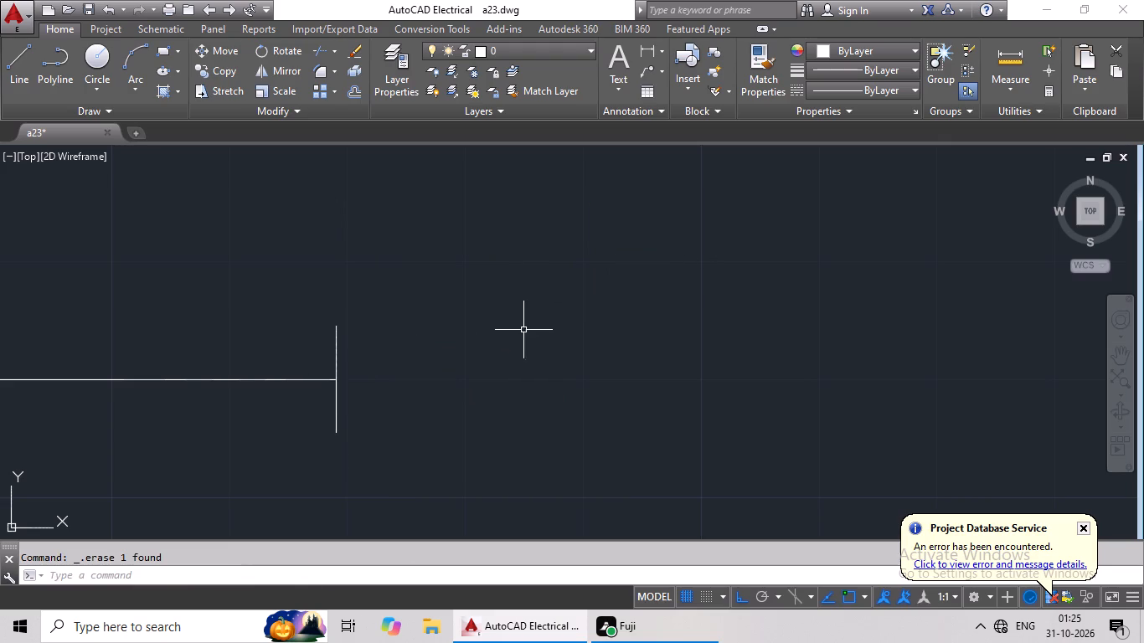
Offset the 9" end line 3' leftward to the other end of the horizontal line.
middle_click_drag(448, 338, 724, 284)
key("Escape")
key("Escape")
key("o")
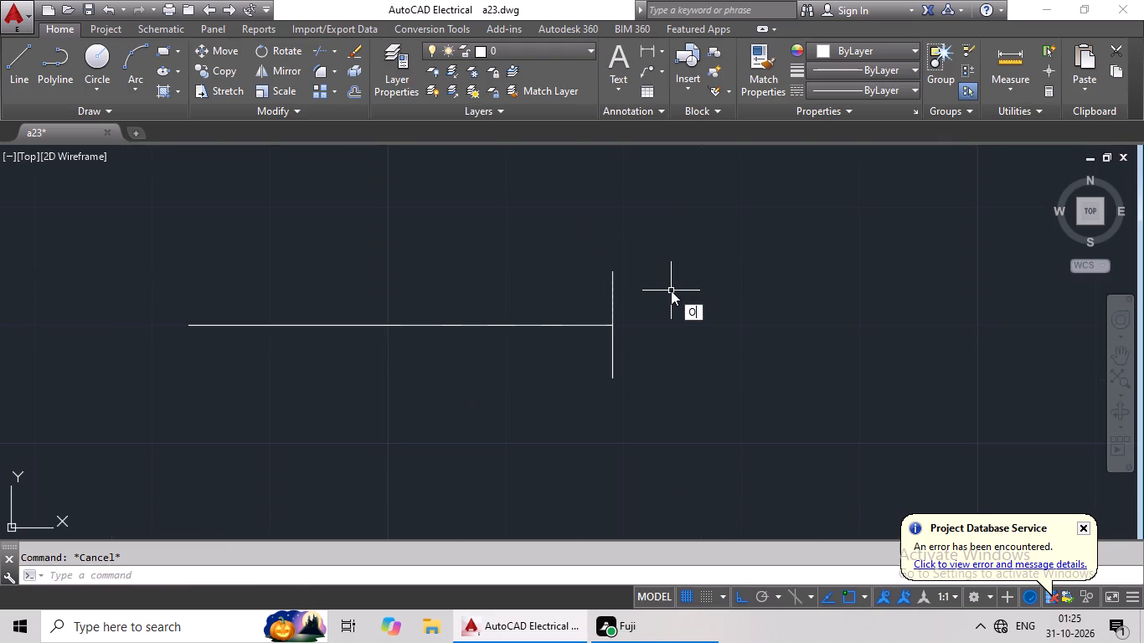
key("Return")
type("3'")
key("Return")
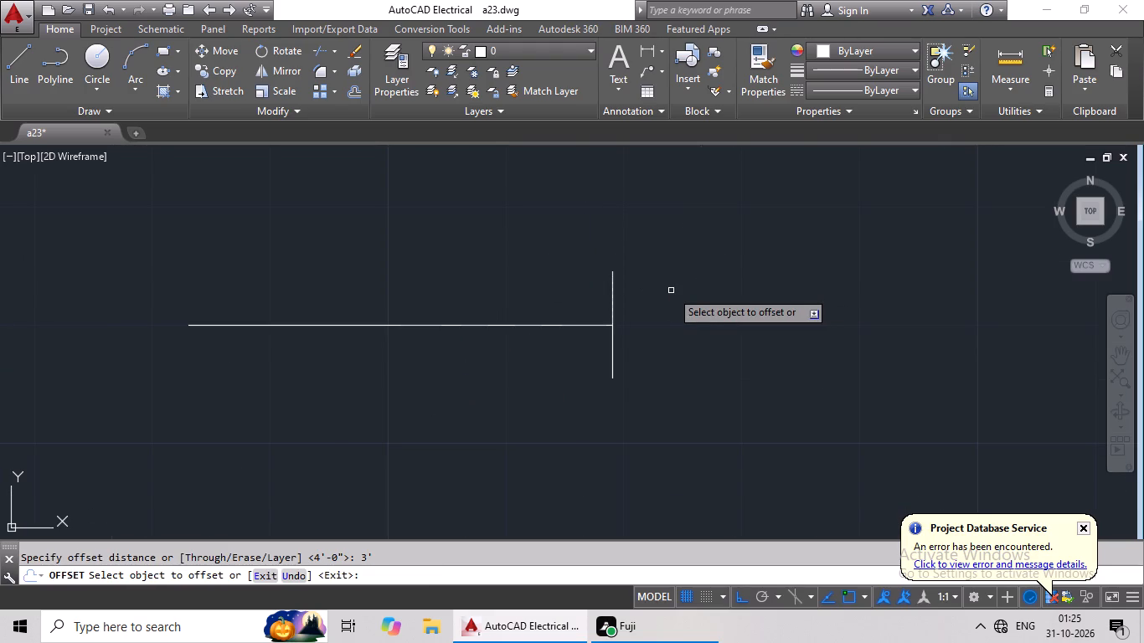
left_click_drag(614, 301, 591, 308)
left_click(439, 325)
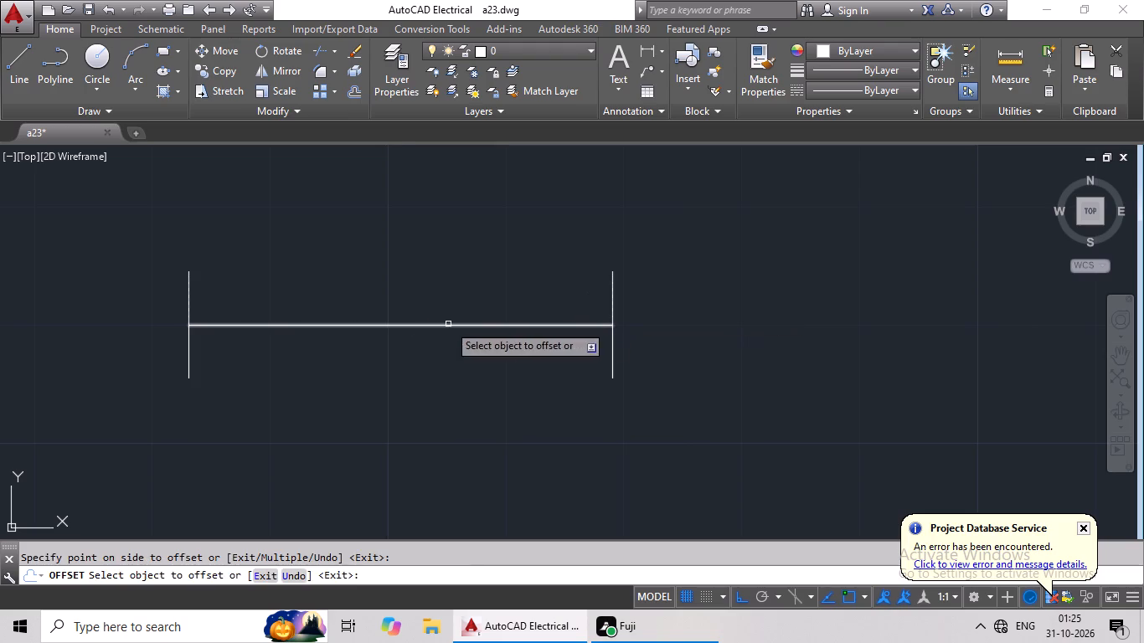
key("Escape")
key("Escape")
Offset both 9" end lines 1" outward to form the window's end frames.
key("o")
key("Return")
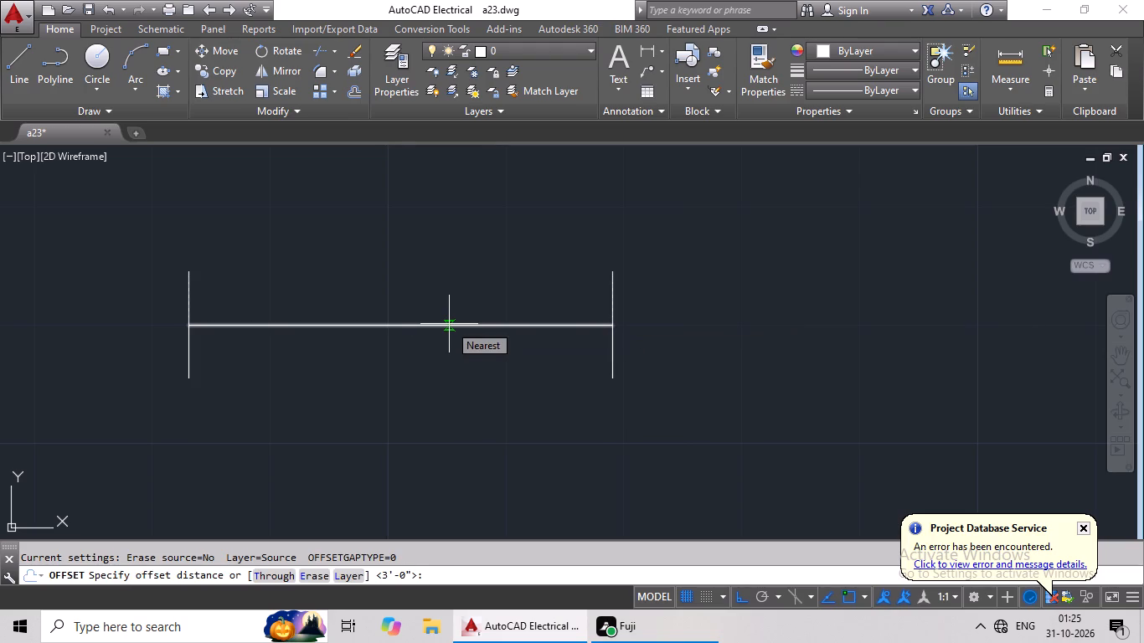
type("1\"")
key("Return")
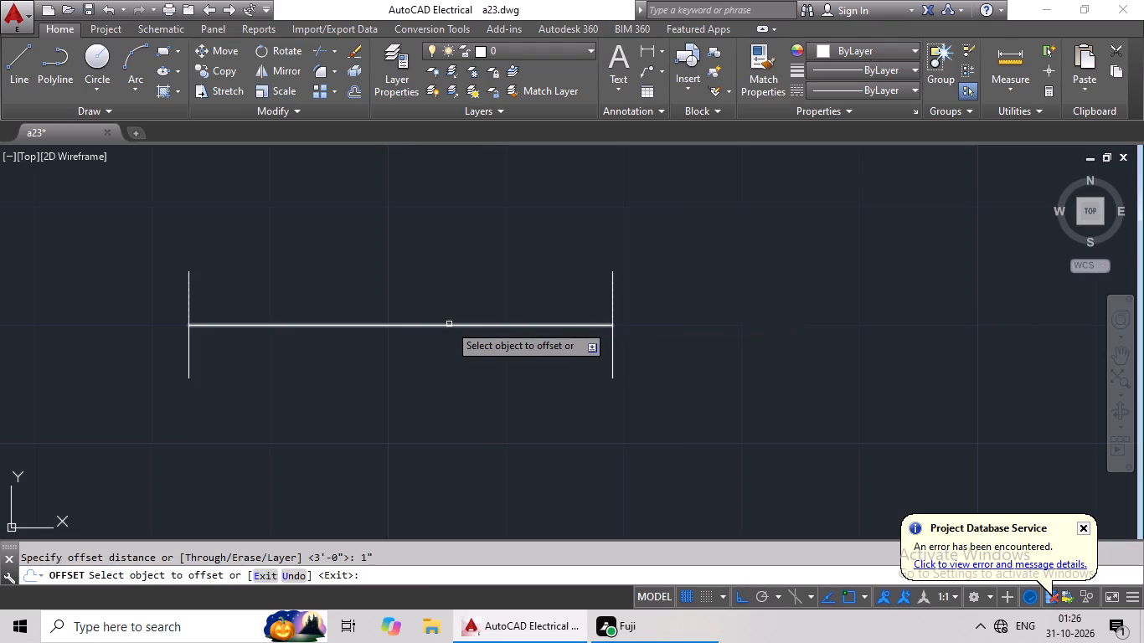
left_click(609, 280)
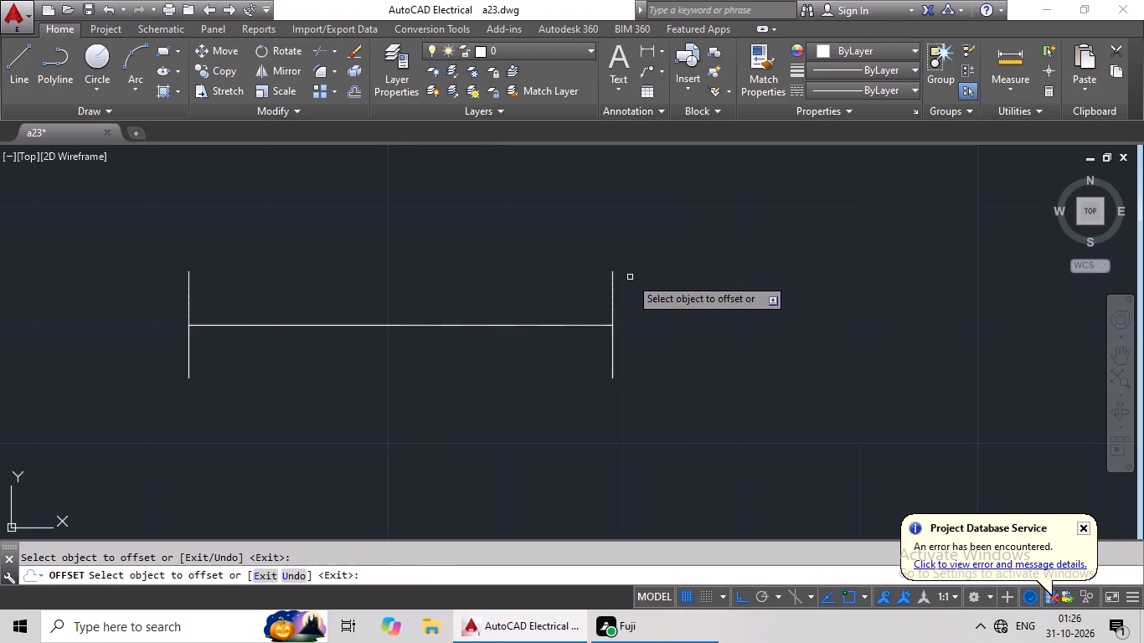
left_click(613, 286)
left_click(687, 286)
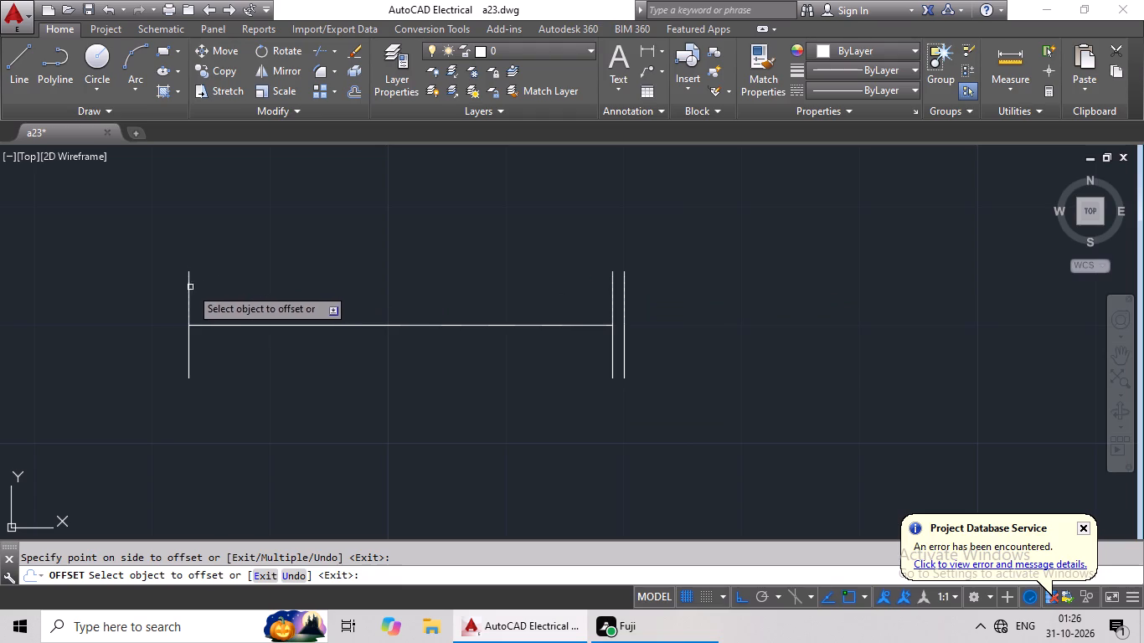
left_click_drag(189, 288, 127, 293)
left_click(108, 293)
key("Escape")
key("Escape")
Offset the 3' horizontal line 1/2" upward and 1/2" downward between the end frames.
key("o")
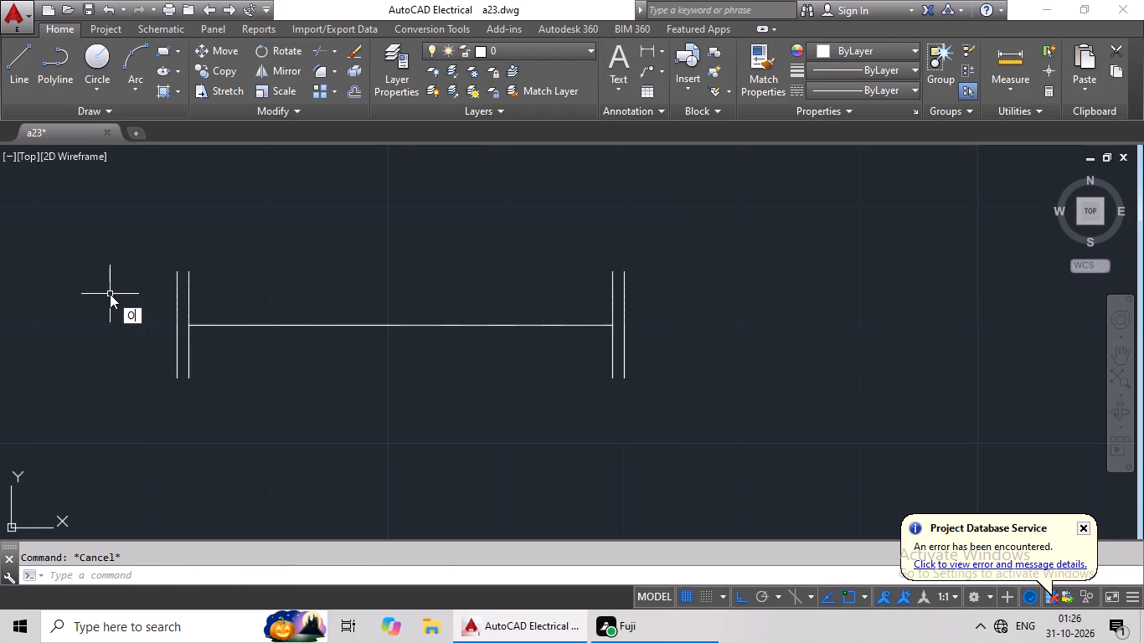
key("Return")
type("1/23")
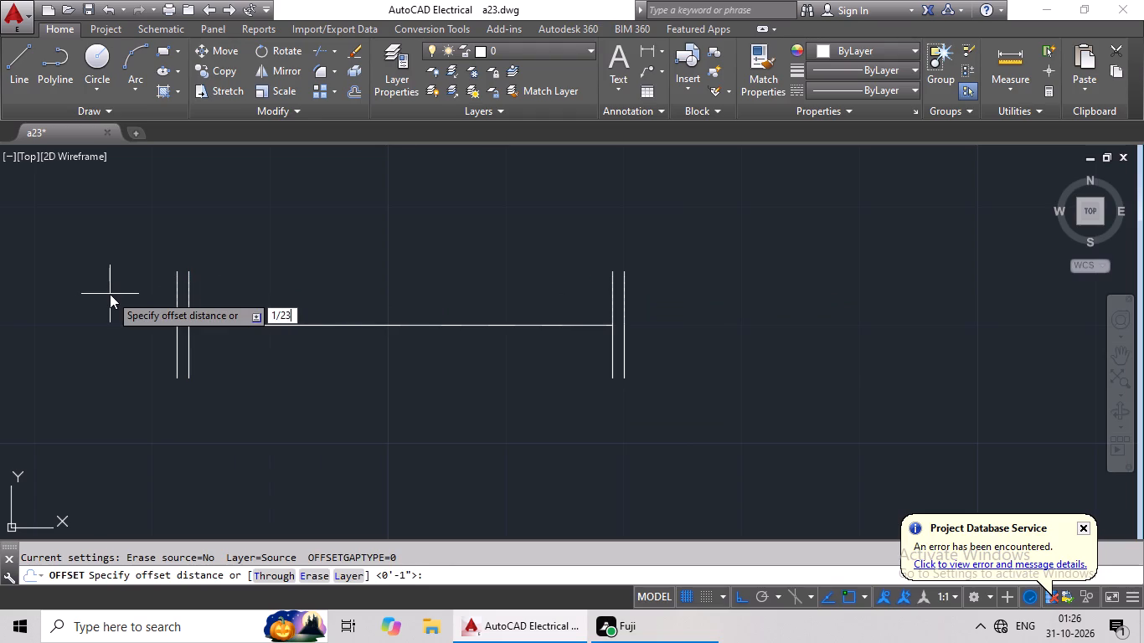
key("BackSpace")
key("shift+quotedbl")
key("Return")
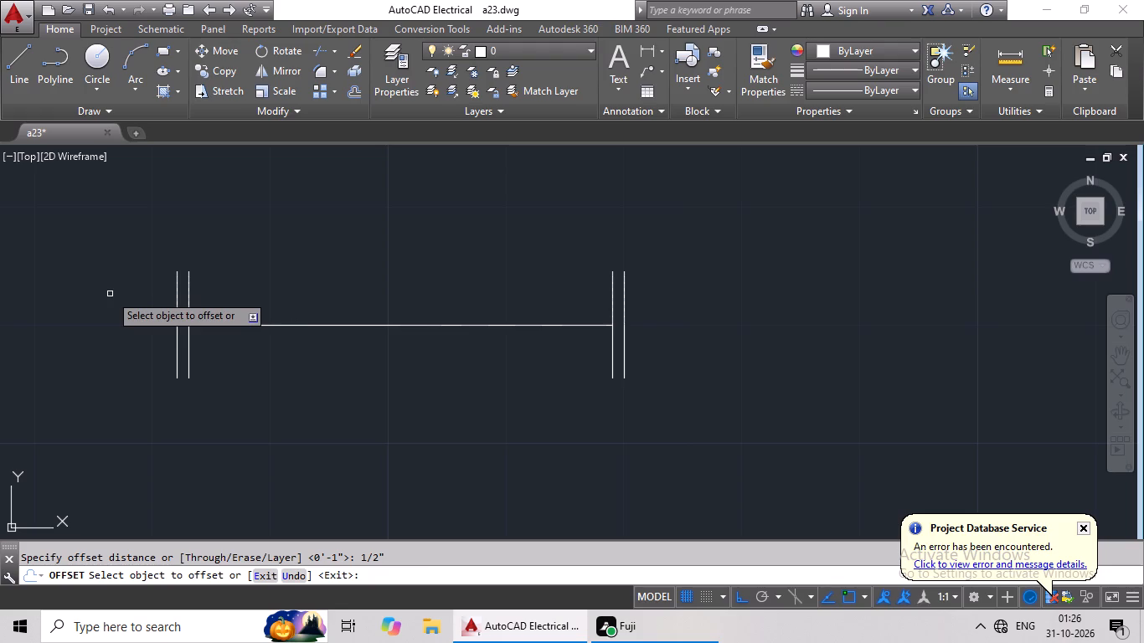
left_click(341, 327)
left_click(366, 303)
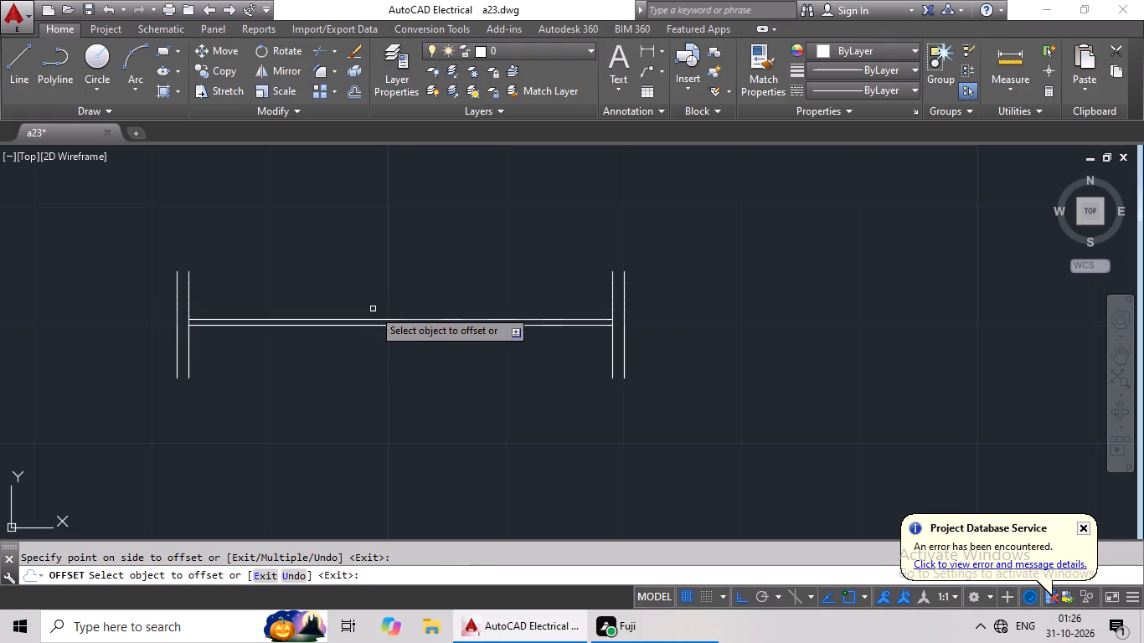
left_click_drag(371, 327, 368, 339)
left_click(363, 365)
key("Escape")
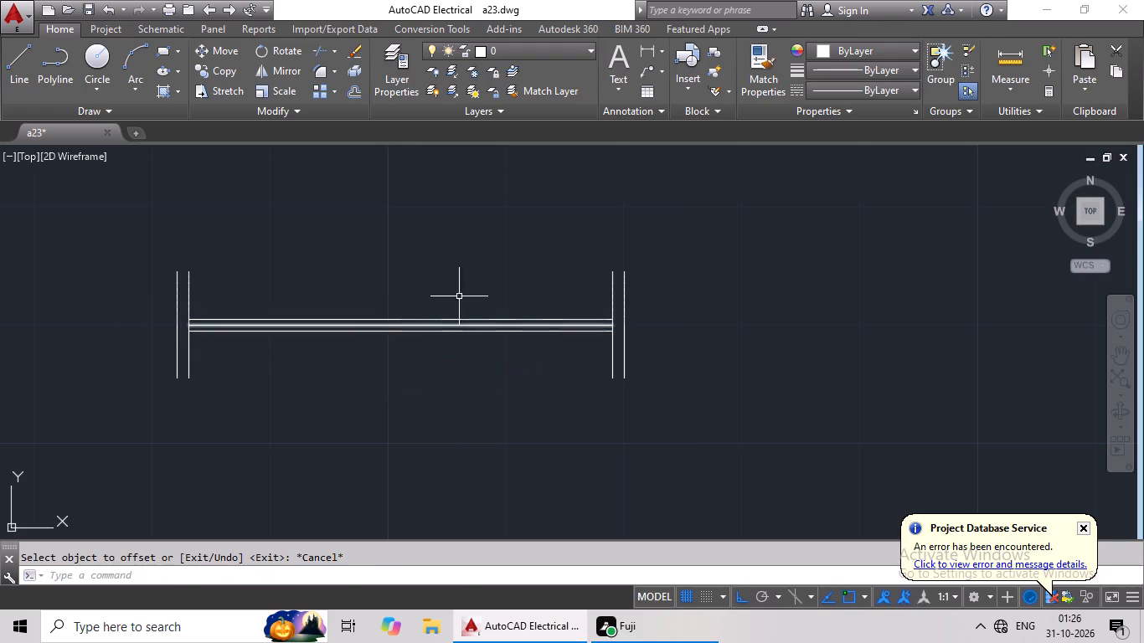
Copy the whole 3' window symbol and paste it just below the original.
left_click_drag(441, 266, 709, 272)
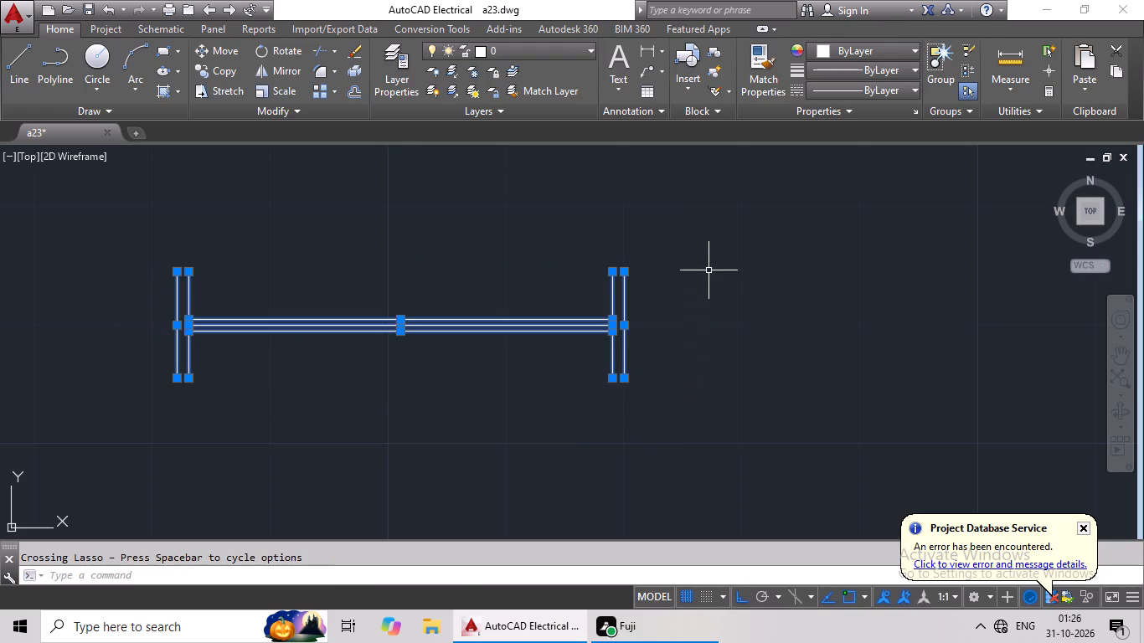
scroll(764, 270, "down", 4)
middle_click_drag(765, 270, 612, 297)
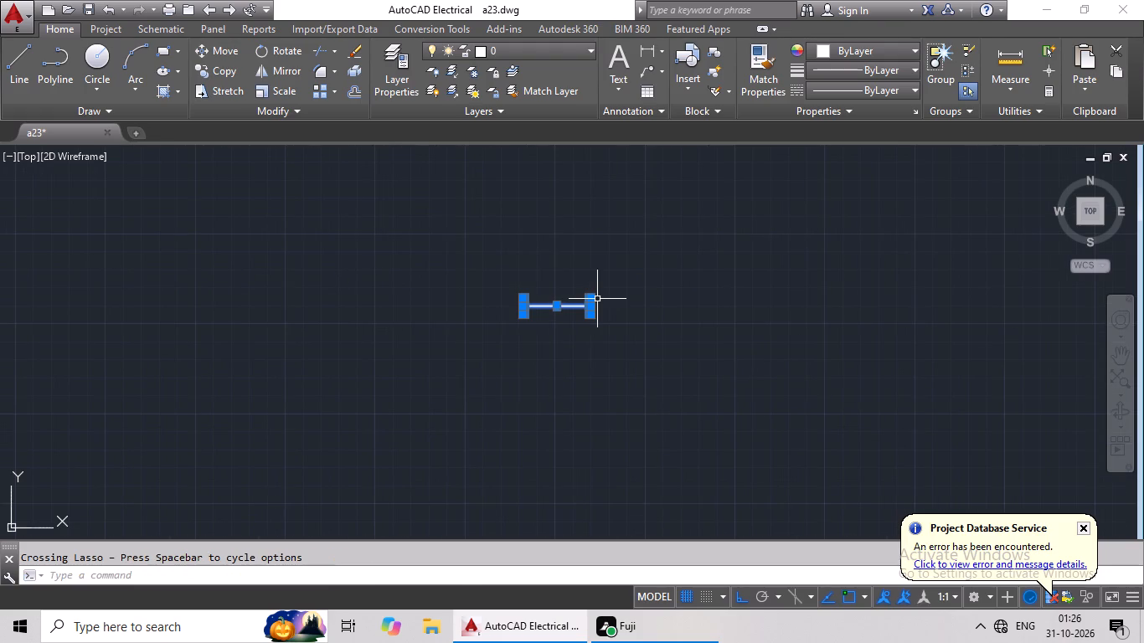
key("ctrl+c")
key("ctrl+v")
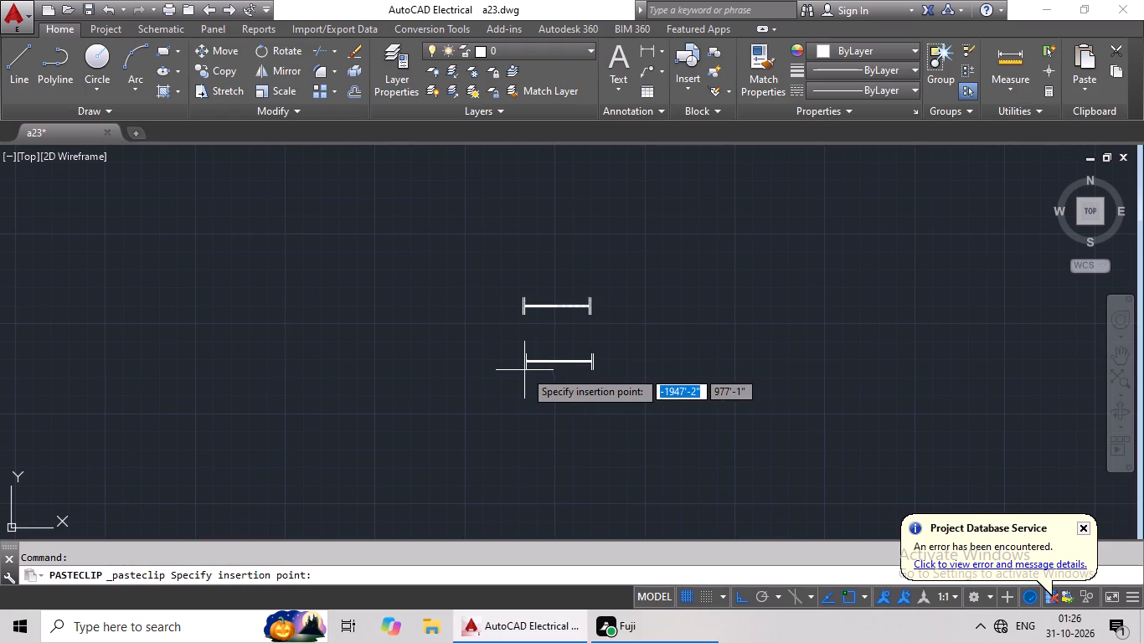
left_click(524, 370)
Rotate the pasted window copy 90° to vertical about the upper end of its outer right end line.
left_click_drag(540, 341, 636, 339)
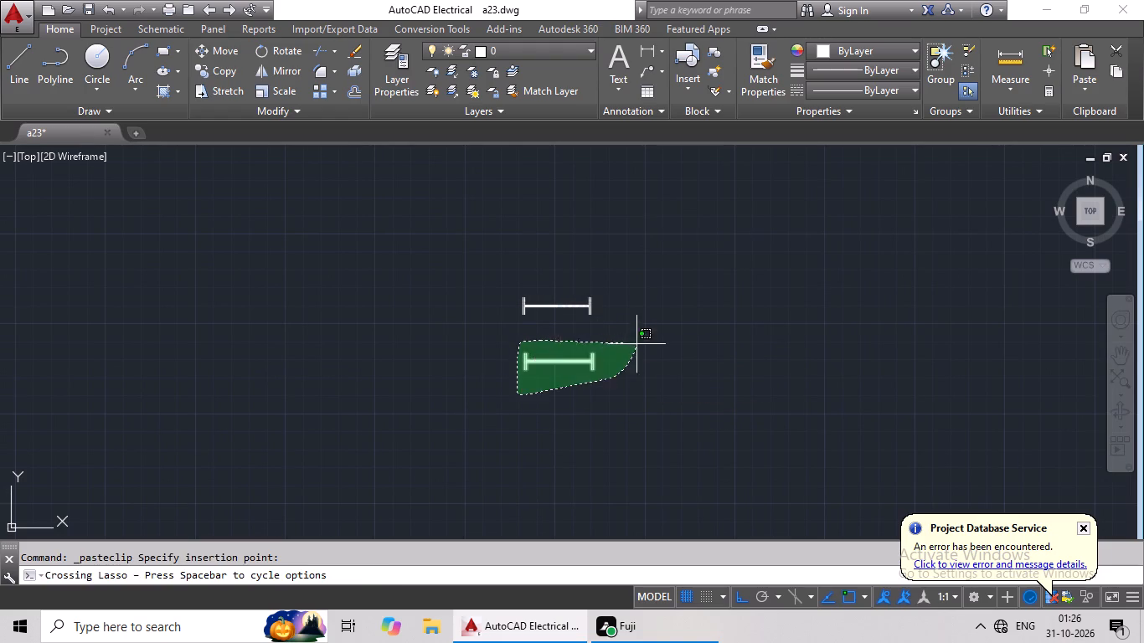
left_click_drag(636, 339, 636, 337)
left_click(264, 51)
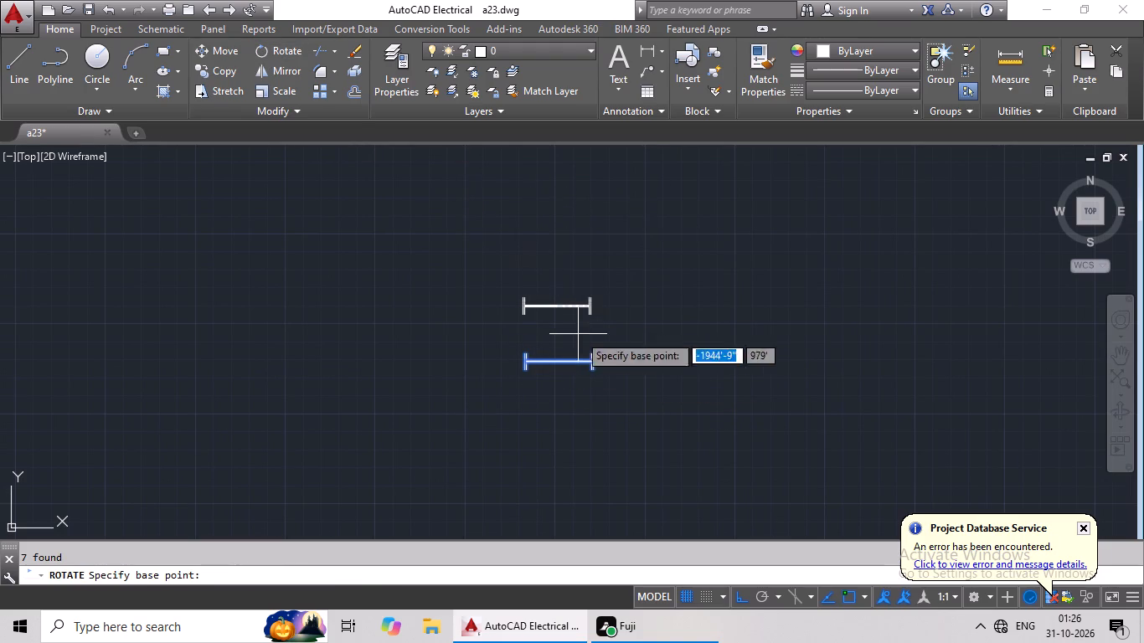
scroll(625, 365, "up", 3)
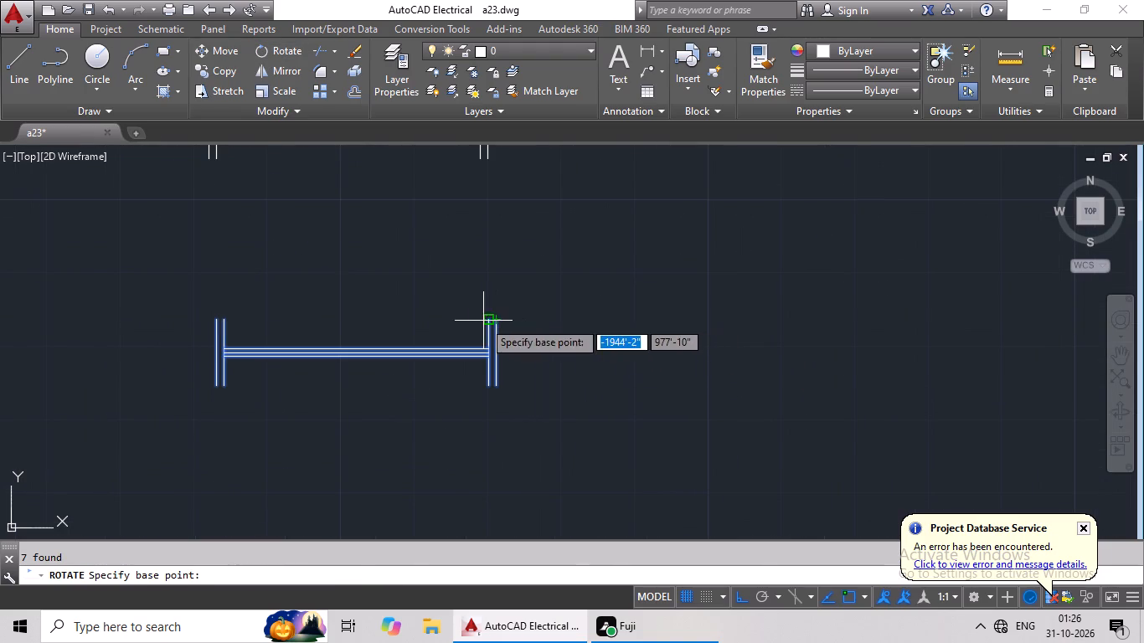
left_click(497, 321)
left_click(485, 255)
scroll(515, 264, "down", 4)
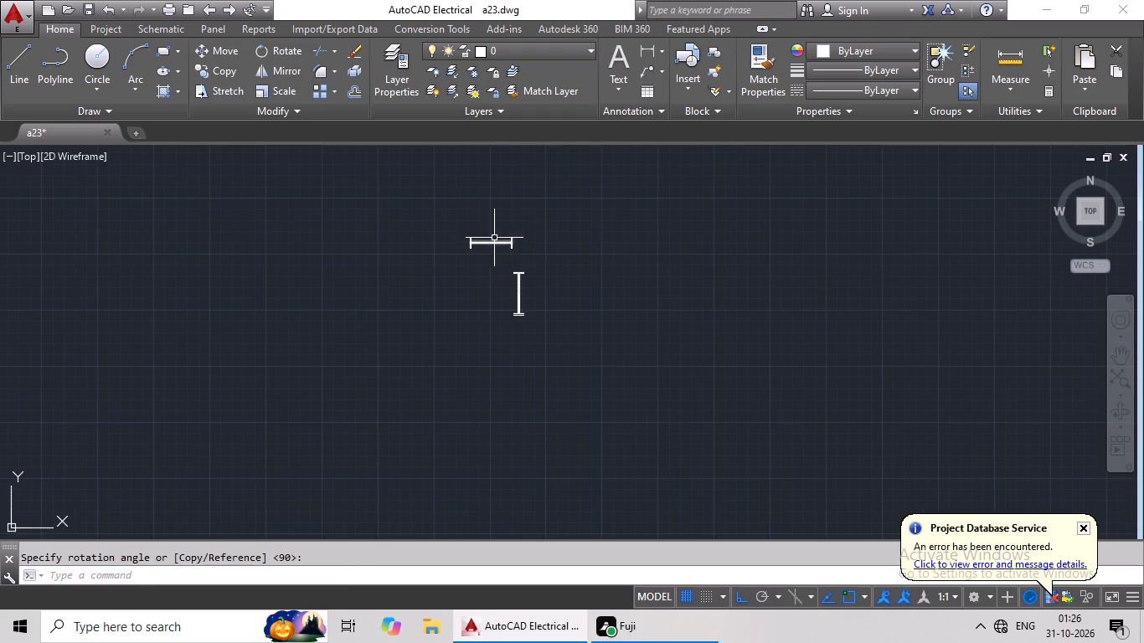
Copy the horizontal window symbol and paste it below, to the left of the vertical window.
scroll(498, 228, "up", 3)
left_click_drag(488, 222, 641, 301)
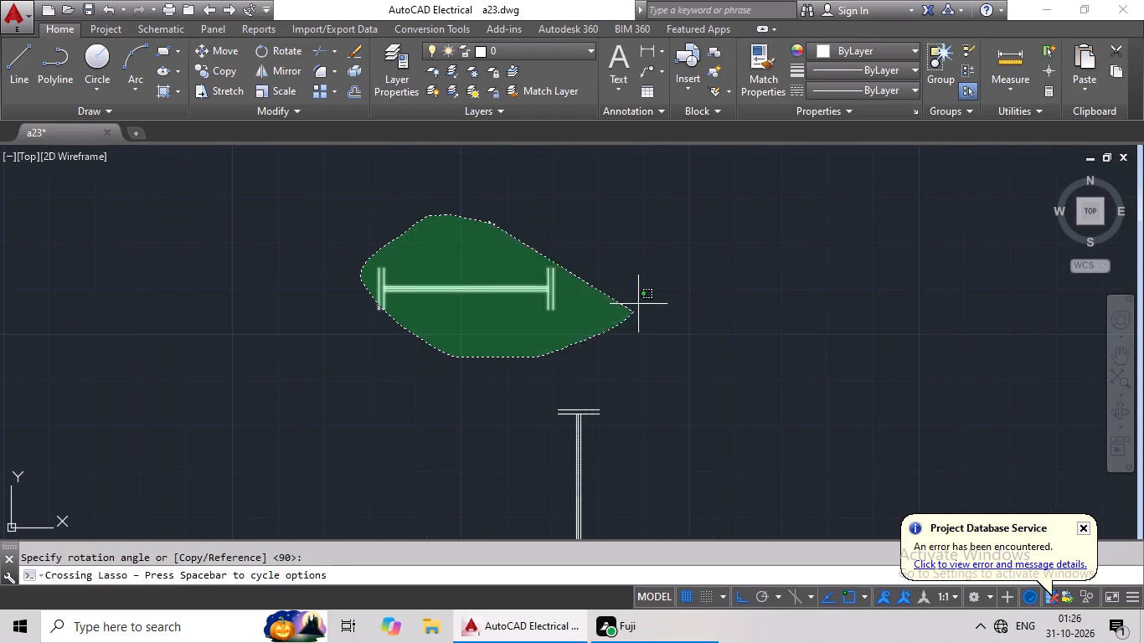
left_click_drag(641, 301, 642, 296)
key("ctrl+c")
key("ctrl+v")
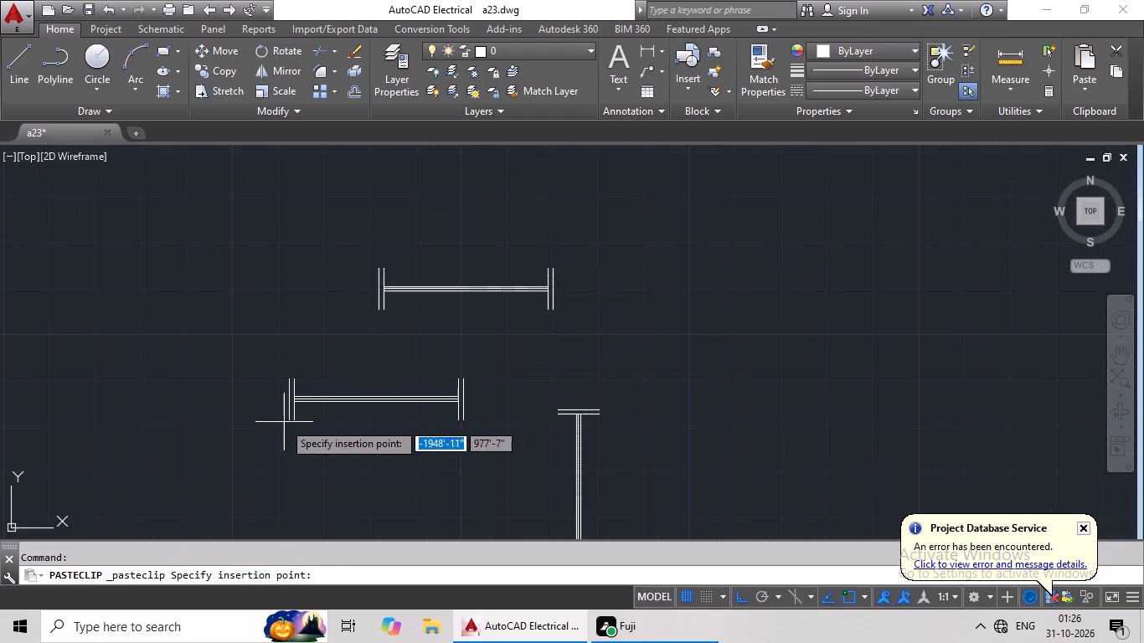
left_click(264, 460)
Offset the new copy's inner right end line 2' leftward to mark a shorter window.
middle_click_drag(398, 397, 435, 325)
scroll(452, 327, "up", 1)
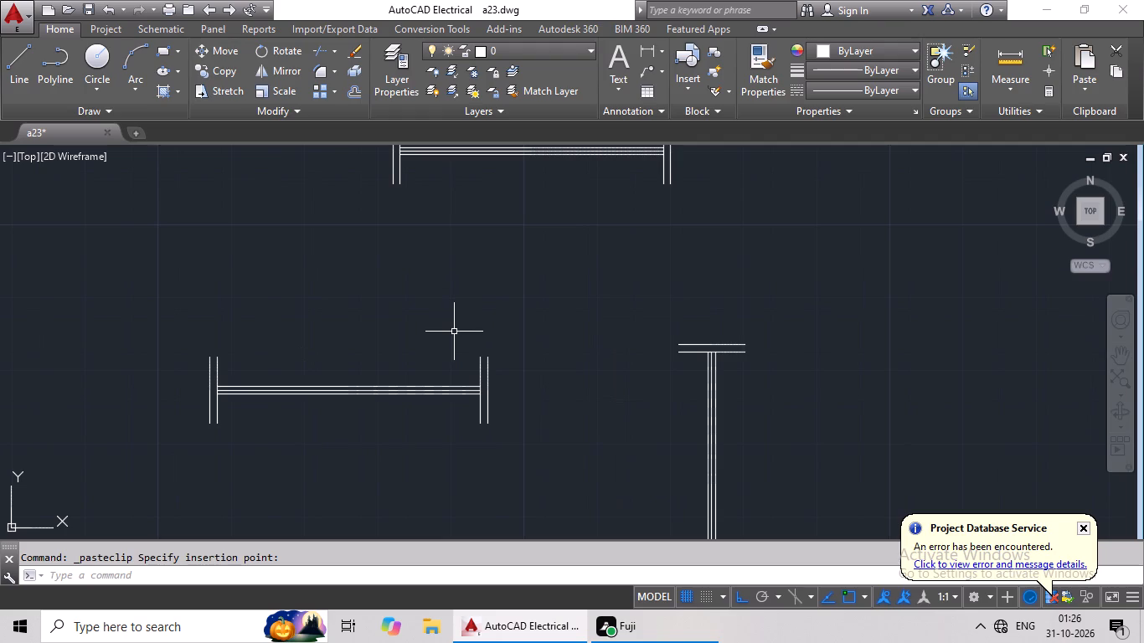
key("o")
key("Return")
type("2'")
key("Return")
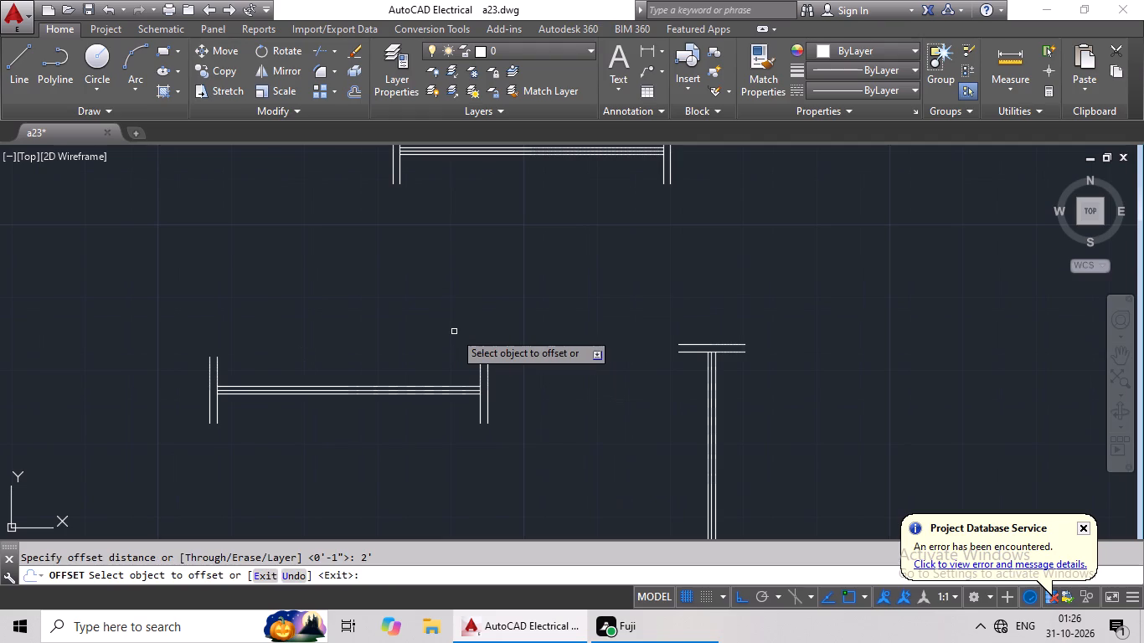
left_click(477, 358)
left_click(435, 359)
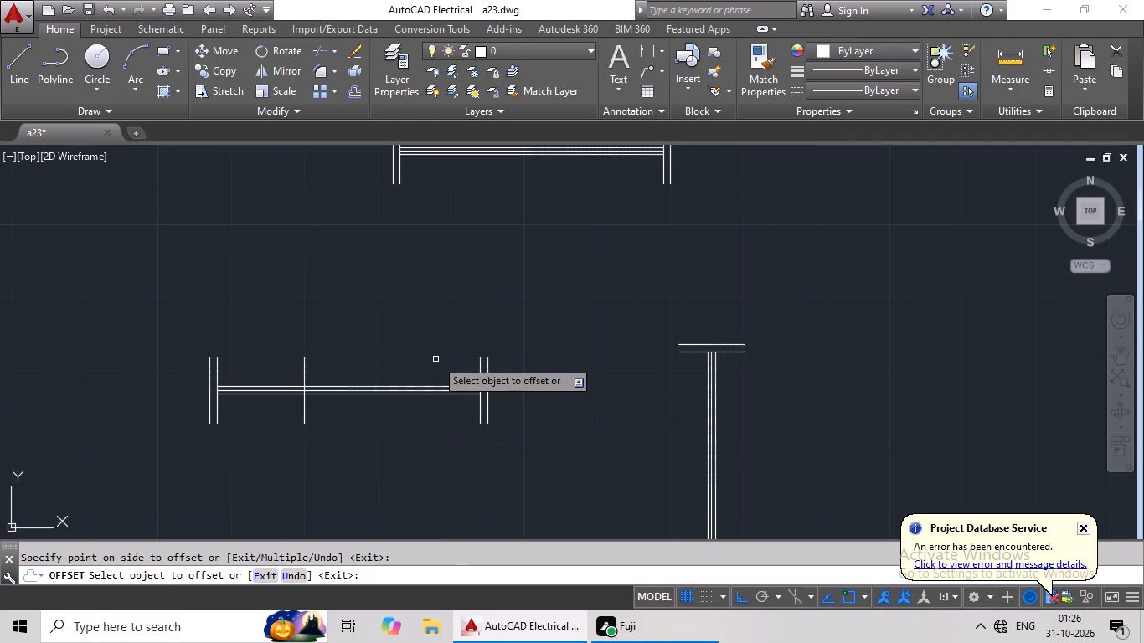
key("Escape")
key("Escape")
Offset the 2' marker line 1" leftward to form the shorter window's outer end line.
key("o")
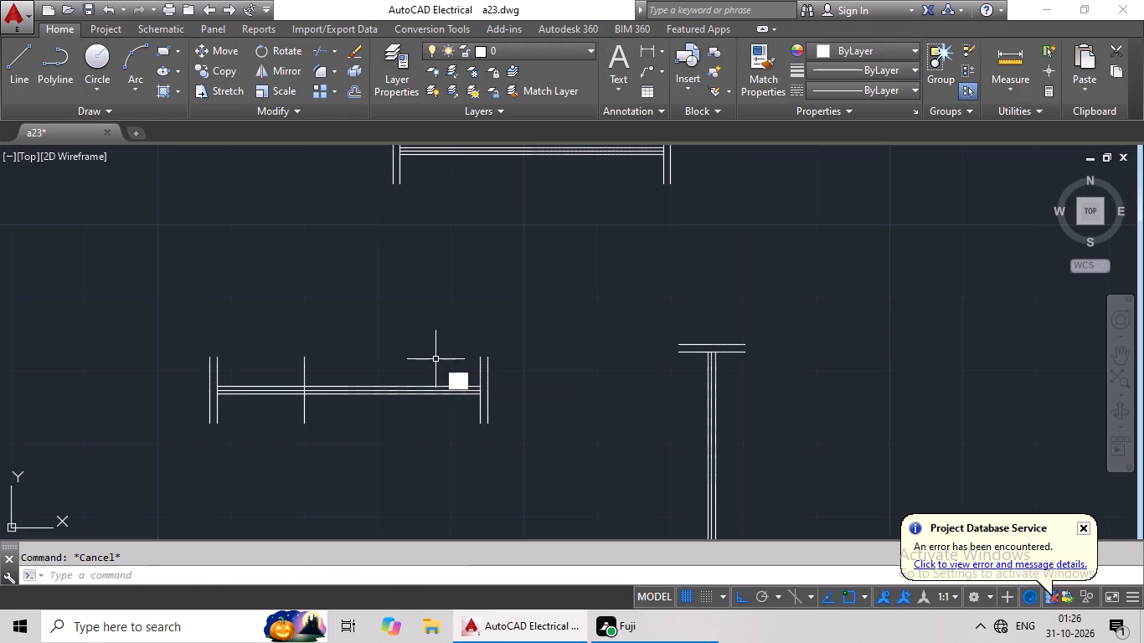
key("Return")
key("6")
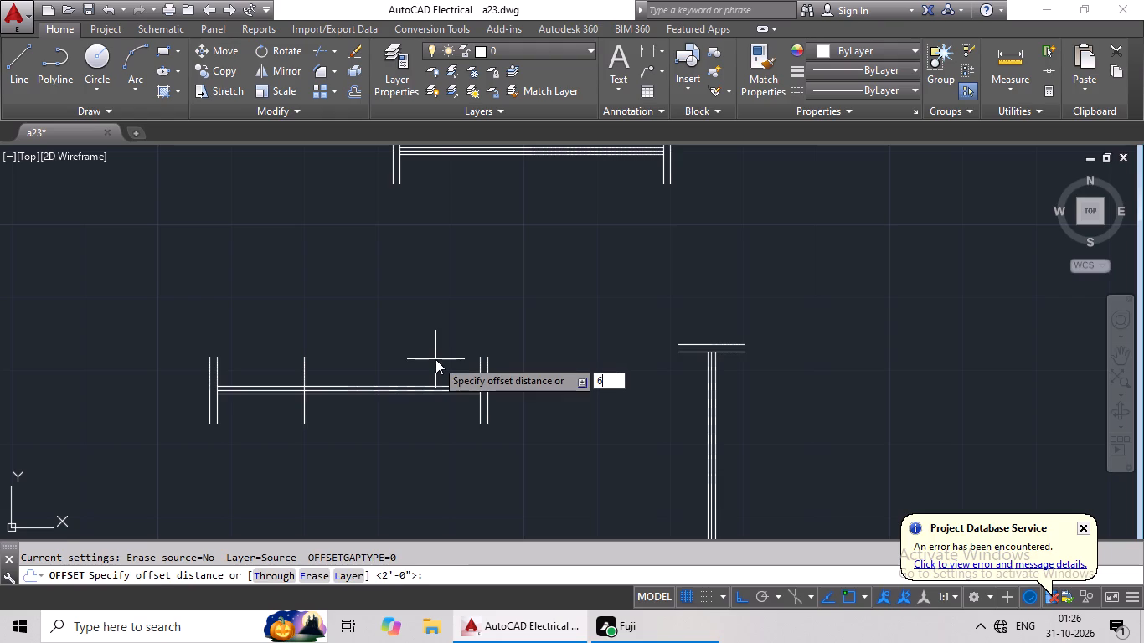
key("BackSpace")
key("1")
key("shift+quotedbl")
key("Return")
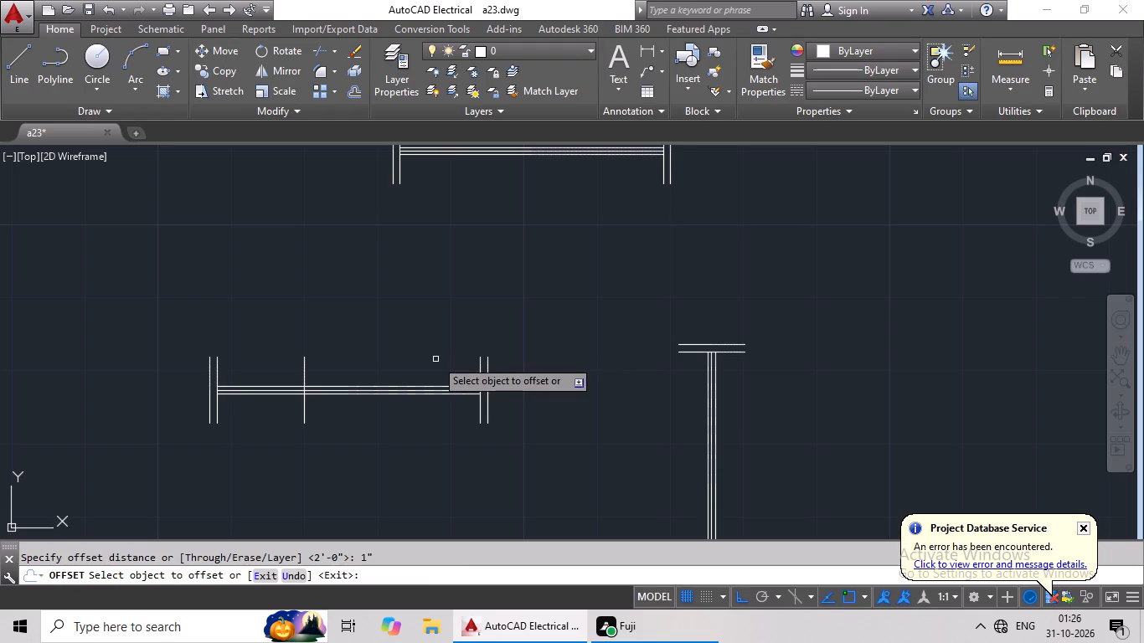
left_click(304, 365)
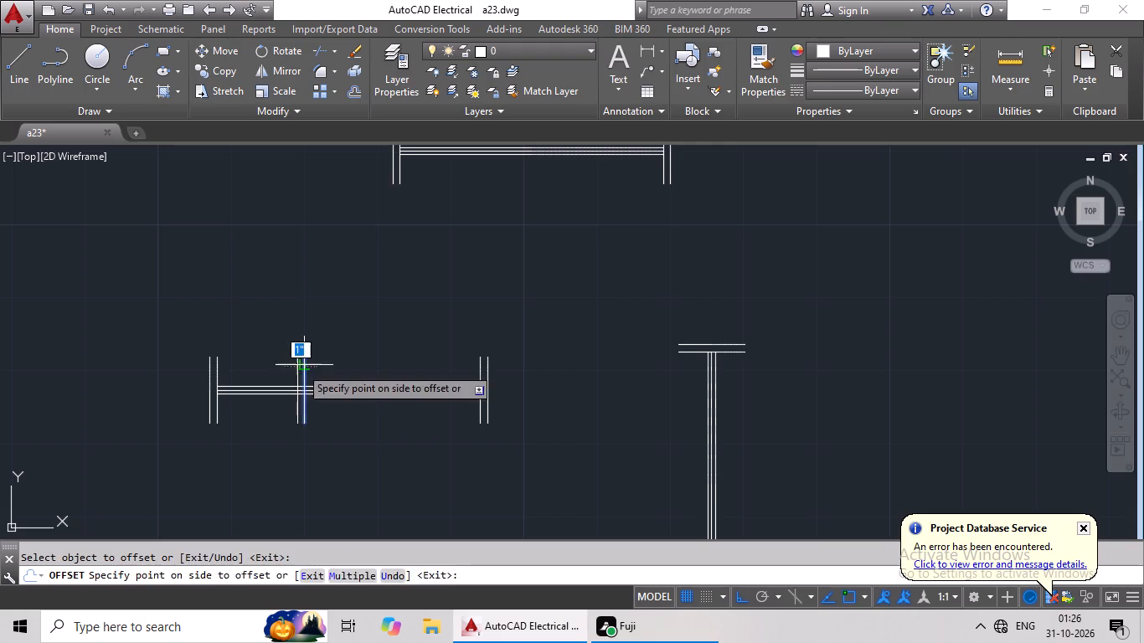
left_click(282, 370)
key("Escape")
key("Escape")
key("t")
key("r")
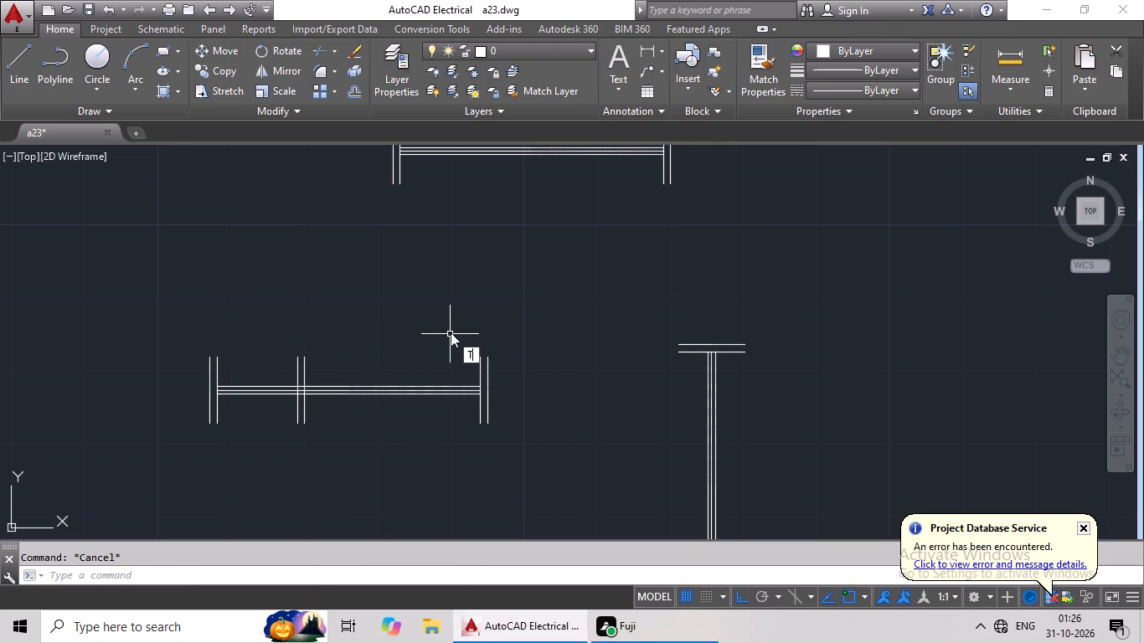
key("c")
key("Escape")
Trim the three horizontal glazing lines between the two new end lines of the shorter window.
key("t")
key("r")
key("space")
key("space")
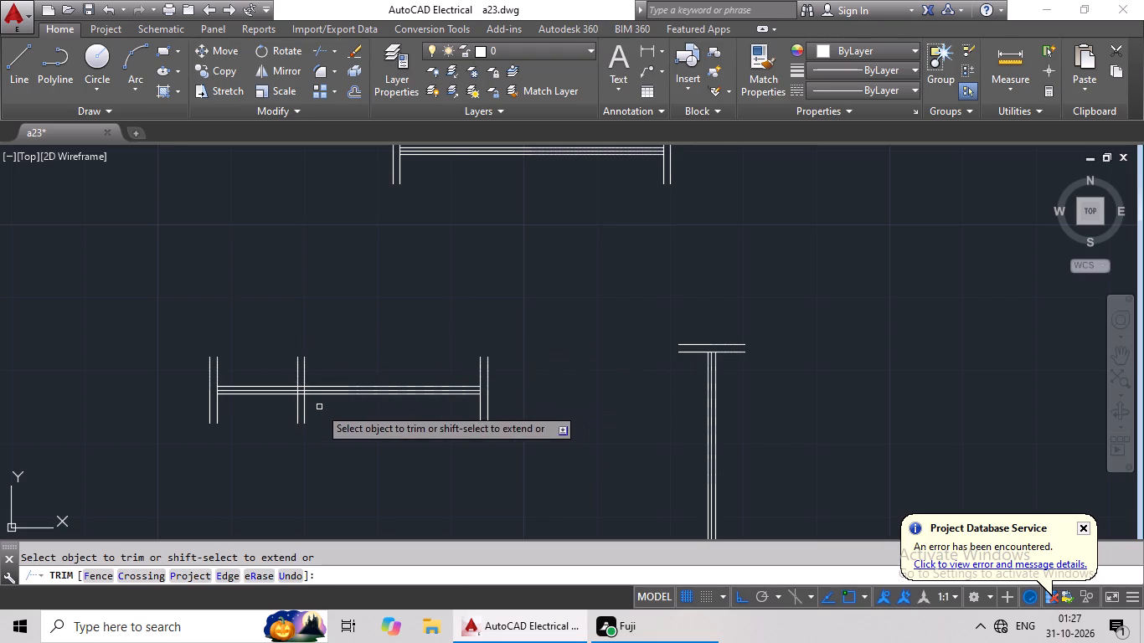
scroll(317, 404, "up", 4)
left_click_drag(221, 274, 198, 381)
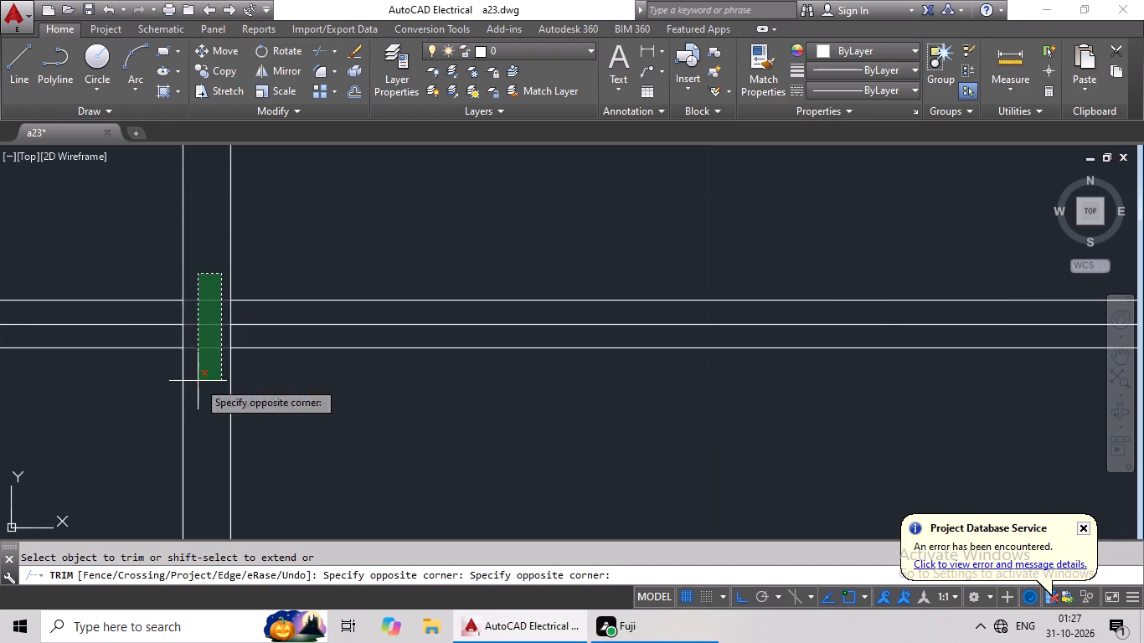
left_click(198, 381)
scroll(388, 229, "down", 2)
middle_click_drag(381, 225, 609, 192)
key("Escape")
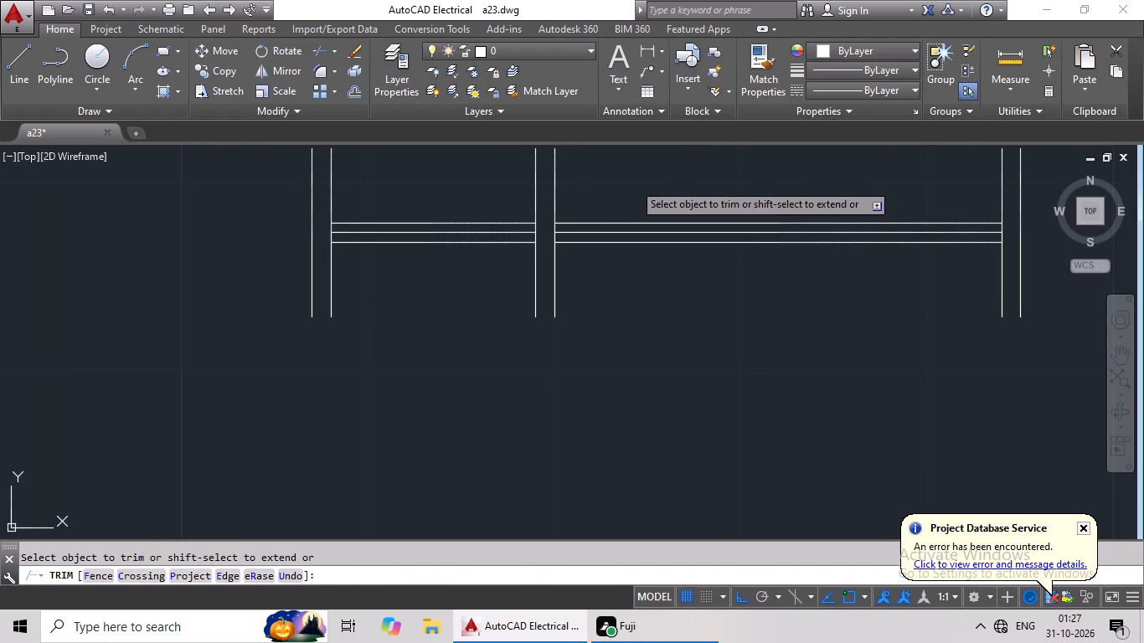
Delete the leftover left part of the copied window, including its old end lines and glazing pieces.
left_click_drag(421, 201, 199, 313)
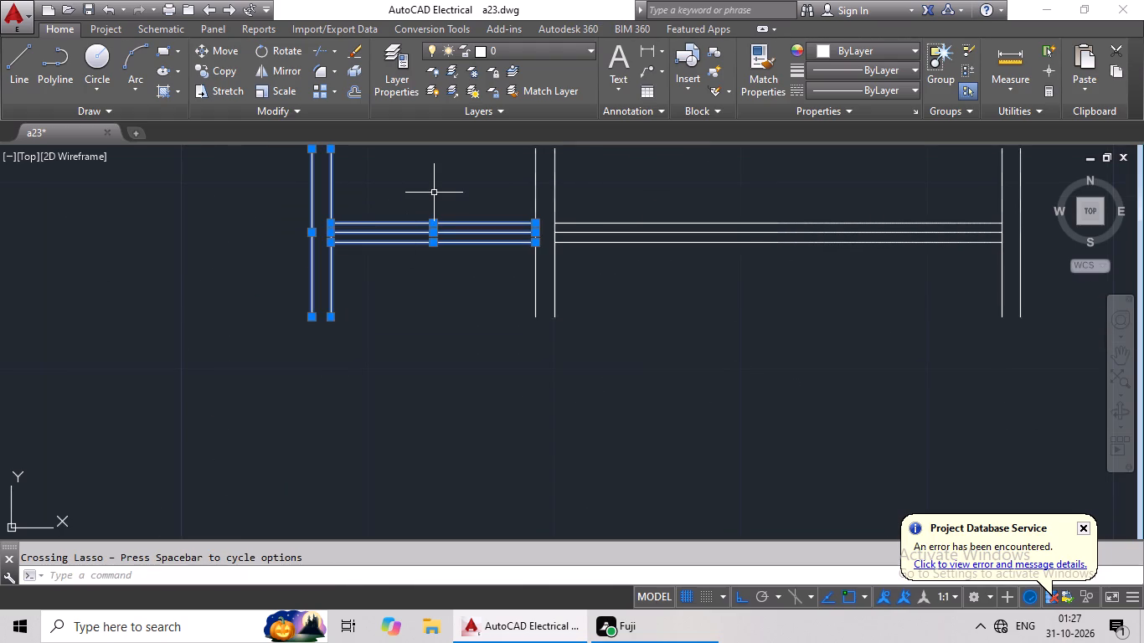
key("Delete")
Copy the whole 2' window symbol and paste it just below the original.
scroll(471, 196, "down", 3)
middle_click_drag(533, 207, 508, 342)
left_click_drag(525, 285, 424, 326)
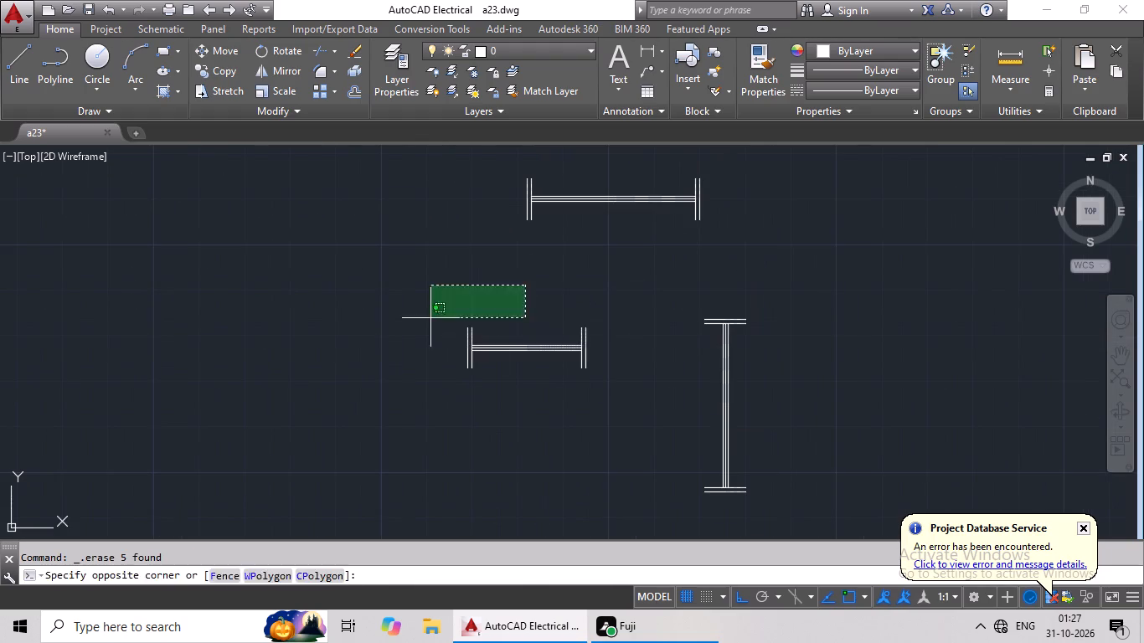
left_click_drag(424, 326, 639, 288)
key("ctrl+c")
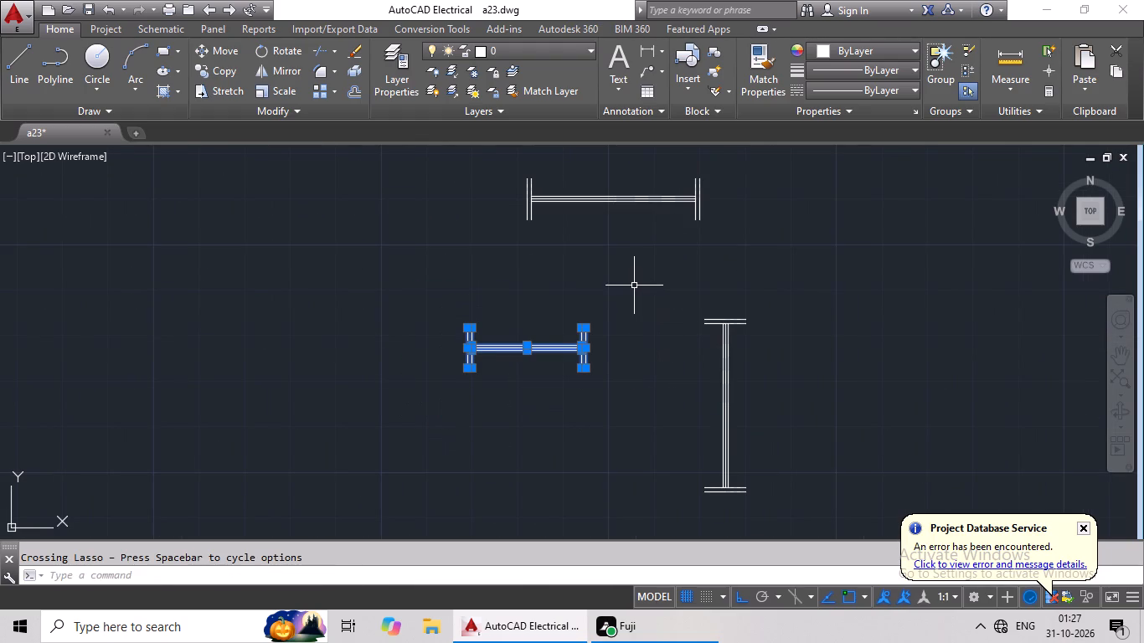
key("ctrl+v")
scroll(497, 424, "down", 1)
middle_click_drag(498, 422, 501, 313)
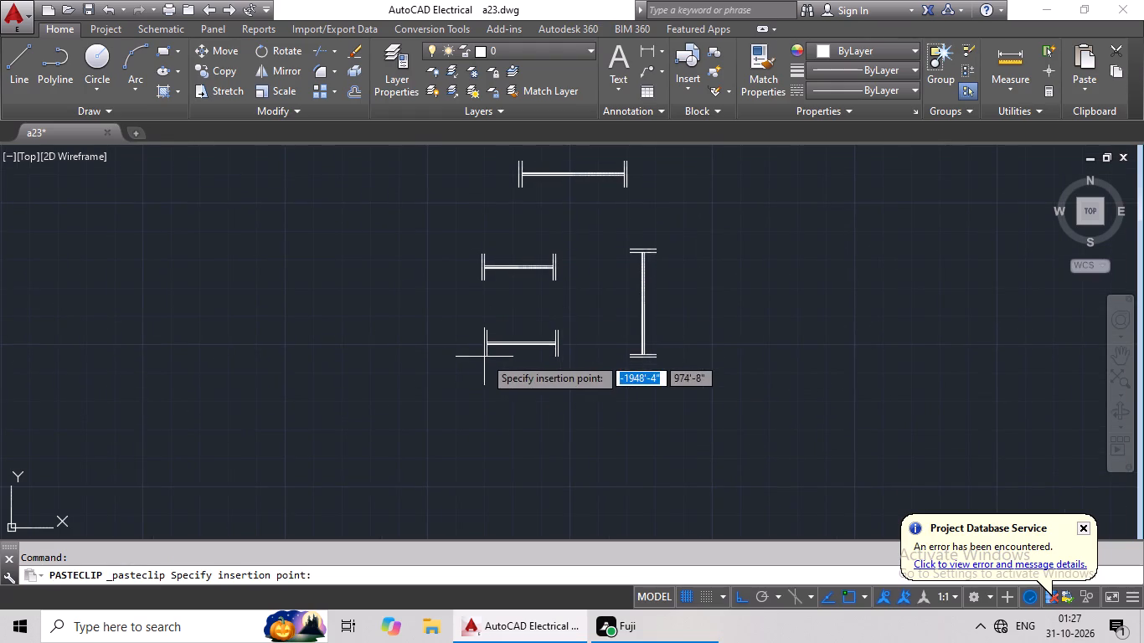
left_click(484, 357)
Select the entire pasted 2' window copy and start rotating it.
scroll(549, 326, "up", 2)
left_click_drag(548, 323, 625, 394)
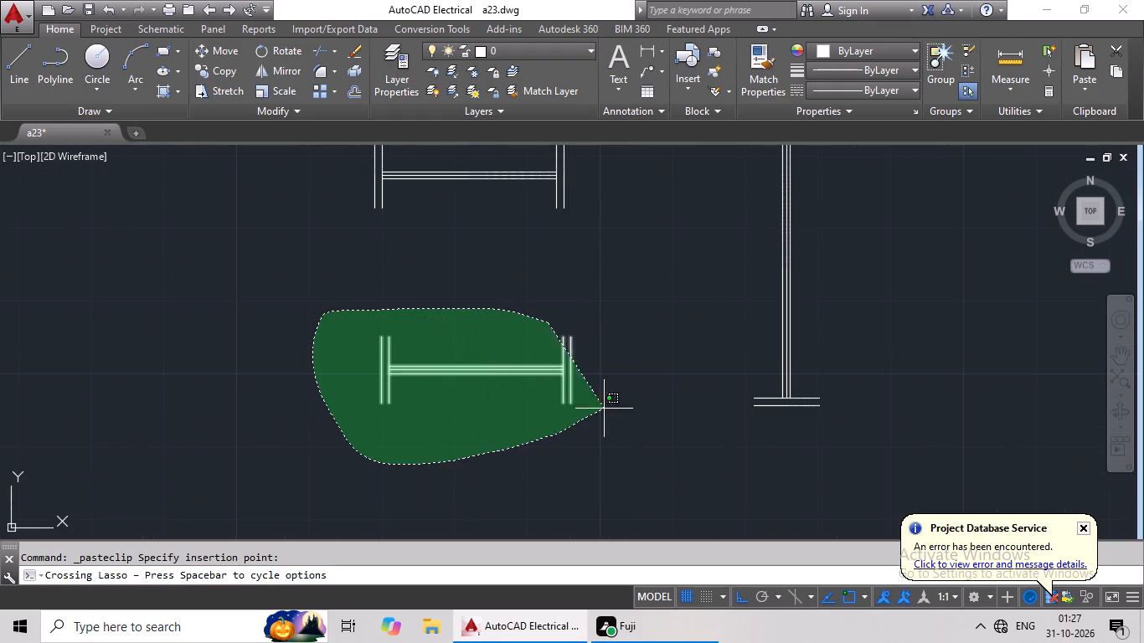
left_click_drag(625, 394, 638, 314)
left_click(276, 49)
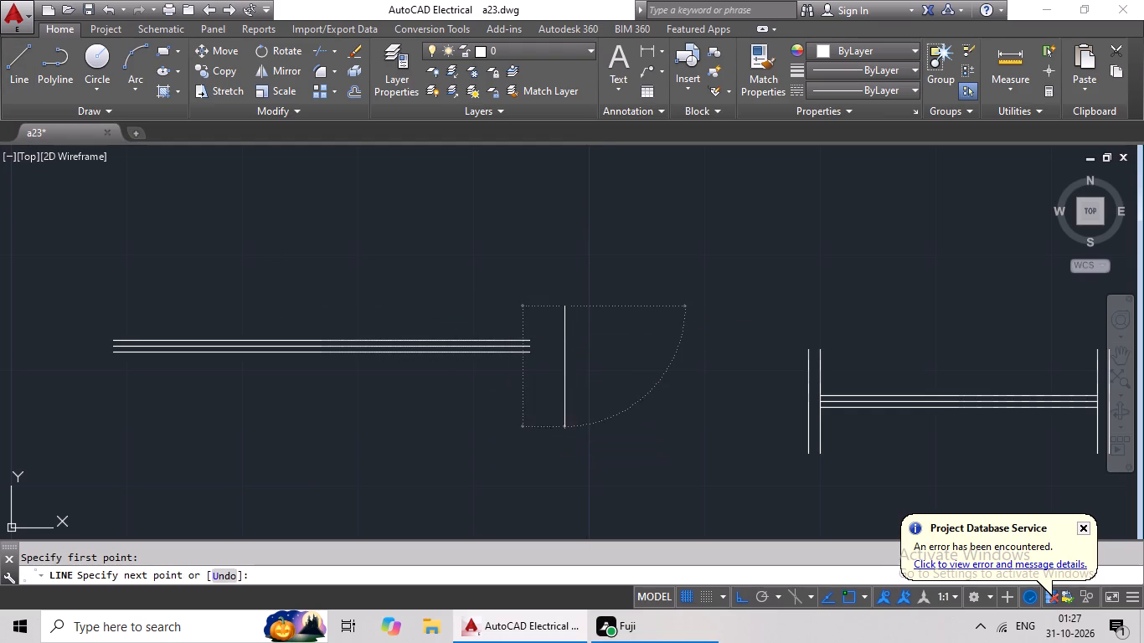
Copy the short vertical line by its midpoint onto the right end of the middle of the three horizontal lines.
key("Escape")
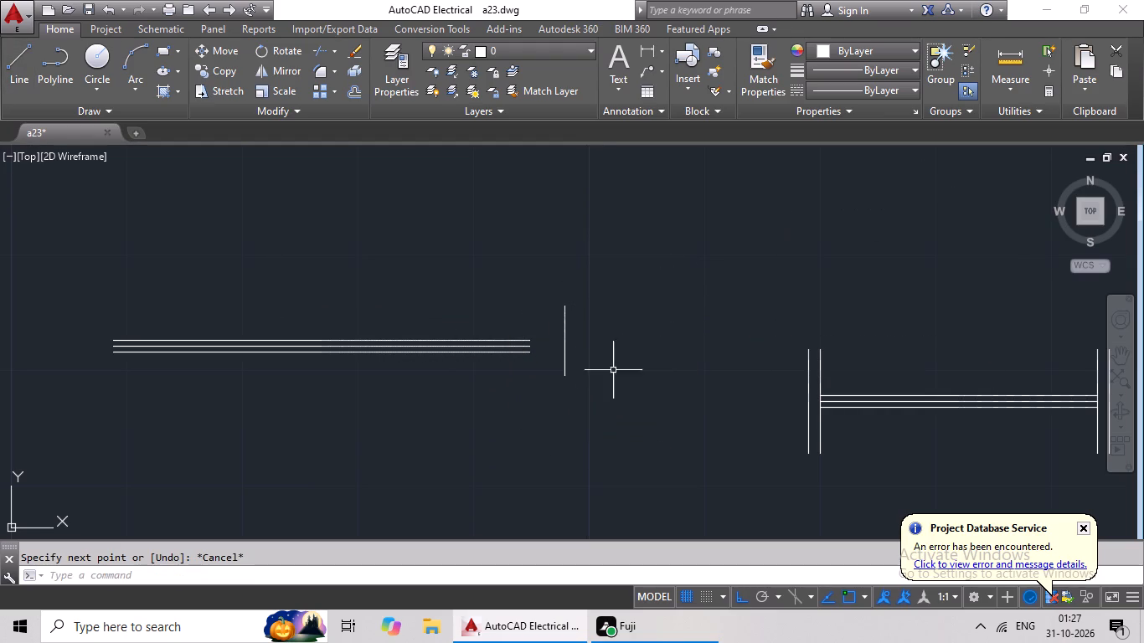
scroll(575, 354, "up", 4)
left_click(504, 295)
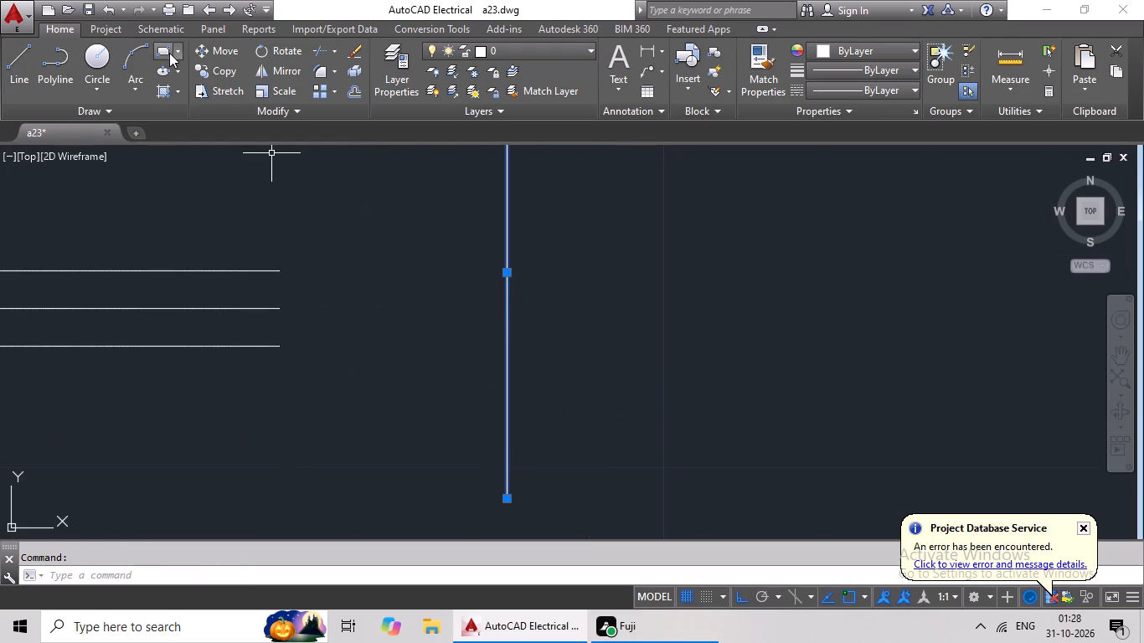
left_click(199, 69)
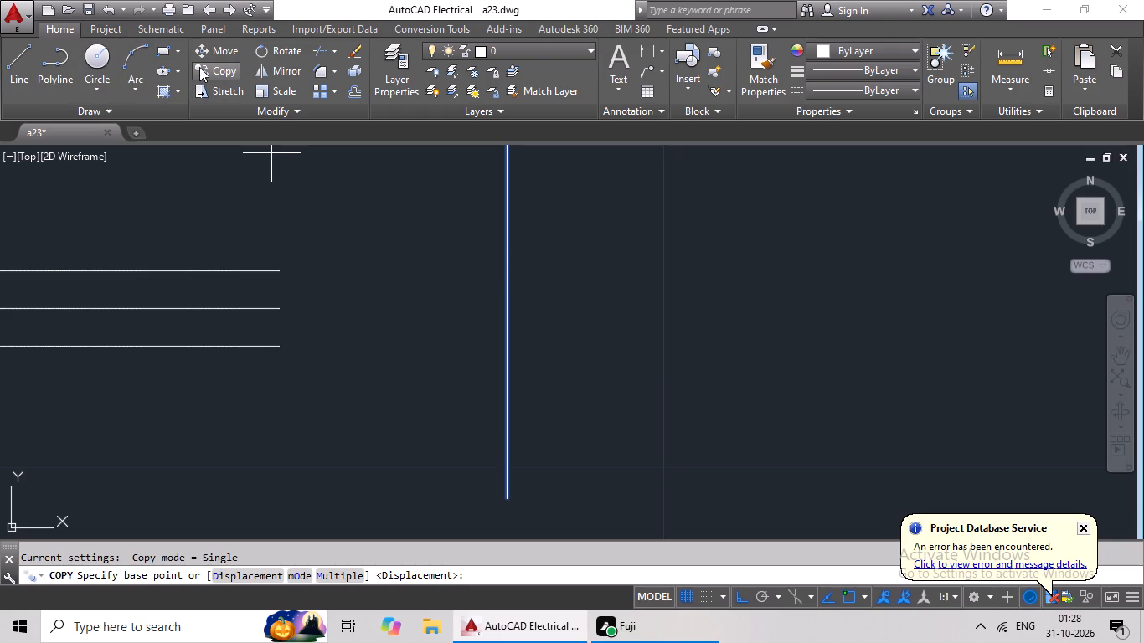
scroll(590, 337, "down", 1)
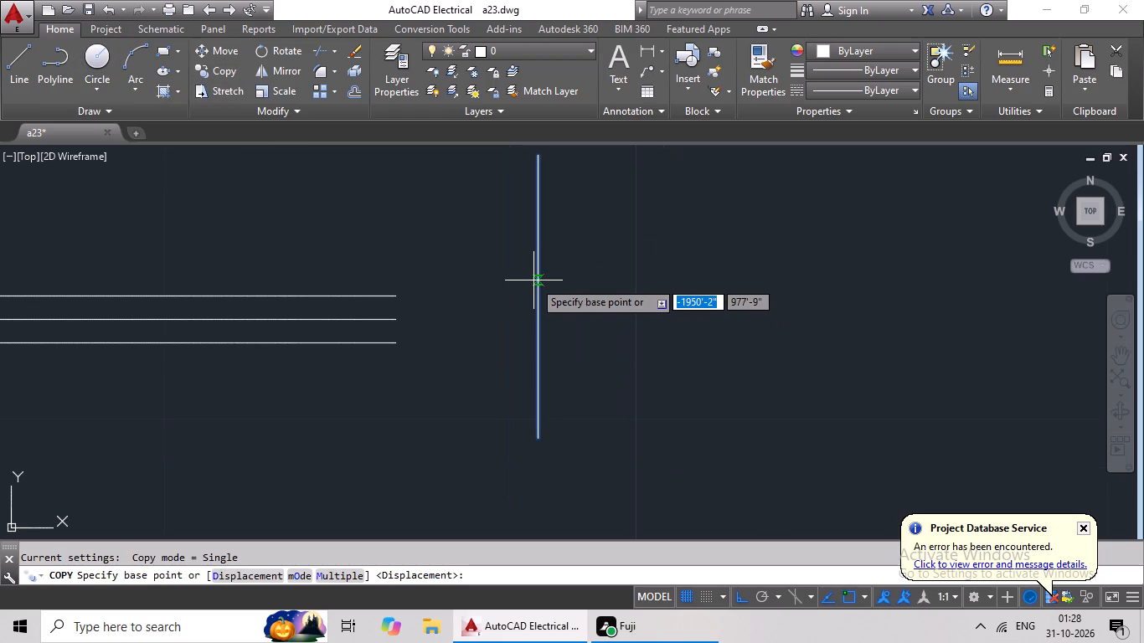
left_click(536, 296)
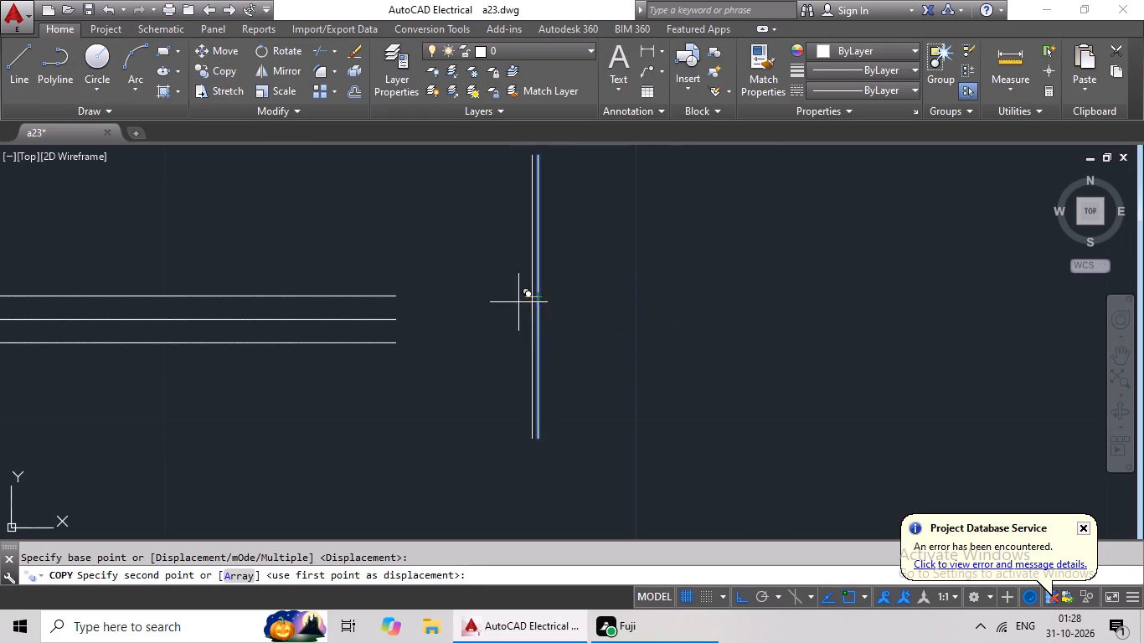
left_click(398, 324)
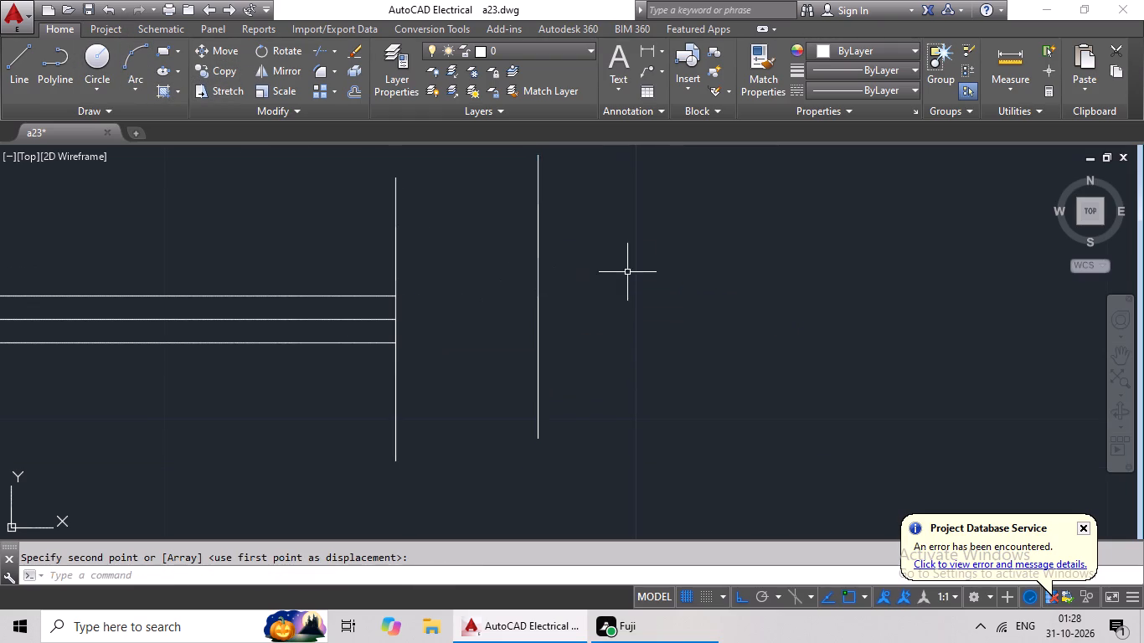
Delete the original short vertical line to the right of the placed copy.
left_click_drag(636, 269, 480, 332)
key("Delete")
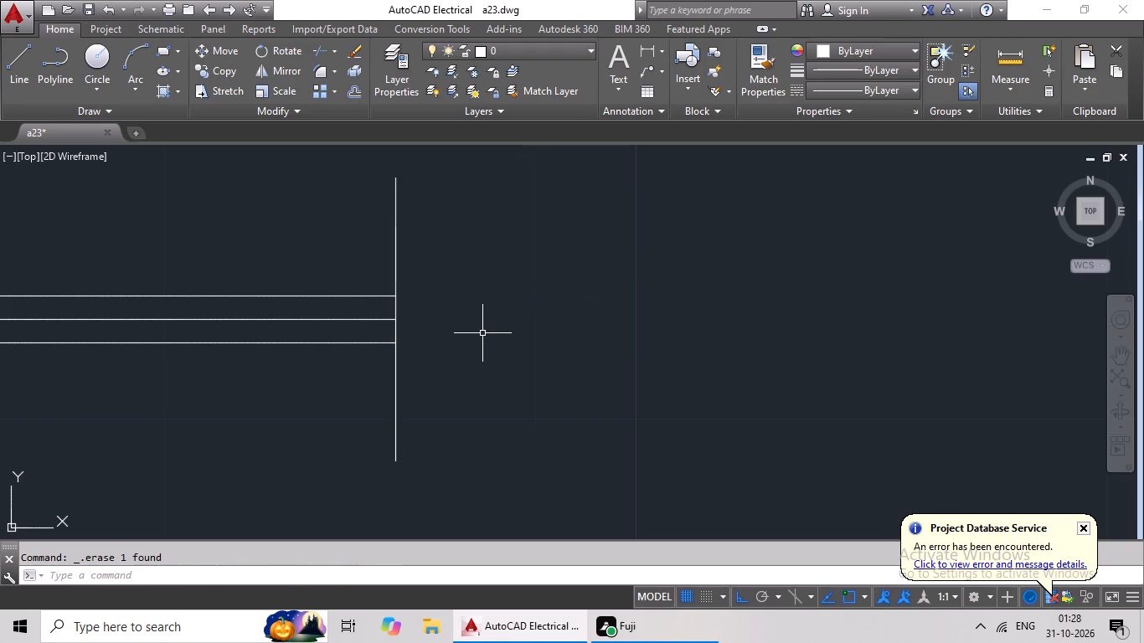
Offset the short end line 3' leftward to the other end of the three horizontal lines.
scroll(624, 317, "down", 4)
key("Escape")
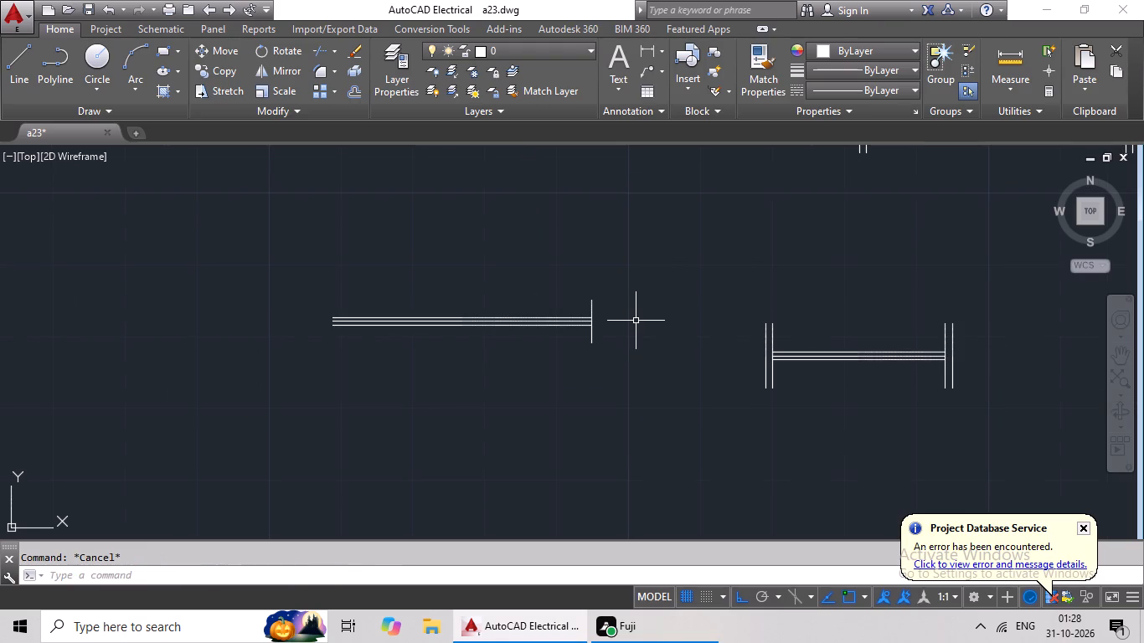
key("Escape")
key("o")
key("Return")
type("3'")
key("Return")
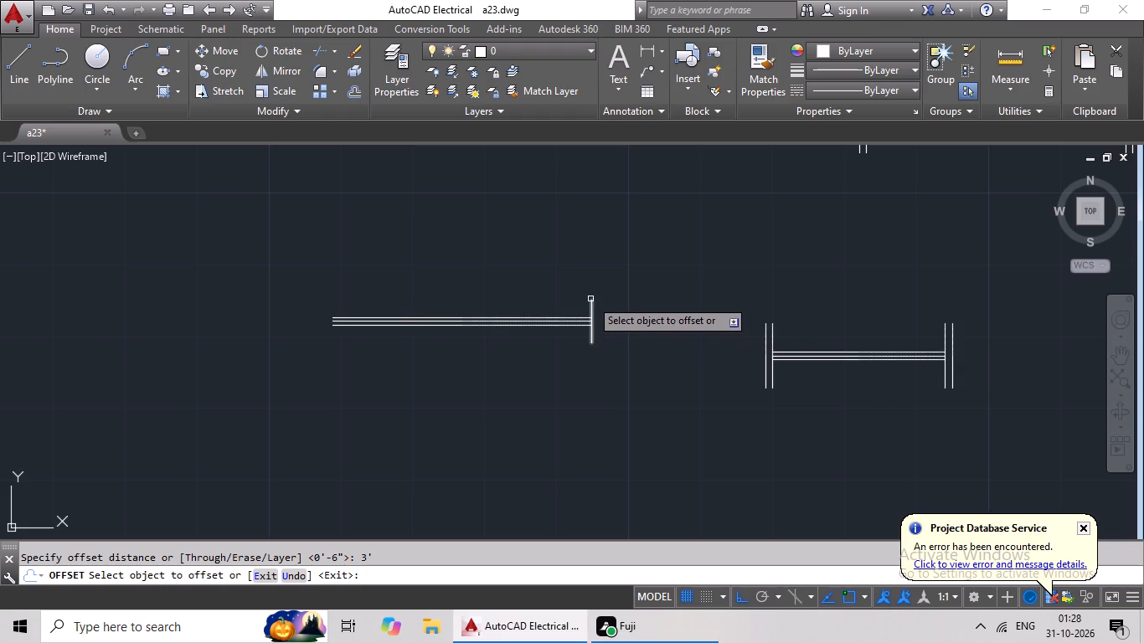
left_click_drag(593, 302, 568, 302)
left_click(496, 302)
key("Escape")
key("Escape")
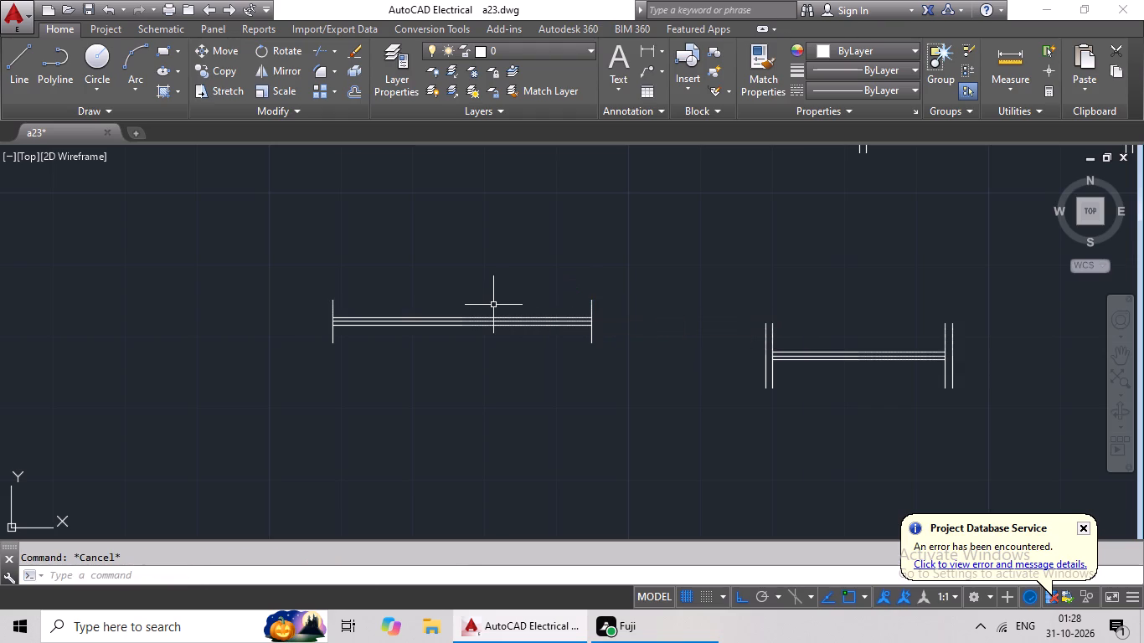
Offset the new window's right end line 1" outward to the right.
key("o")
key("Return")
key("1")
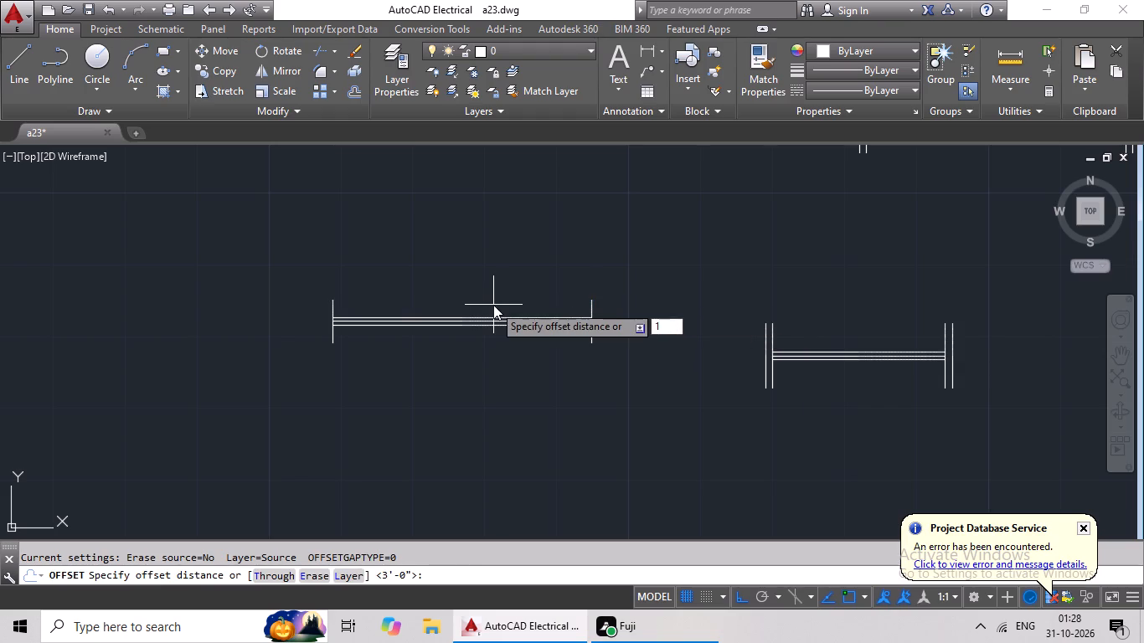
key("shift+quotedbl")
key("Return")
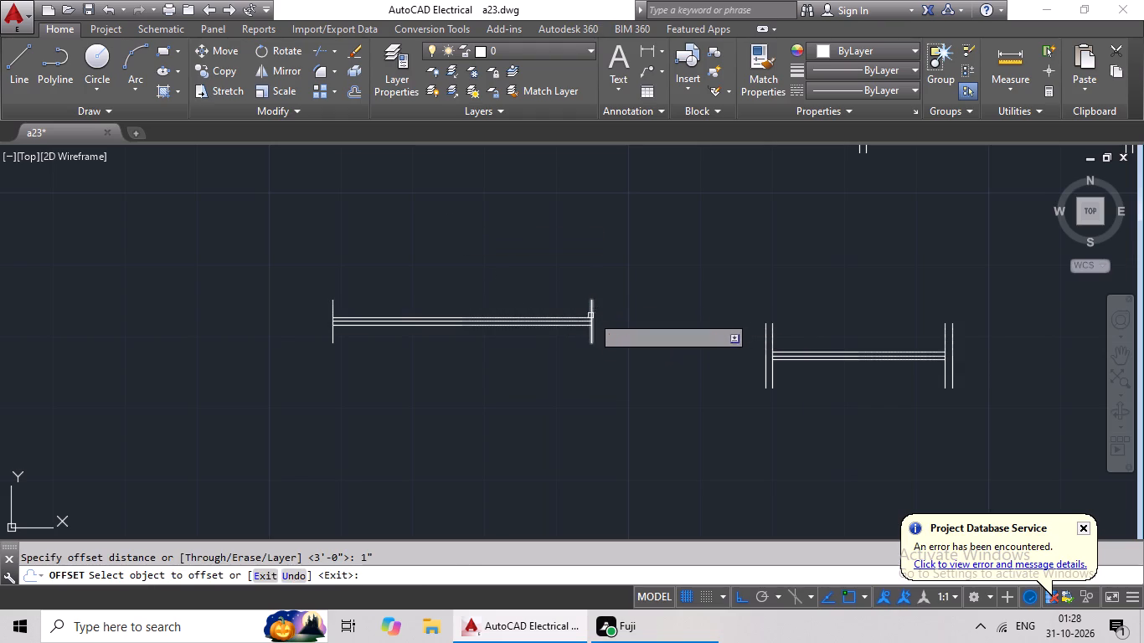
left_click_drag(590, 308, 614, 308)
left_click(659, 306)
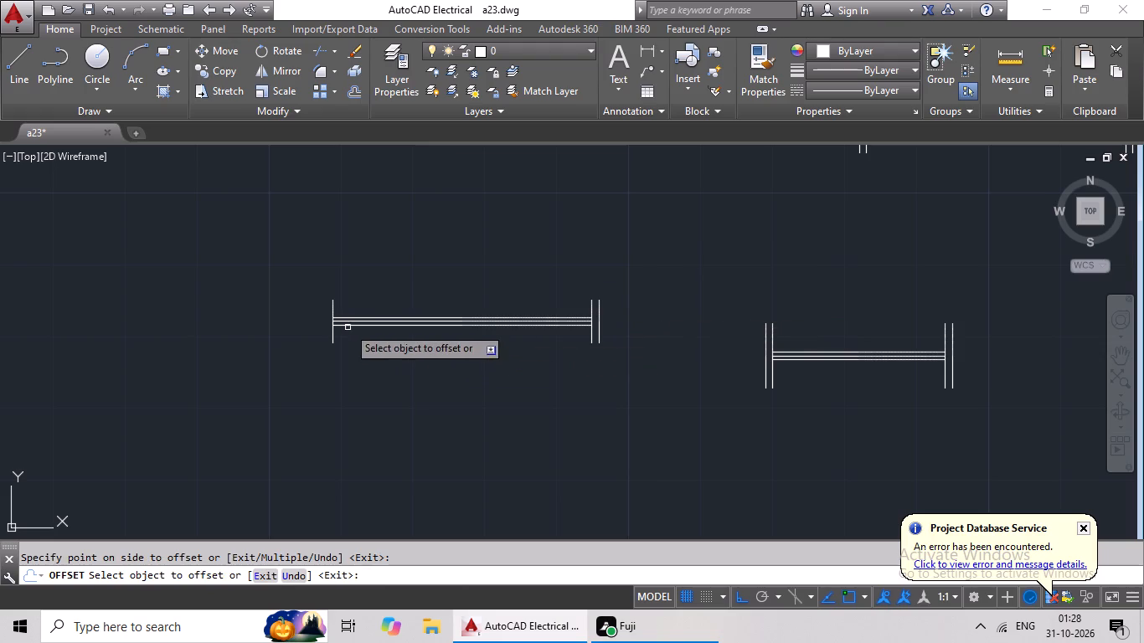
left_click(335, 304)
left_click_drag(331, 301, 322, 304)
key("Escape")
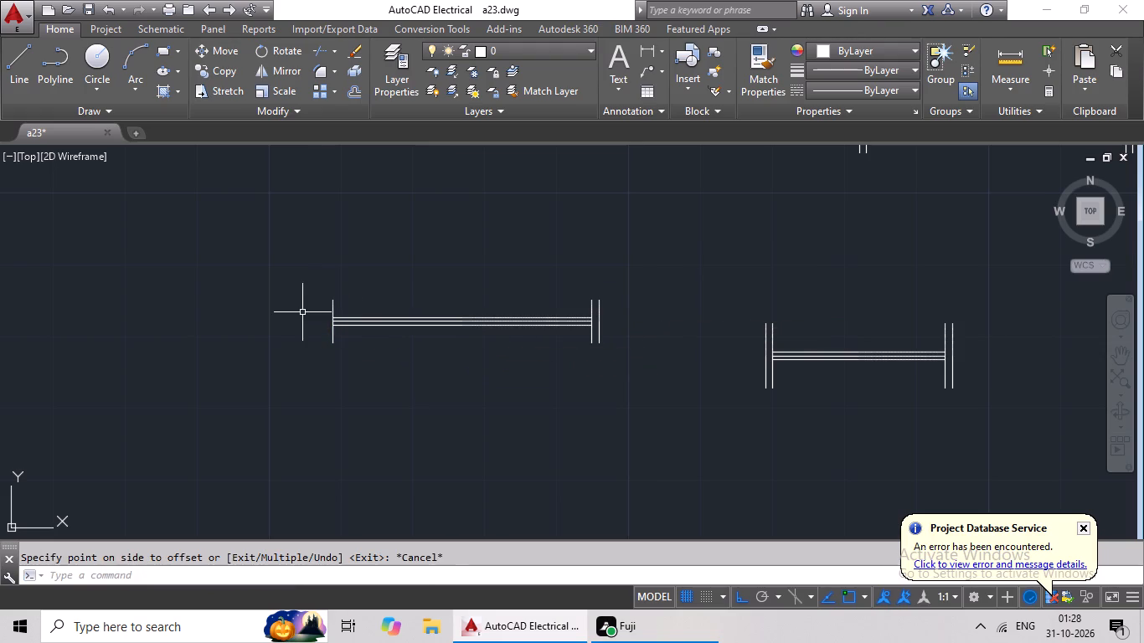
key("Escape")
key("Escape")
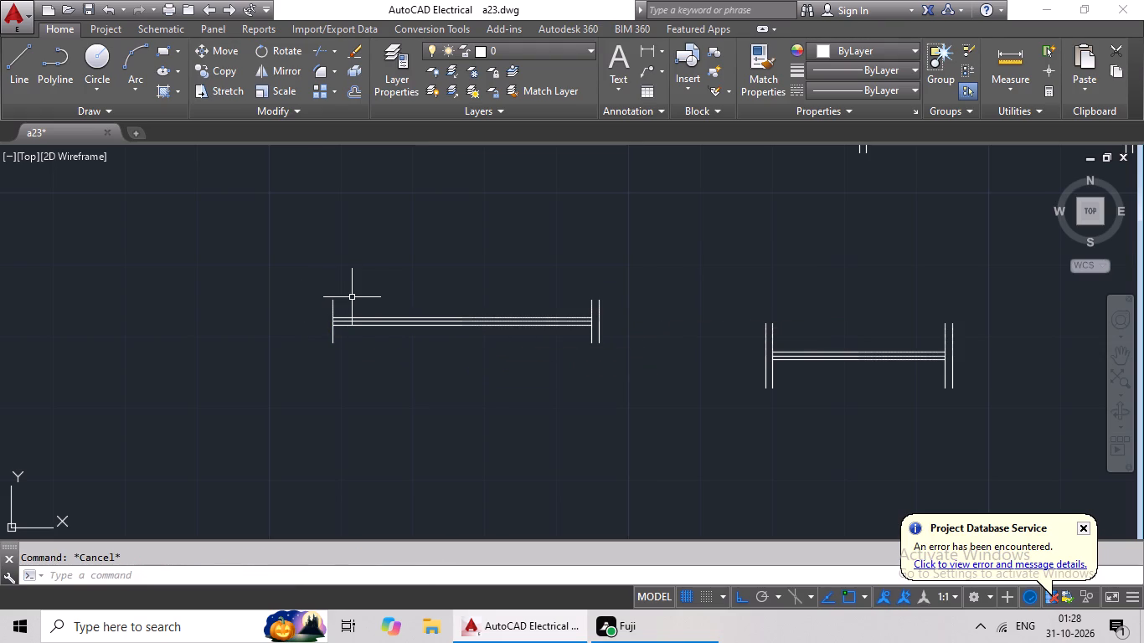
Offset the new window's left end line 1" outward to the left.
key("o")
key("Return")
type("1\"")
key("Return")
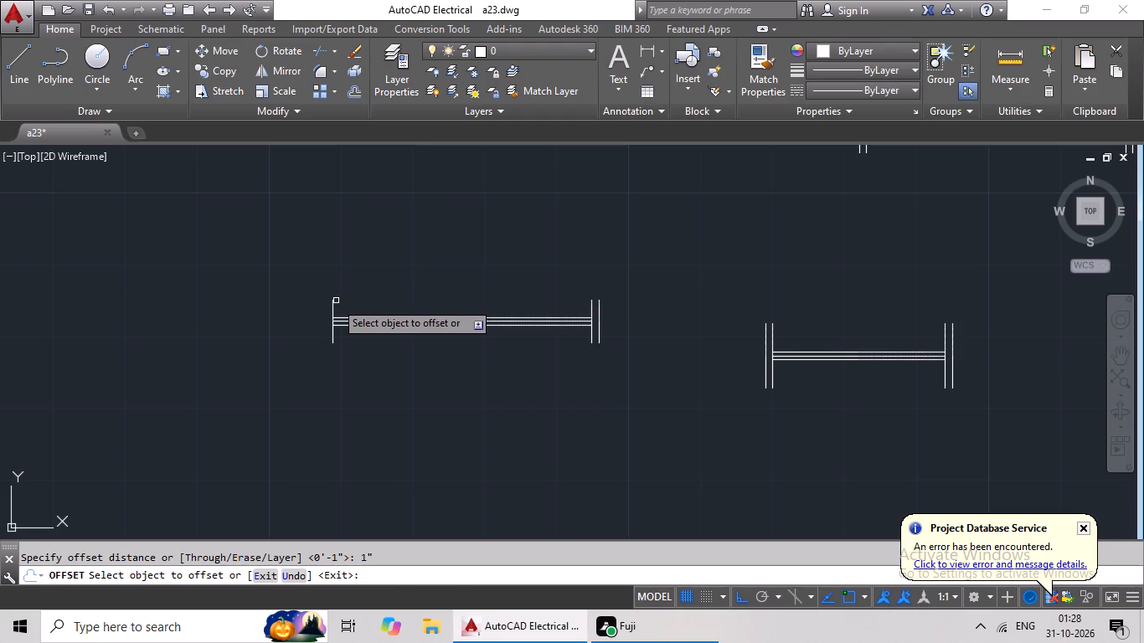
left_click_drag(332, 303, 300, 316)
left_click(279, 324)
key("Escape")
Copy the 3' horizontal window with short end lines and paste the duplicate just below it.
left_click_drag(355, 284, 286, 357)
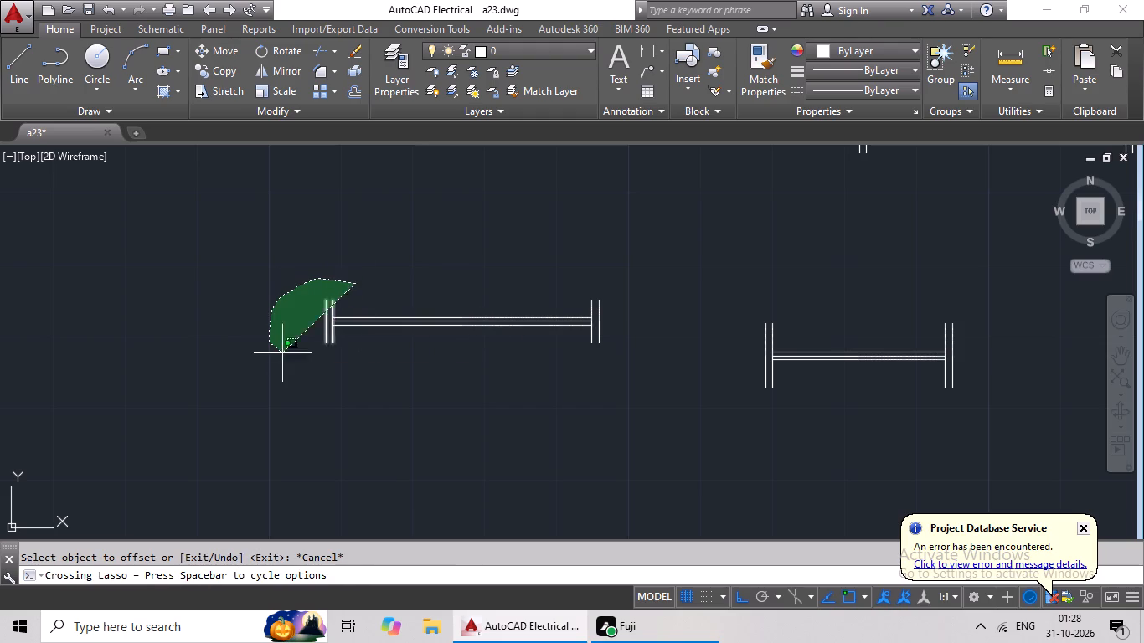
left_click_drag(286, 357, 642, 318)
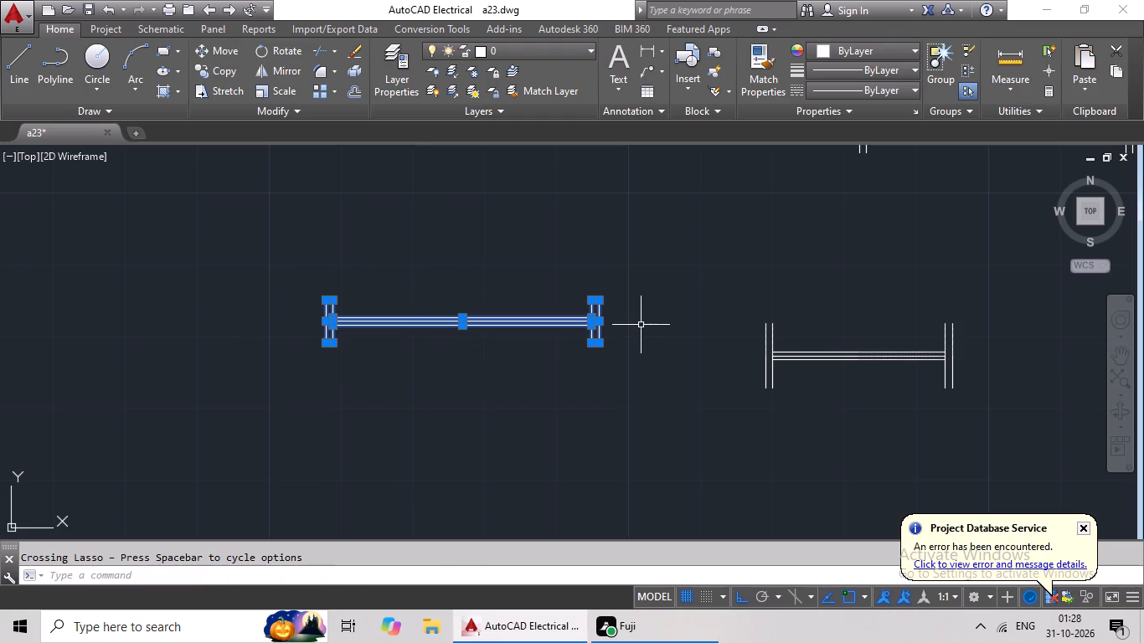
key("ctrl+c")
key("ctrl+v")
scroll(600, 355, "down", 2, "ctrl")
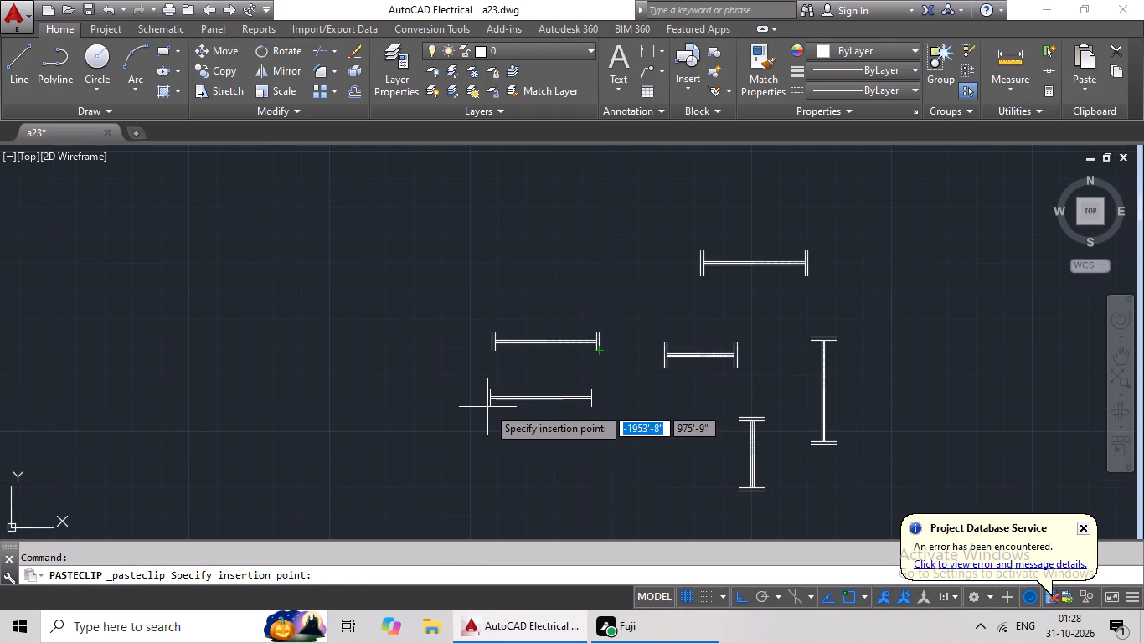
left_click(487, 413)
Rotate the pasted 3' window copy 90° about its upper-right end to make the vertical version.
scroll(518, 399, "up", 1)
left_click_drag(531, 368, 515, 470)
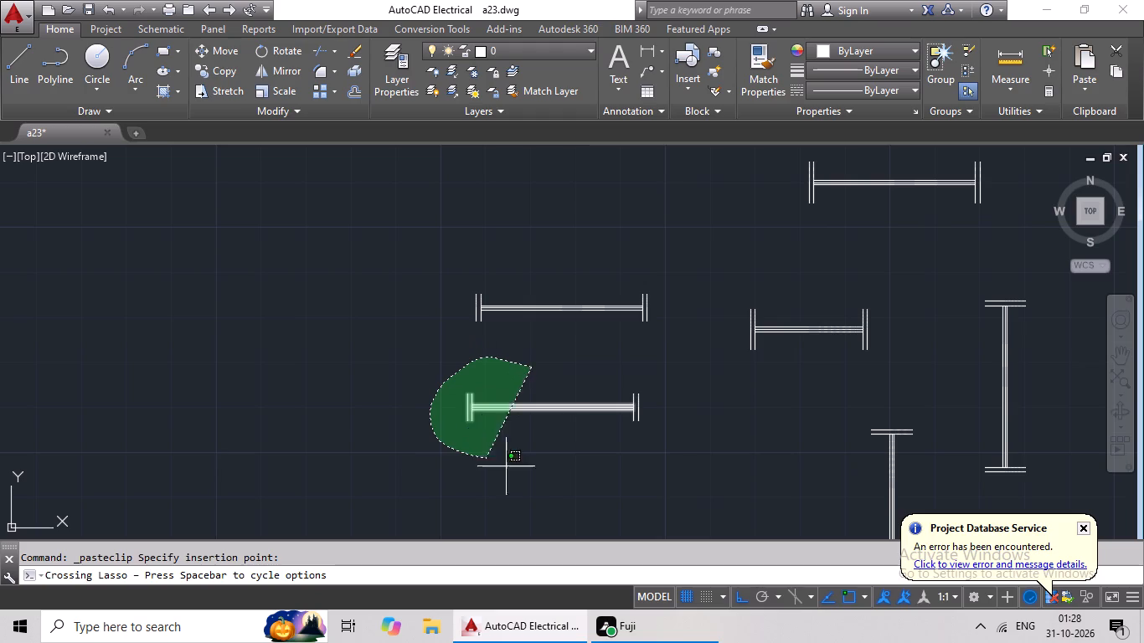
left_click_drag(515, 470, 686, 409)
left_click(280, 51)
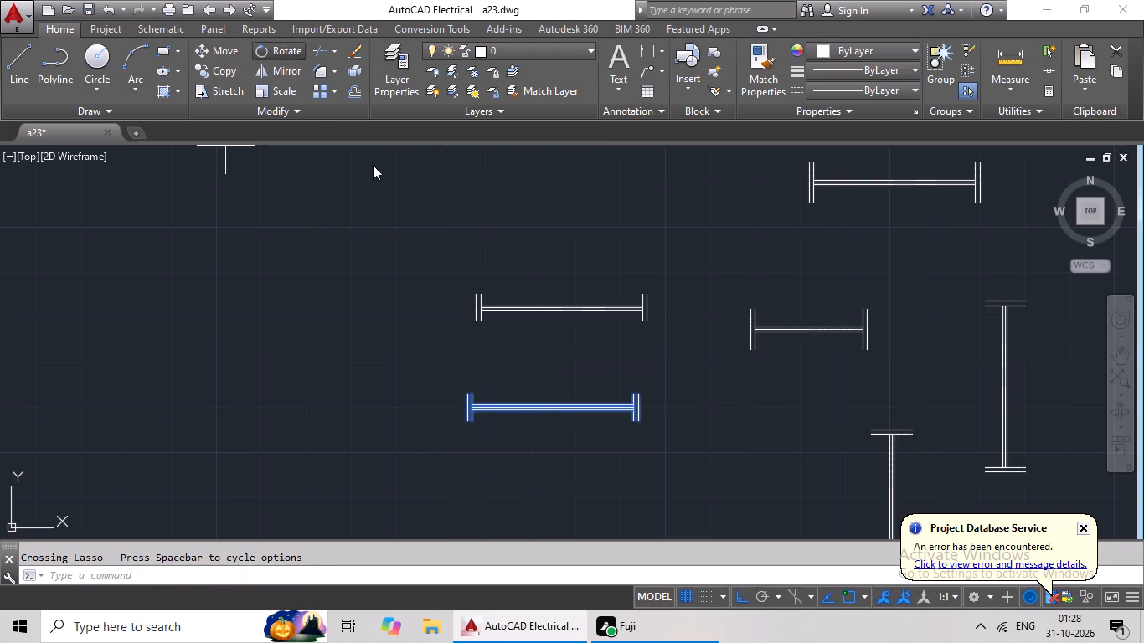
scroll(652, 398, "up", 2)
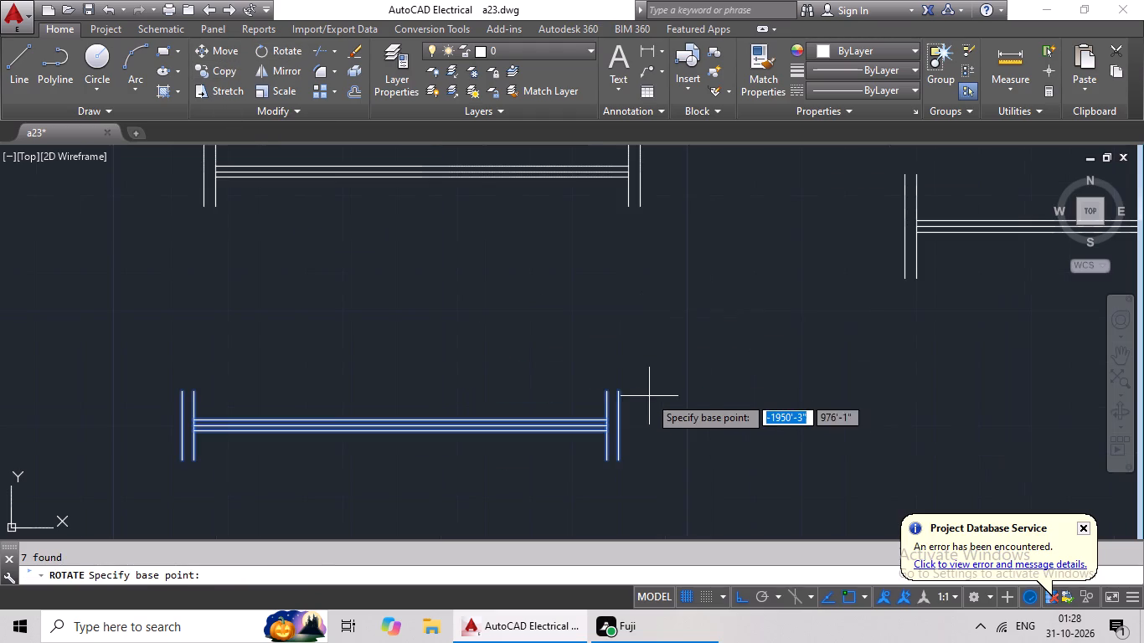
left_click(621, 394)
left_click(626, 362)
scroll(662, 358, "down", 3)
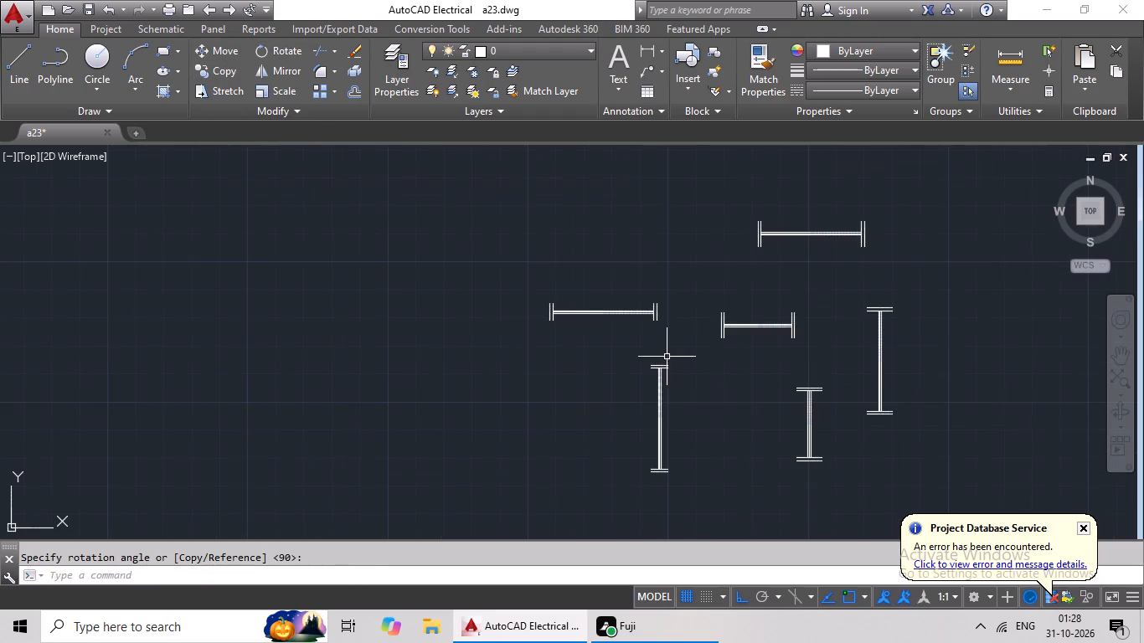
Copy the 3' horizontal window with short end lines again and paste it to the left of the vertical version.
left_click_drag(665, 288, 677, 327)
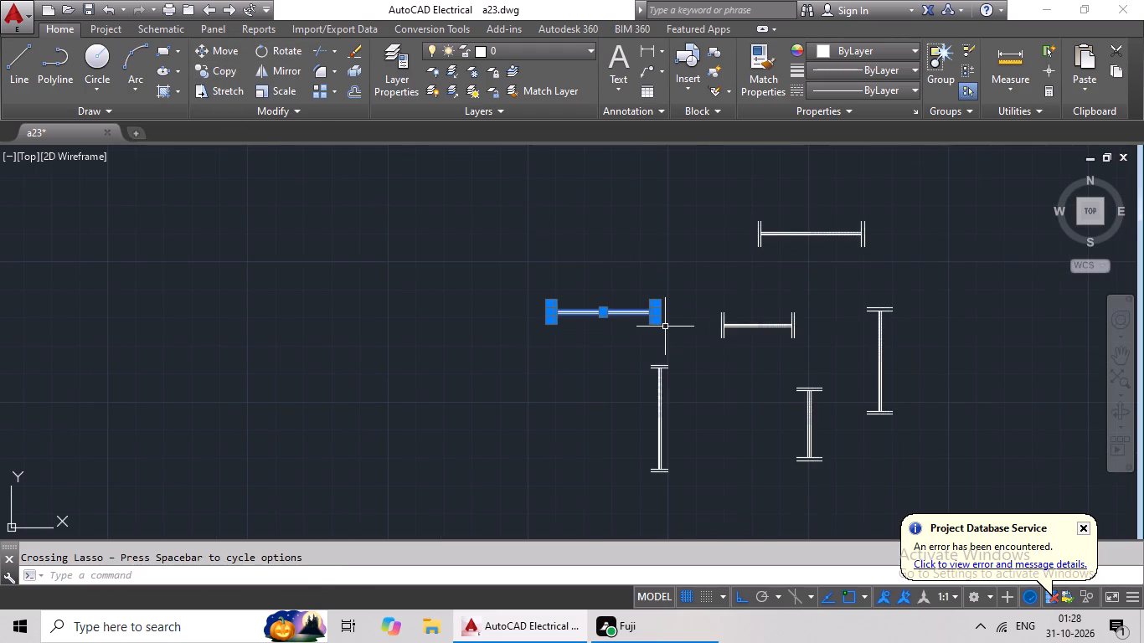
key("ctrl+c")
key("ctrl+v")
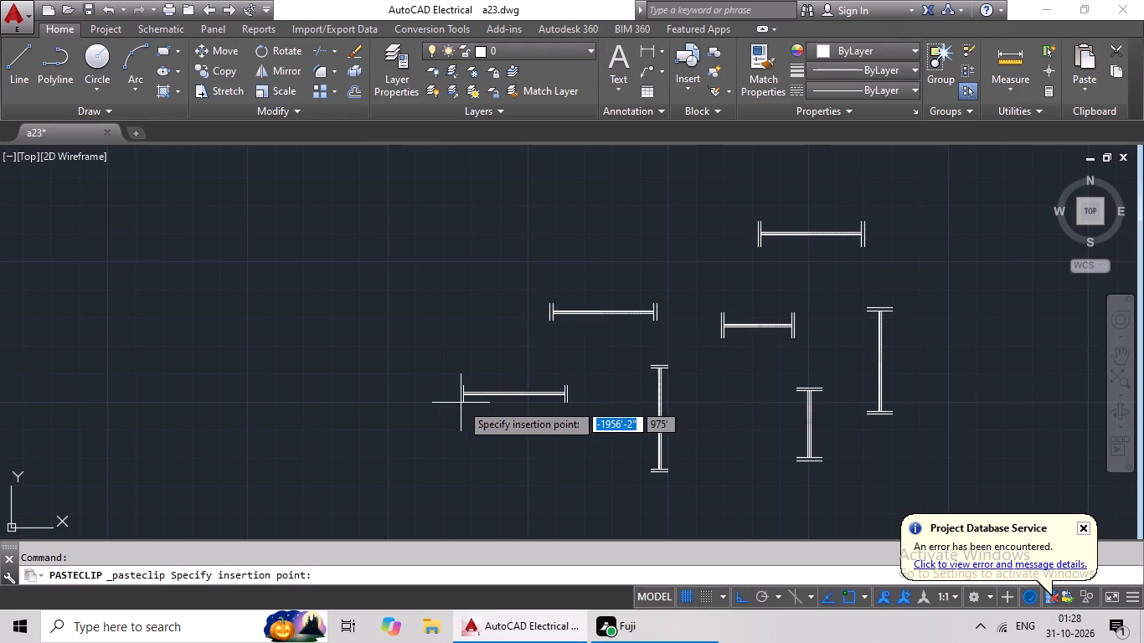
left_click(461, 403)
scroll(508, 413, "up", 3)
key("Escape")
key("Escape")
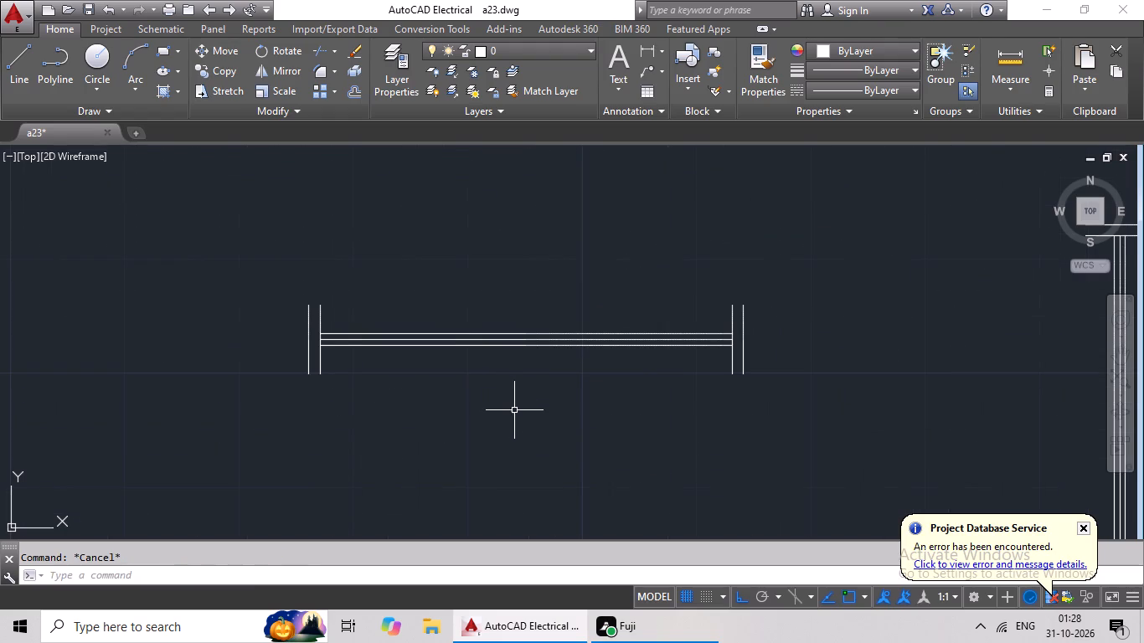
key("Escape")
Offset the inner right end line of the new copy 2' leftward across the three horizontal lines.
key("o")
key("Return")
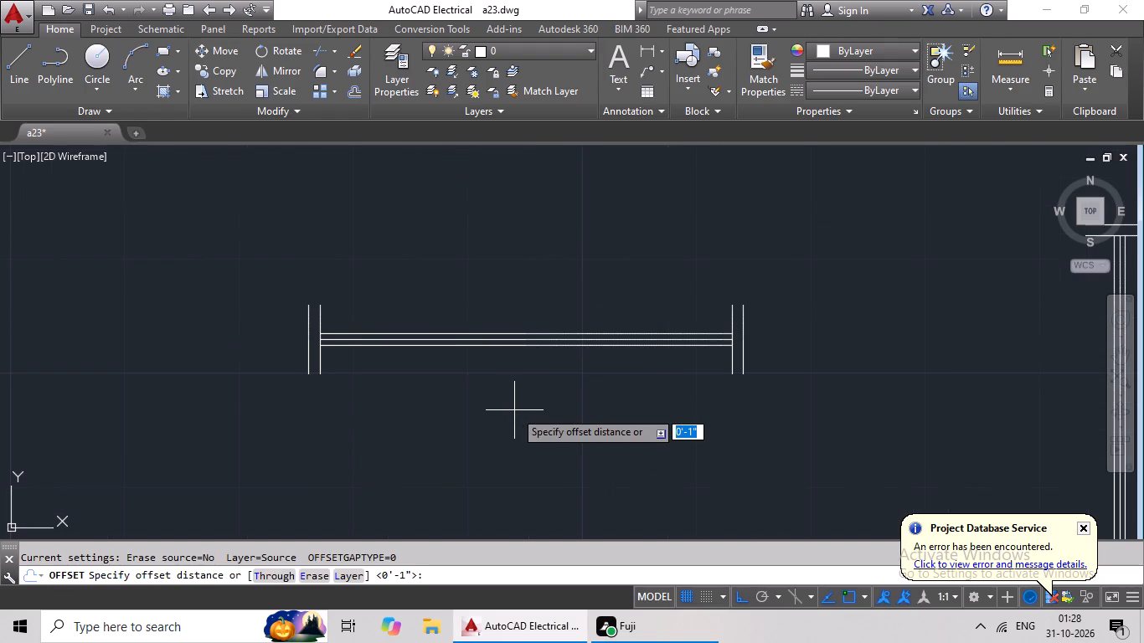
type("2'")
key("Return")
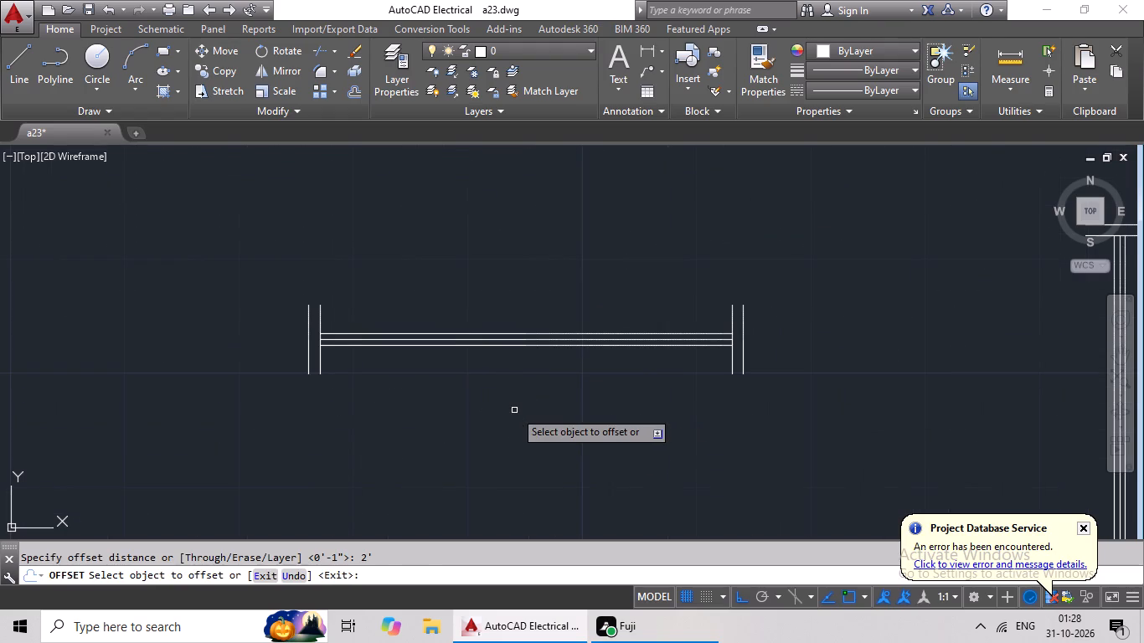
left_click_drag(733, 312, 719, 319)
left_click(557, 331)
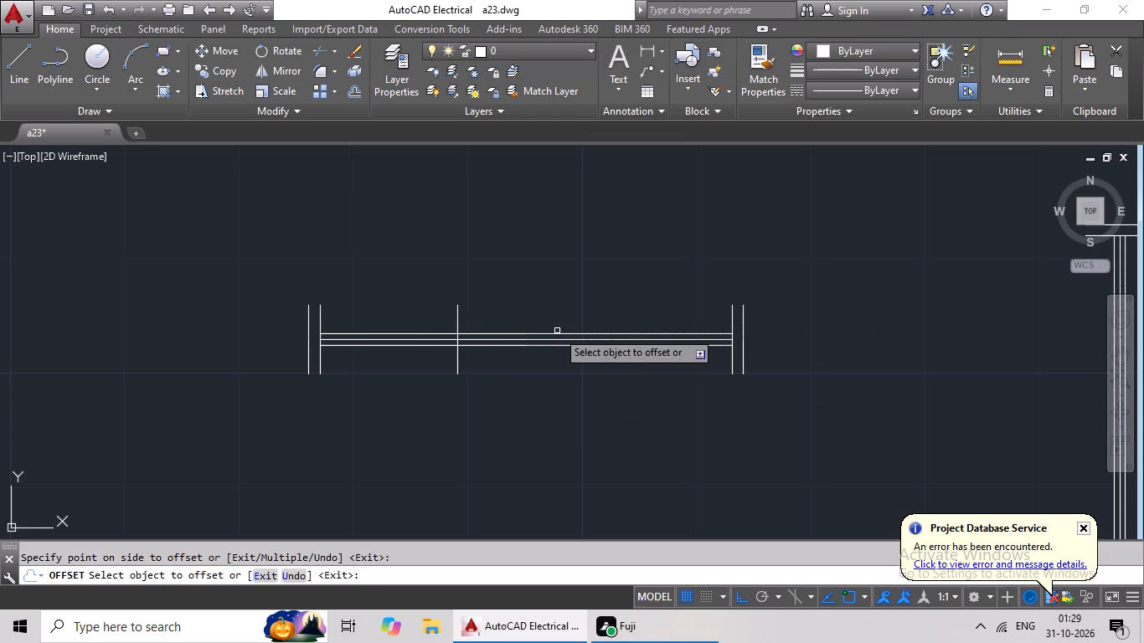
key("Escape")
key("Escape")
Offset the new vertical line inside the window 1" to the left.
key("o")
key("Return")
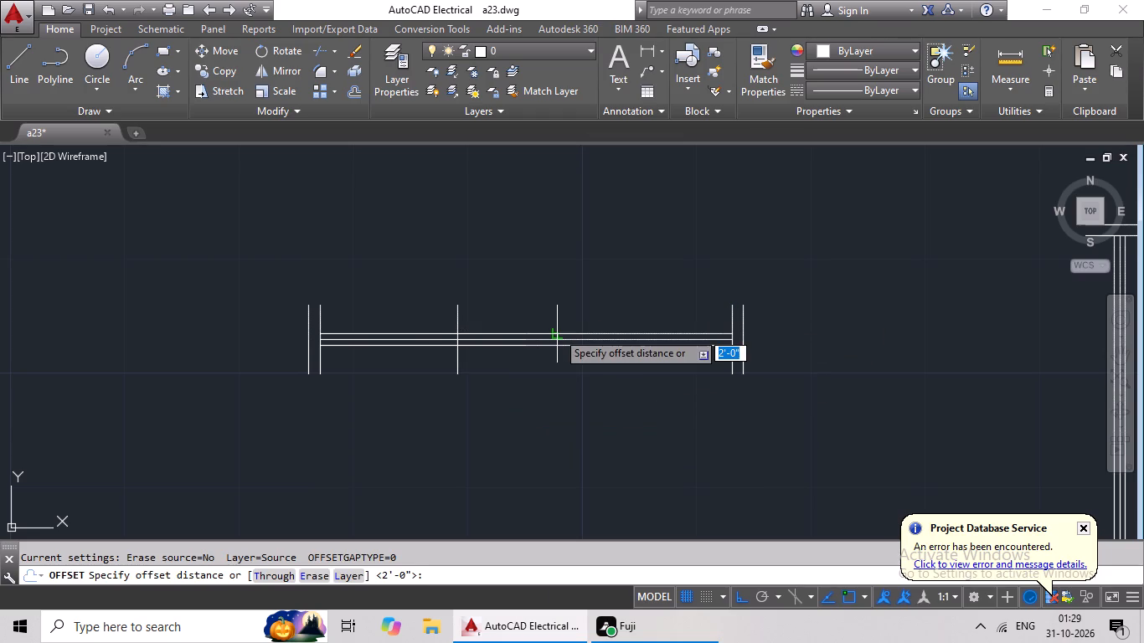
type("1\"")
key("Return")
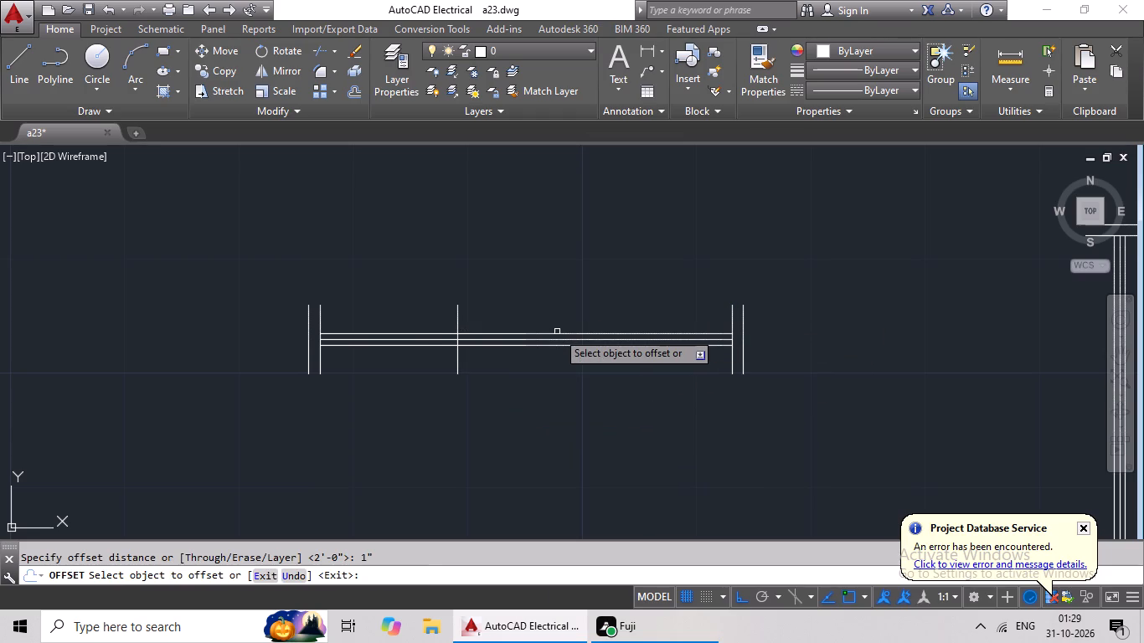
left_click_drag(458, 316, 444, 321)
left_click(424, 327)
key("Escape")
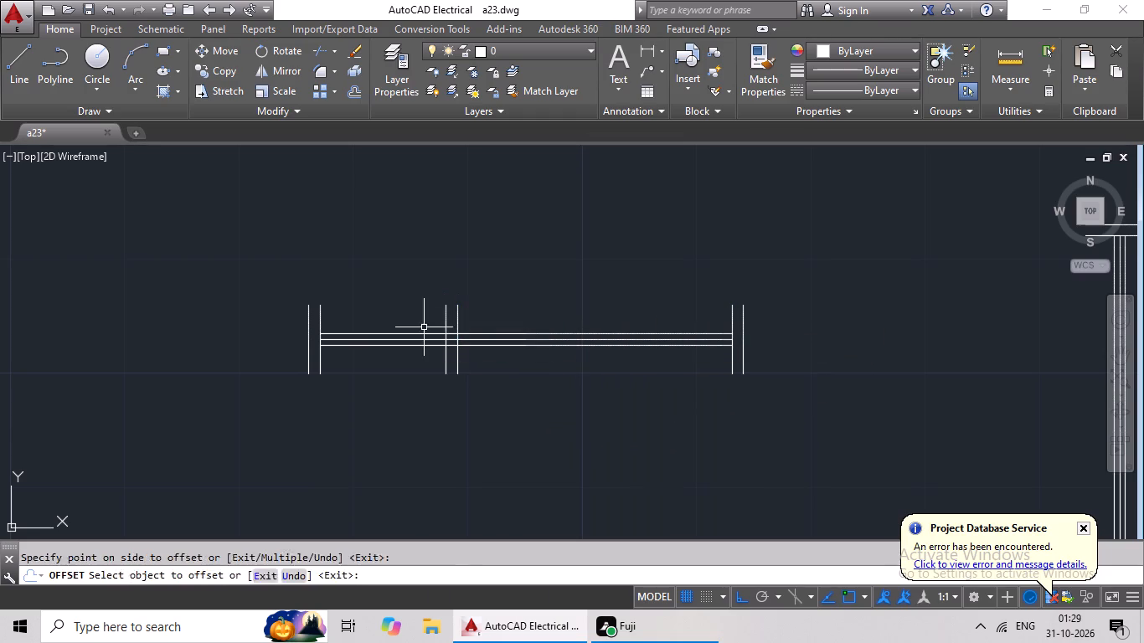
key("Escape")
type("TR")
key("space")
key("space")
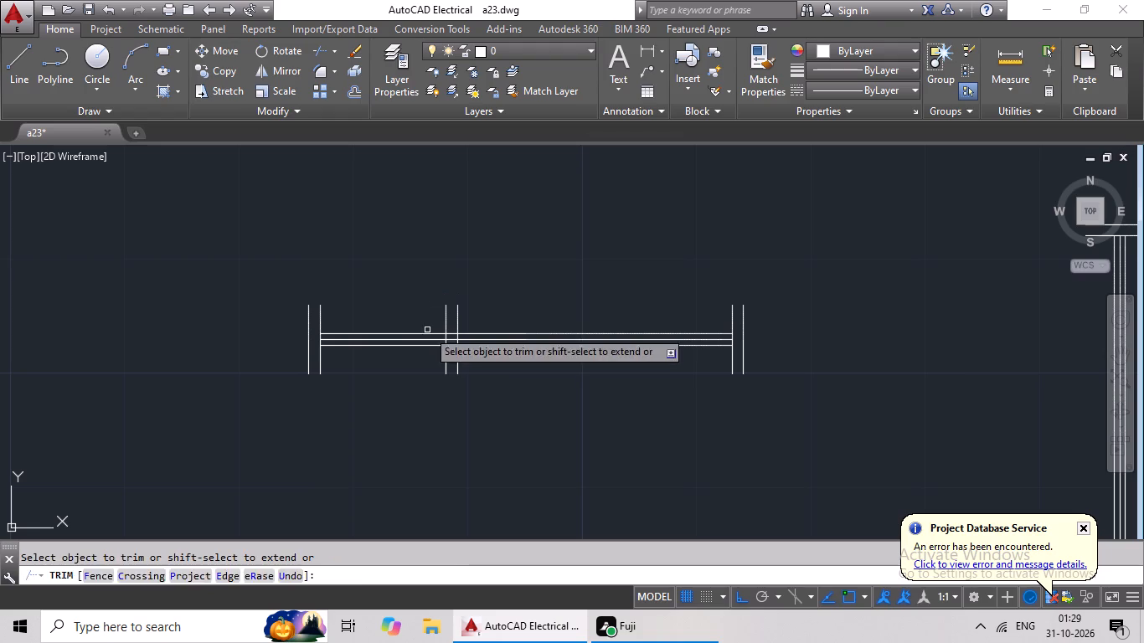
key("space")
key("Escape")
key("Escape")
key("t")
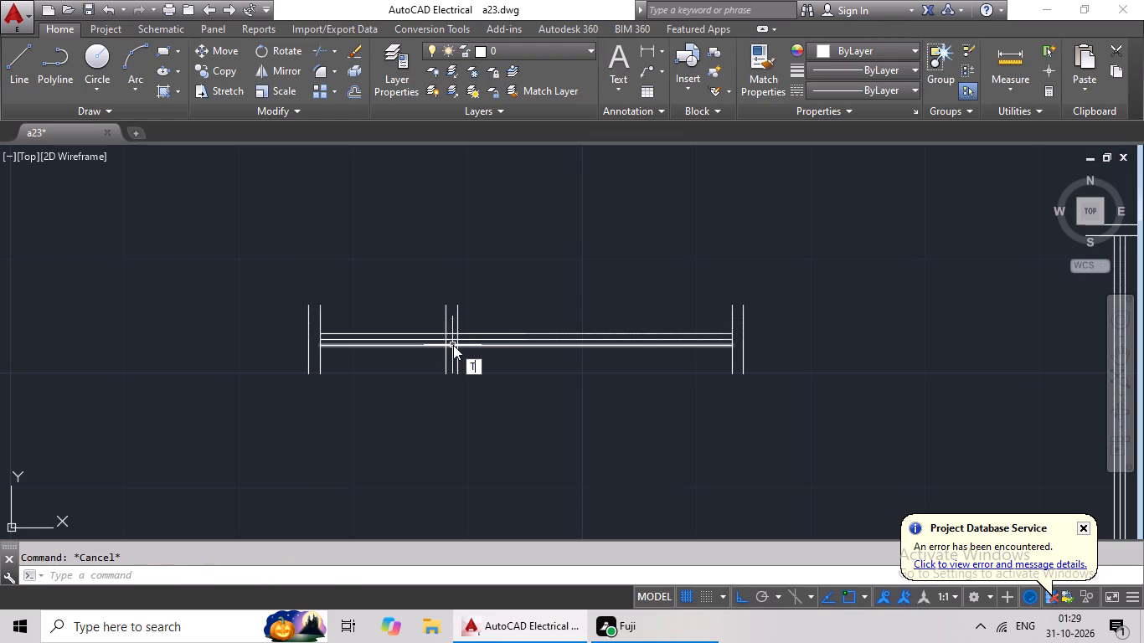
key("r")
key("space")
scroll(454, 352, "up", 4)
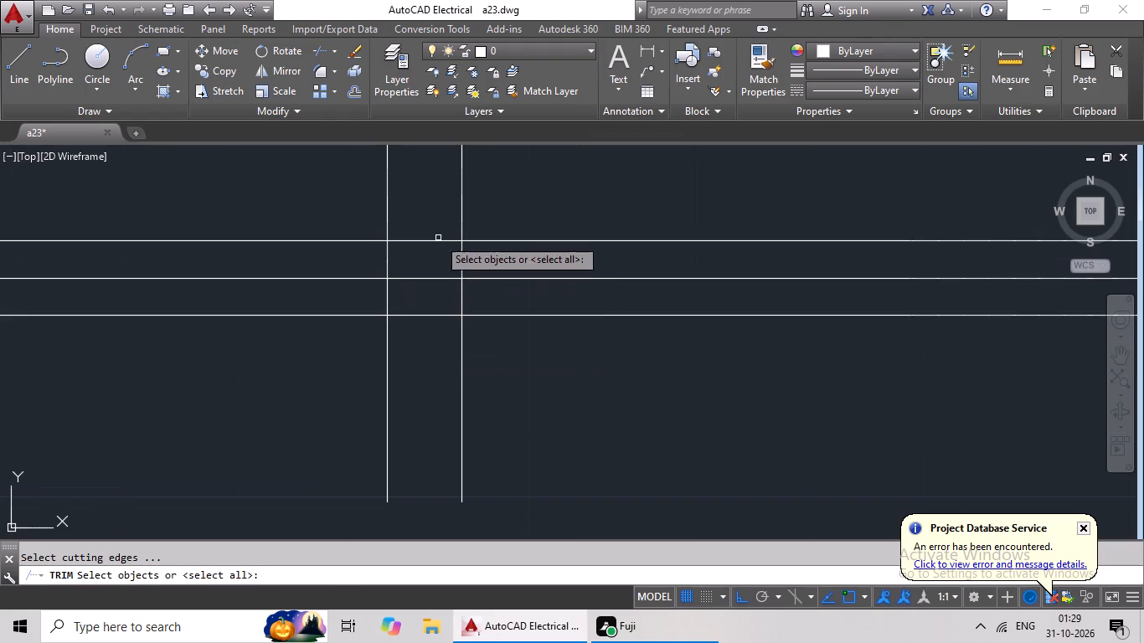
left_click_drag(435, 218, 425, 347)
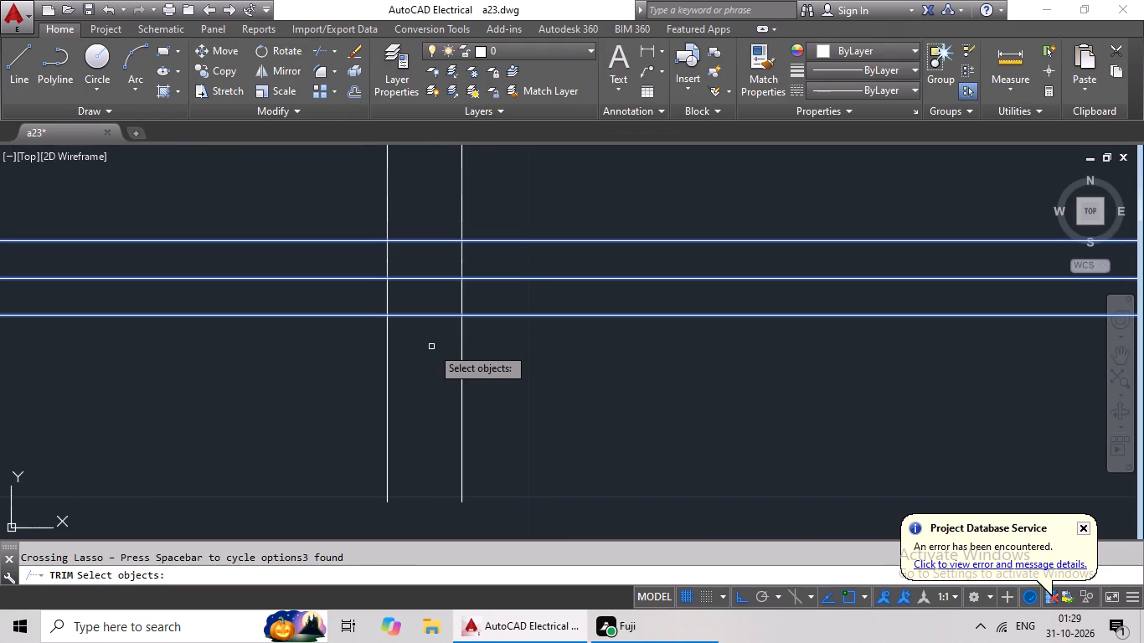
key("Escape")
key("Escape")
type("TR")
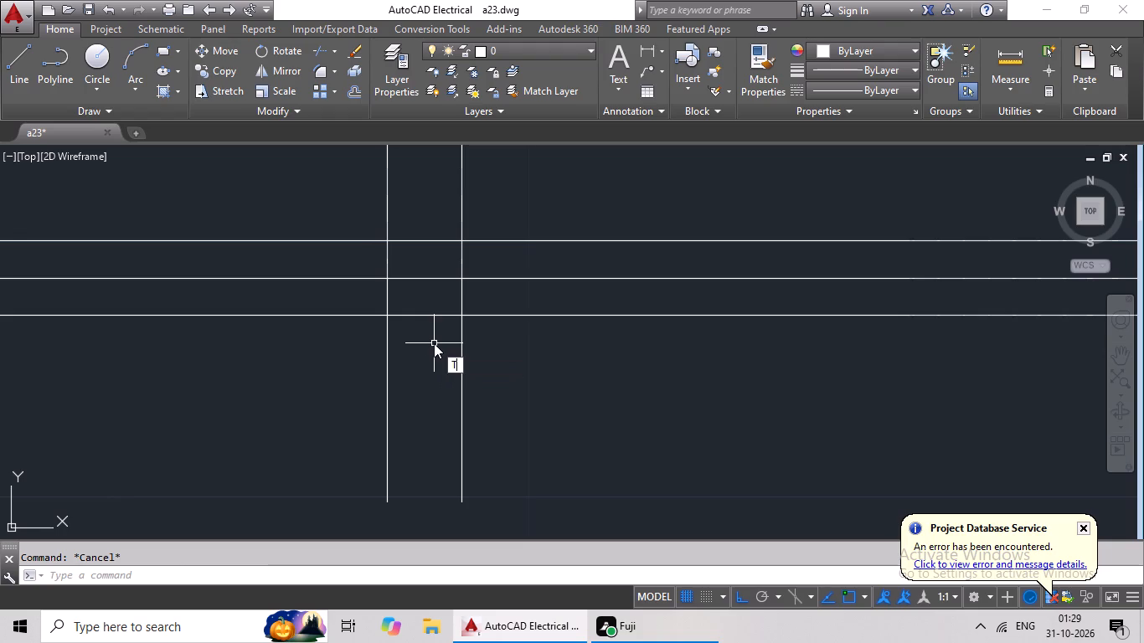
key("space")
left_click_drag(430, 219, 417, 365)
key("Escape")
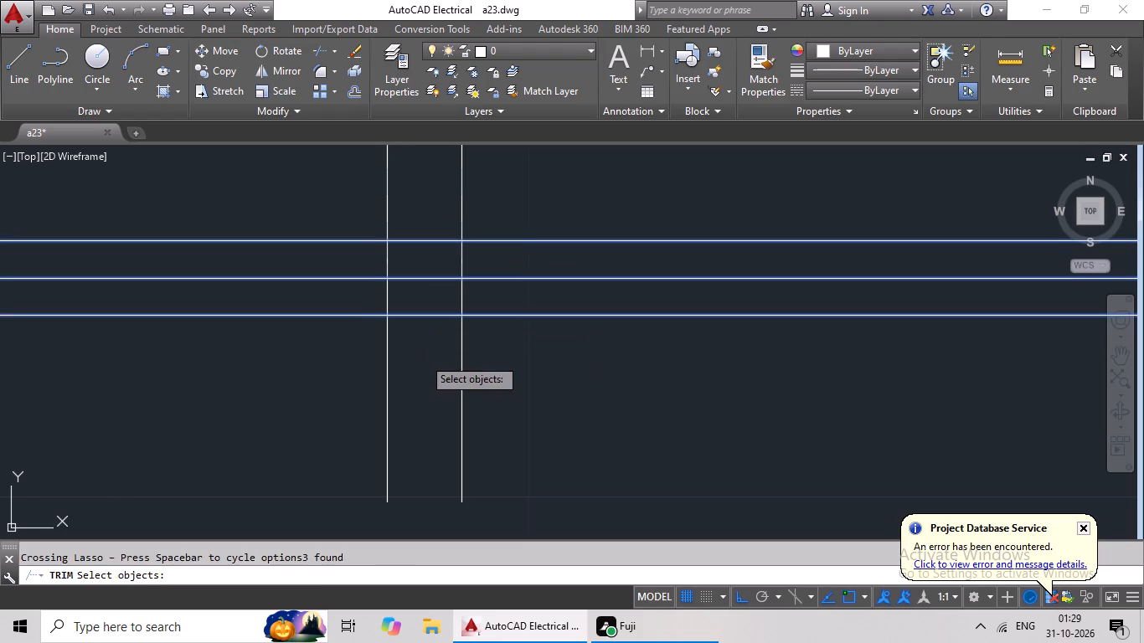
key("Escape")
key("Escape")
Trim the three horizontal line segments between the two new vertical lines.
type("TR")
key("space")
key("space")
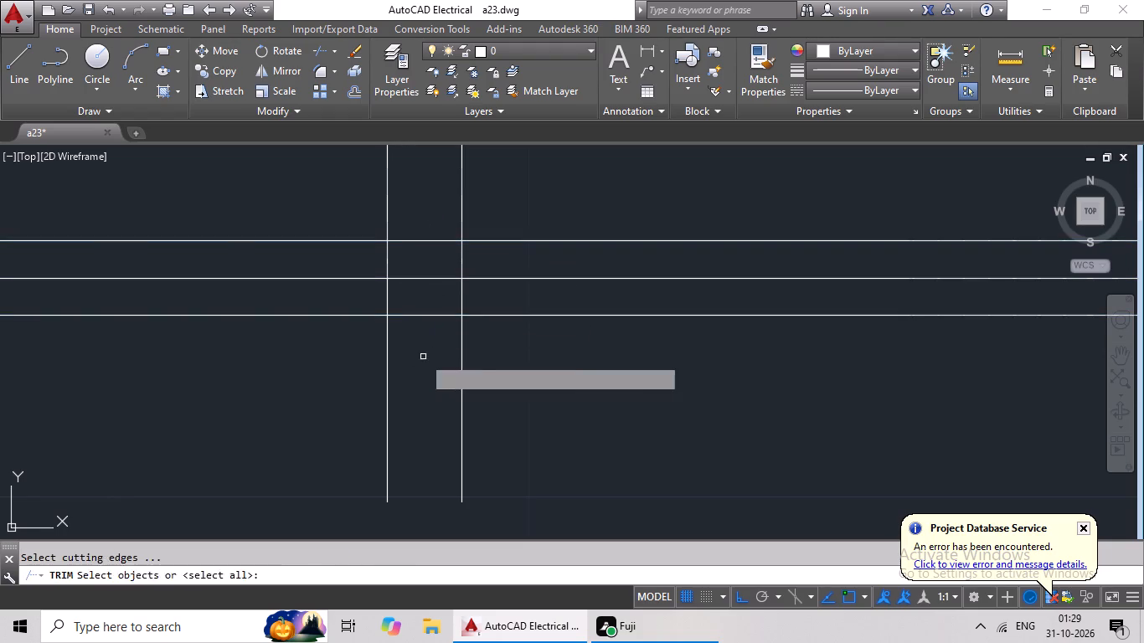
left_click_drag(431, 213, 401, 383)
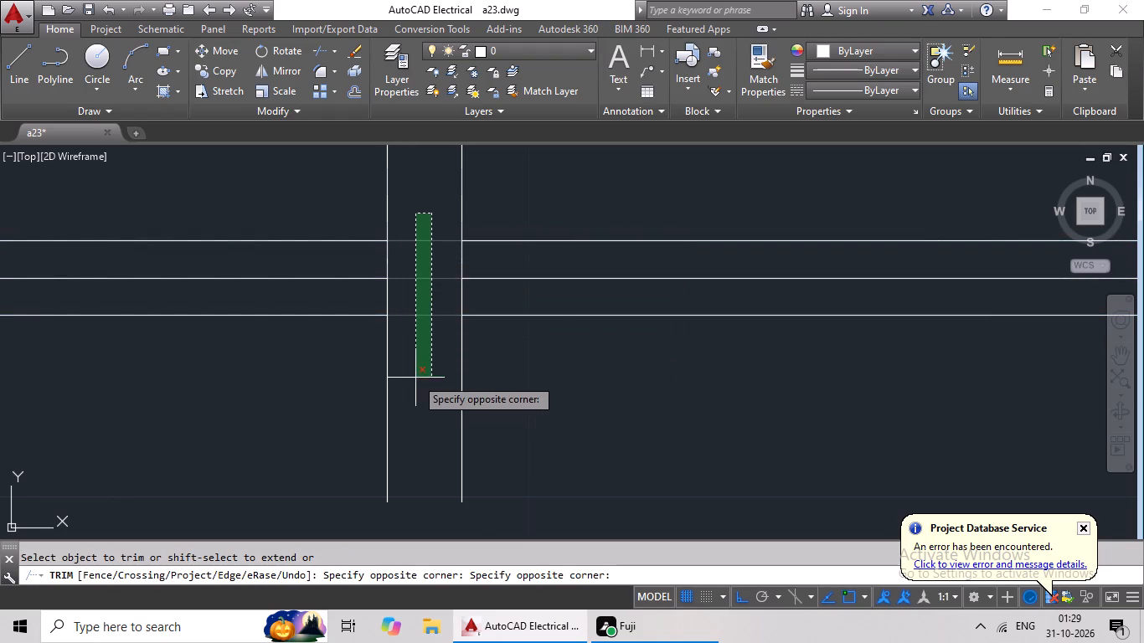
left_click(415, 378)
scroll(449, 363, "down", 3)
key("Escape")
Delete the leftover left part of the old window, including its two end lines and three horizontal stubs.
left_click_drag(393, 260, 188, 379)
key("Delete")
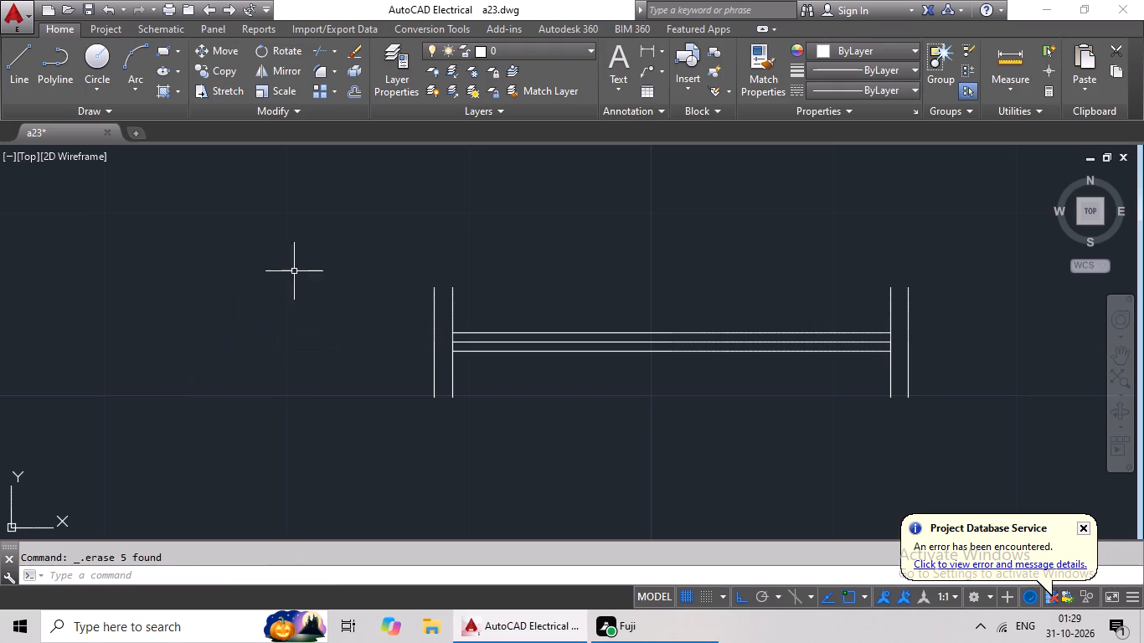
Copy the 2' horizontal window with short end lines and paste the duplicate just below it.
scroll(480, 404, "down", 1)
middle_click_drag(533, 394, 466, 328)
left_click_drag(482, 213, 355, 290)
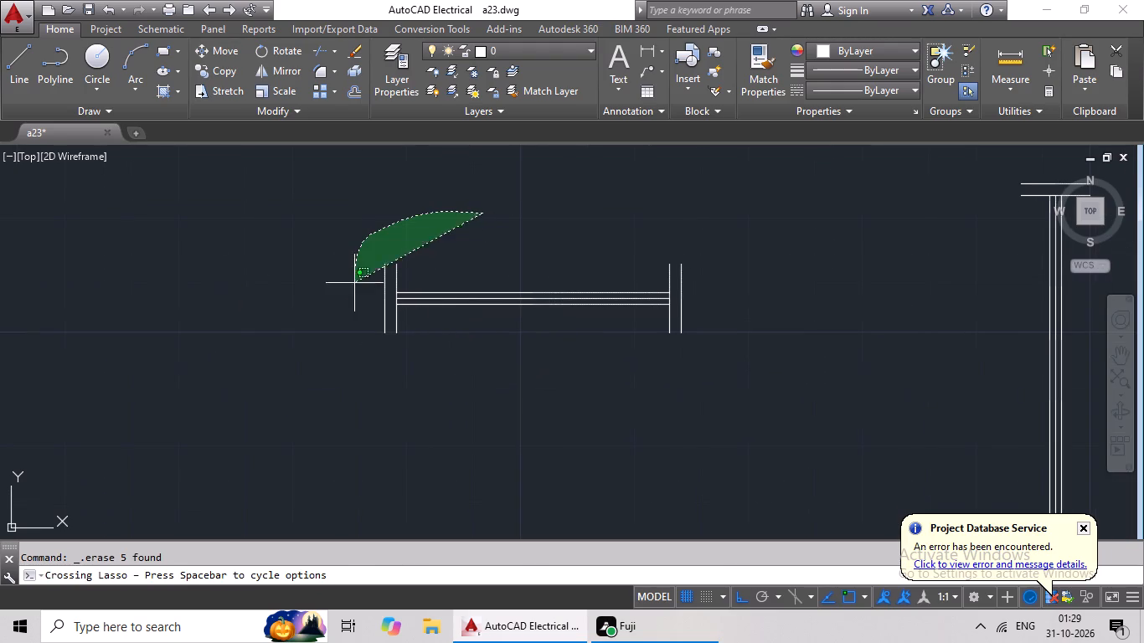
left_click_drag(355, 290, 786, 292)
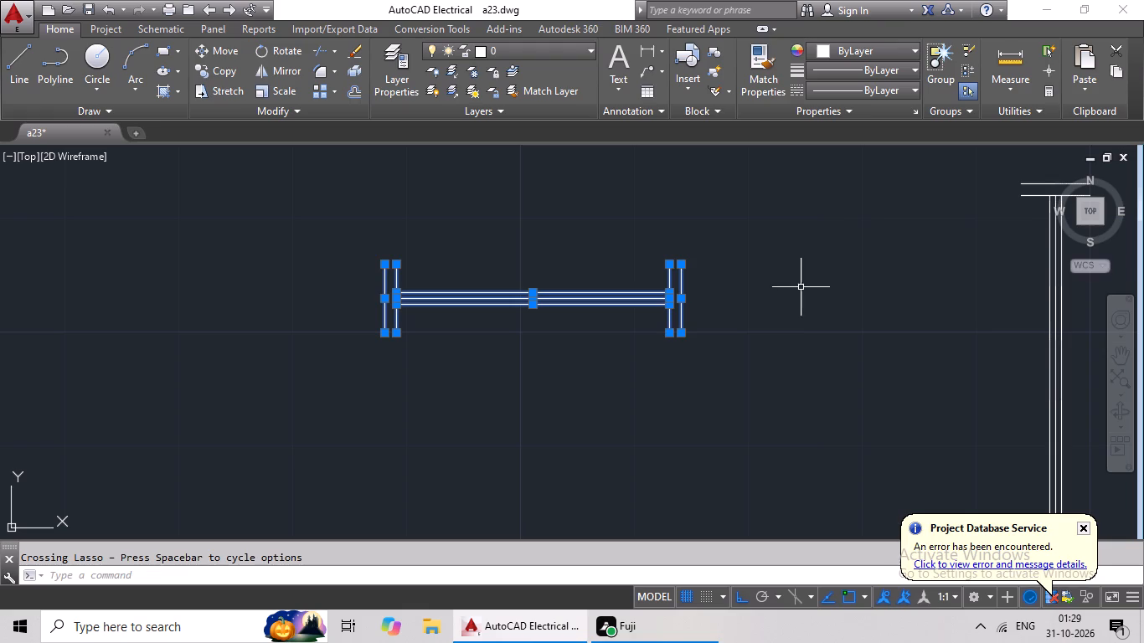
key("ctrl+c")
key("ctrl+v")
left_click(469, 473)
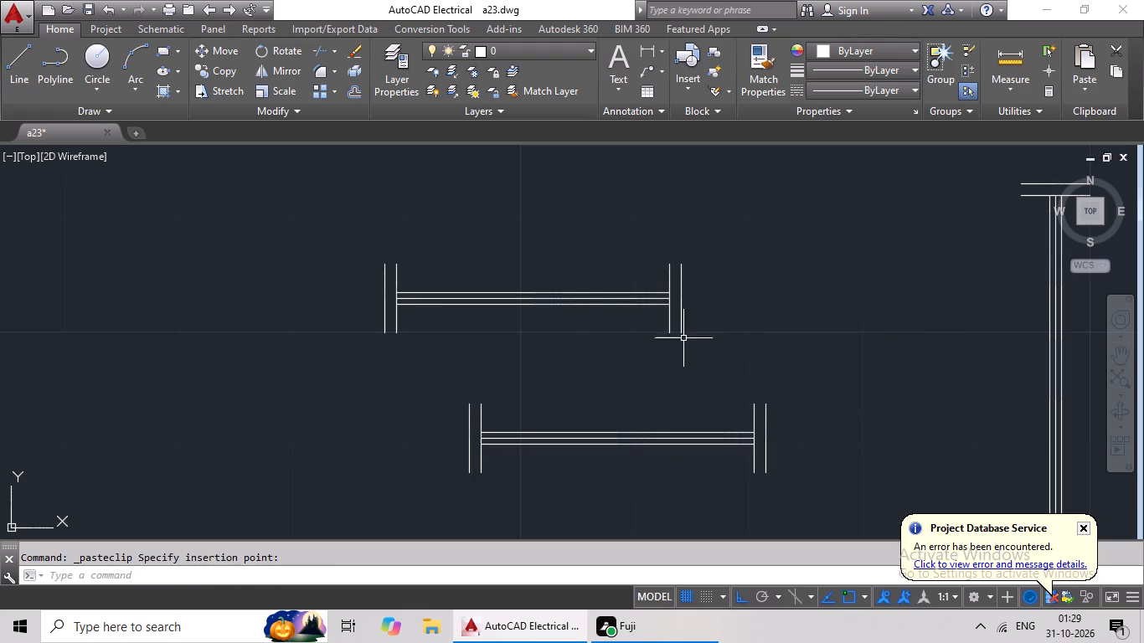
Rotate the pasted 2' window copy 90° about its upper-right end to make the vertical version.
middle_click_drag(683, 338, 678, 199)
left_click_drag(642, 259, 826, 277)
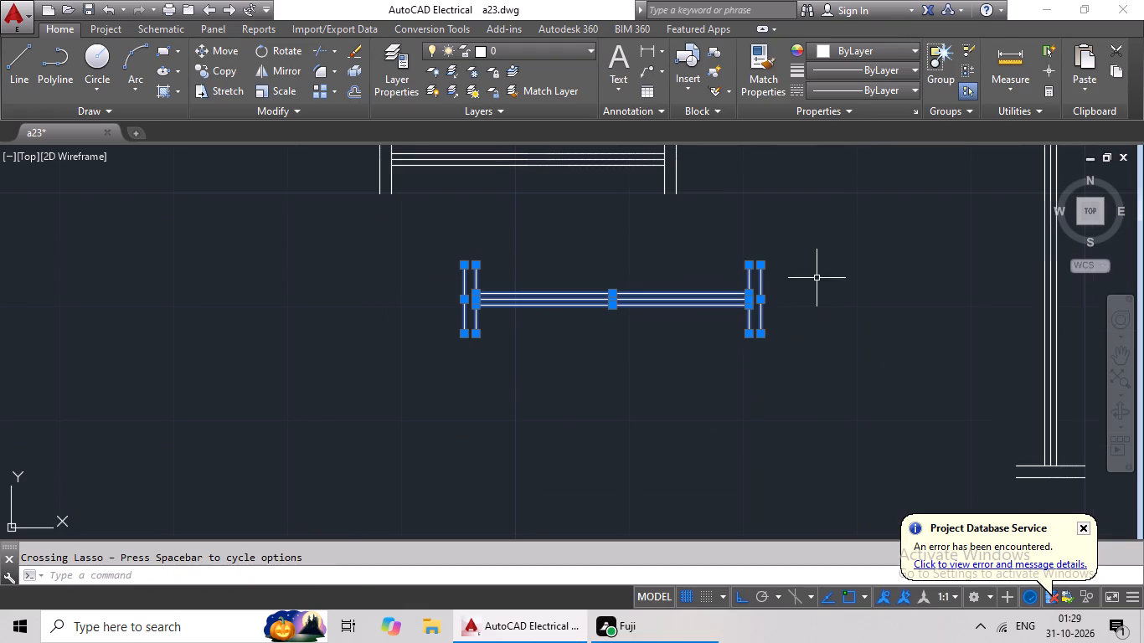
left_click(290, 54)
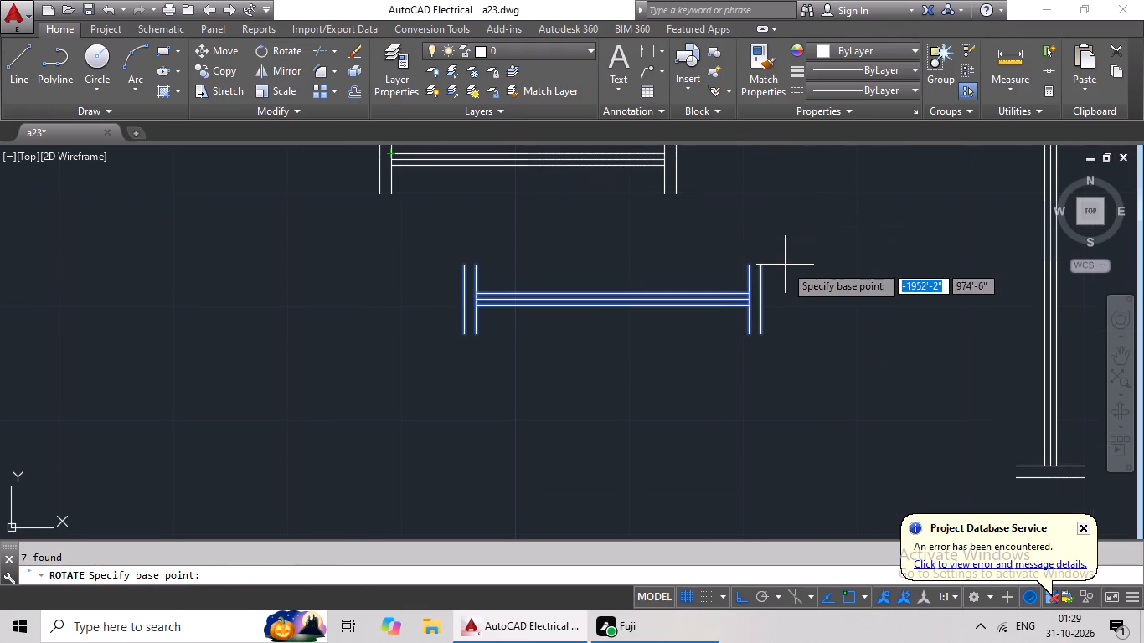
left_click(761, 268)
left_click_drag(743, 198, 744, 198)
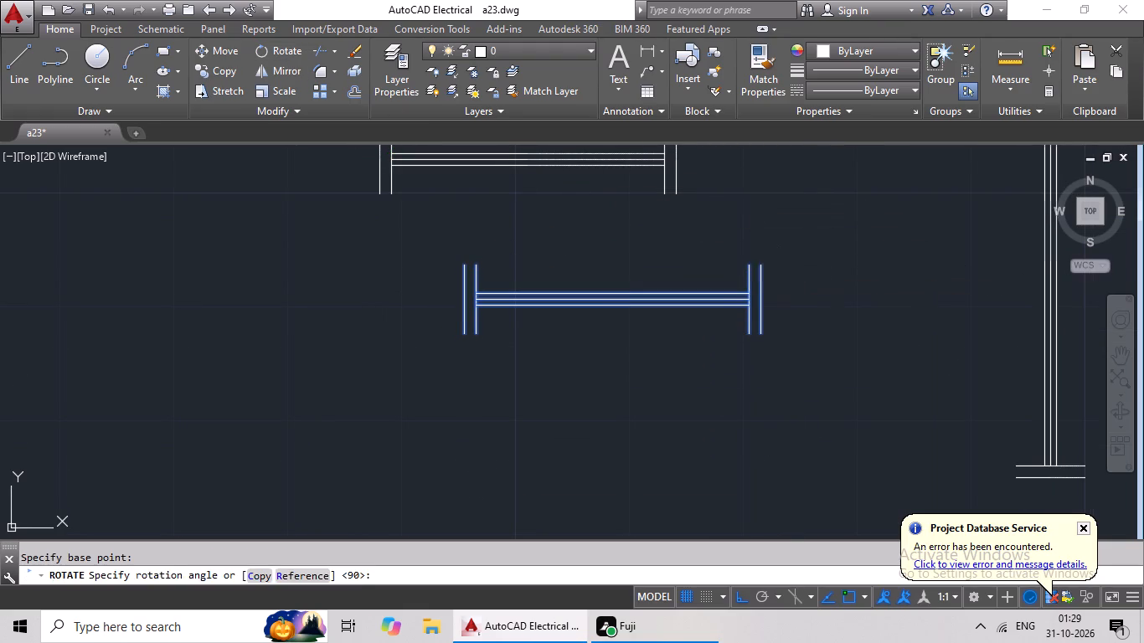
left_click_drag(744, 198, 776, 224)
Copy the 3' horizontal window with long end lines, with Ortho off, onto the mark in the top wall of the white plan's upper-right room.
scroll(826, 241, "down", 4)
middle_click_drag(837, 226, 618, 304)
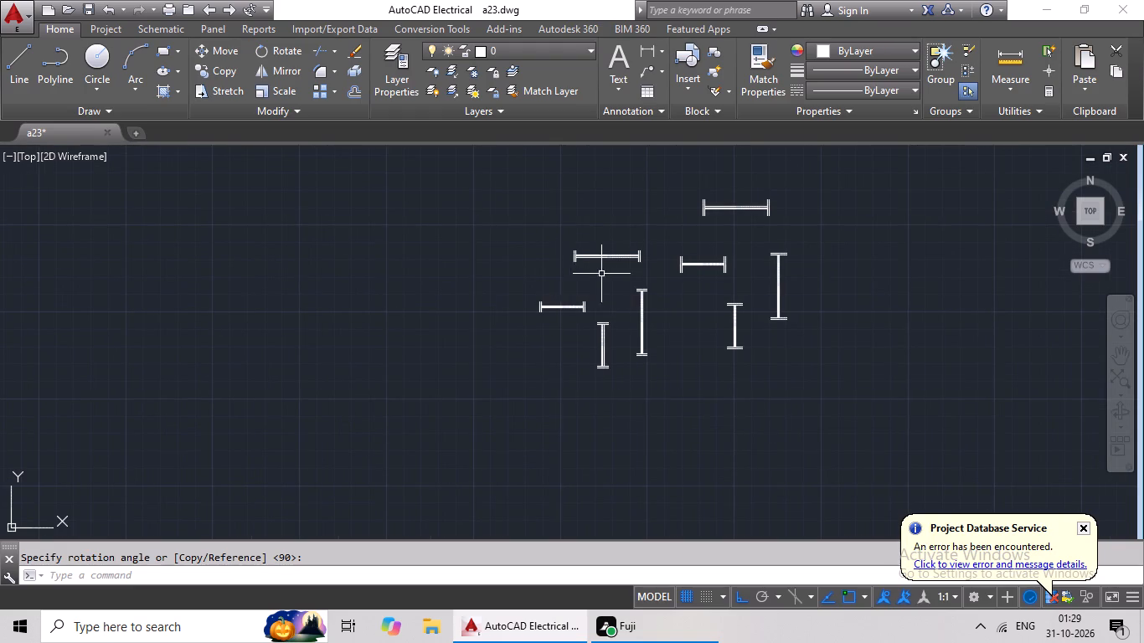
scroll(714, 265, "down", 3)
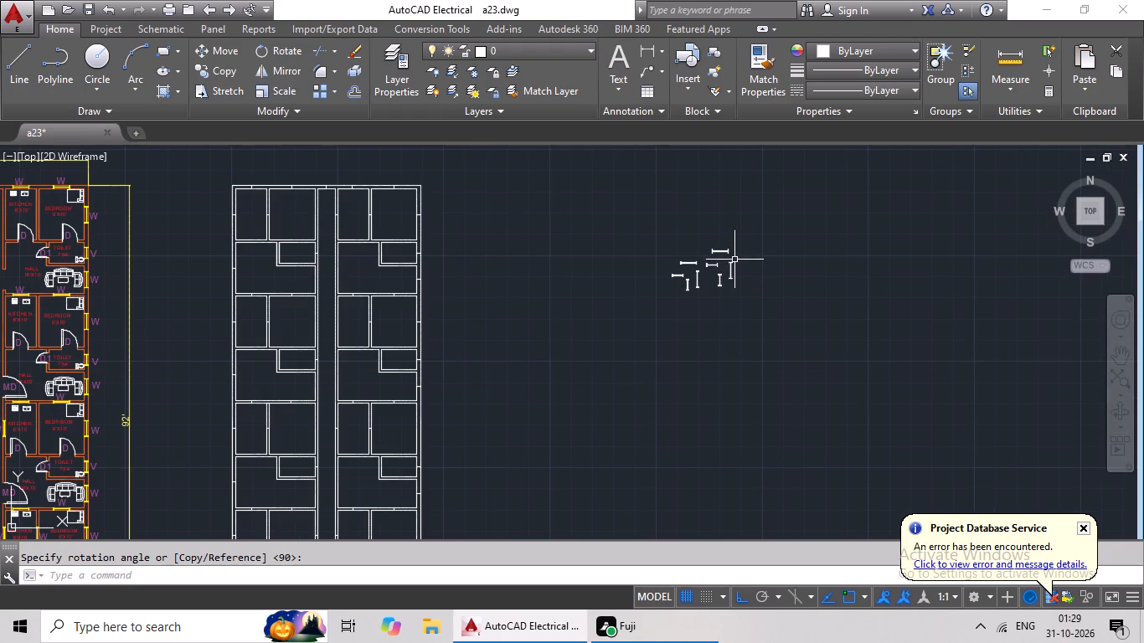
scroll(719, 251, "up", 4)
left_click_drag(787, 226, 841, 253)
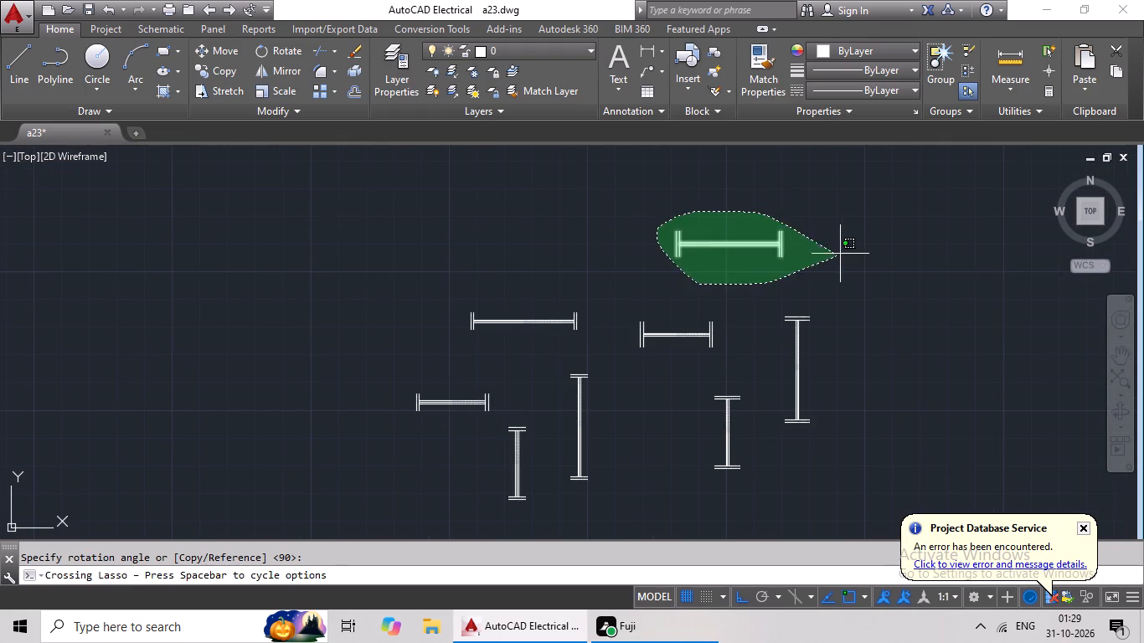
left_click_drag(841, 253, 849, 249)
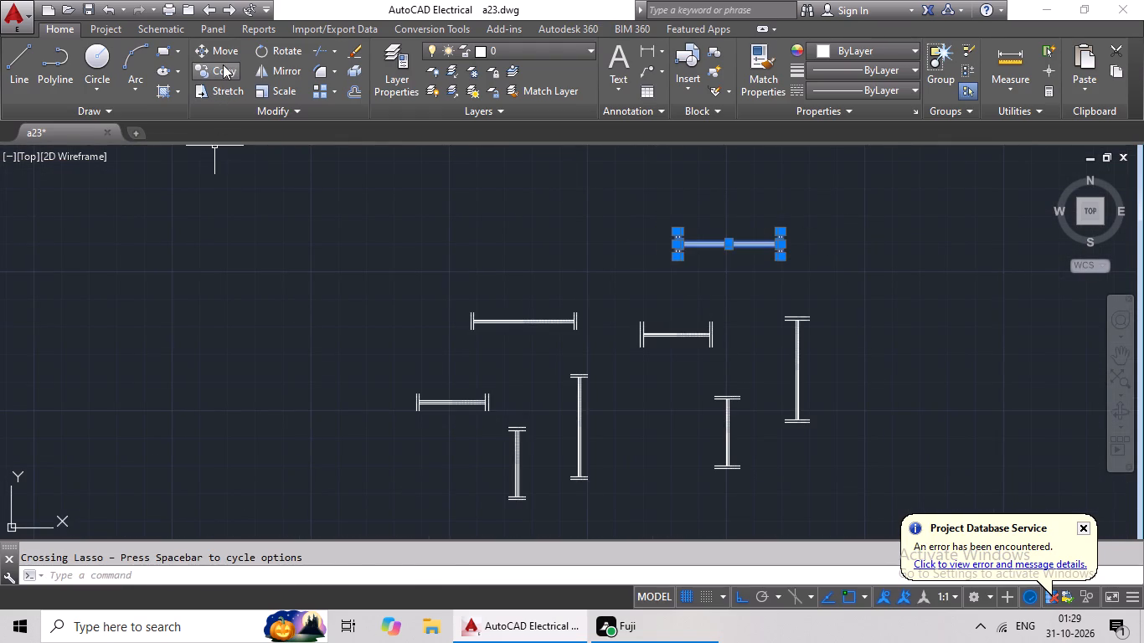
left_click(223, 64)
scroll(786, 250, "up", 3)
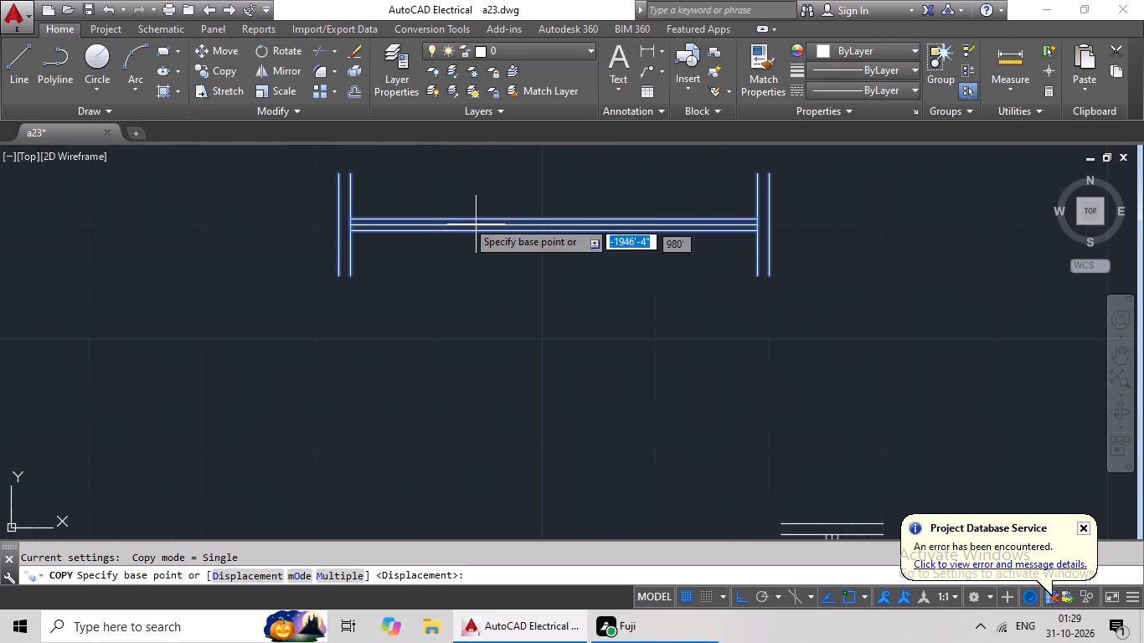
middle_click_drag(579, 218, 579, 260)
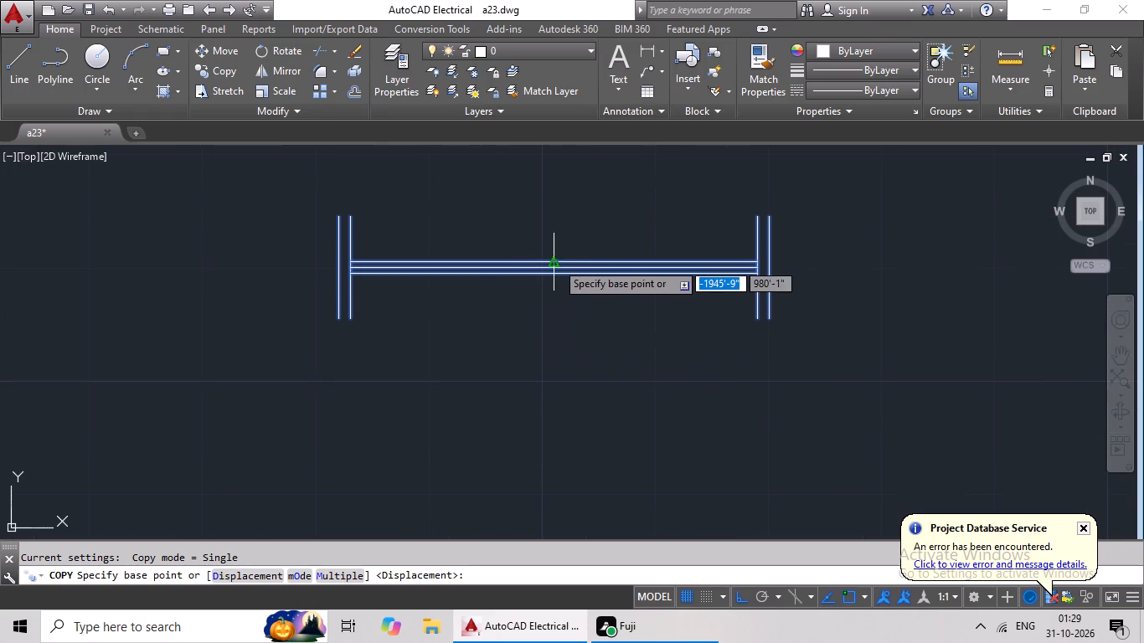
left_click_drag(554, 269, 528, 281)
scroll(226, 334, "down", 4)
middle_click_drag(228, 334, 298, 325)
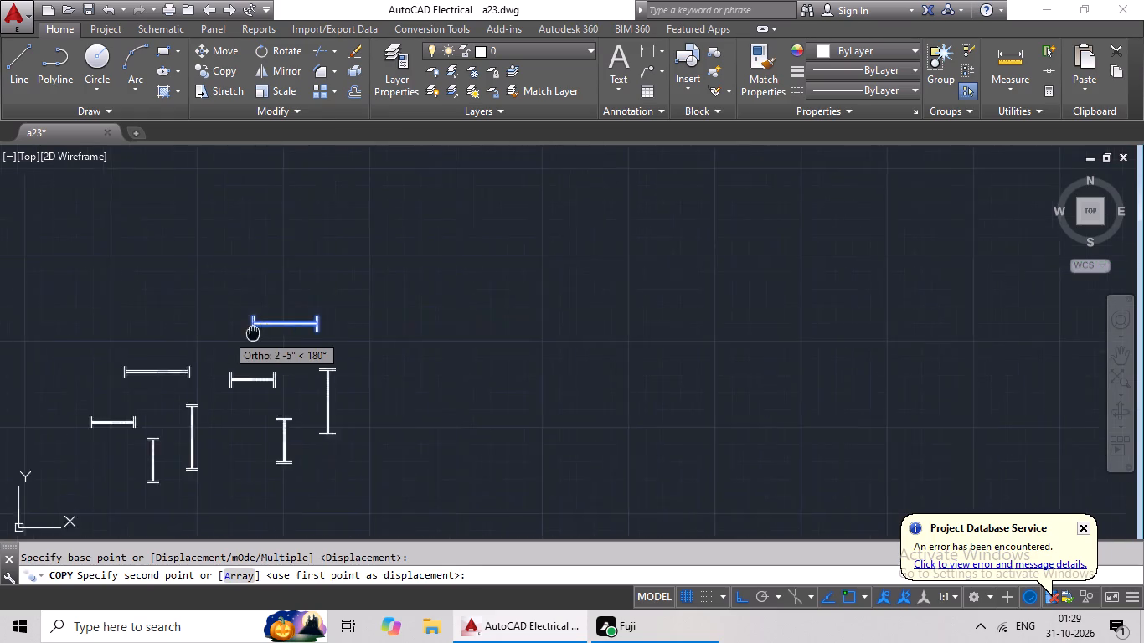
middle_click_drag(298, 325, 702, 251)
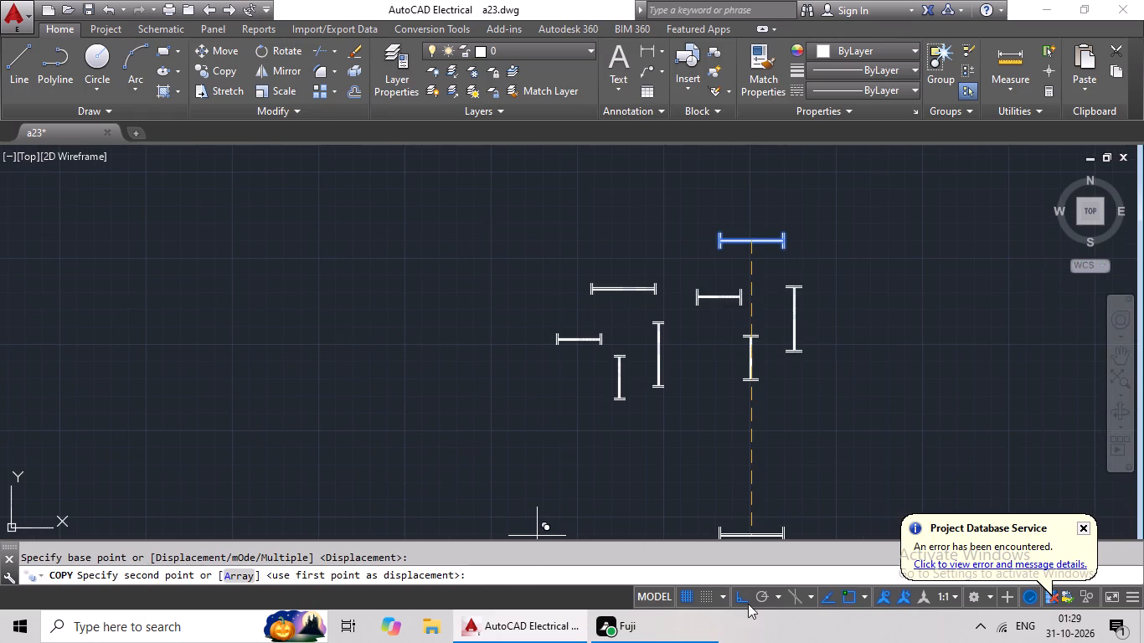
left_click(746, 599)
middle_click_drag(347, 344, 502, 394)
scroll(396, 442, "down", 1)
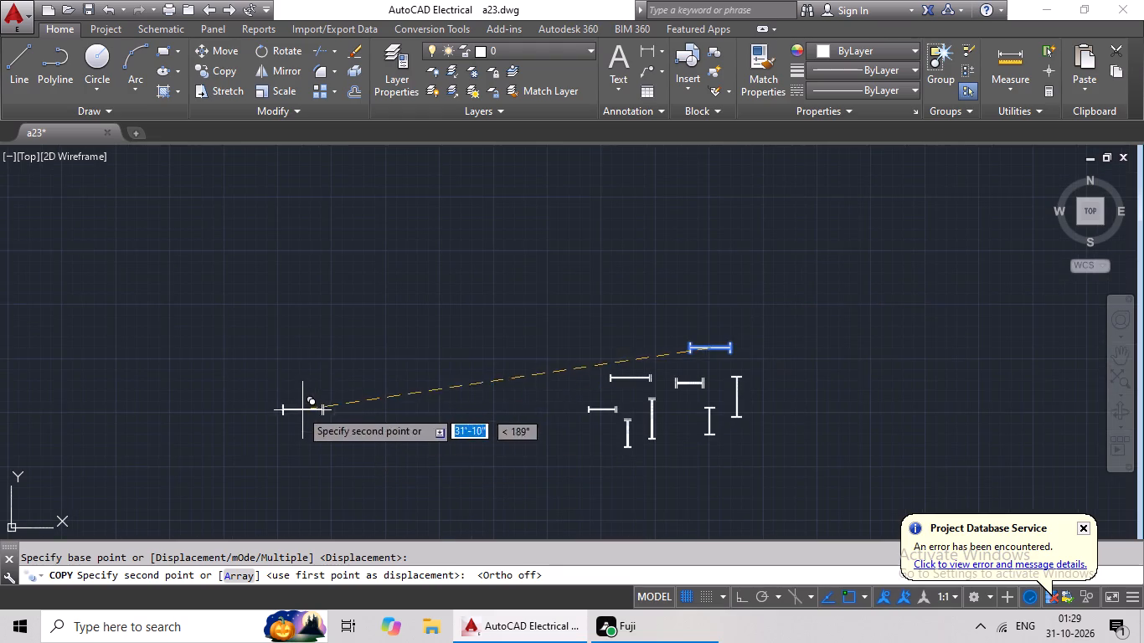
scroll(424, 414, "down", 1)
middle_click_drag(300, 408, 745, 414)
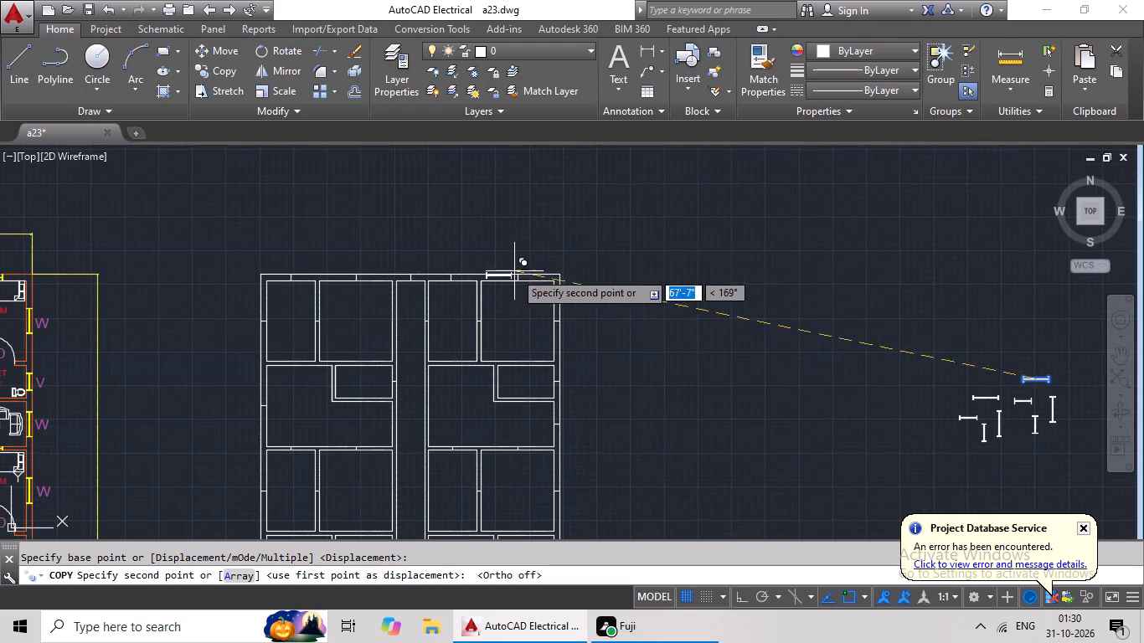
scroll(526, 277, "up", 7)
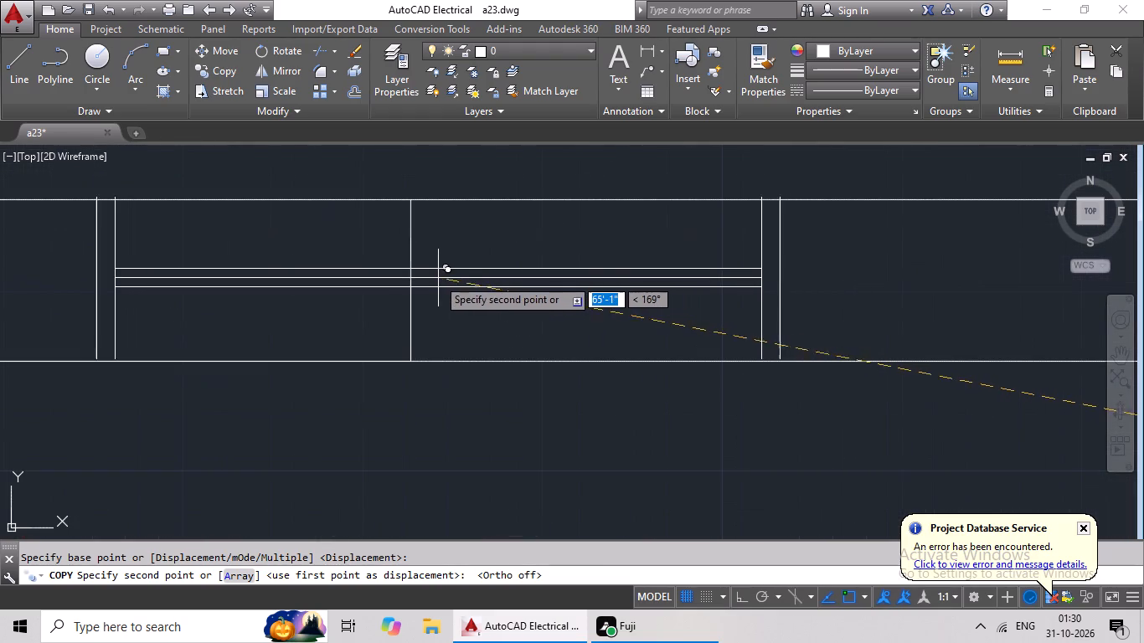
left_click(411, 280)
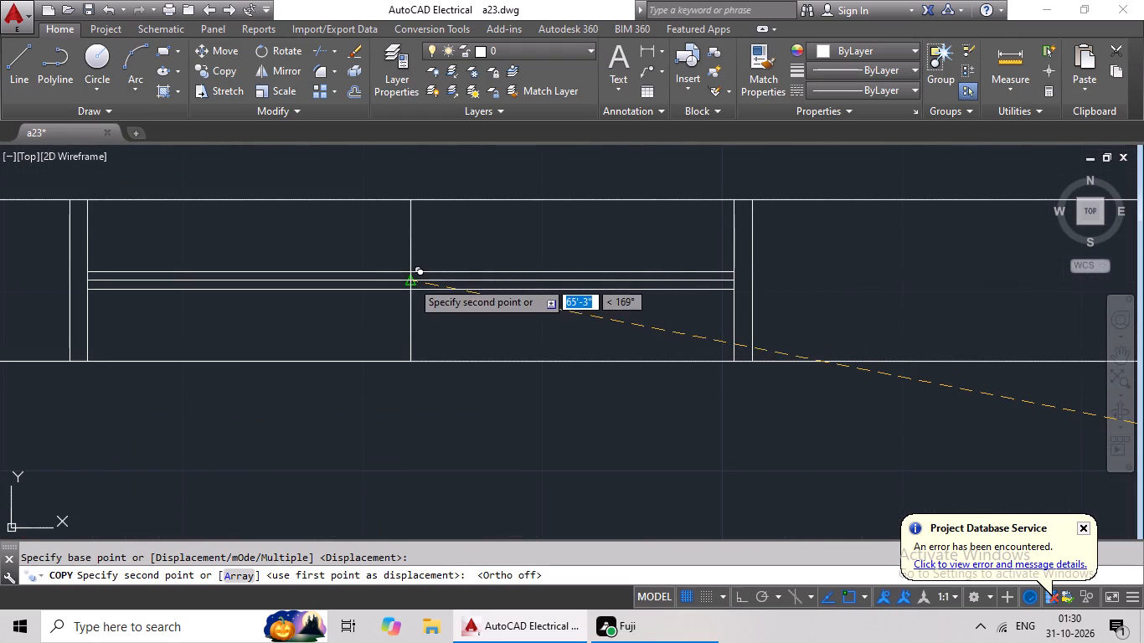
Copy the 3' vertical window with long end lines by its midpoint onto the outer right wall mark of the upper-right room.
scroll(550, 279, "down", 4)
middle_click_drag(601, 324, 605, 220)
scroll(877, 305, "down", 2)
middle_click_drag(883, 312, 432, 301)
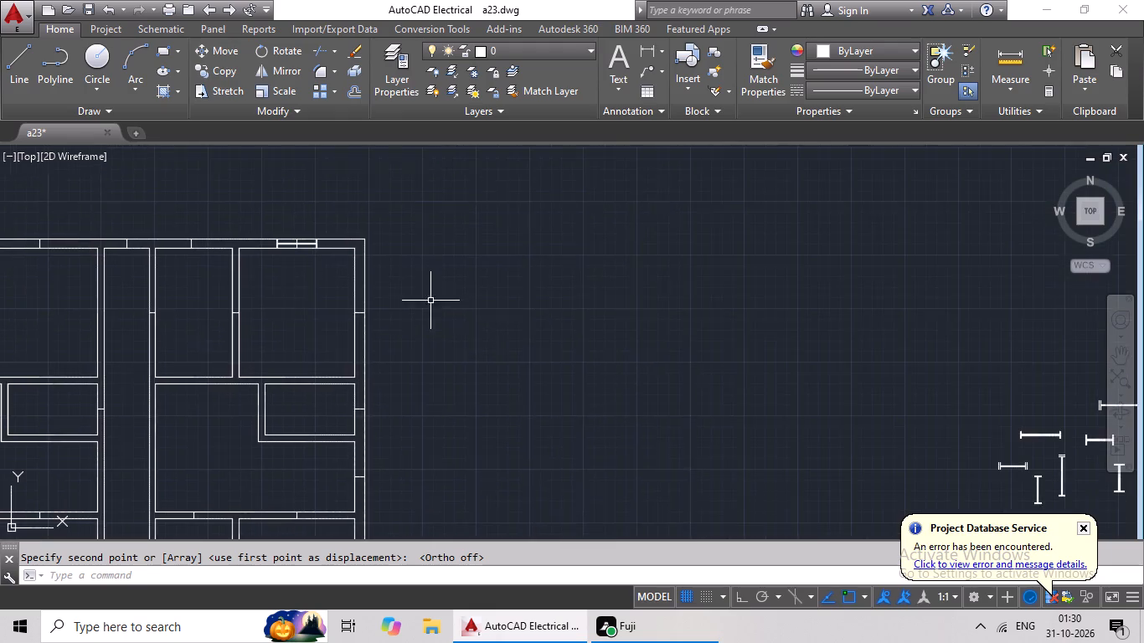
middle_click_drag(754, 357, 353, 319)
scroll(798, 432, "up", 4)
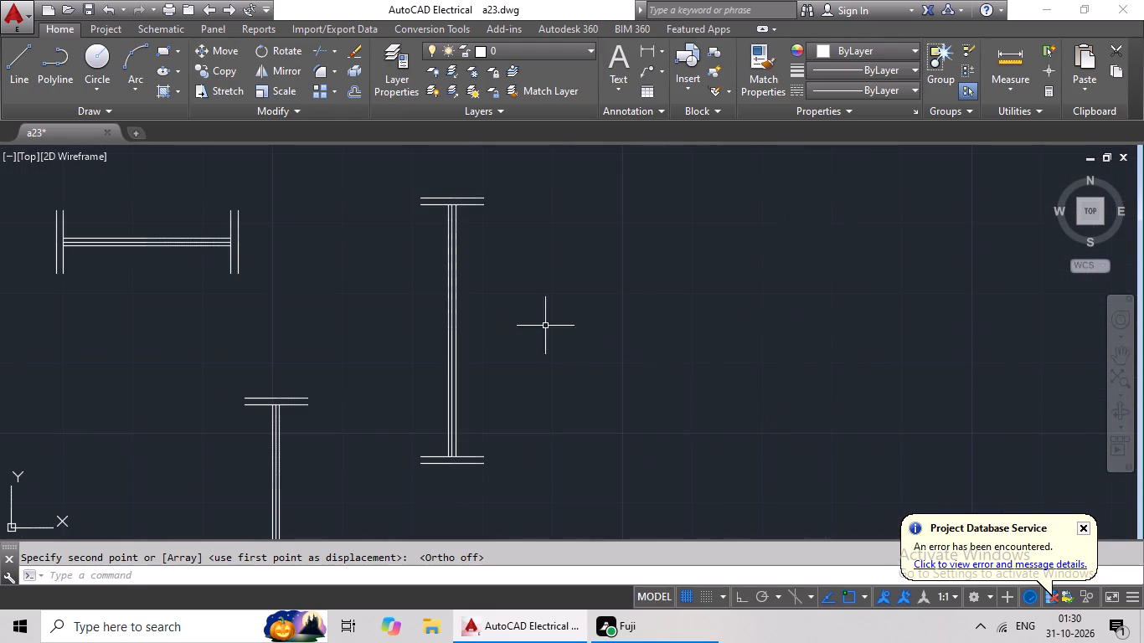
left_click_drag(517, 165, 417, 377)
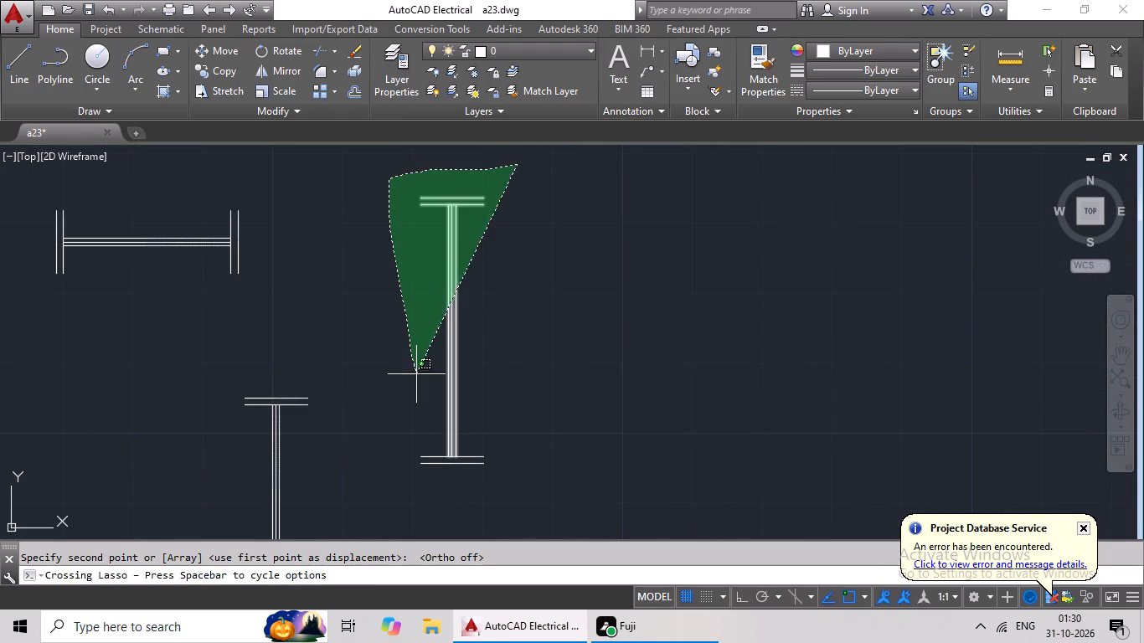
left_click_drag(417, 377, 562, 454)
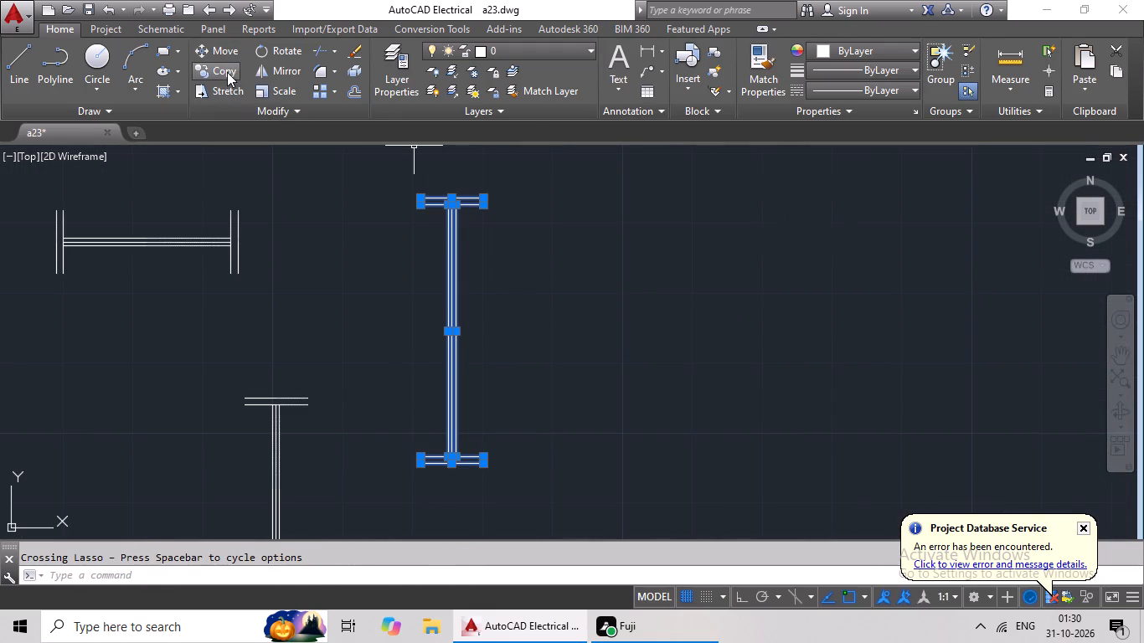
left_click(227, 72)
scroll(456, 327, "up", 2)
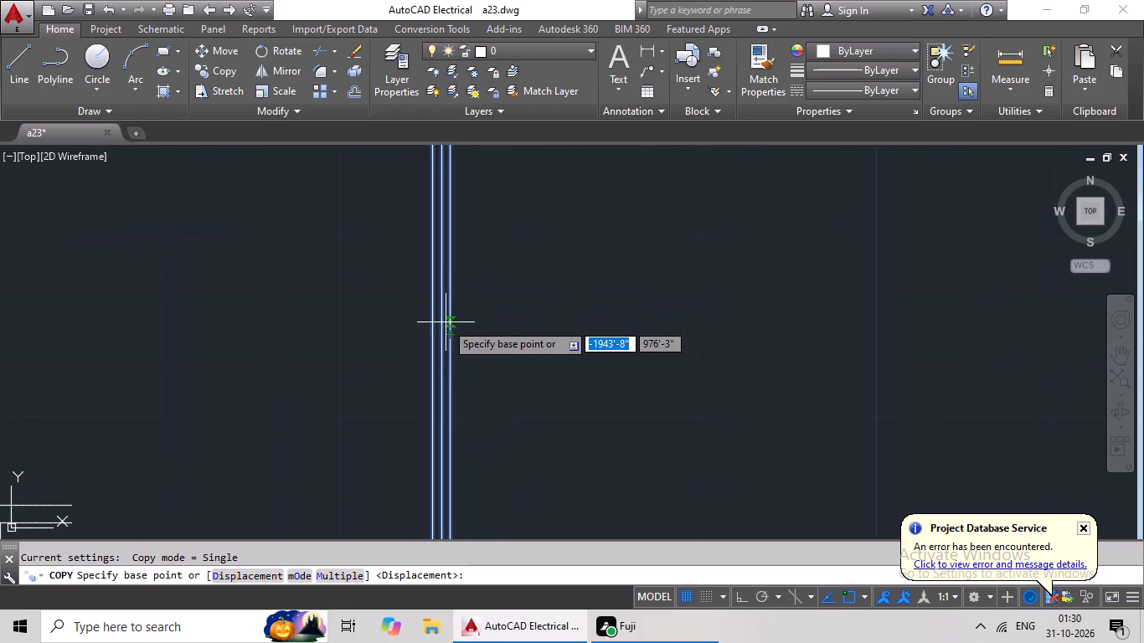
left_click(440, 335)
scroll(199, 327, "down", 3)
middle_click_drag(169, 326, 703, 220)
scroll(270, 342, "down", 2)
middle_click_drag(267, 344, 328, 350)
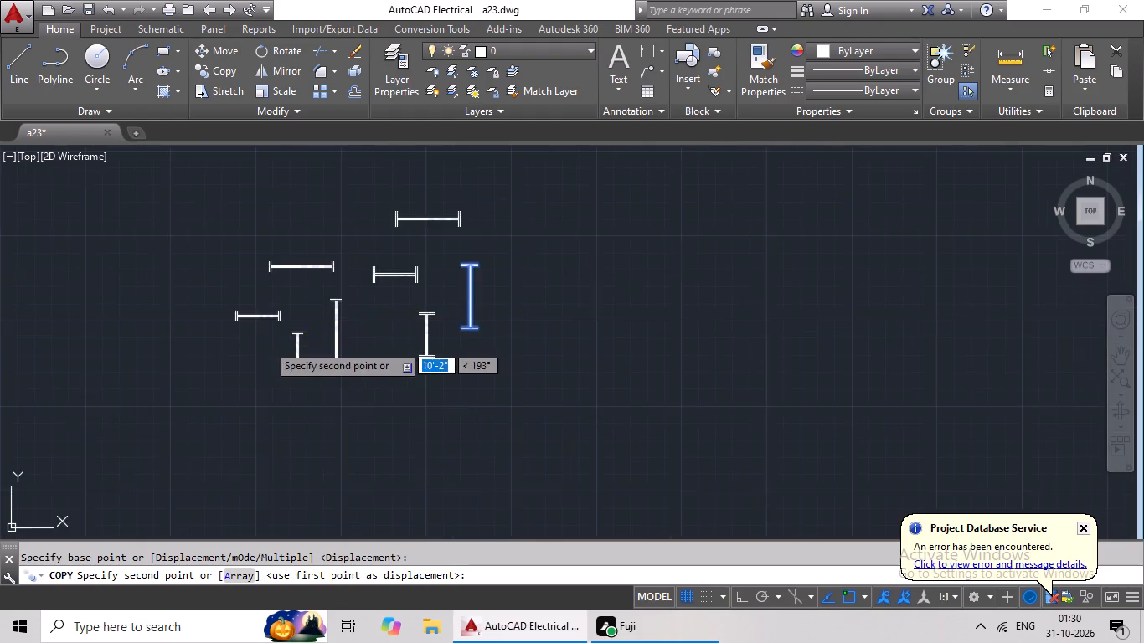
middle_click_drag(328, 350, 775, 350)
middle_click_drag(384, 333, 884, 373)
middle_click_drag(280, 336, 415, 506)
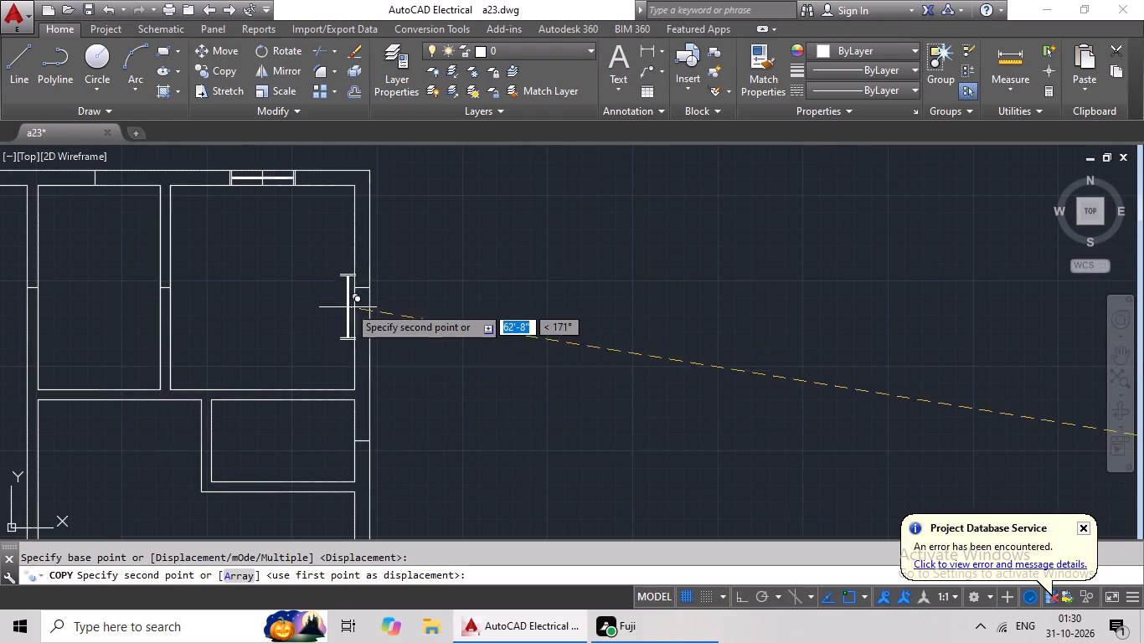
scroll(364, 290, "up", 4)
left_click(342, 271)
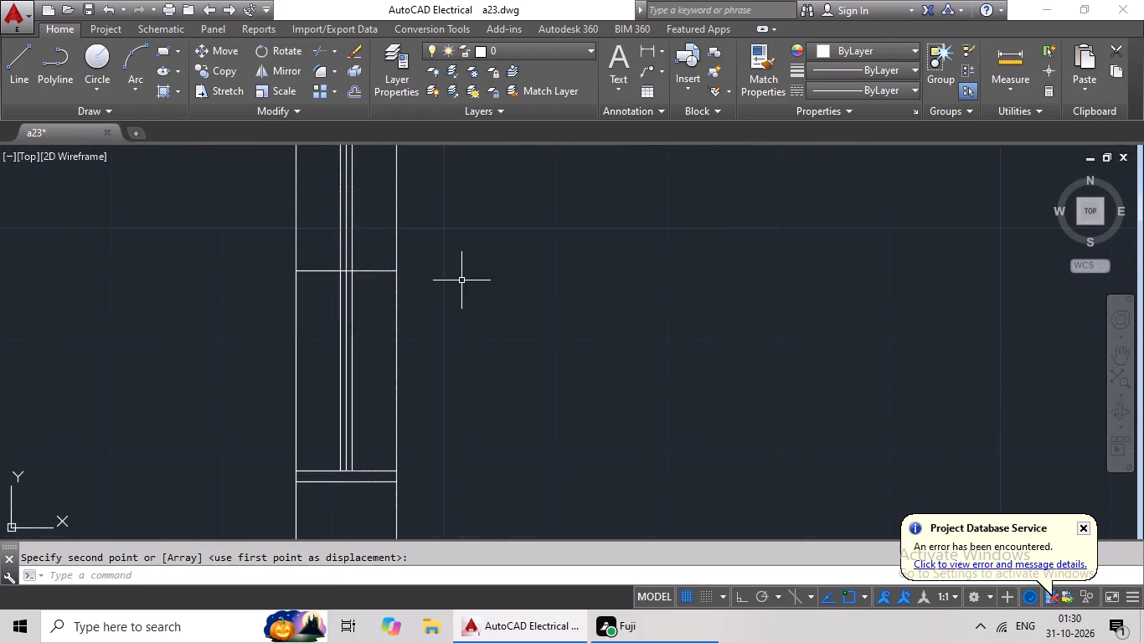
Delete the short mark lines in the two kitchen-bedroom partition walls of the white plan's top row.
scroll(524, 270, "down", 4)
middle_click_drag(596, 303, 474, 311)
scroll(604, 329, "down", 1)
middle_click_drag(626, 336, 461, 311)
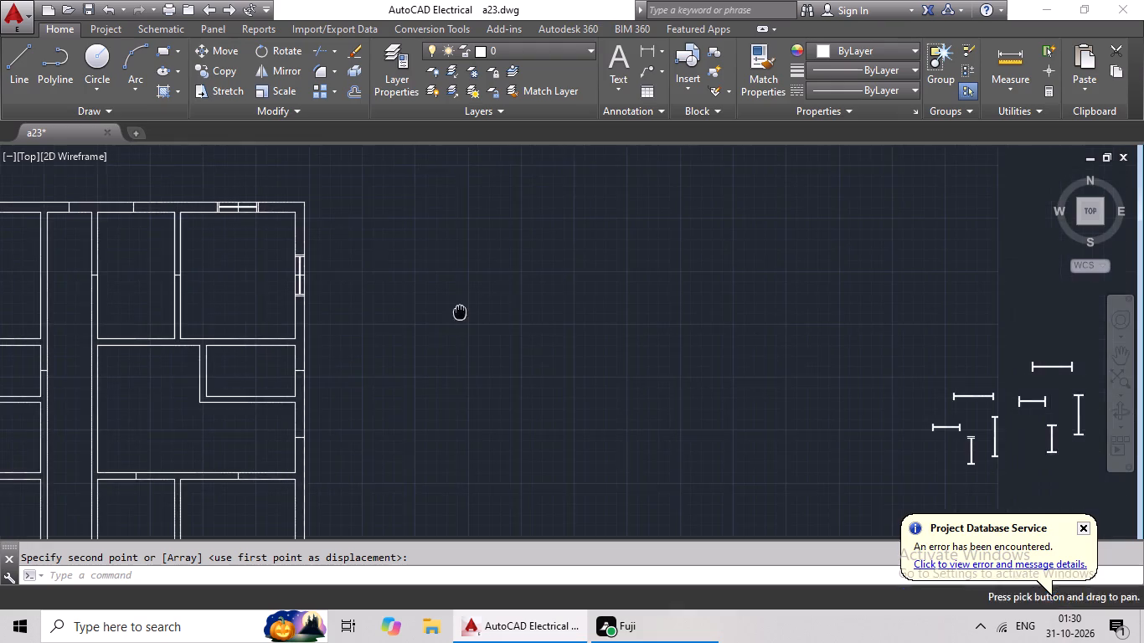
middle_click_drag(770, 358, 570, 332)
middle_click_drag(837, 438, 937, 383)
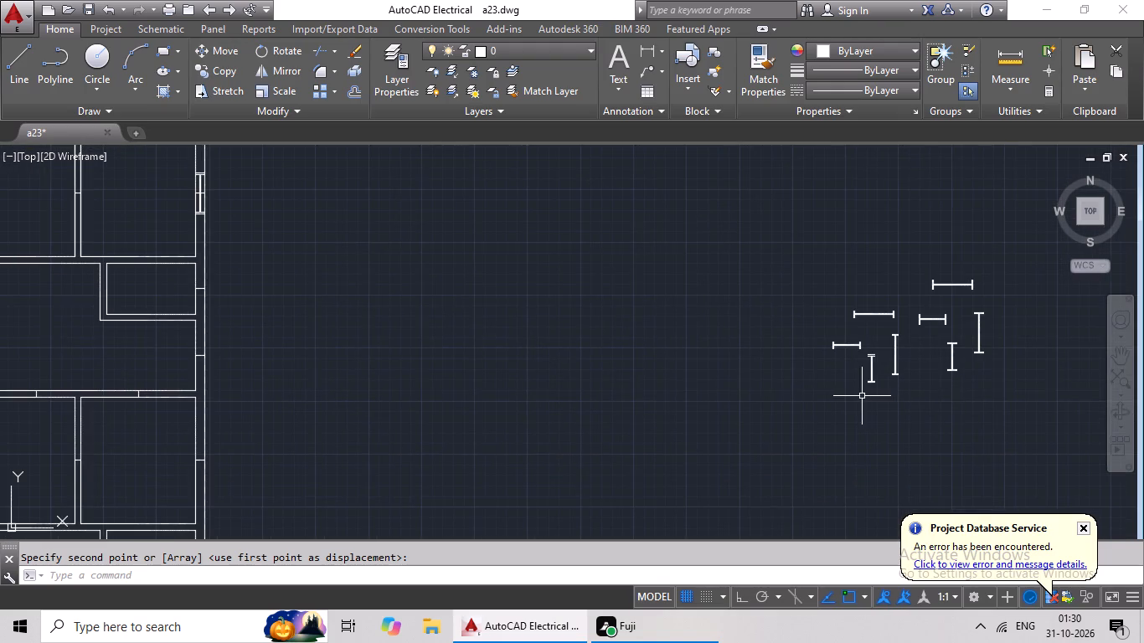
middle_click_drag(748, 386, 983, 410)
middle_click_drag(839, 384, 944, 384)
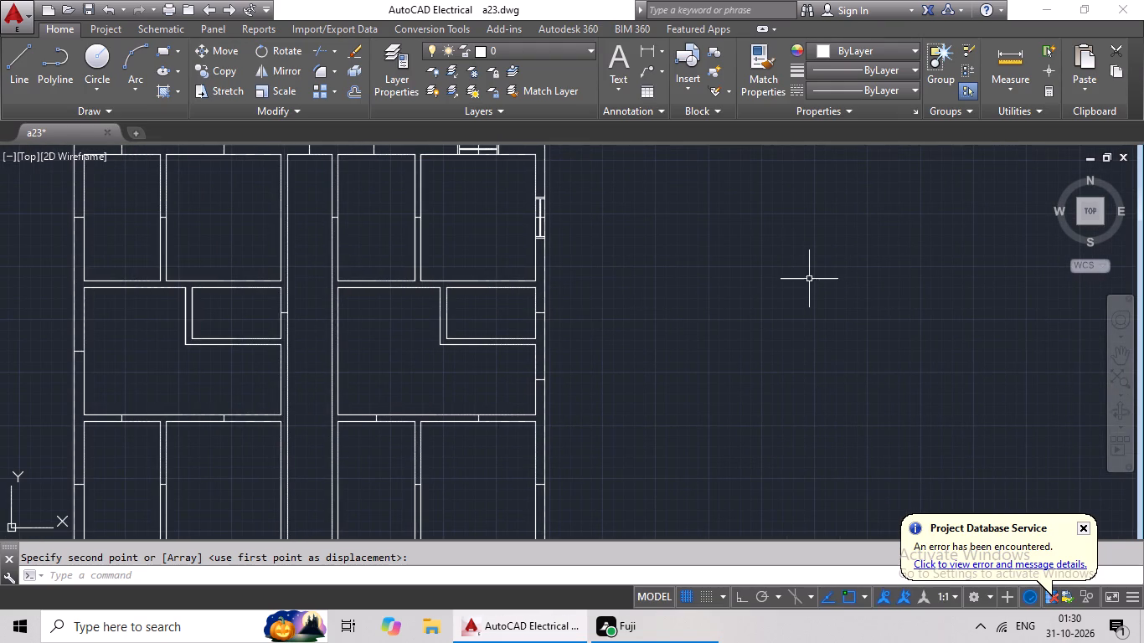
scroll(818, 278, "down", 2)
middle_click_drag(798, 280, 682, 280)
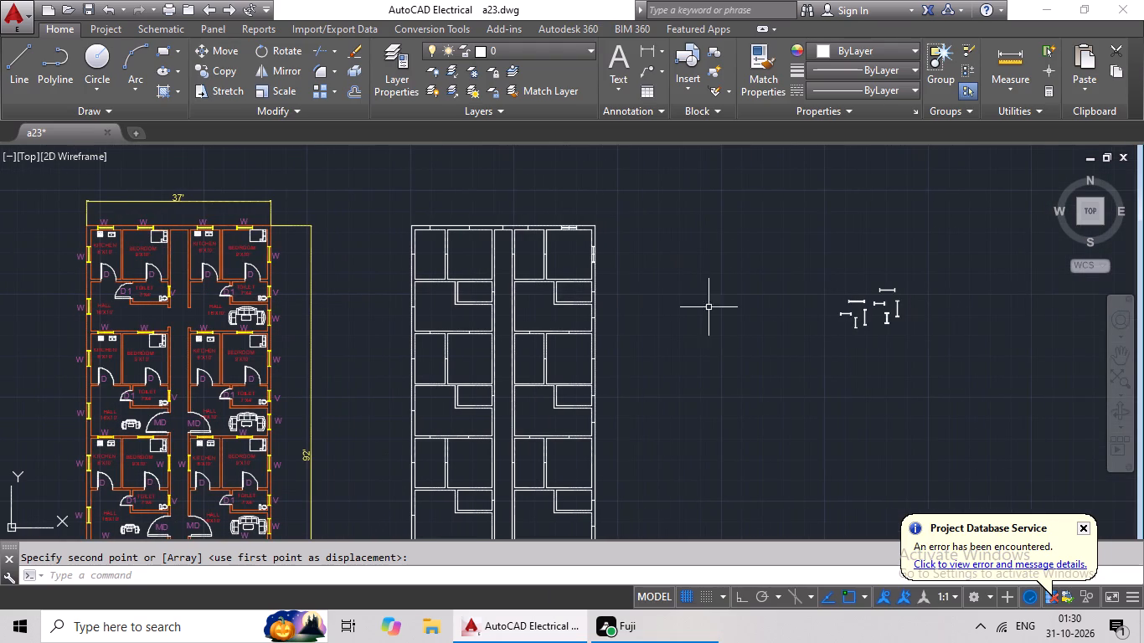
middle_click_drag(678, 314, 610, 309)
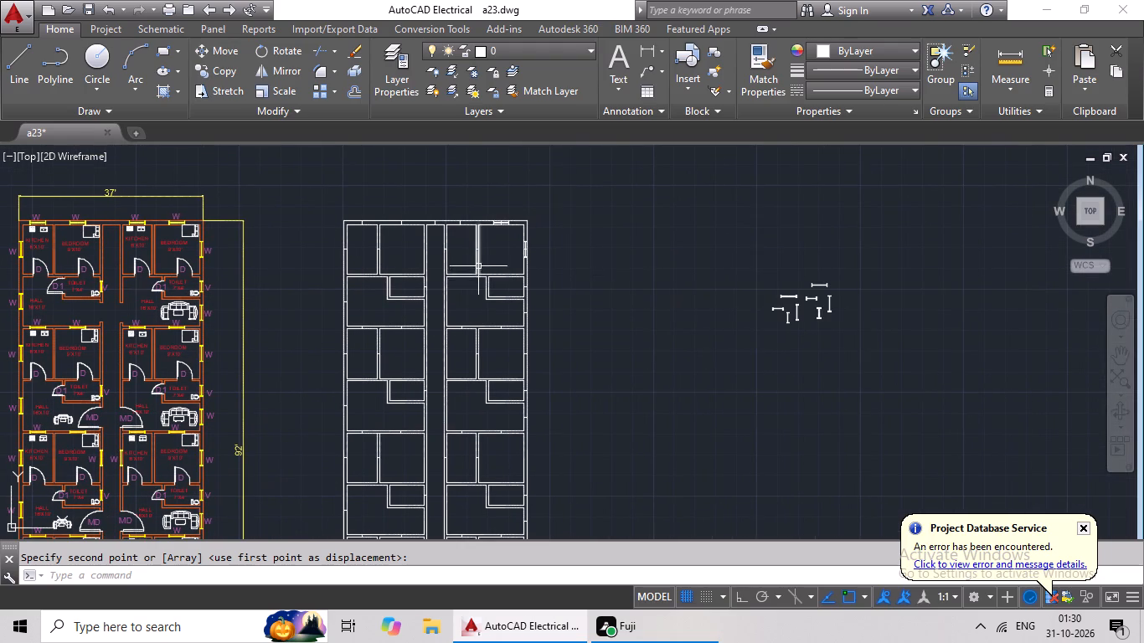
scroll(479, 265, "up", 3)
left_click(465, 199)
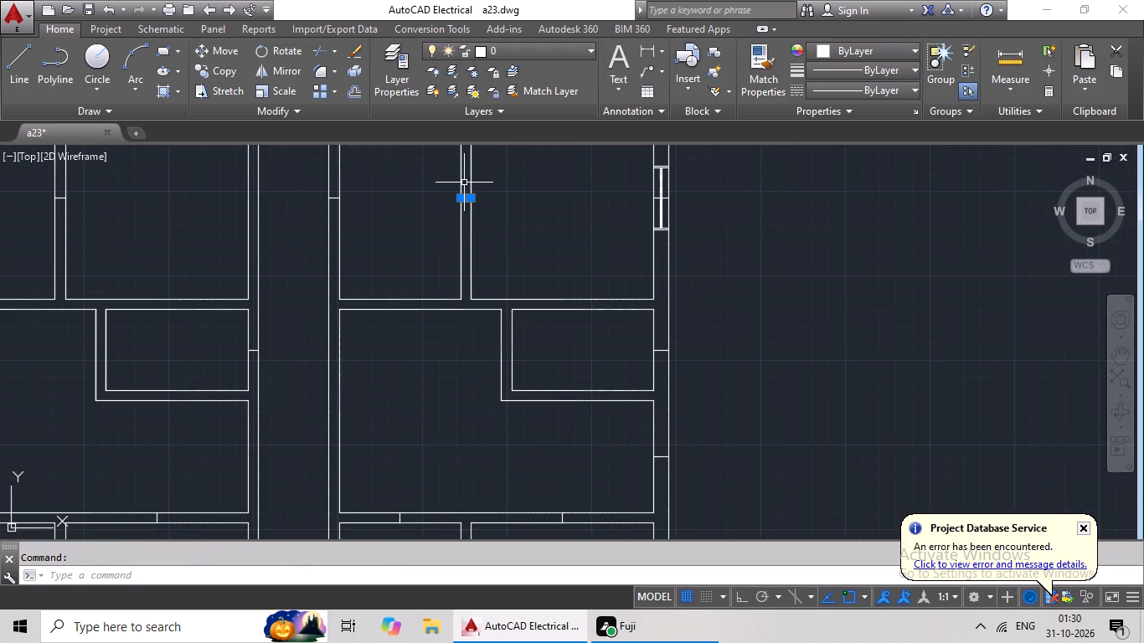
key("Delete")
scroll(523, 212, "down", 2)
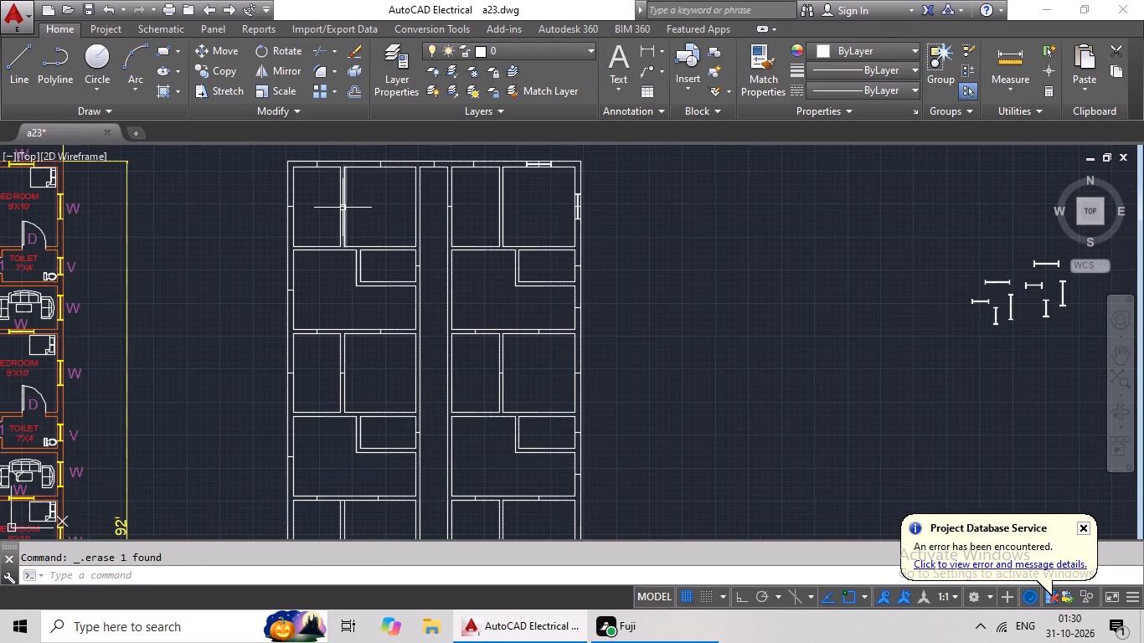
scroll(342, 207, "up", 2)
left_click(342, 207)
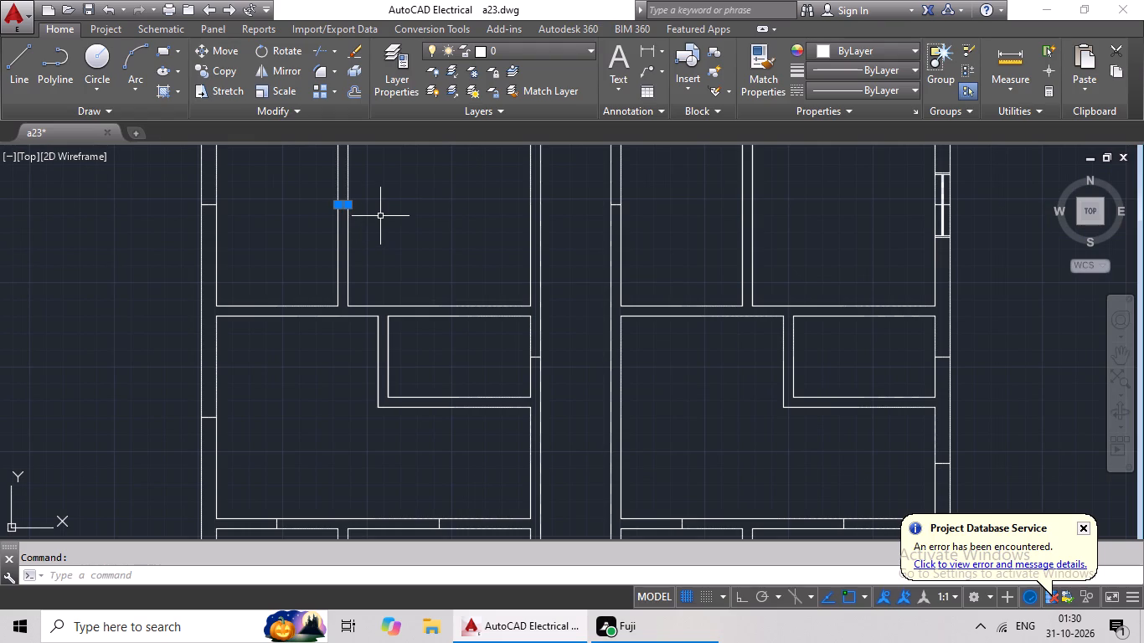
key("Delete")
Delete the short mark line in the kitchen-bedroom partition wall of the second row's left-hand unit.
scroll(424, 223, "down", 3)
middle_click_drag(430, 245, 451, 169)
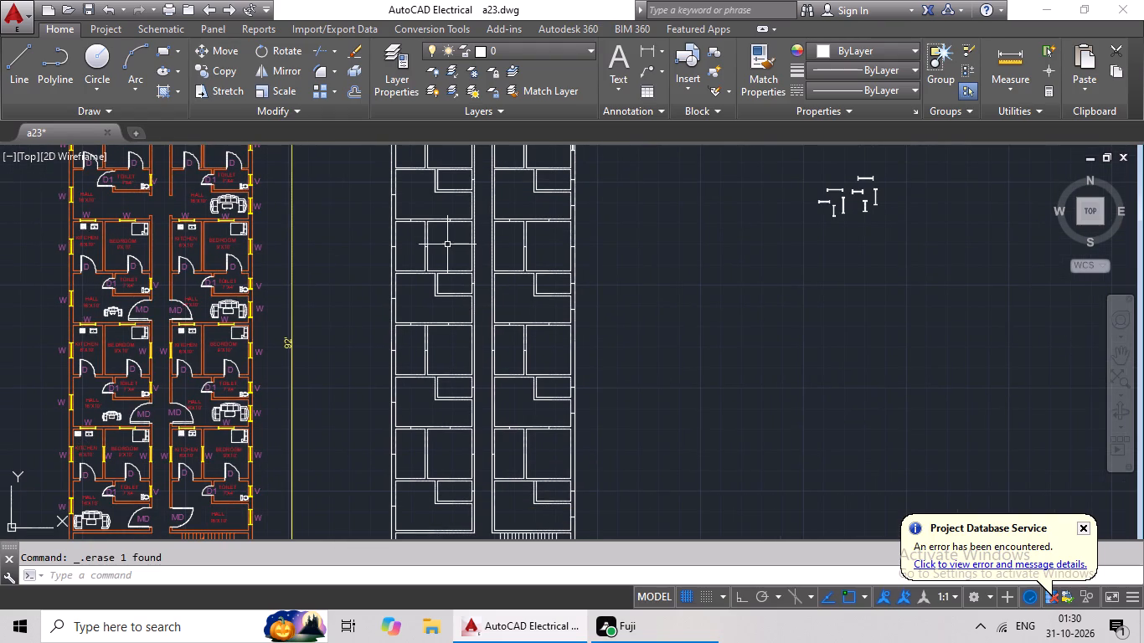
scroll(432, 251, "up", 3)
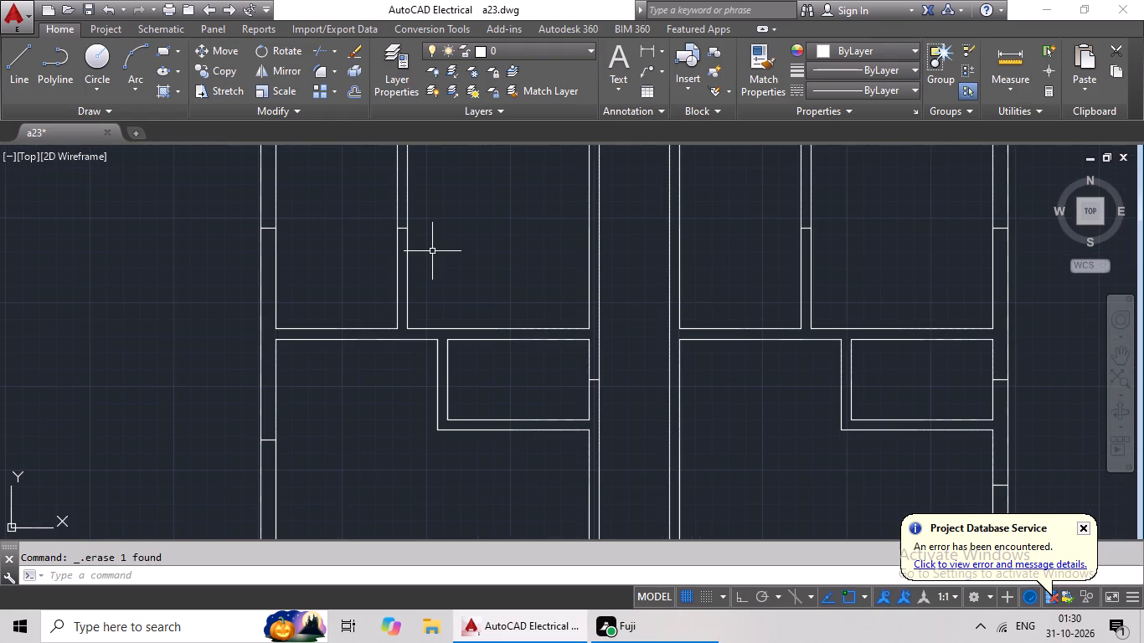
scroll(432, 251, "down", 1)
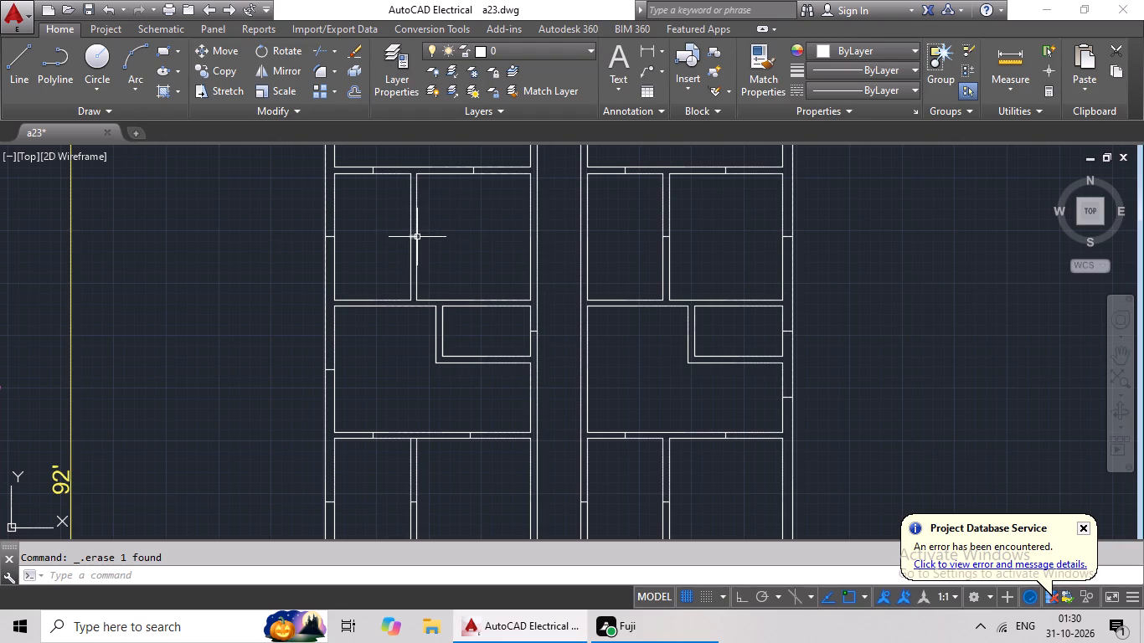
left_click(415, 238)
key("Delete")
Draw a short horizontal mark line across the corridor-side bedroom wall, at its midpoint, in the second row's left-hand unit.
left_click_drag(9, 56, 33, 74)
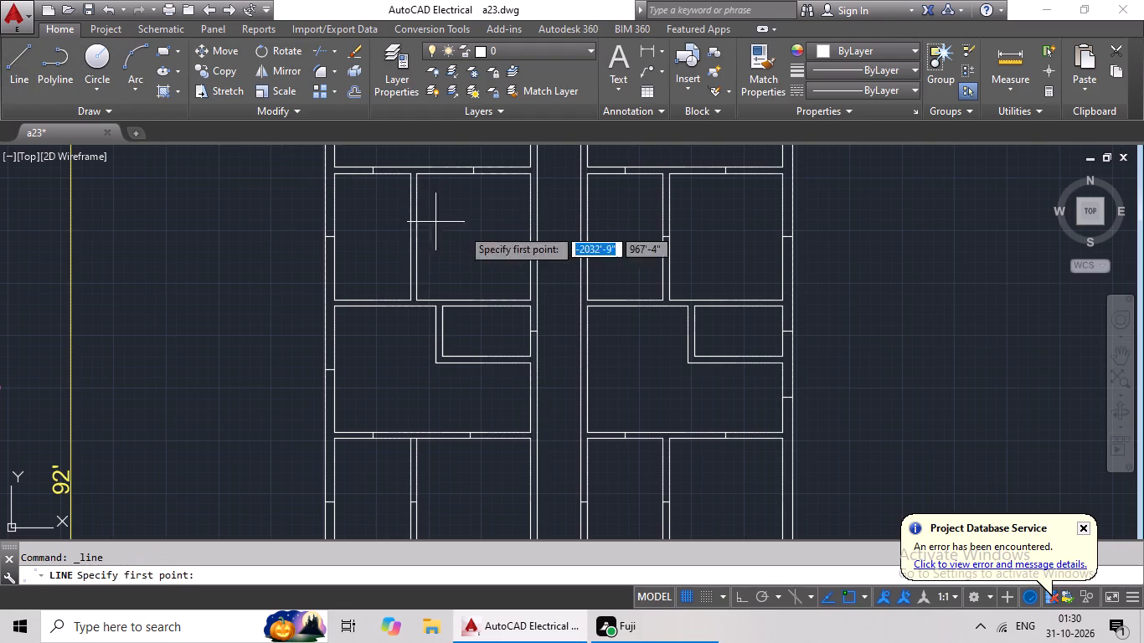
scroll(530, 232, "up", 1)
left_click(528, 237)
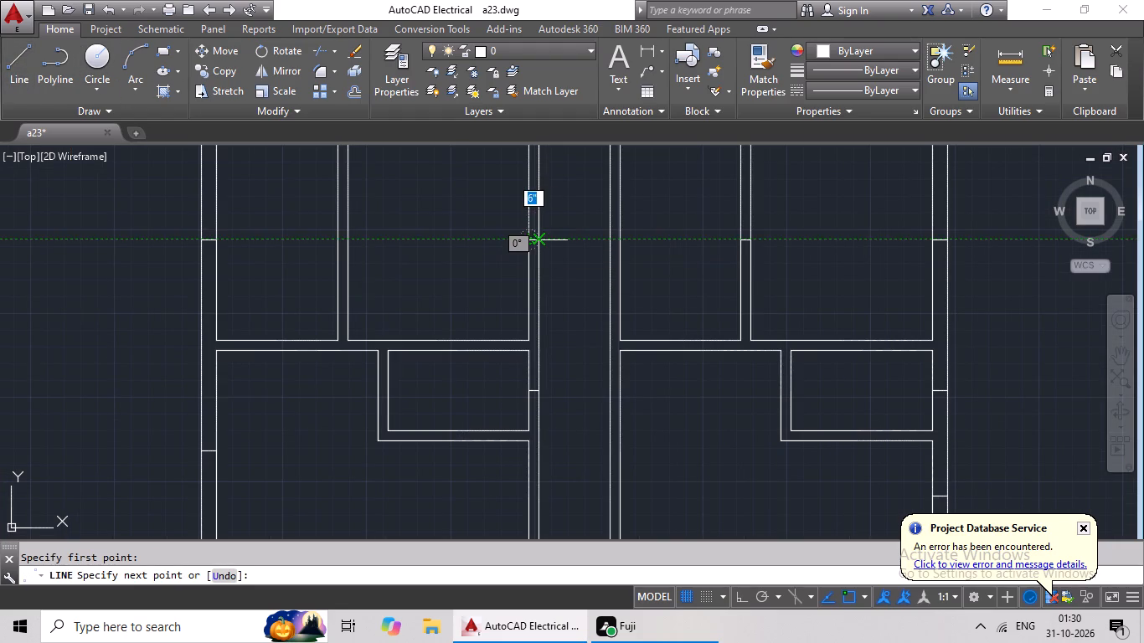
left_click_drag(539, 241, 549, 238)
key("Escape")
scroll(586, 222, "down", 2)
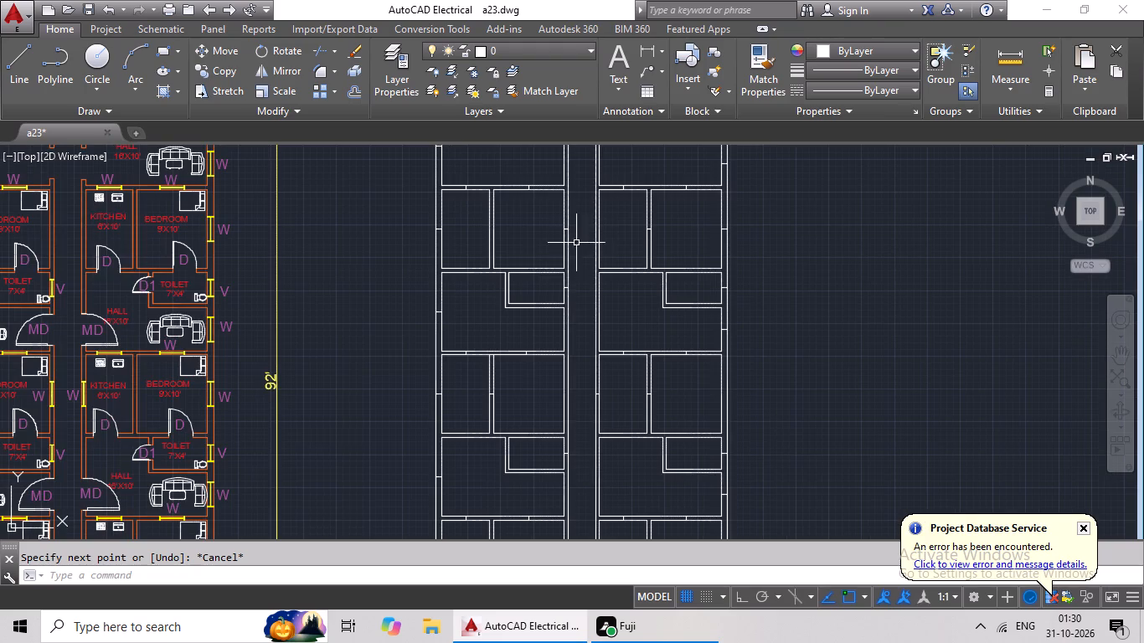
Delete the short mark line in the kitchen-bedroom partition wall of the second row's right-hand unit.
scroll(658, 244, "up", 3)
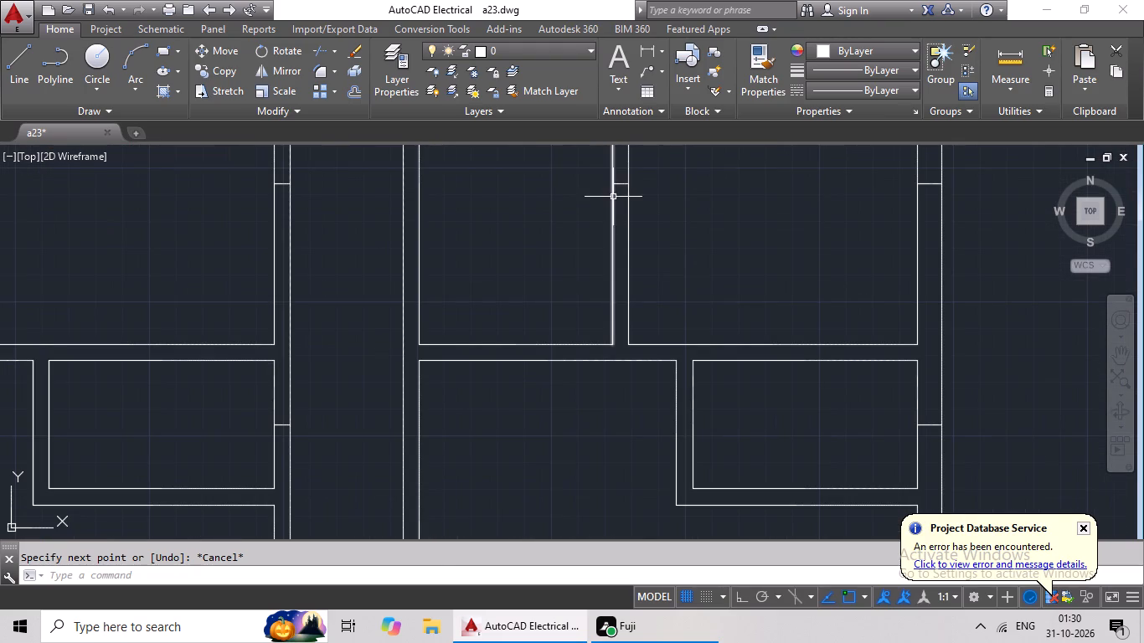
left_click(619, 186)
key("Delete")
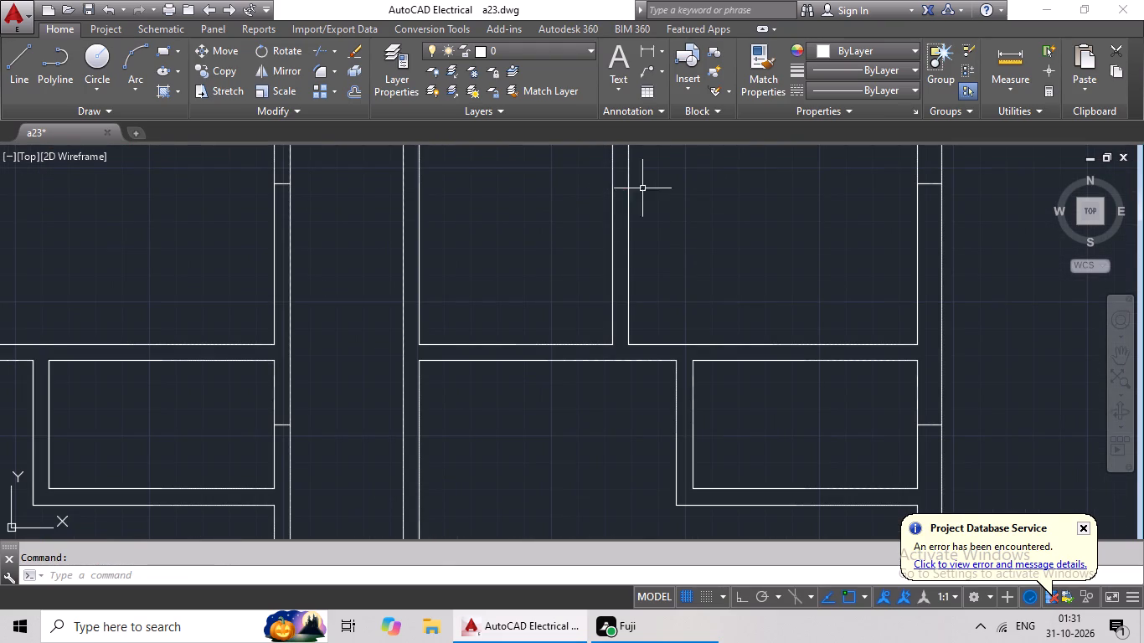
Delete the short mark line in the corridor-side kitchen wall of the third row's right-hand unit.
scroll(700, 197, "down", 3)
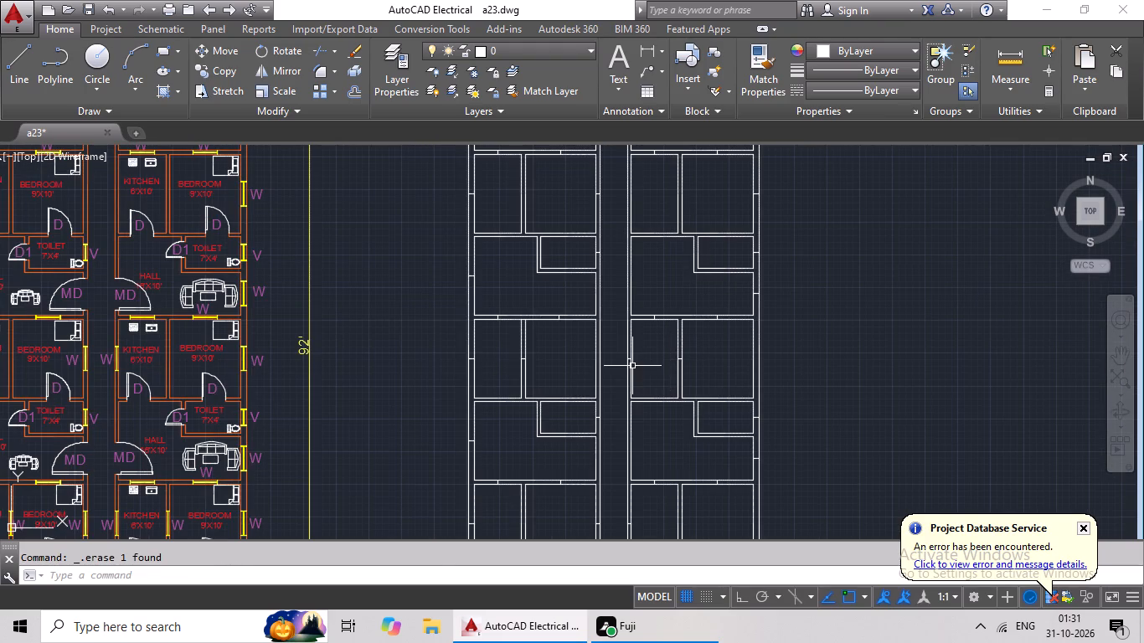
scroll(630, 366, "up", 2)
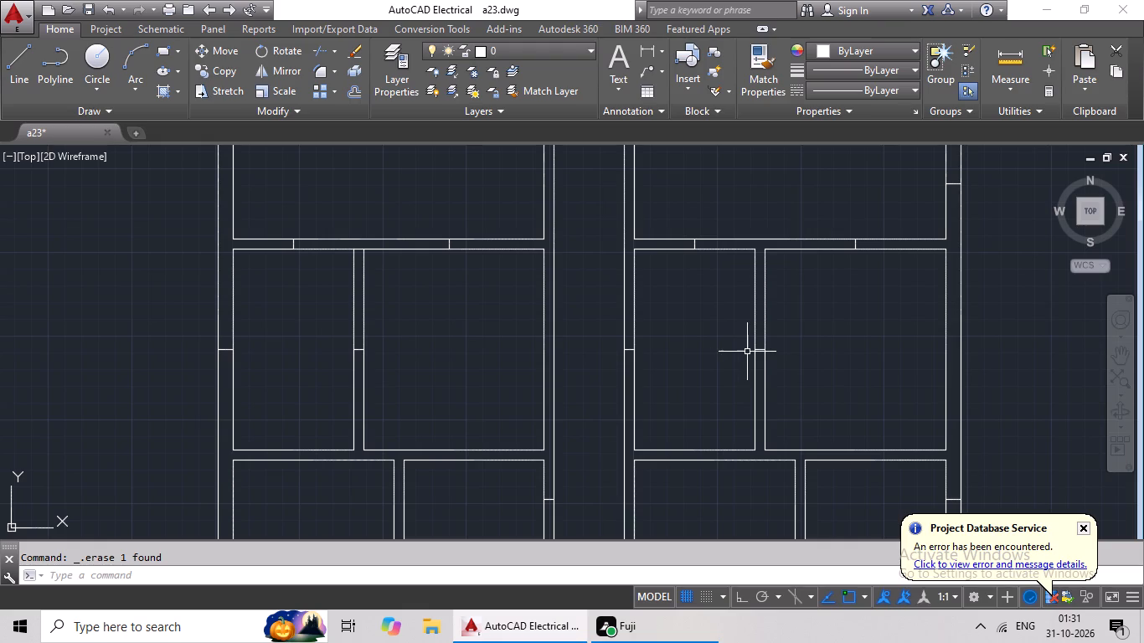
left_click(628, 351)
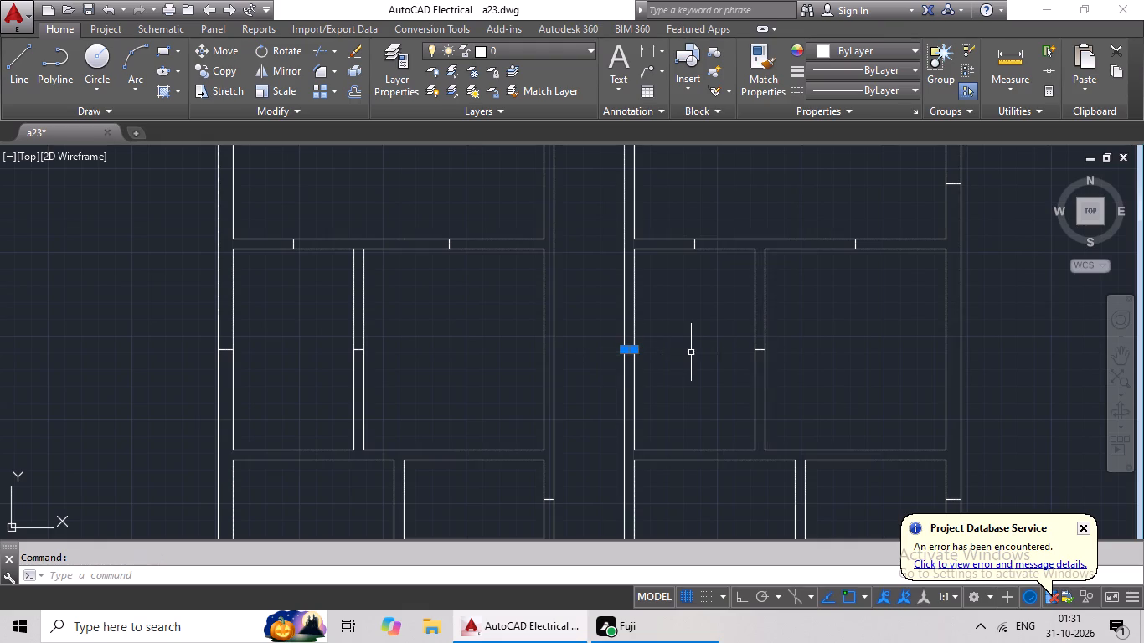
key("Delete")
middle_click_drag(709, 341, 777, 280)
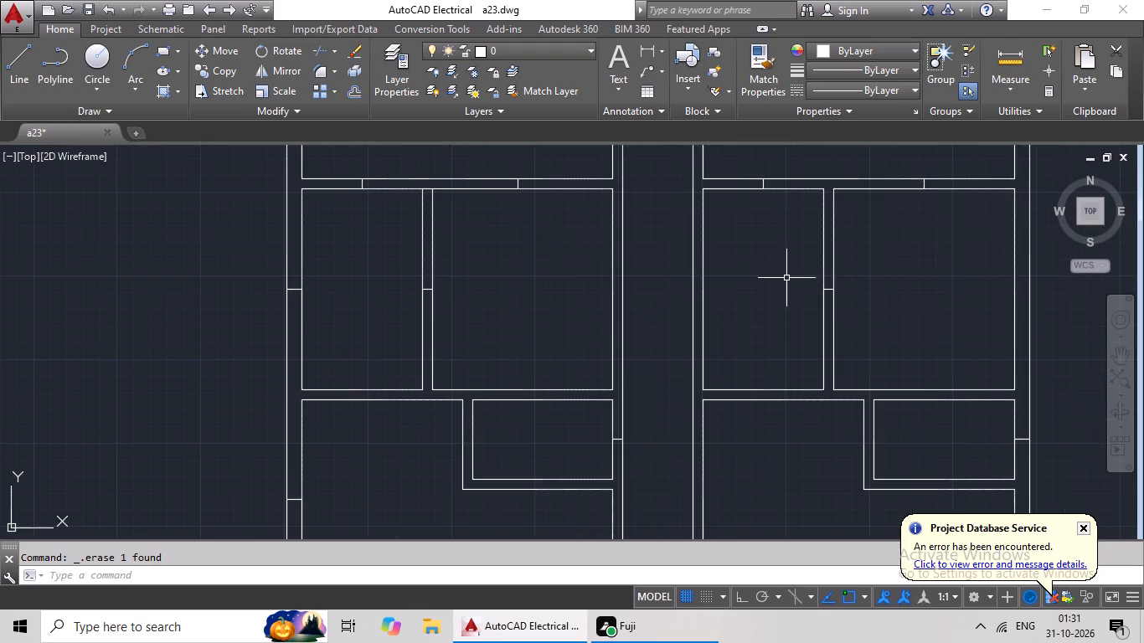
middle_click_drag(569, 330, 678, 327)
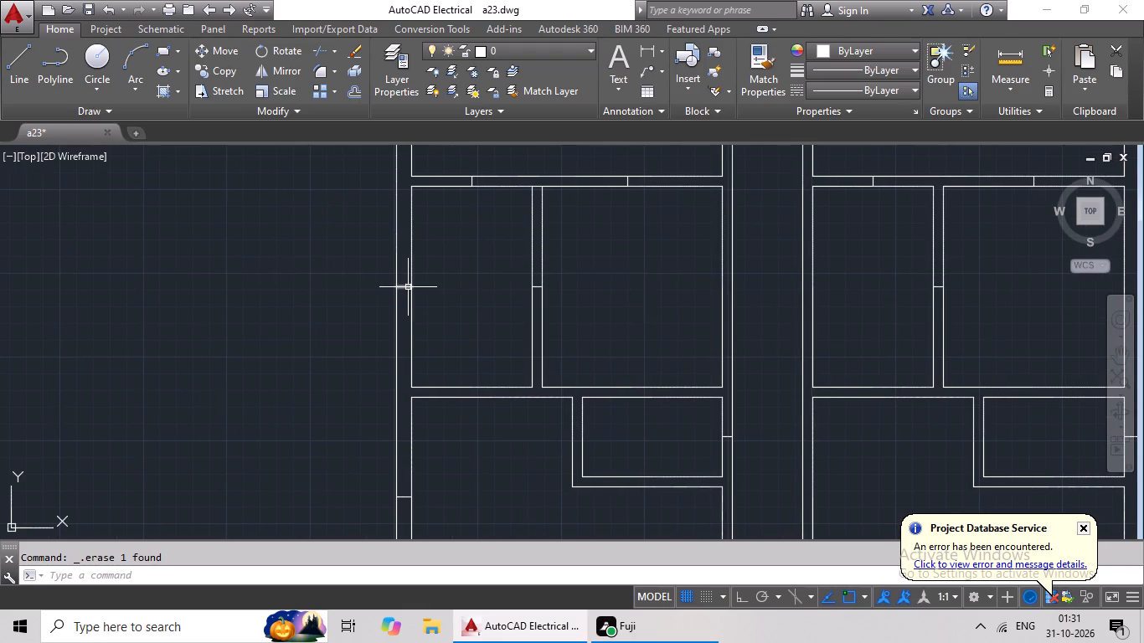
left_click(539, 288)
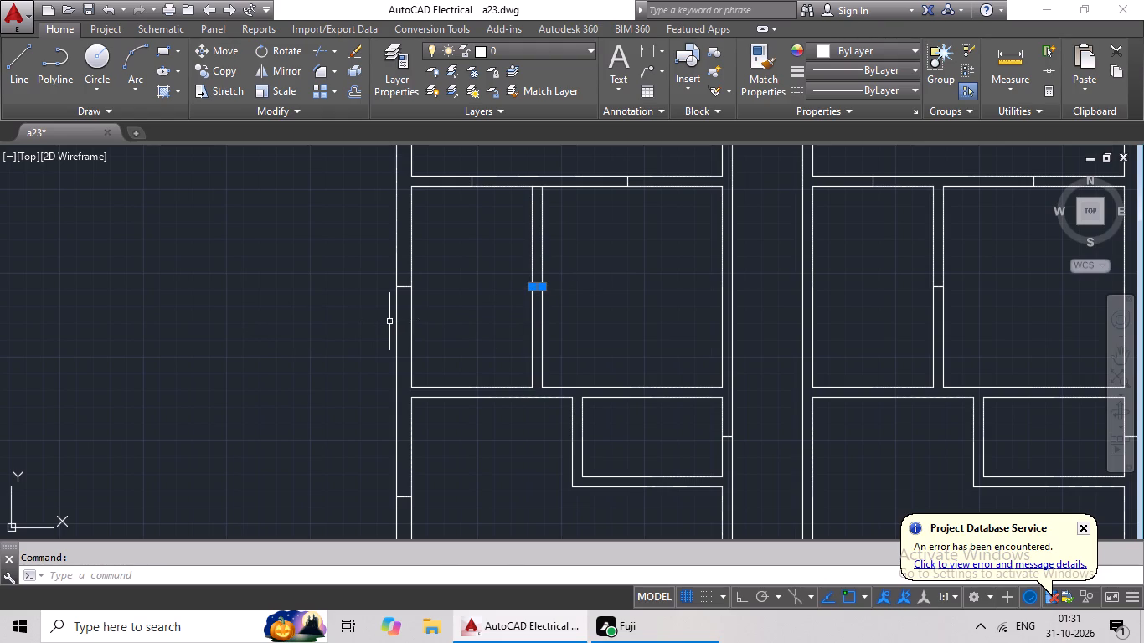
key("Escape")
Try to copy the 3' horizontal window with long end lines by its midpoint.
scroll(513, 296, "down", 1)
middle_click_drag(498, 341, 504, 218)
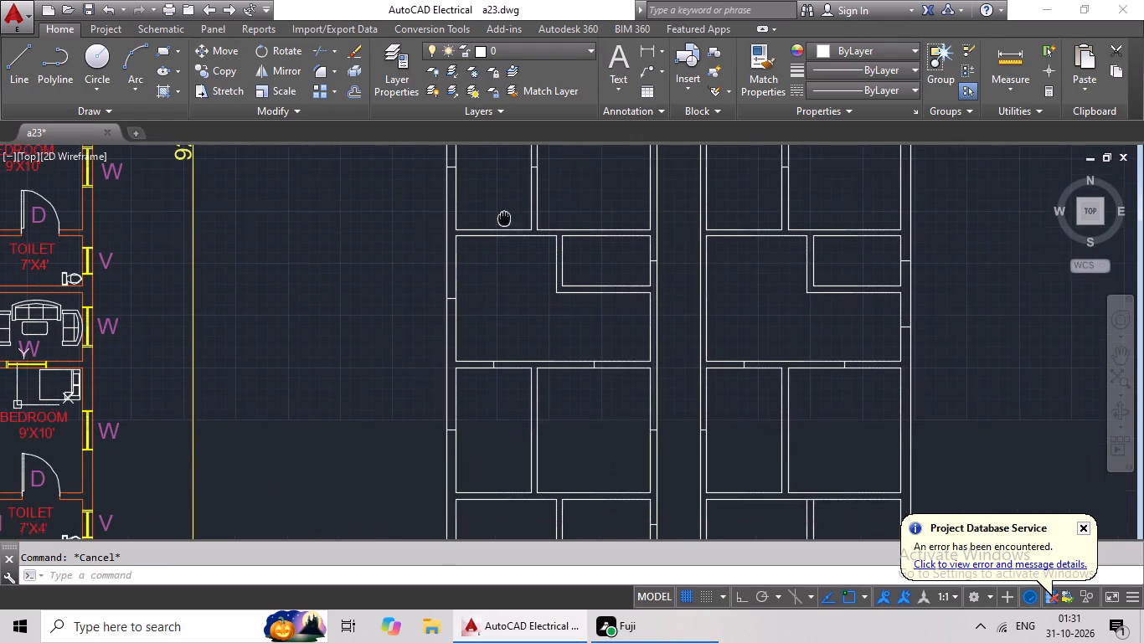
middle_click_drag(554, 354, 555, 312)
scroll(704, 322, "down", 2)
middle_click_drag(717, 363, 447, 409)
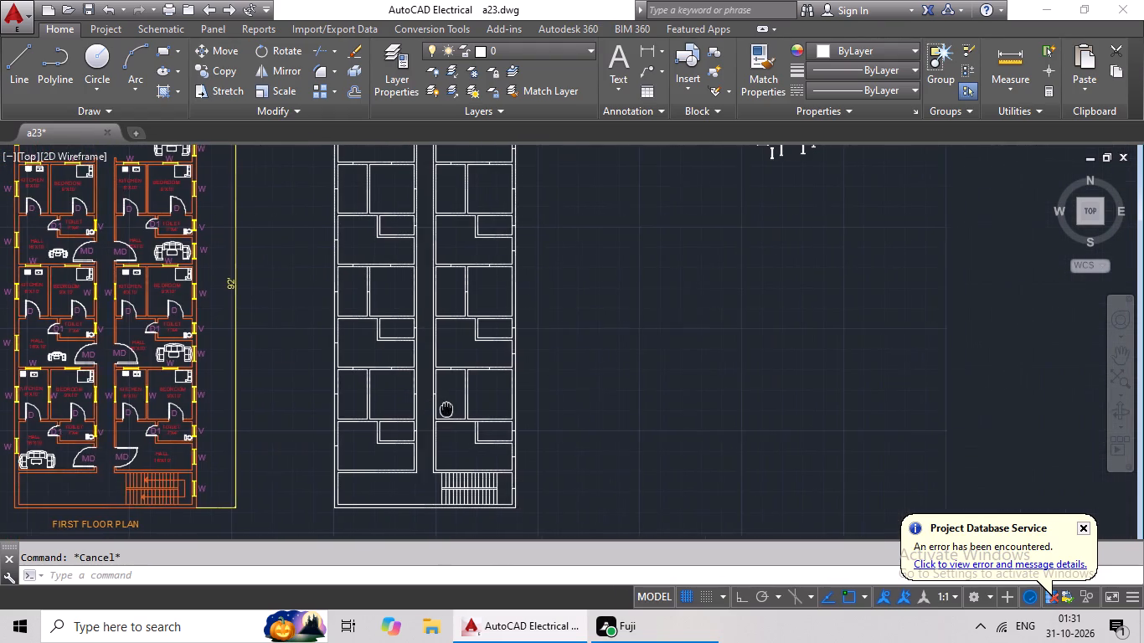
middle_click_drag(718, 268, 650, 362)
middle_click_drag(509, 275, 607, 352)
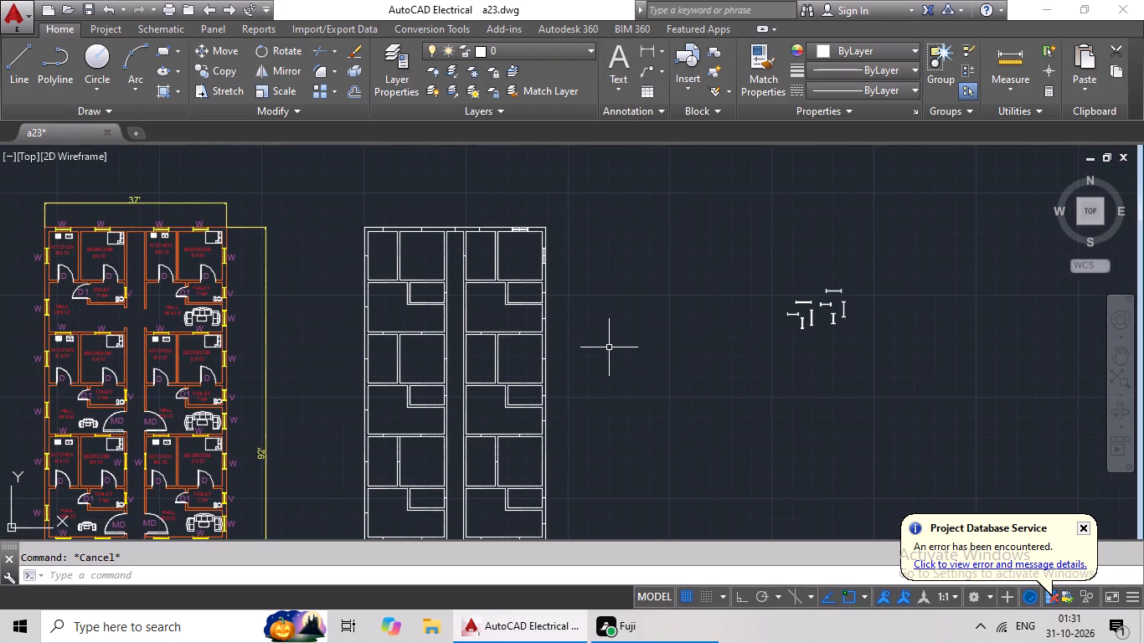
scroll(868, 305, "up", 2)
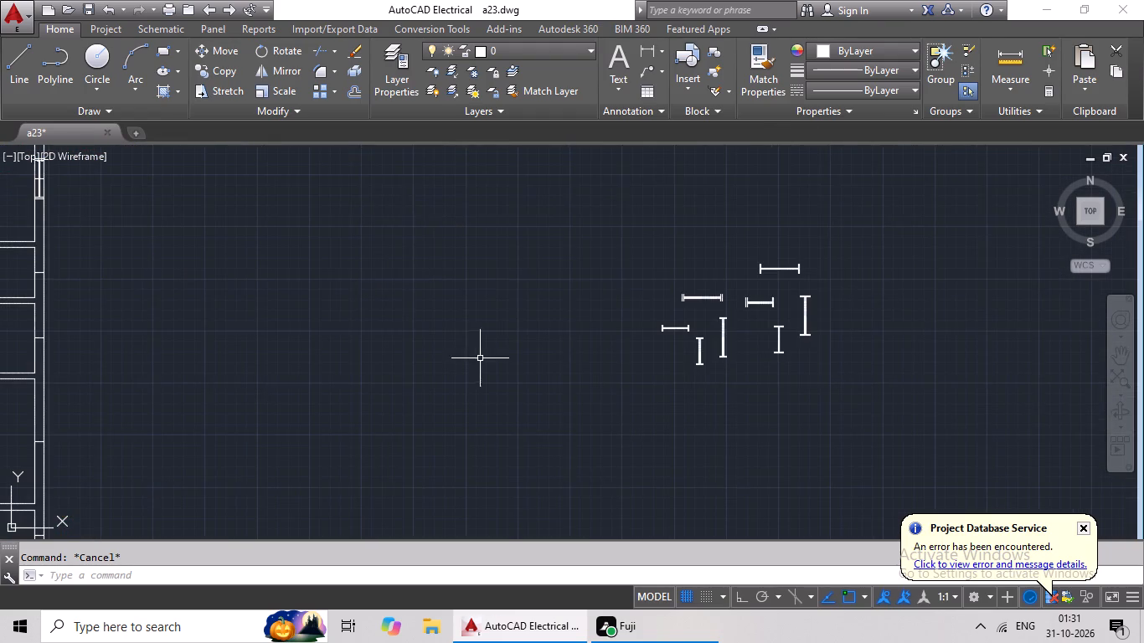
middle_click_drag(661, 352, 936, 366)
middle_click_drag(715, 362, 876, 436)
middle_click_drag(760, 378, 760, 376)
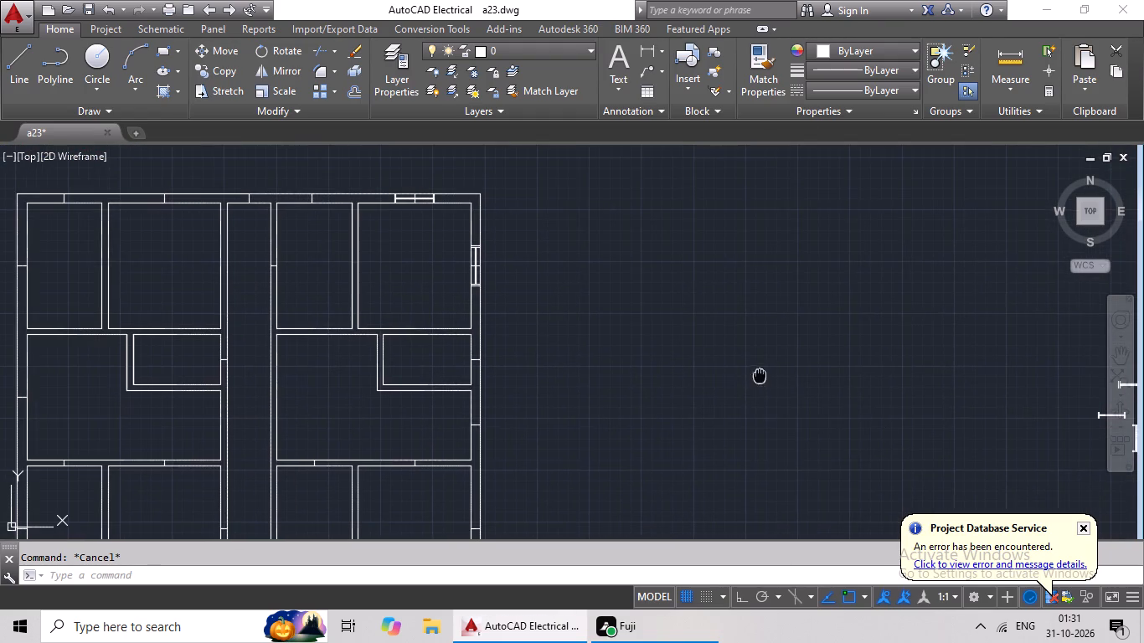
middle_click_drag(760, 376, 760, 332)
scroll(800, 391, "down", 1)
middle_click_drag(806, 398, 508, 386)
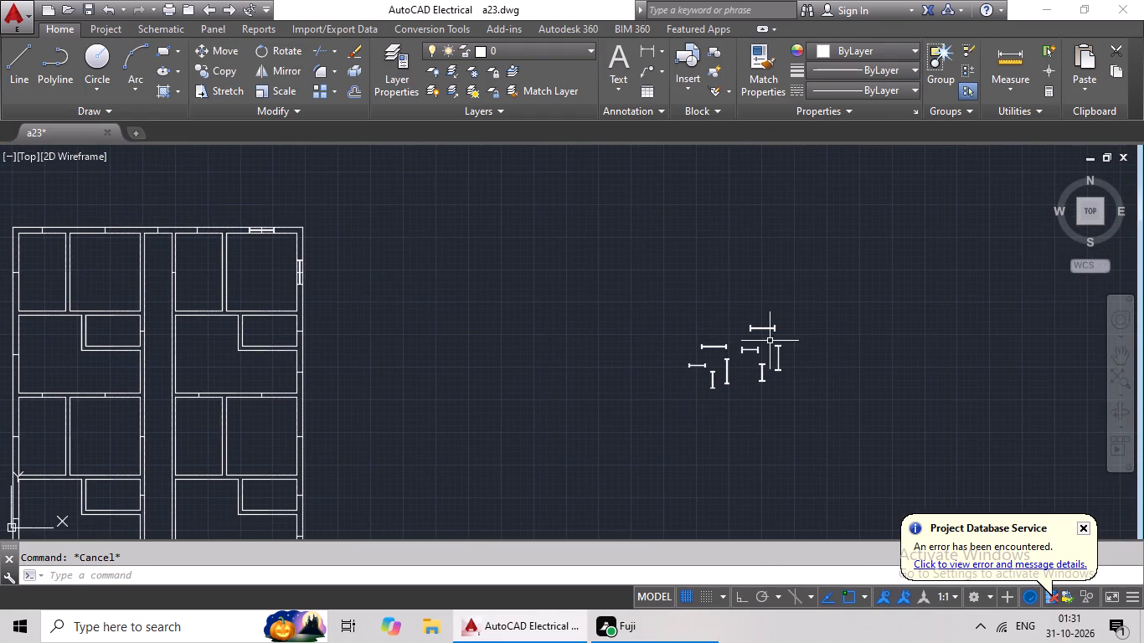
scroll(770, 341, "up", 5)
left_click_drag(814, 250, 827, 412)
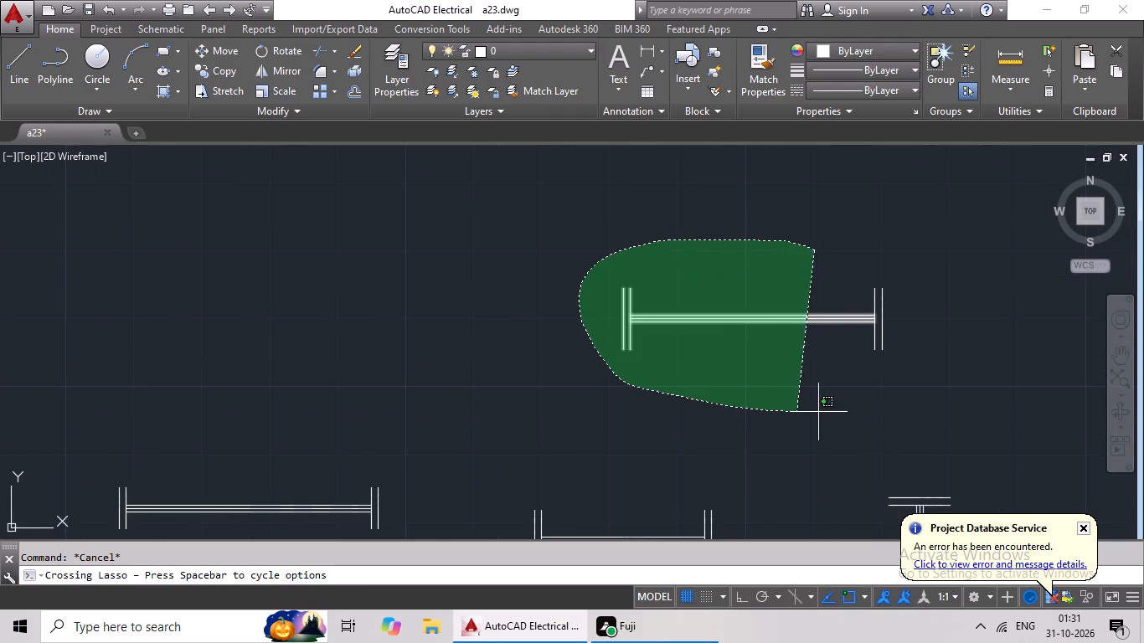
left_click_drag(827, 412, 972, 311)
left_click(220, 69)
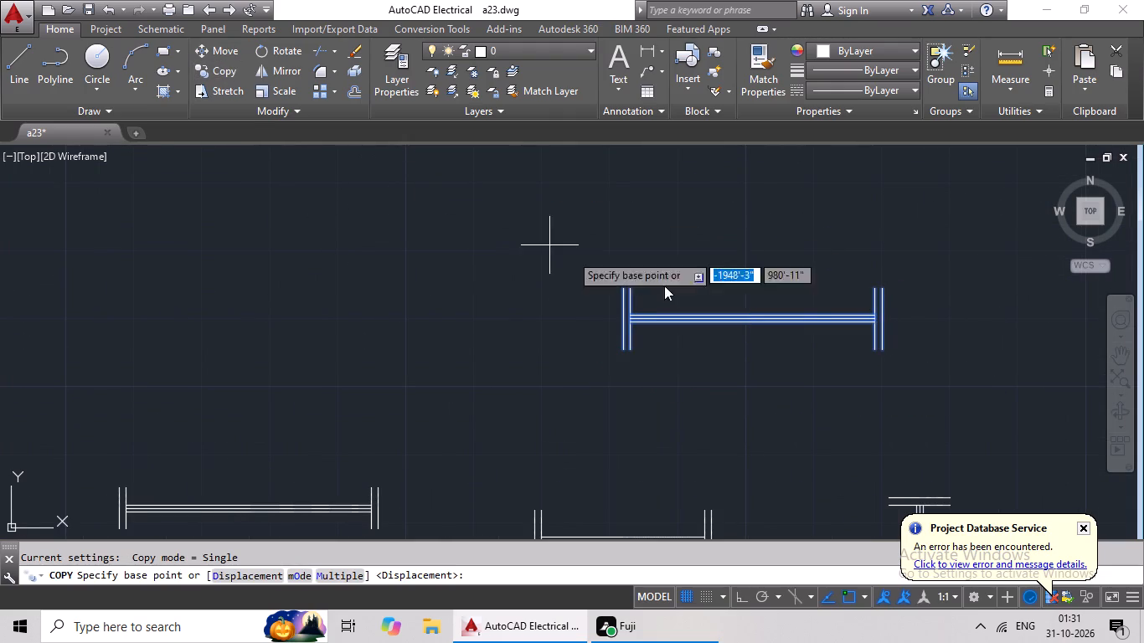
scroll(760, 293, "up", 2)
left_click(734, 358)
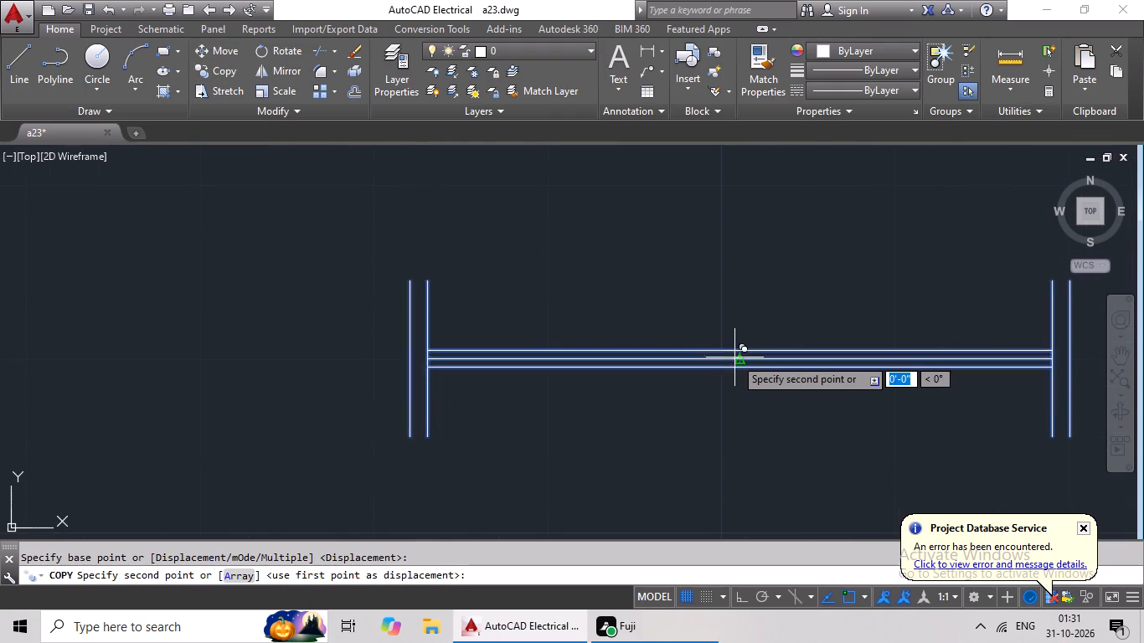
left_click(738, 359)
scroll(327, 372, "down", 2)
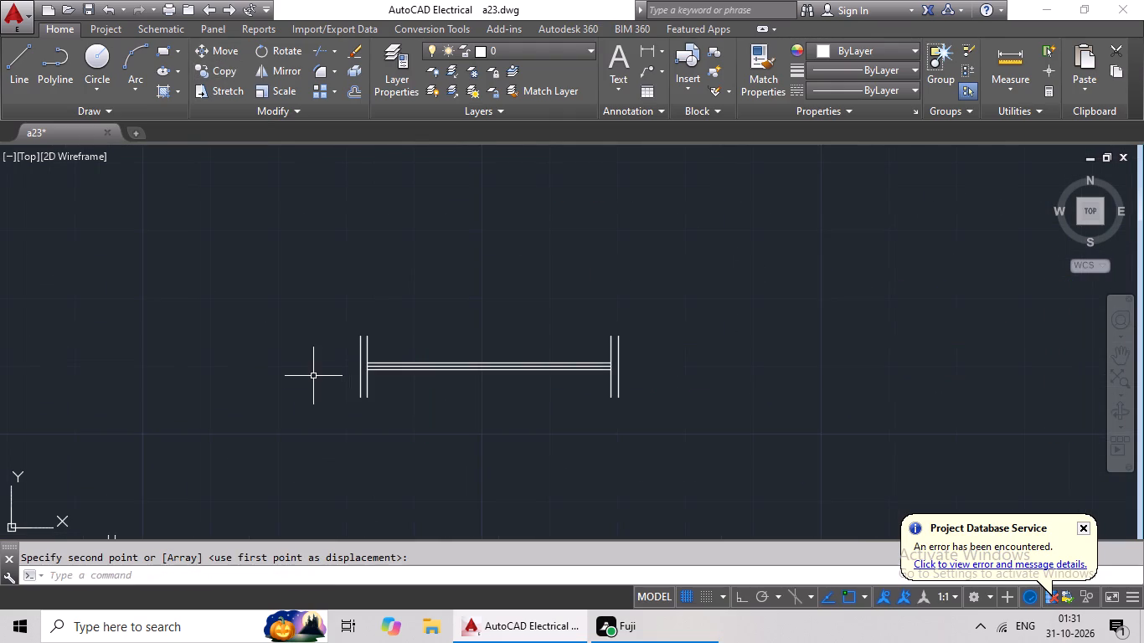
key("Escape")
Copy the 3' horizontal window with long end lines by its midpoint onto the top wall mark of the top row's right-hand kitchen.
left_click_drag(394, 272, 745, 336)
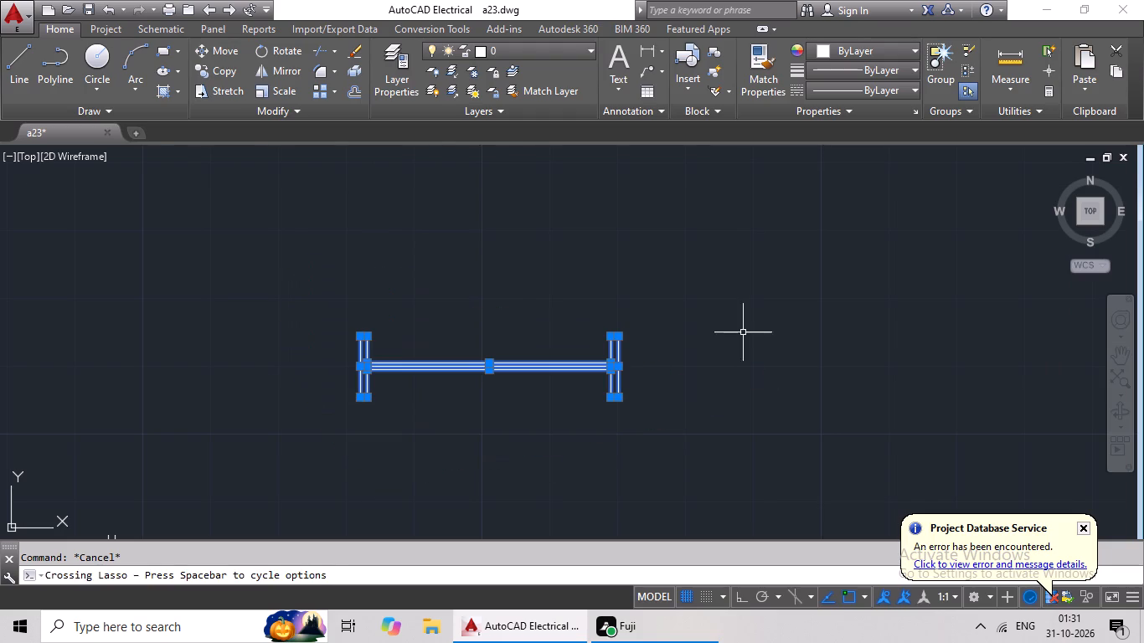
left_click(197, 64)
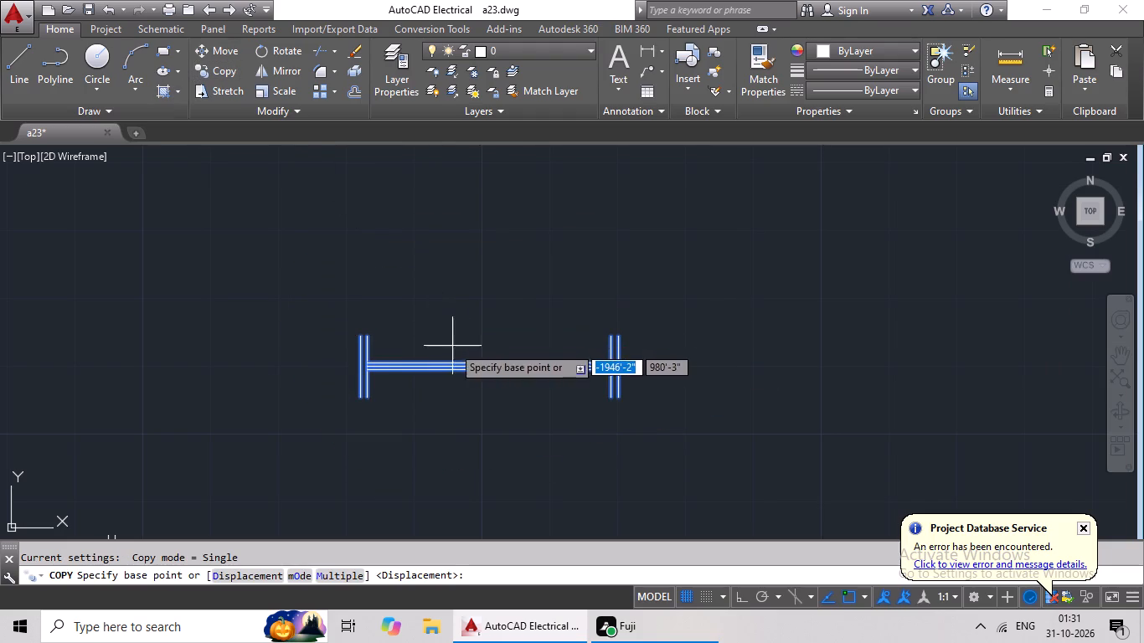
scroll(499, 370, "up", 3)
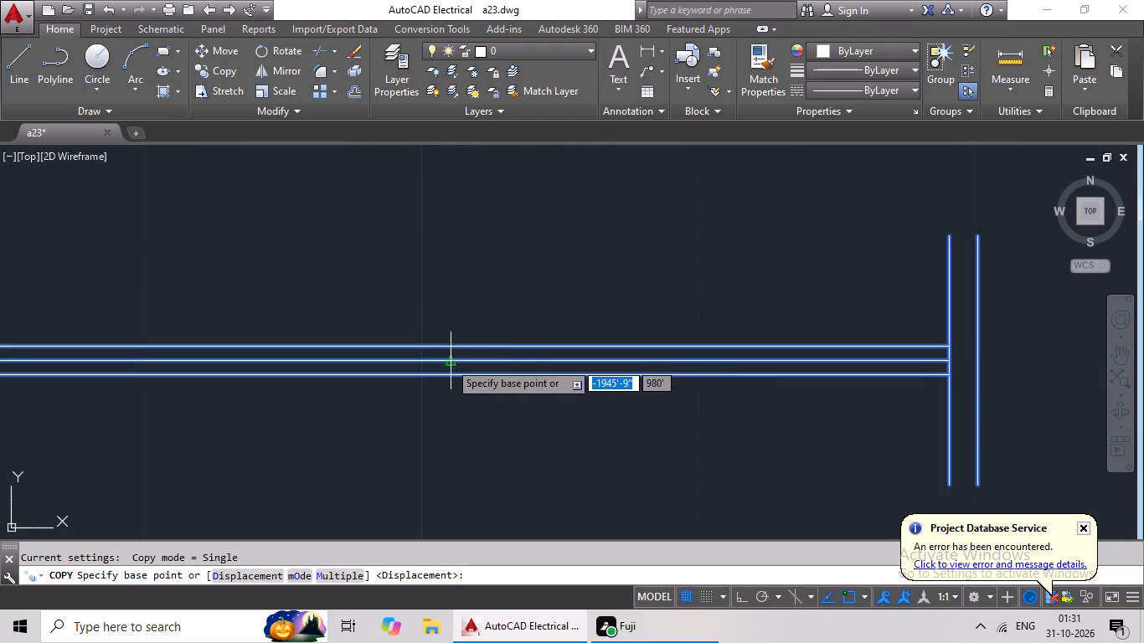
left_click(449, 362)
scroll(167, 364, "down", 4)
middle_click_drag(147, 336, 384, 324)
scroll(140, 353, "down", 2)
middle_click_drag(142, 354, 428, 375)
middle_click_drag(102, 373, 549, 363)
middle_click_drag(233, 289, 611, 287)
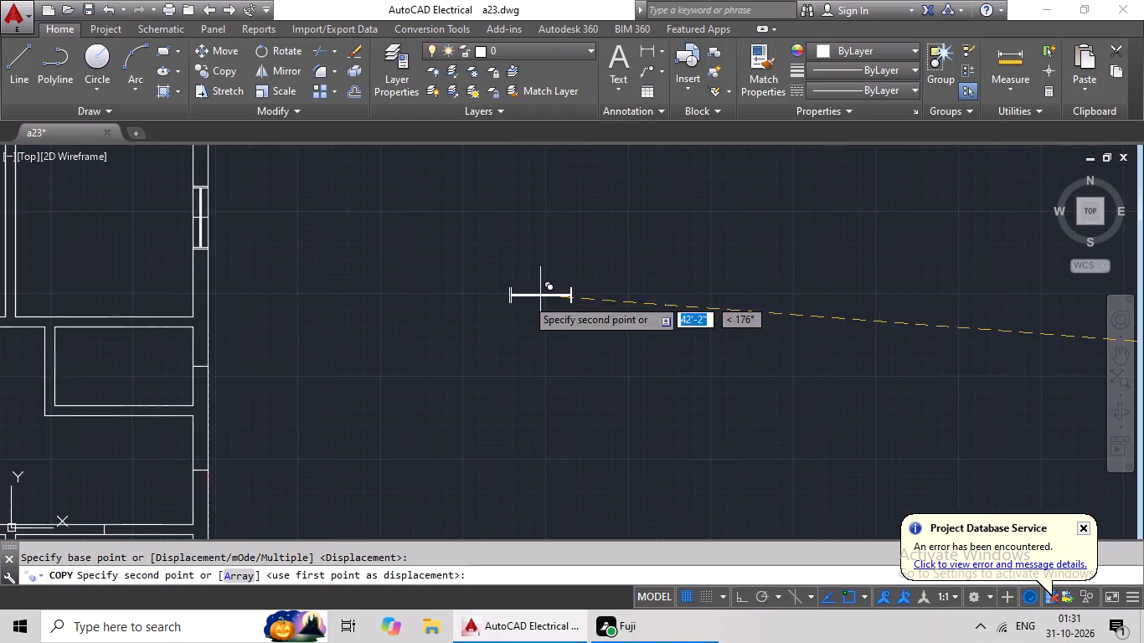
scroll(508, 304, "down", 2)
middle_click_drag(441, 290, 466, 357)
scroll(342, 302, "up", 3)
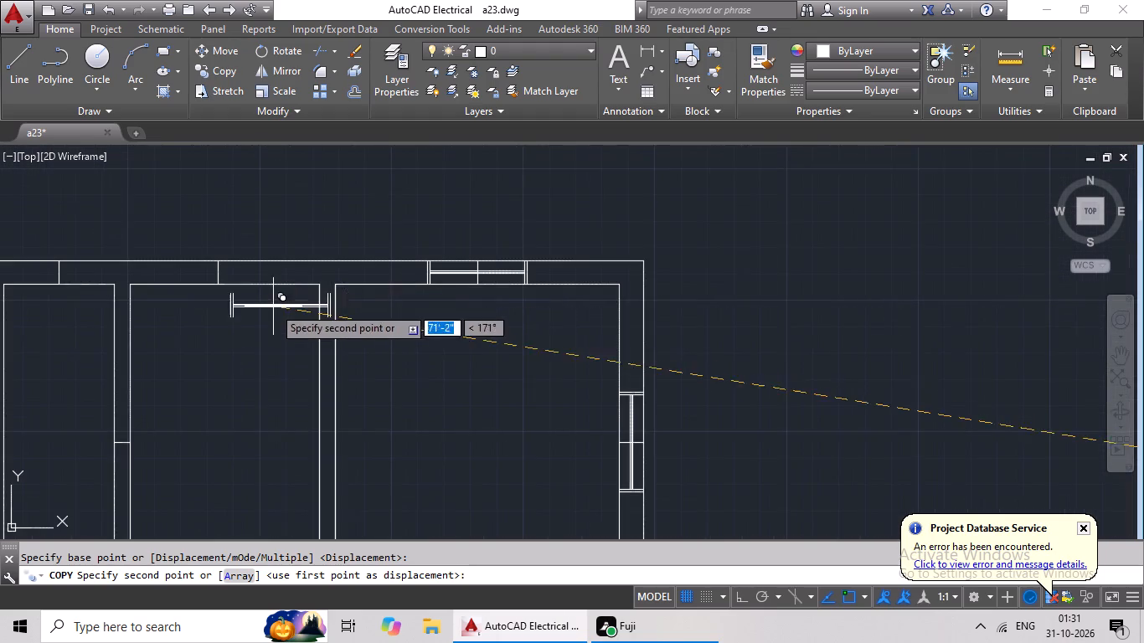
scroll(231, 276, "up", 2)
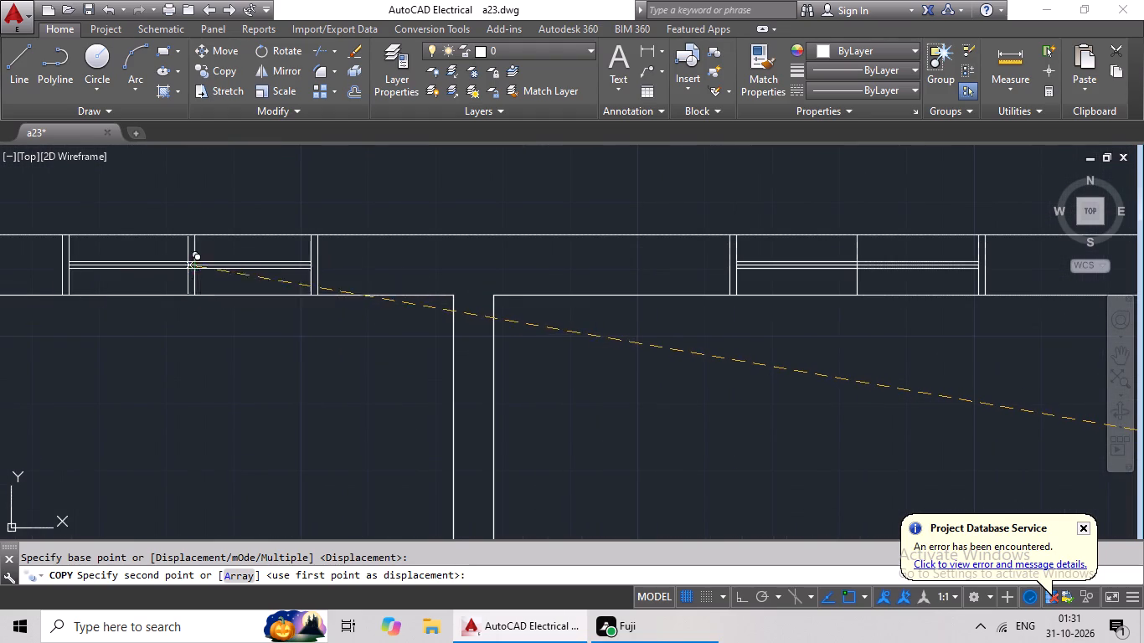
left_click(190, 267)
Copy the 3' vertical window with short end lines by its midpoint onto the corridor-side wall mark of the top row's right-hand kitchen.
scroll(365, 280, "down", 3)
middle_click_drag(403, 345, 553, 244)
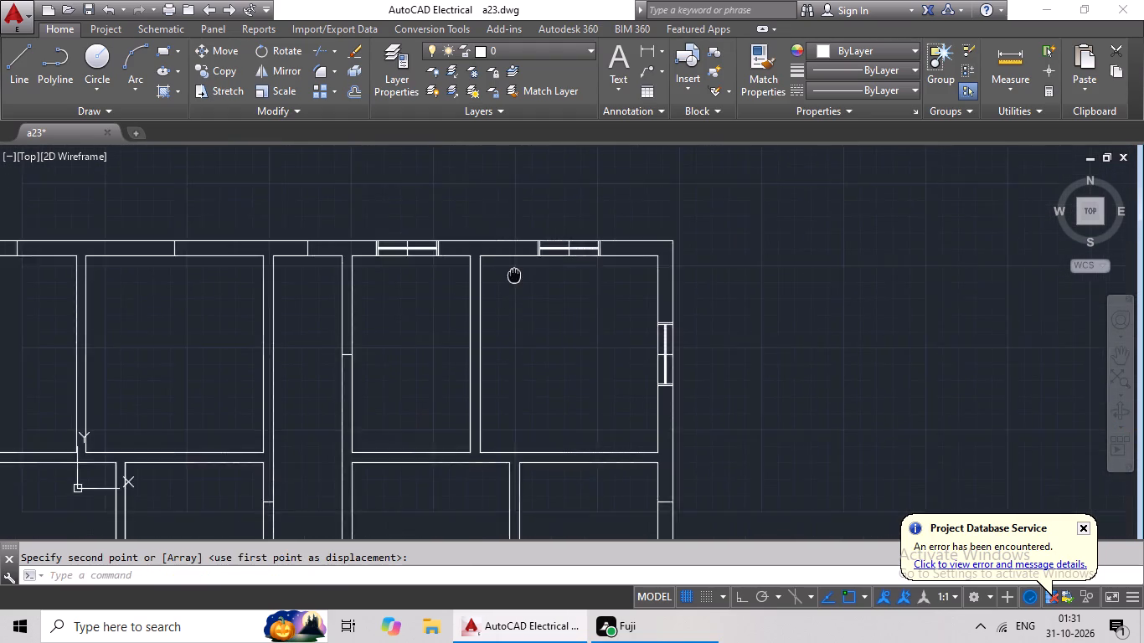
scroll(640, 319, "down", 2)
middle_click_drag(712, 326, 554, 265)
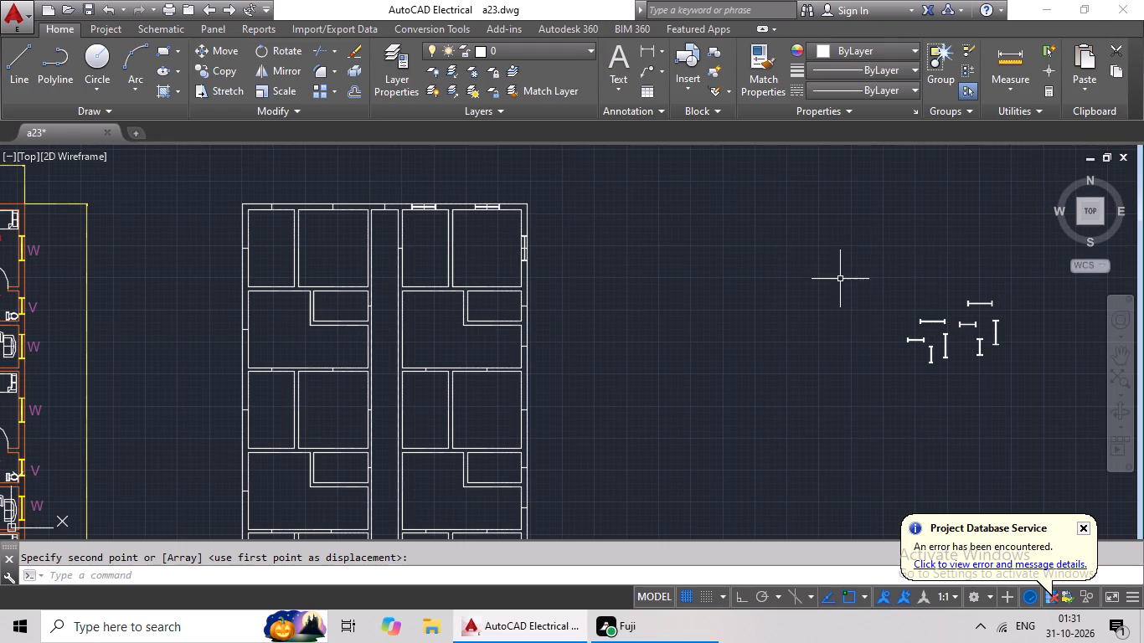
middle_click_drag(874, 388, 564, 352)
scroll(662, 298, "up", 4)
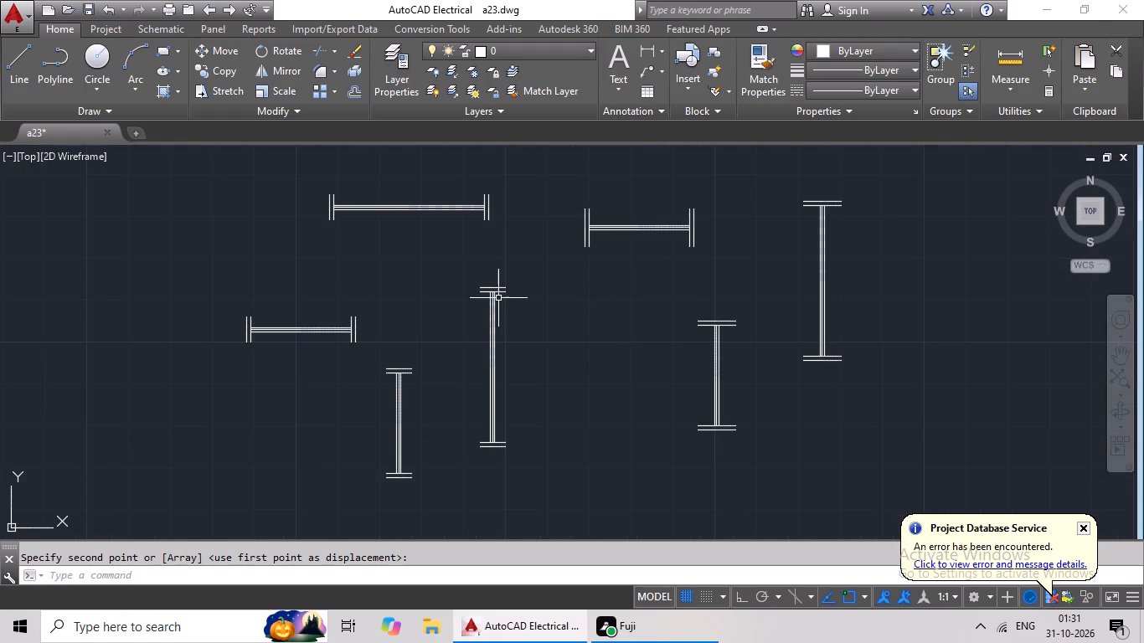
left_click_drag(518, 276, 586, 447)
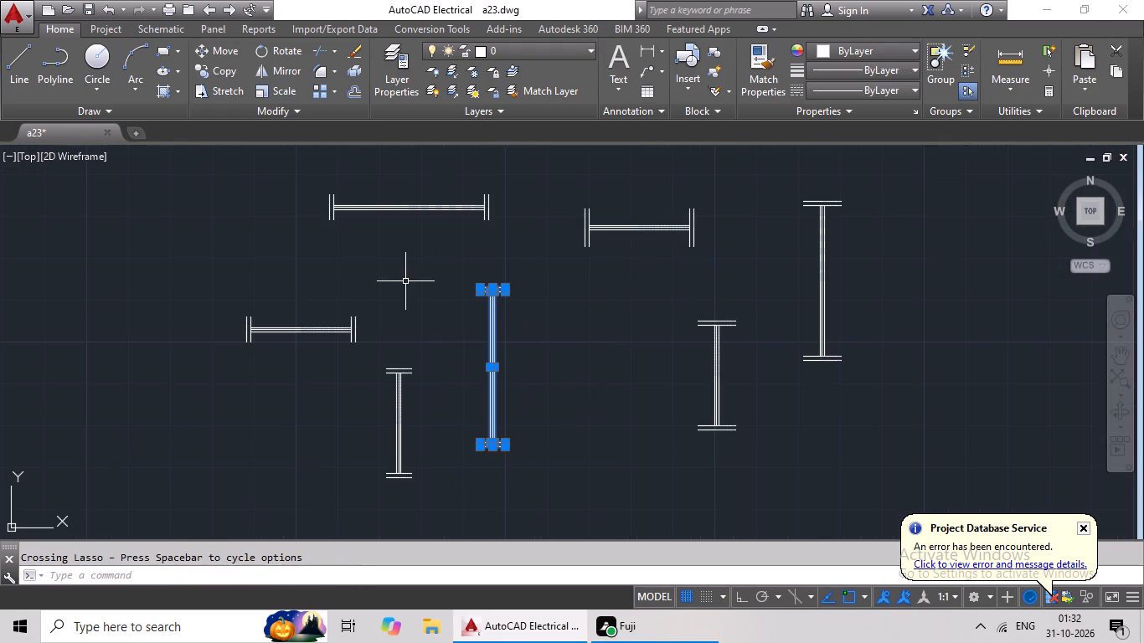
left_click(234, 68)
scroll(508, 378, "up", 1)
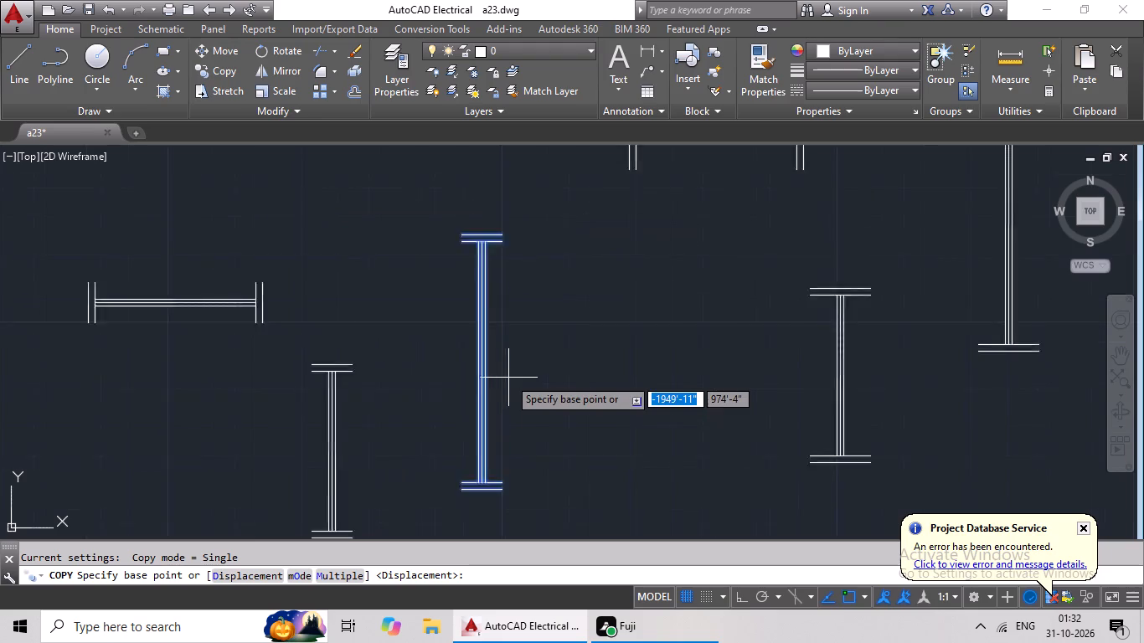
scroll(508, 378, "up", 1)
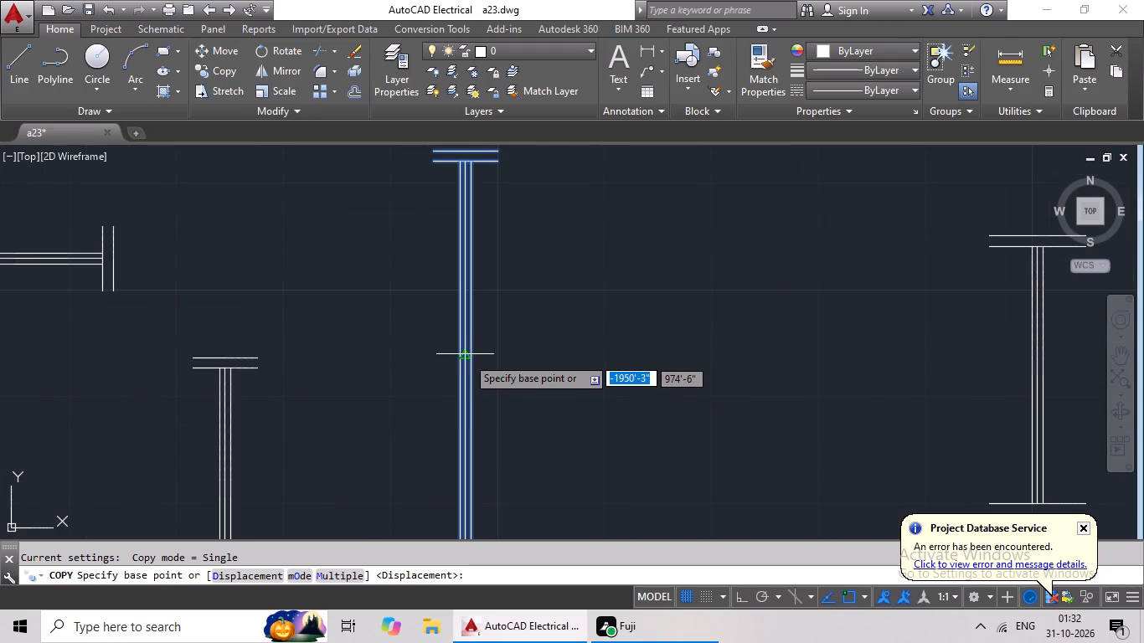
left_click(466, 354)
scroll(173, 394, "down", 3)
middle_click_drag(173, 392, 715, 283)
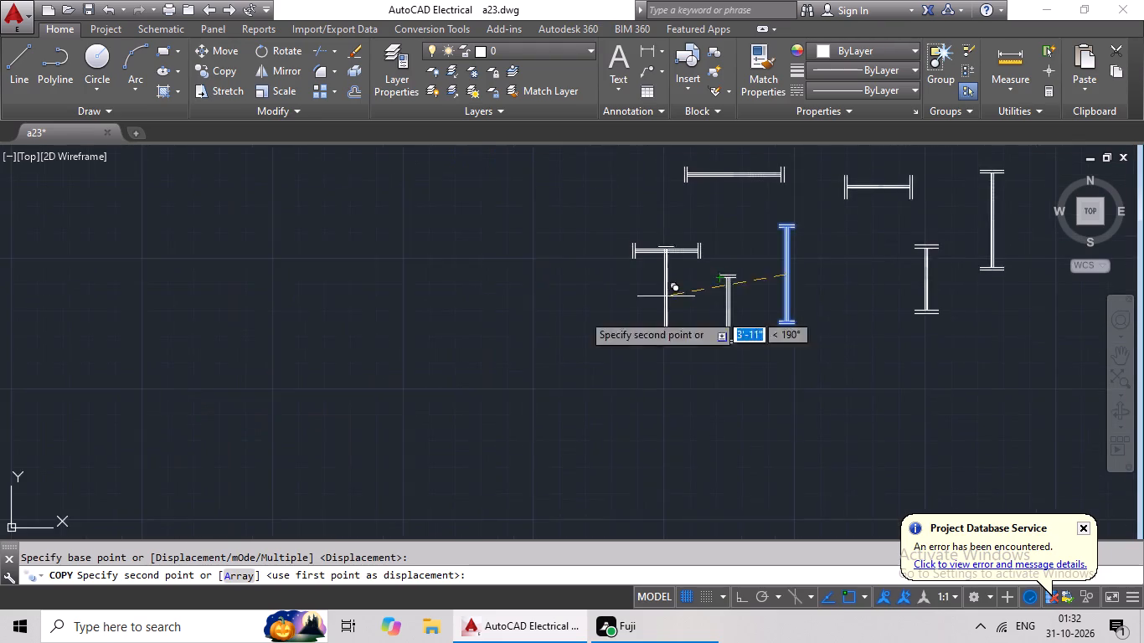
scroll(405, 366, "down", 2)
middle_click_drag(327, 374, 600, 332)
scroll(224, 344, "down", 1)
middle_click_drag(224, 344, 510, 369)
middle_click_drag(405, 342, 541, 363)
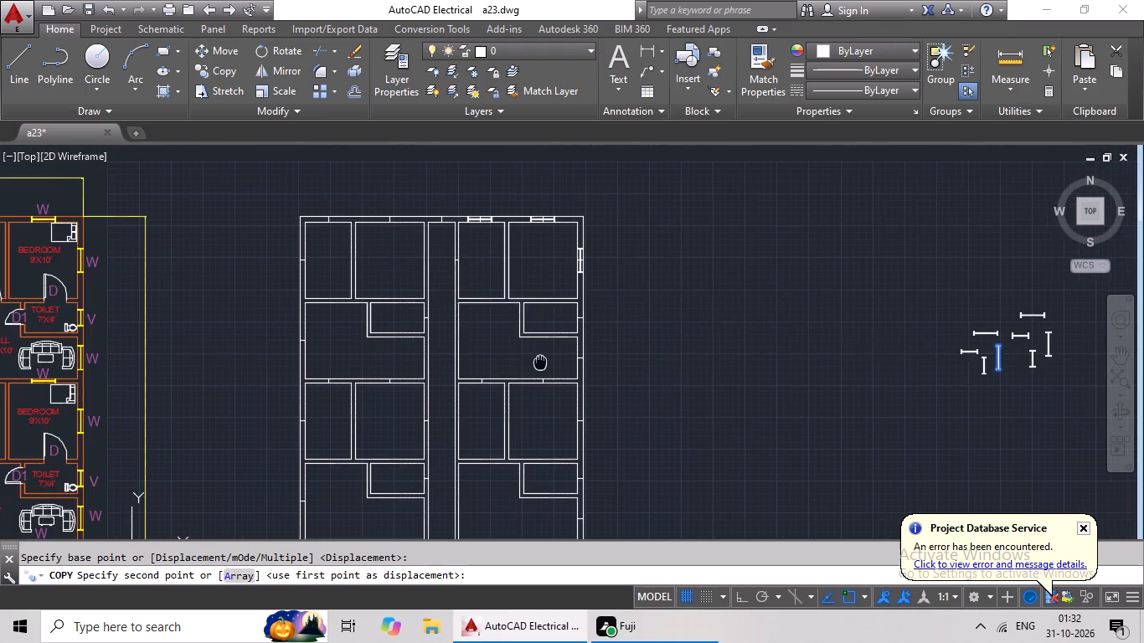
scroll(470, 245, "up", 4)
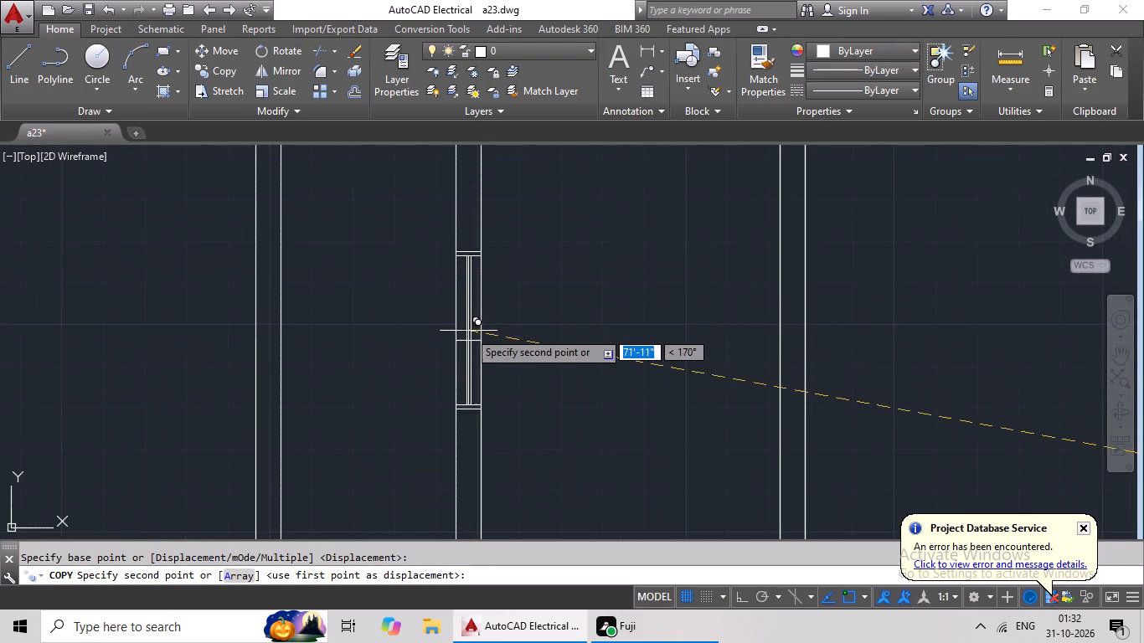
left_click(472, 344)
Delete the short mark line in the top wall of the corridor between the top row's units.
scroll(575, 316, "down", 2)
middle_click_drag(583, 321, 463, 325)
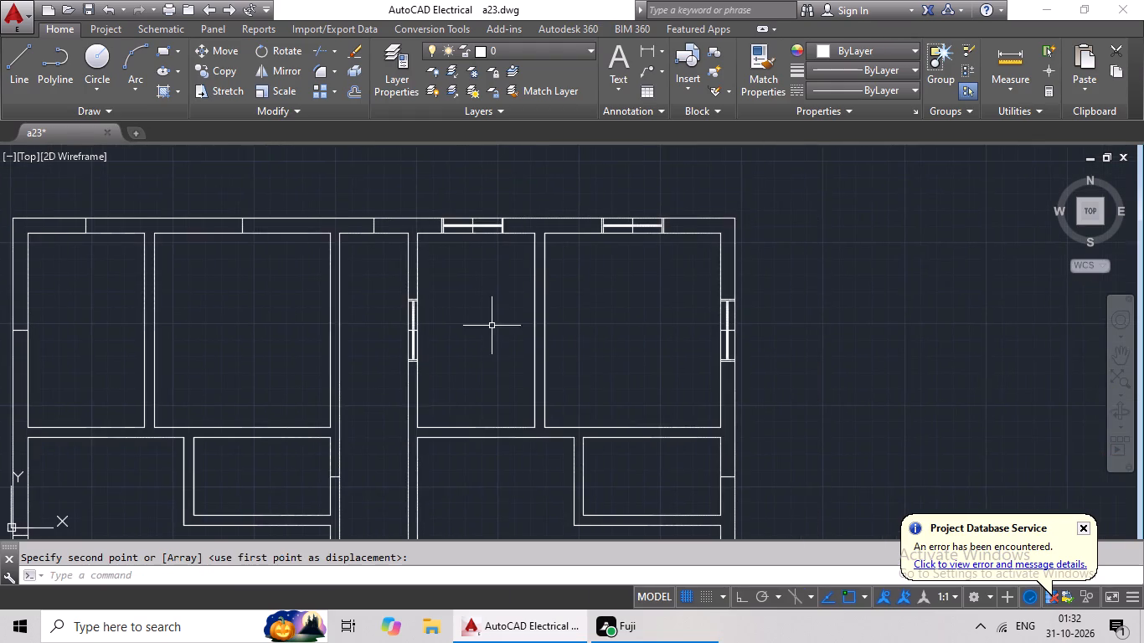
scroll(548, 323, "down", 1)
left_click(441, 260)
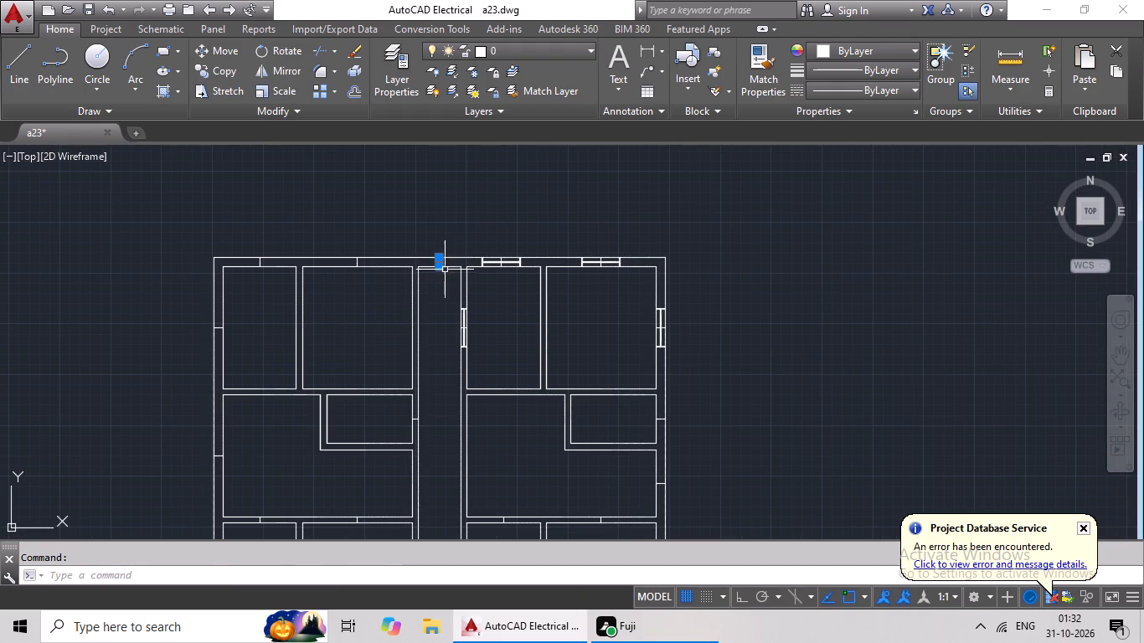
key("Delete")
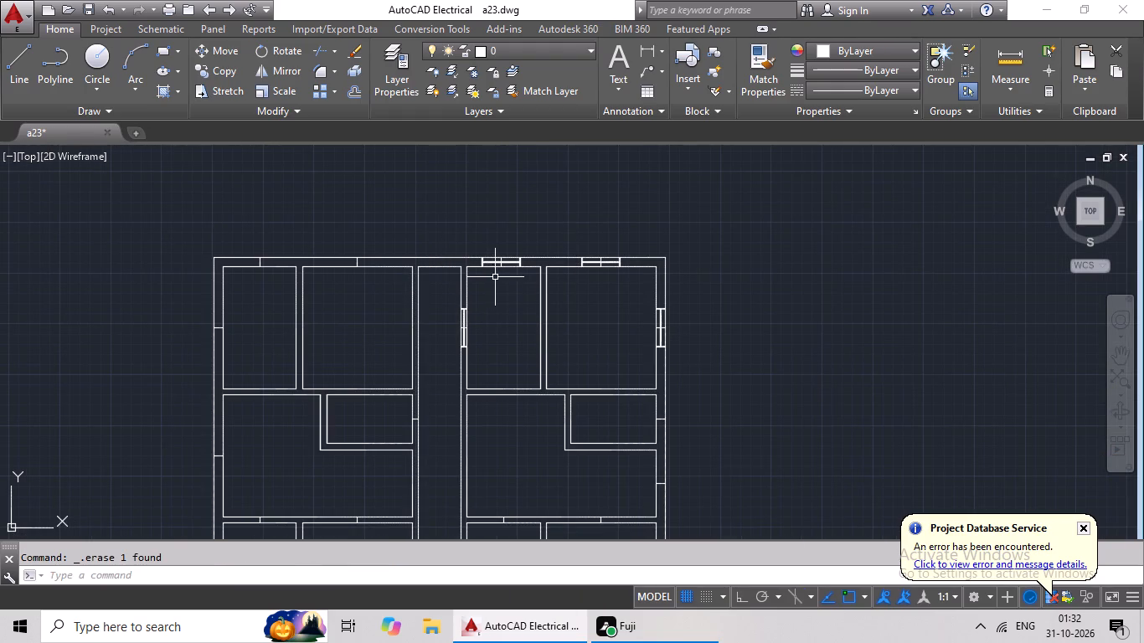
Copy the 3' horizontal window with long end lines by its midpoint onto the top wall mark of the top row's left-hand bedroom.
scroll(680, 339, "down", 1)
middle_click_drag(734, 344, 635, 281)
middle_click_drag(730, 279, 647, 273)
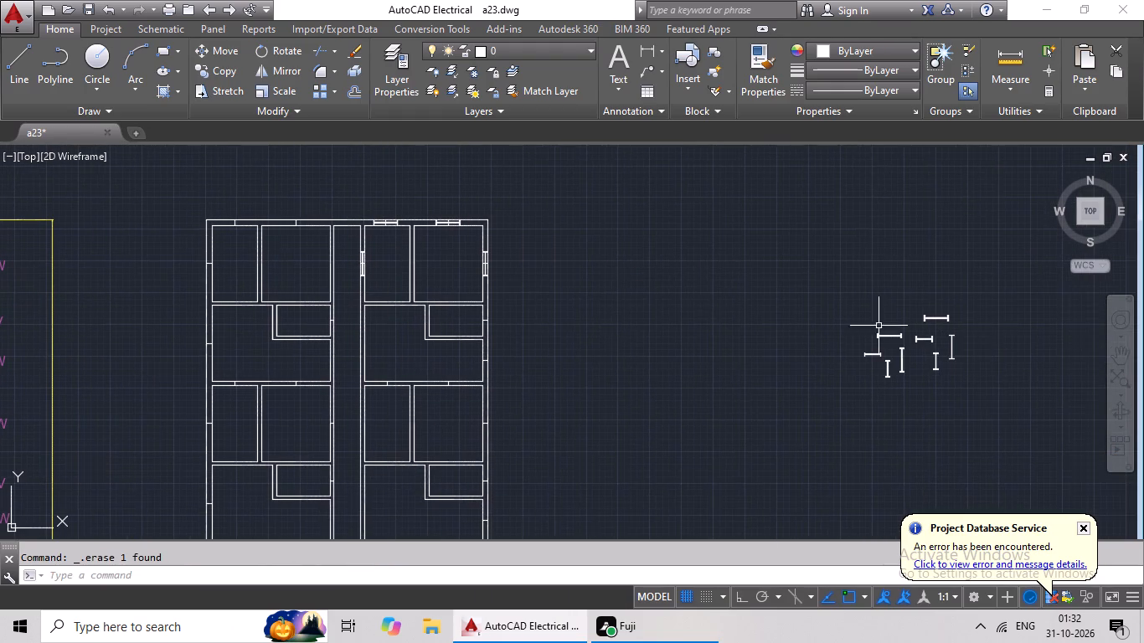
scroll(945, 316, "up", 4)
left_click_drag(999, 302, 792, 358)
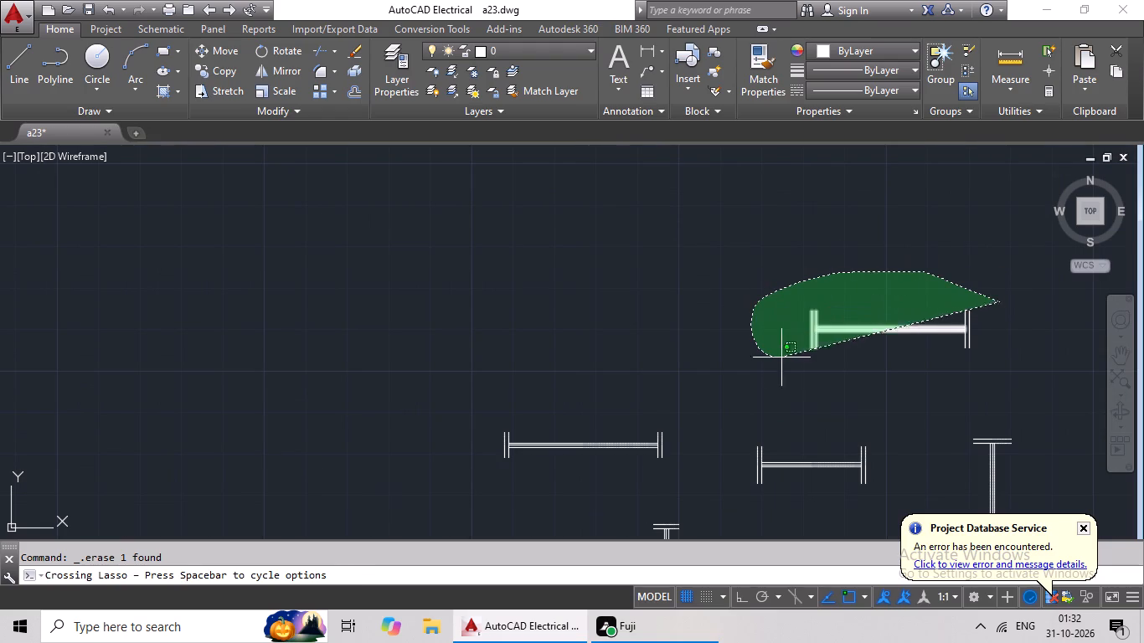
left_click_drag(792, 358, 973, 355)
middle_click_drag(994, 351, 755, 351)
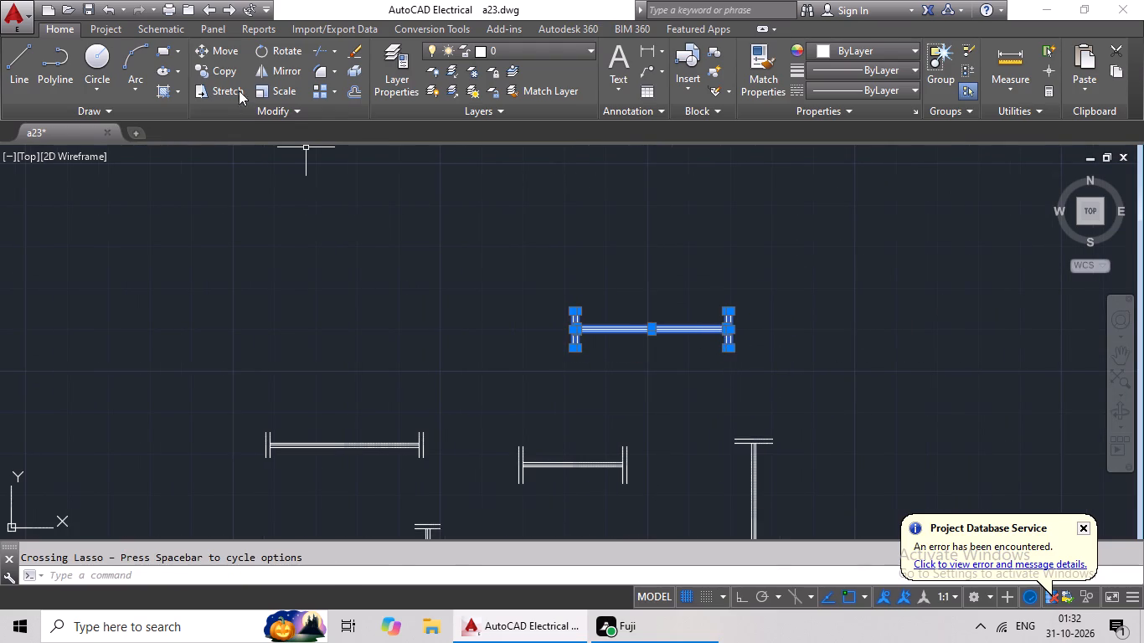
left_click(225, 66)
scroll(653, 319, "up", 3)
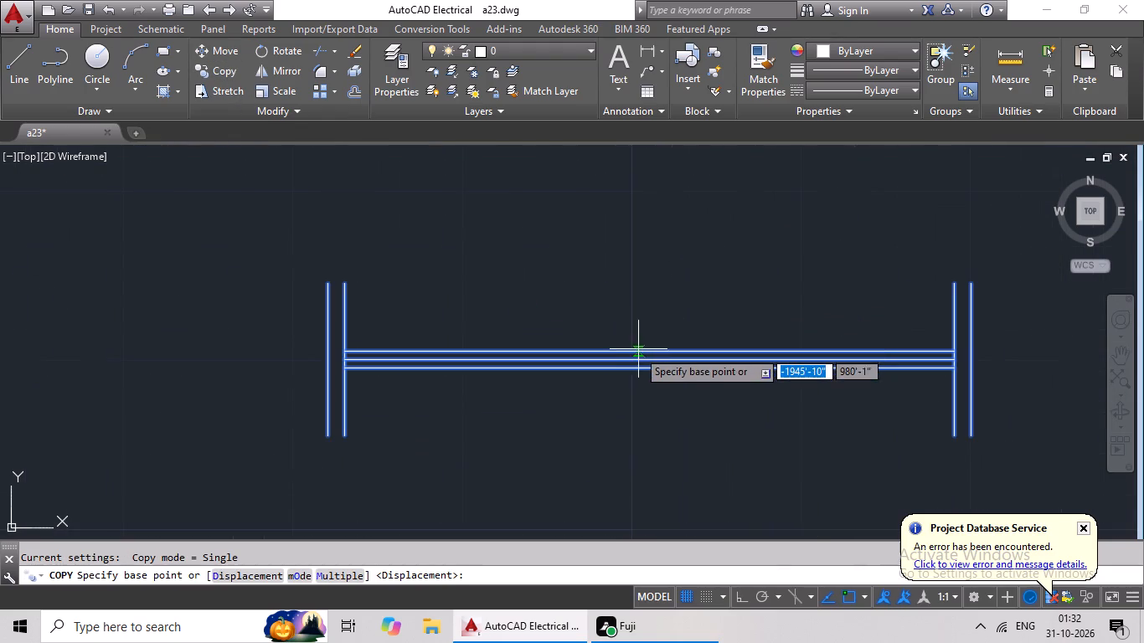
left_click(648, 362)
scroll(330, 372, "down", 3)
middle_click_drag(332, 370, 631, 221)
scroll(234, 346, "down", 1)
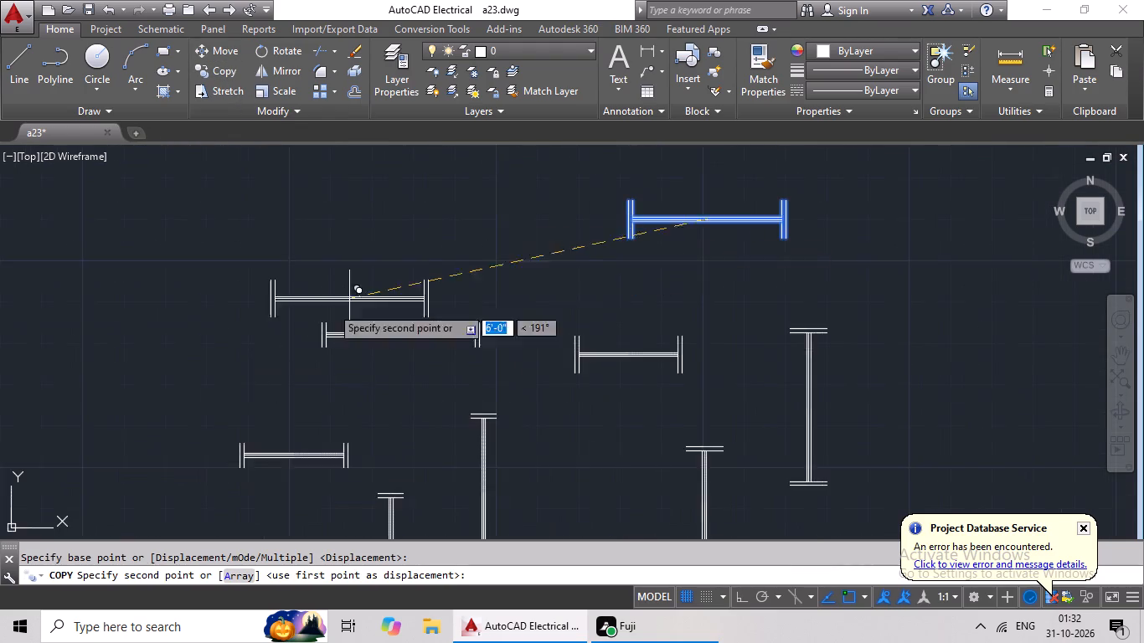
middle_click_drag(247, 344, 657, 260)
middle_click_drag(296, 285, 634, 355)
middle_click_drag(317, 303, 652, 370)
middle_click_drag(286, 280, 667, 325)
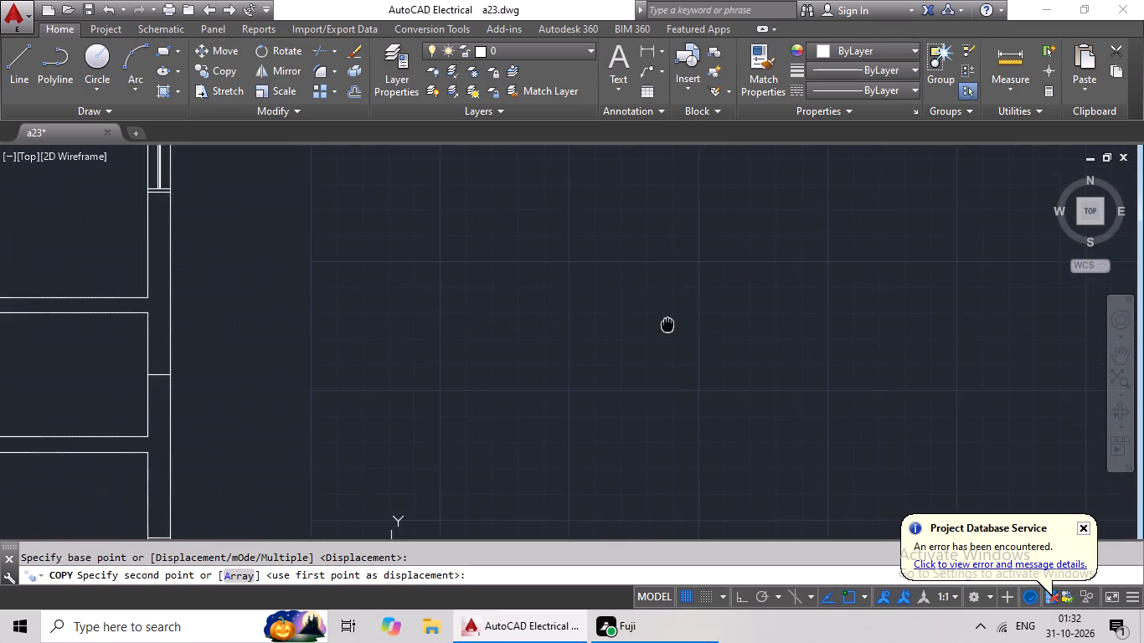
middle_click_drag(405, 292, 689, 373)
middle_click_drag(265, 279, 709, 421)
middle_click_drag(317, 299, 663, 373)
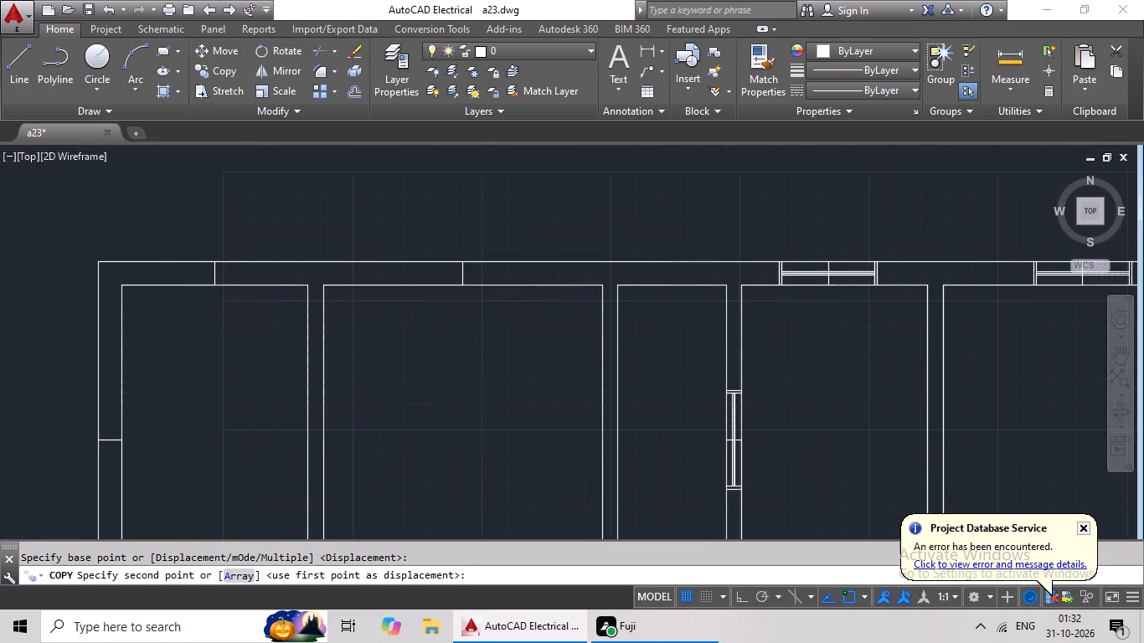
scroll(455, 274, "up", 5)
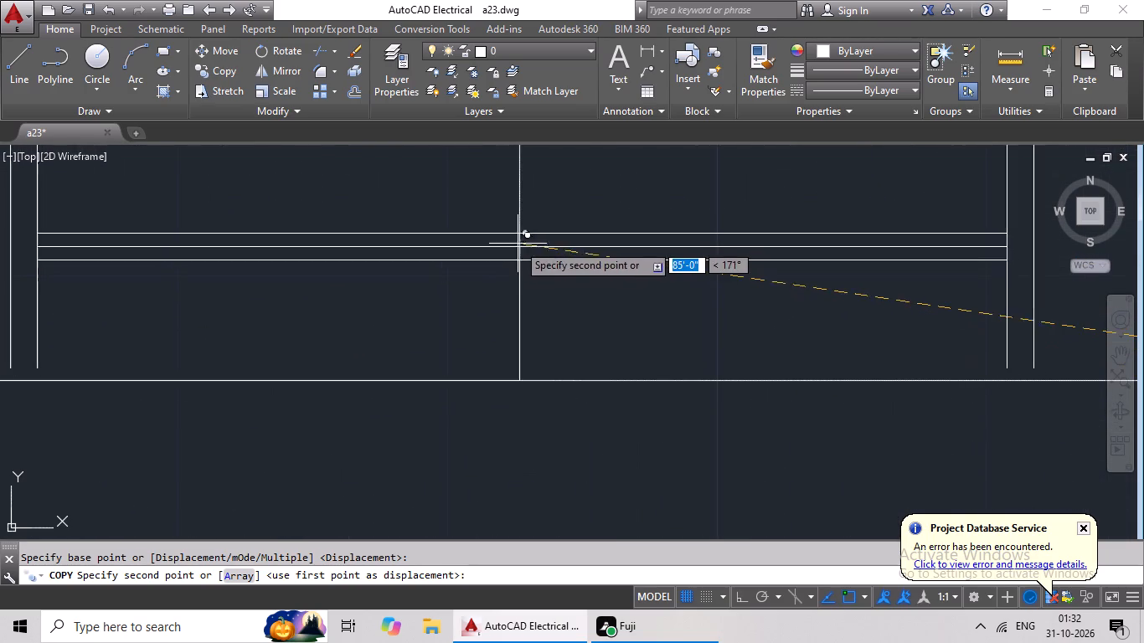
left_click(522, 261)
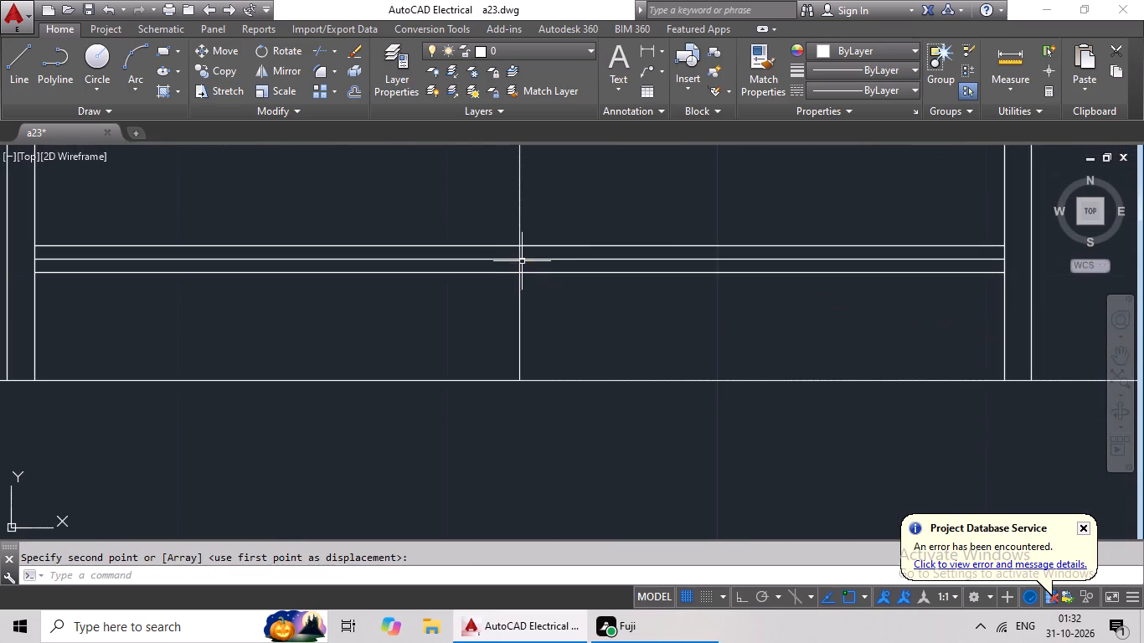
Copy the 3' horizontal window with long end lines by its midpoint onto the top wall mark of the top row's left-hand kitchen.
scroll(591, 256, "down", 3)
middle_click_drag(631, 301, 394, 205)
scroll(444, 246, "down", 4)
middle_click_drag(477, 291, 347, 213)
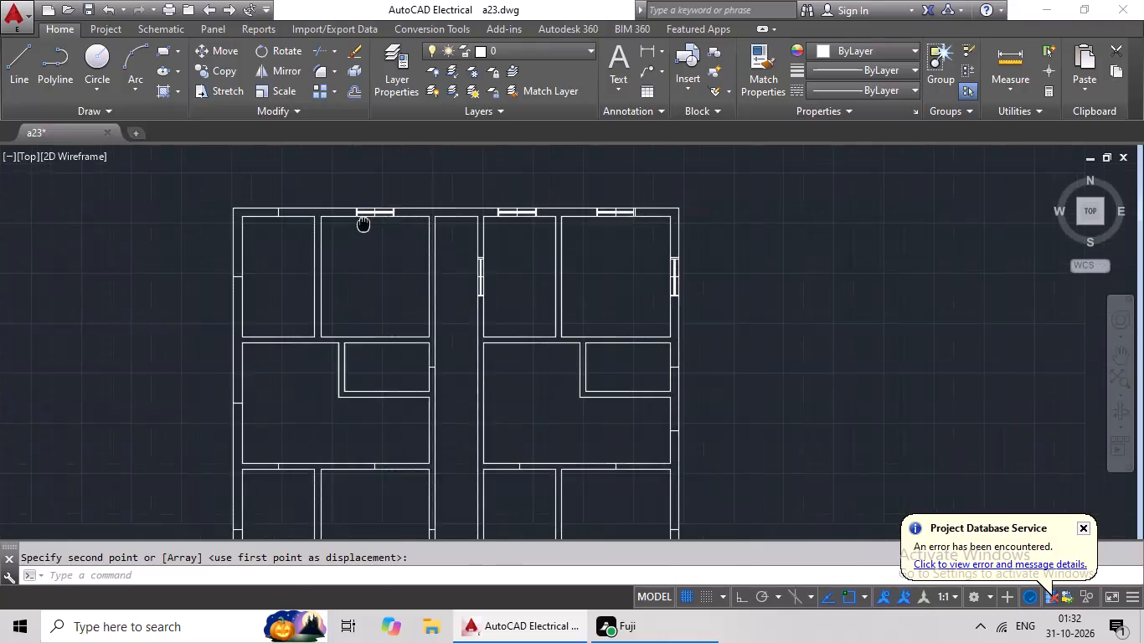
middle_click_drag(347, 213, 342, 212)
scroll(426, 250, "down", 1)
middle_click_drag(514, 285, 371, 231)
scroll(550, 267, "down", 2)
middle_click_drag(580, 285, 451, 285)
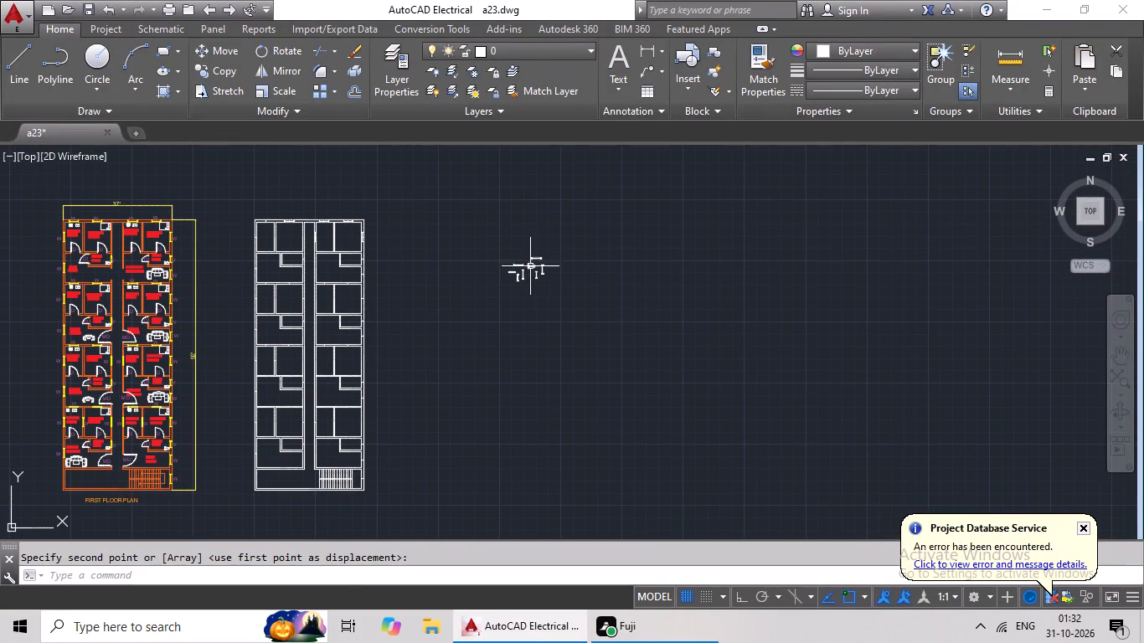
scroll(511, 265, "up", 3)
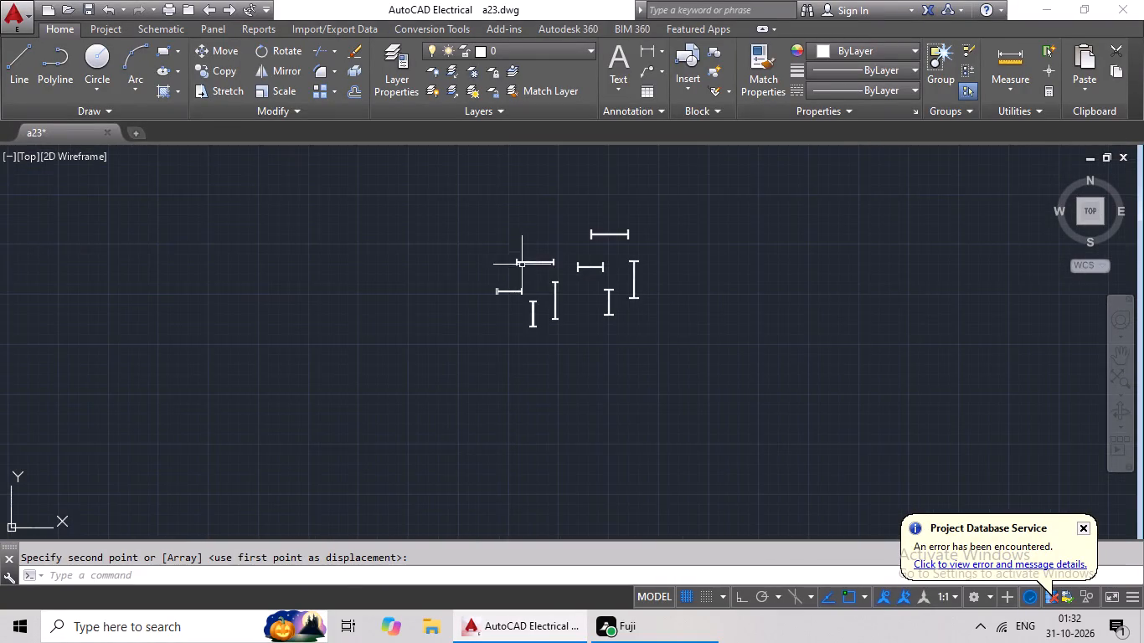
scroll(539, 260, "down", 2)
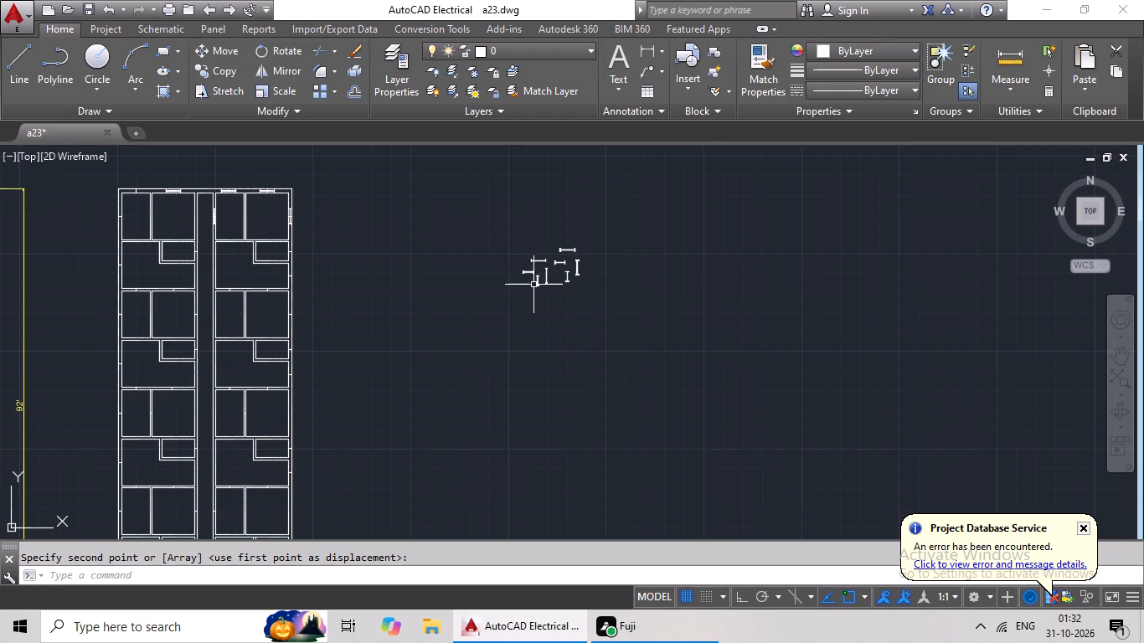
scroll(562, 272, "up", 2)
middle_click_drag(564, 271, 673, 313)
scroll(681, 312, "down", 2)
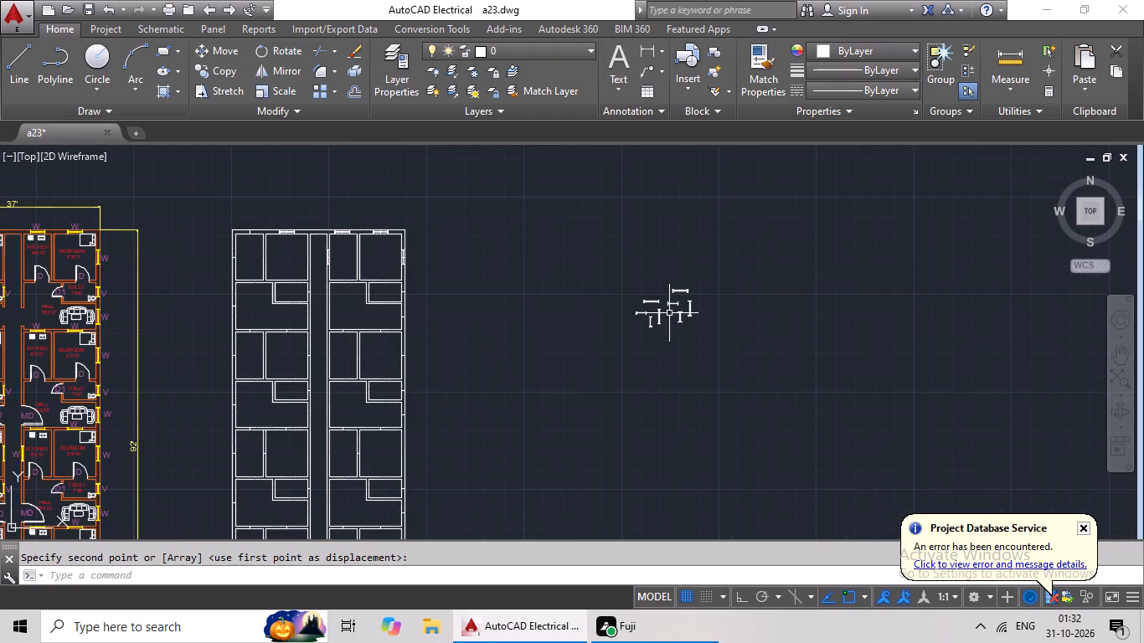
scroll(699, 292, "up", 3)
scroll(623, 282, "up", 1)
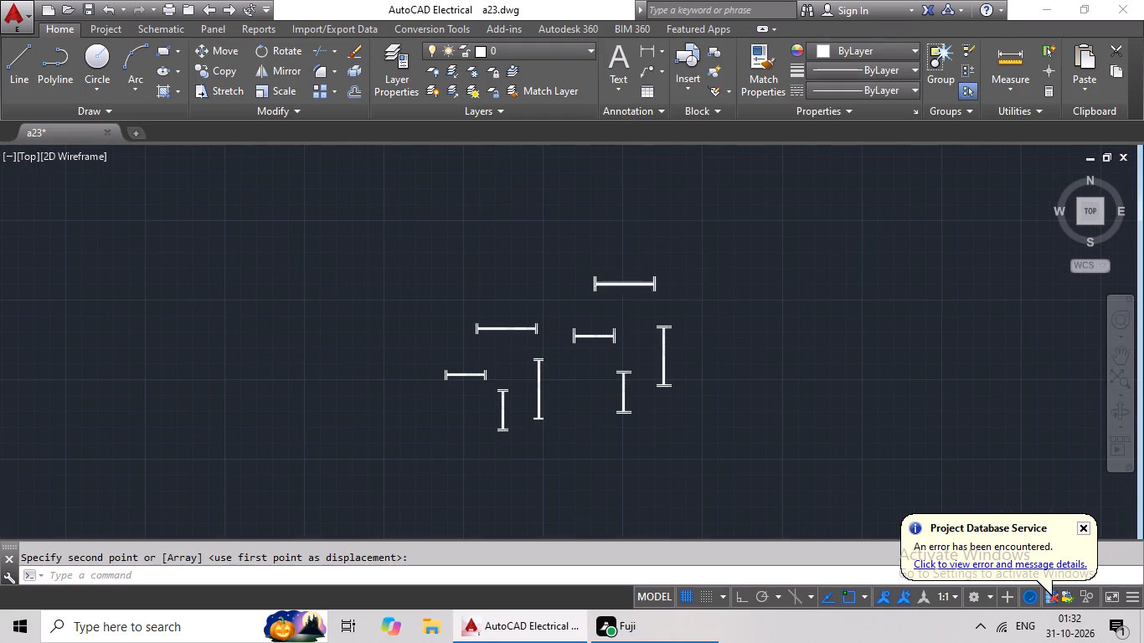
scroll(623, 282, "up", 2)
left_click_drag(589, 216, 811, 265)
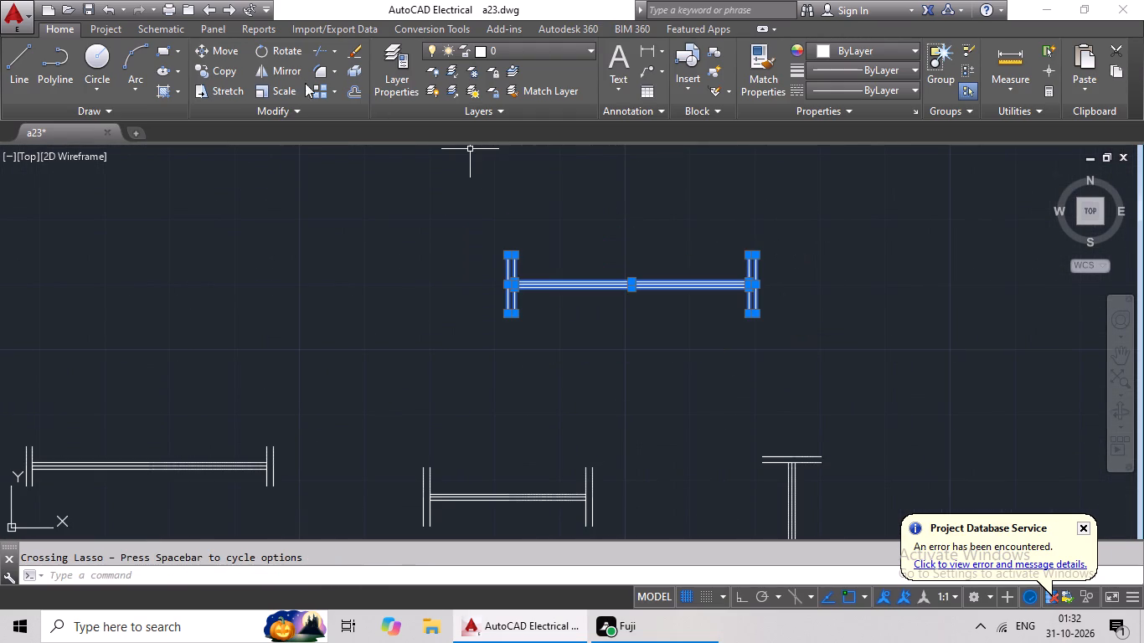
left_click(221, 69)
scroll(614, 295, "up", 1)
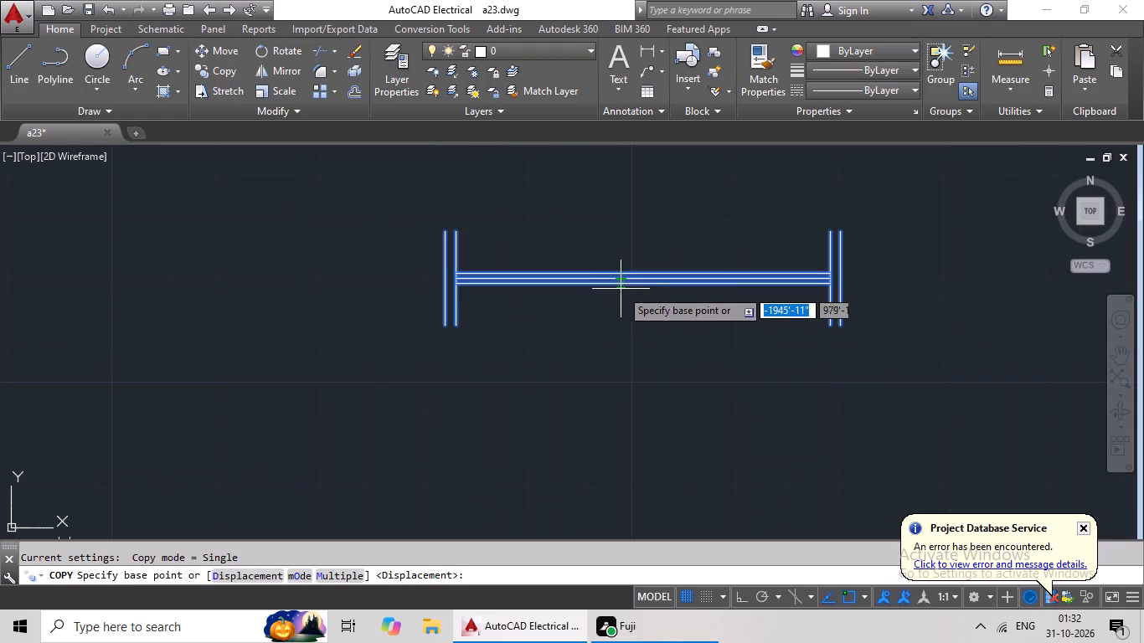
left_click(640, 278)
scroll(414, 288, "down", 3)
middle_click_drag(415, 287, 425, 281)
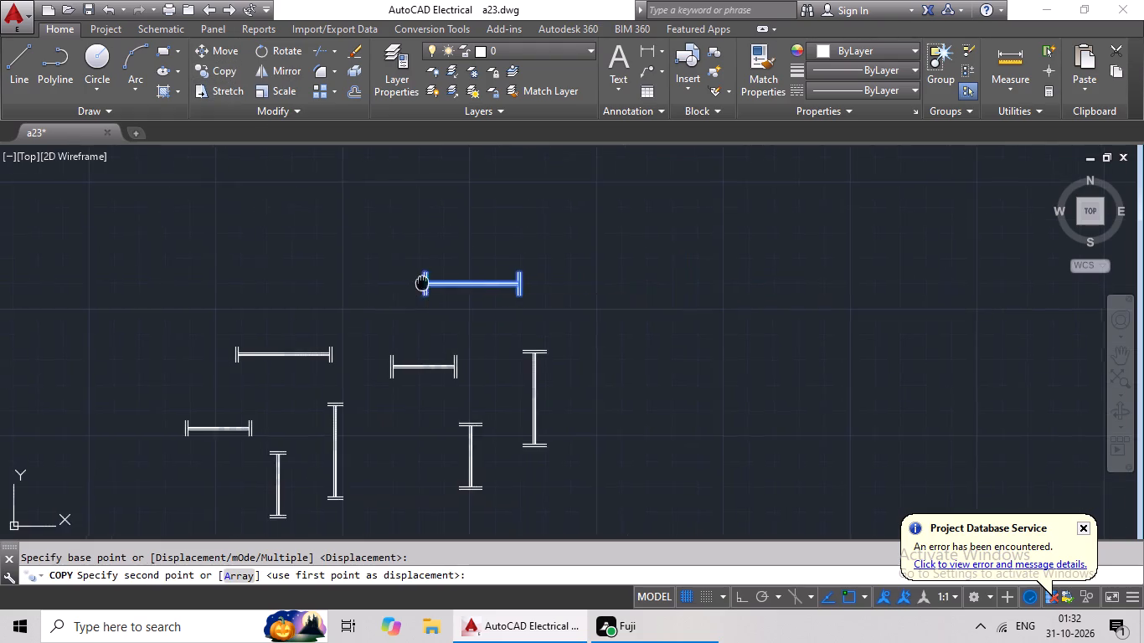
middle_click_drag(425, 281, 632, 226)
scroll(316, 317, "down", 1)
middle_click_drag(313, 321, 524, 280)
scroll(333, 321, "down", 1)
middle_click_drag(333, 321, 549, 348)
middle_click_drag(338, 353, 624, 404)
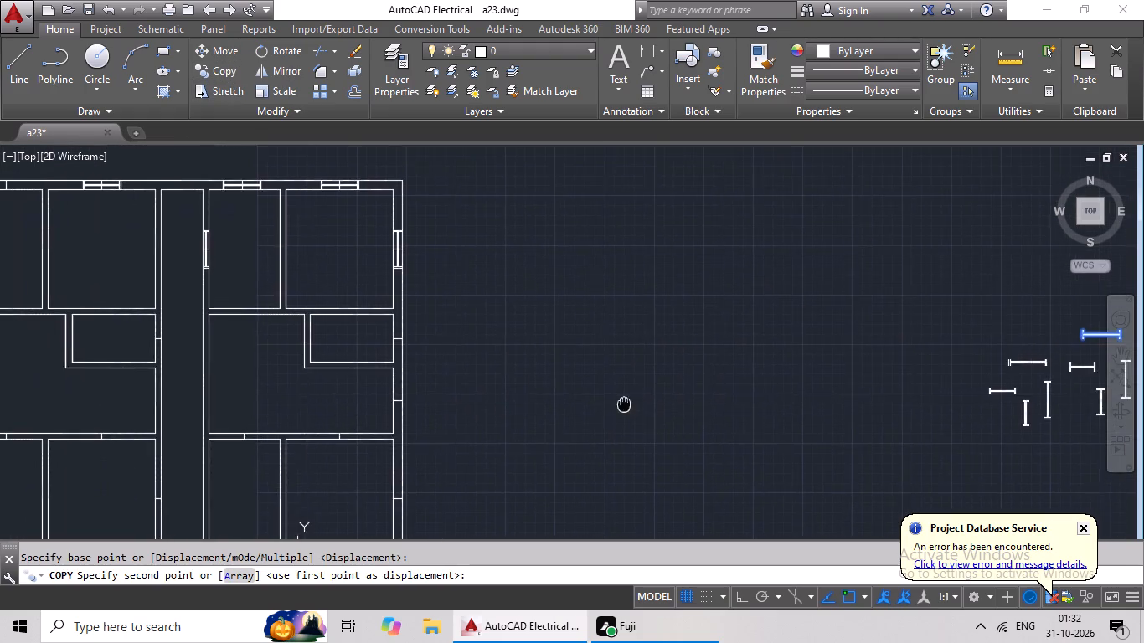
middle_click_drag(549, 401, 749, 440)
middle_click_drag(427, 377, 535, 402)
middle_click_drag(388, 360, 522, 385)
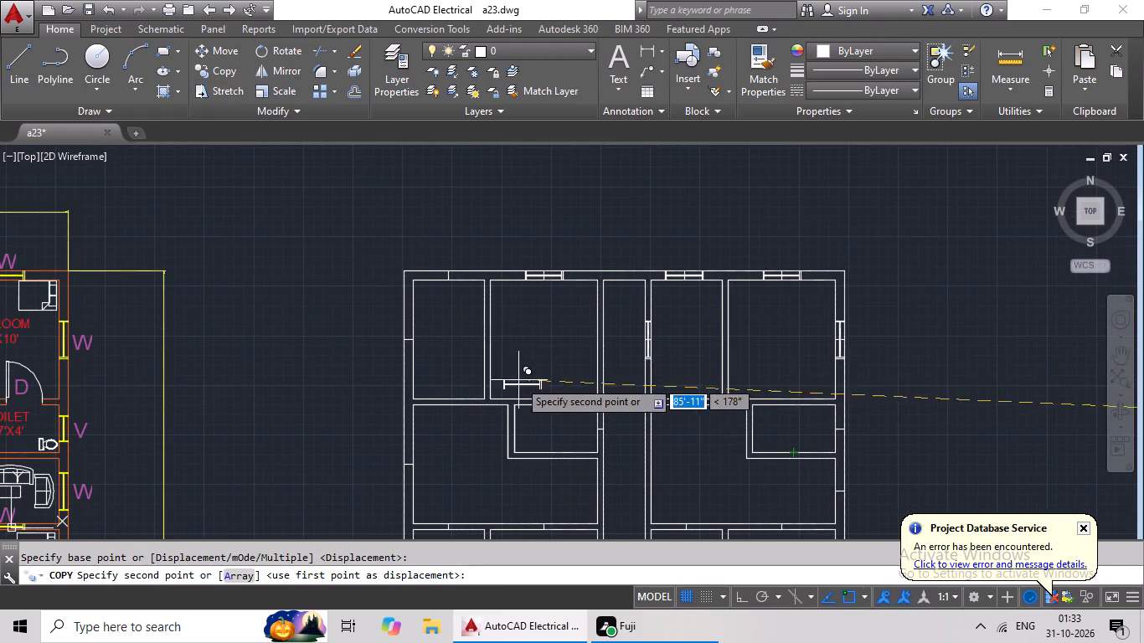
scroll(446, 280, "up", 4)
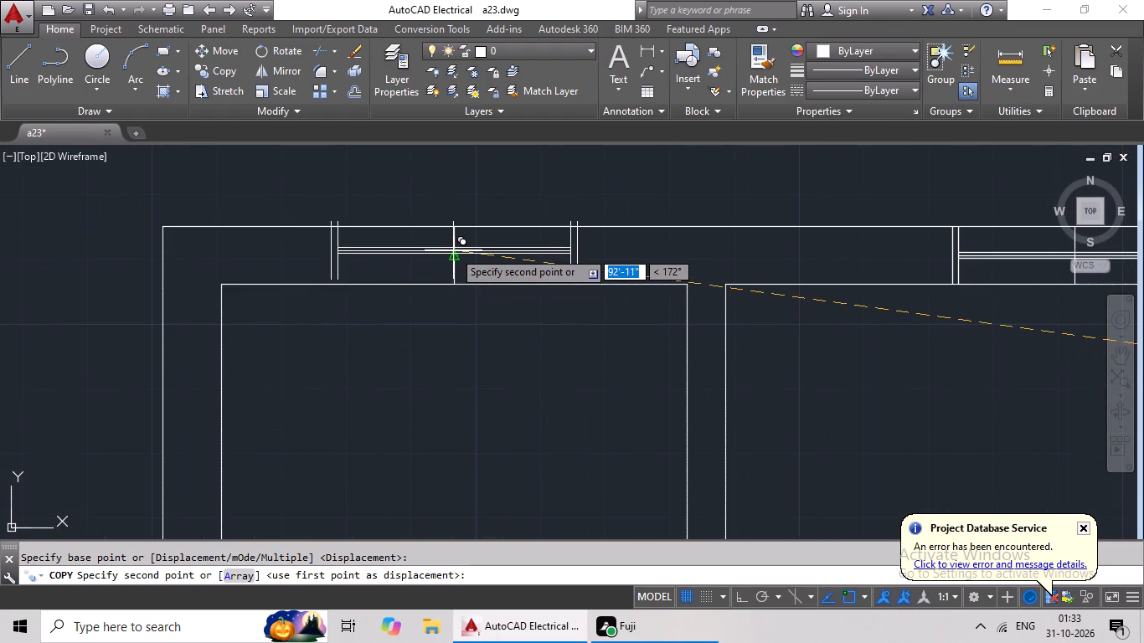
left_click(458, 260)
Copy the 3' vertical window with long end lines by its midpoint onto the outer side wall mark of the top row's left-hand kitchen.
scroll(543, 279, "down", 3)
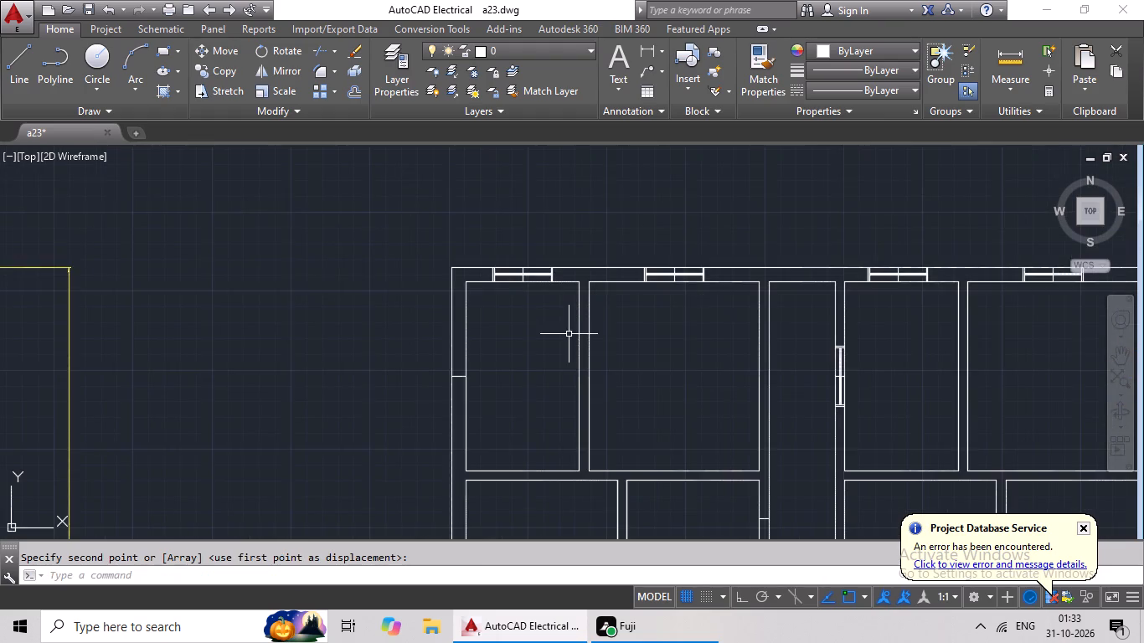
middle_click_drag(569, 334, 449, 300)
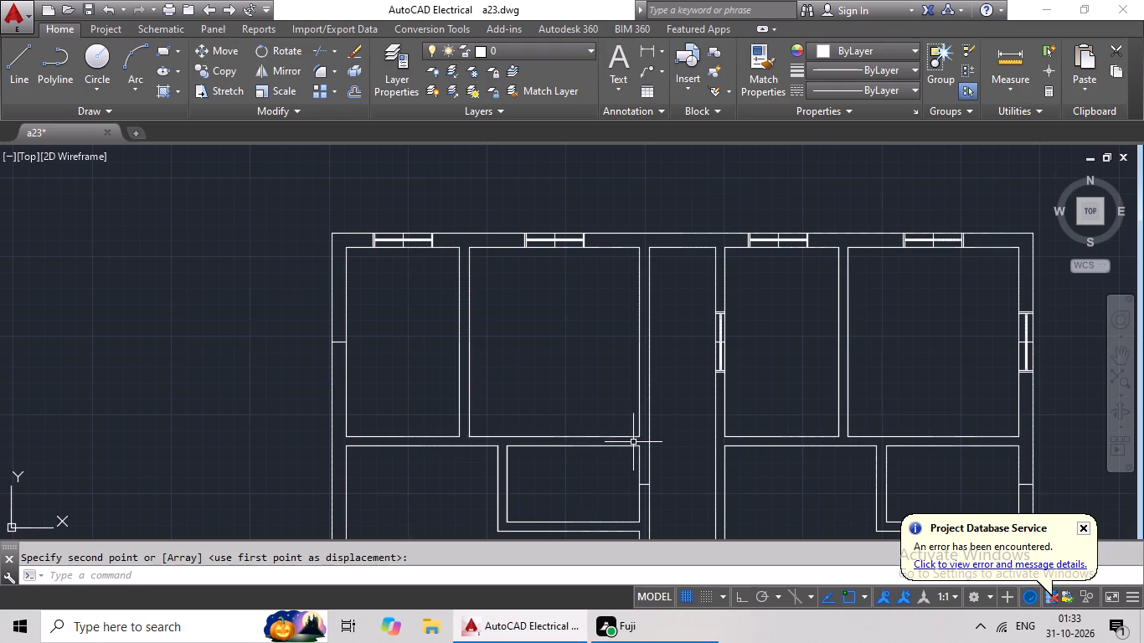
scroll(765, 383, "down", 3)
middle_click_drag(786, 377, 519, 276)
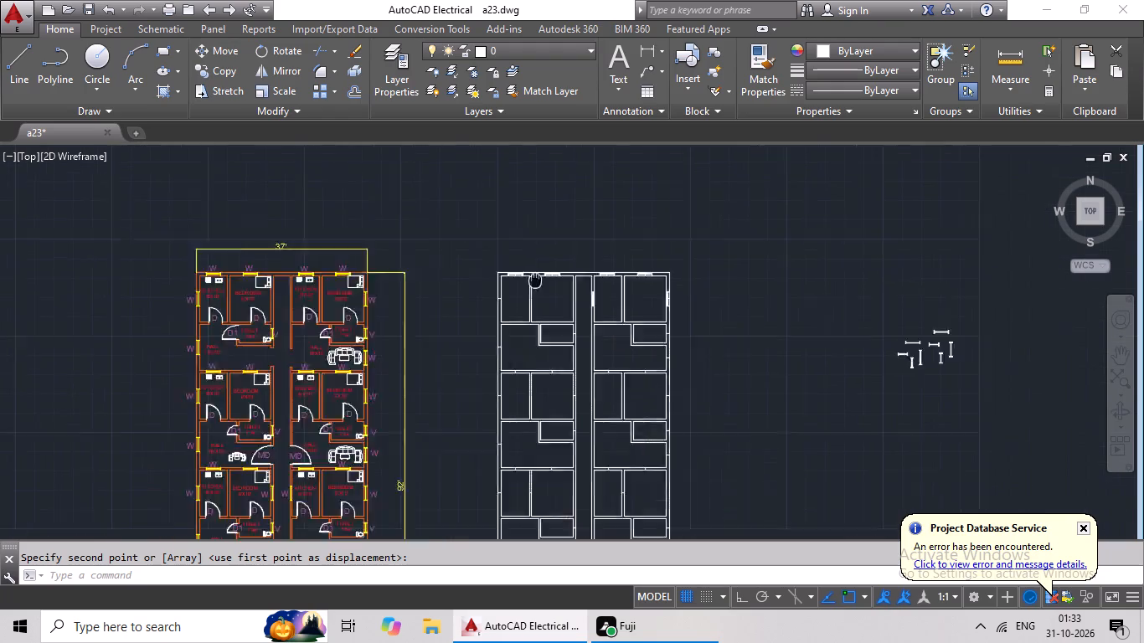
middle_click_drag(519, 276, 518, 276)
middle_click_drag(665, 332, 616, 324)
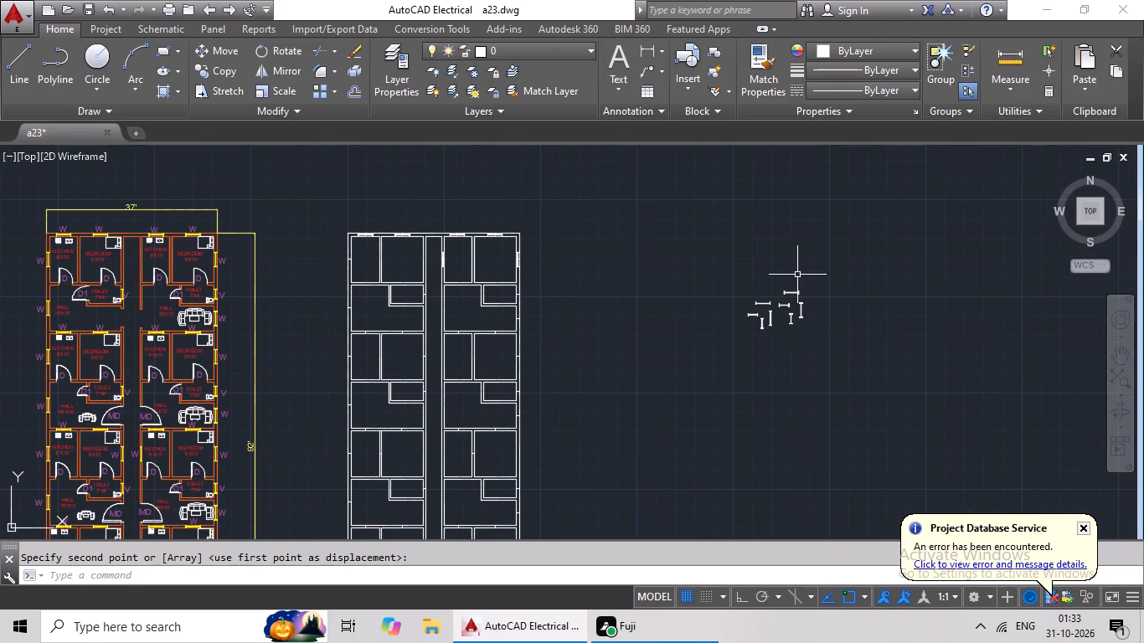
scroll(786, 296, "up", 3)
scroll(781, 296, "down", 1)
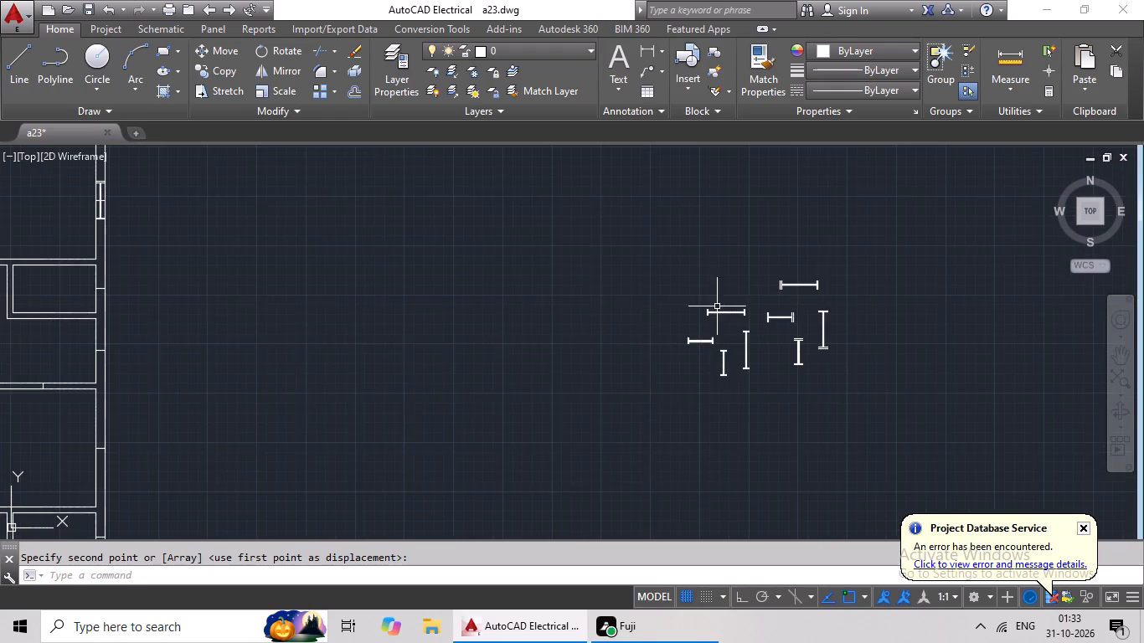
middle_click_drag(597, 305, 776, 319)
middle_click_drag(636, 316, 755, 343)
scroll(727, 339, "down", 1)
middle_click_drag(729, 340, 640, 344)
middle_click_drag(648, 337, 613, 341)
middle_click_drag(653, 338, 584, 341)
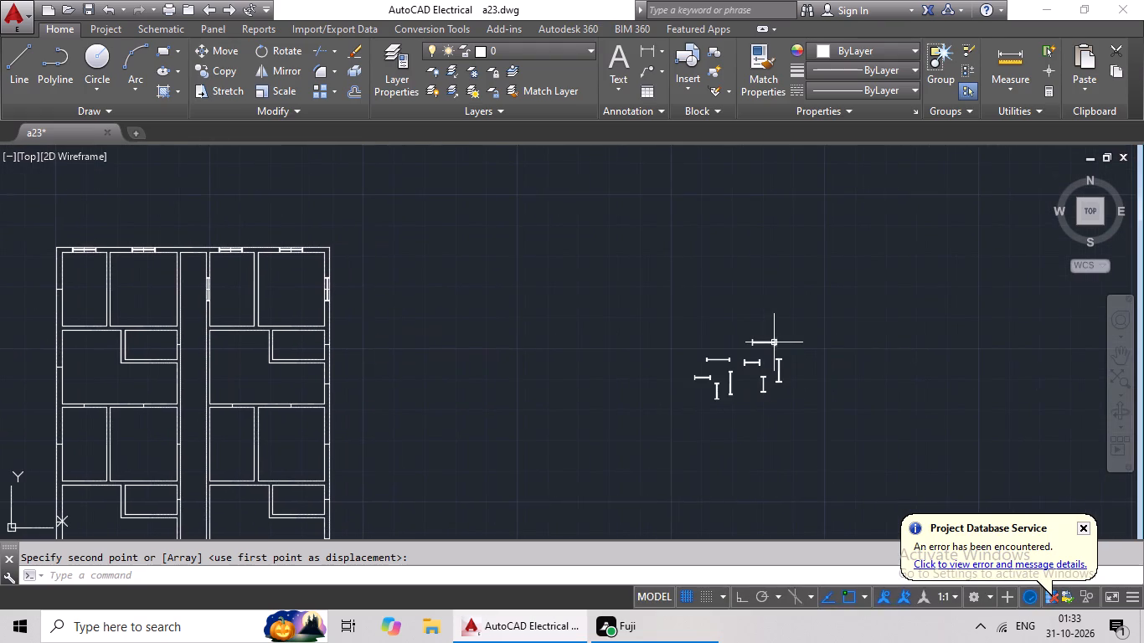
scroll(774, 342, "up", 2)
middle_click_drag(784, 363, 761, 314)
scroll(745, 353, "up", 3)
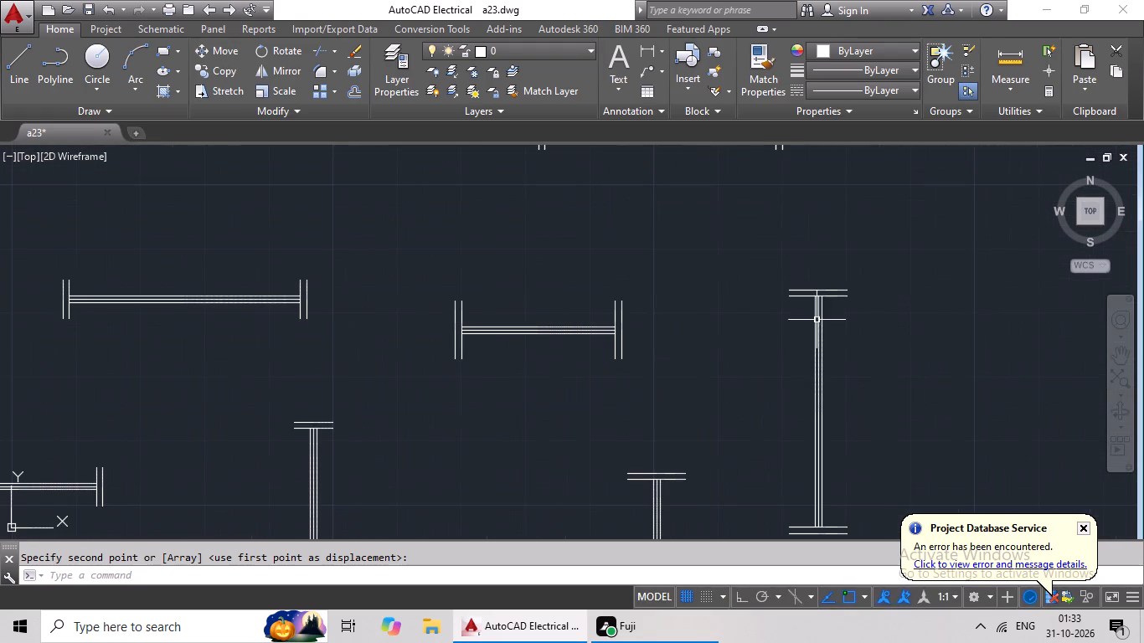
left_click_drag(847, 274, 874, 415)
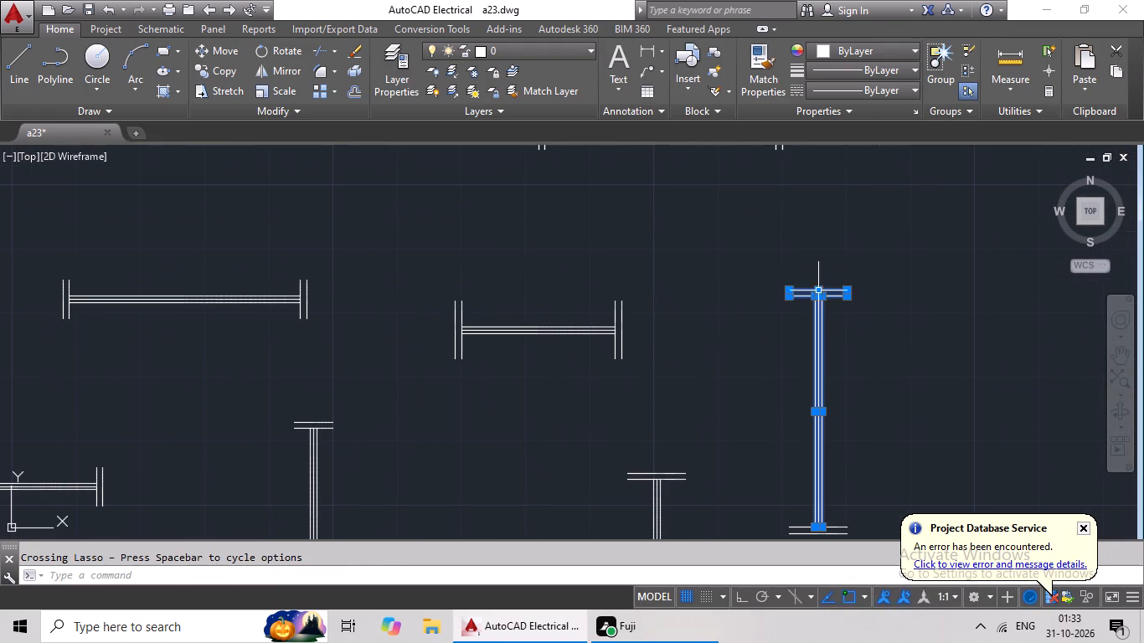
middle_click_drag(868, 322, 750, 264)
left_click_drag(787, 326, 687, 496)
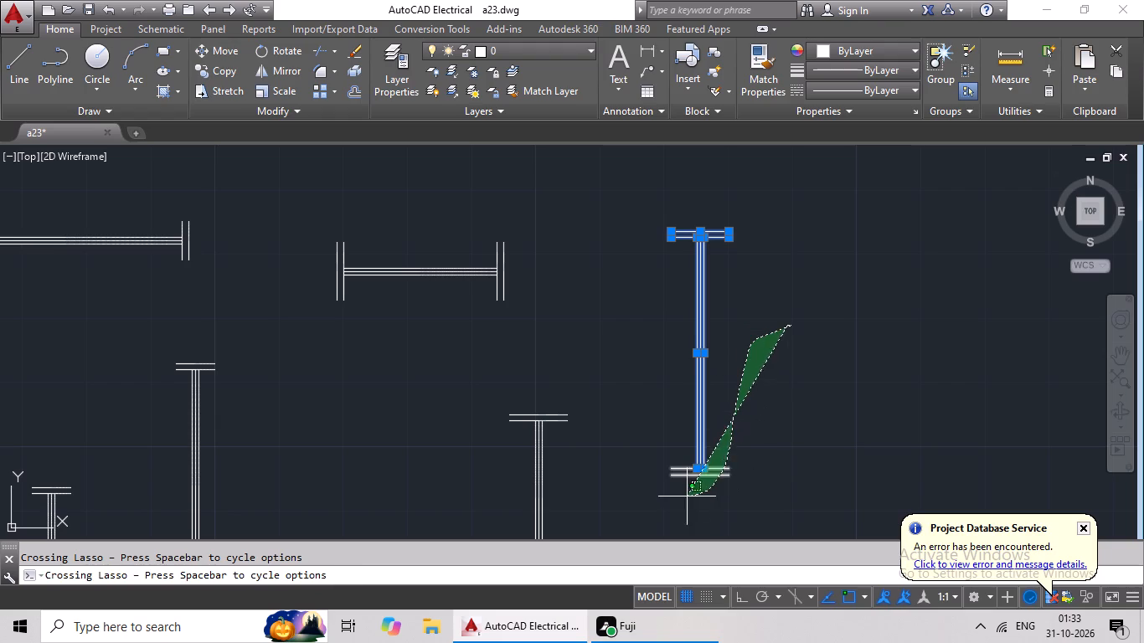
left_click_drag(687, 496, 688, 477)
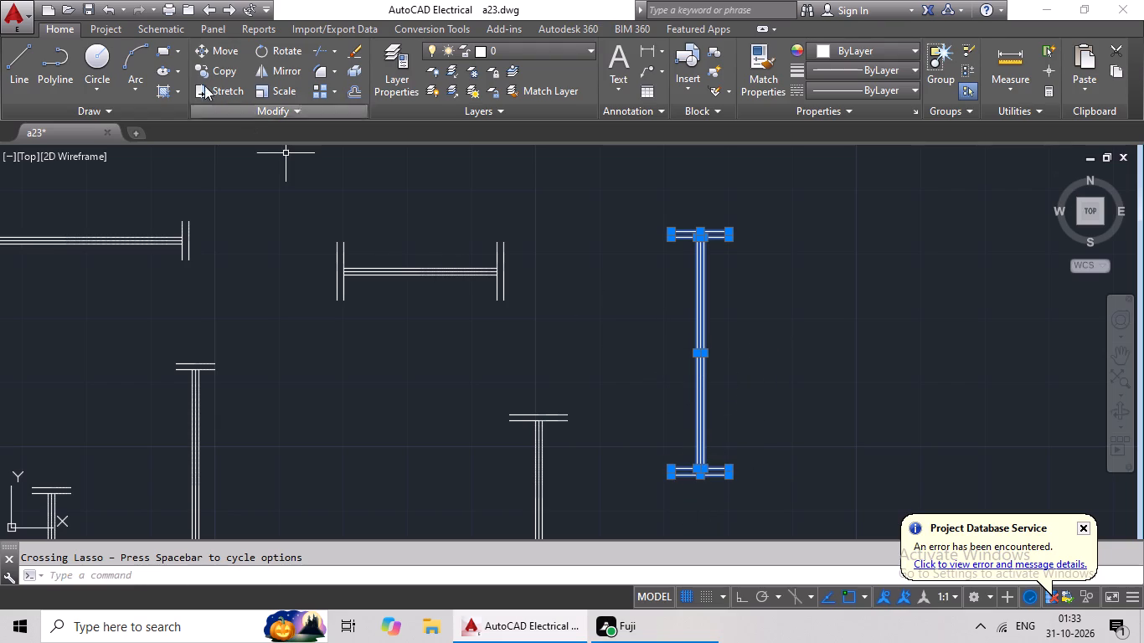
left_click(201, 66)
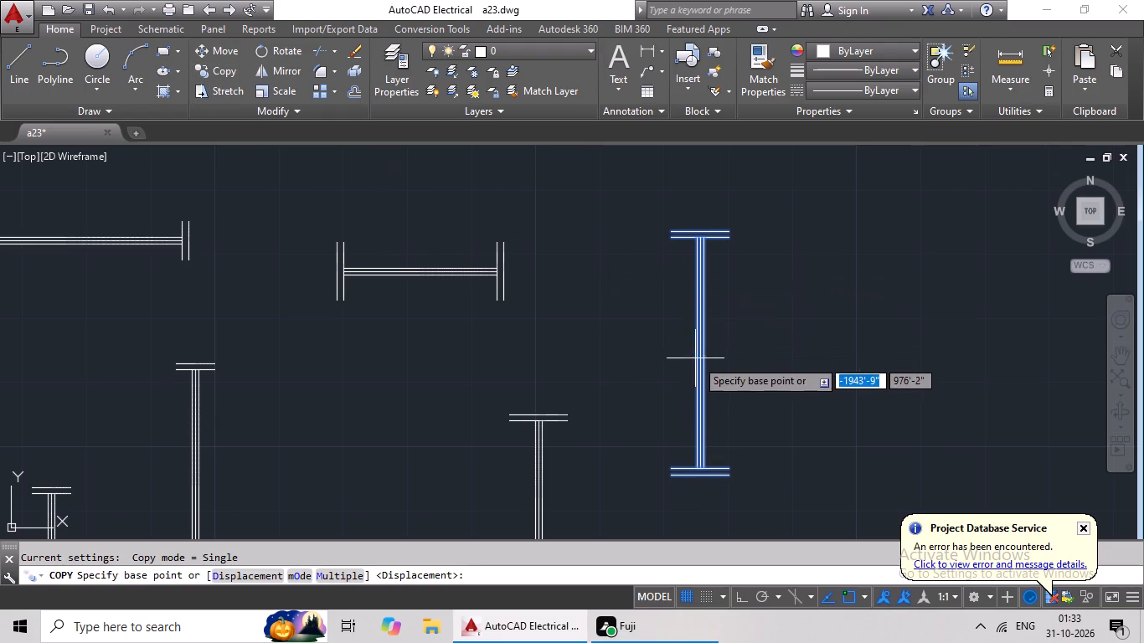
scroll(707, 363, "up", 2)
left_click(692, 343)
scroll(484, 347, "down", 4)
middle_click_drag(363, 349, 828, 310)
scroll(535, 364, "down", 2)
middle_click_drag(467, 379, 781, 327)
middle_click_drag(421, 351, 791, 435)
middle_click_drag(257, 261, 382, 285)
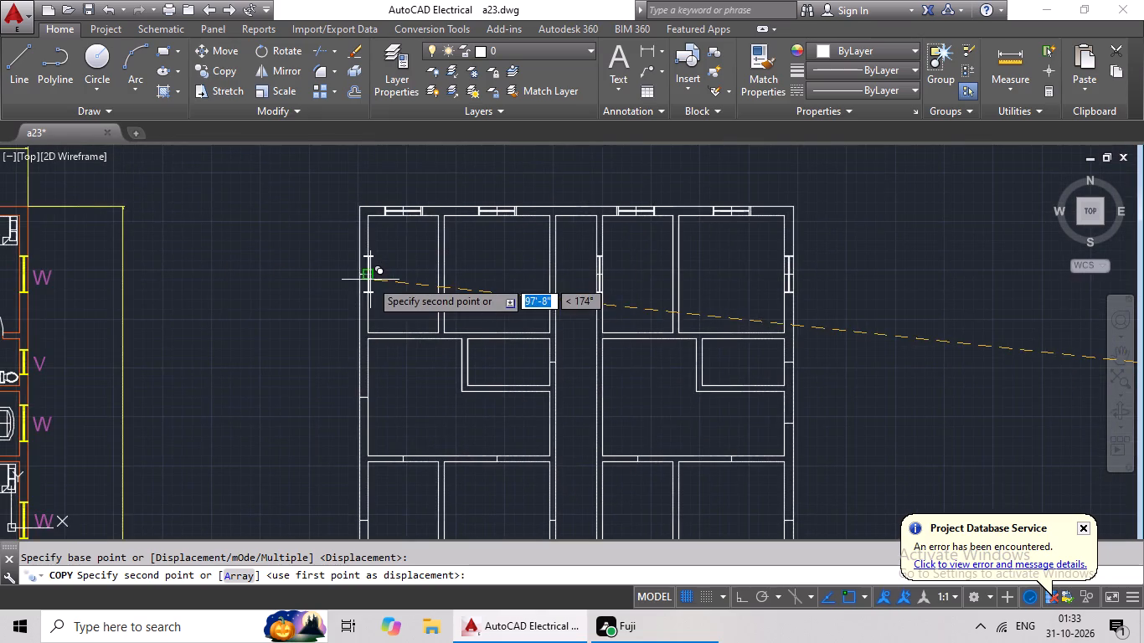
scroll(370, 280, "up", 3)
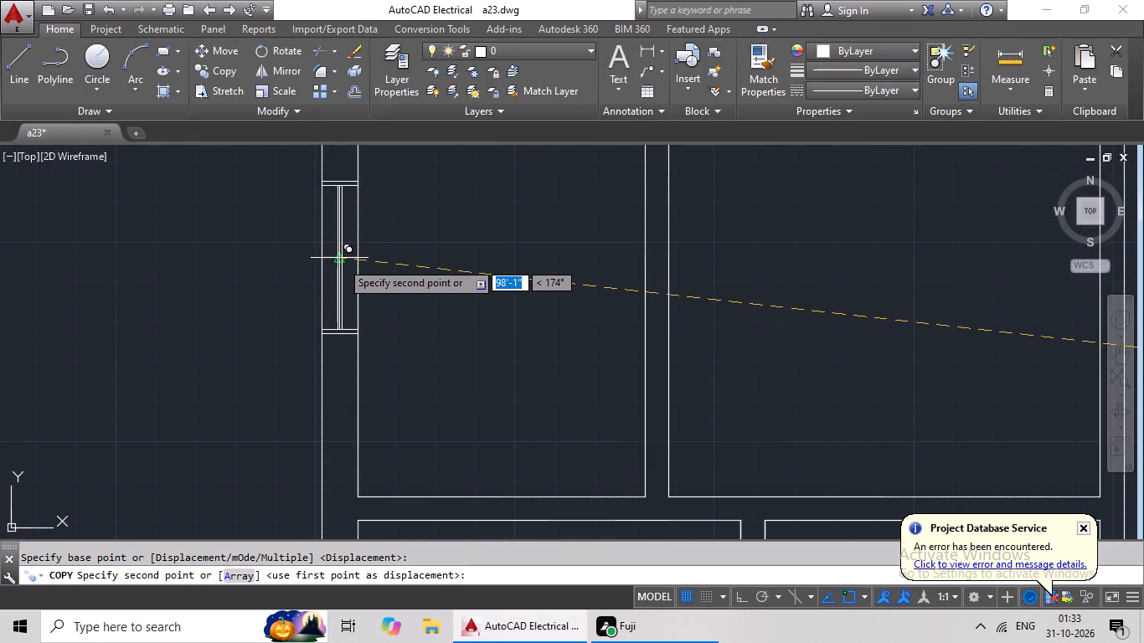
left_click(341, 261)
Copy the 2' vertical window with long end lines by its midpoint onto the outer wall mark of the top row's right-hand toilet.
scroll(502, 249, "down", 3)
middle_click_drag(513, 263, 362, 260)
scroll(476, 254, "down", 1)
middle_click_drag(456, 254, 363, 244)
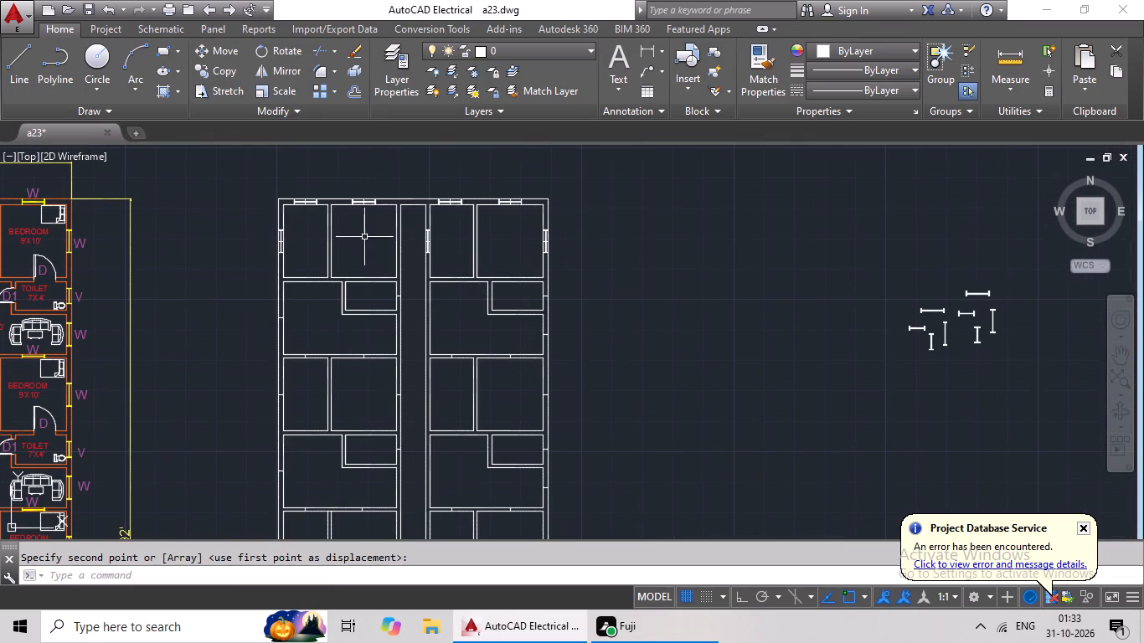
middle_click_drag(683, 337, 537, 339)
middle_click_drag(643, 340, 503, 338)
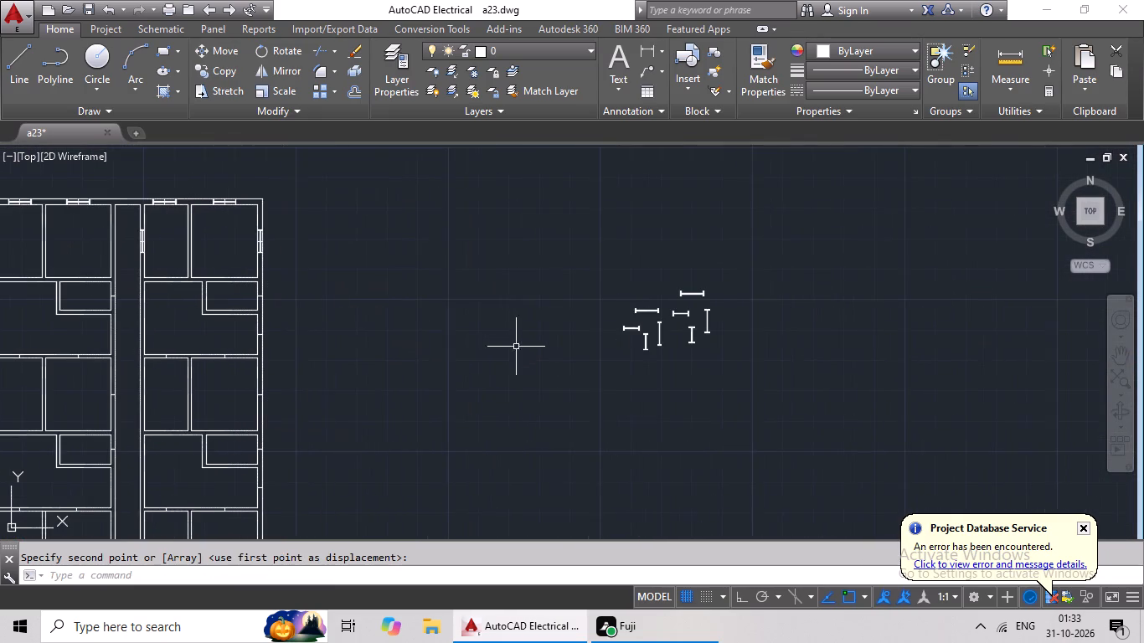
middle_click_drag(508, 347, 409, 348)
scroll(599, 344, "up", 2)
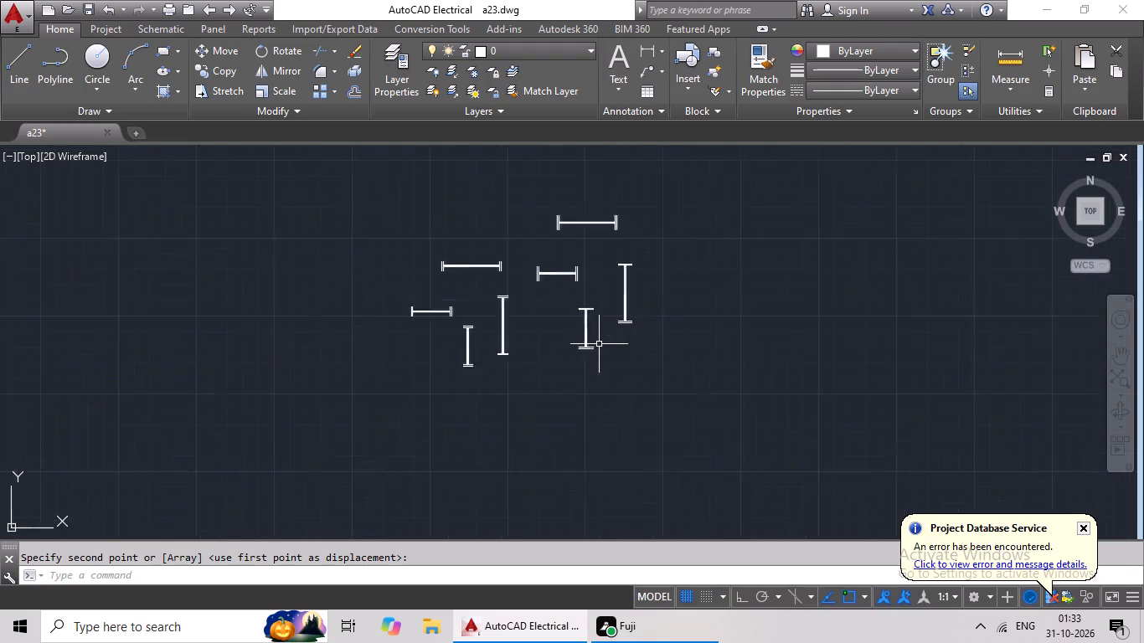
scroll(599, 344, "up", 2)
left_click_drag(584, 232, 647, 399)
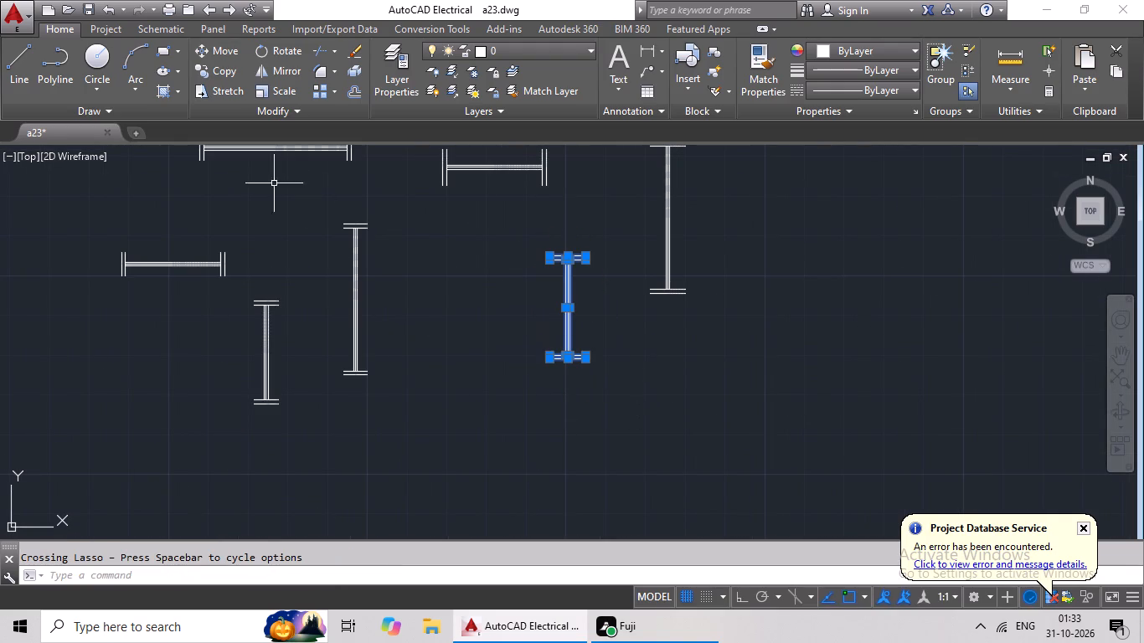
left_click(227, 70)
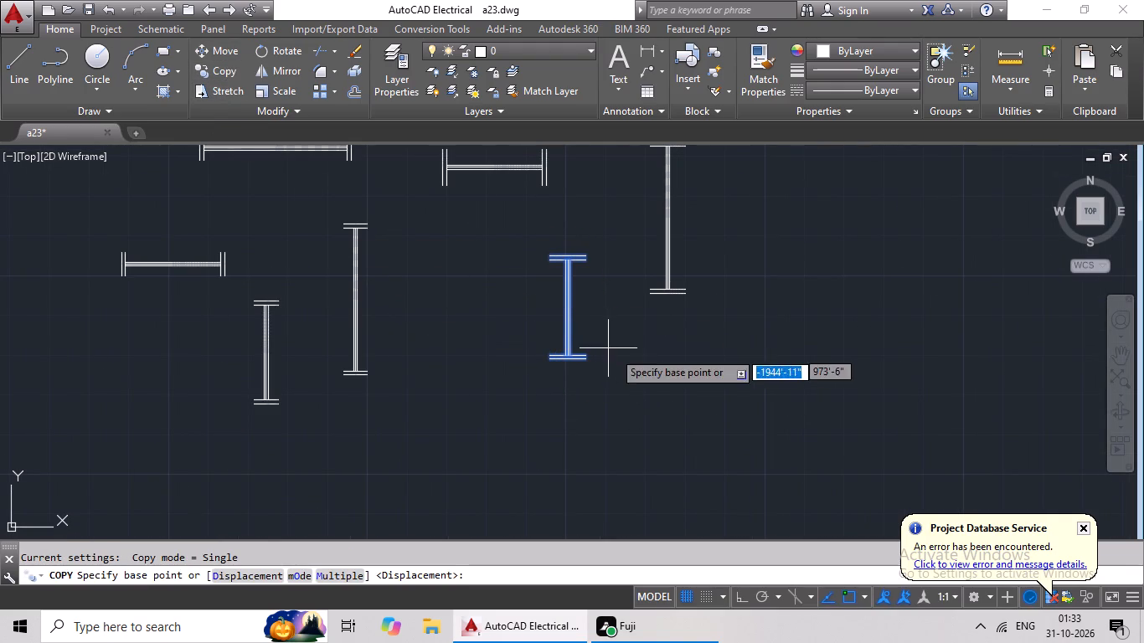
scroll(564, 311, "up", 3)
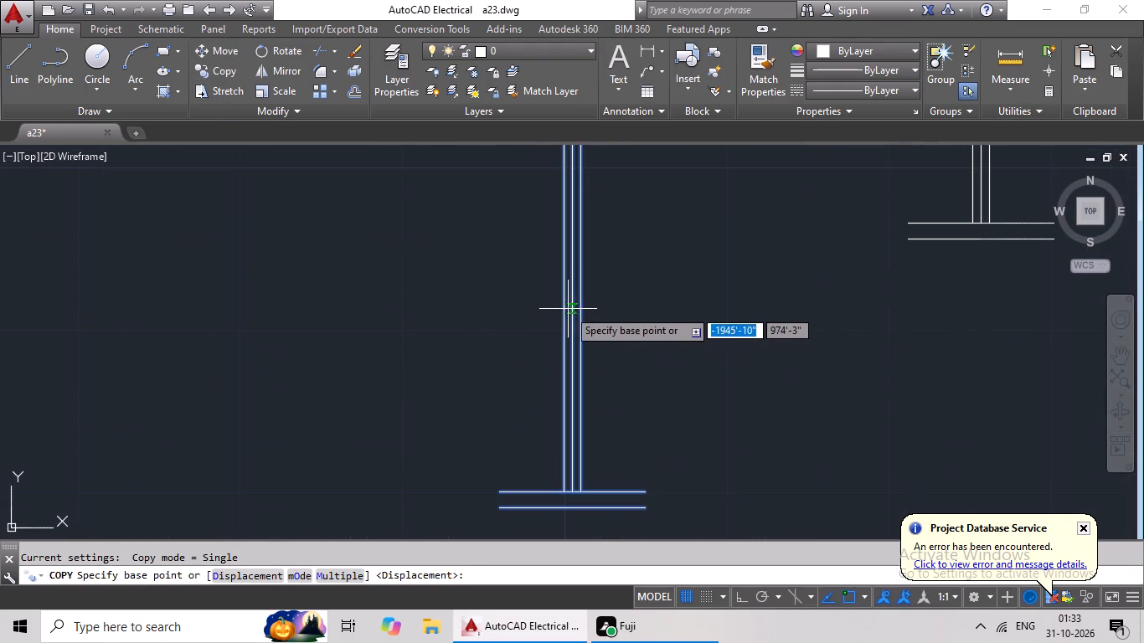
left_click_drag(575, 300, 561, 307)
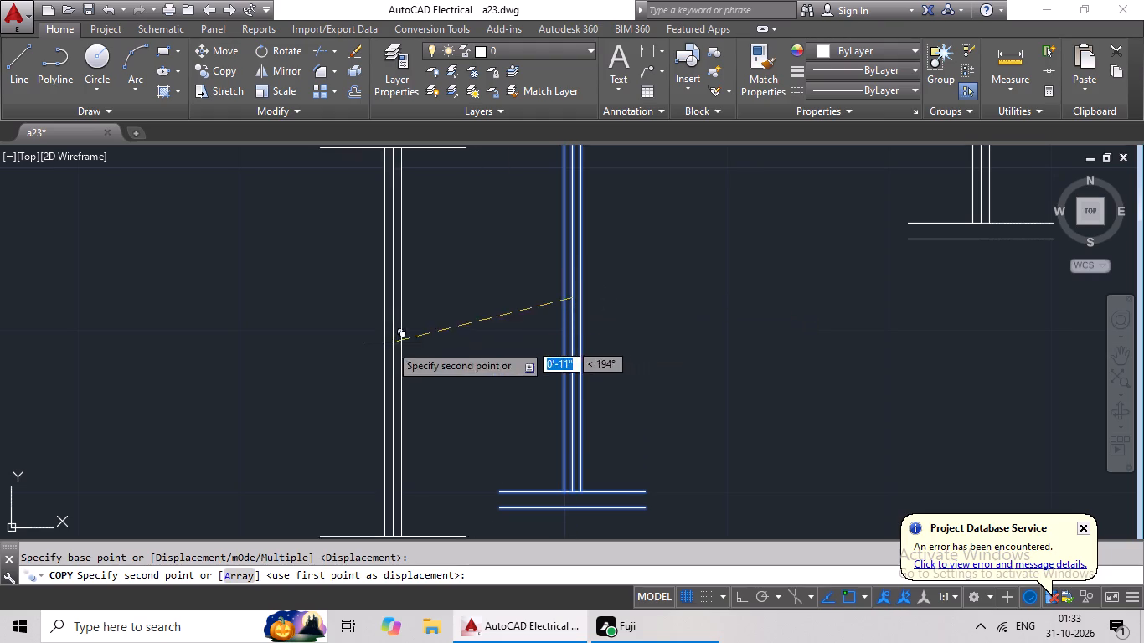
scroll(380, 350, "down", 4)
middle_click_drag(379, 350, 649, 296)
middle_click_drag(324, 364, 598, 354)
middle_click_drag(240, 400, 566, 358)
middle_click_drag(245, 381, 559, 352)
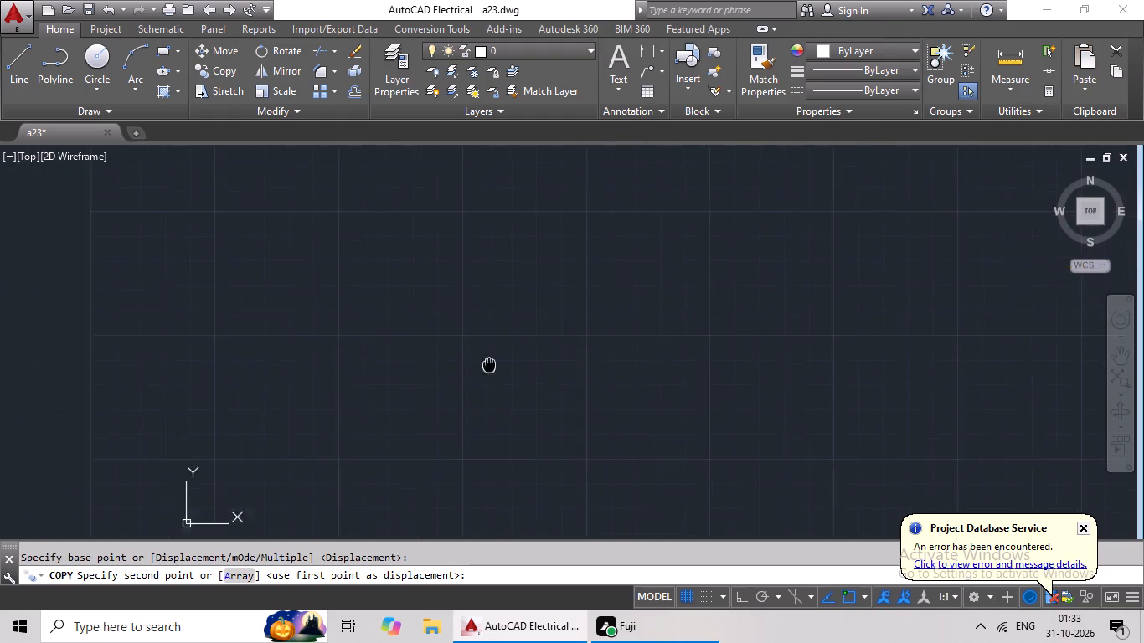
middle_click_drag(253, 352, 399, 352)
middle_click_drag(202, 363, 368, 363)
middle_click_drag(255, 356, 324, 356)
middle_click(349, 346)
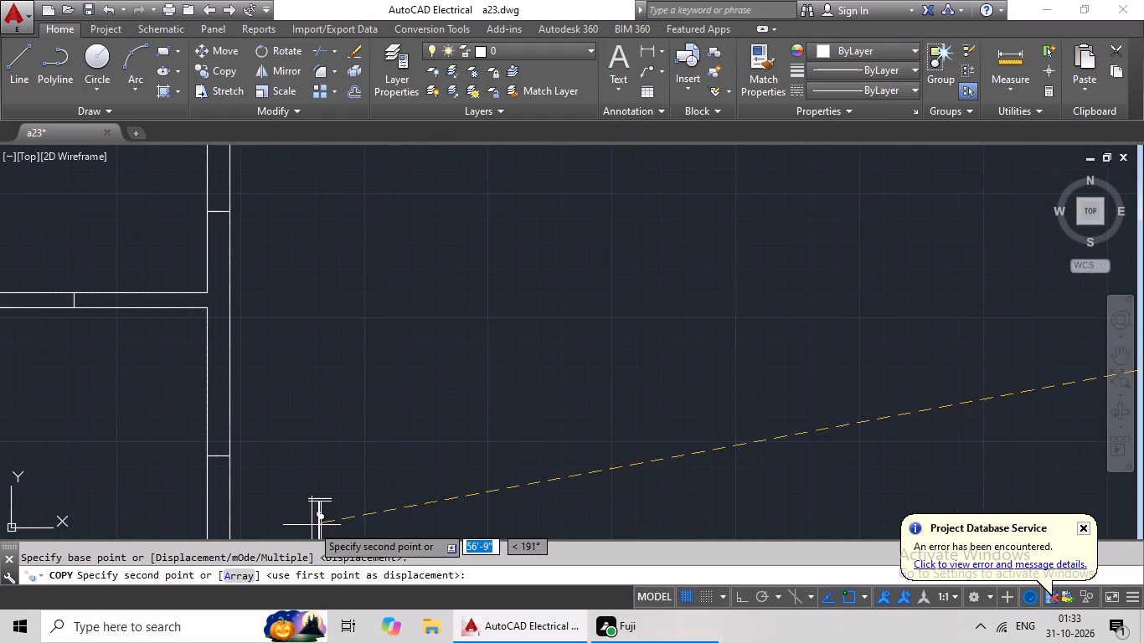
middle_click_drag(310, 340, 459, 486)
middle_click_drag(398, 342, 438, 493)
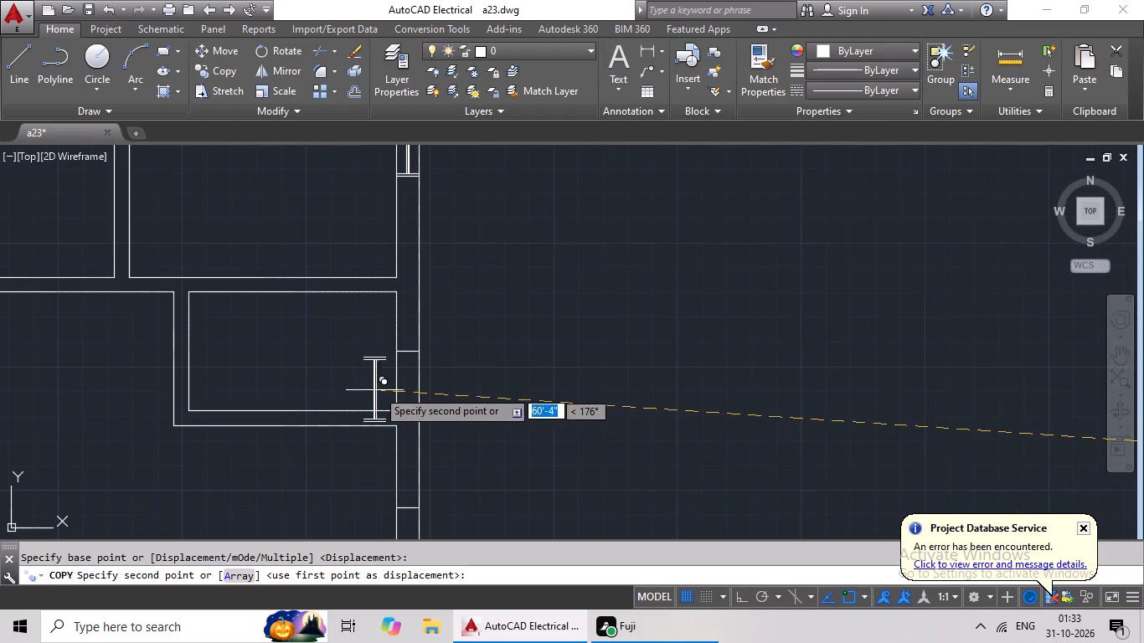
left_click(406, 350)
Copy the 2' vertical window with short end lines by its midpoint onto the corridor-side wall mark of the top row's left-hand toilet.
scroll(529, 357, "down", 4)
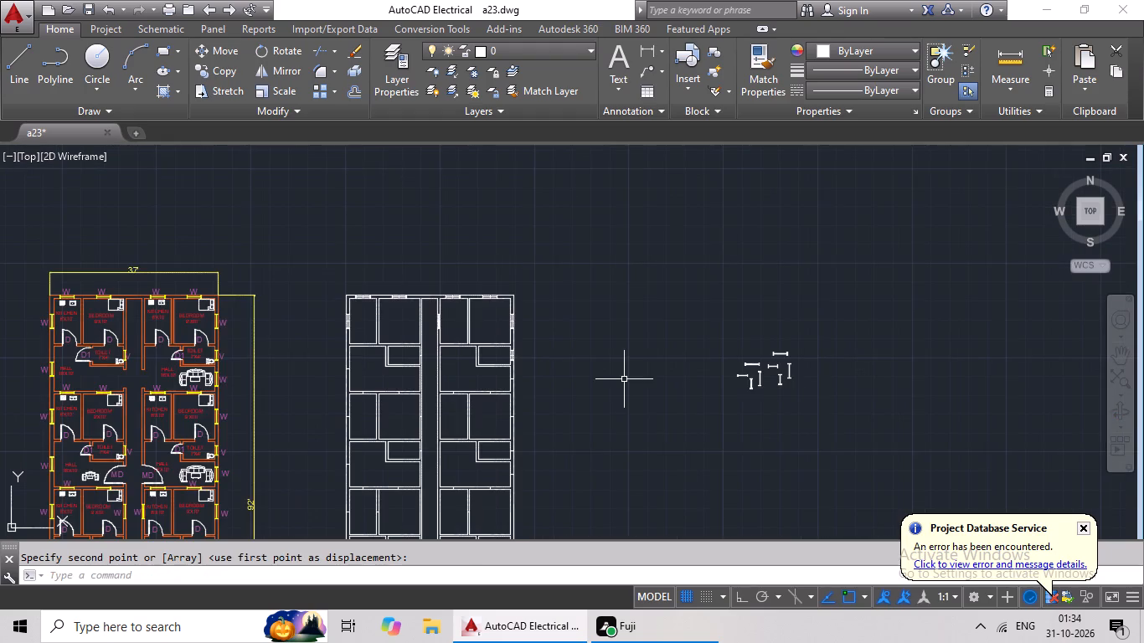
middle_click_drag(621, 373, 564, 362)
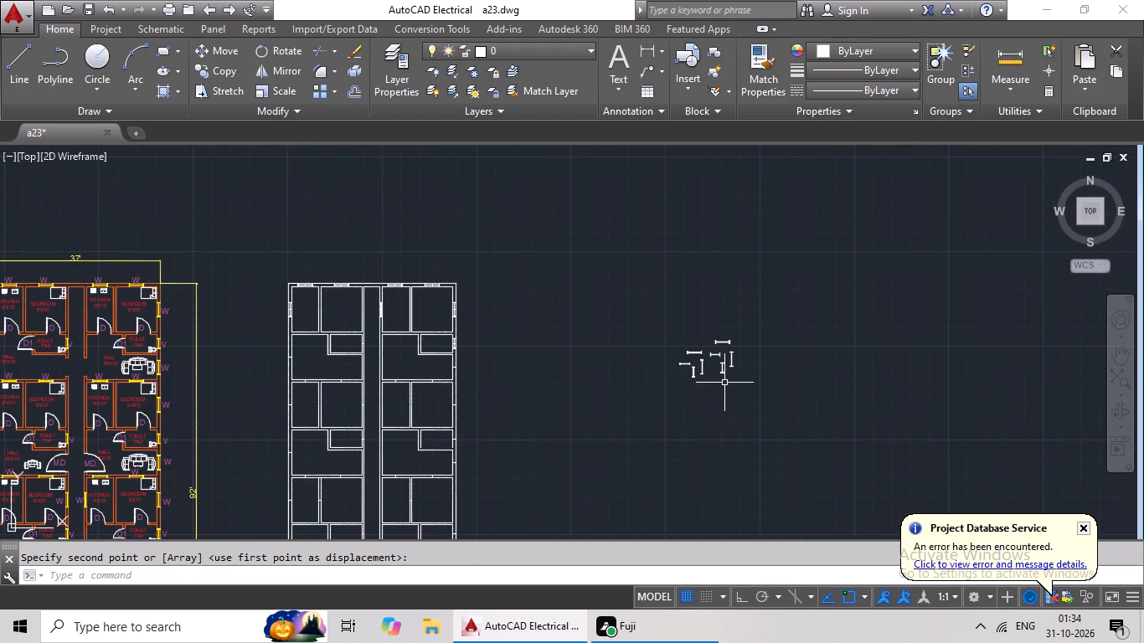
scroll(724, 381, "up", 3)
scroll(597, 342, "up", 2)
left_click_drag(600, 286, 575, 288)
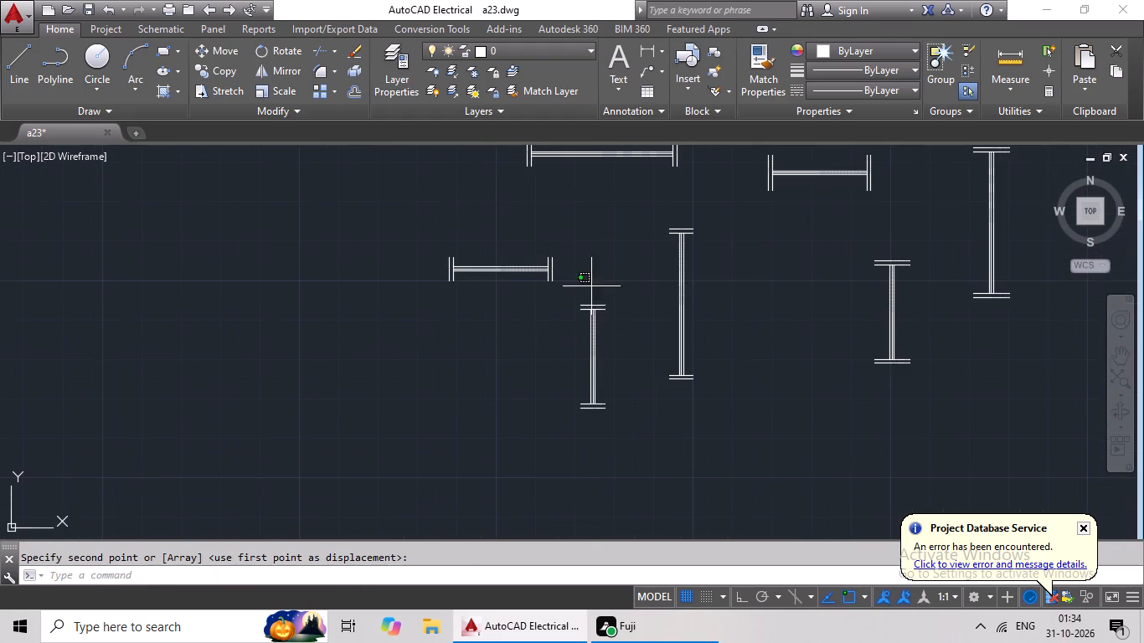
left_click_drag(575, 288, 695, 426)
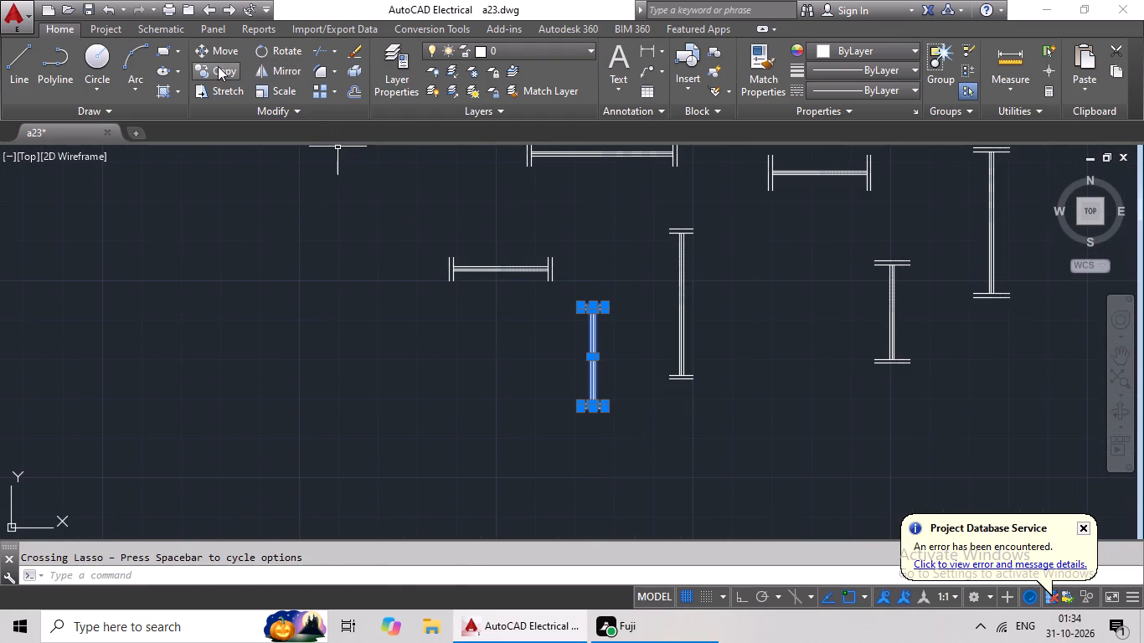
left_click(218, 66)
scroll(595, 363, "up", 3)
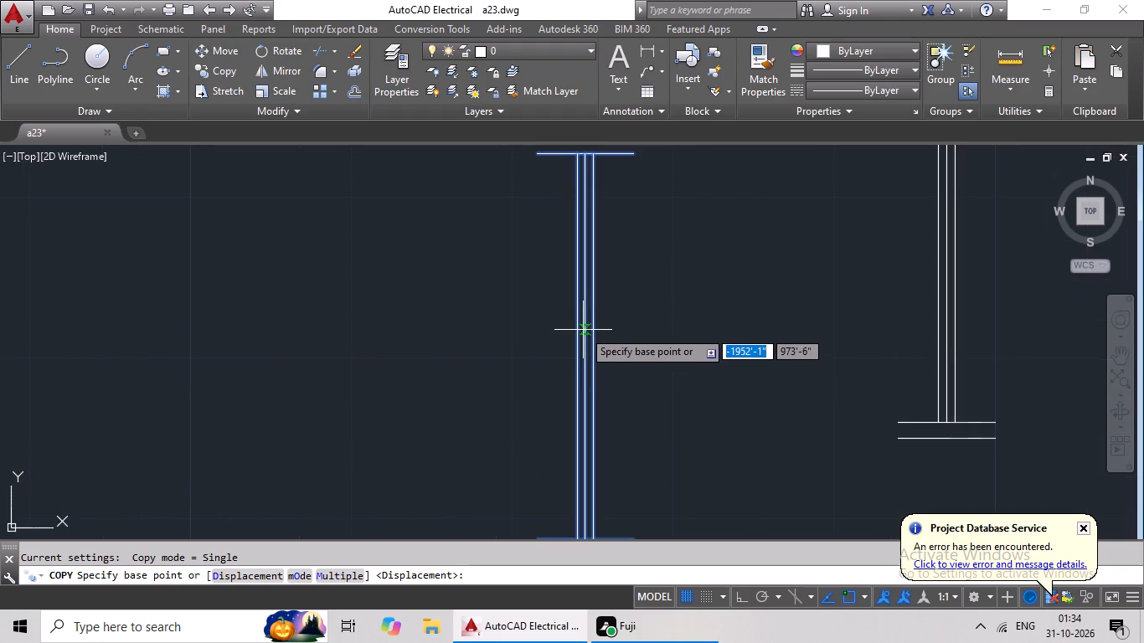
left_click_drag(585, 346, 567, 349)
scroll(46, 400, "down", 2)
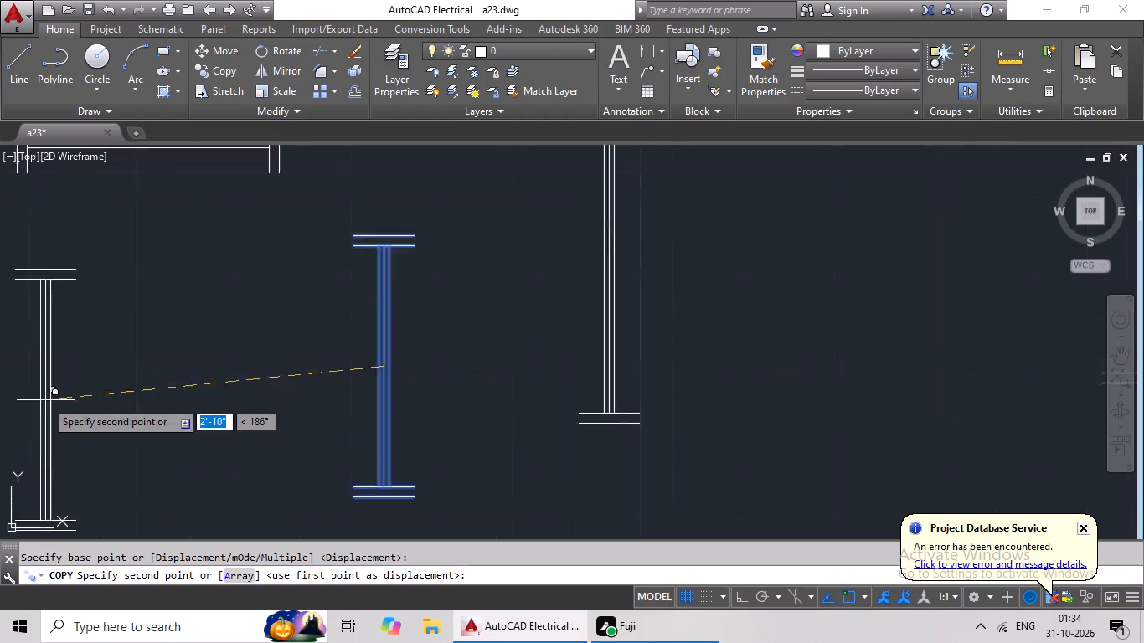
scroll(44, 400, "down", 3)
middle_click_drag(73, 391, 688, 285)
scroll(274, 388, "down", 2)
middle_click_drag(263, 404, 264, 404)
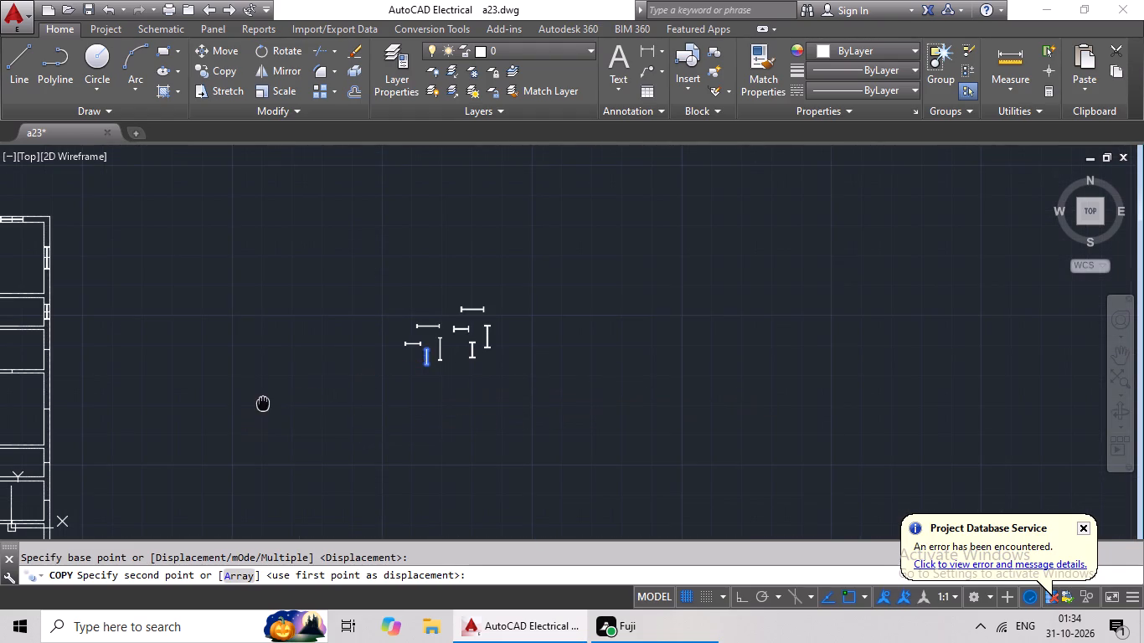
middle_click_drag(264, 404, 472, 398)
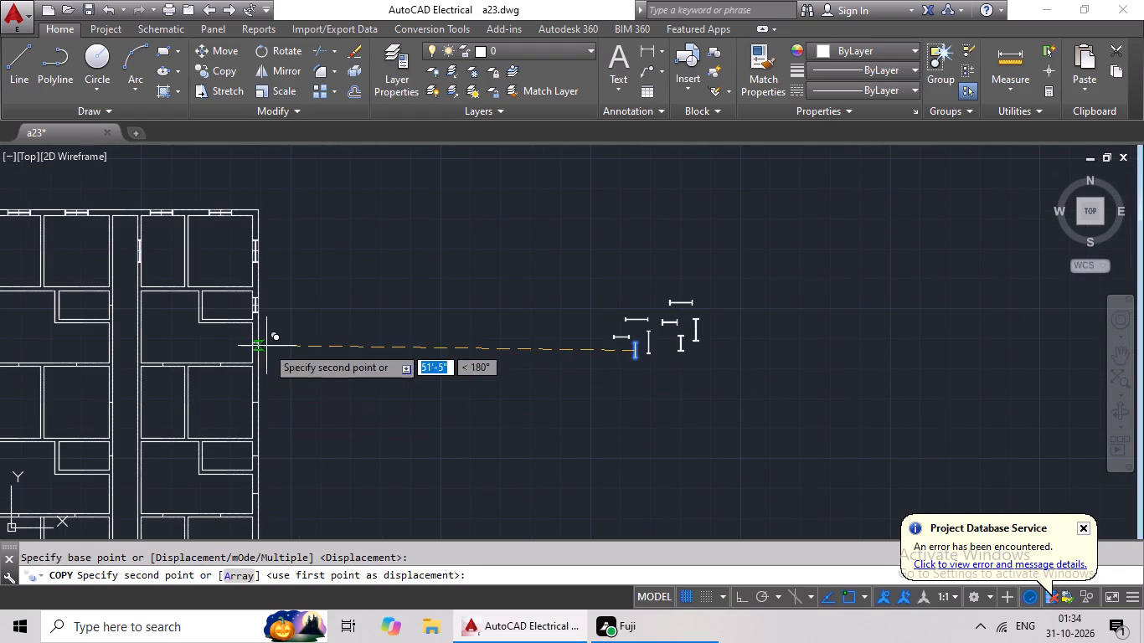
middle_click_drag(174, 363, 396, 402)
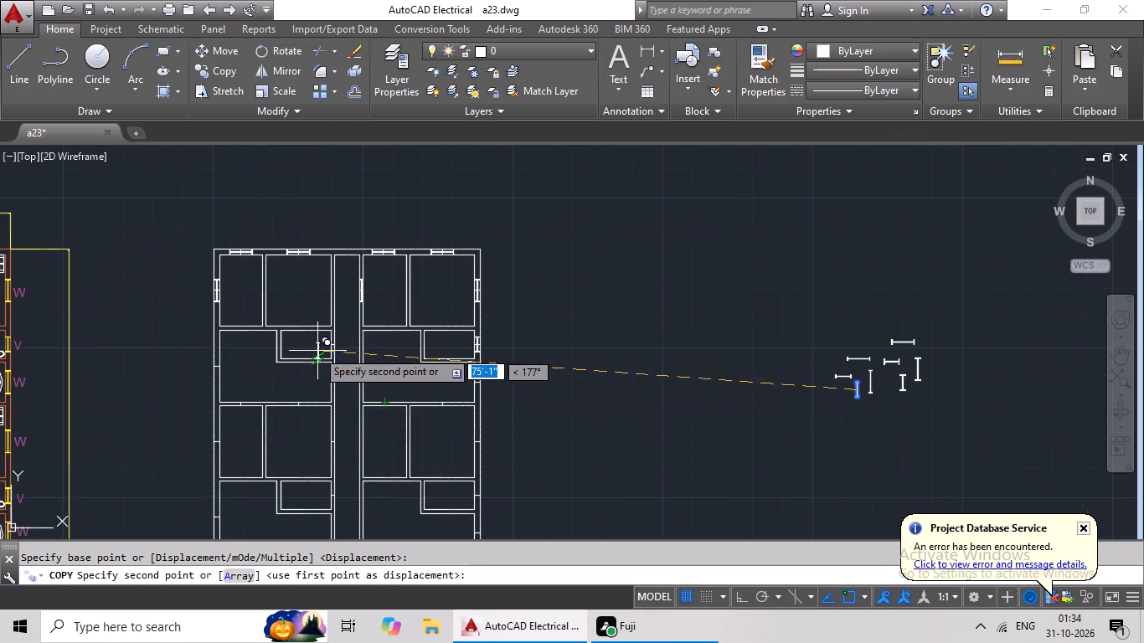
scroll(331, 346, "up", 4)
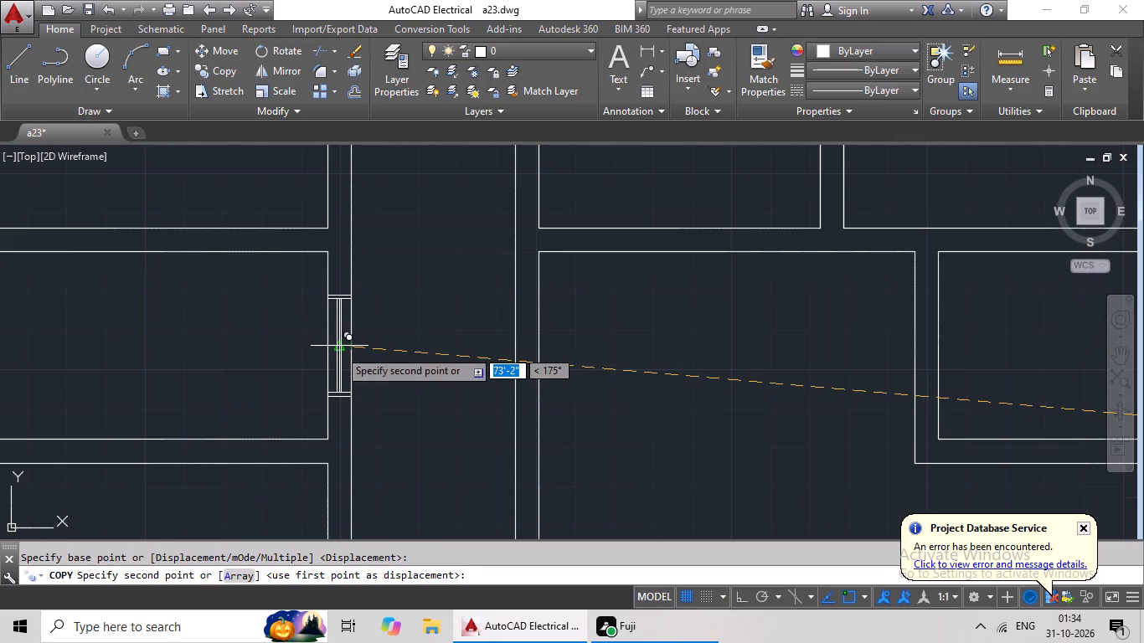
left_click(338, 349)
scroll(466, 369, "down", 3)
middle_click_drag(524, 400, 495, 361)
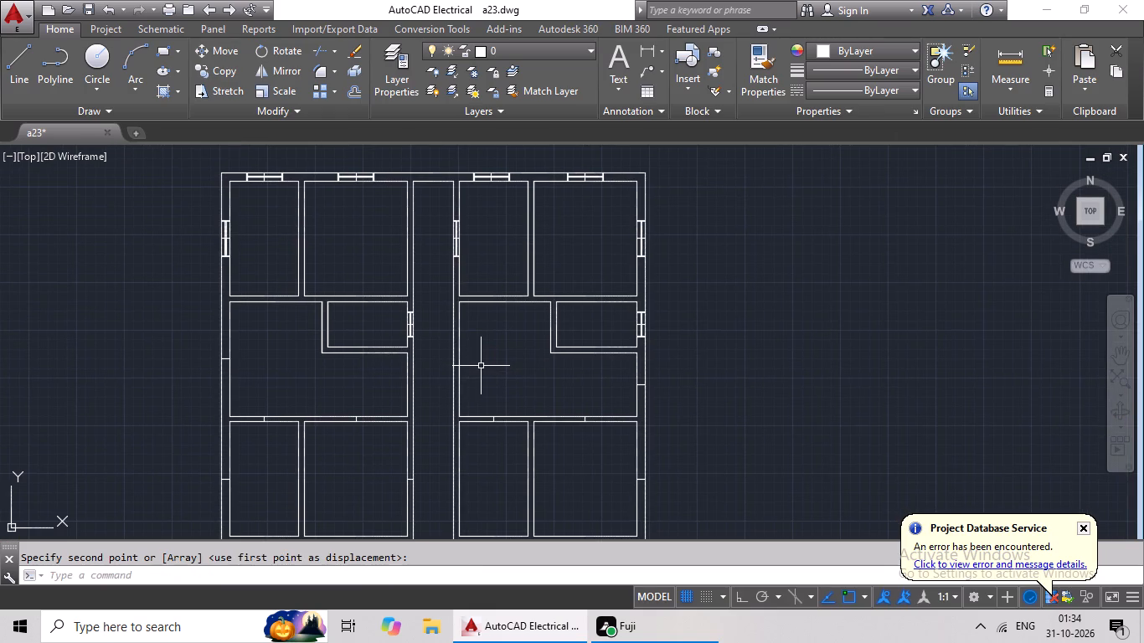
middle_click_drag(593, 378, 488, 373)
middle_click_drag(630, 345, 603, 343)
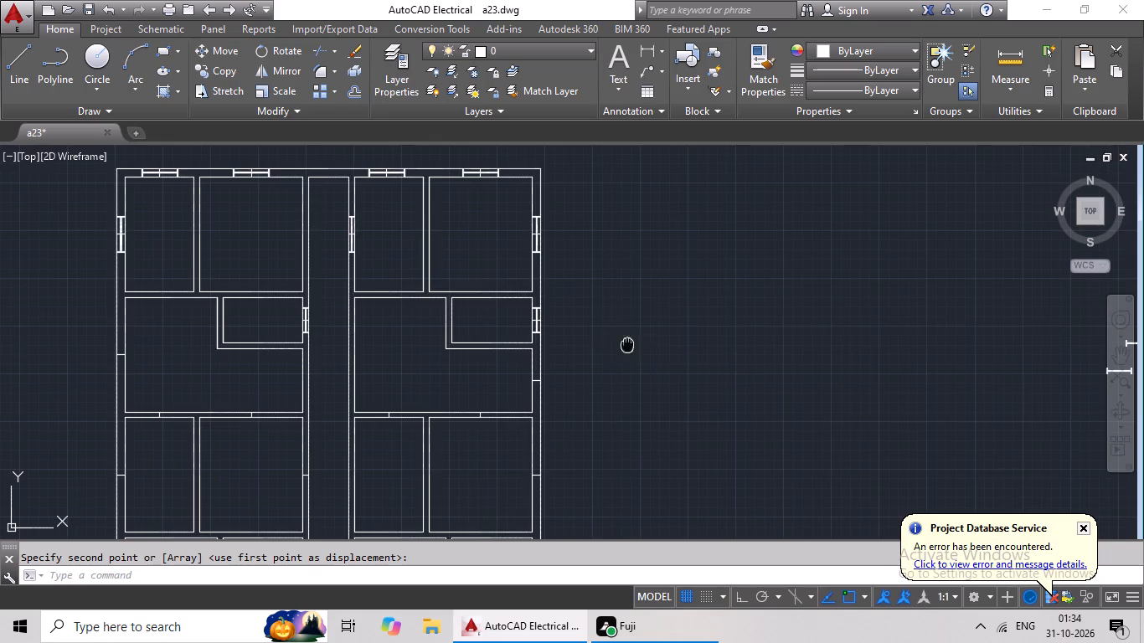
Copy the 3' vertical window with long end lines by its midpoint onto the outer wall mark of the top row's right-hand hall.
middle_click_drag(603, 343, 372, 312)
middle_click_drag(524, 304, 214, 293)
scroll(668, 299, "up", 2)
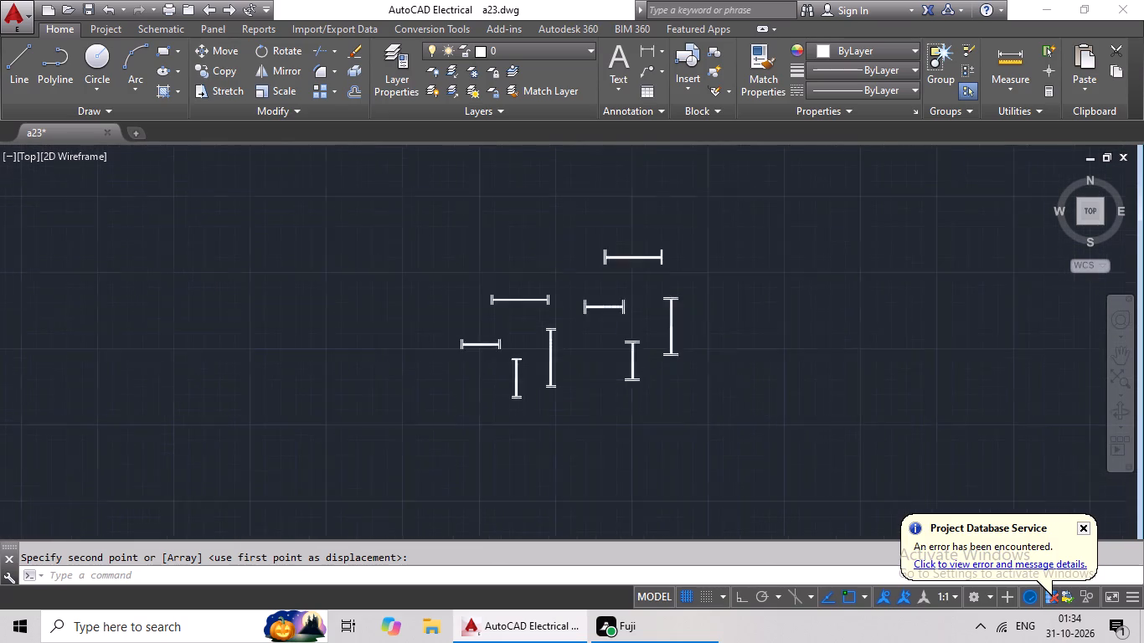
scroll(668, 299, "up", 1)
left_click_drag(760, 271, 794, 472)
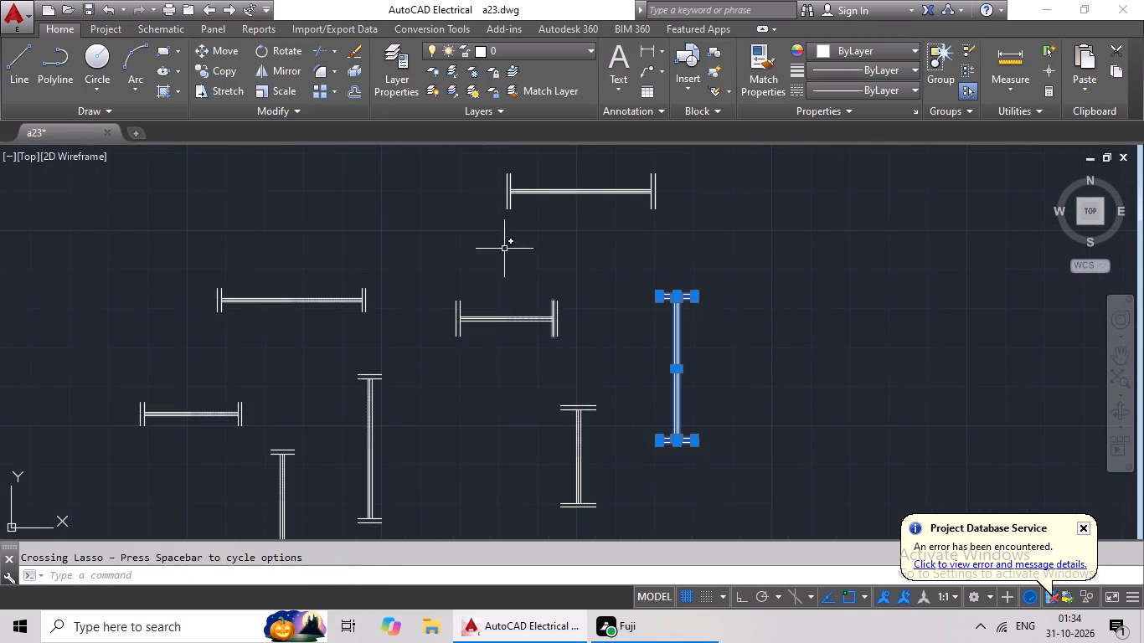
left_click(224, 68)
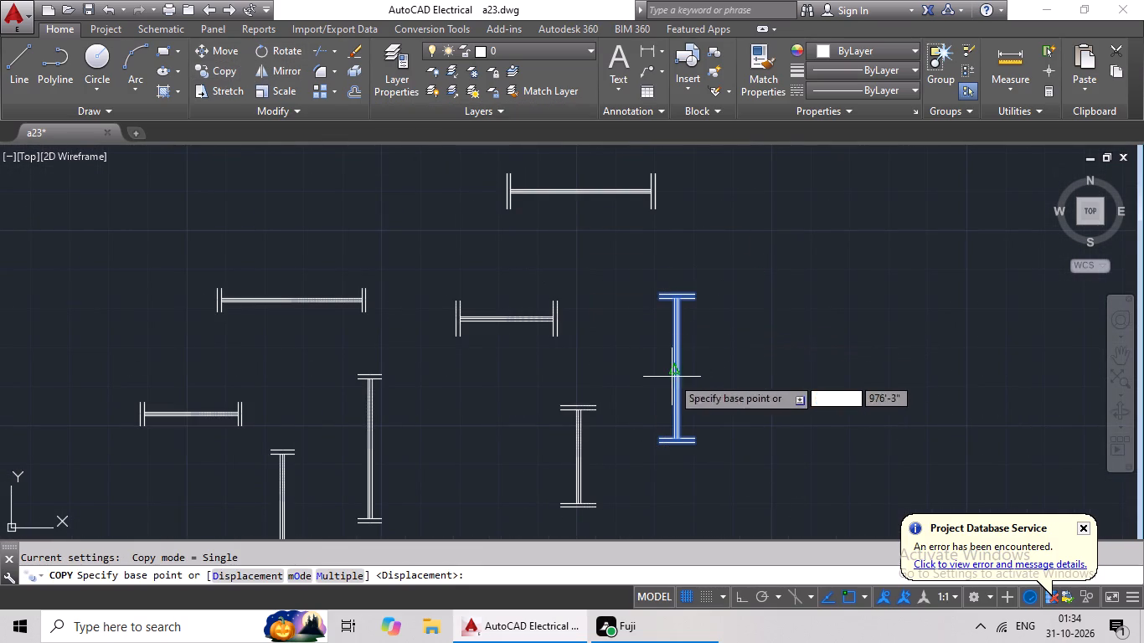
scroll(678, 373, "up", 3)
left_click(673, 359)
scroll(305, 347, "down", 4)
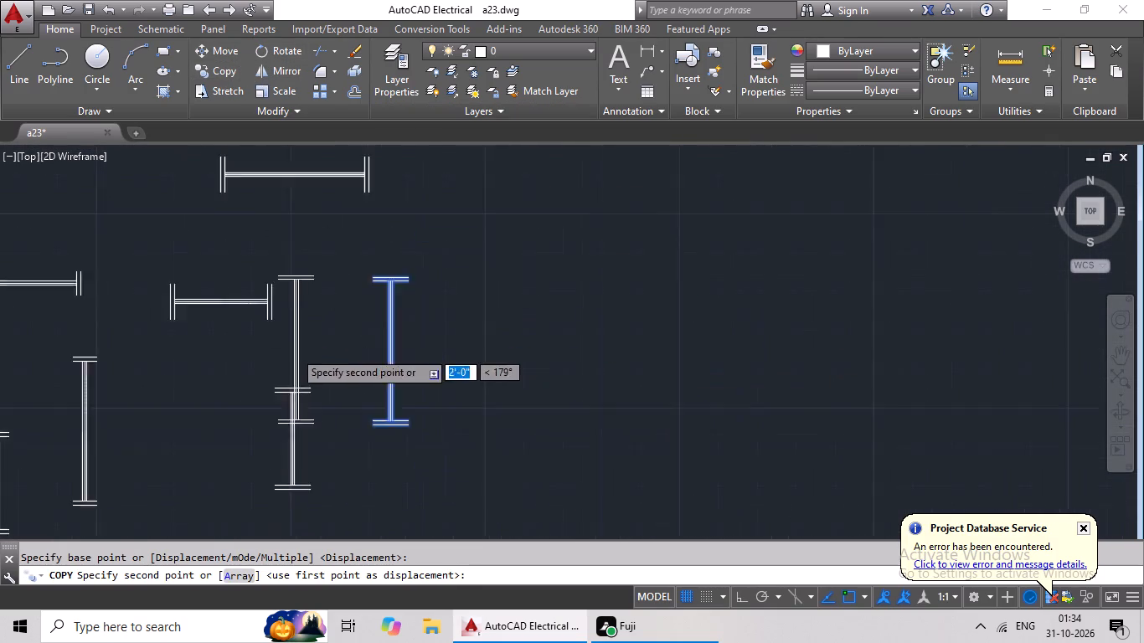
middle_click_drag(293, 351, 657, 283)
middle_click_drag(152, 419, 591, 368)
middle_click_drag(271, 429, 734, 388)
middle_click_drag(353, 427, 555, 394)
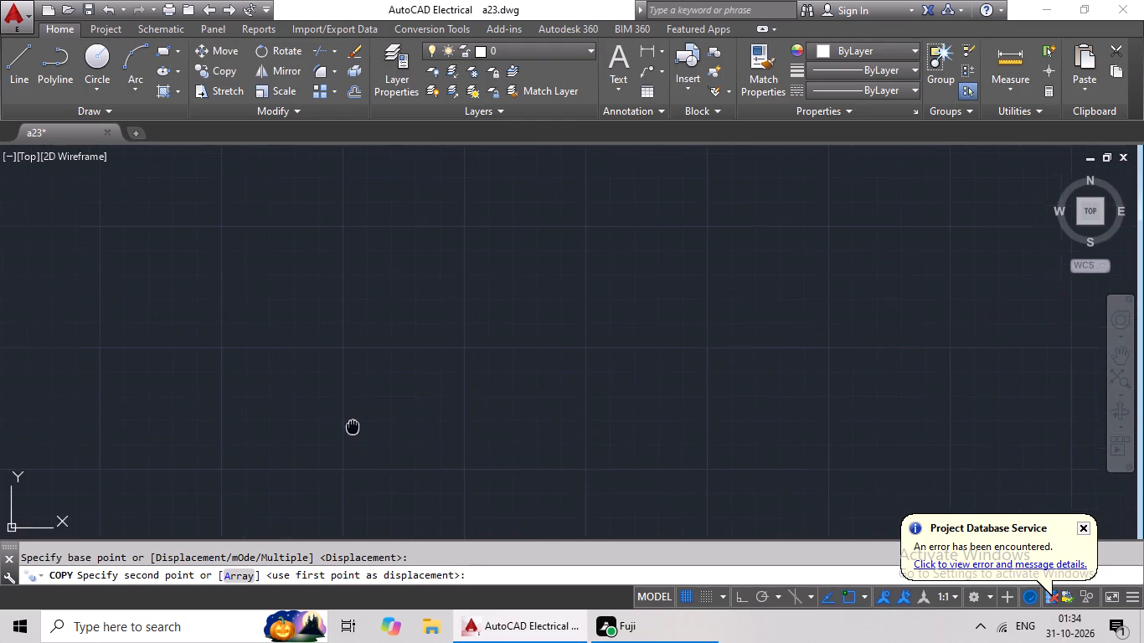
middle_click_drag(555, 394, 696, 380)
middle_click_drag(364, 385, 456, 377)
middle_click(417, 433)
scroll(419, 433, "down", 1)
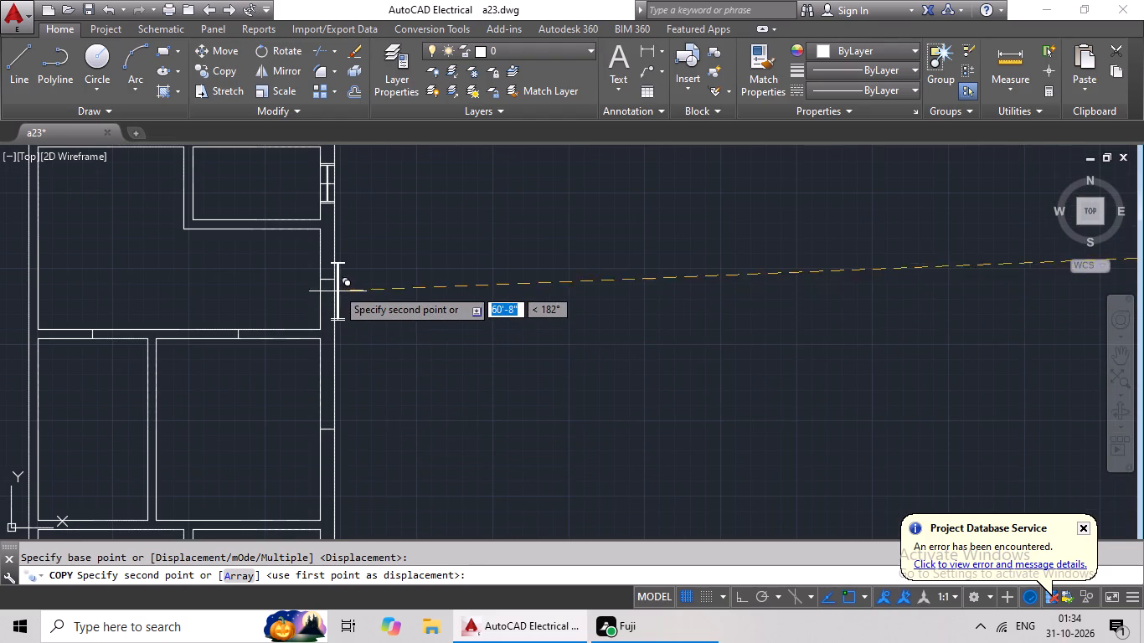
scroll(330, 276, "up", 3)
left_click(310, 287)
Copy the 3' horizontal window with short end lines by its midpoint onto the top wall mark of the second row's right-hand bedroom.
scroll(668, 289, "down", 5)
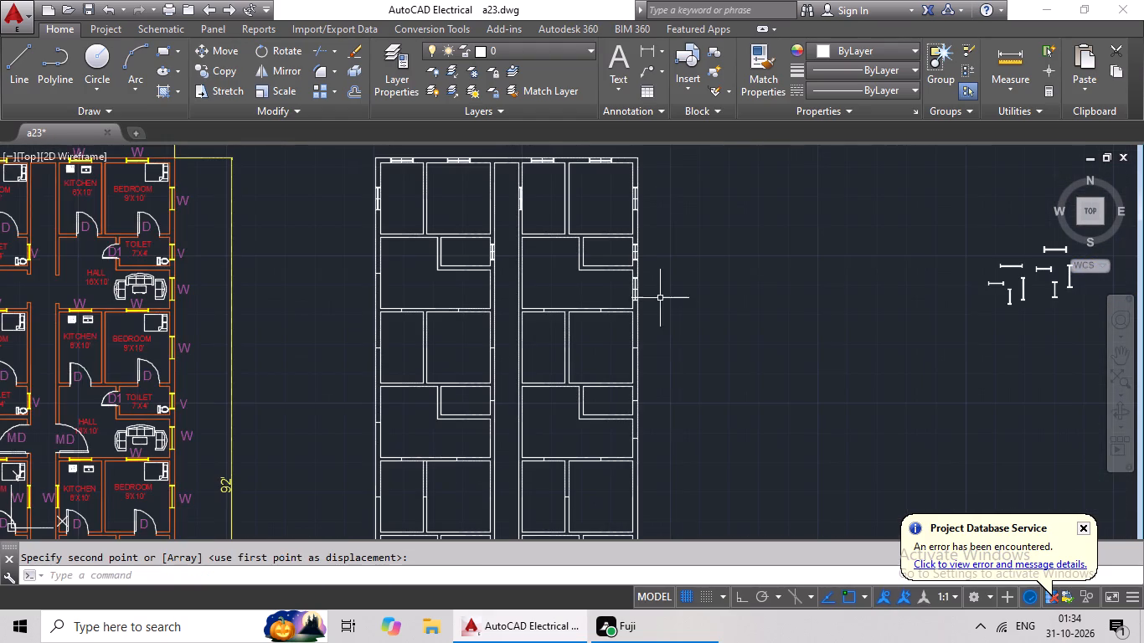
middle_click_drag(643, 306, 590, 306)
middle_click_drag(643, 307, 608, 311)
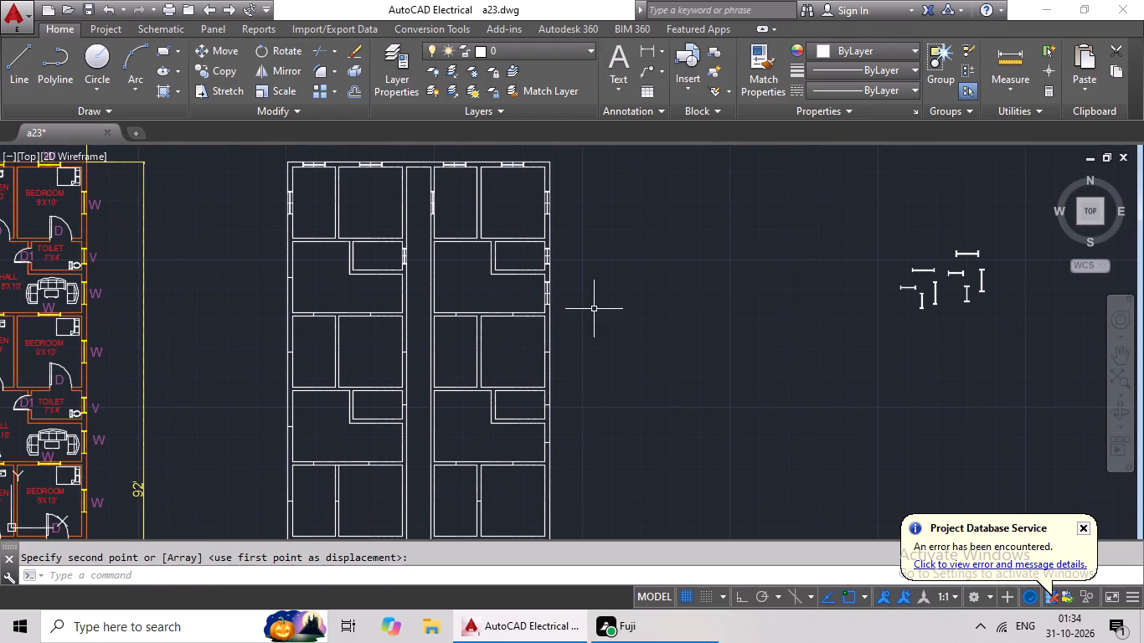
middle_click_drag(613, 308, 582, 308)
middle_click_drag(658, 305, 595, 310)
middle_click_drag(643, 333, 600, 334)
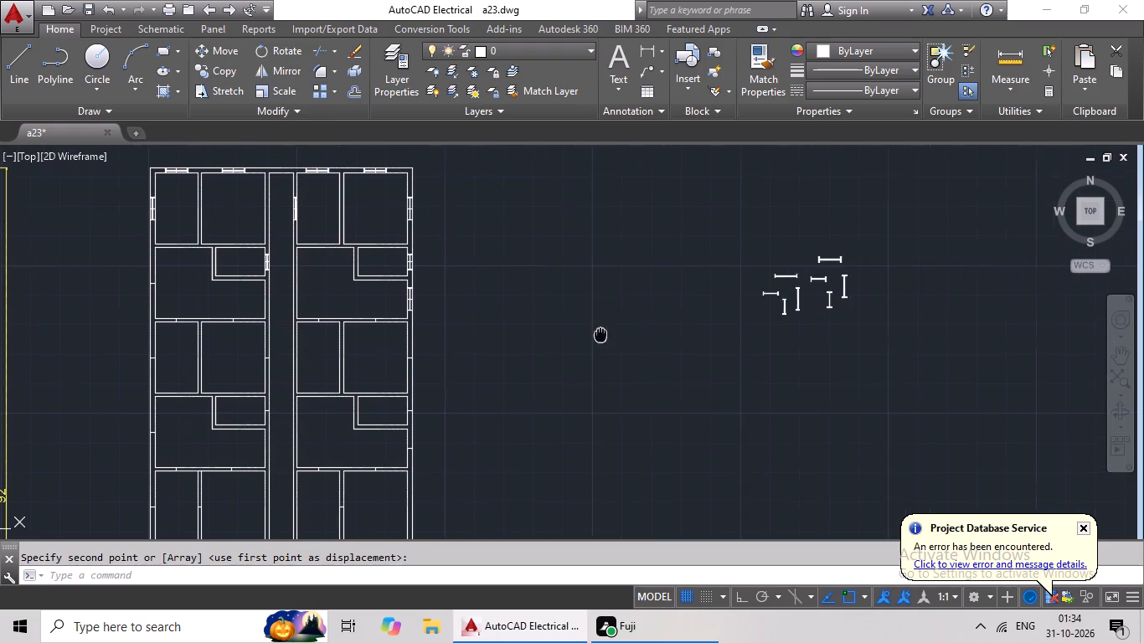
middle_click_drag(638, 342, 563, 350)
scroll(727, 292, "up", 4)
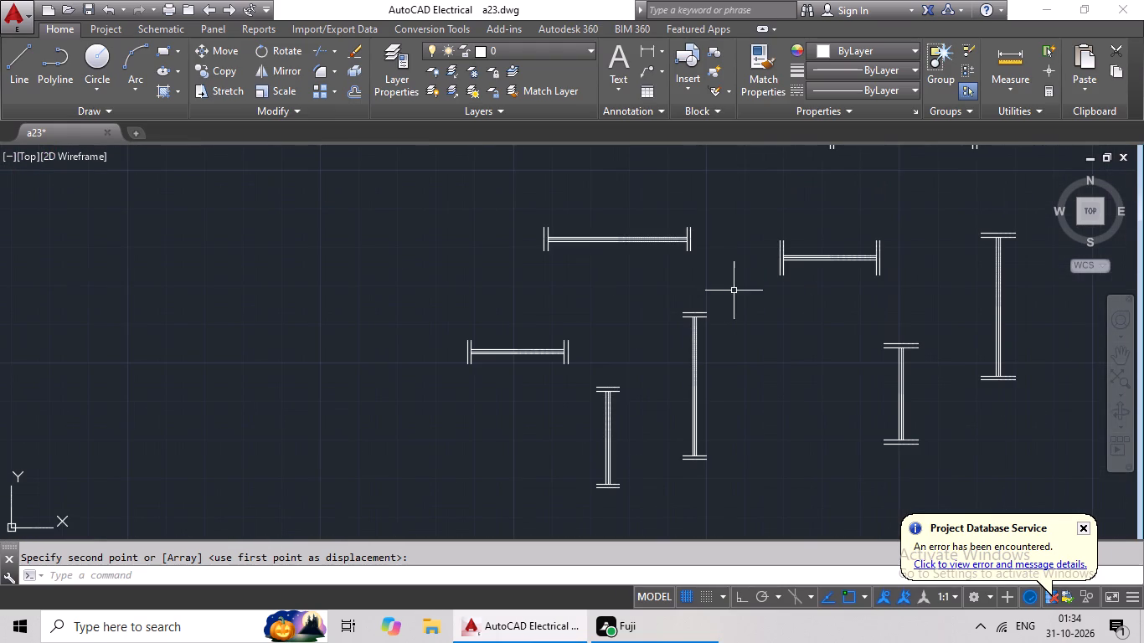
left_click_drag(683, 202, 716, 255)
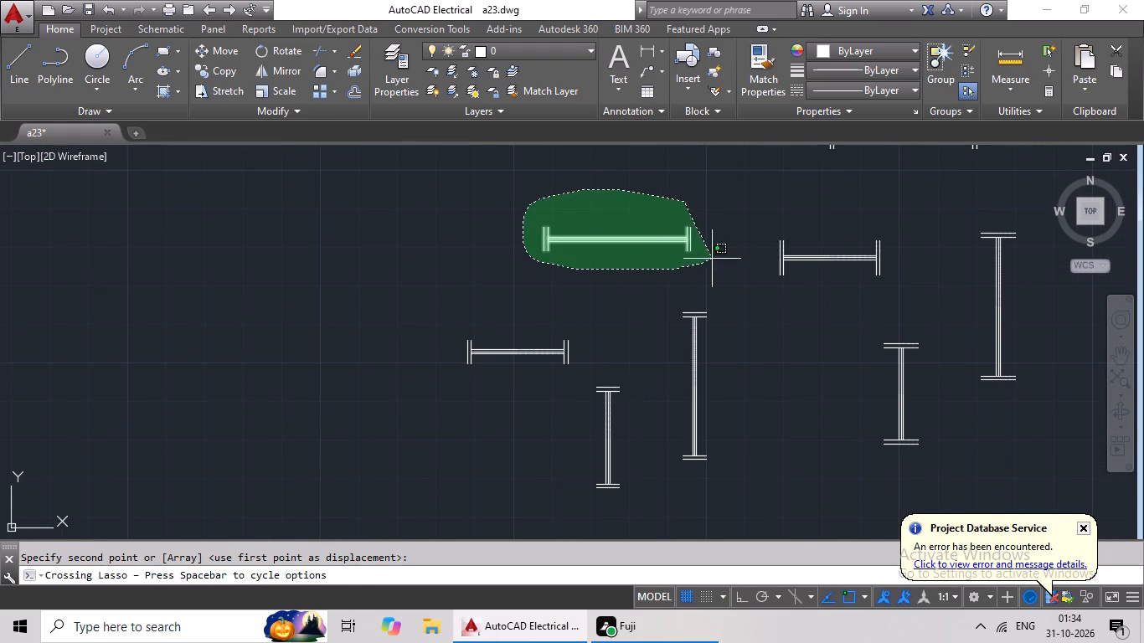
left_click_drag(716, 255, 723, 238)
left_click(223, 69)
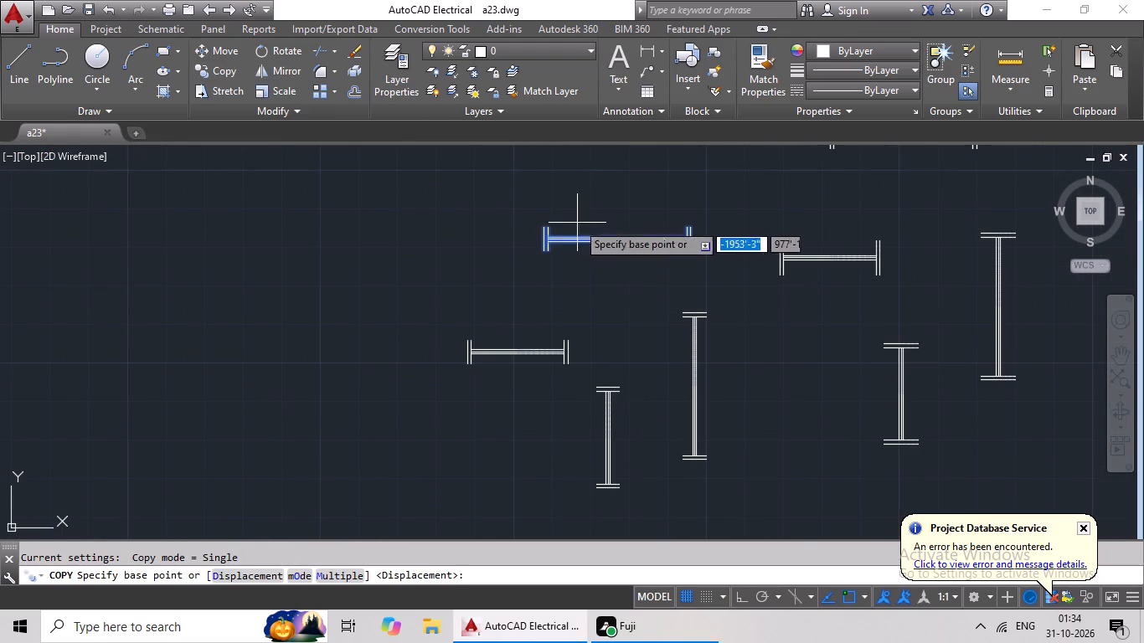
scroll(633, 239, "up", 2)
left_click_drag(590, 239, 580, 244)
scroll(410, 311, "down", 3)
middle_click_drag(406, 322, 603, 266)
middle_click_drag(285, 435, 567, 312)
middle_click_drag(276, 382, 564, 321)
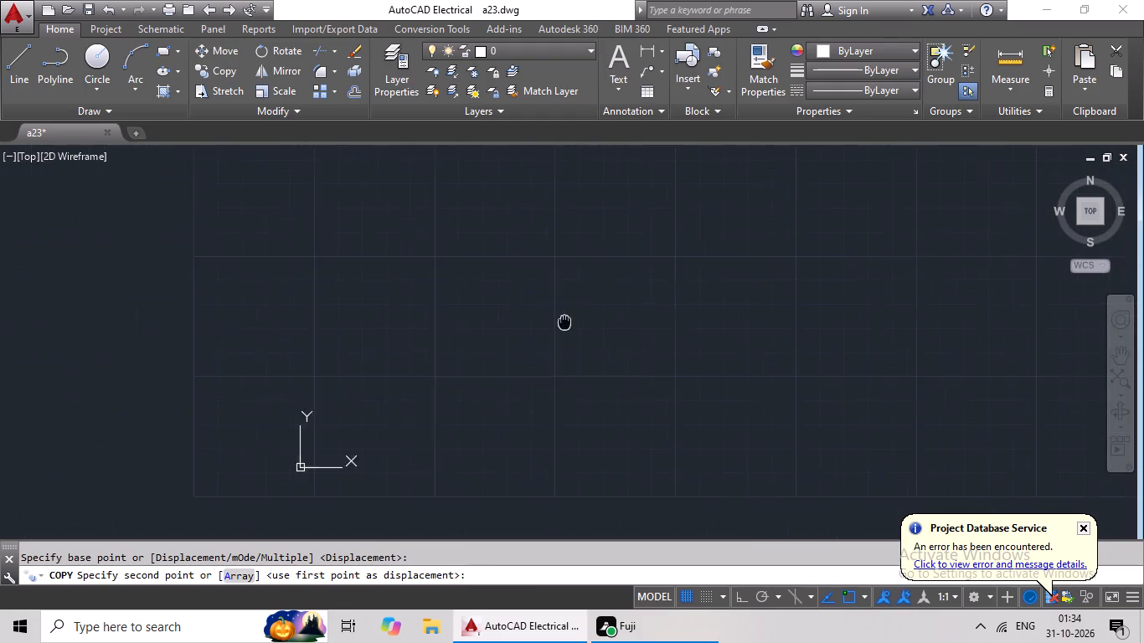
middle_click_drag(291, 386, 488, 357)
middle_click_drag(312, 401, 515, 363)
middle_click_drag(329, 348, 528, 342)
middle_click_drag(398, 378, 492, 380)
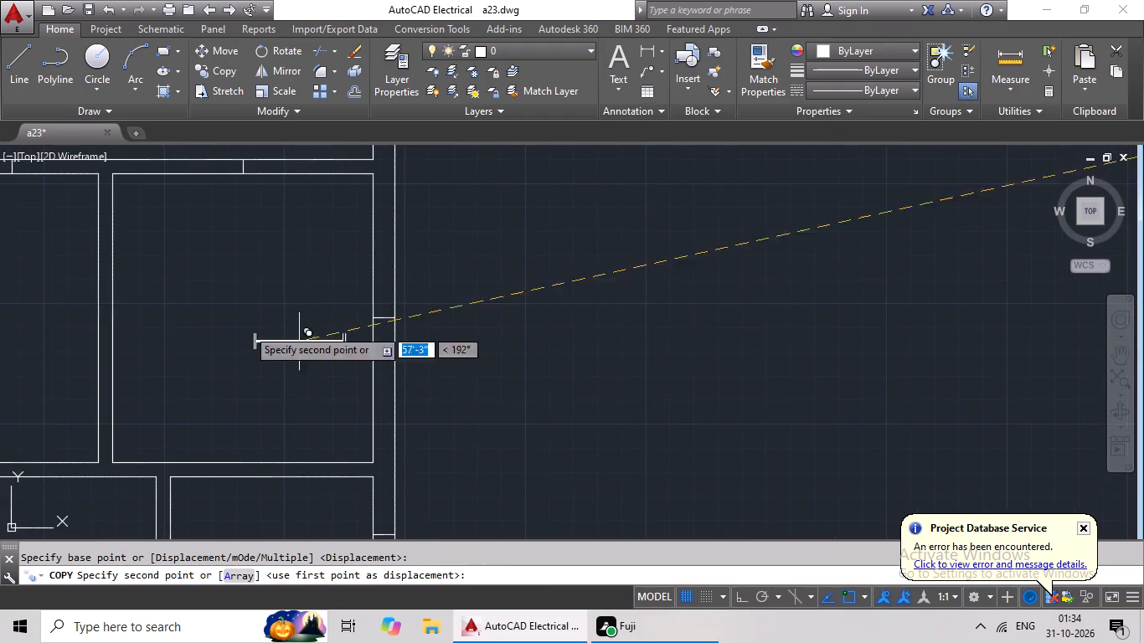
middle_click_drag(188, 285, 271, 484)
scroll(327, 365, "up", 2)
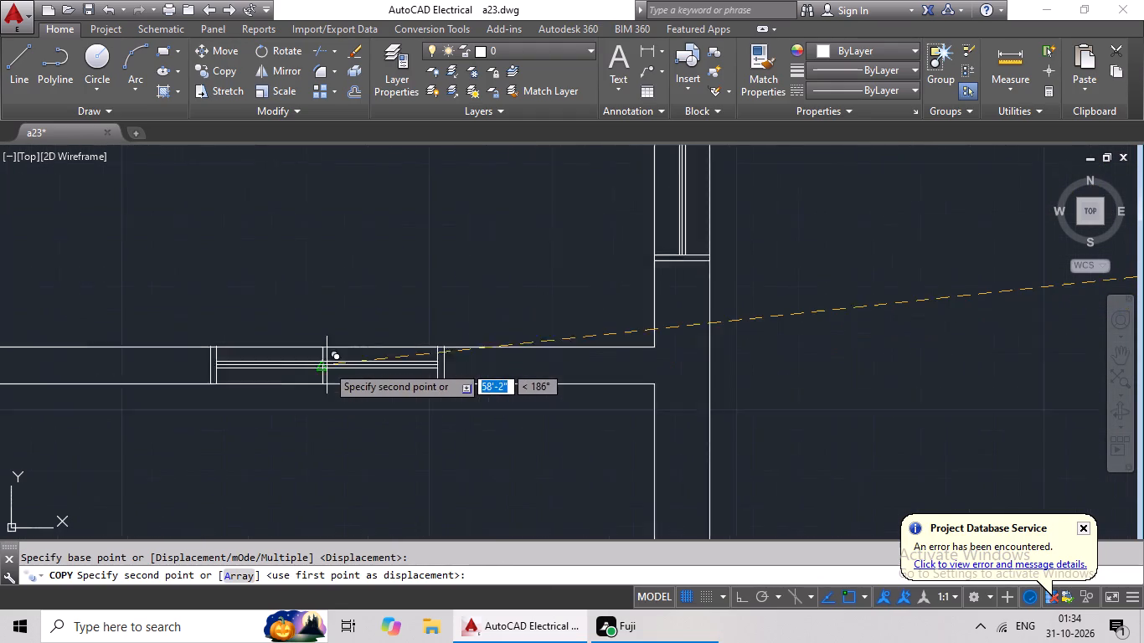
scroll(327, 365, "up", 1)
left_click(317, 366)
Copy the 3' horizontal window with short end lines by its midpoint onto the top wall mark of the second row's right-hand kitchen.
scroll(373, 373, "down", 4)
middle_click_drag(385, 414, 453, 368)
middle_click_drag(661, 398, 296, 405)
scroll(569, 394, "down", 1)
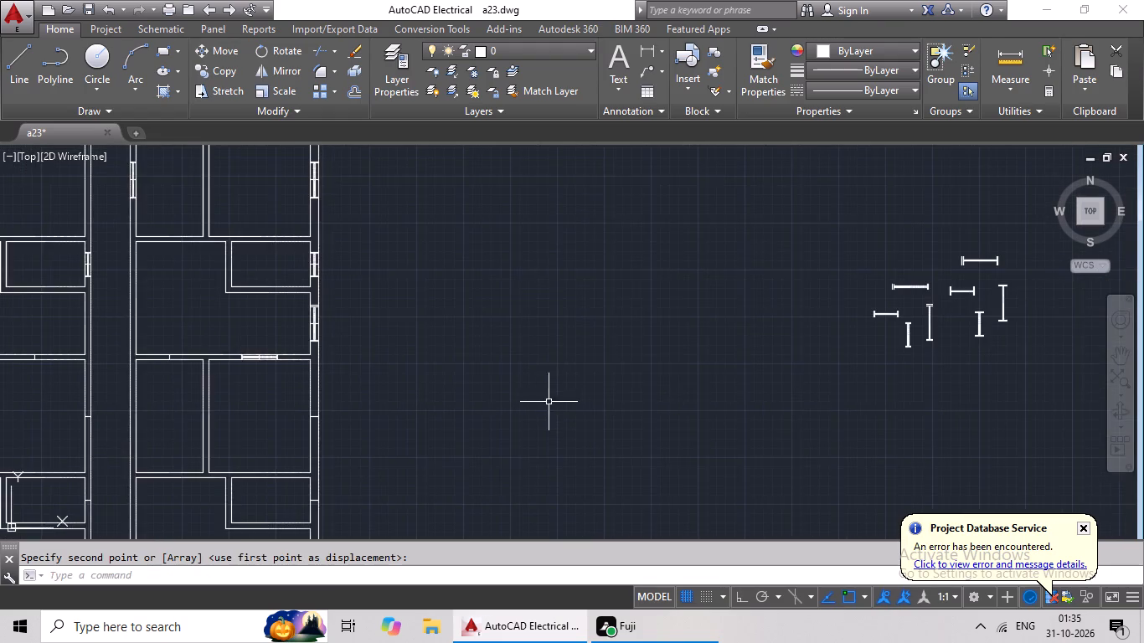
middle_click_drag(671, 383, 469, 391)
scroll(711, 291, "up", 3)
left_click_drag(757, 278, 605, 285)
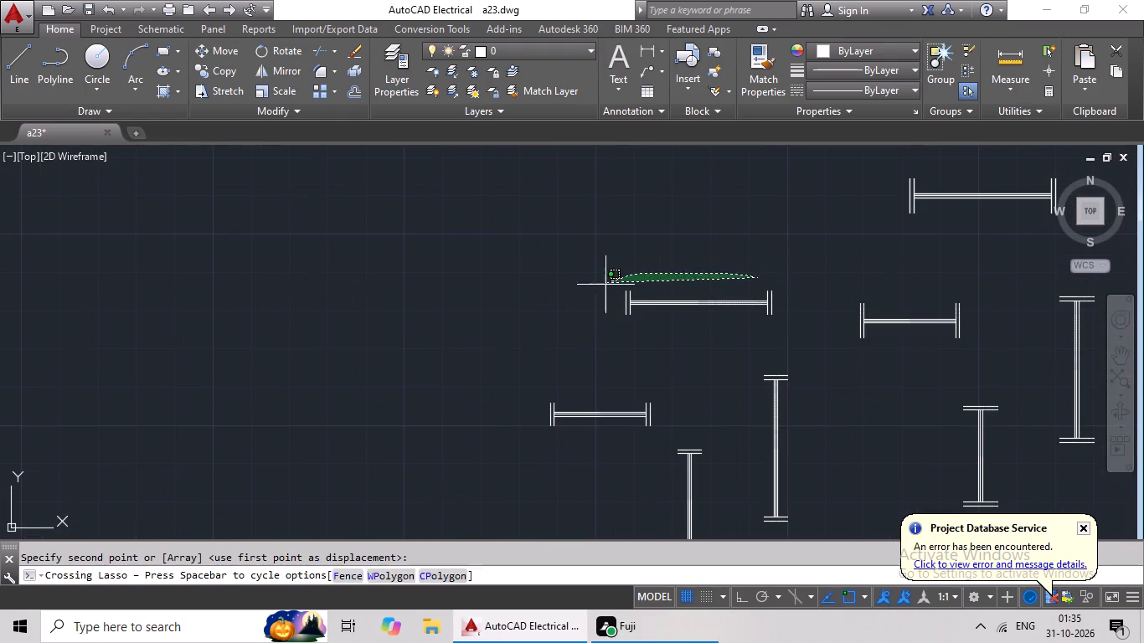
left_click_drag(605, 285, 801, 285)
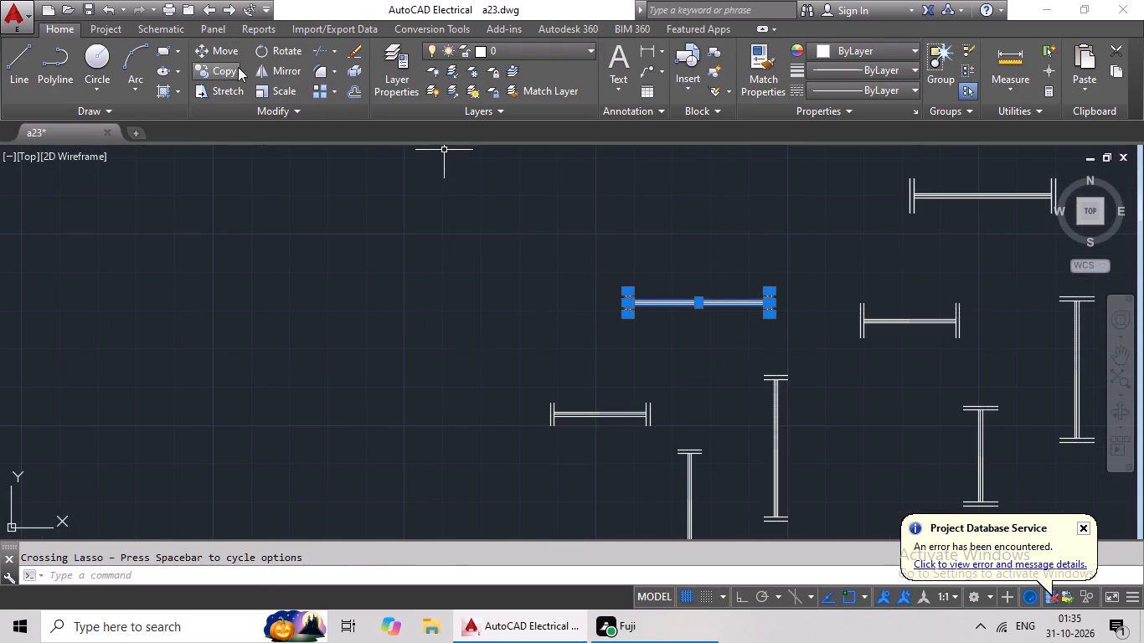
left_click(219, 68)
scroll(443, 250, "down", 1)
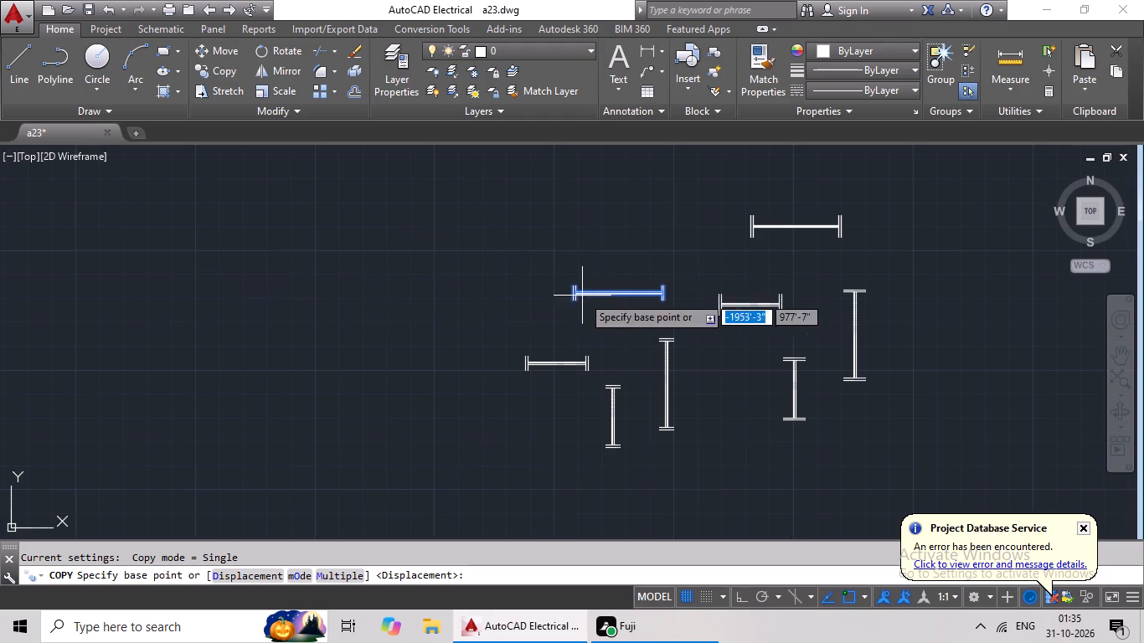
scroll(636, 297, "up", 3)
scroll(563, 272, "up", 3)
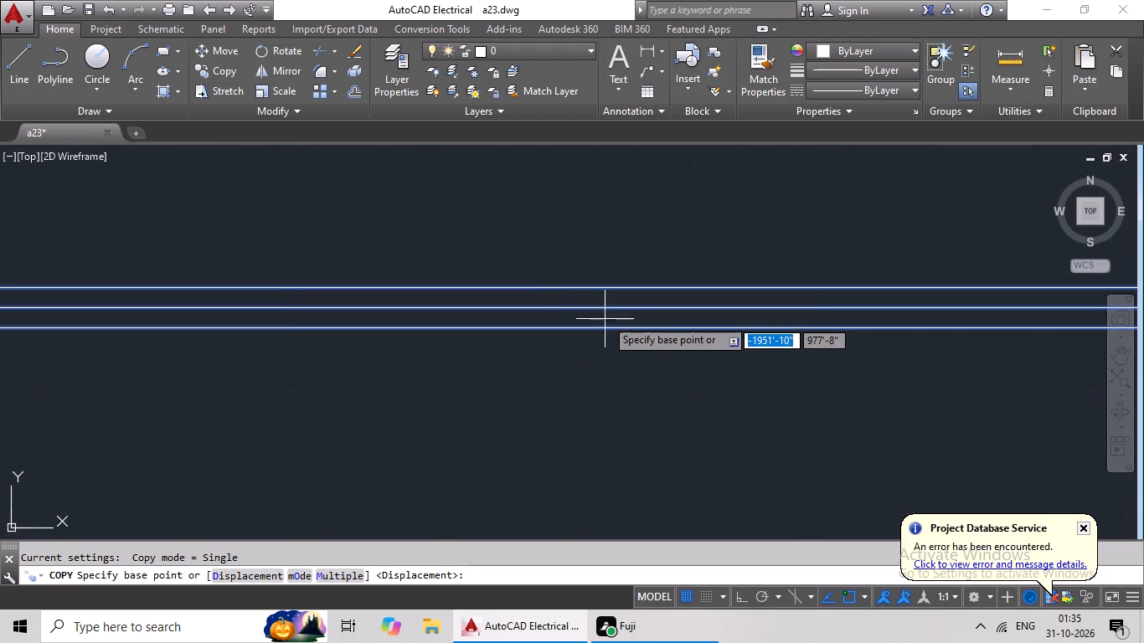
scroll(703, 310, "down", 1)
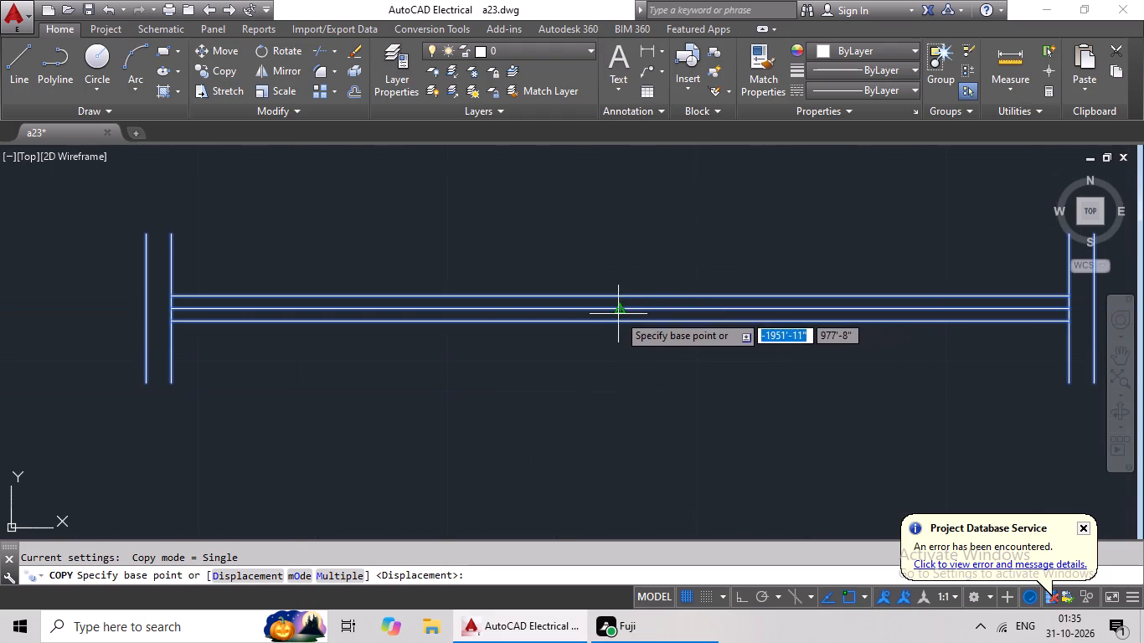
left_click_drag(619, 308, 549, 325)
scroll(245, 390, "down", 4)
middle_click_drag(238, 392, 504, 222)
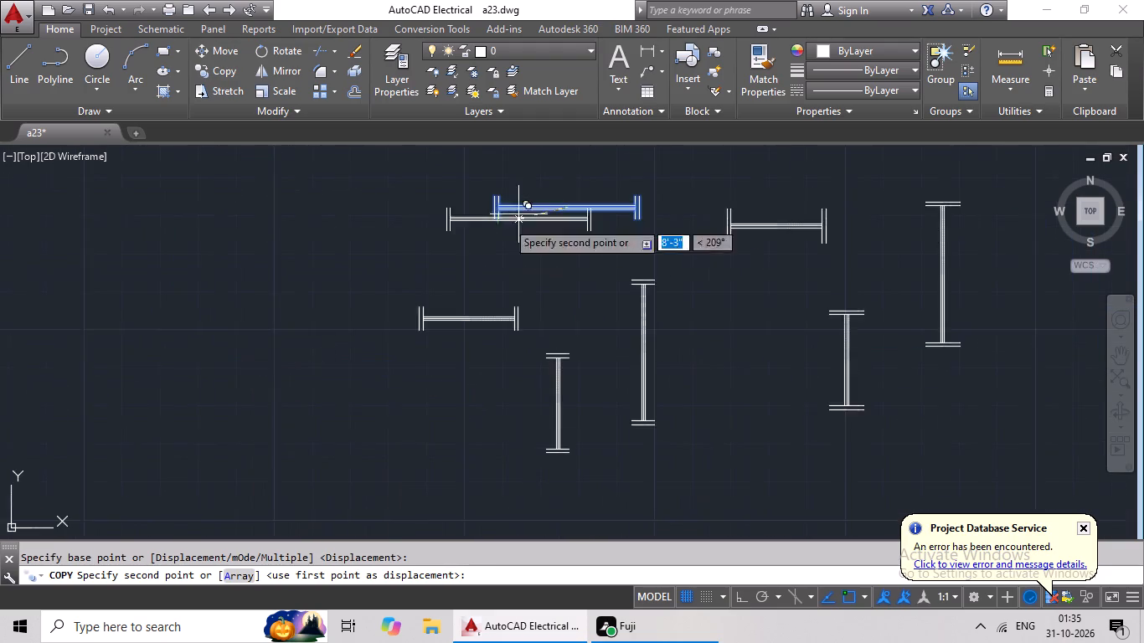
scroll(270, 327, "down", 2)
middle_click_drag(229, 360, 528, 246)
middle_click_drag(347, 326, 552, 275)
middle_click_drag(412, 334, 724, 325)
middle_click_drag(442, 384, 521, 366)
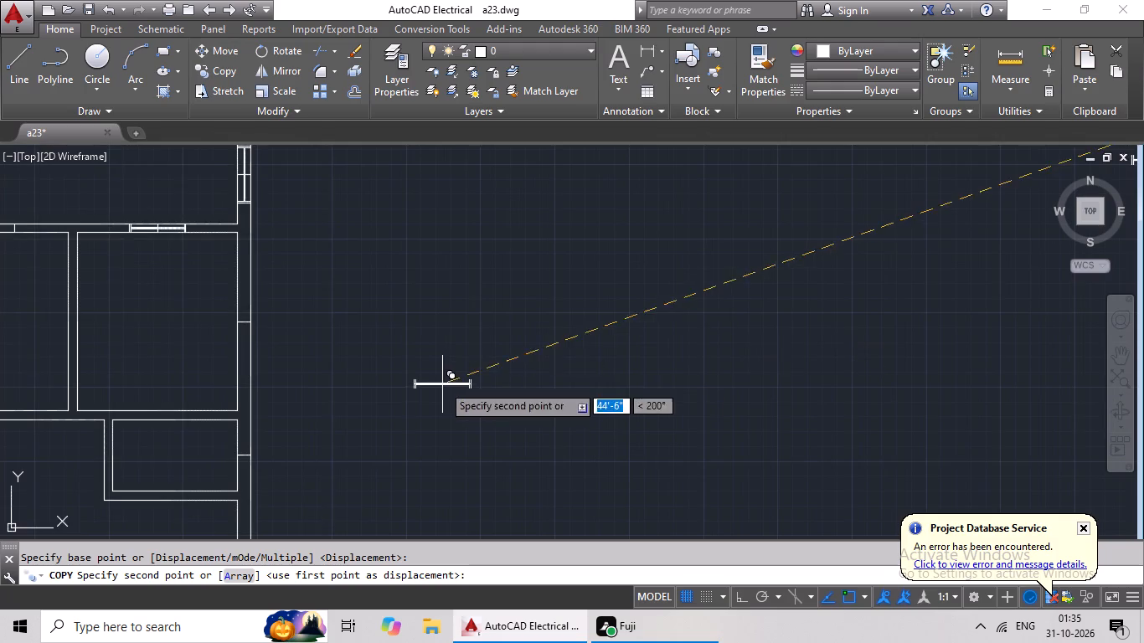
middle_click_drag(521, 366, 635, 354)
middle_click_drag(267, 302, 512, 491)
scroll(448, 393, "up", 4)
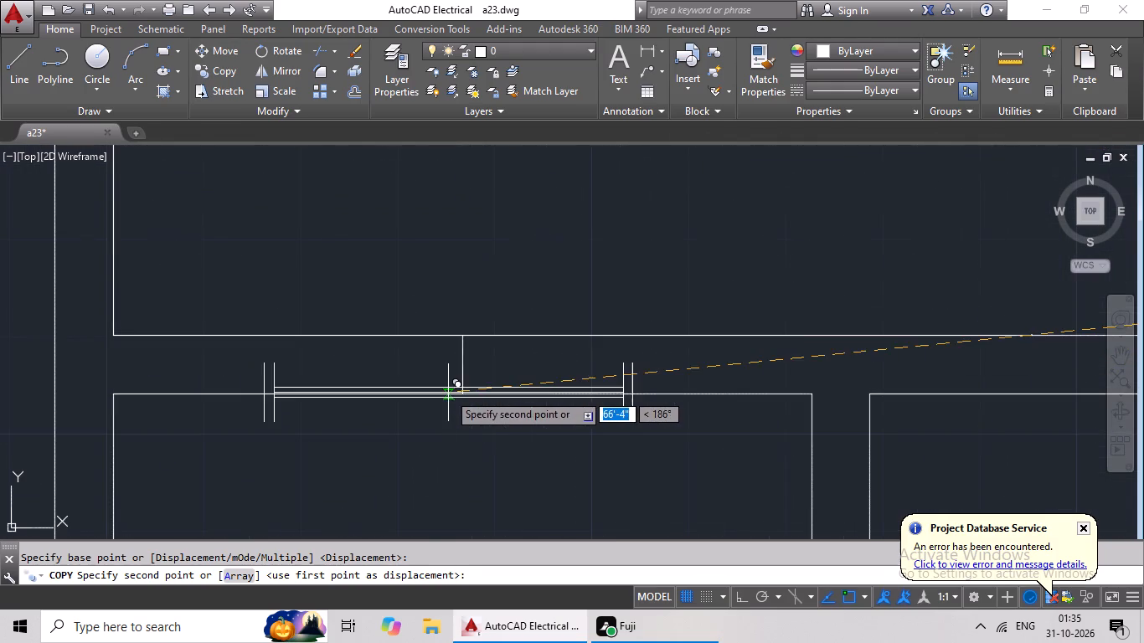
left_click(463, 361)
Copy the 3' vertical window with long end lines by its midpoint onto the outer wall mark of the second row's right-hand bedroom.
scroll(596, 360, "down", 3)
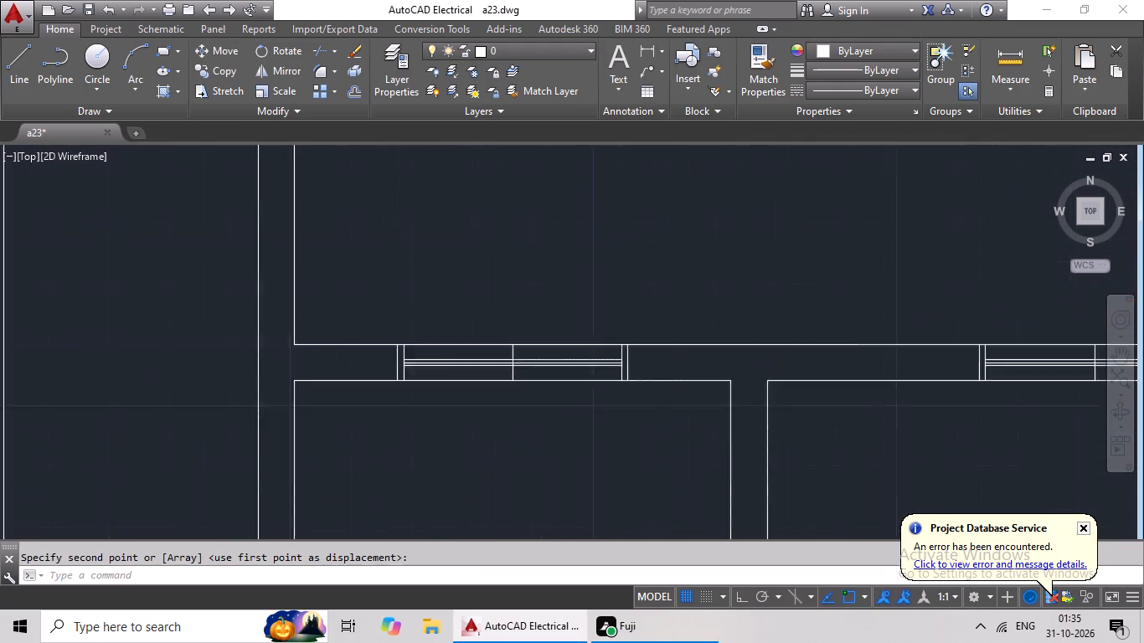
scroll(599, 363, "down", 1)
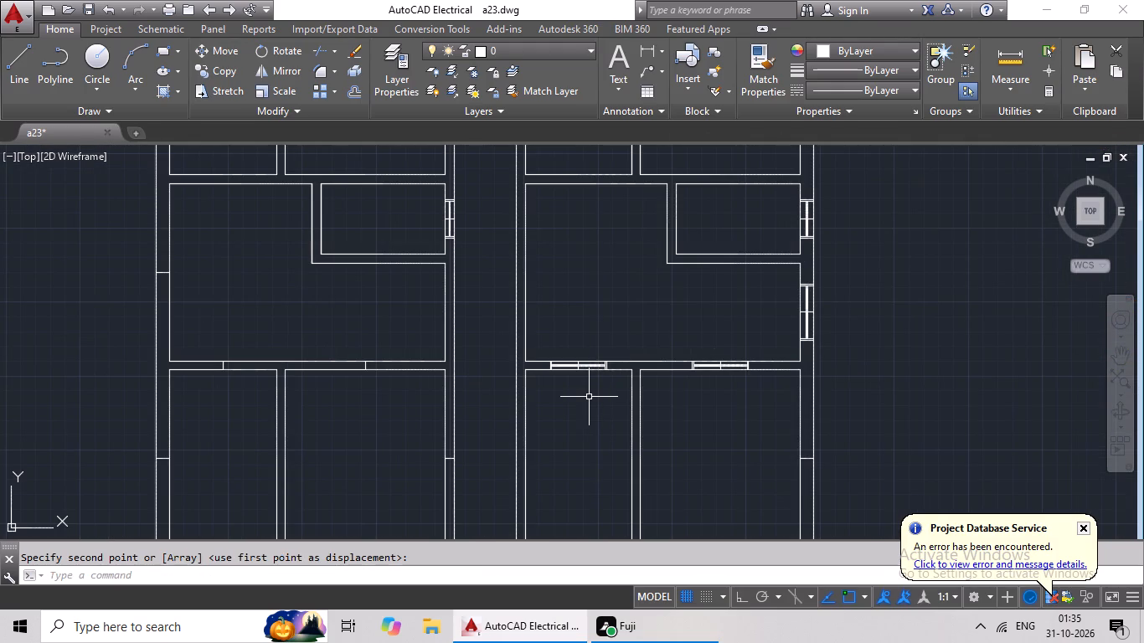
scroll(867, 292, "down", 2)
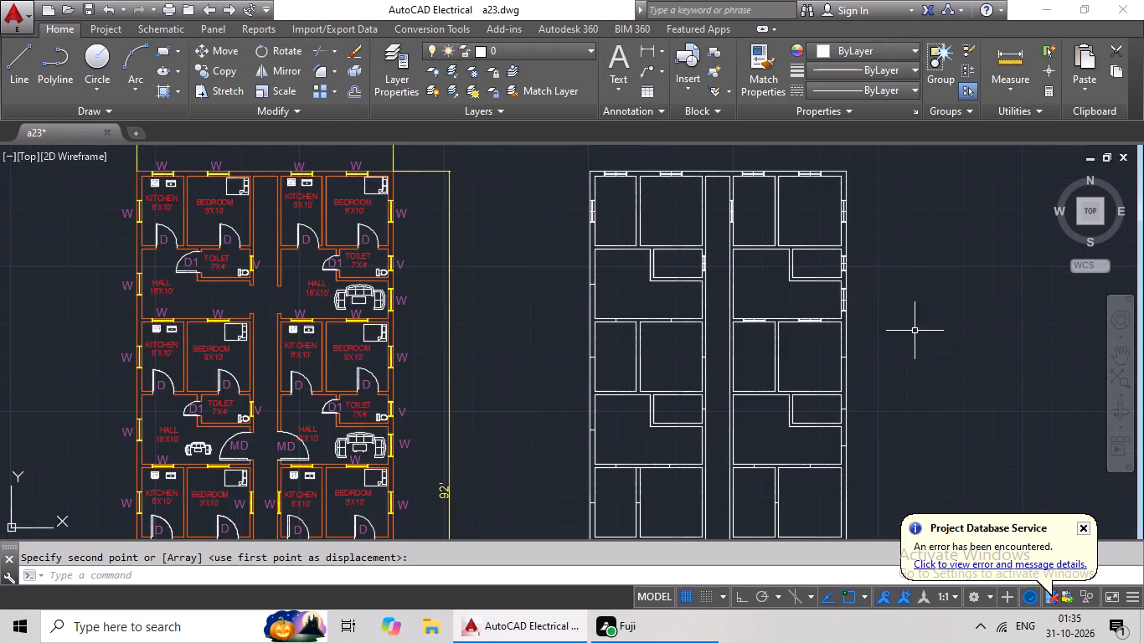
middle_click_drag(910, 336, 563, 307)
scroll(608, 274, "down", 2)
middle_click_drag(626, 272, 532, 306)
scroll(616, 298, "up", 4)
scroll(742, 325, "up", 3)
left_click_drag(868, 198, 669, 229)
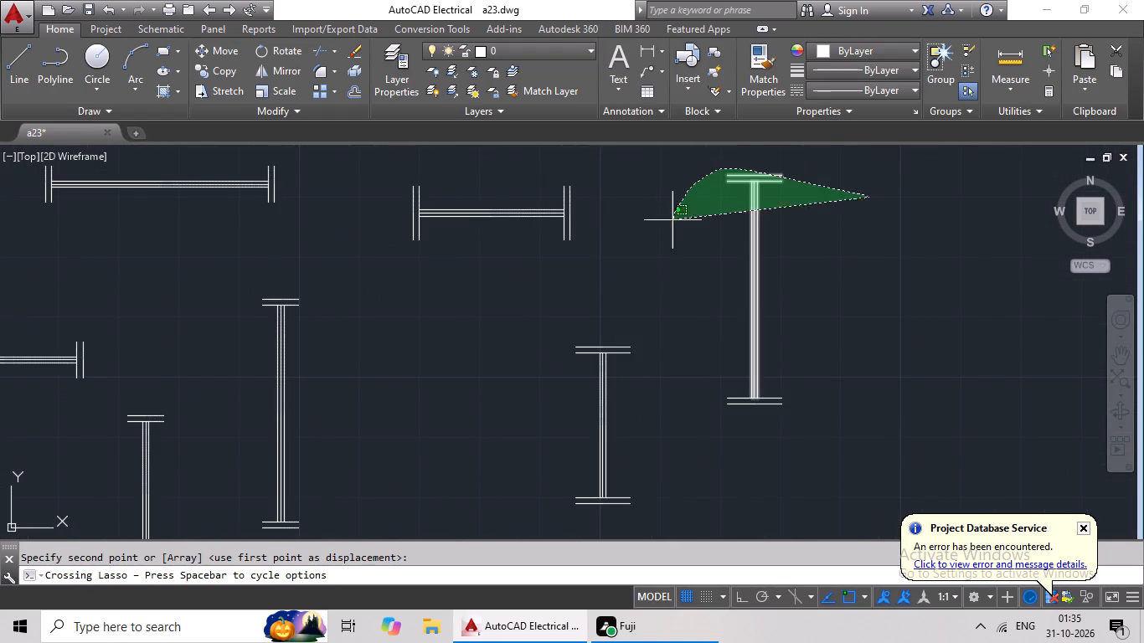
left_click_drag(669, 229, 864, 425)
left_click(224, 71)
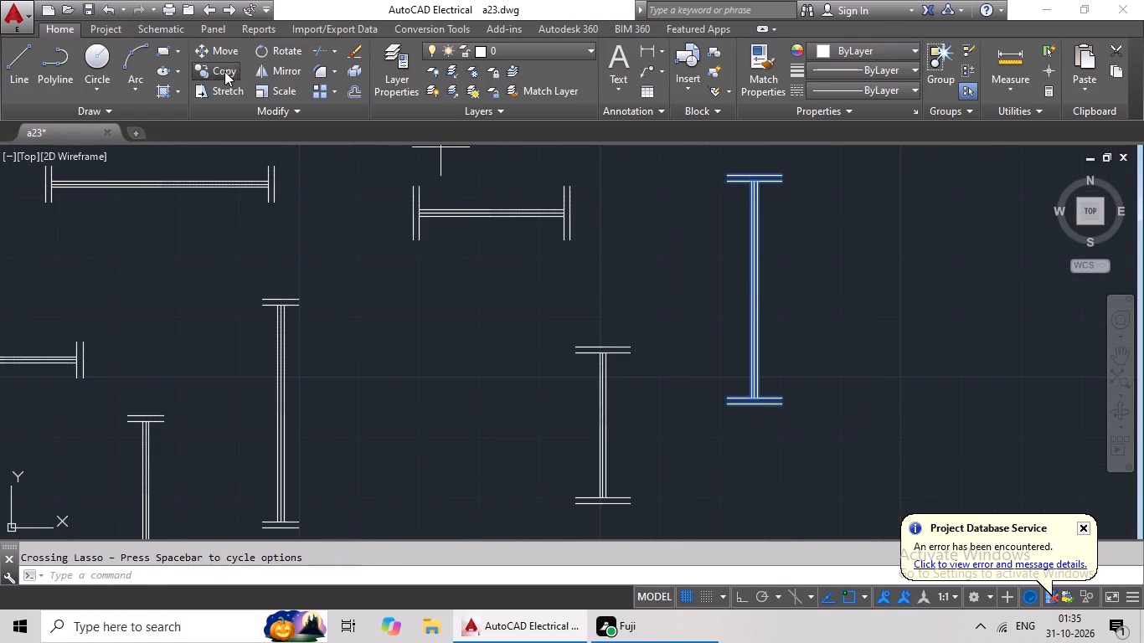
scroll(763, 274, "up", 3)
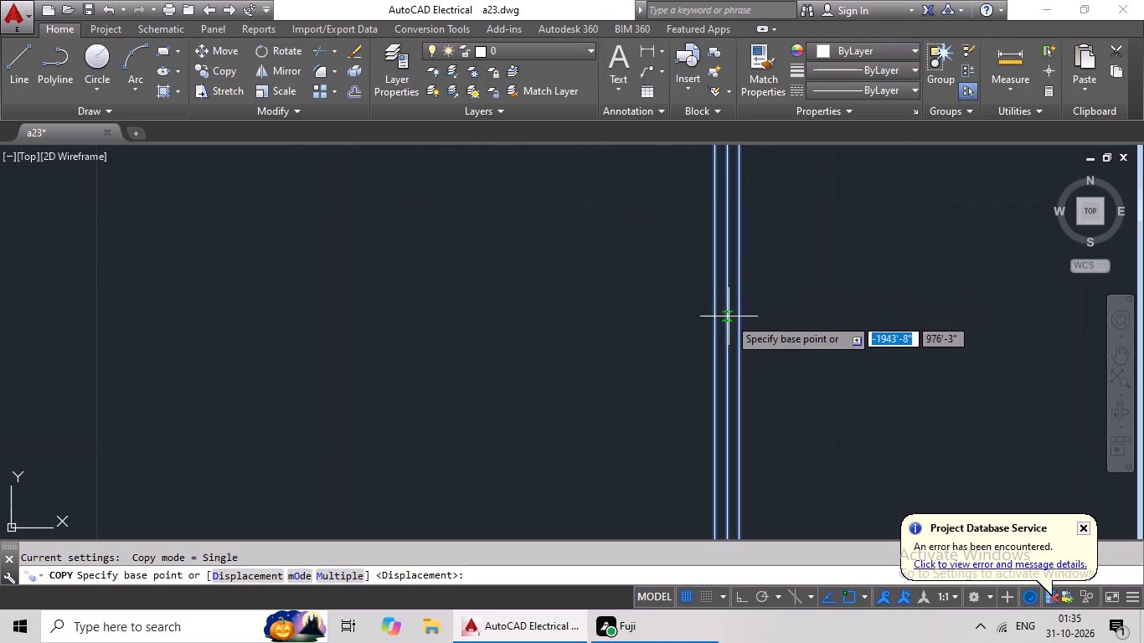
left_click_drag(724, 333, 704, 336)
scroll(235, 273, "down", 4)
middle_click_drag(147, 256, 407, 199)
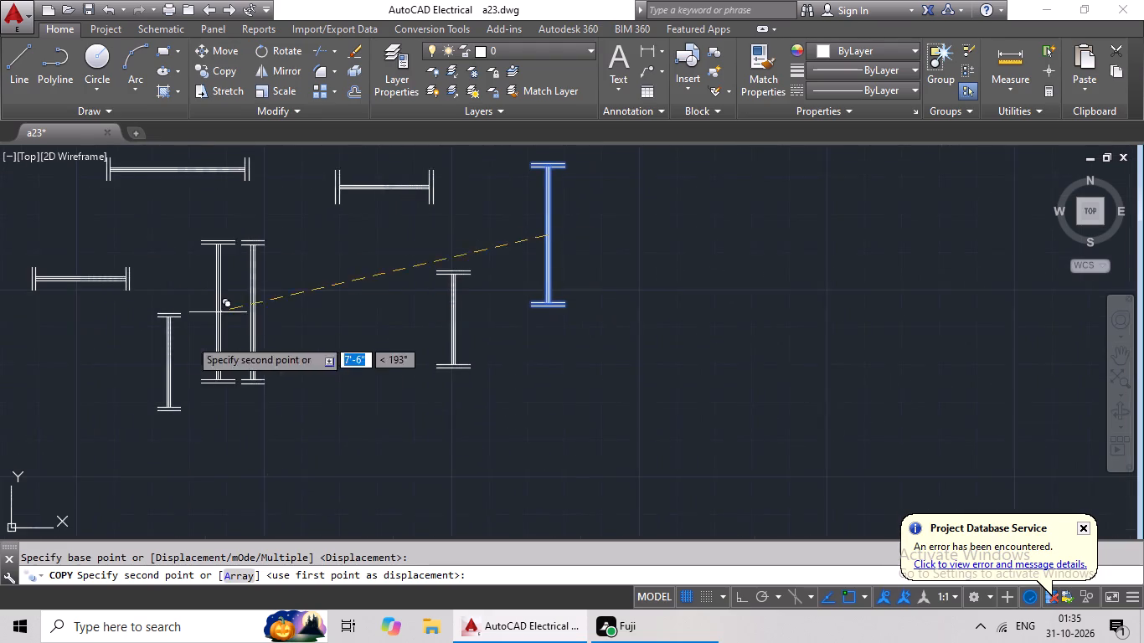
scroll(131, 383, "down", 1)
middle_click_drag(131, 381, 505, 285)
scroll(394, 341, "down", 2)
middle_click_drag(336, 373, 563, 318)
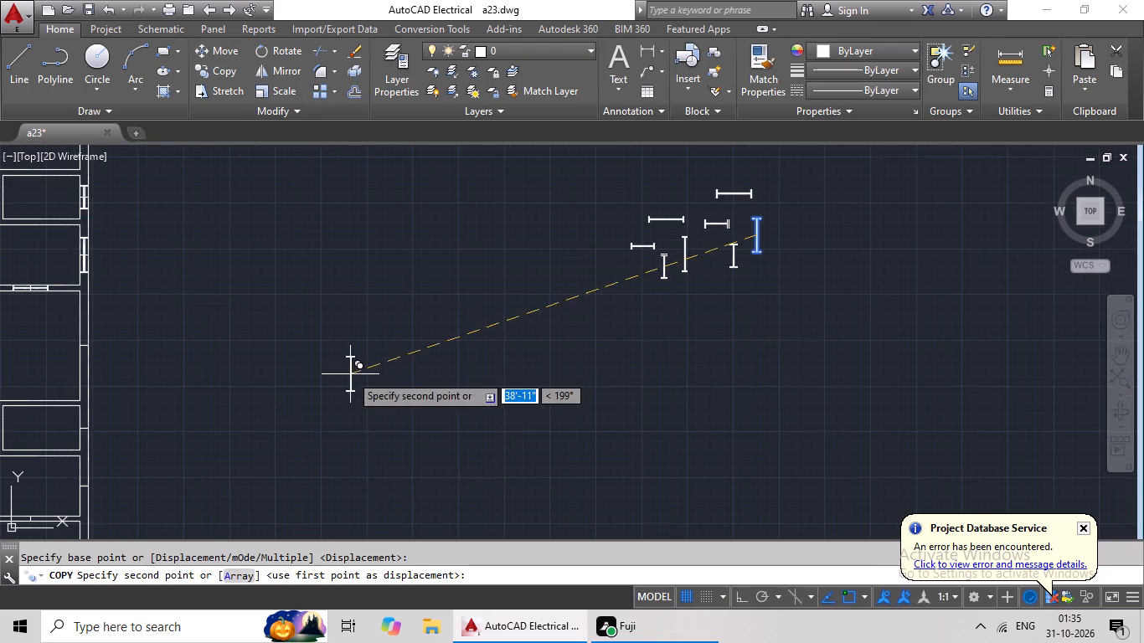
middle_click_drag(349, 374, 594, 363)
middle_click_drag(460, 361, 564, 346)
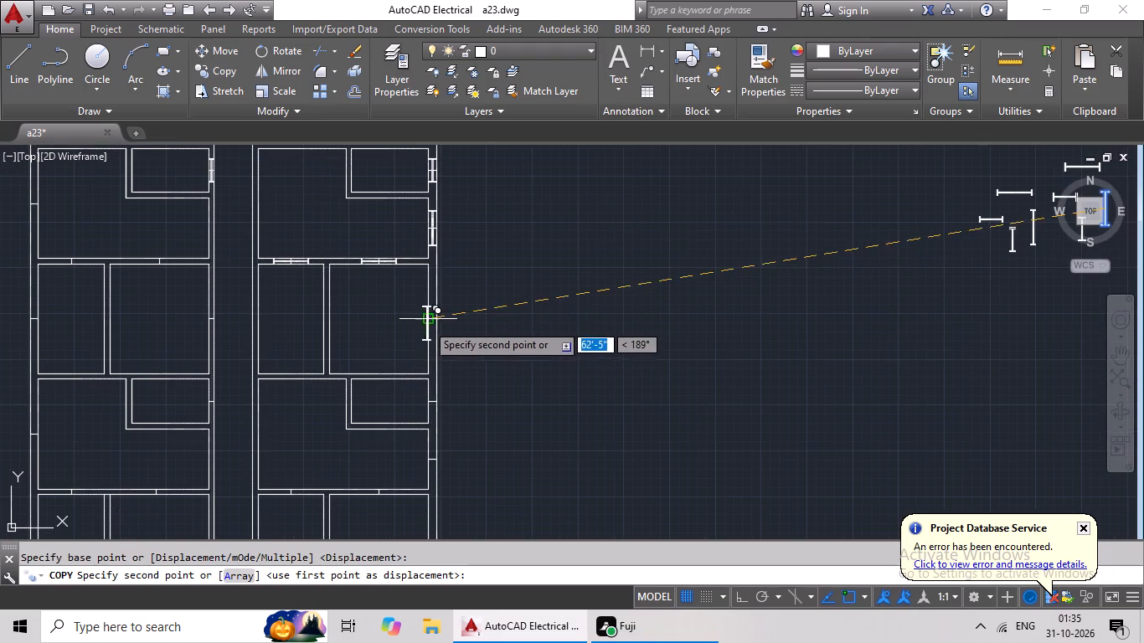
scroll(432, 321, "up", 3)
left_click(421, 308)
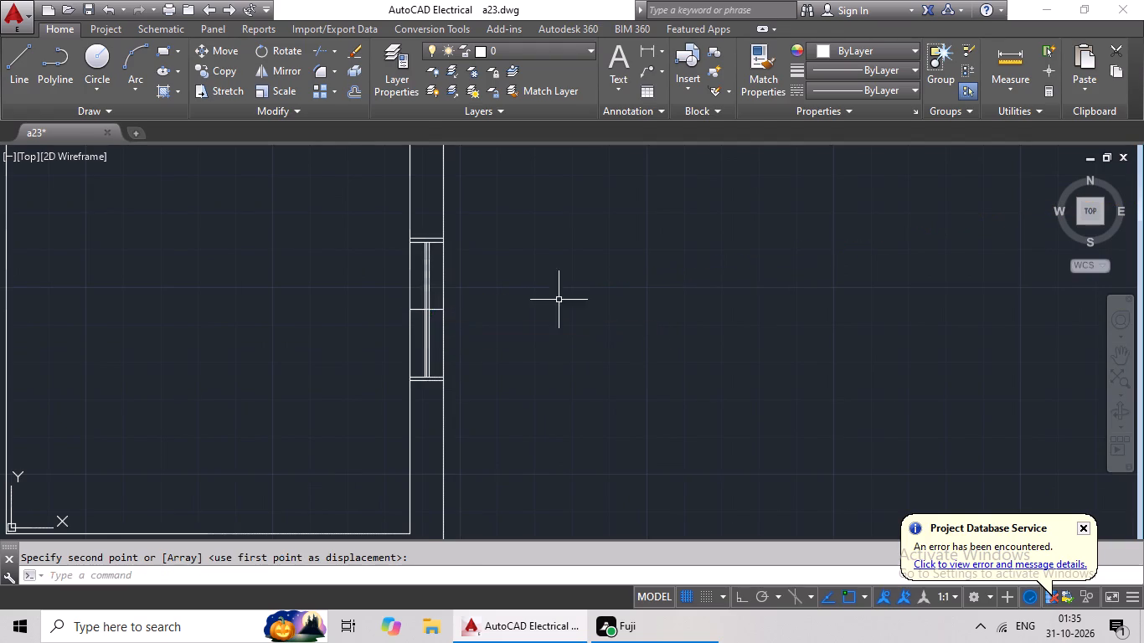
scroll(559, 300, "down", 4)
middle_click_drag(598, 318, 613, 272)
middle_click_drag(729, 272, 644, 299)
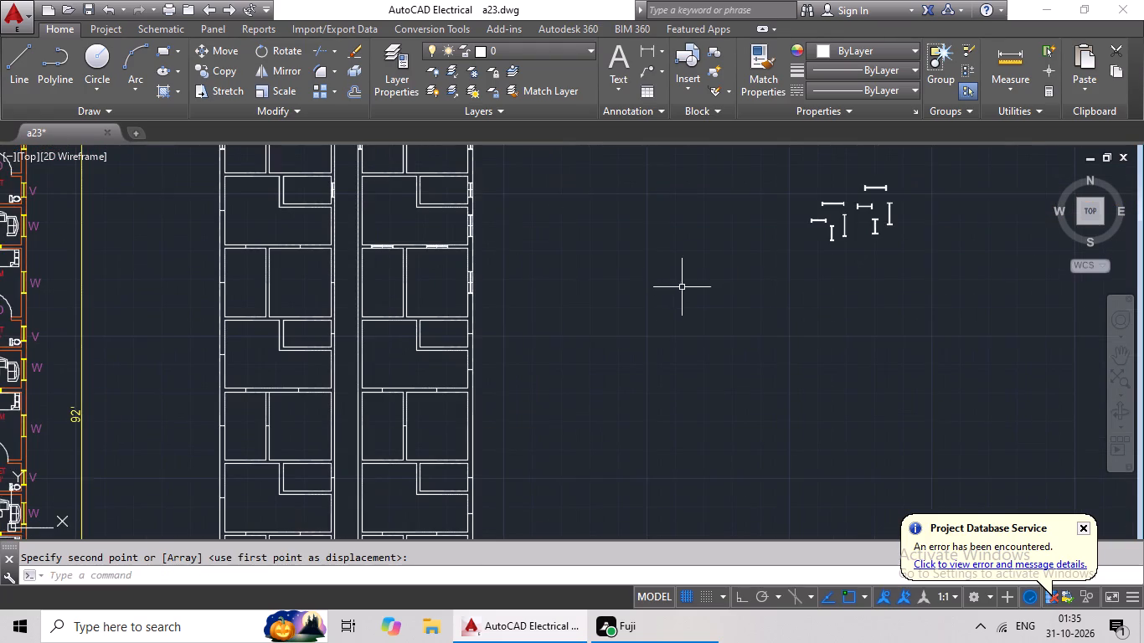
Copy the 3' horizontal window with short end lines by its midpoint onto the top wall mark of the second row's left-hand bedroom.
middle_click_drag(658, 291, 623, 305)
middle_click_drag(678, 296, 595, 325)
middle_click_drag(616, 306, 553, 334)
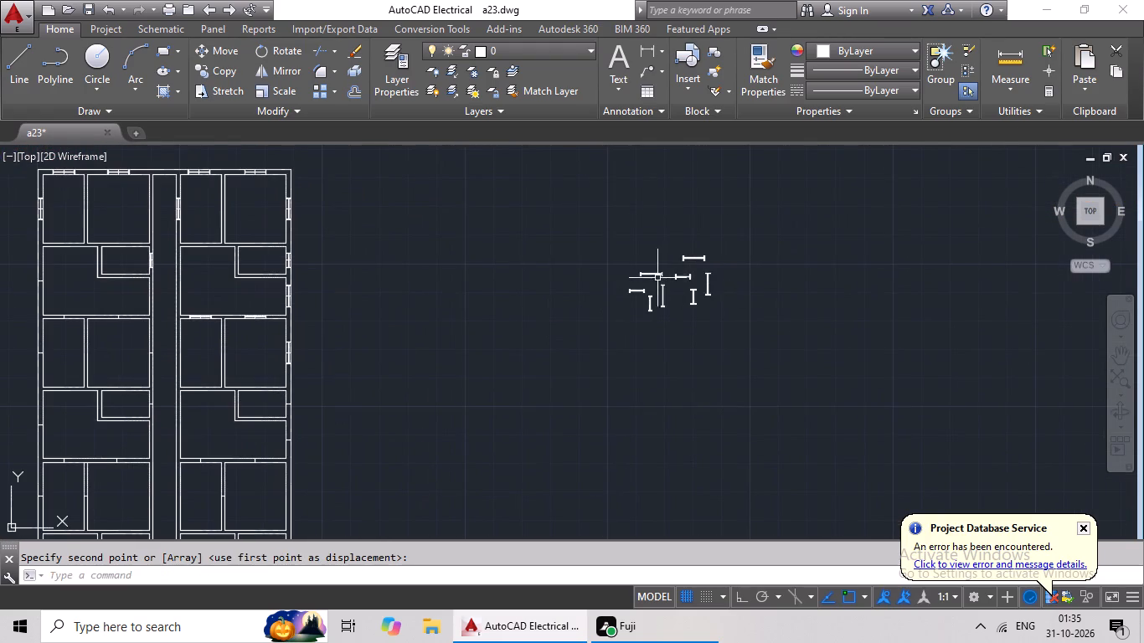
scroll(657, 278, "up", 6)
left_click_drag(755, 215, 310, 224)
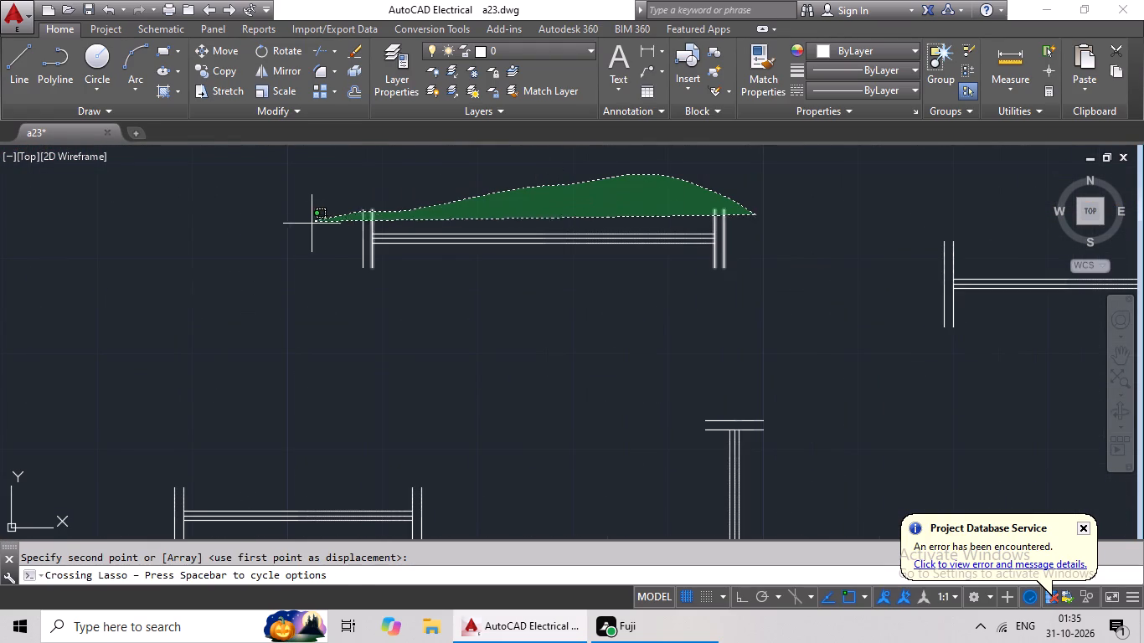
left_click_drag(310, 224, 806, 284)
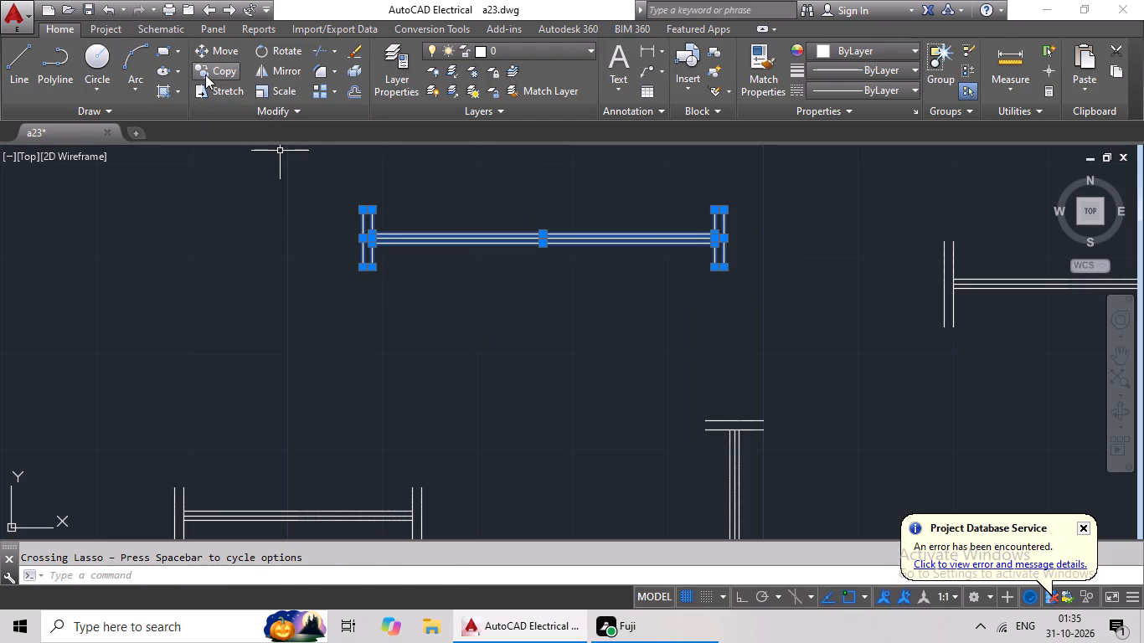
left_click(205, 74)
scroll(550, 238, "up", 1)
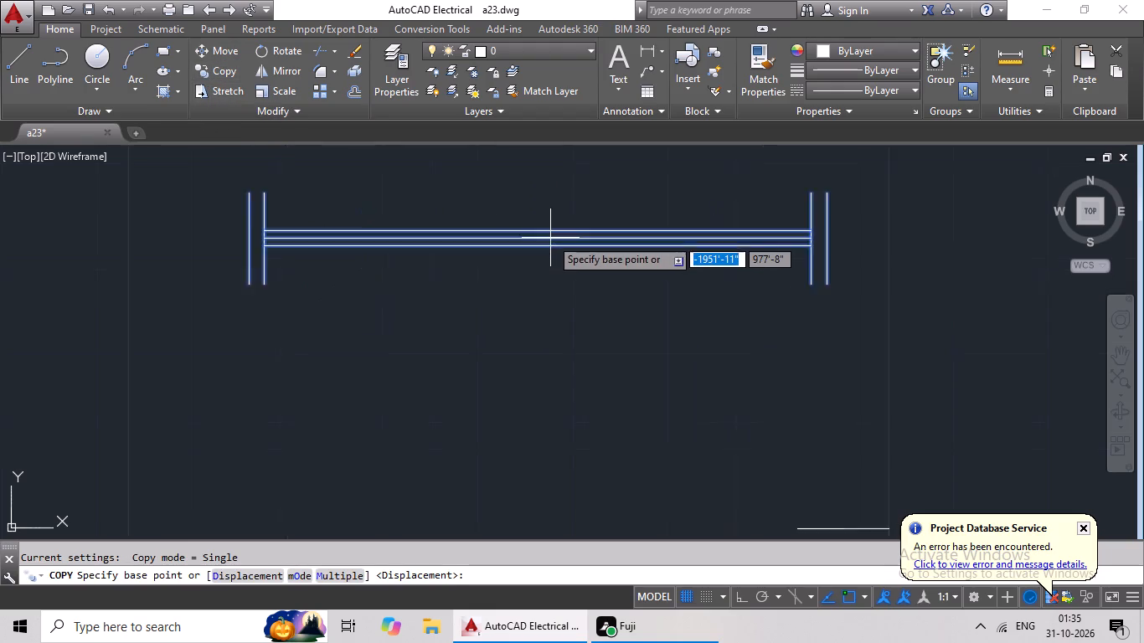
scroll(550, 238, "up", 1)
left_click(525, 238)
scroll(392, 262, "down", 4)
middle_click_drag(437, 289, 611, 183)
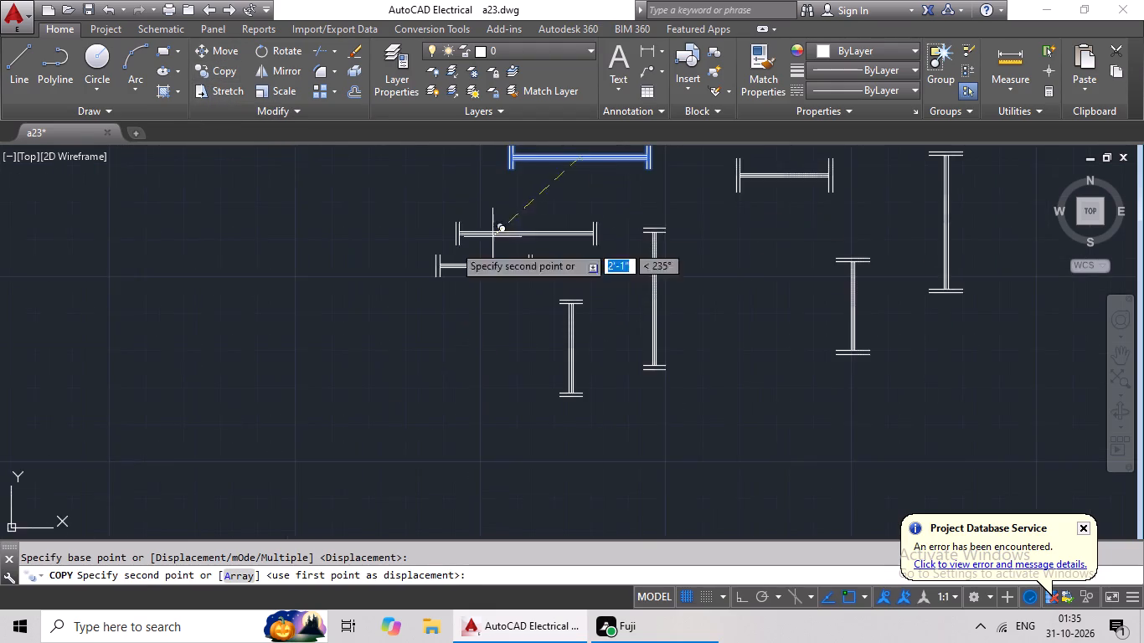
scroll(304, 316, "down", 1)
middle_click_drag(300, 324, 472, 292)
scroll(412, 292, "down", 2)
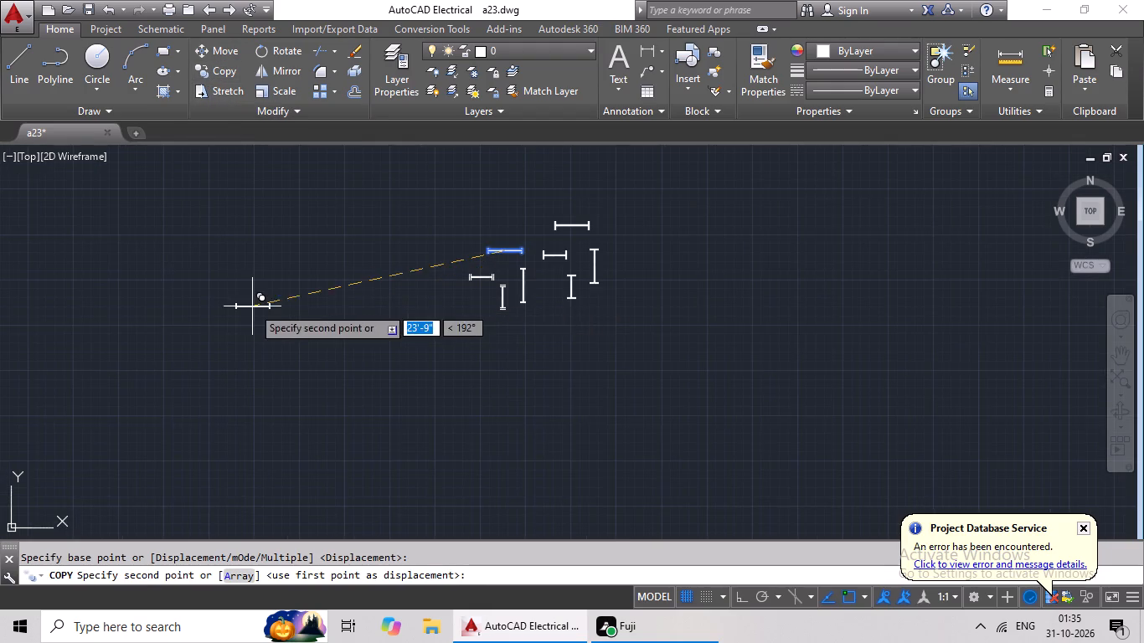
middle_click_drag(318, 276, 518, 213)
scroll(260, 296, "down", 1)
middle_click_drag(264, 296, 473, 265)
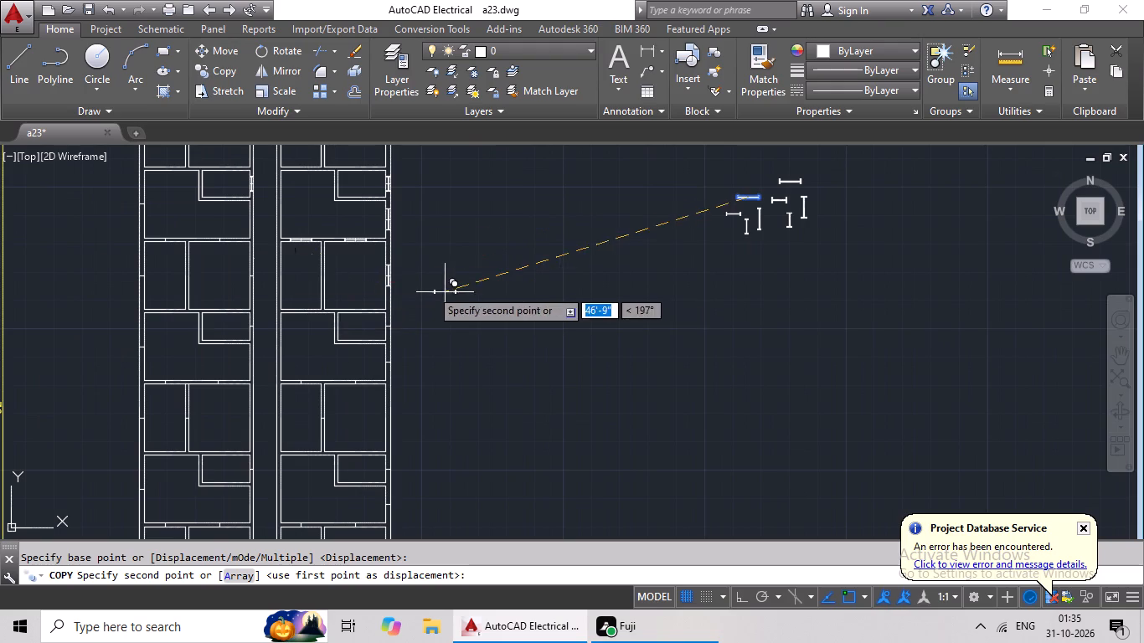
middle_click_drag(231, 249, 419, 285)
scroll(415, 278, "up", 5)
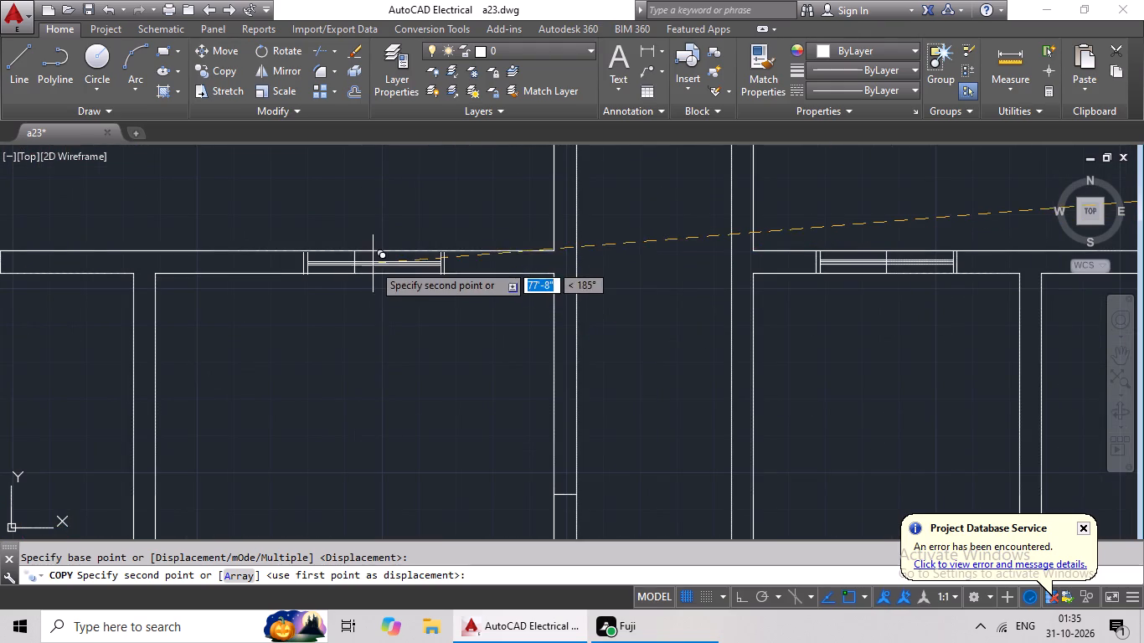
left_click(352, 260)
Copy the 3' vertical window with short end lines by its midpoint onto the corridor wall mark of the second row's left-hand bedroom.
scroll(505, 283, "down", 4)
middle_click_drag(569, 328, 414, 333)
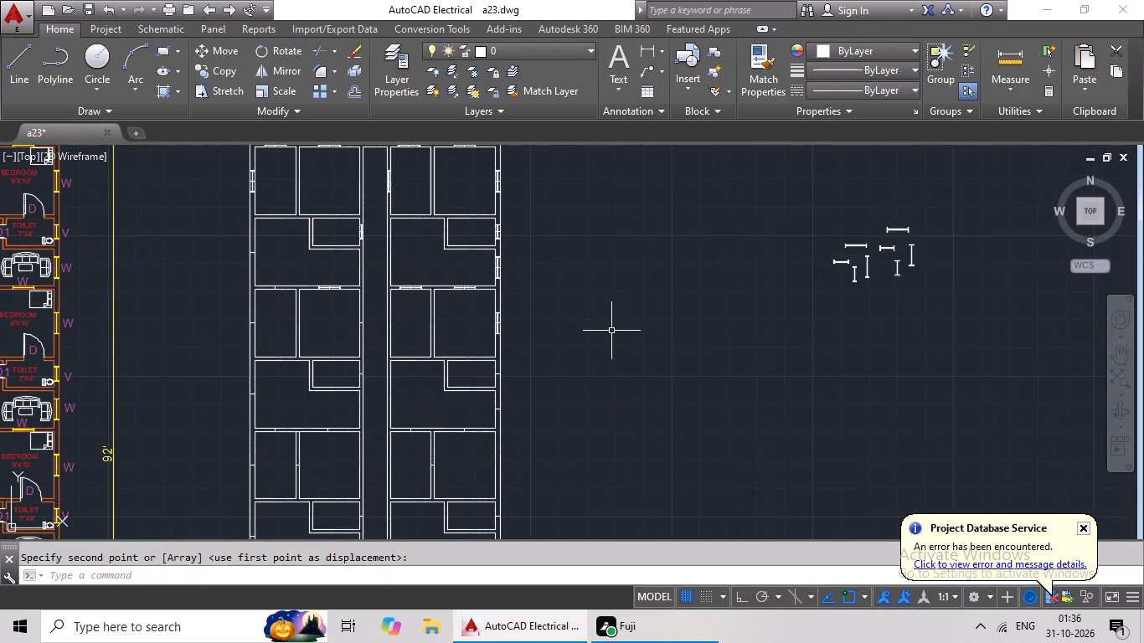
middle_click_drag(587, 337, 483, 358)
middle_click_drag(528, 334, 457, 352)
middle_click_drag(490, 331, 421, 347)
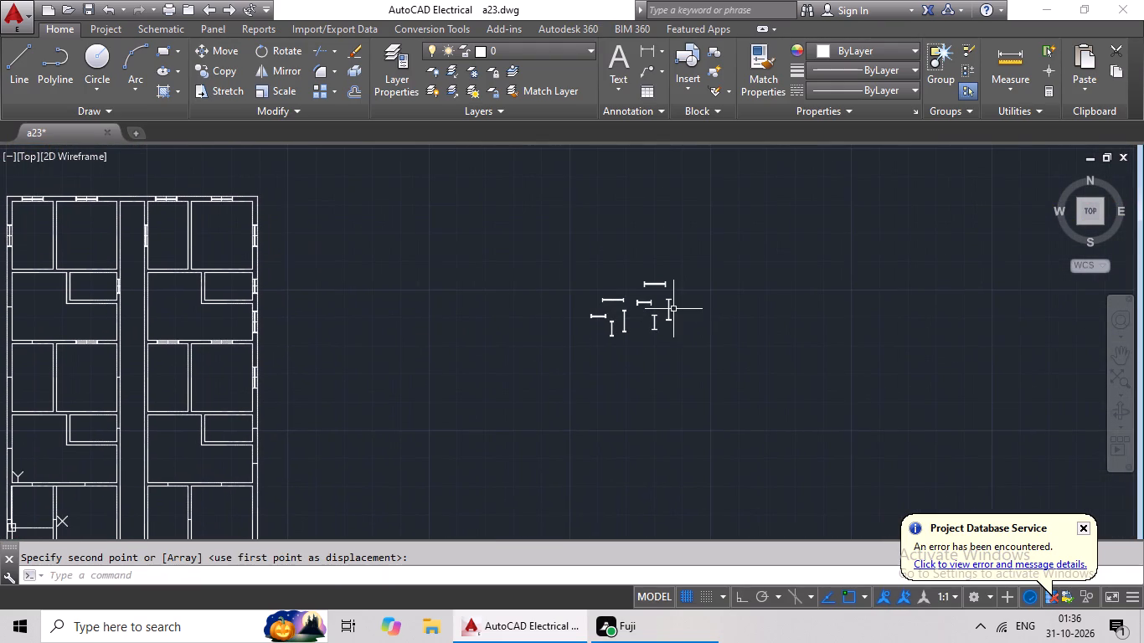
scroll(622, 322, "up", 4)
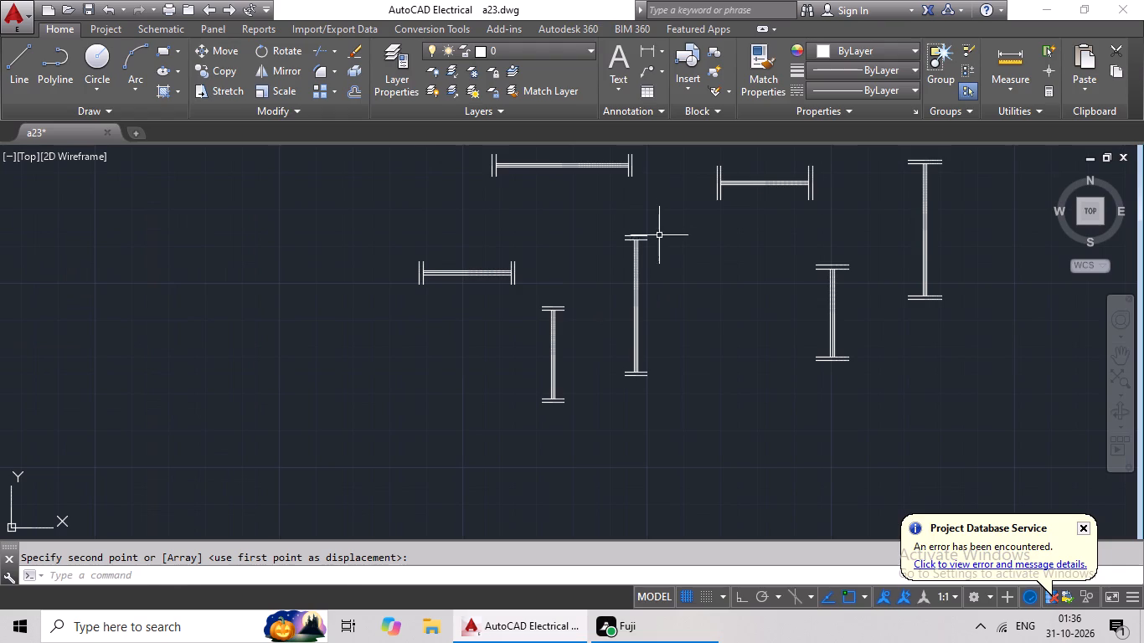
left_click_drag(644, 222, 745, 388)
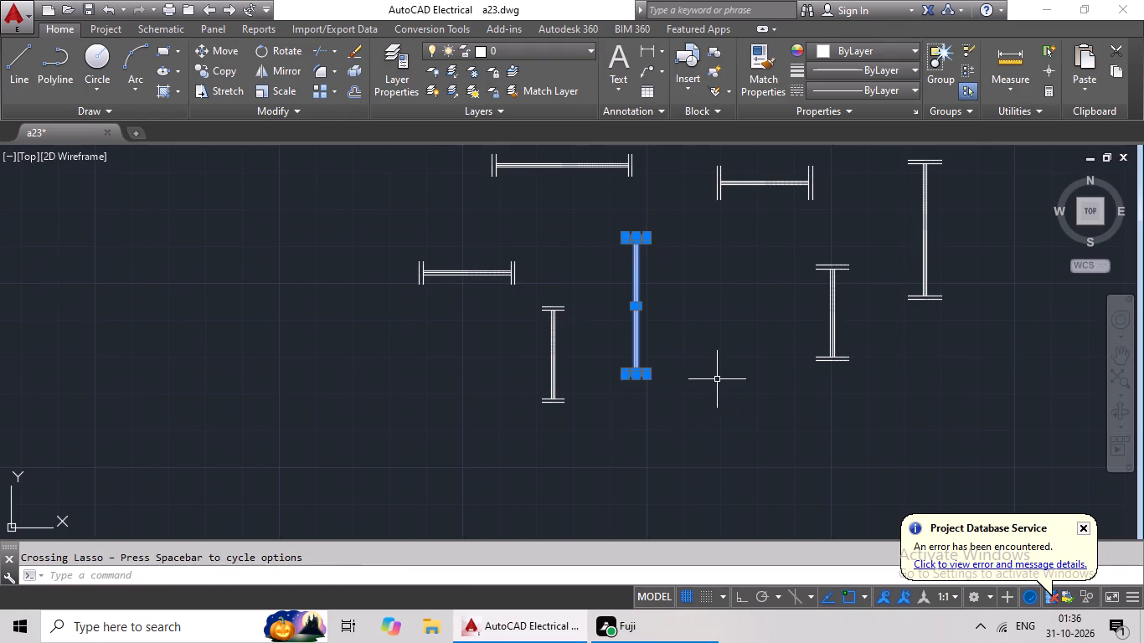
left_click(214, 69)
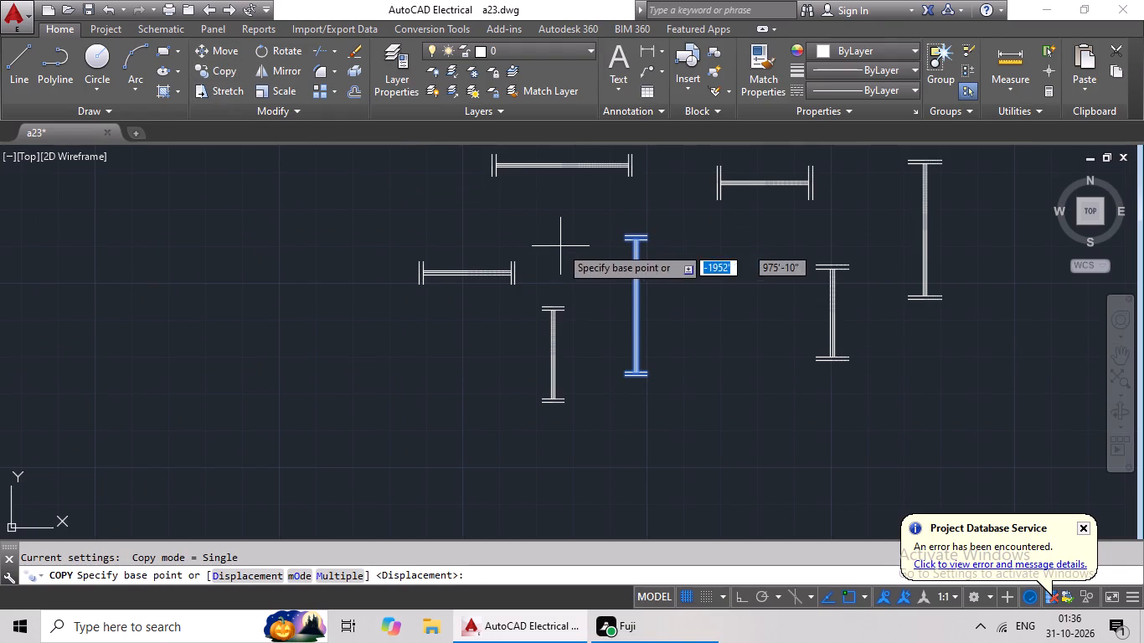
scroll(640, 307, "up", 4)
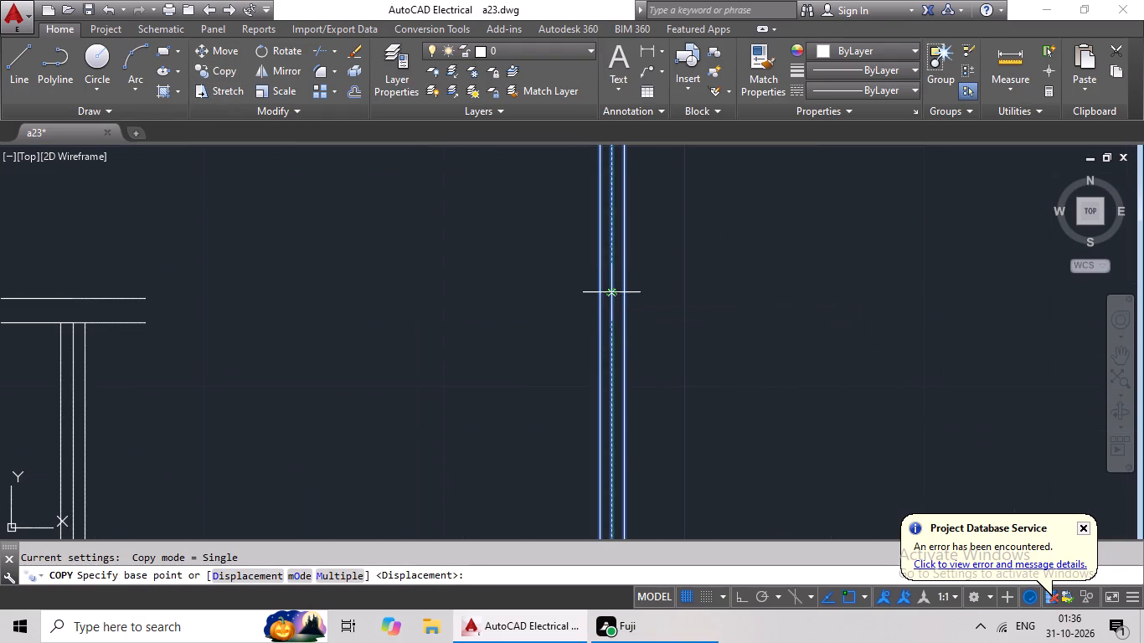
left_click(611, 291)
scroll(271, 301, "down", 5)
middle_click_drag(63, 345, 444, 291)
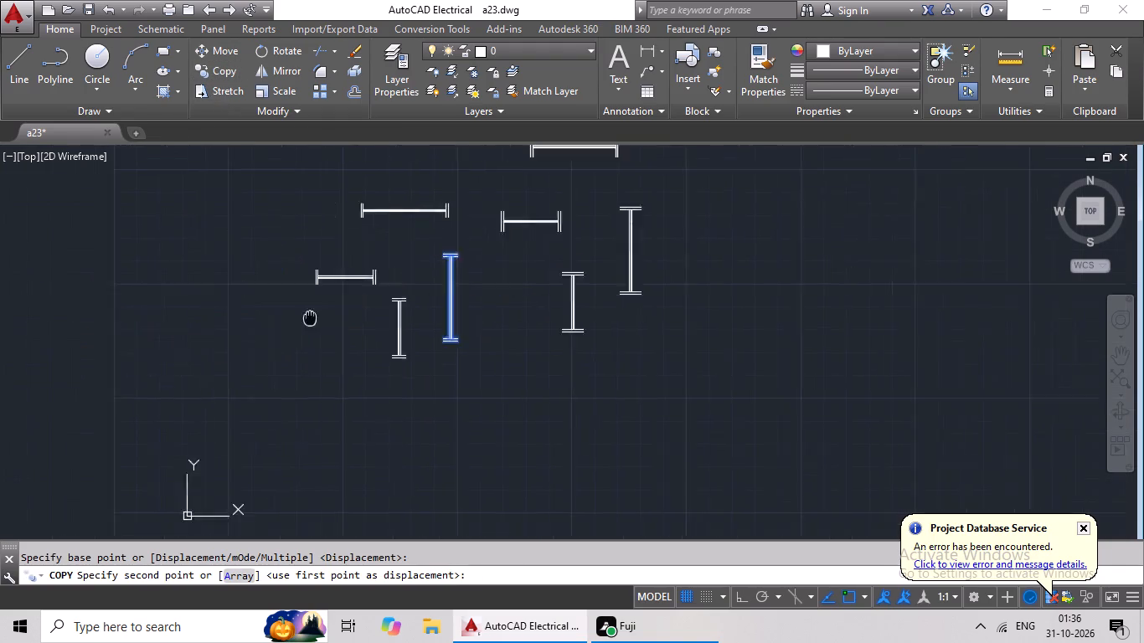
middle_click_drag(444, 291, 599, 268)
scroll(315, 336, "down", 2)
middle_click_drag(271, 369, 635, 275)
middle_click_drag(523, 307, 690, 285)
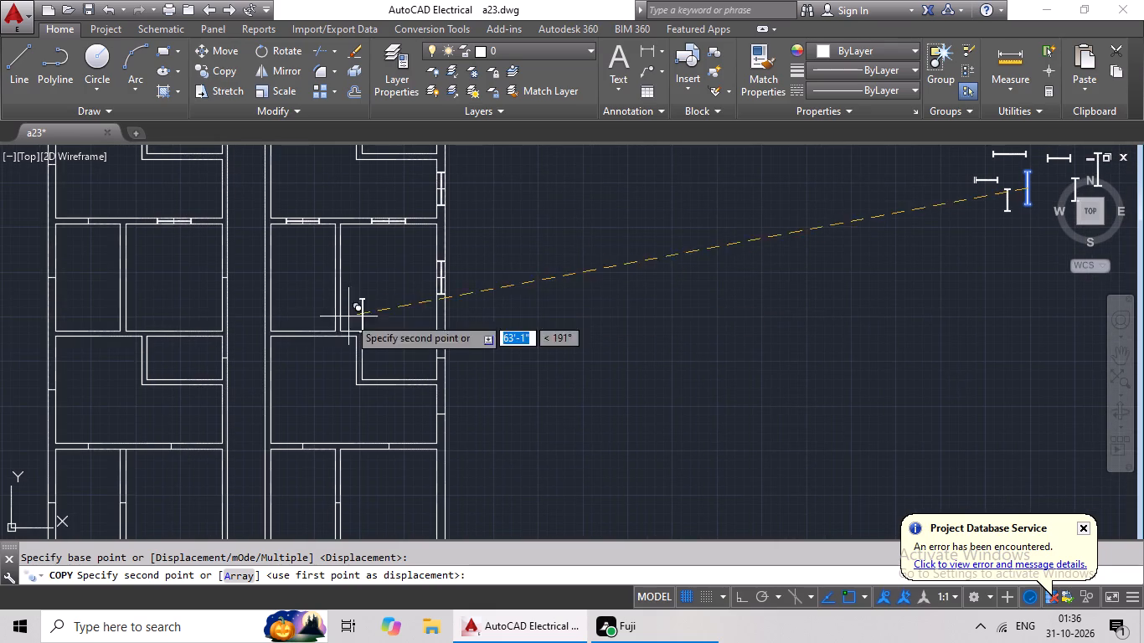
scroll(227, 282, "up", 4)
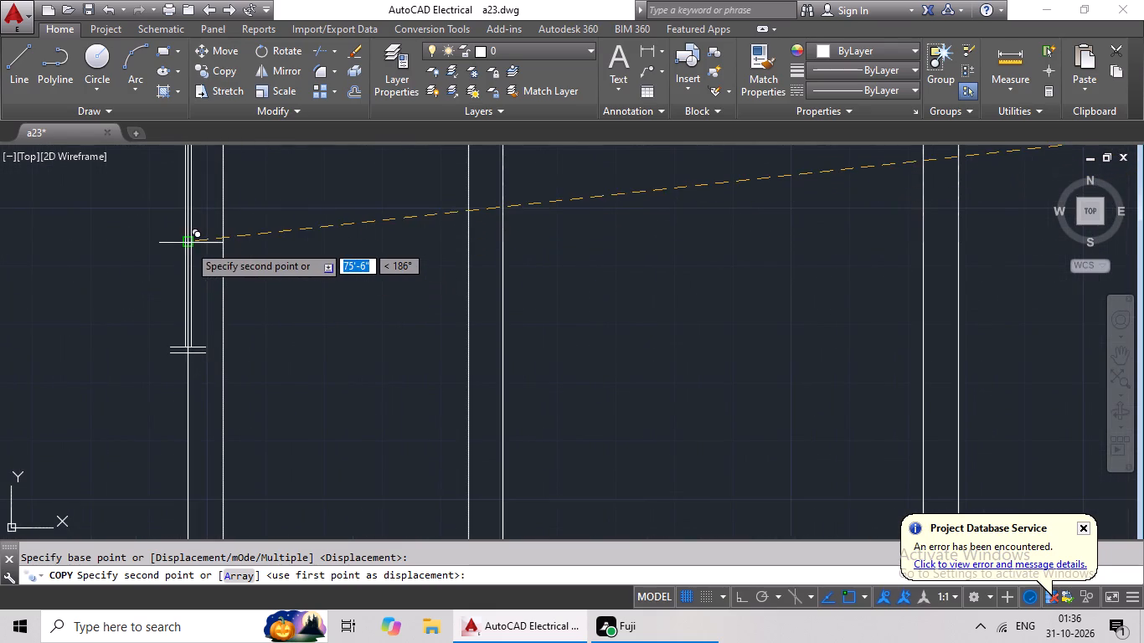
left_click(206, 244)
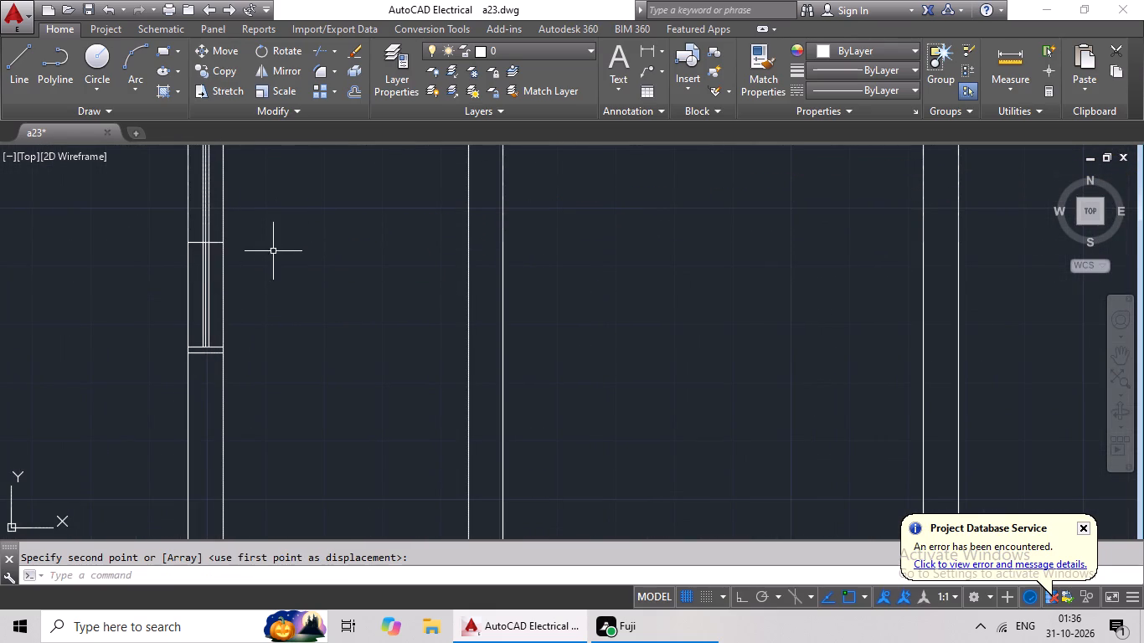
Copy the 3' vertical window with long end lines by its midpoint onto the outer wall mark of the top row's left-hand hall.
scroll(469, 282, "down", 6)
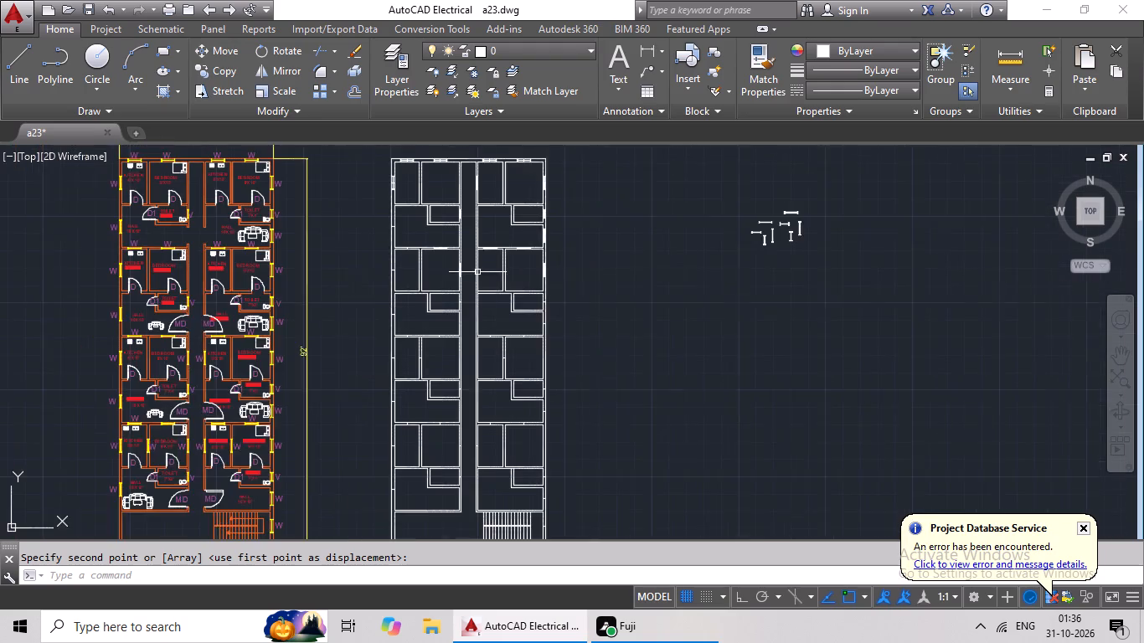
middle_click_drag(573, 283, 454, 288)
scroll(312, 233, "up", 3)
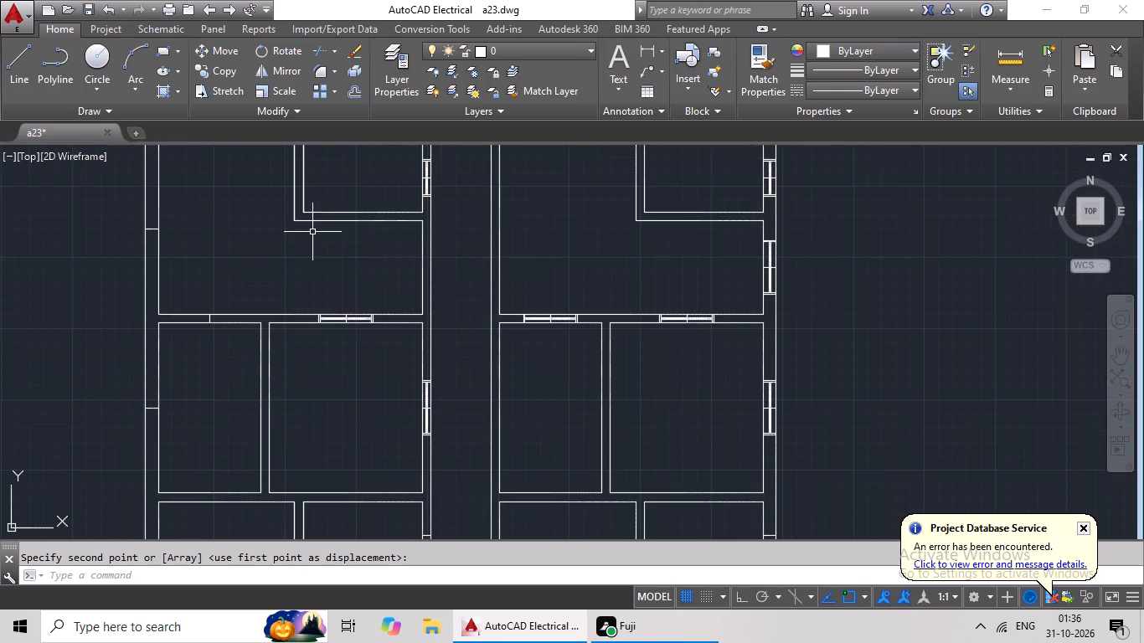
middle_click_drag(822, 285, 600, 349)
scroll(694, 305, "down", 2)
middle_click_drag(673, 311, 633, 319)
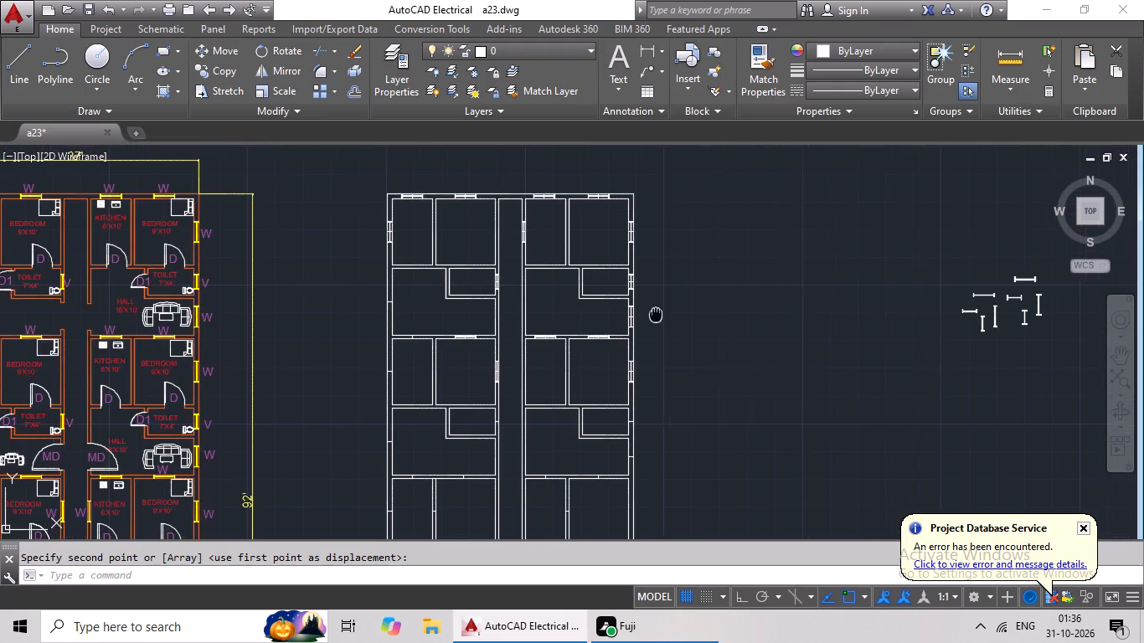
middle_click_drag(633, 319, 480, 330)
scroll(867, 317, "up", 4)
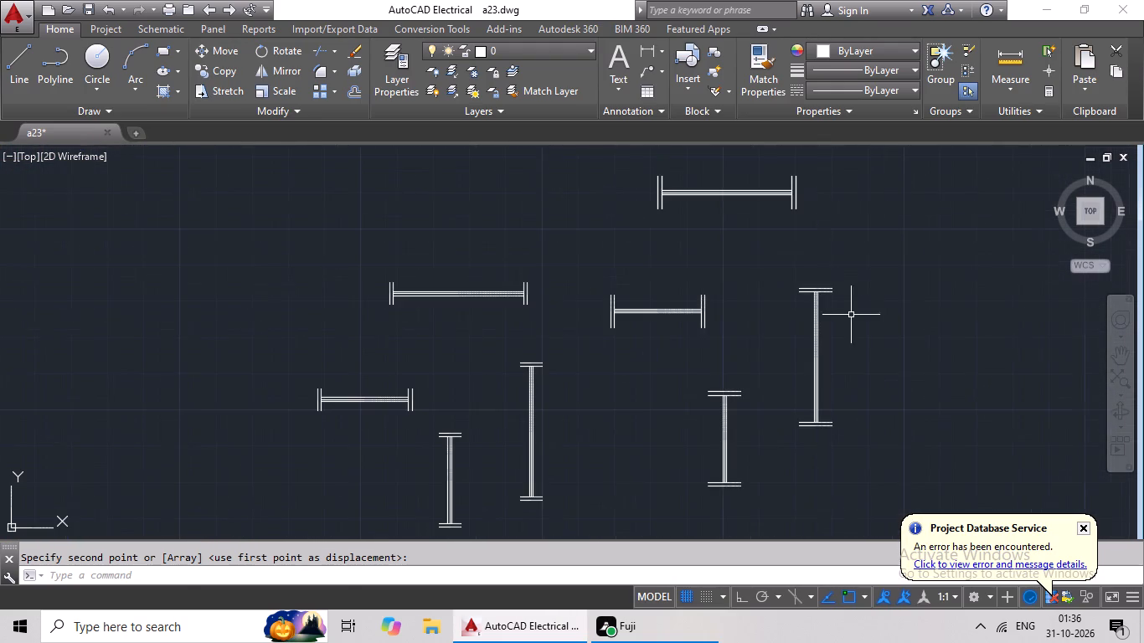
left_click_drag(863, 278, 923, 407)
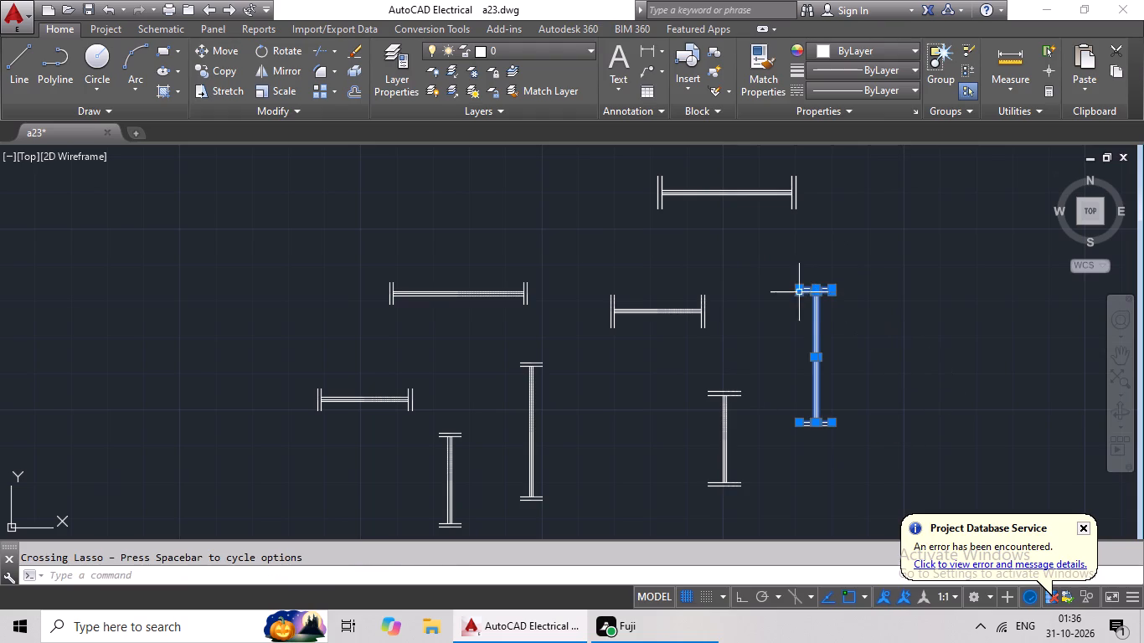
left_click_drag(799, 403, 888, 407)
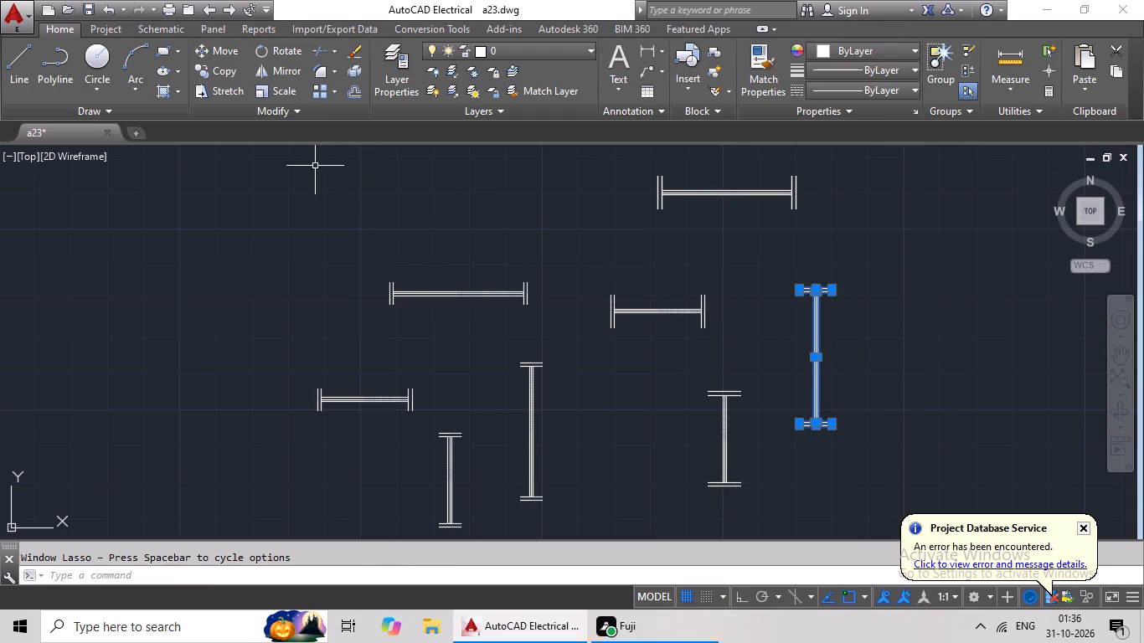
left_click(227, 79)
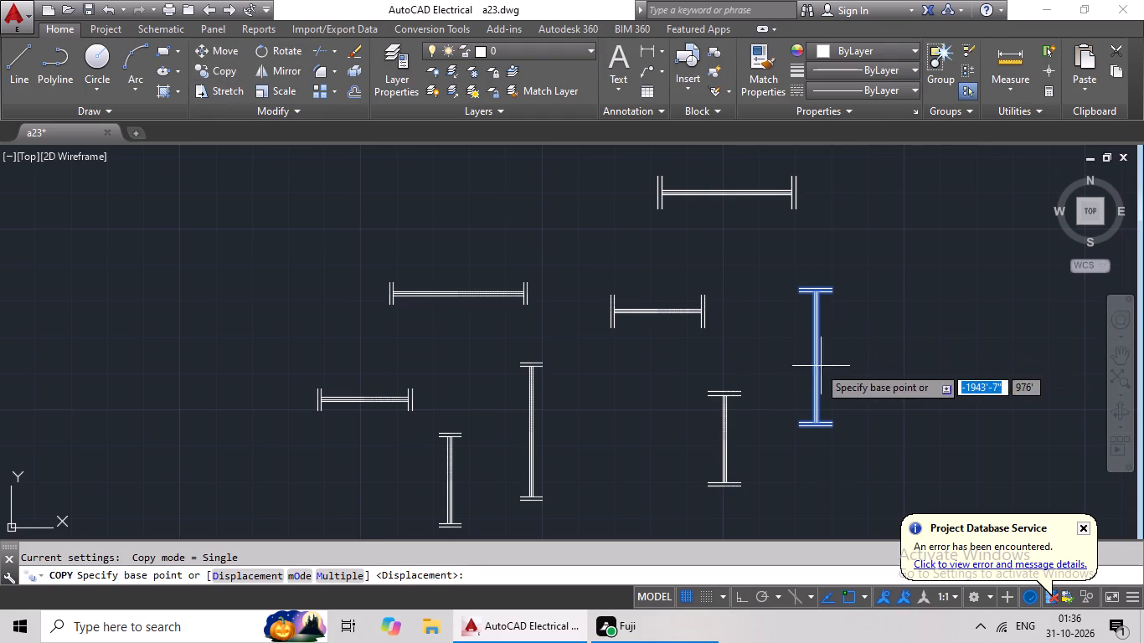
scroll(824, 366, "up", 3)
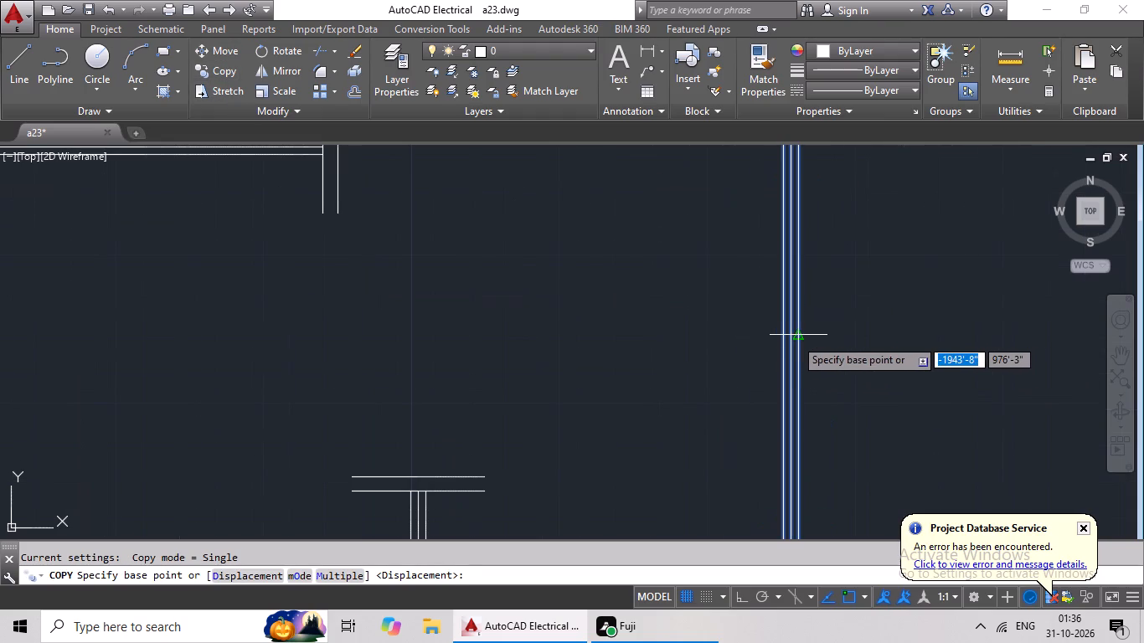
left_click_drag(792, 337, 777, 342)
scroll(451, 388, "down", 4)
middle_click_drag(331, 401, 351, 398)
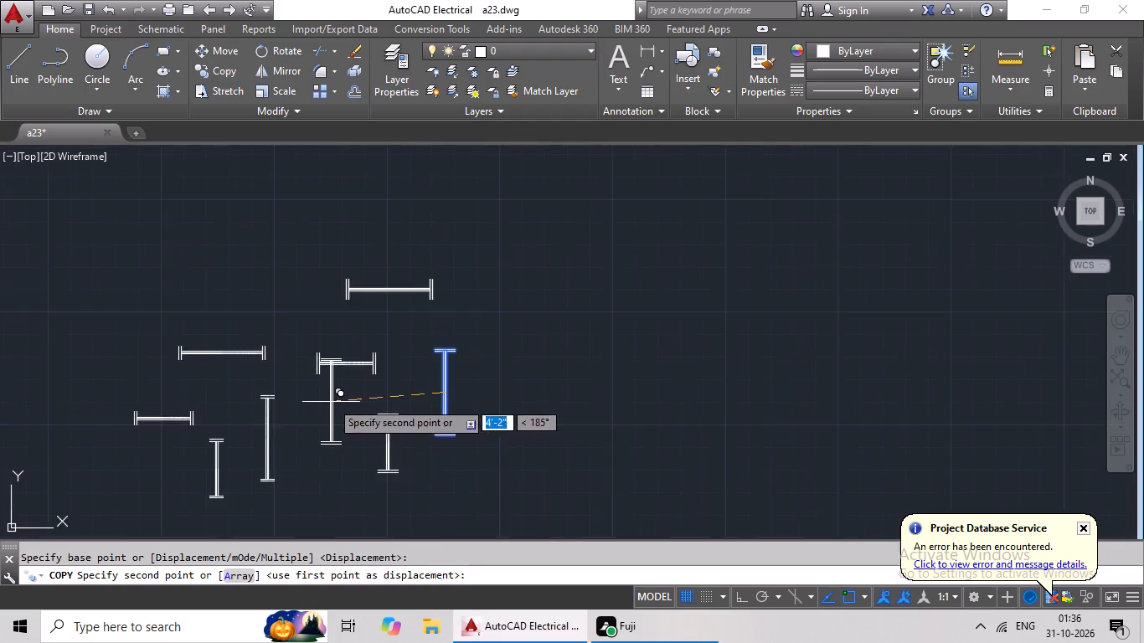
middle_click_drag(351, 398, 731, 271)
scroll(312, 376, "down", 2)
middle_click_drag(138, 424, 611, 398)
middle_click_drag(286, 410, 579, 409)
middle_click_drag(430, 409, 469, 419)
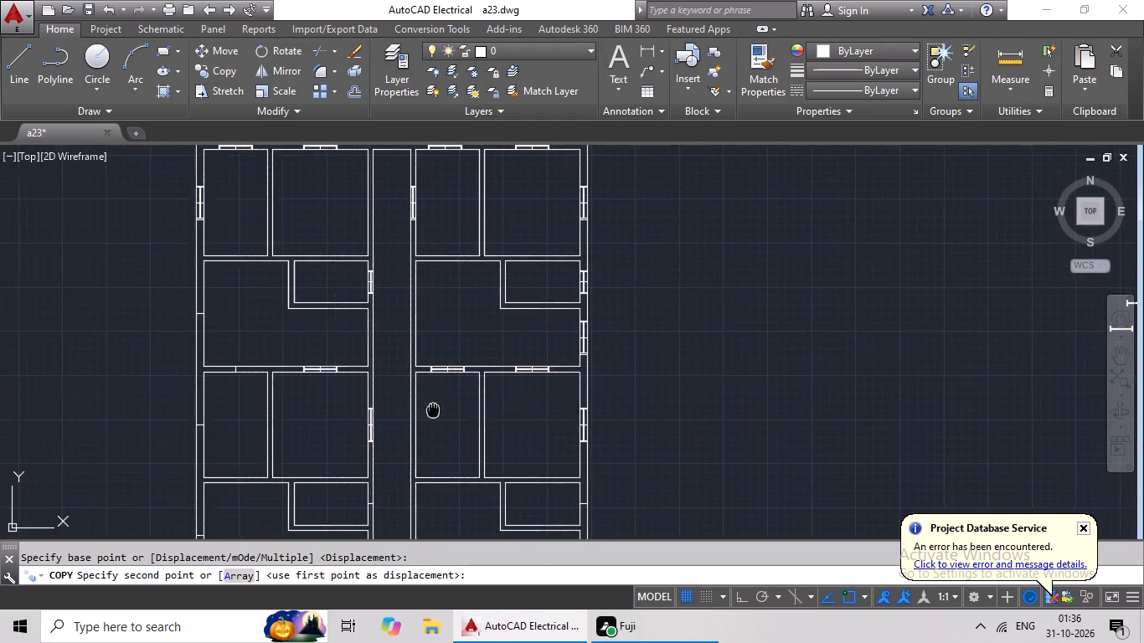
middle_click_drag(469, 419, 654, 455)
scroll(421, 363, "up", 4)
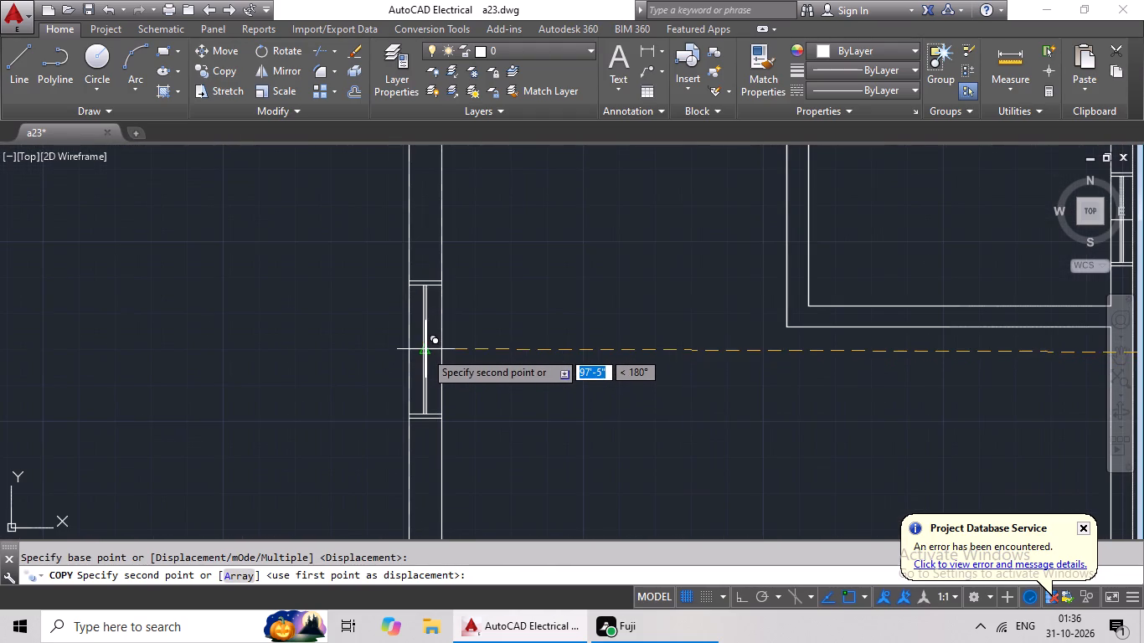
left_click(425, 350)
Copy the 3' horizontal window with short end lines by its midpoint onto the top wall mark of the second row's left-hand kitchen.
scroll(585, 358, "down", 3)
middle_click_drag(612, 406, 411, 324)
middle_click_drag(500, 349, 448, 290)
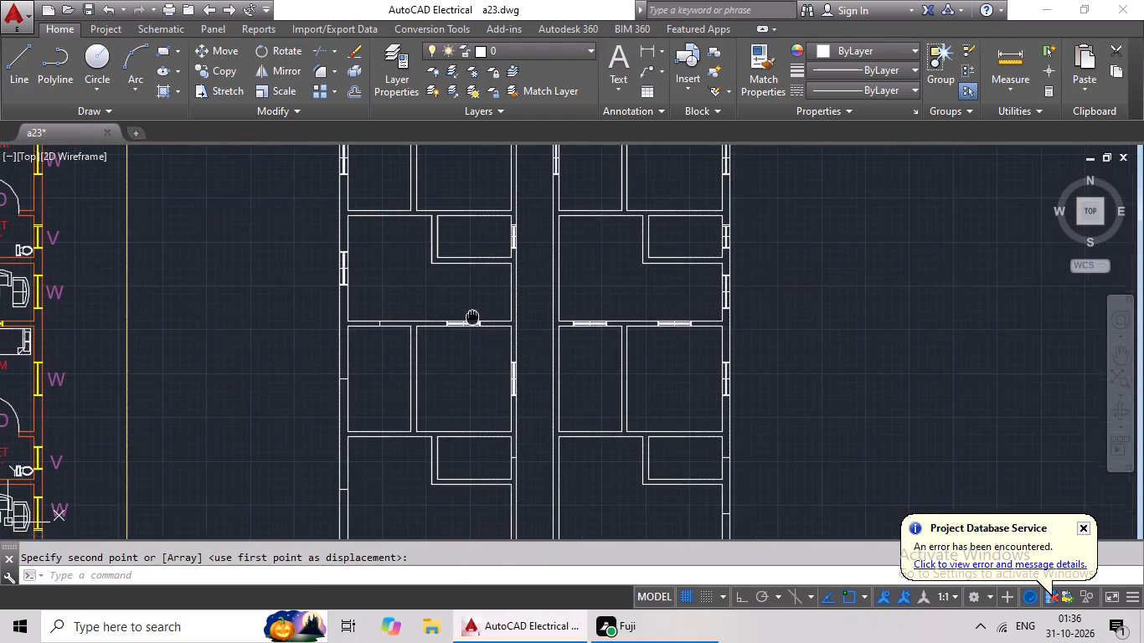
middle_click_drag(448, 290, 423, 259)
middle_click_drag(502, 328, 351, 354)
scroll(624, 358, "down", 2)
middle_click_drag(678, 366, 592, 378)
scroll(368, 344, "up", 5)
scroll(913, 439, "down", 3)
middle_click_drag(893, 438, 714, 406)
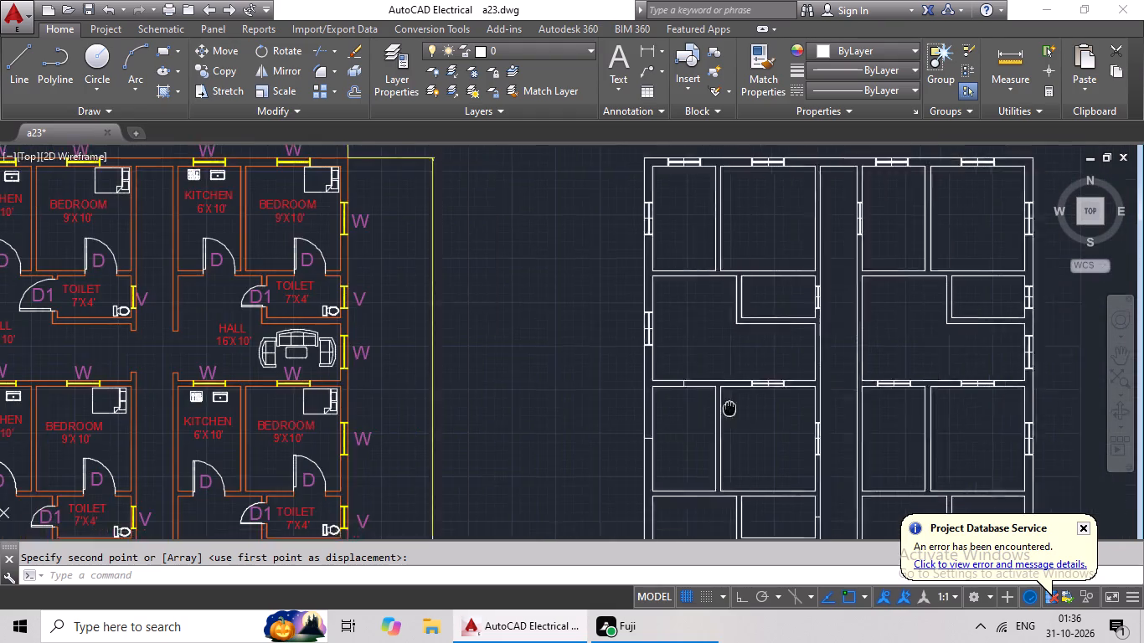
middle_click_drag(714, 406, 580, 381)
middle_click_drag(773, 414, 677, 403)
middle_click_drag(824, 406, 730, 406)
middle_click_drag(800, 390, 675, 395)
middle_click_drag(832, 363, 766, 378)
middle_click_drag(822, 380, 667, 394)
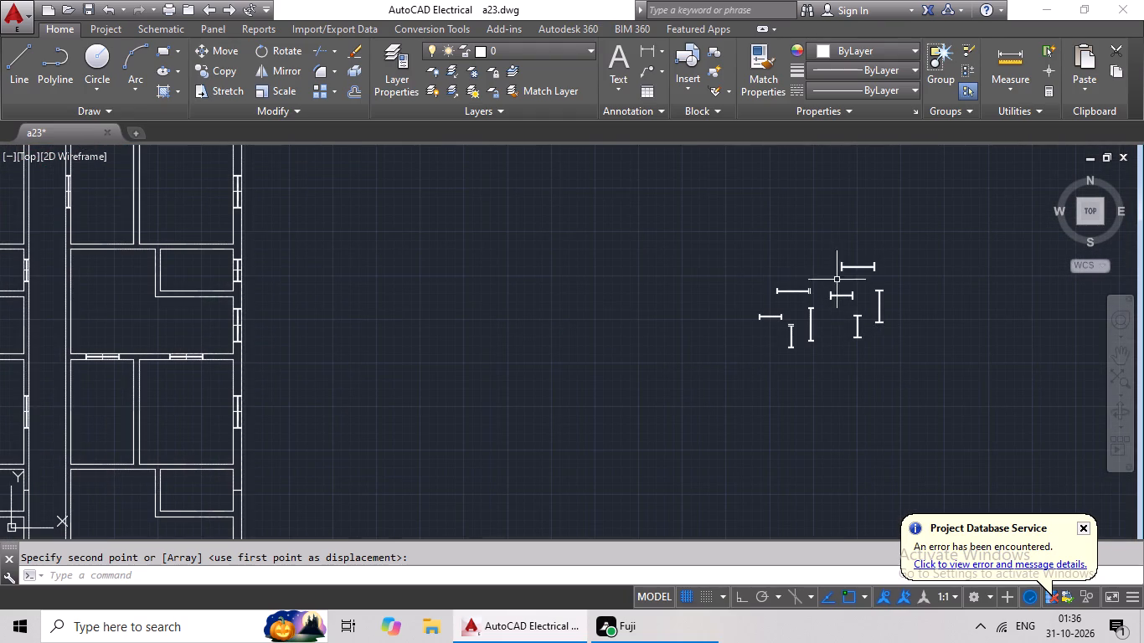
scroll(811, 276, "up", 3)
left_click_drag(783, 300, 801, 373)
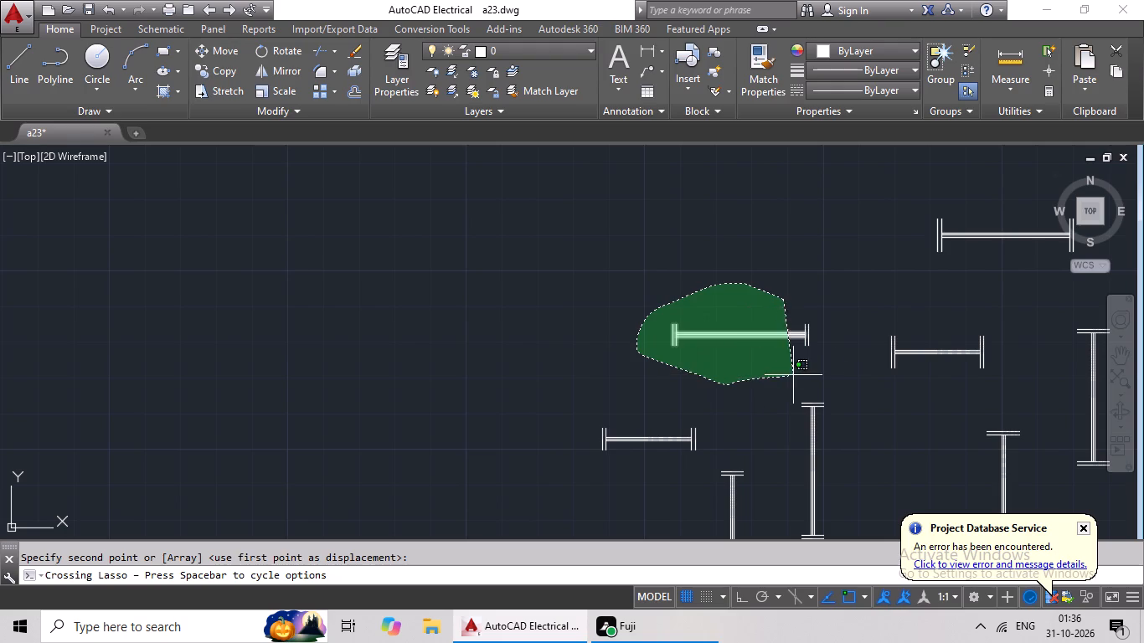
left_click_drag(801, 373, 842, 337)
left_click(218, 69)
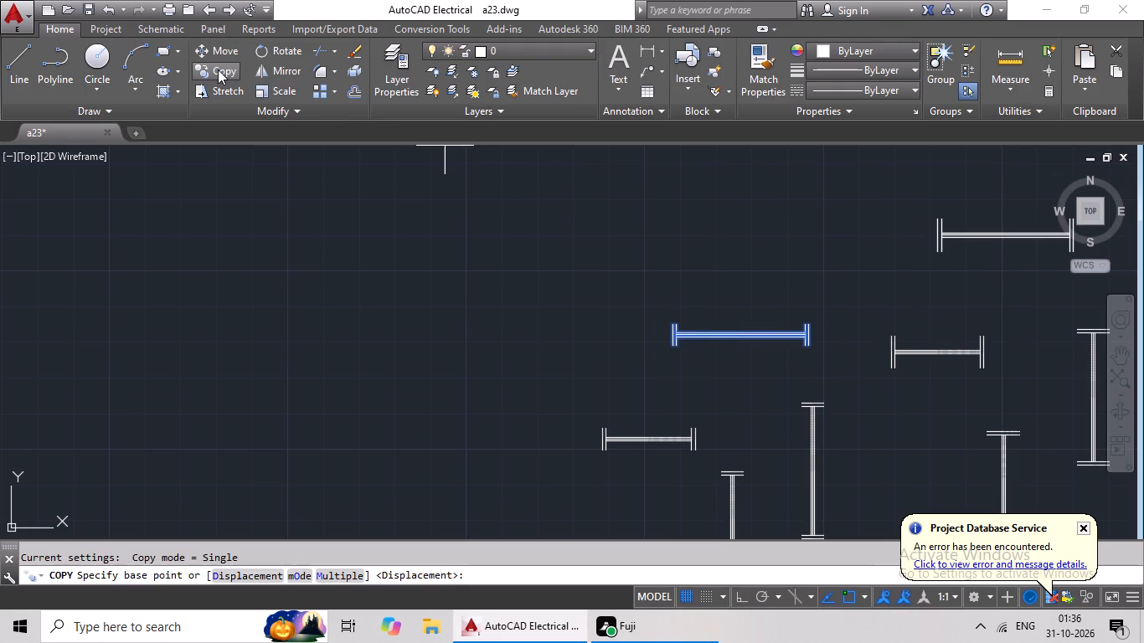
scroll(755, 338, "up", 4)
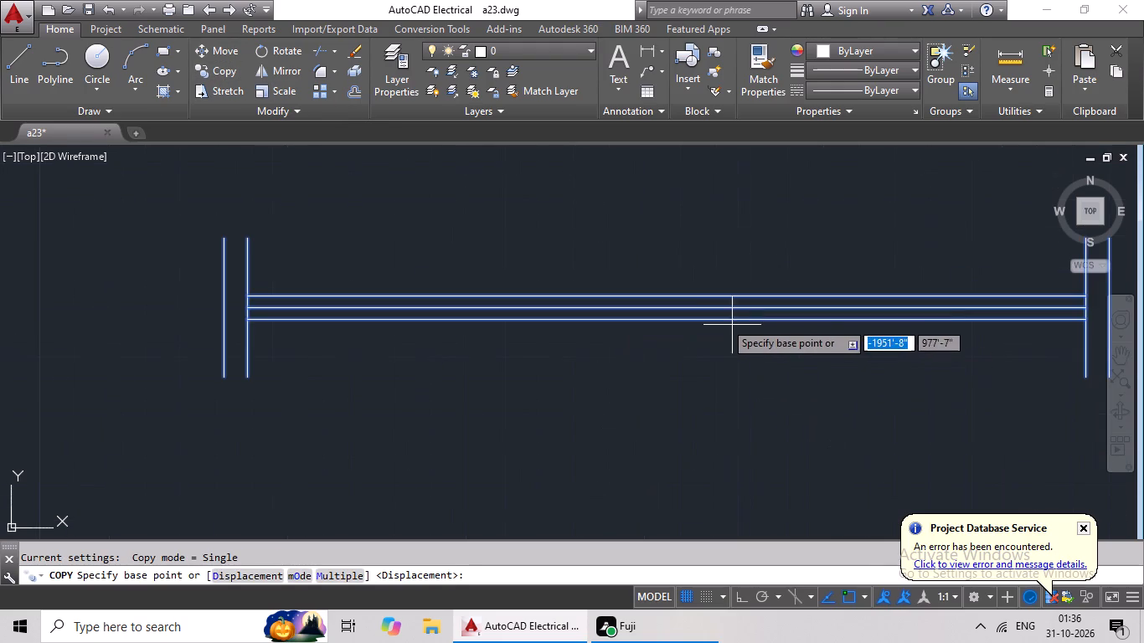
left_click(669, 308)
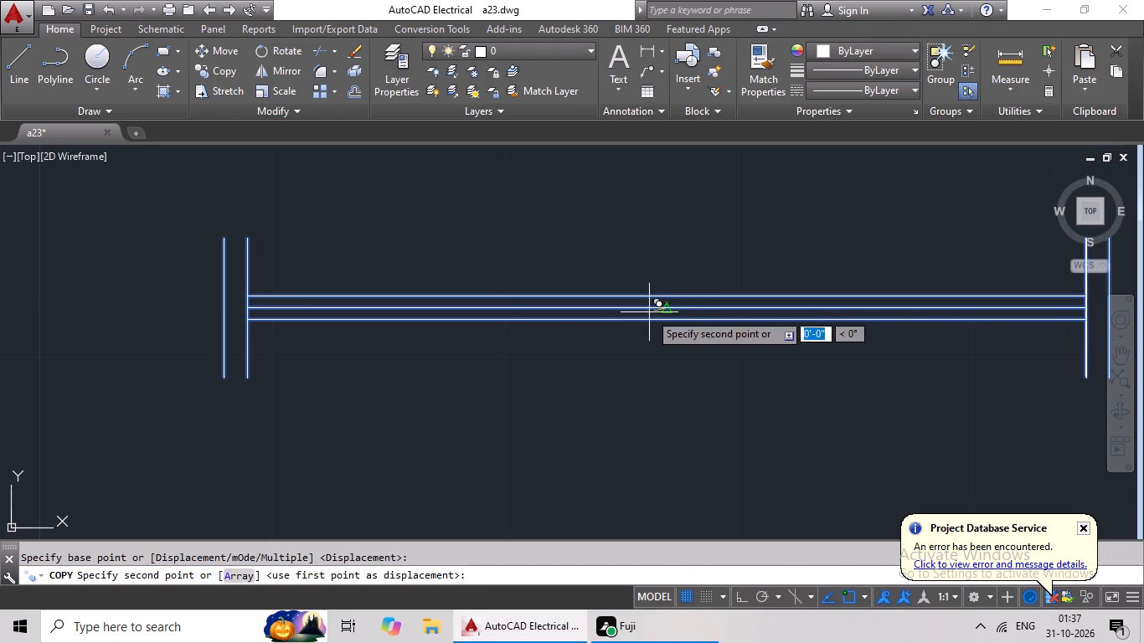
scroll(236, 378, "down", 4)
middle_click_drag(226, 381, 502, 265)
scroll(193, 374, "down", 2)
middle_click_drag(182, 386, 449, 329)
middle_click_drag(177, 371, 561, 325)
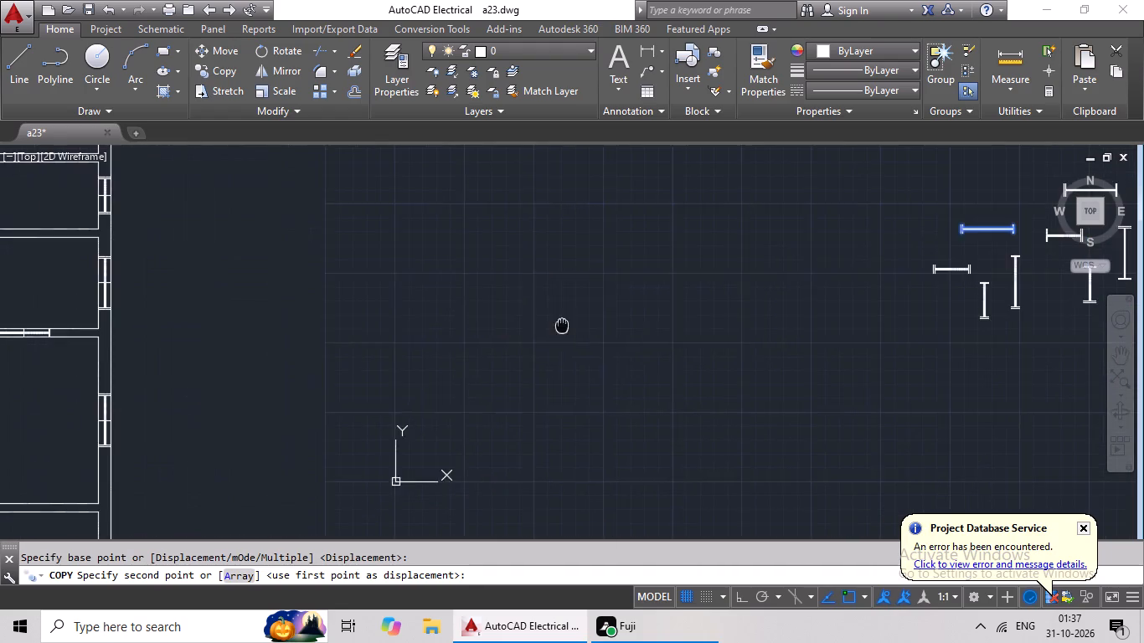
middle_click_drag(269, 387, 609, 384)
middle_click_drag(368, 388, 657, 443)
middle_click_drag(365, 445, 506, 445)
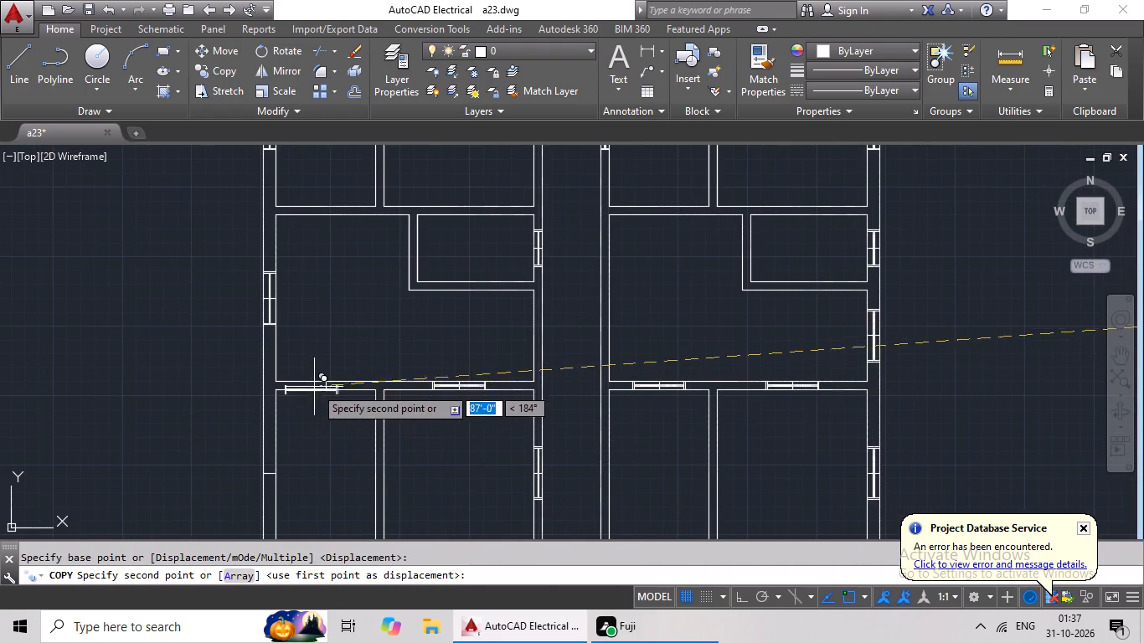
scroll(329, 380, "up", 5)
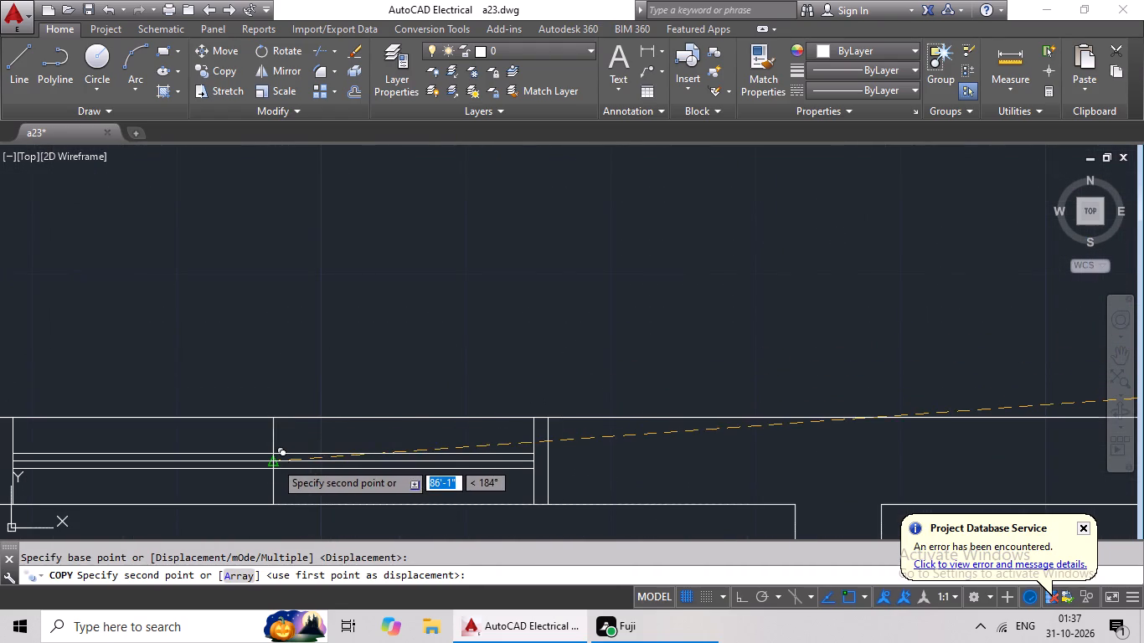
left_click(275, 461)
Copy the 3' vertical window with long end lines by its midpoint onto the outer wall mark of the second row's left-hand kitchen.
scroll(545, 440, "down", 3)
middle_click_drag(538, 465, 525, 358)
scroll(549, 402, "down", 2)
middle_click_drag(580, 440, 494, 373)
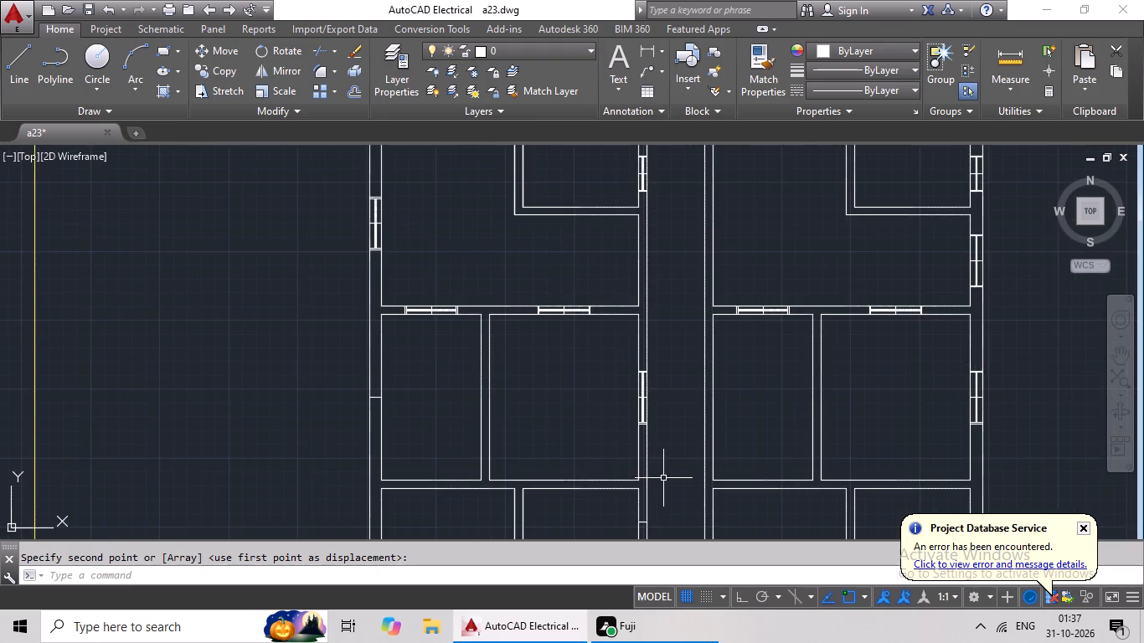
middle_click_drag(631, 464, 520, 426)
middle_click_drag(648, 435, 523, 412)
scroll(725, 440, "down", 2)
middle_click_drag(732, 430, 589, 409)
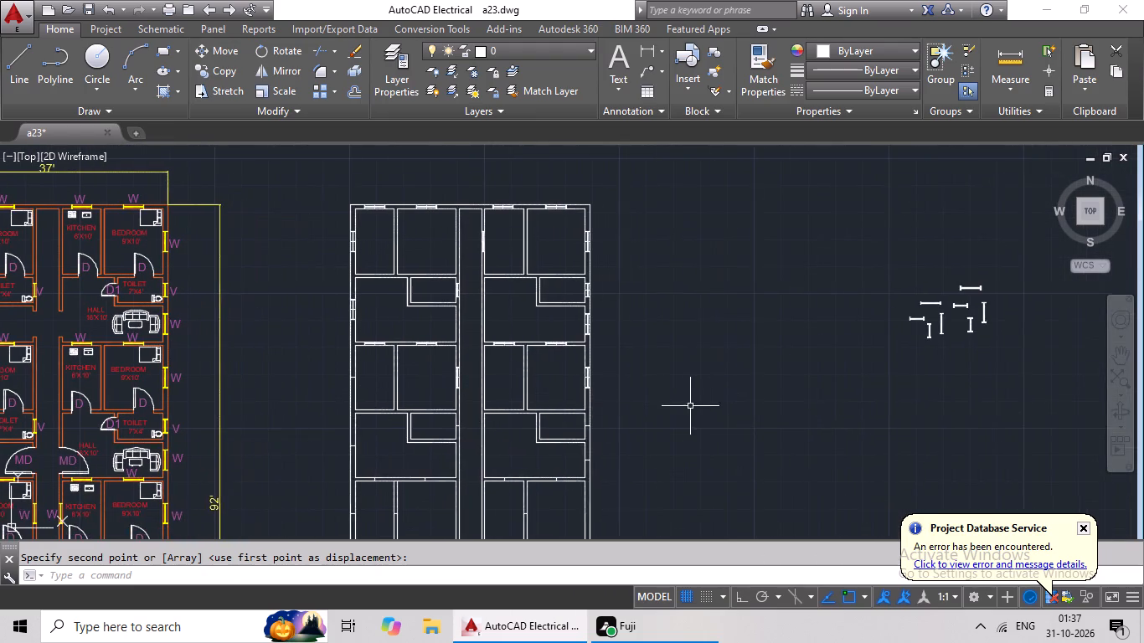
middle_click_drag(670, 405, 598, 405)
middle_click_drag(678, 387, 511, 388)
scroll(739, 312, "up", 4)
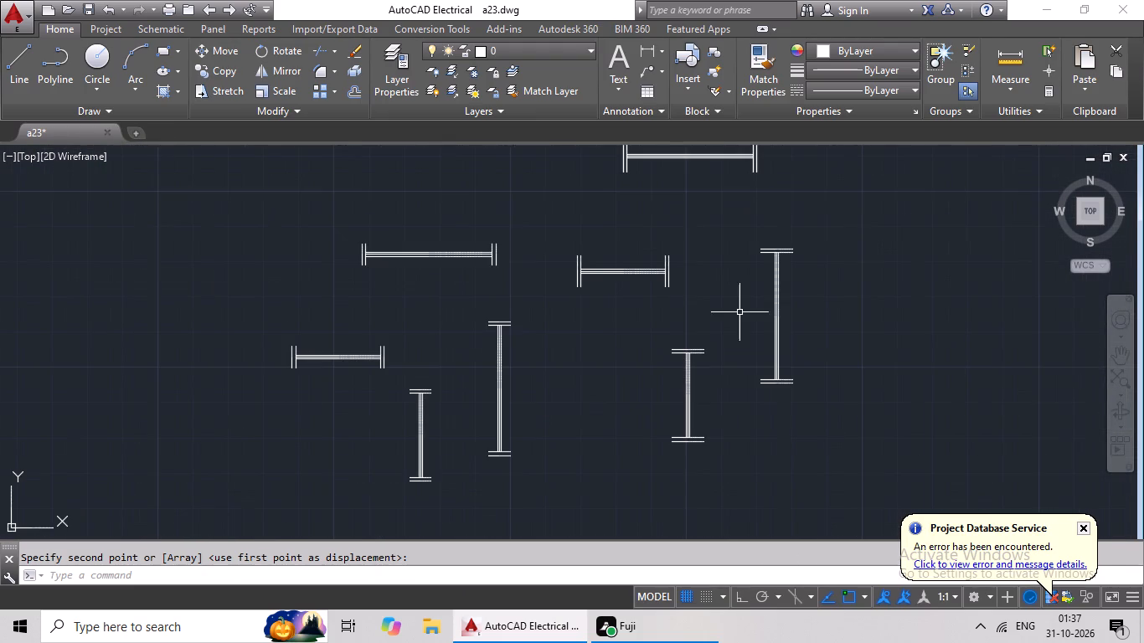
left_click_drag(806, 230, 750, 378)
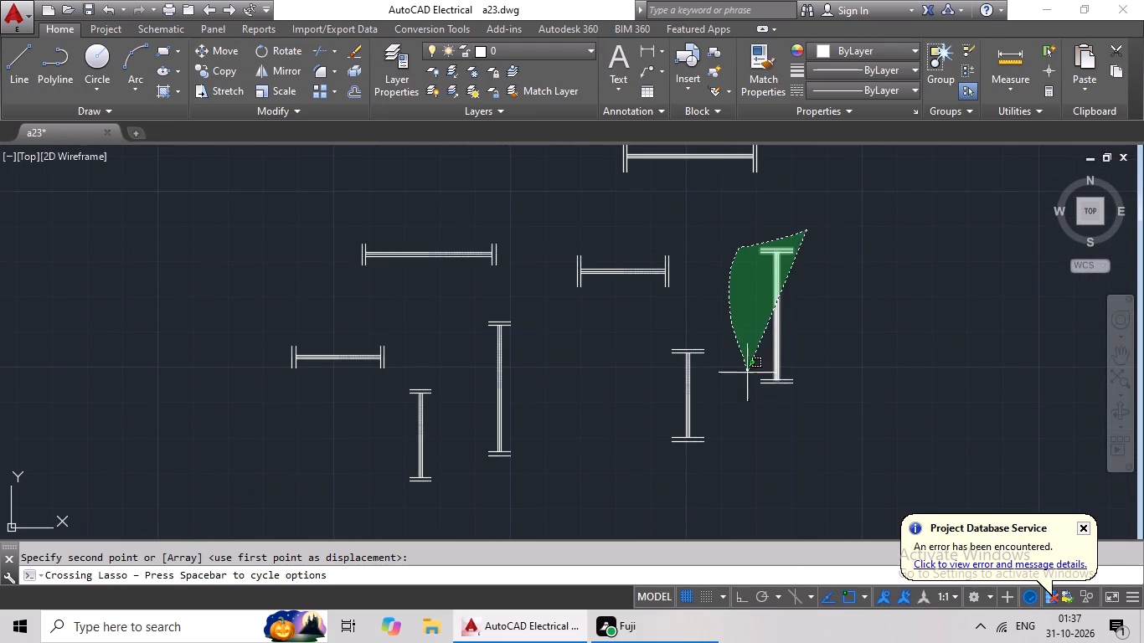
left_click_drag(750, 378, 813, 401)
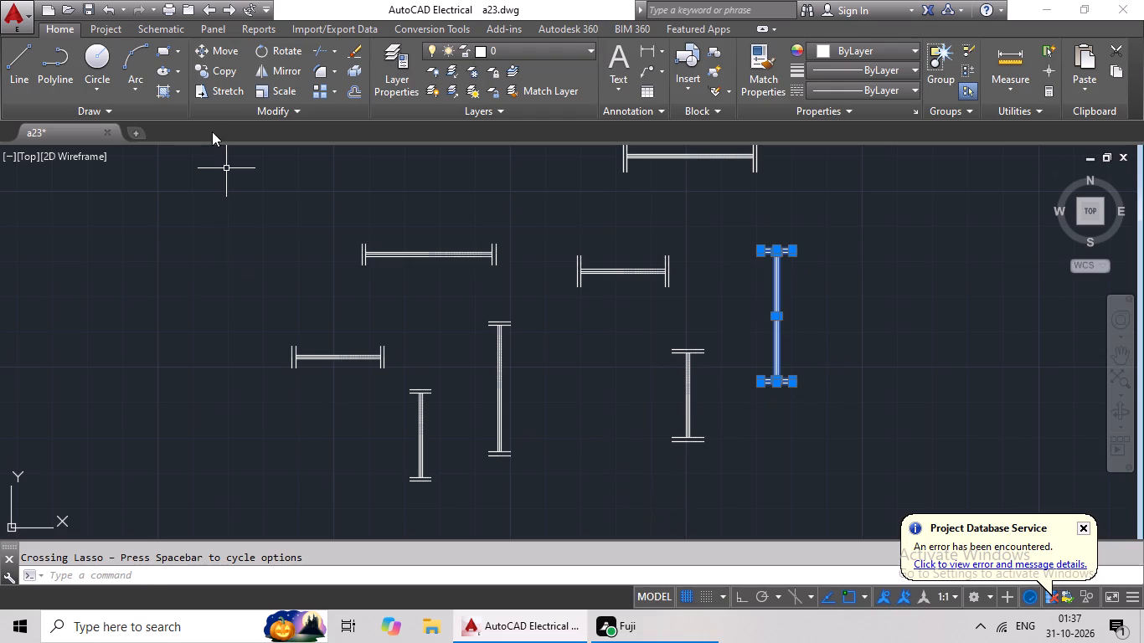
left_click(224, 80)
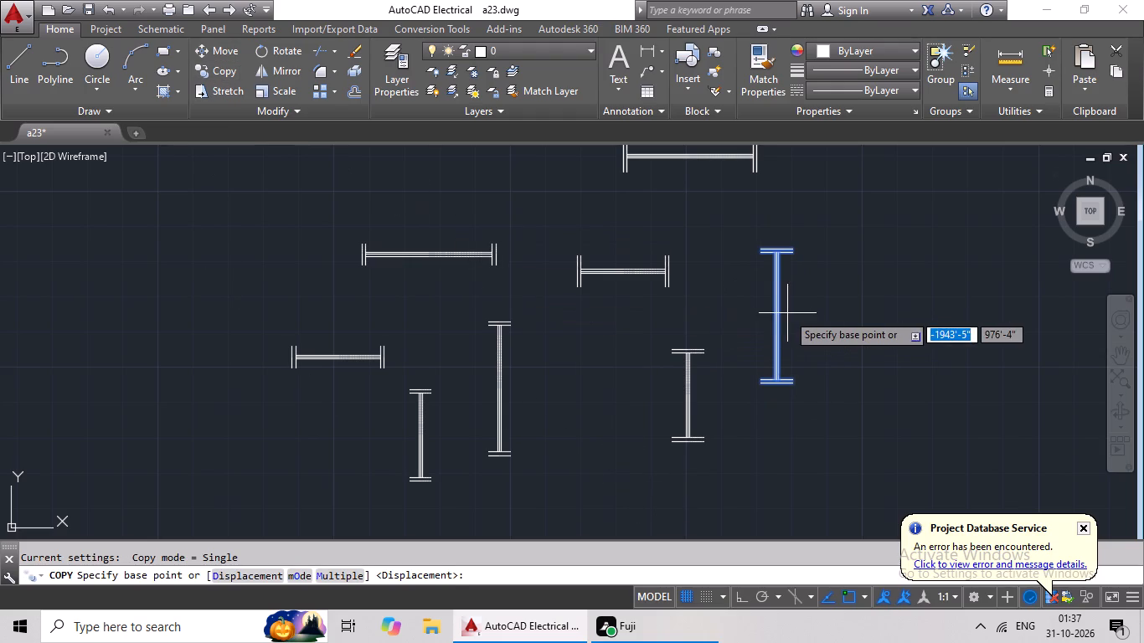
scroll(787, 313, "up", 3)
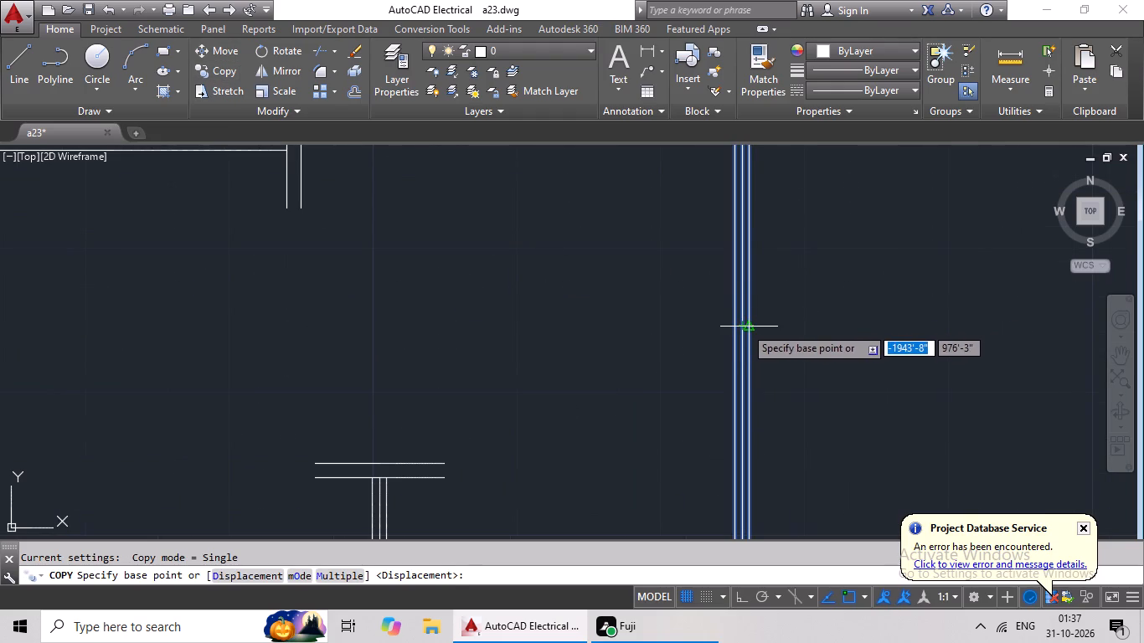
left_click(742, 325)
scroll(257, 370, "down", 4)
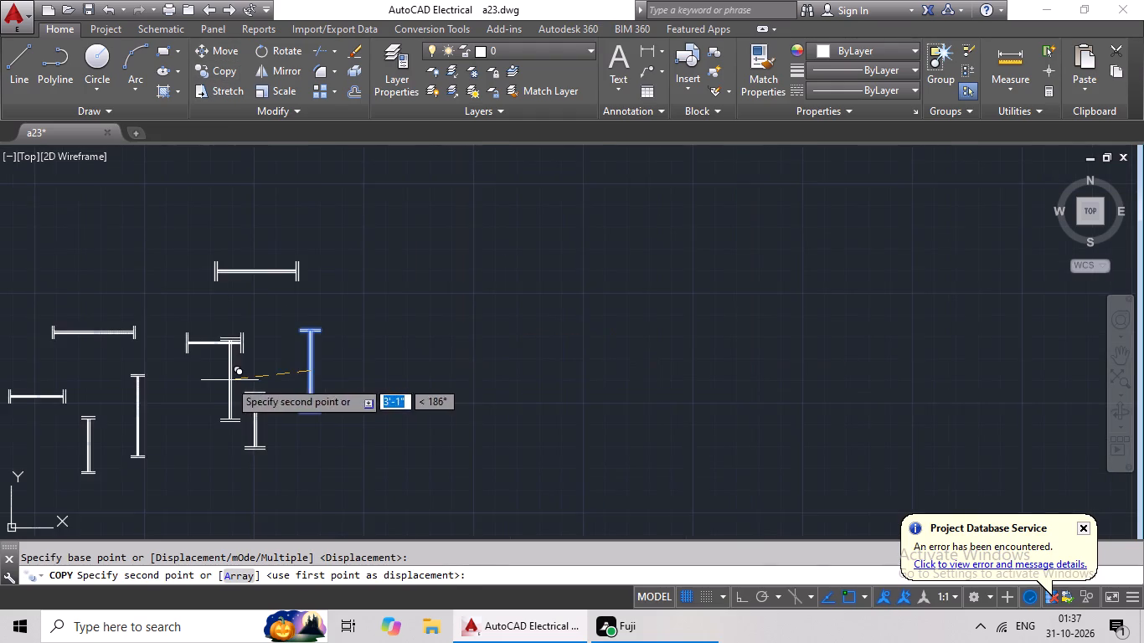
middle_click_drag(228, 380, 595, 289)
middle_click_drag(105, 410, 707, 255)
middle_click_drag(294, 358, 750, 267)
middle_click_drag(272, 387, 740, 314)
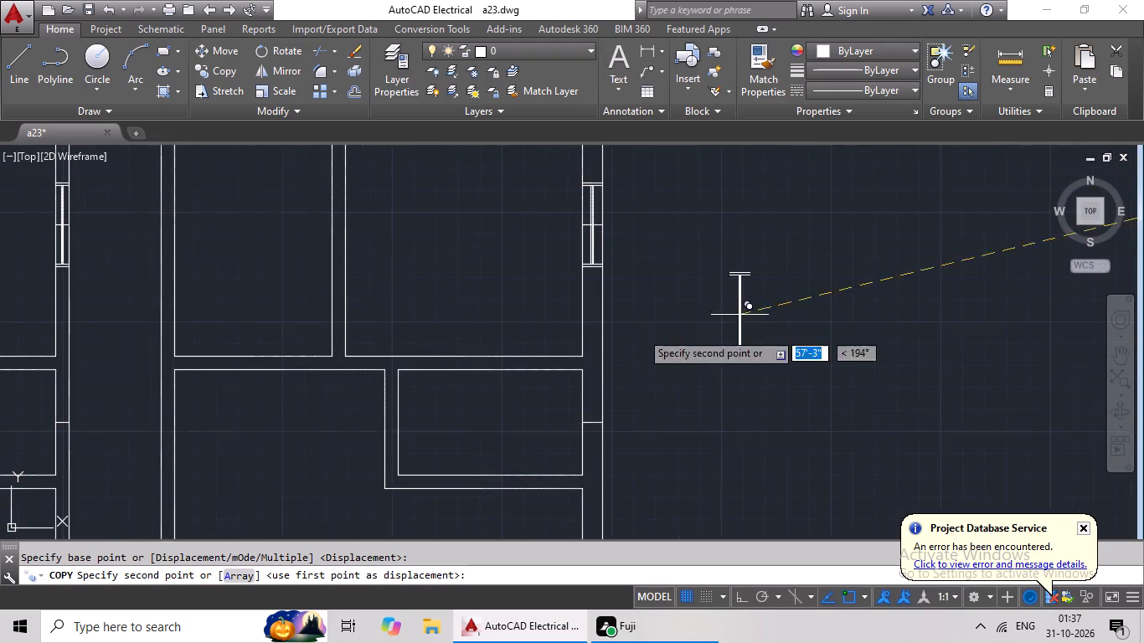
middle_click_drag(447, 370, 811, 314)
scroll(740, 333, "down", 1)
middle_click_drag(409, 358, 768, 347)
middle_click_drag(614, 300, 575, 415)
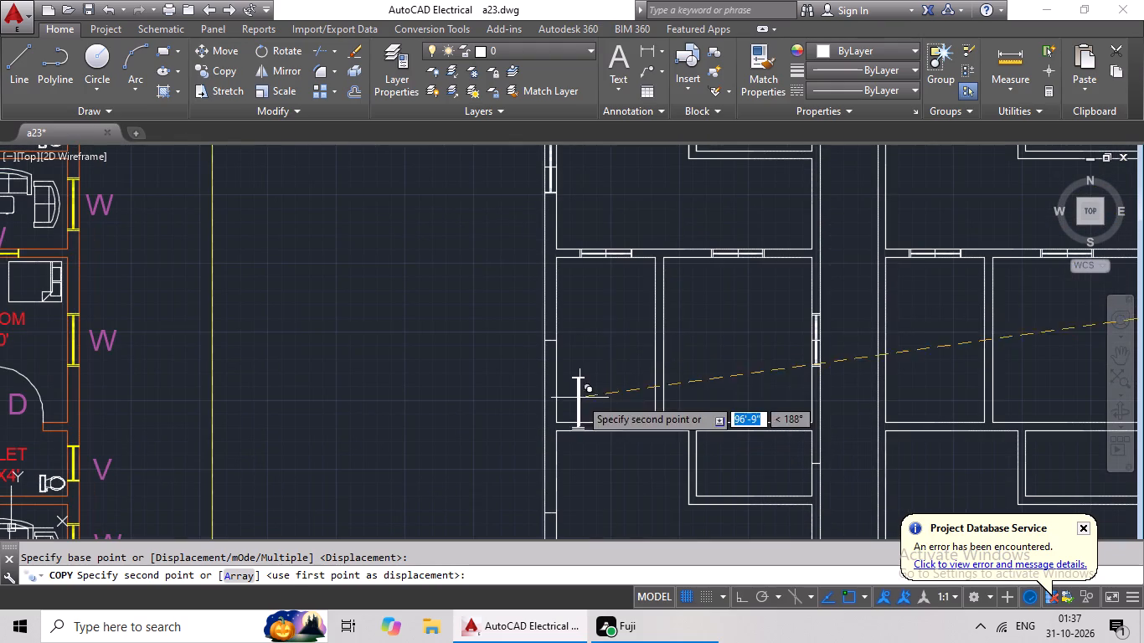
left_click(553, 342)
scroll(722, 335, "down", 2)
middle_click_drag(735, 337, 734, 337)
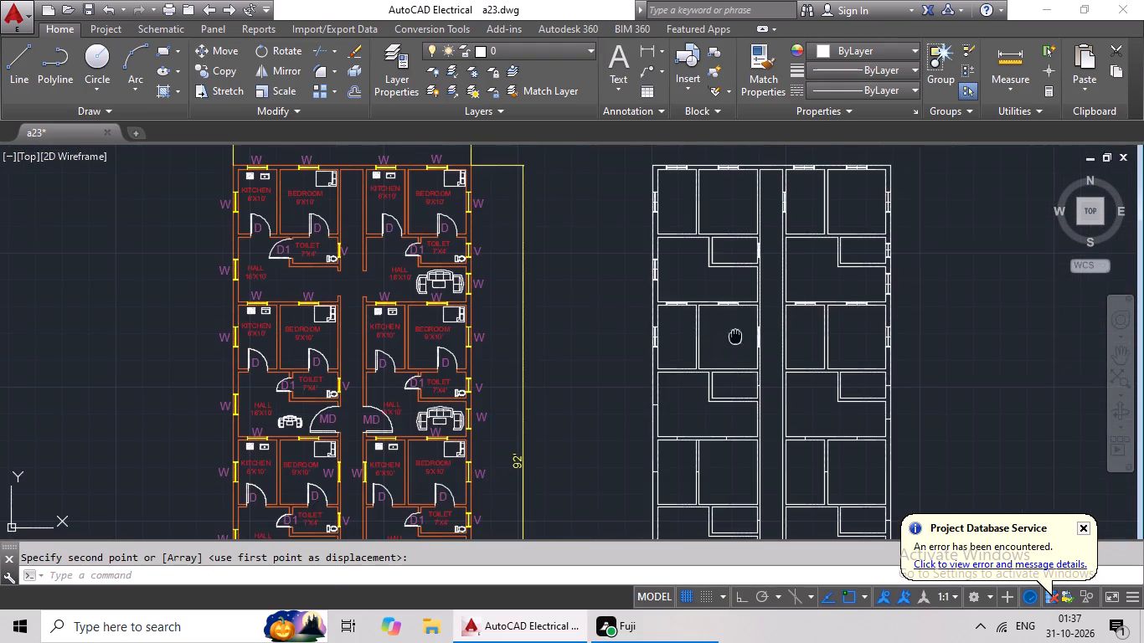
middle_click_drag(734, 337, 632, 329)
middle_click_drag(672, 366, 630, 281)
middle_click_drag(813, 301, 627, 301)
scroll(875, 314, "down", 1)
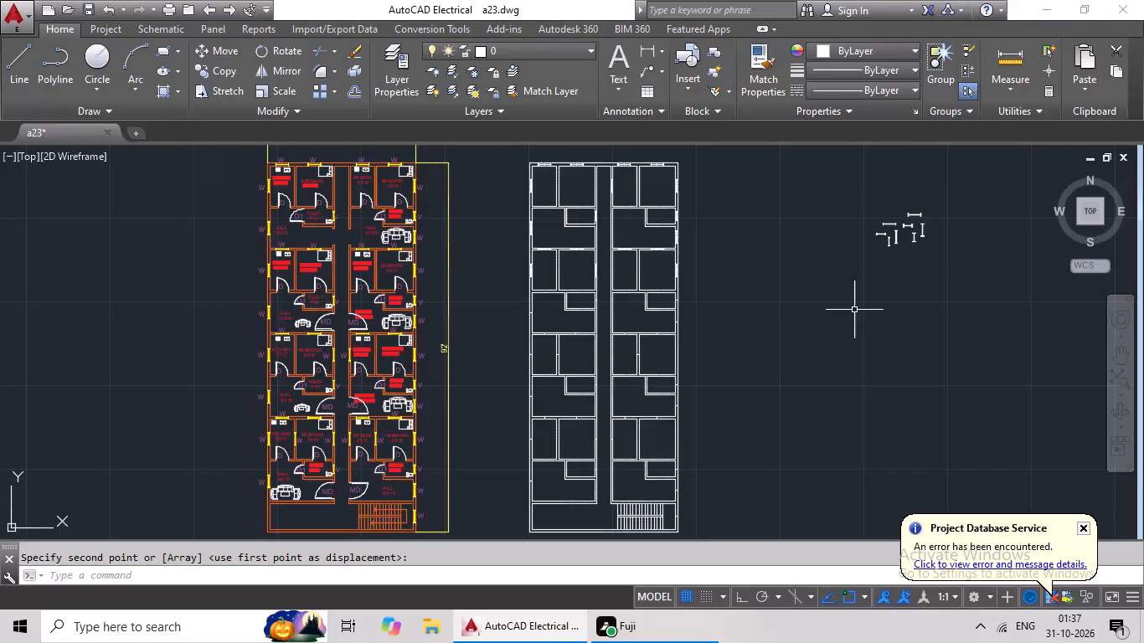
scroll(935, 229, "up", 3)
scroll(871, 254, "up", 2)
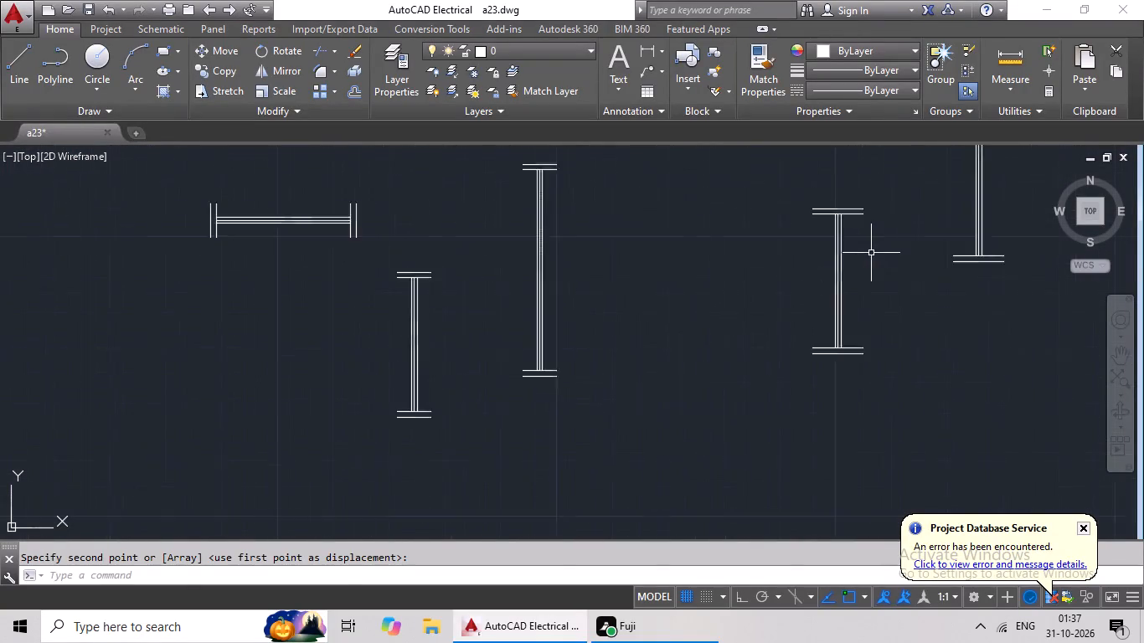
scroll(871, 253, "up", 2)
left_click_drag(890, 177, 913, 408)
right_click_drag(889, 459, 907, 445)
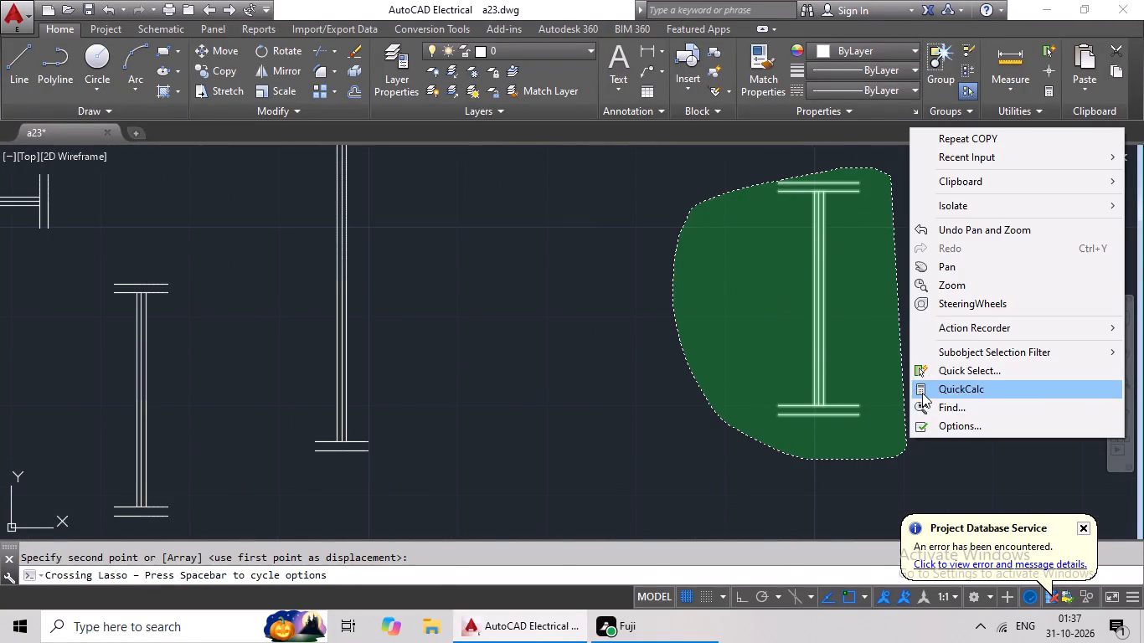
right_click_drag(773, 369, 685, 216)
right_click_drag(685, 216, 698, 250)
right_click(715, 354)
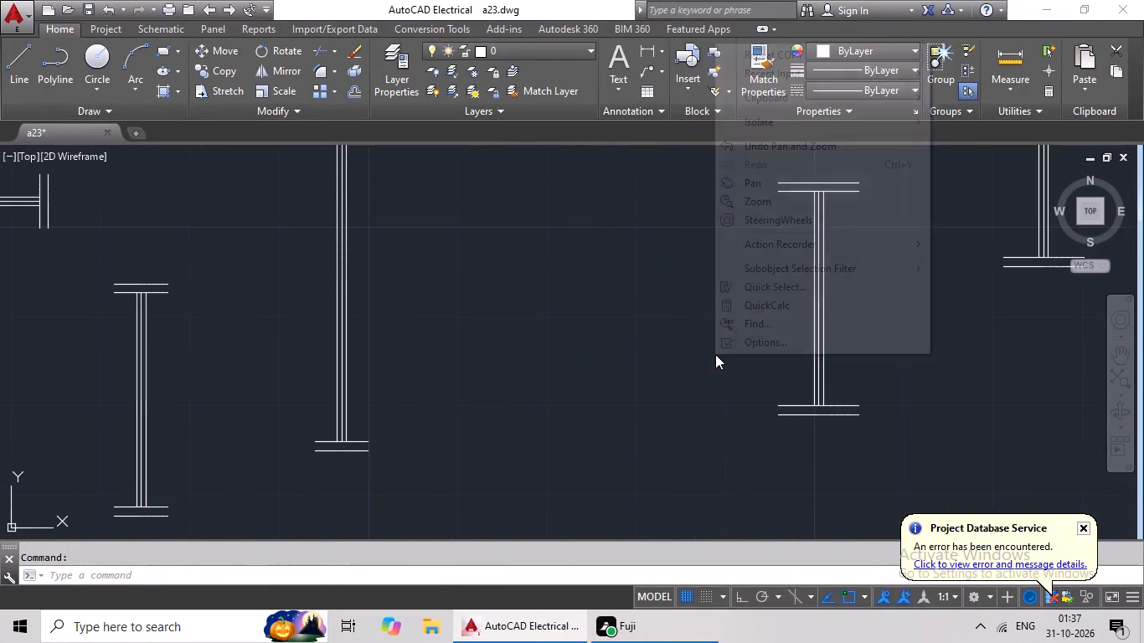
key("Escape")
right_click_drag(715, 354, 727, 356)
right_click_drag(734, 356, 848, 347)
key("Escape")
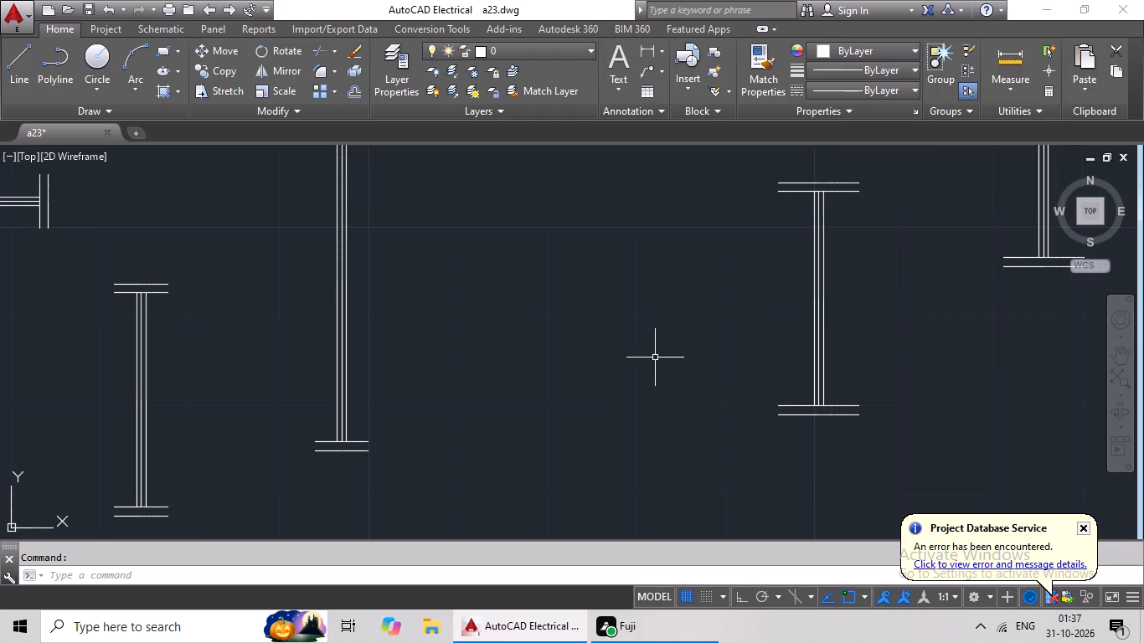
Copy the 2' vertical window with long end lines by its midpoint onto the outer wall mark of the second row's right-hand toilet.
left_click_drag(904, 181, 906, 419)
right_click_drag(834, 179, 906, 419)
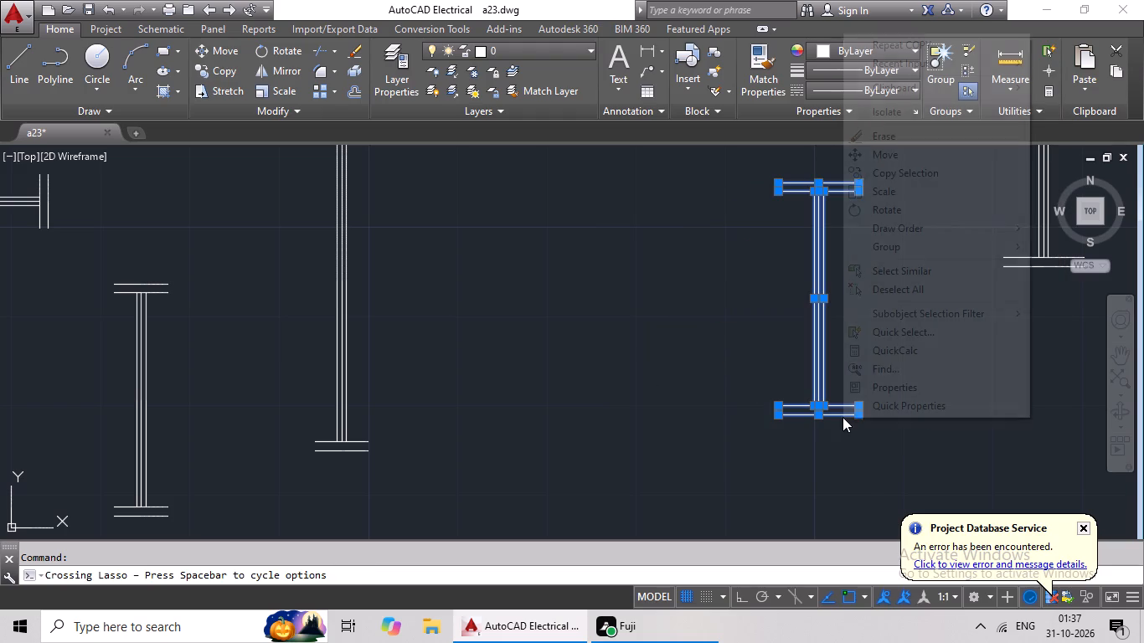
left_click(214, 64)
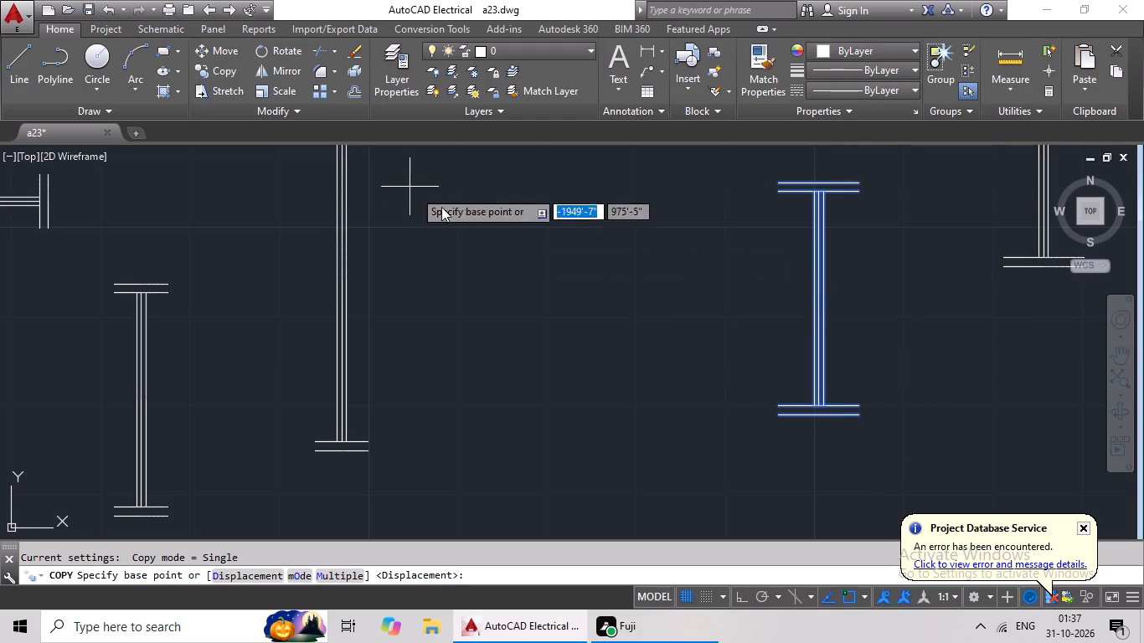
scroll(820, 306, "up", 1)
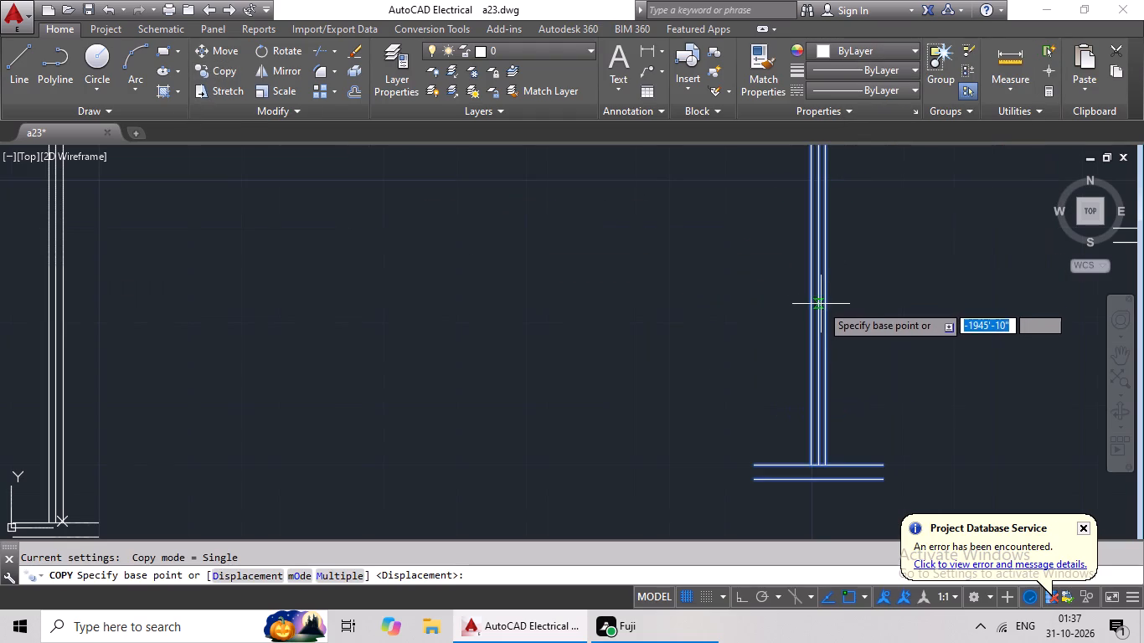
left_click_drag(821, 296, 796, 299)
scroll(615, 316, "down", 3)
middle_click_drag(554, 328, 655, 305)
scroll(447, 345, "down", 2)
middle_click_drag(396, 375, 621, 308)
middle_click_drag(318, 321, 566, 271)
scroll(297, 343, "down", 1)
middle_click_drag(293, 347, 420, 284)
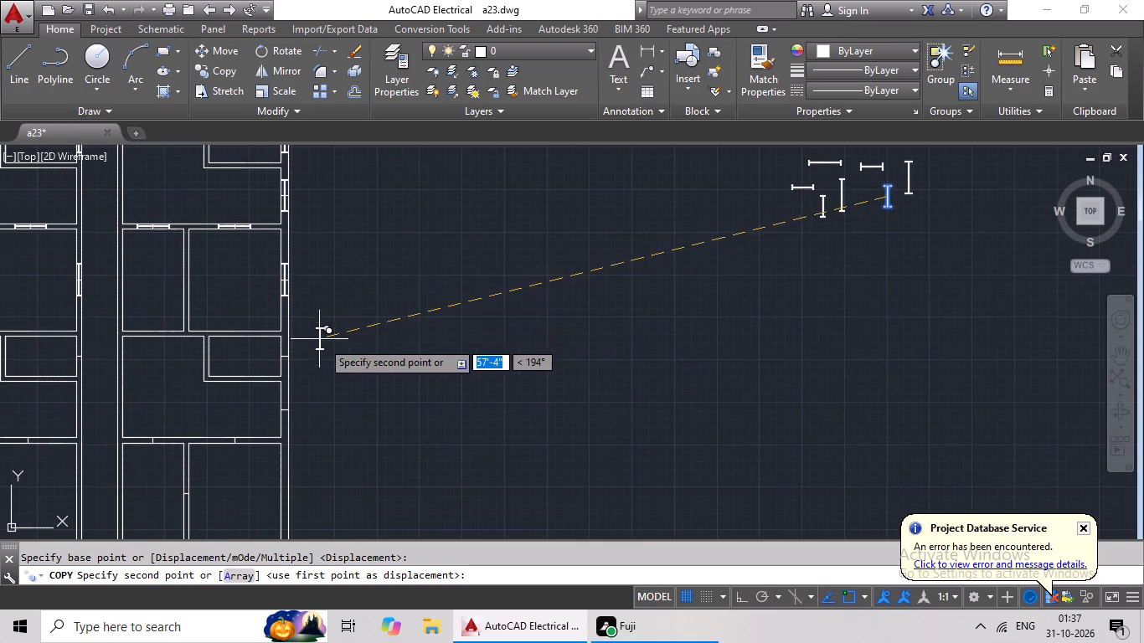
scroll(296, 363, "up", 4)
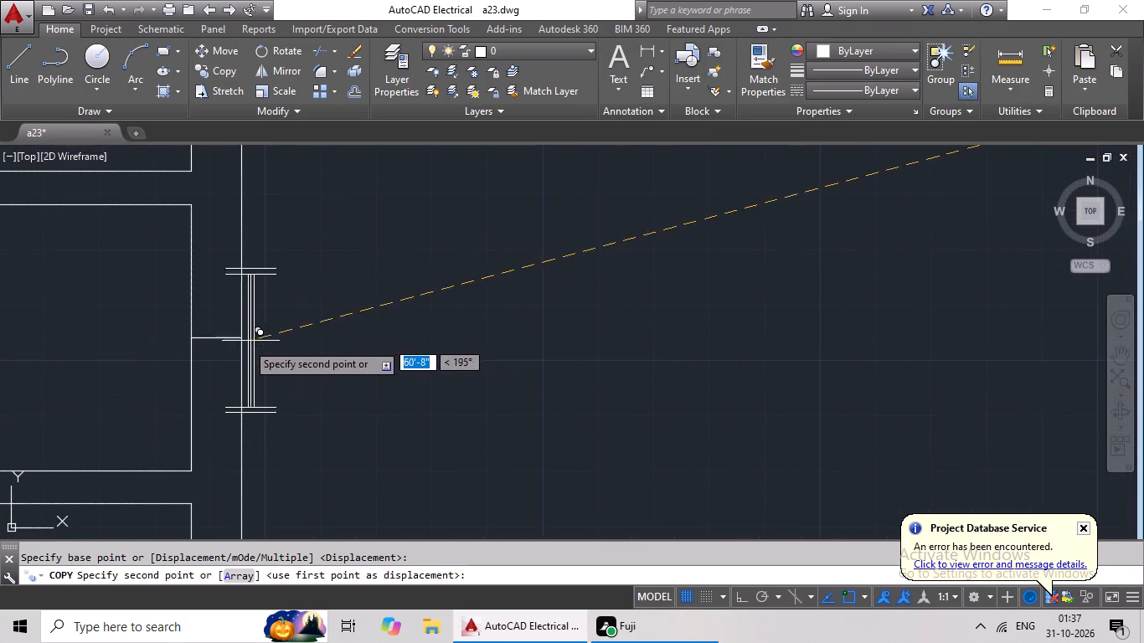
left_click(214, 335)
Copy the 3' vertical window with long end lines by its midpoint onto the outer wall mark of the second row's right-hand hall.
scroll(346, 283, "down", 4)
scroll(528, 310, "down", 1)
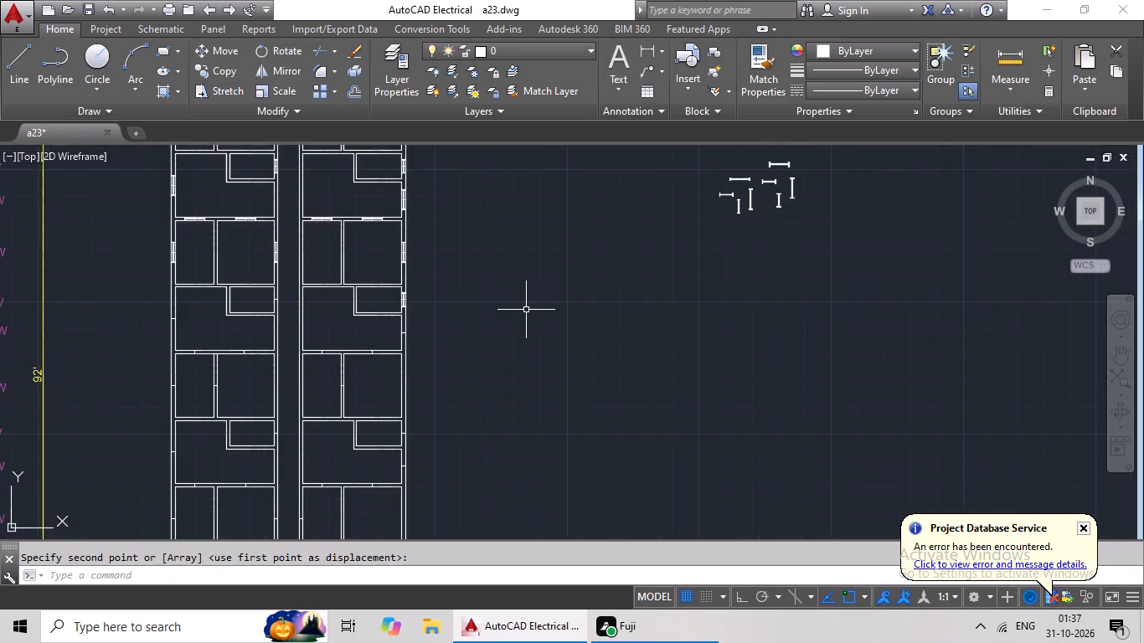
middle_click_drag(474, 323, 307, 366)
scroll(616, 220, "up", 4)
left_click_drag(720, 204, 615, 243)
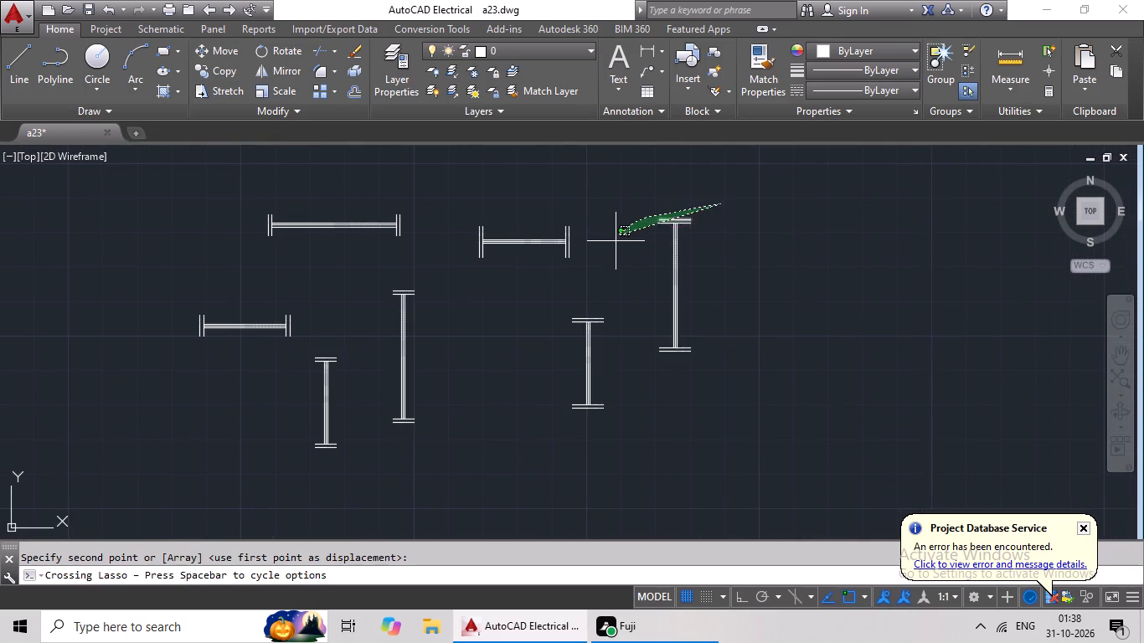
left_click_drag(615, 243, 745, 383)
left_click(213, 76)
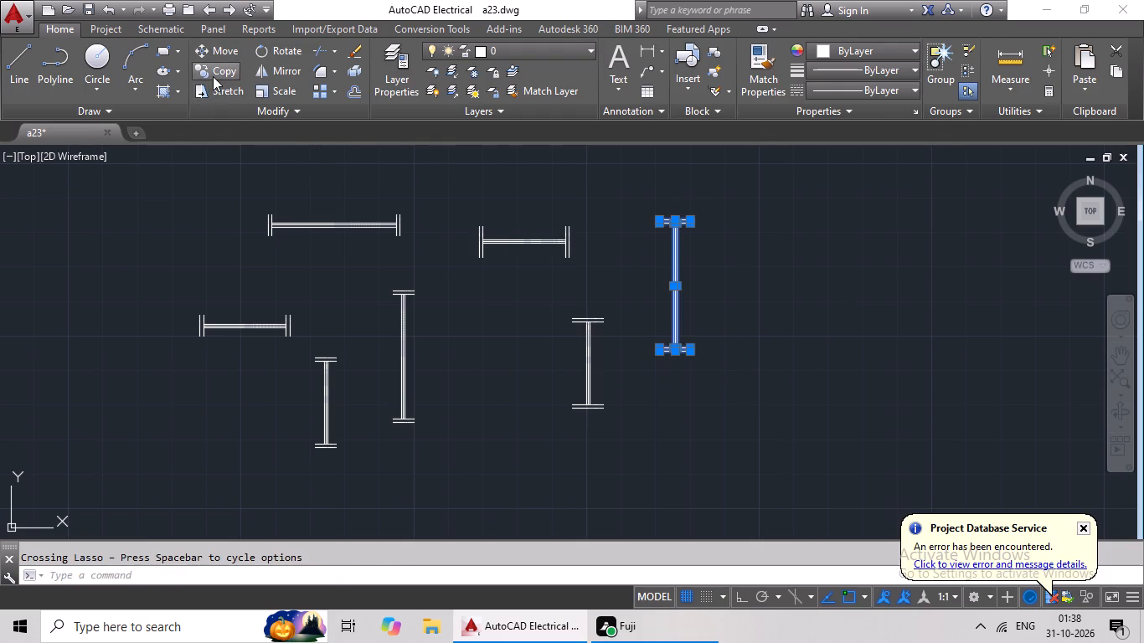
scroll(681, 294, "up", 2)
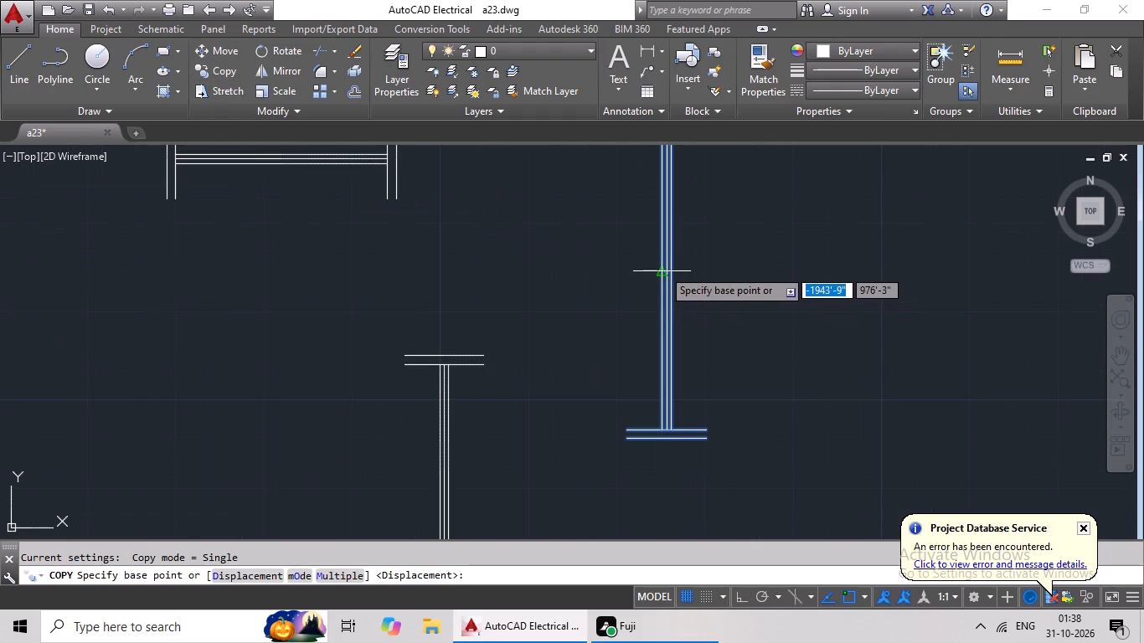
left_click(665, 275)
scroll(390, 343, "down", 3)
middle_click_drag(397, 350, 579, 306)
scroll(167, 403, "down", 2)
middle_click_drag(168, 409, 458, 270)
scroll(190, 381, "down", 1)
middle_click_drag(209, 375, 441, 317)
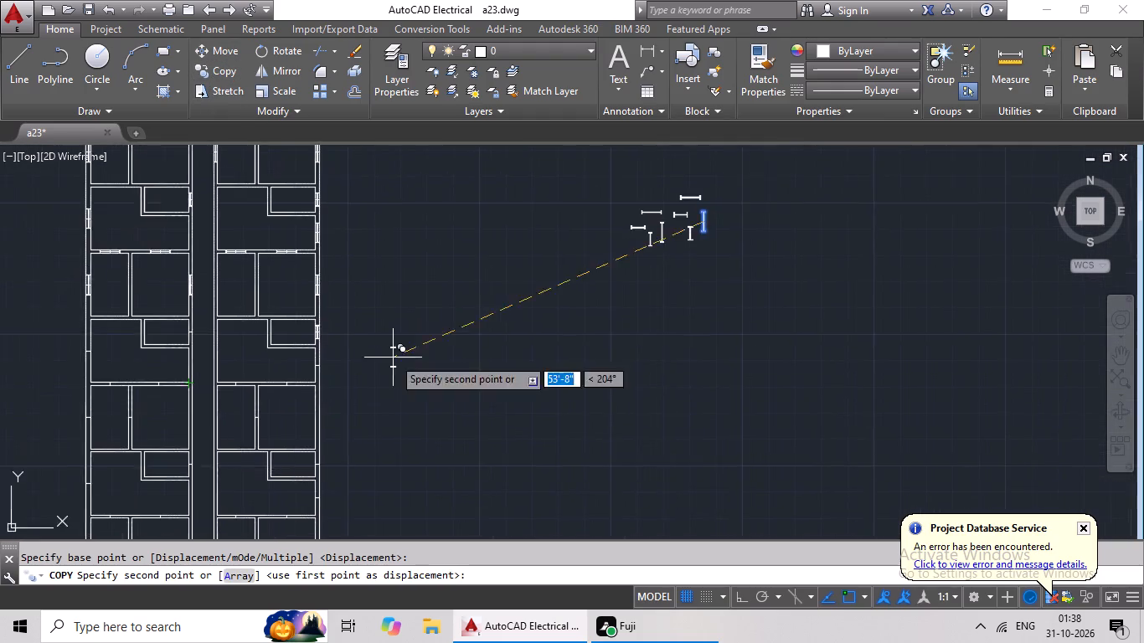
middle_click_drag(407, 352, 501, 322)
scroll(415, 336, "up", 5)
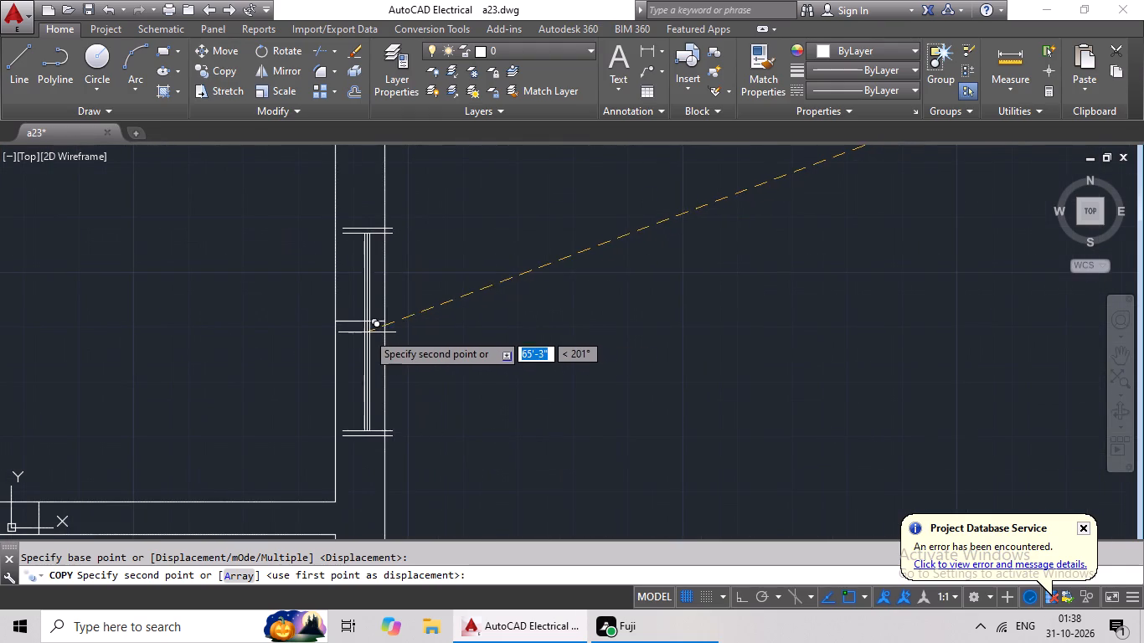
left_click(356, 322)
Copy the 3' horizontal window with short end lines by its midpoint onto the top wall mark of the third row's right-hand bedroom.
scroll(594, 284, "down", 3)
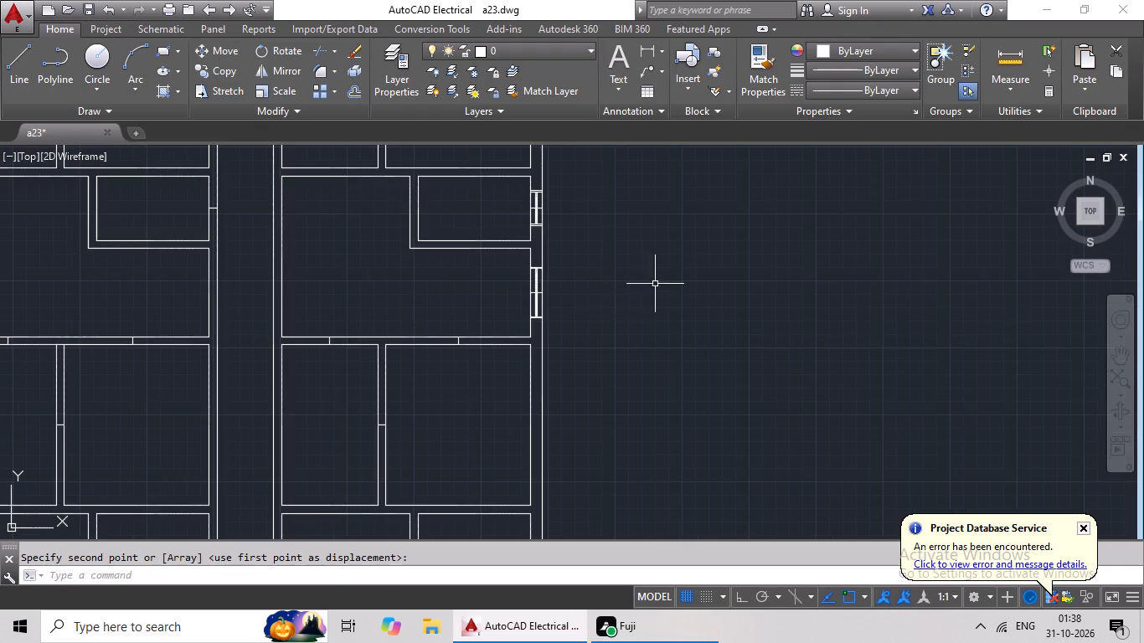
scroll(668, 280, "down", 1)
middle_click_drag(653, 291, 458, 337)
middle_click_drag(581, 315, 540, 339)
middle_click_drag(621, 304, 520, 346)
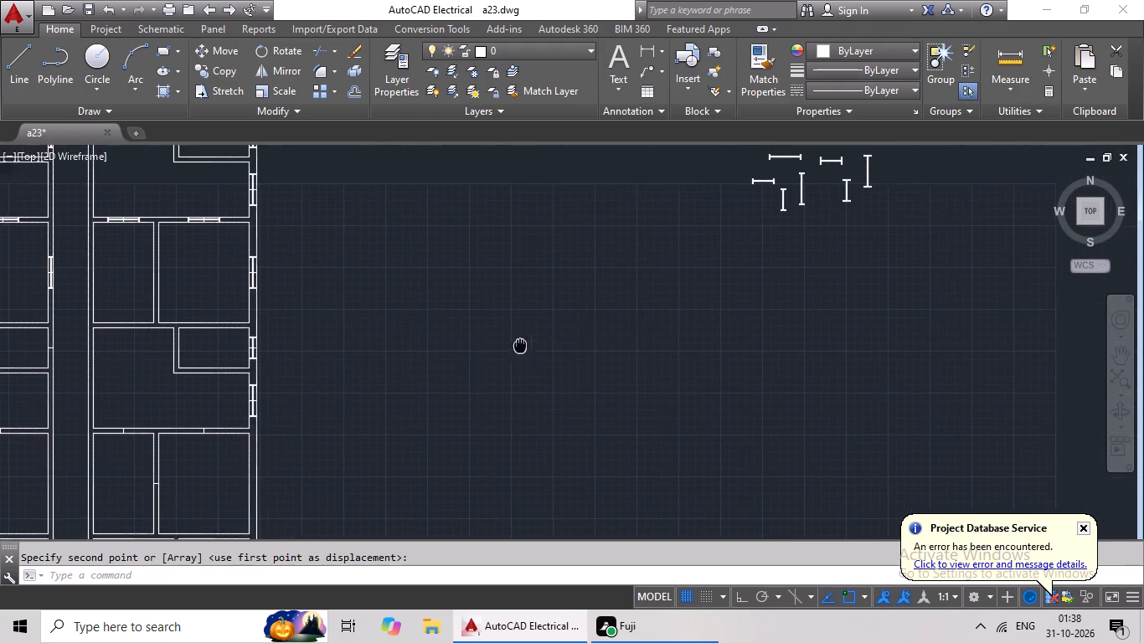
middle_click_drag(645, 304, 495, 344)
middle_click_drag(631, 299, 521, 363)
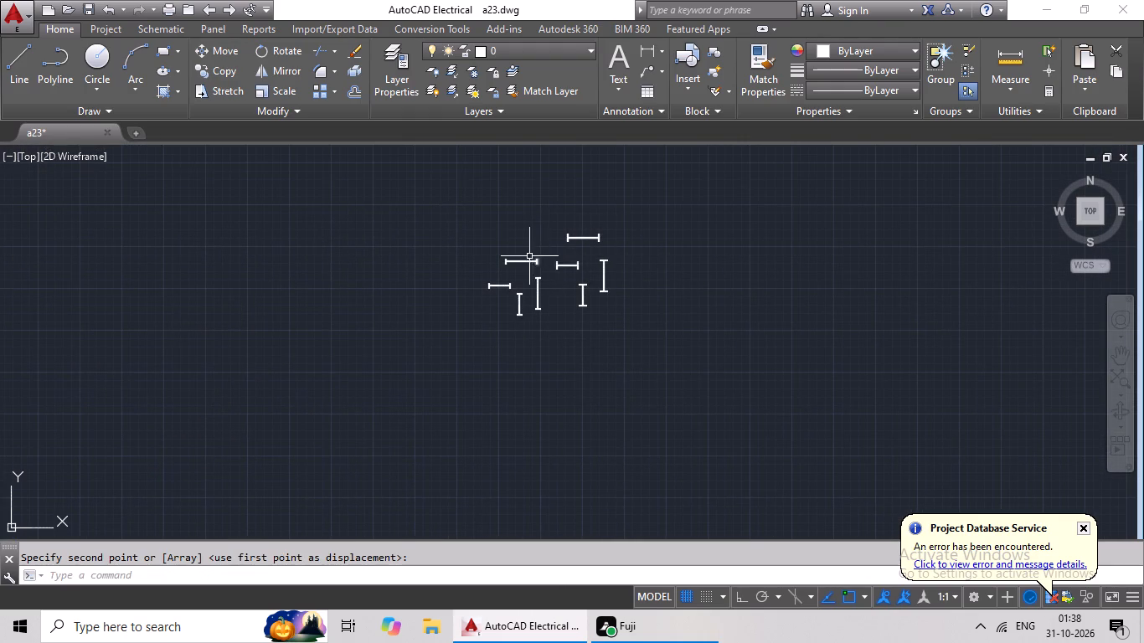
scroll(508, 261, "up", 4)
left_click_drag(629, 193, 693, 273)
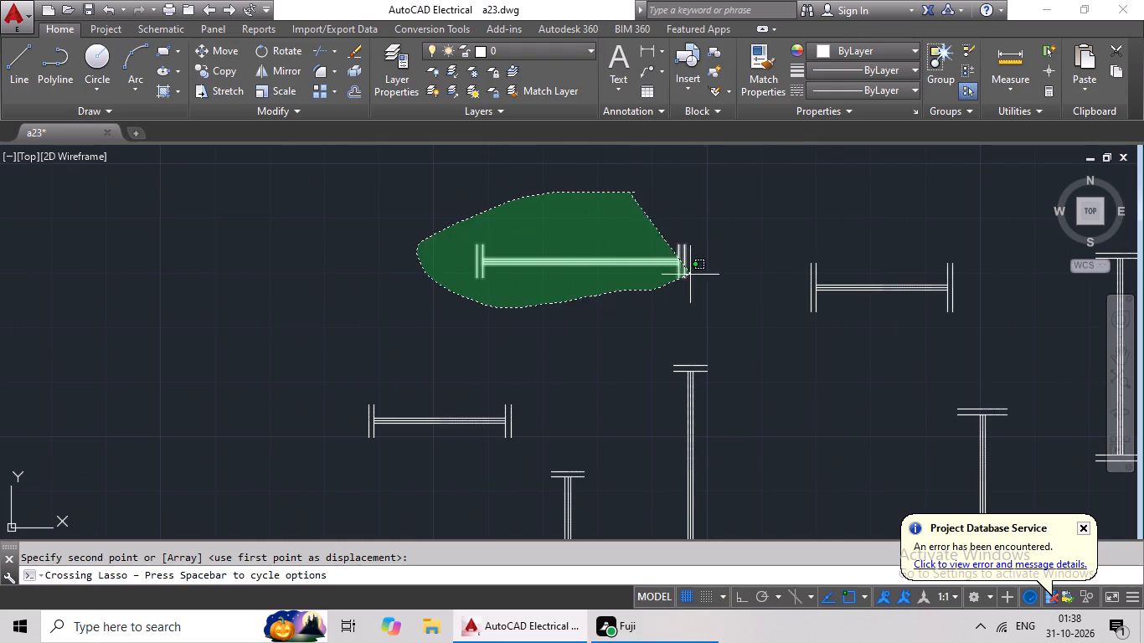
left_click_drag(693, 273, 709, 248)
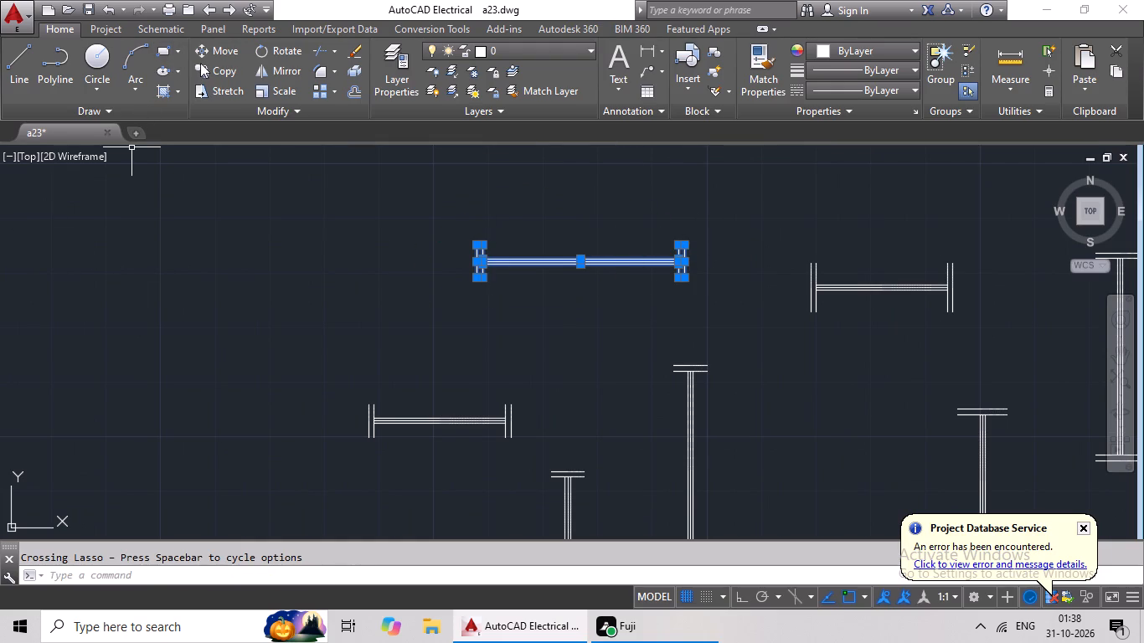
left_click(201, 63)
scroll(575, 263, "up", 3)
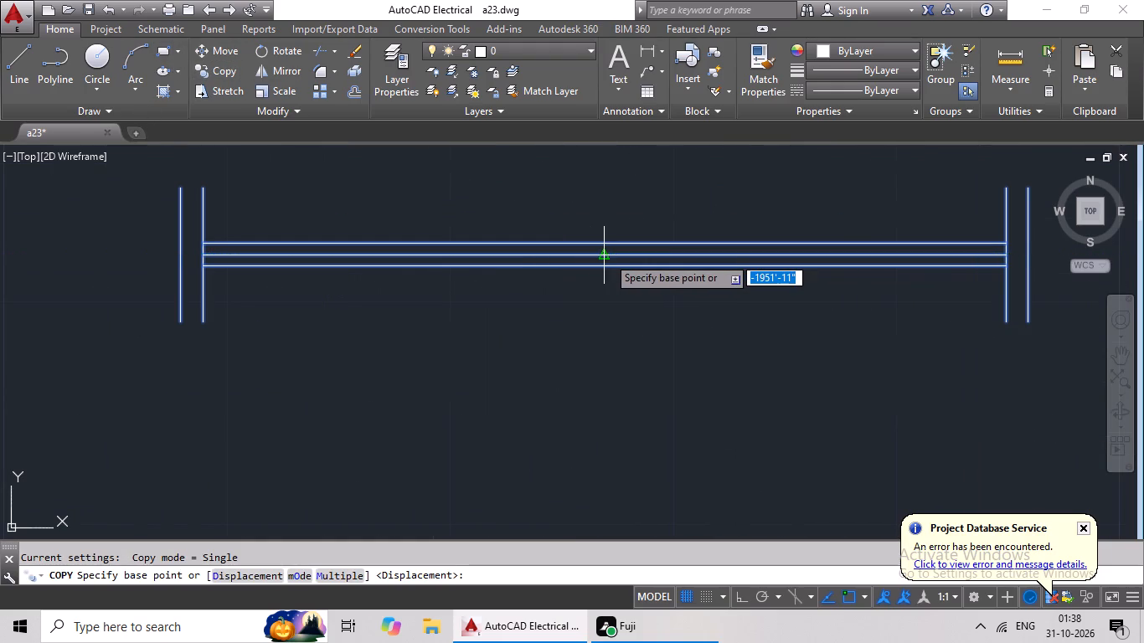
left_click_drag(606, 256, 539, 266)
scroll(265, 450, "down", 3)
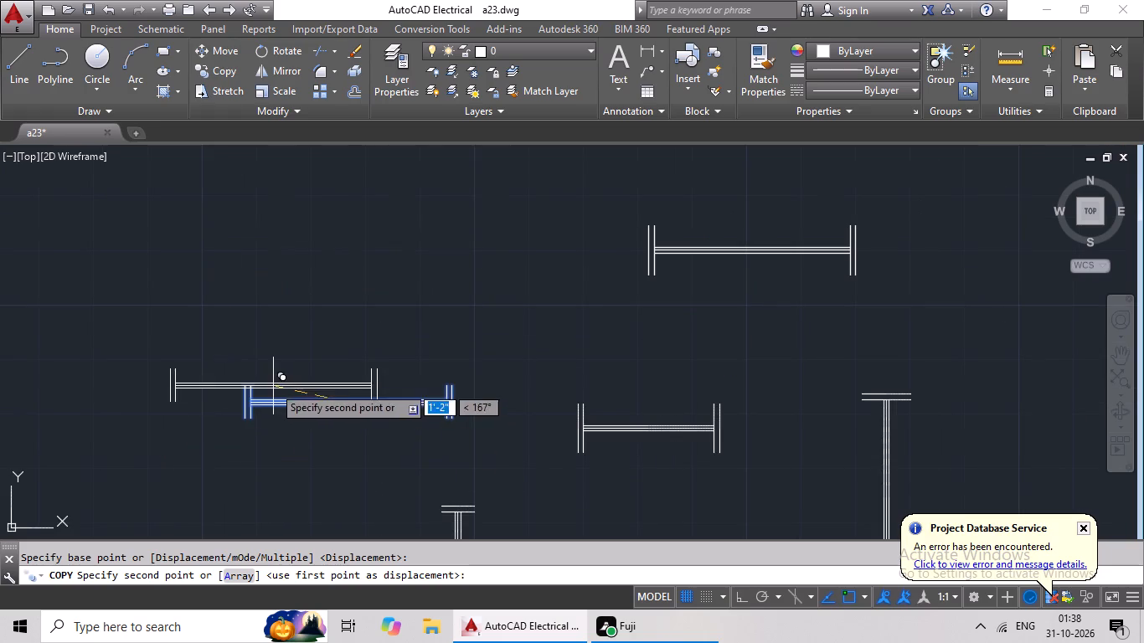
scroll(209, 395, "down", 3)
middle_click_drag(204, 388, 652, 186)
scroll(286, 414, "down", 2)
middle_click_drag(253, 428, 646, 296)
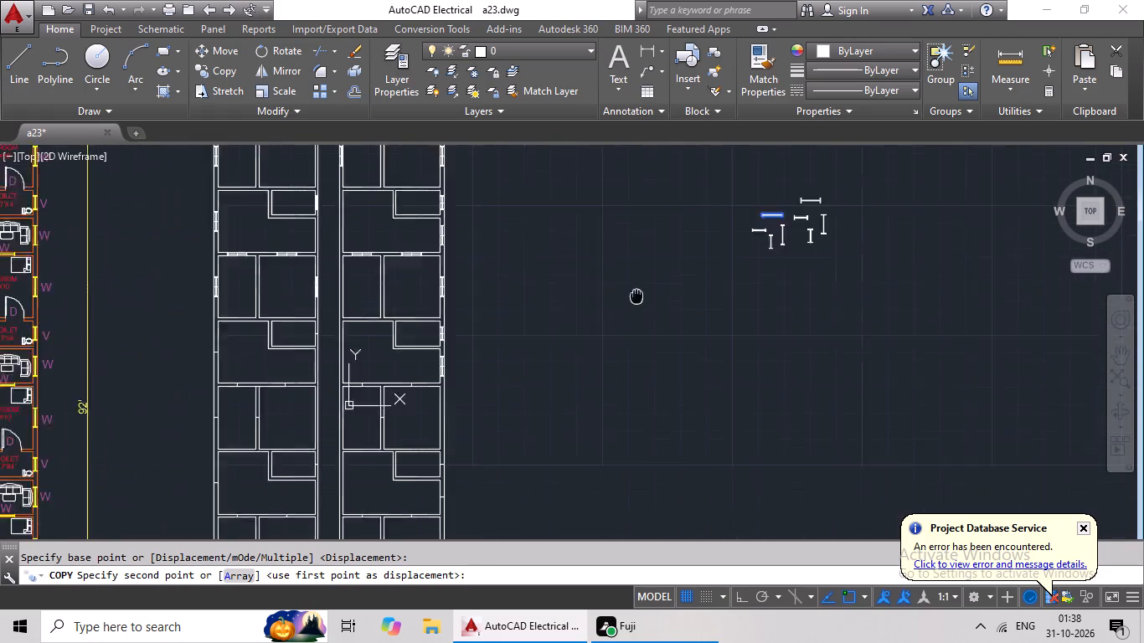
scroll(464, 379, "up", 5)
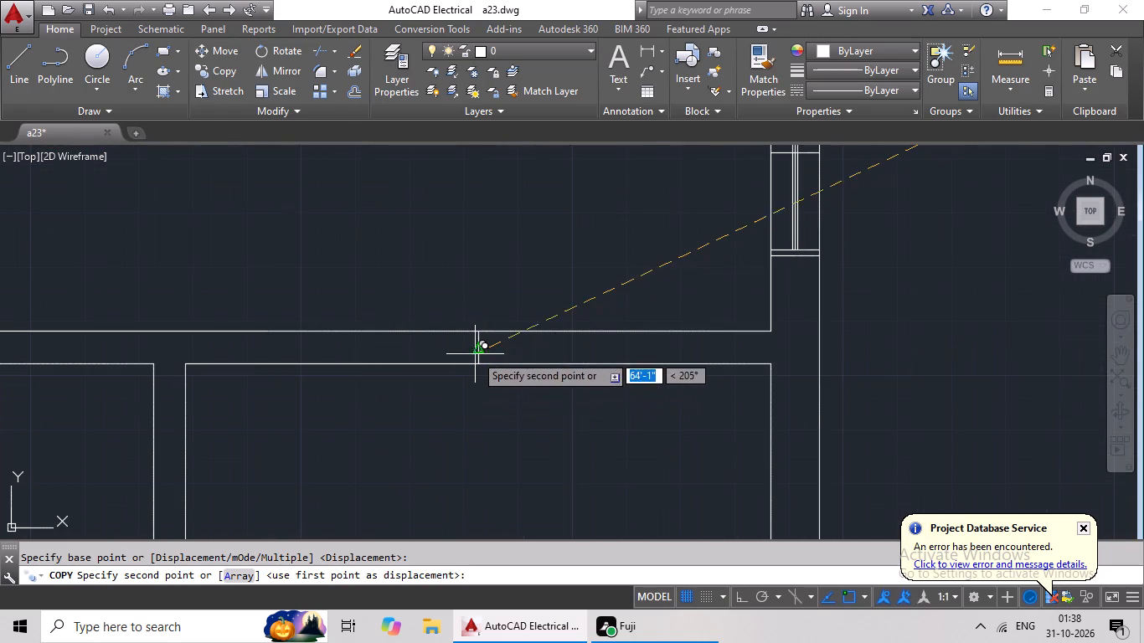
left_click(477, 350)
Copy the 3' horizontal window with short end lines by its midpoint onto the top wall mark of the third row's right-hand kitchen.
scroll(609, 347, "down", 3)
middle_click_drag(628, 351, 350, 352)
scroll(814, 345, "down", 2)
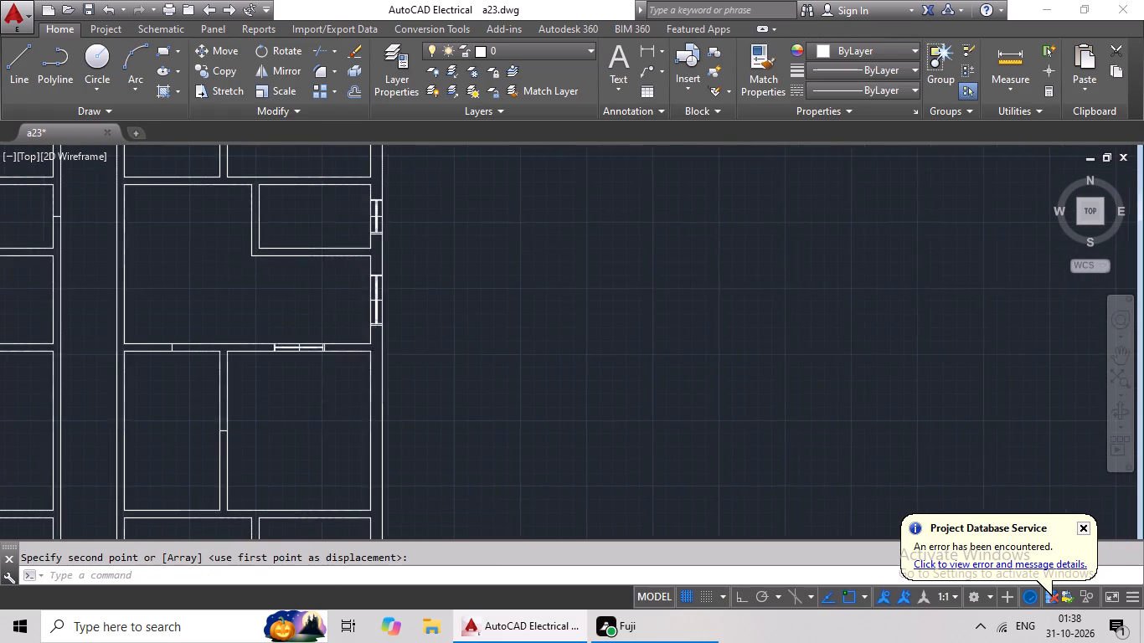
middle_click_drag(811, 352, 492, 391)
middle_click_drag(712, 343, 531, 395)
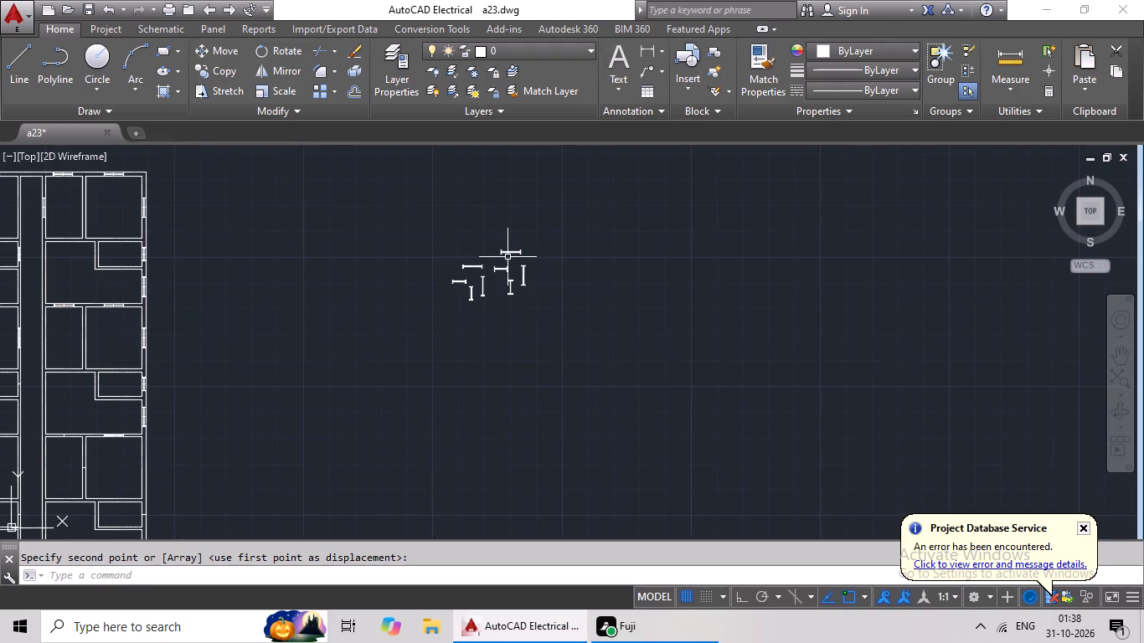
scroll(502, 258, "up", 3)
scroll(386, 298, "up", 3)
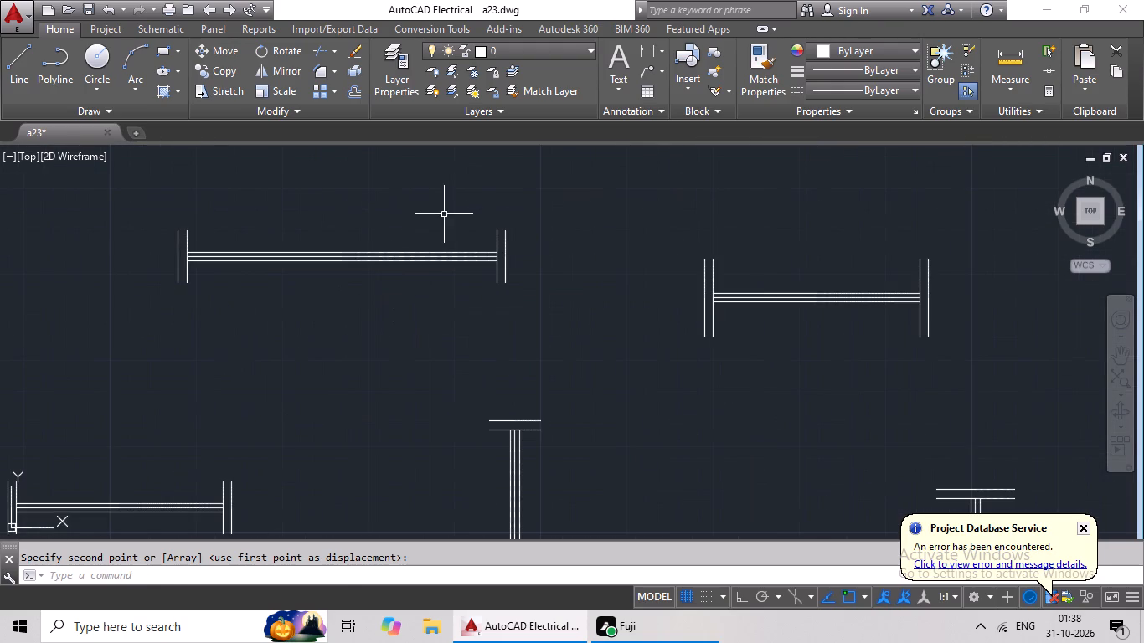
left_click_drag(444, 213, 567, 204)
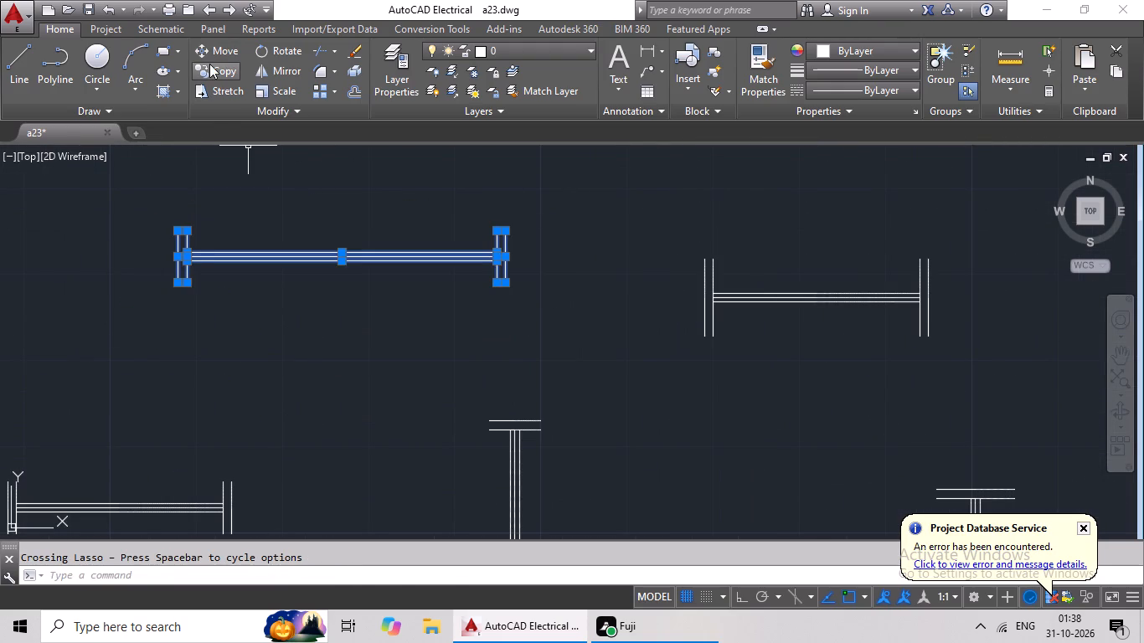
left_click(209, 63)
scroll(353, 254, "up", 2)
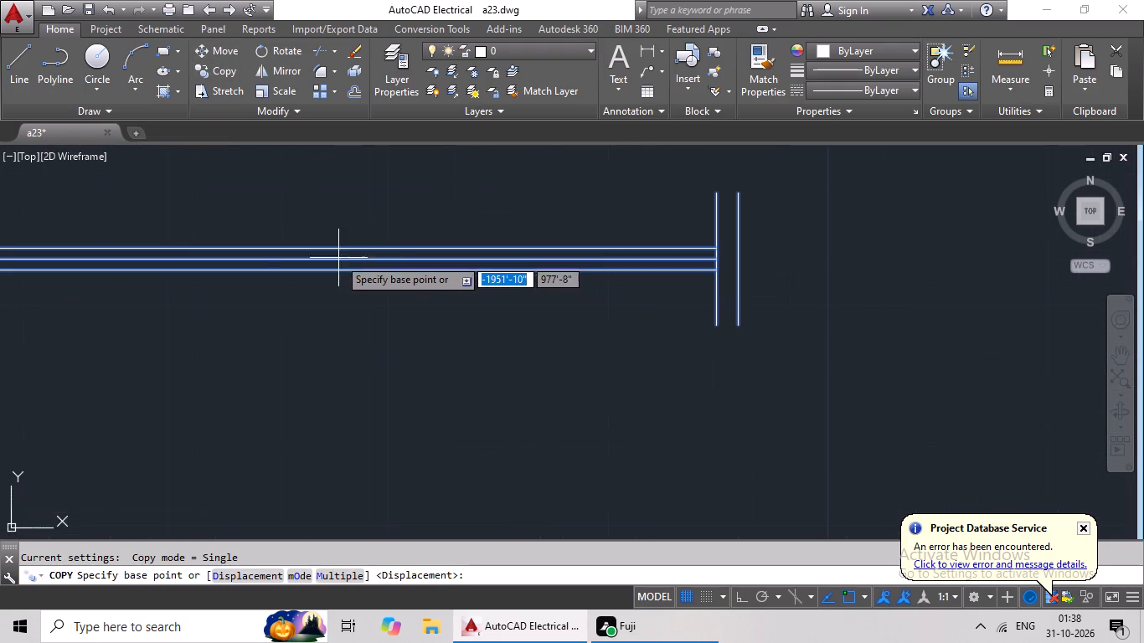
left_click(317, 260)
scroll(214, 290, "down", 2)
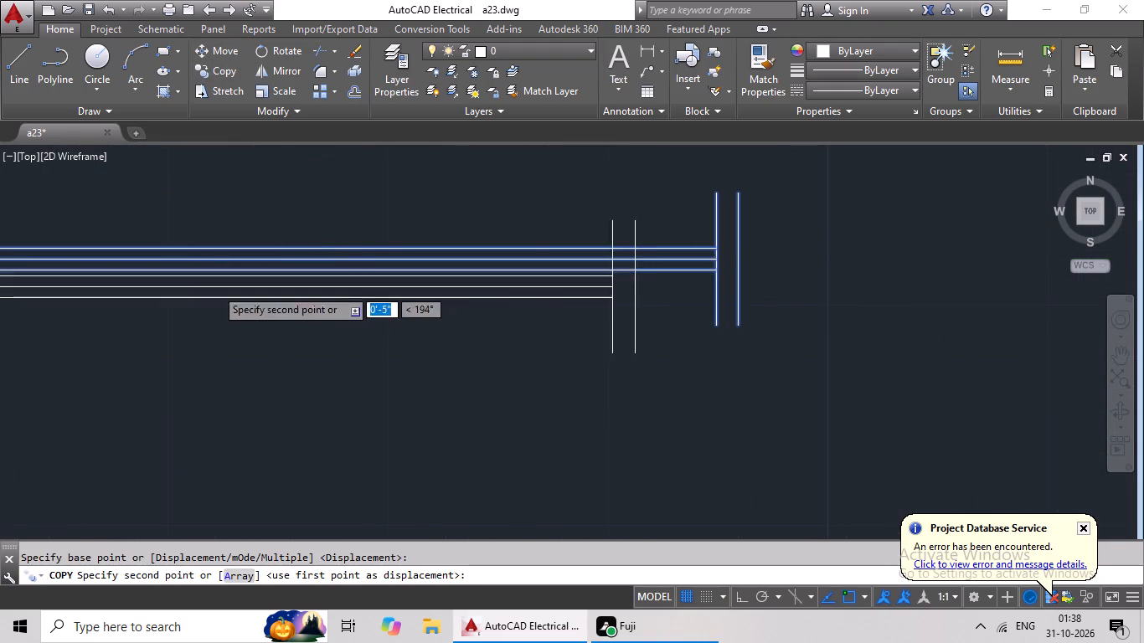
scroll(214, 290, "down", 2)
middle_click_drag(227, 332, 407, 216)
scroll(315, 291, "down", 2)
middle_click_drag(242, 347, 498, 194)
scroll(312, 271, "down", 3)
middle_click_drag(385, 280, 533, 224)
scroll(260, 293, "up", 4)
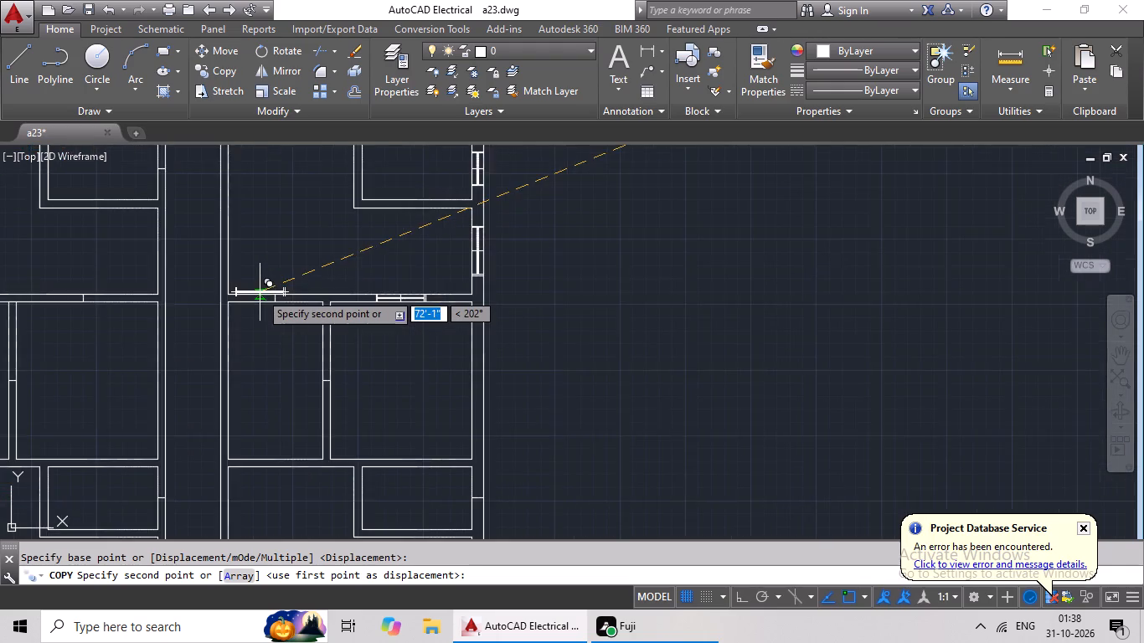
scroll(260, 292, "up", 4)
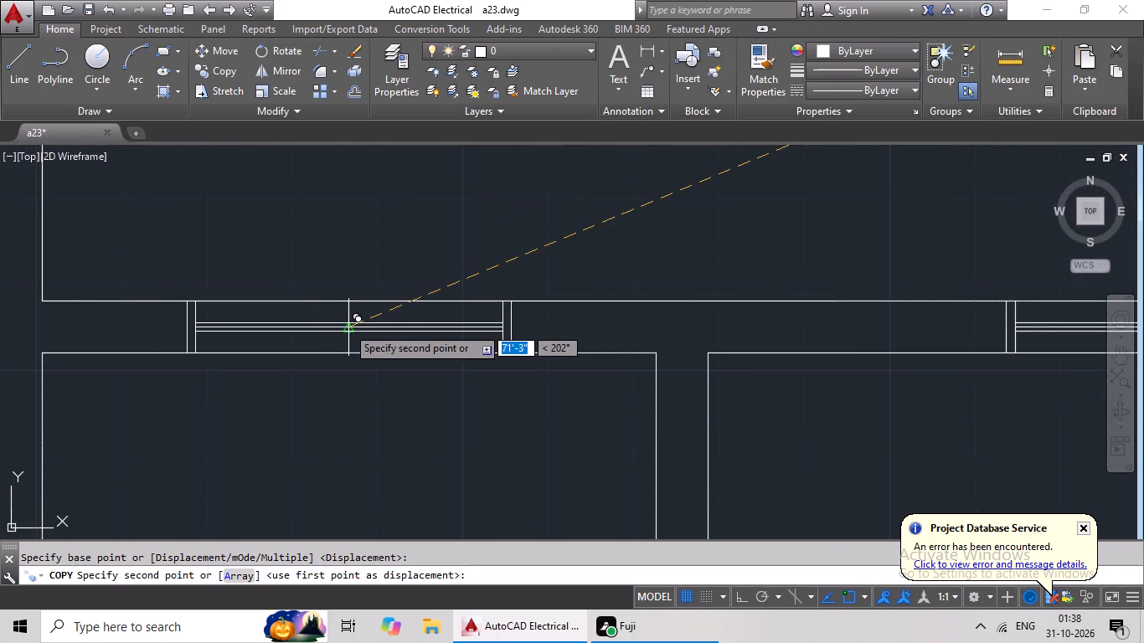
left_click(347, 327)
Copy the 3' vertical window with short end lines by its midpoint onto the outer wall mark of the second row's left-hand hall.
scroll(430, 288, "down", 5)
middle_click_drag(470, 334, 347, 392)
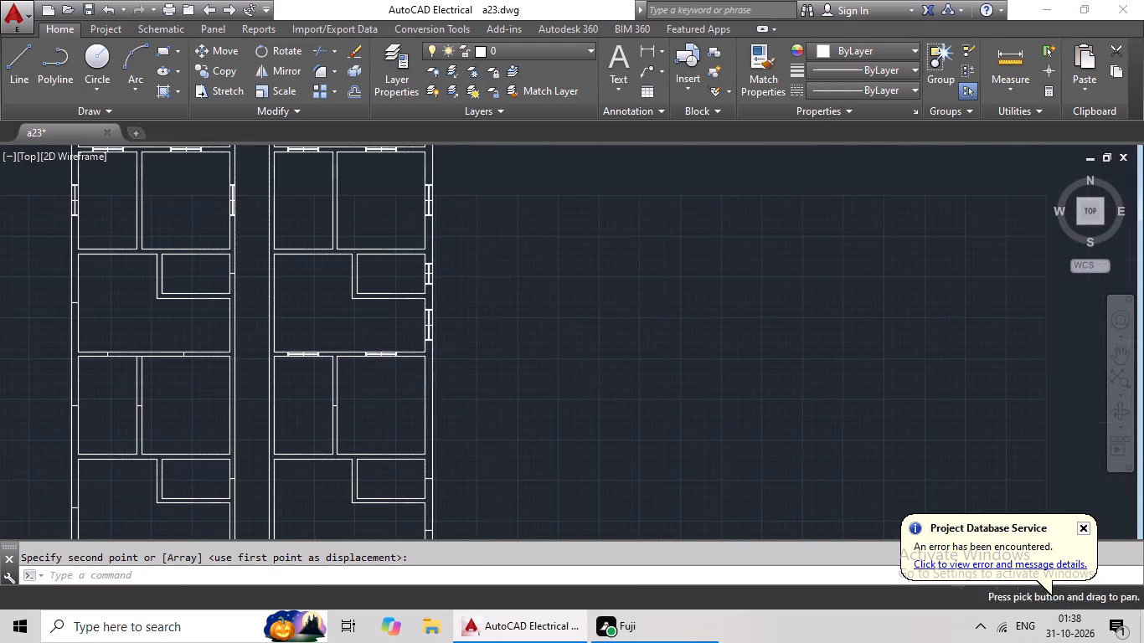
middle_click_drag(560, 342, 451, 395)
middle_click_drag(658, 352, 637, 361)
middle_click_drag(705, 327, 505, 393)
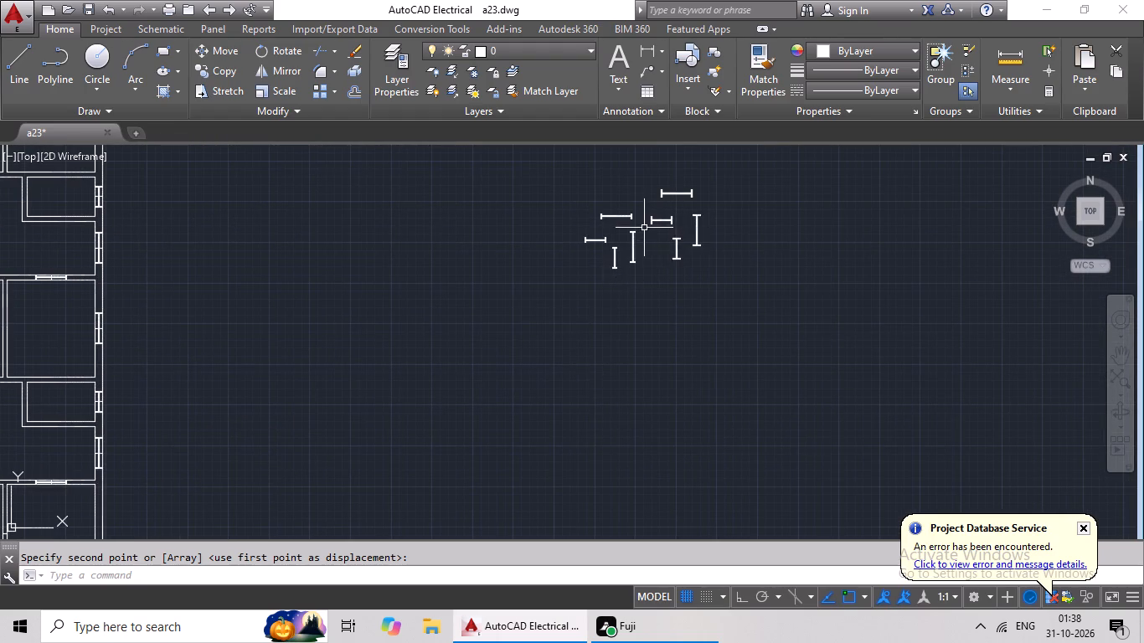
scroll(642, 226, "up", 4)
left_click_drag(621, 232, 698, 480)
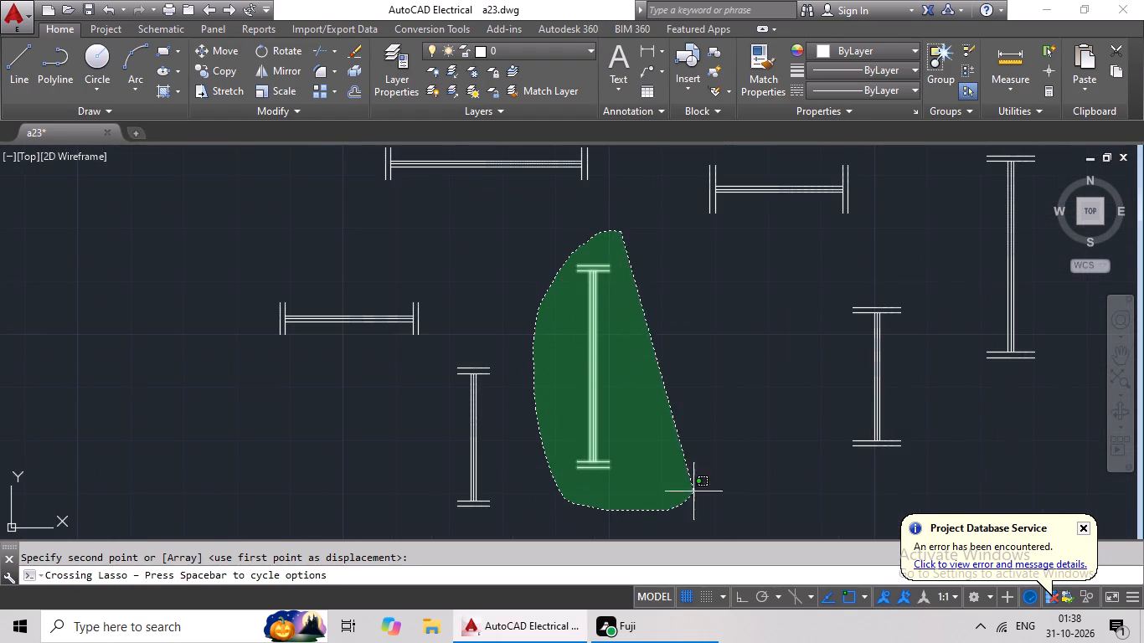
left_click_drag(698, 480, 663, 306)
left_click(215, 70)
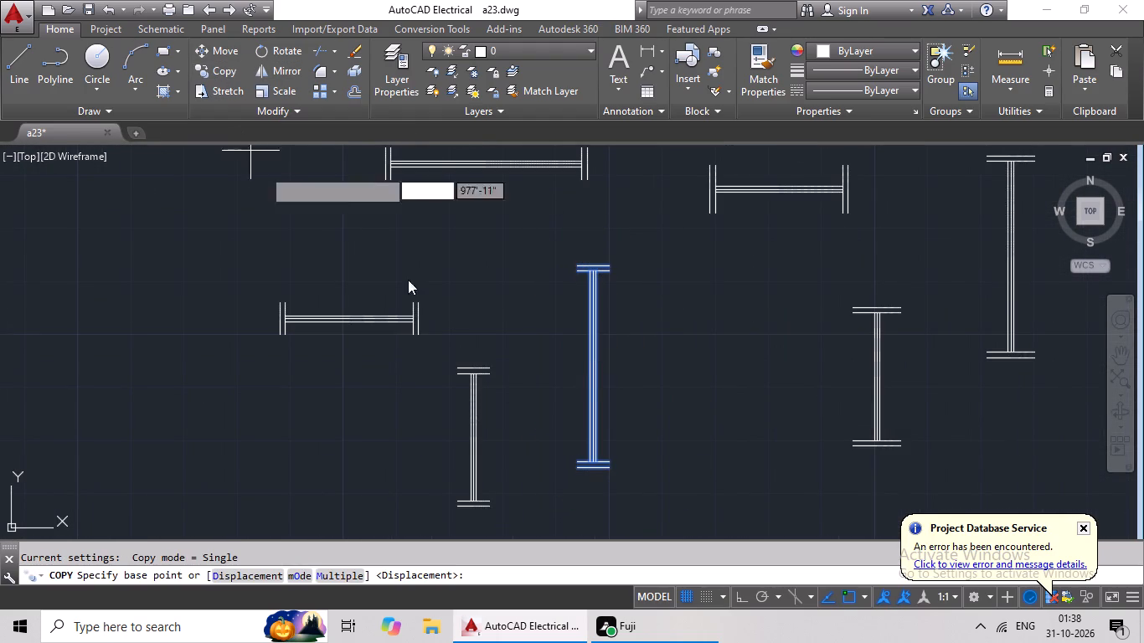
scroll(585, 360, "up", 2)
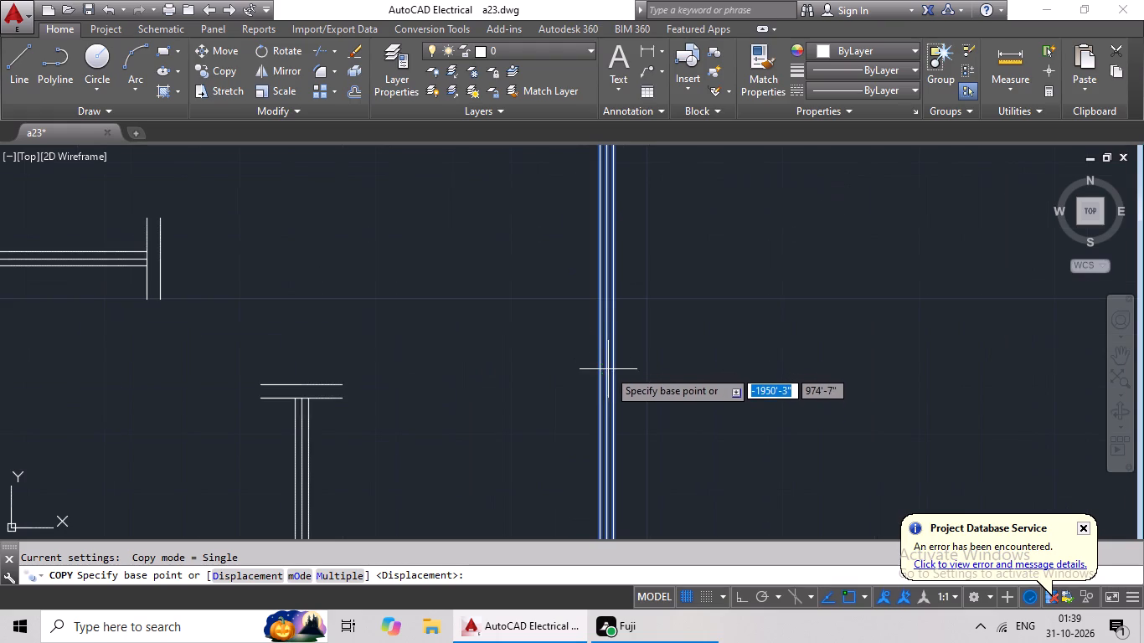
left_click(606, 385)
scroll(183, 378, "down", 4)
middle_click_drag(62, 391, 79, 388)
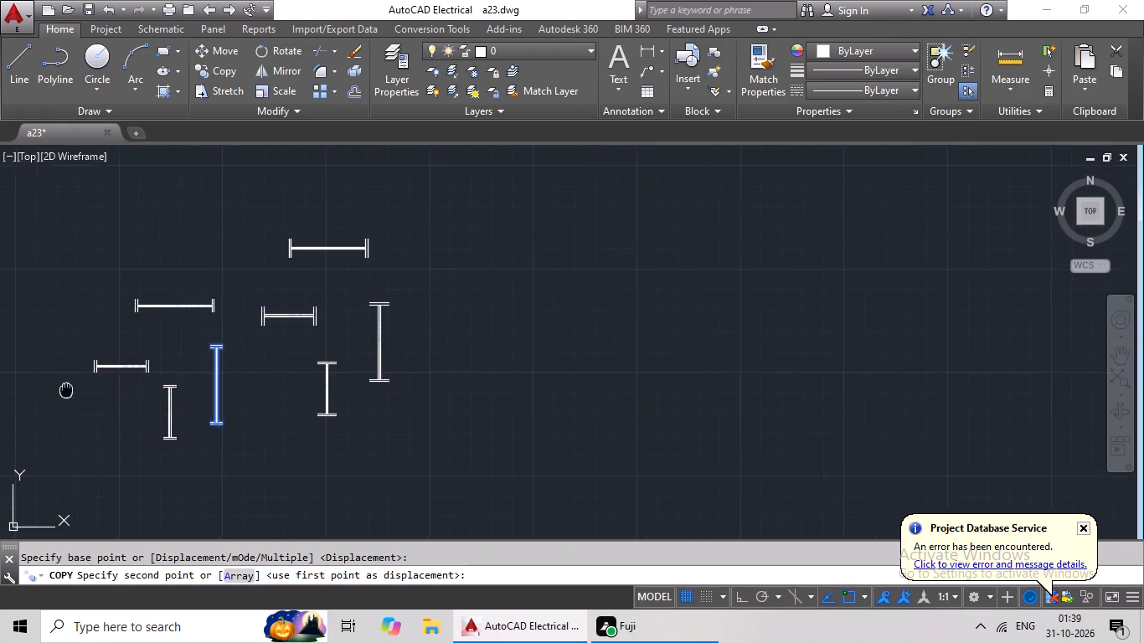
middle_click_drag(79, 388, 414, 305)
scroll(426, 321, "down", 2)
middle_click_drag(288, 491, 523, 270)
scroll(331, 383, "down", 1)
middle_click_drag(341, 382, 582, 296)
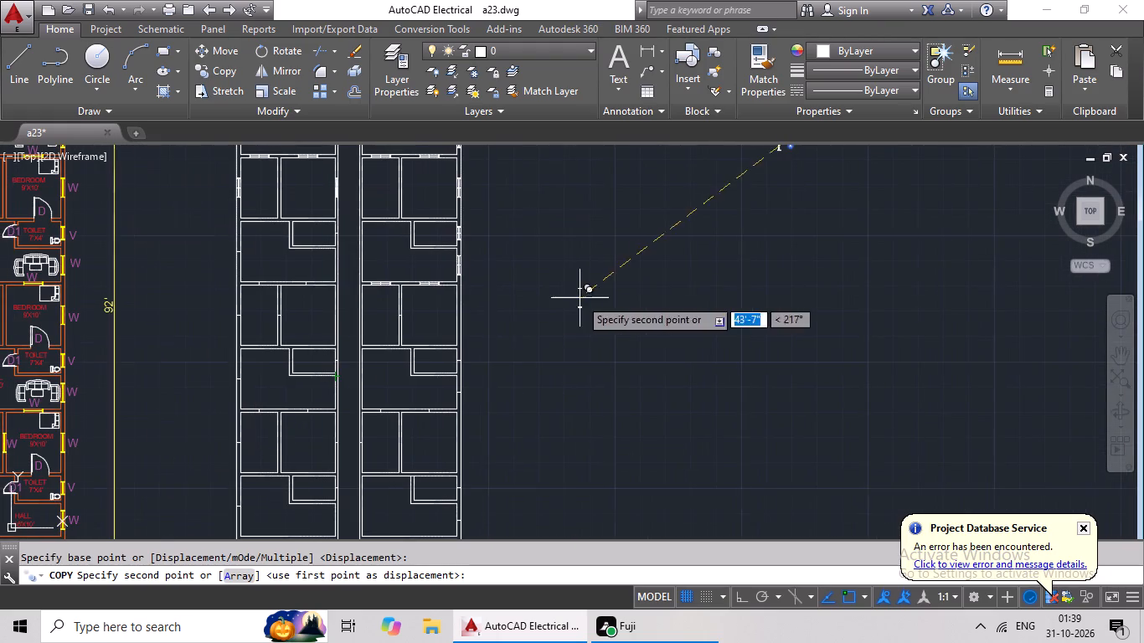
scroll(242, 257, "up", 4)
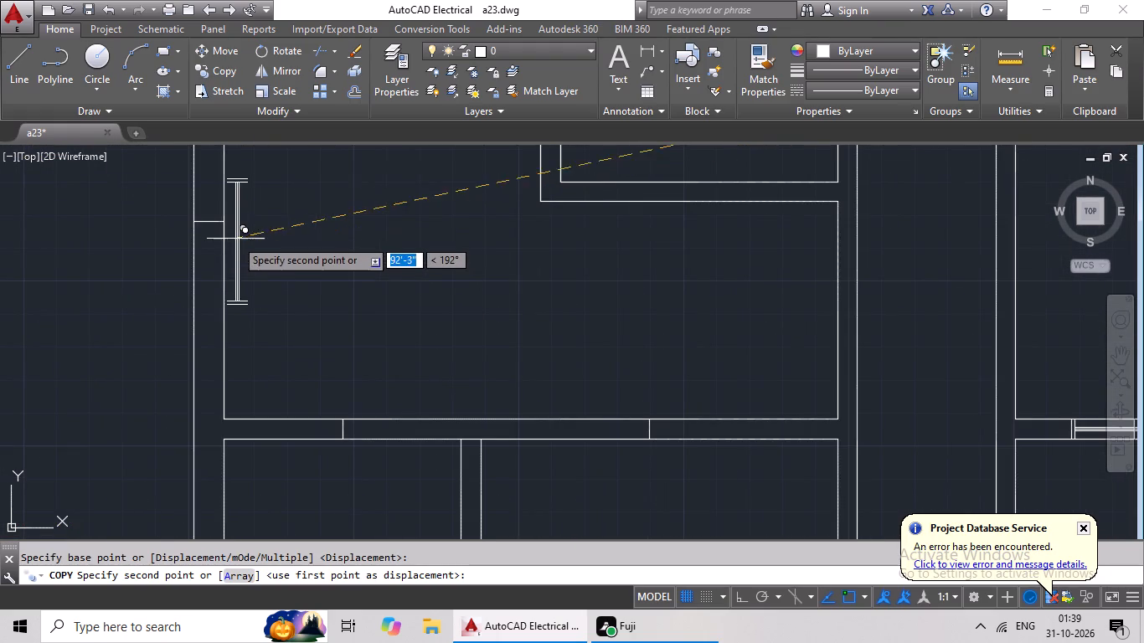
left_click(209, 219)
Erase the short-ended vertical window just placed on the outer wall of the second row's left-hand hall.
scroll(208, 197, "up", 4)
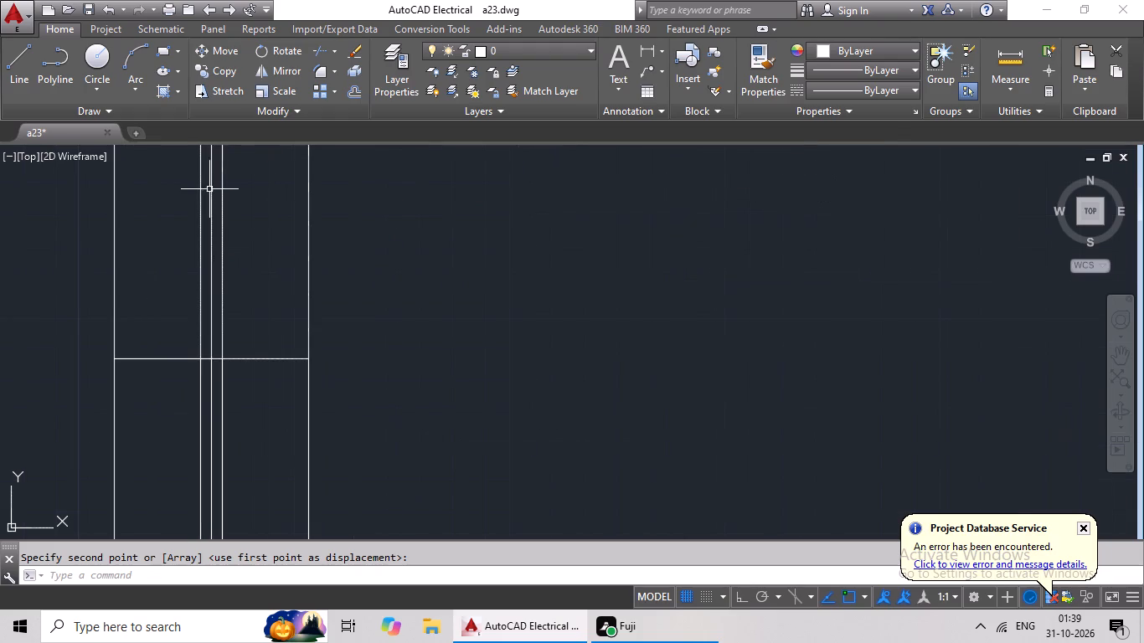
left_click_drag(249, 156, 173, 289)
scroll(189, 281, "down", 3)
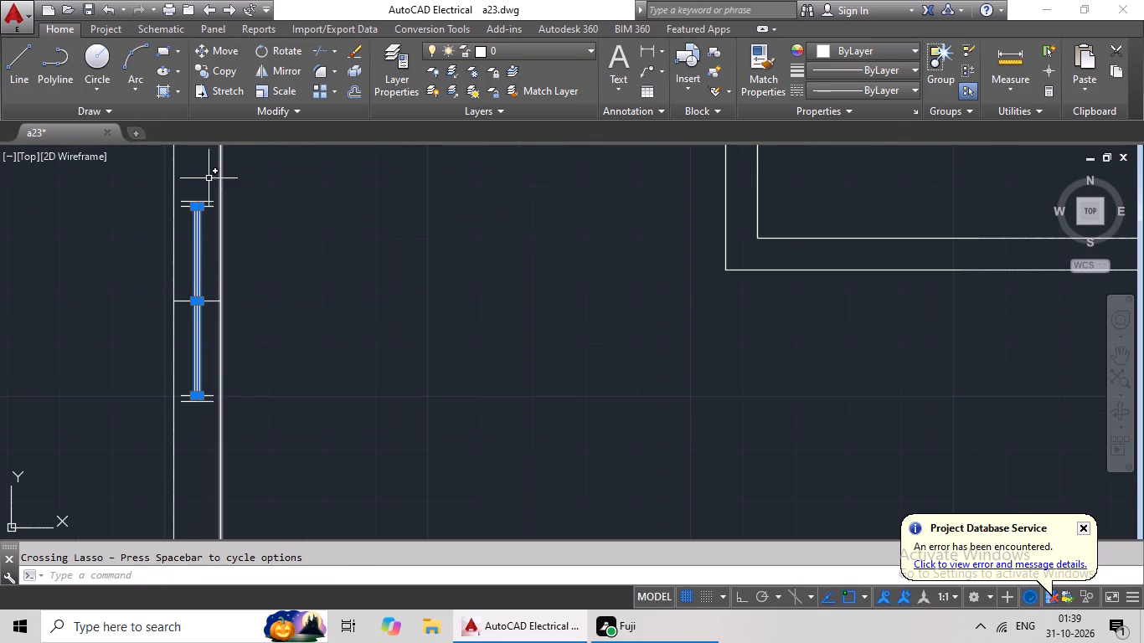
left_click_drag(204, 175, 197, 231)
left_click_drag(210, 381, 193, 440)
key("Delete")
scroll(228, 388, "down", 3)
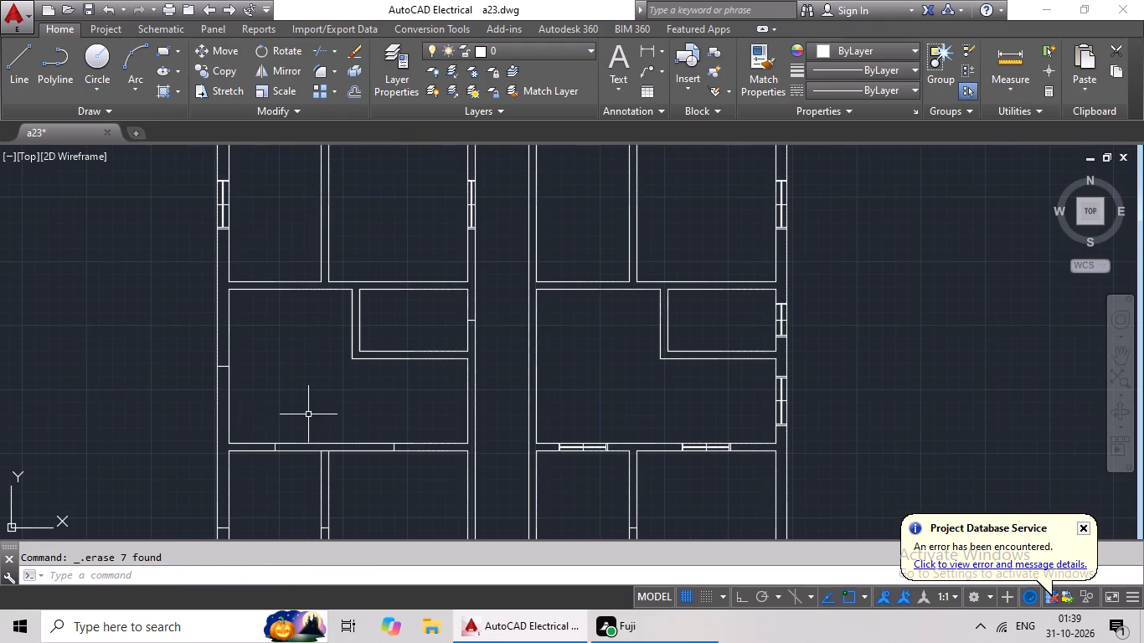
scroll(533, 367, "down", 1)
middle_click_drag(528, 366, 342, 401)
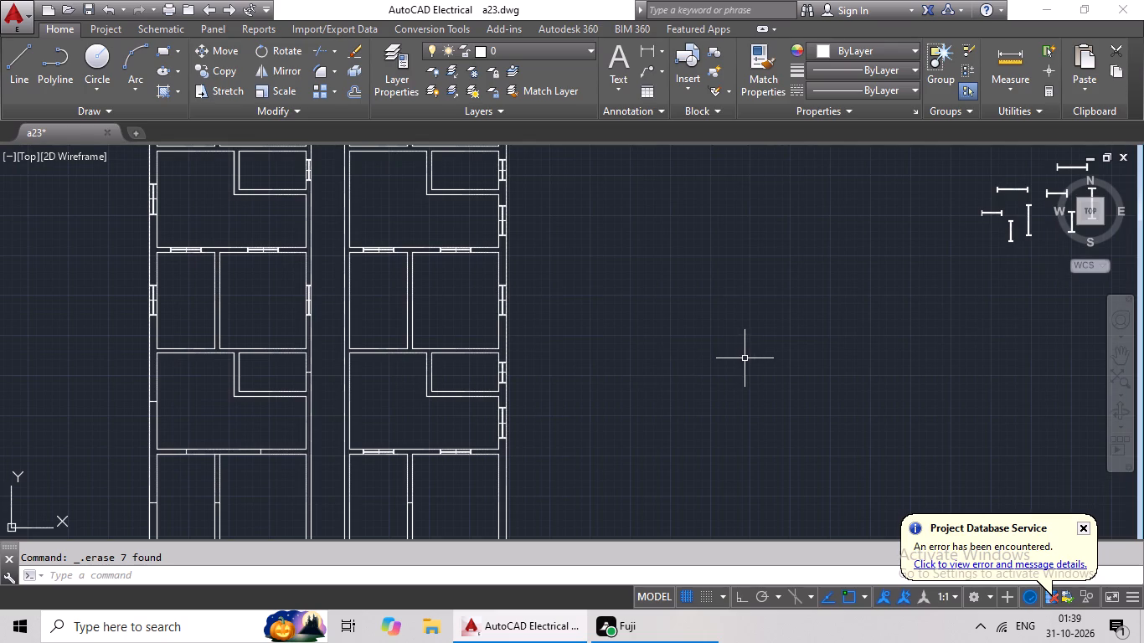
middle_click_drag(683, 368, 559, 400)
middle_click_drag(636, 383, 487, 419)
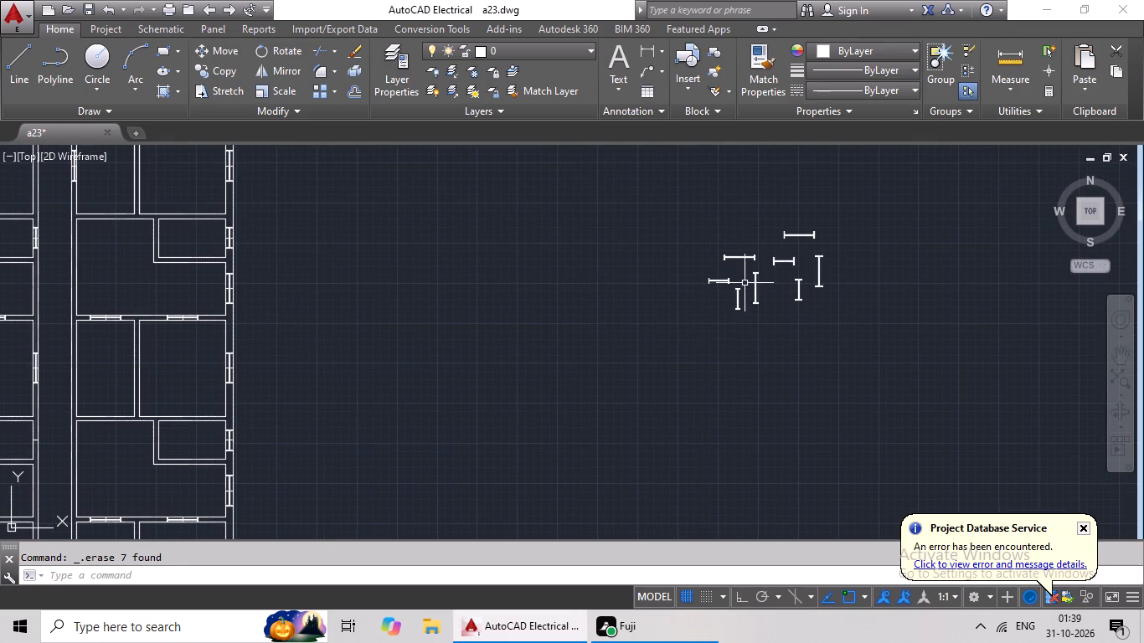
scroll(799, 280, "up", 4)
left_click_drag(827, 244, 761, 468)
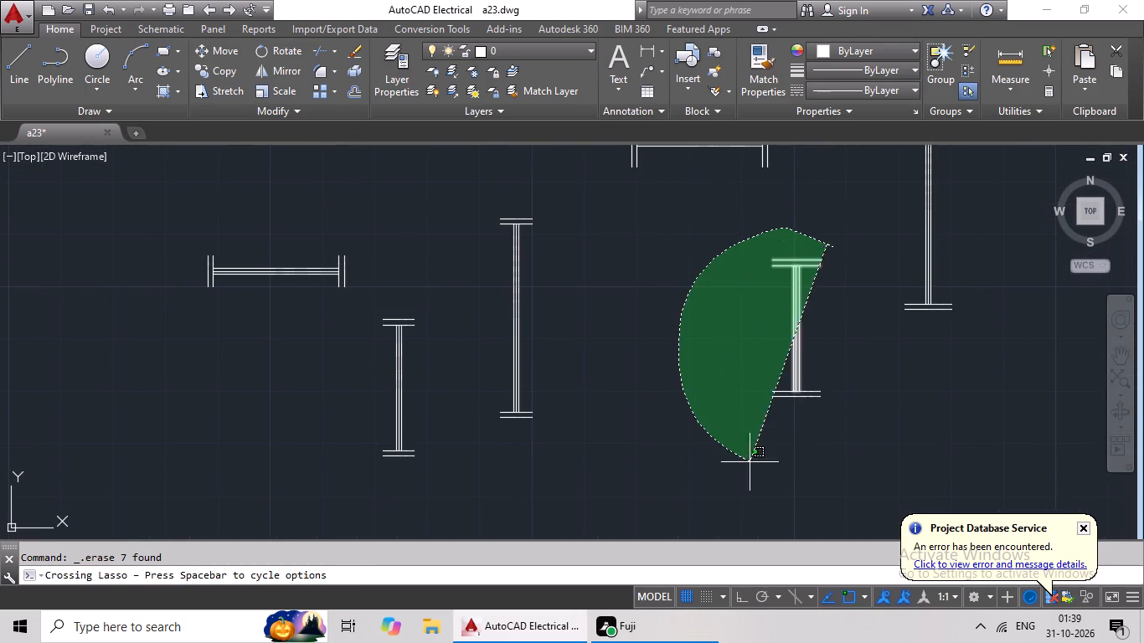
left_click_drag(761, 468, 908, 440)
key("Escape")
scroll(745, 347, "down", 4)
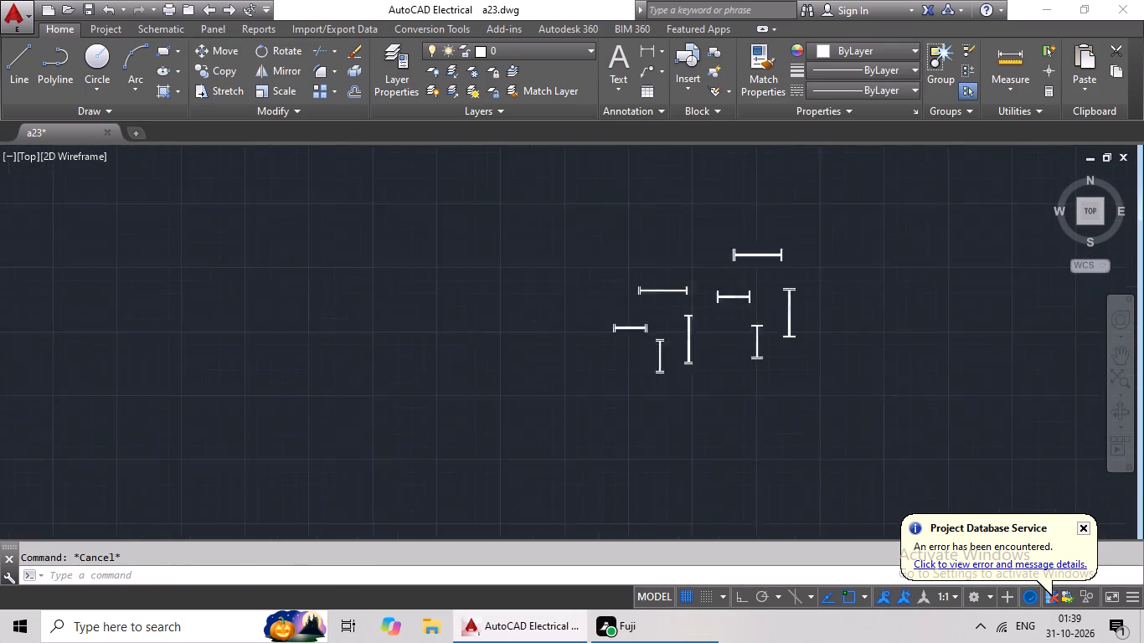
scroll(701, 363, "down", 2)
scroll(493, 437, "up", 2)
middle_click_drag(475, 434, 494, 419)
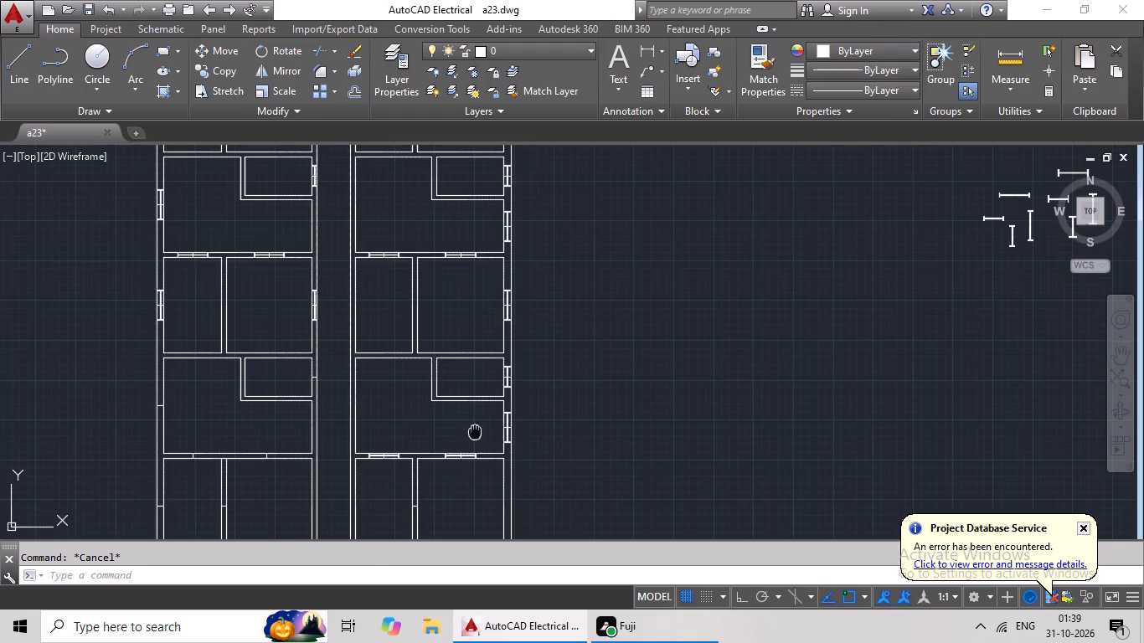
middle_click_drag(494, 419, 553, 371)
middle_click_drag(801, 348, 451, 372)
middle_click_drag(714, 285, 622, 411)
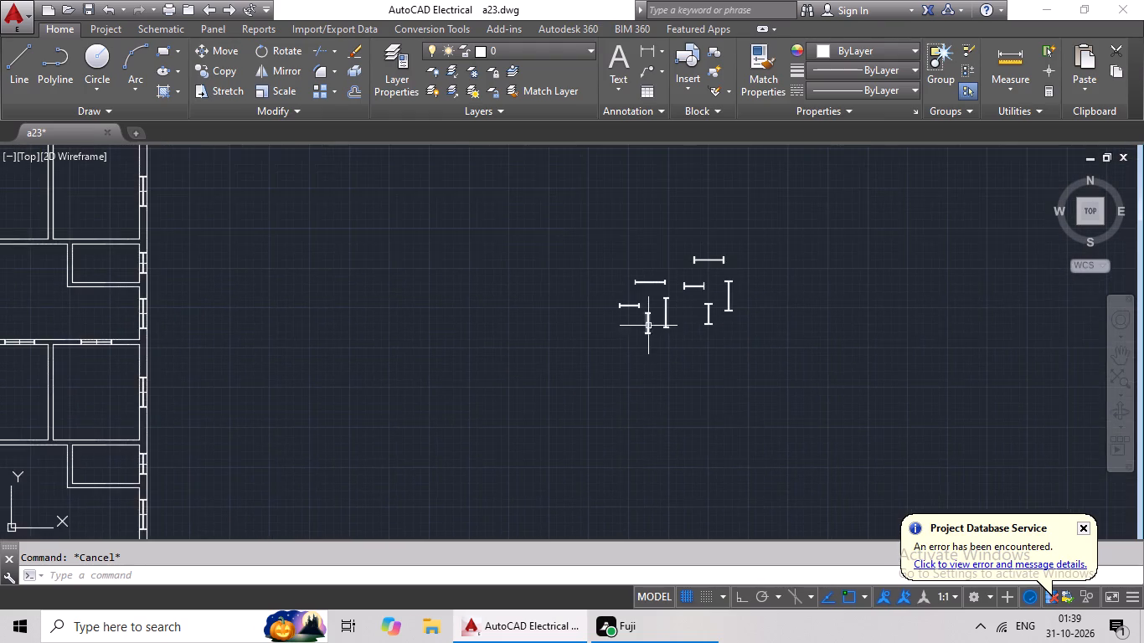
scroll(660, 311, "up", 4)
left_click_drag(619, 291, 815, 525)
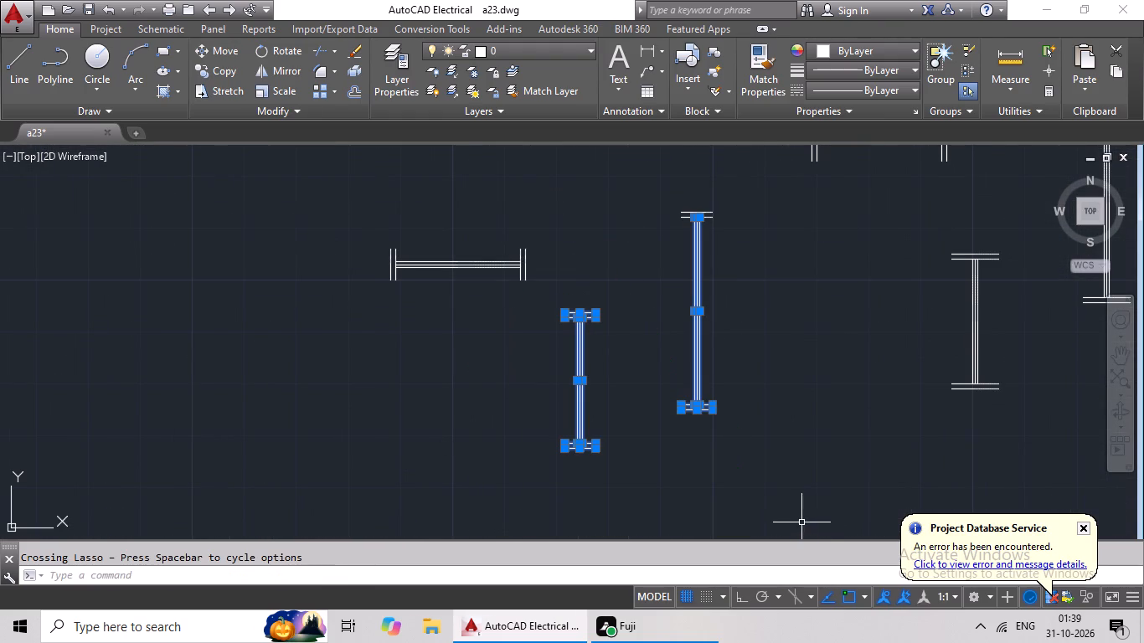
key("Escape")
Copy the 2' vertical window with short end lines by its midpoint onto the corridor wall mark of the second row's left-hand toilet.
left_click_drag(619, 306, 562, 299)
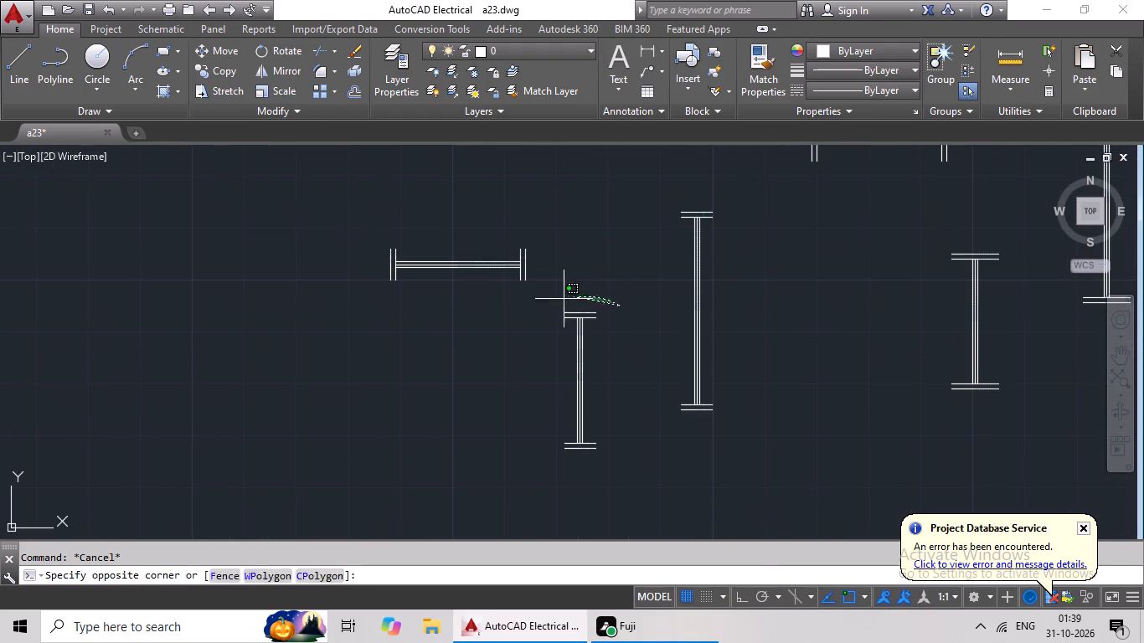
left_click_drag(562, 299, 652, 508)
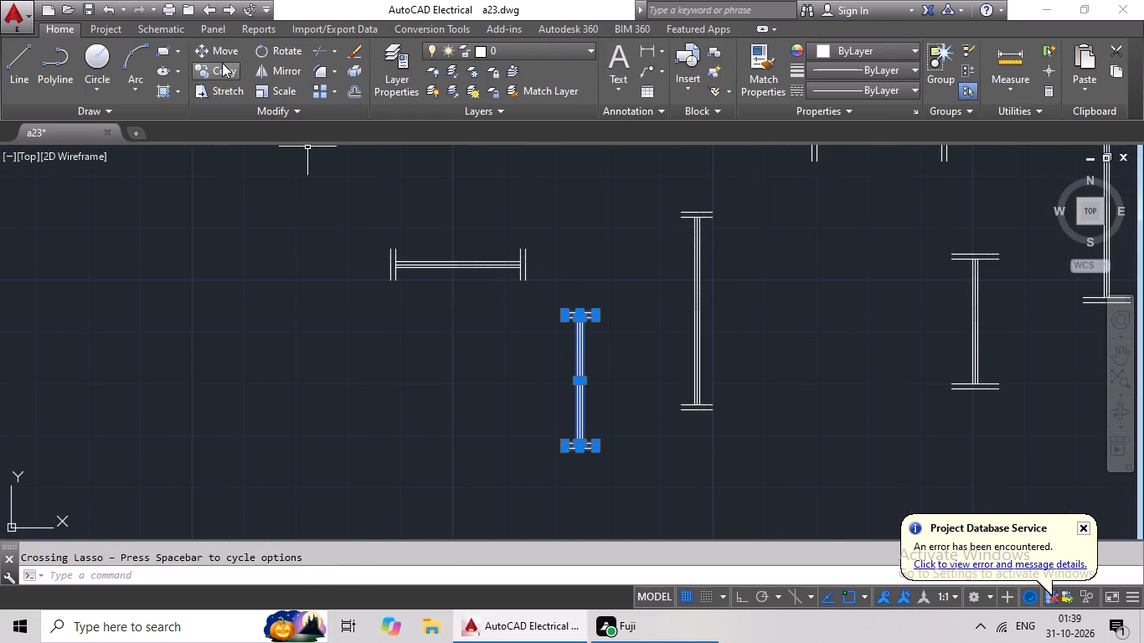
left_click(221, 64)
scroll(590, 373, "up", 3)
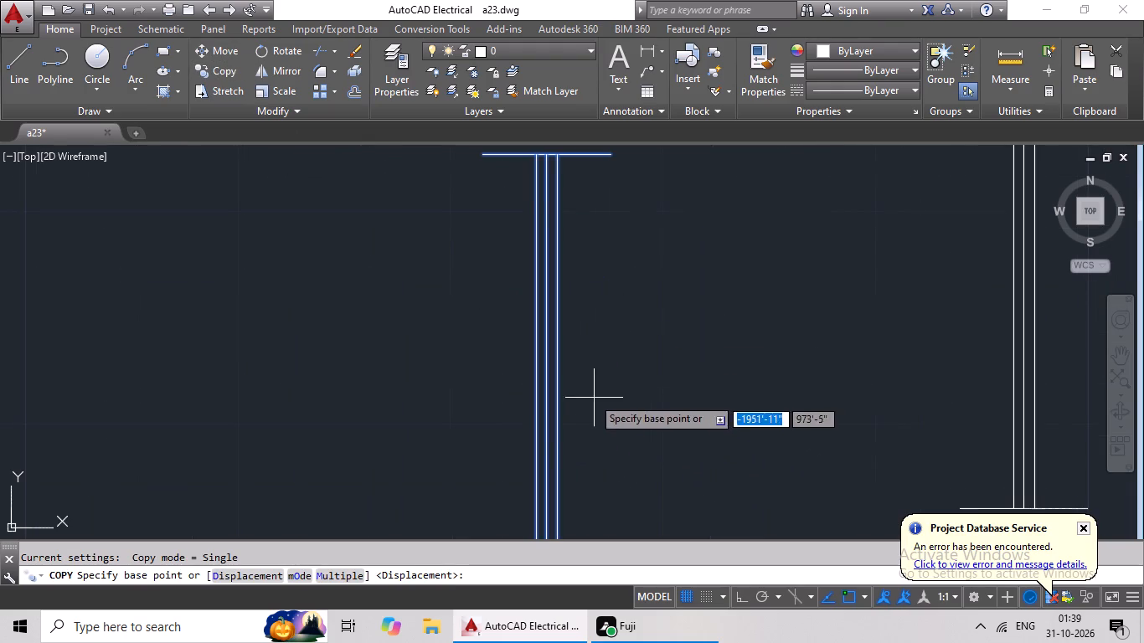
left_click(547, 413)
scroll(162, 437, "down", 4)
scroll(89, 449, "down", 1)
middle_click_drag(89, 448, 466, 299)
middle_click_drag(515, 280, 558, 262)
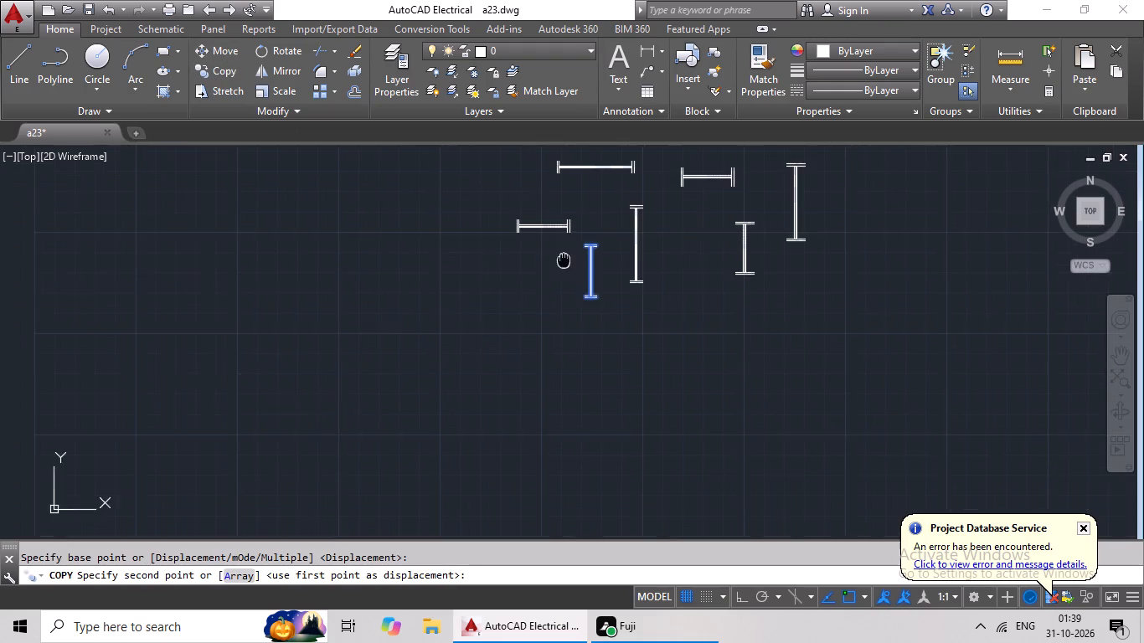
middle_click_drag(167, 383, 472, 352)
middle_click_drag(198, 429, 665, 319)
scroll(265, 362, "down", 2)
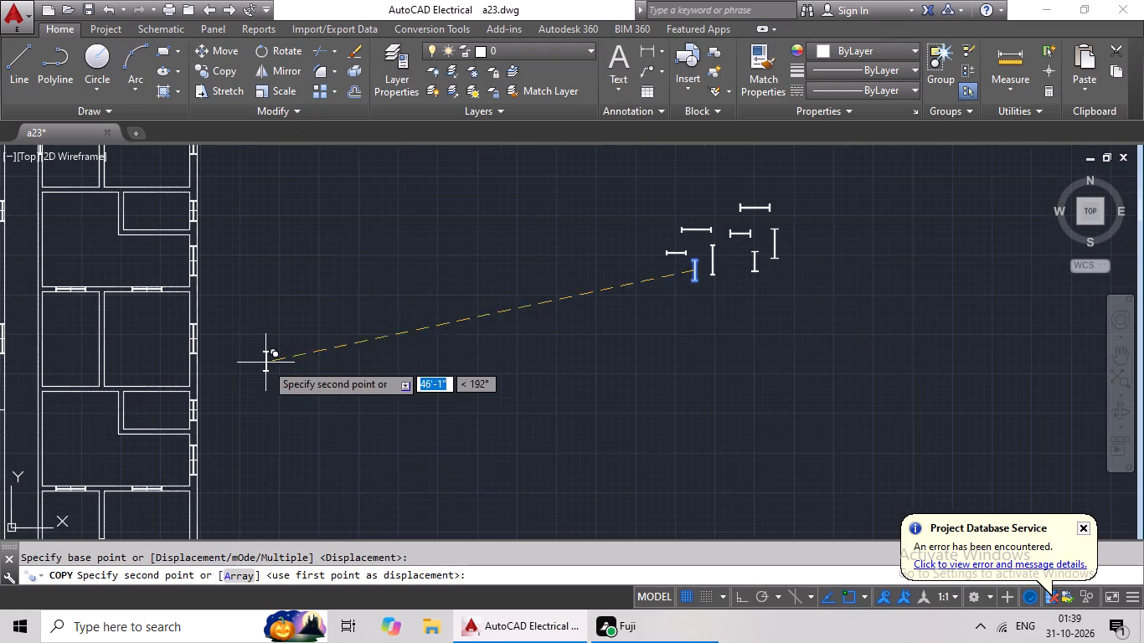
middle_click_drag(260, 377, 547, 337)
scroll(283, 370, "up", 4)
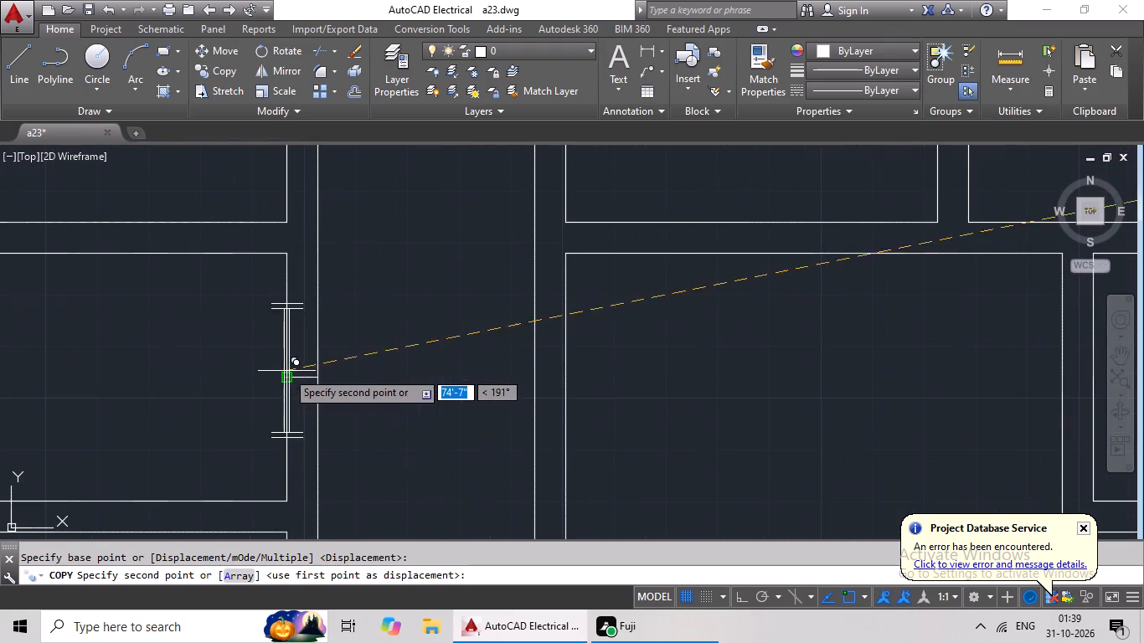
left_click(301, 375)
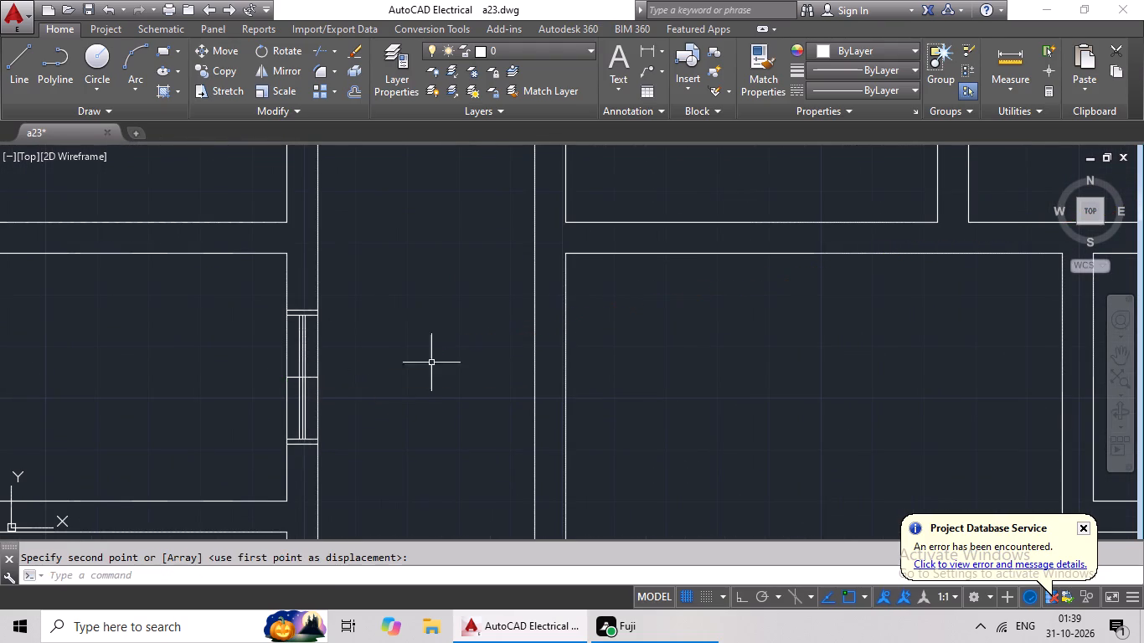
Copy the 3' vertical window with long end lines by its midpoint onto the outer wall mark of the second row's left-hand hall.
scroll(431, 363, "down", 5)
middle_click_drag(430, 376, 446, 321)
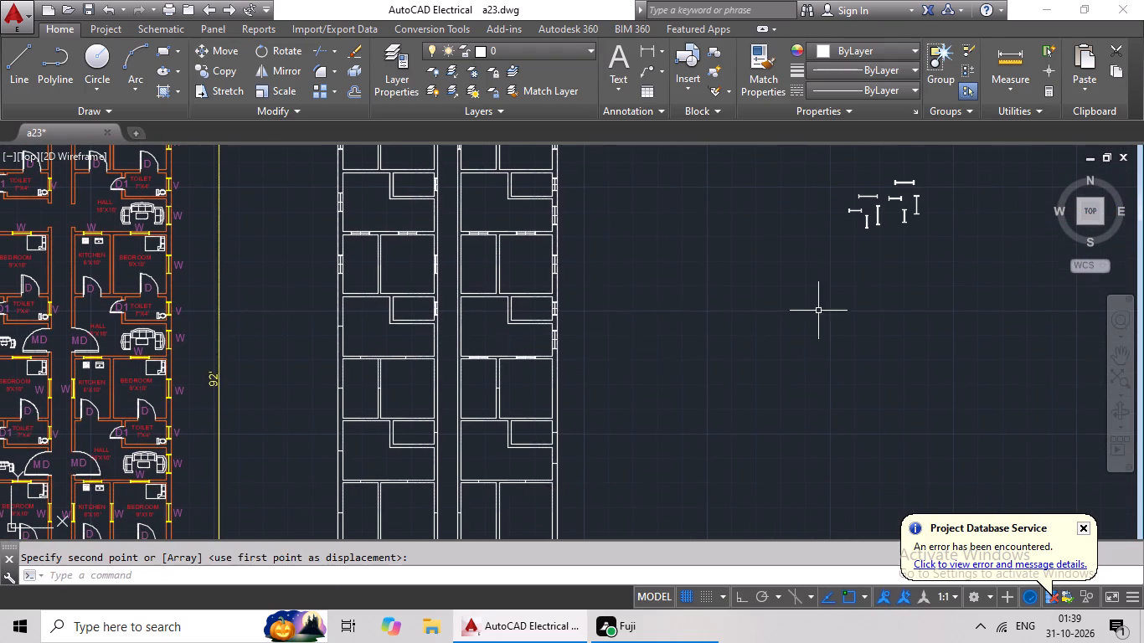
middle_click_drag(819, 310, 584, 358)
scroll(724, 258, "up", 3)
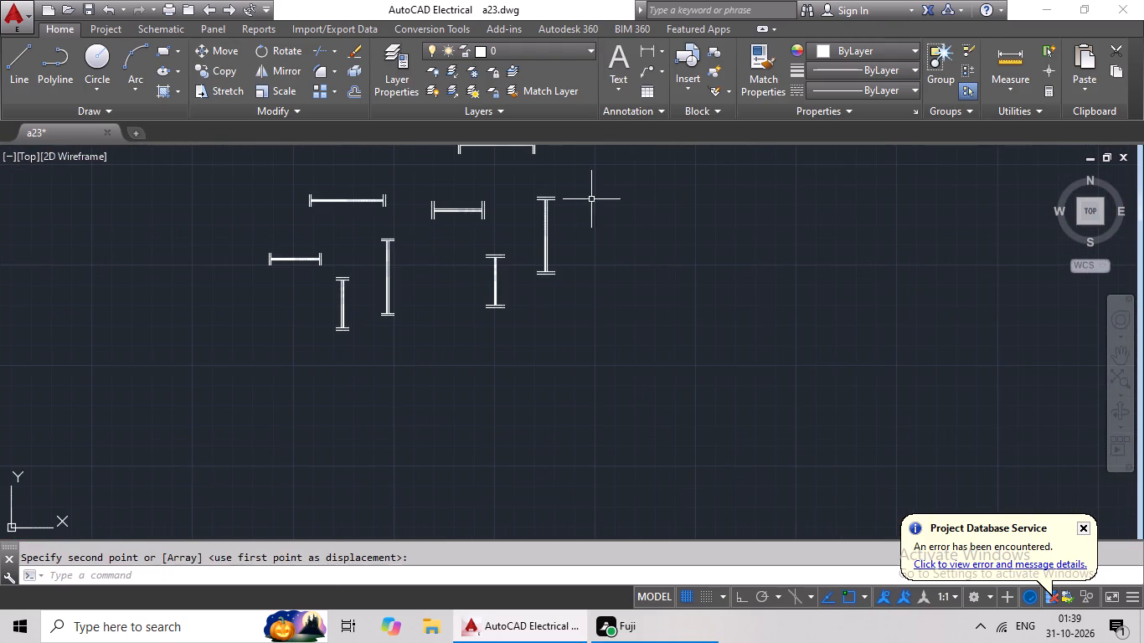
scroll(533, 193, "up", 2)
left_click_drag(636, 183, 502, 312)
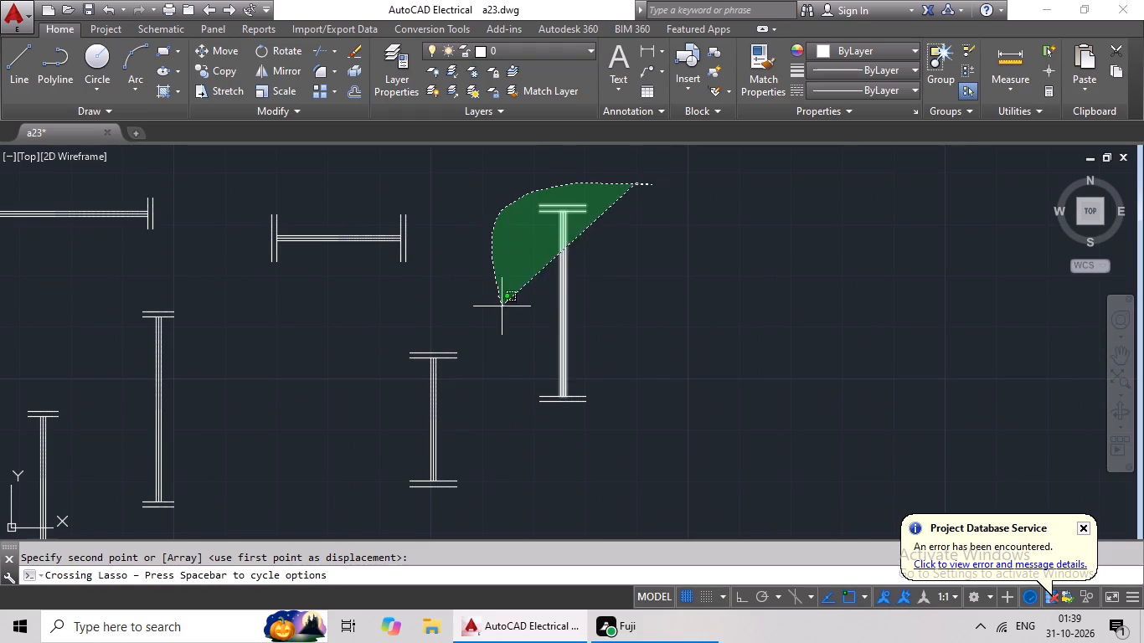
left_click_drag(502, 312, 677, 406)
scroll(688, 379, "down", 3)
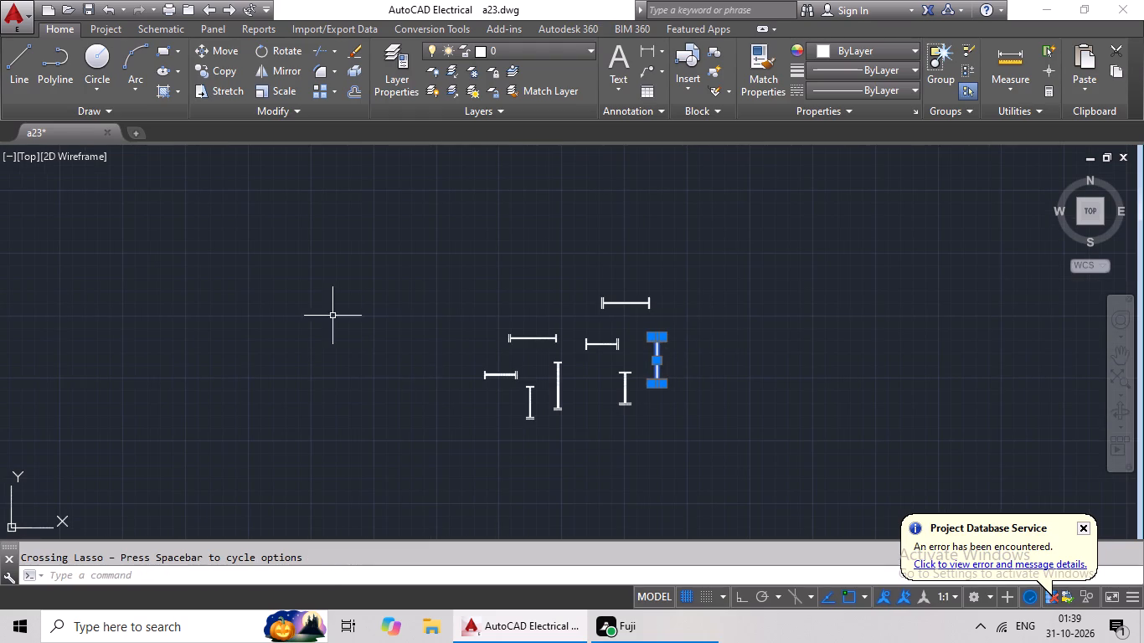
left_click(219, 71)
scroll(653, 363, "up", 2)
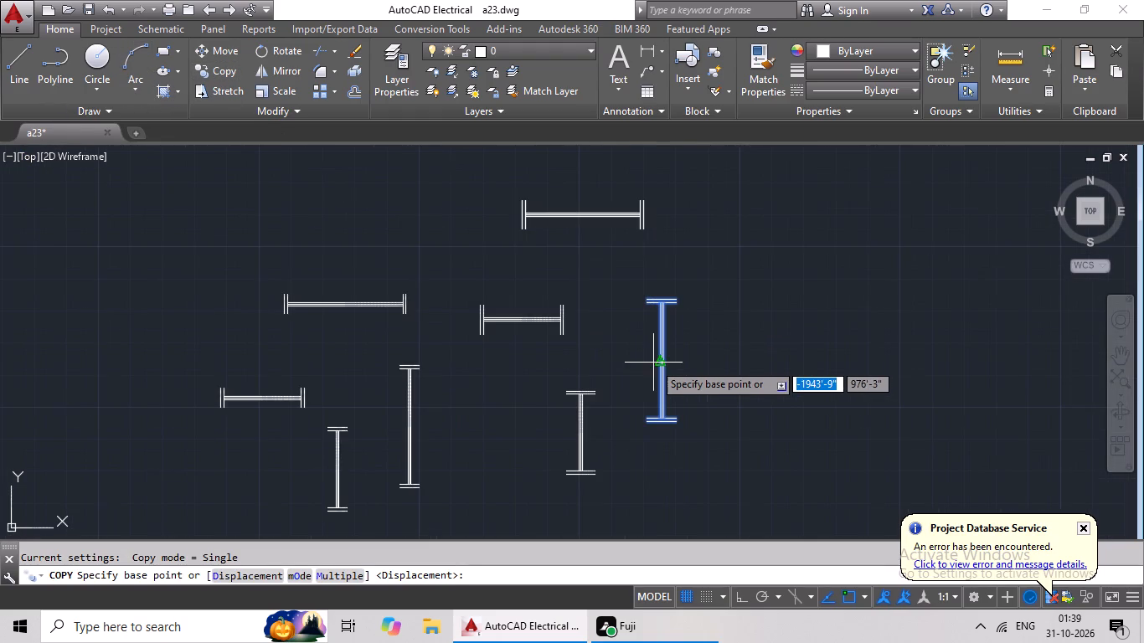
scroll(663, 361, "up", 5)
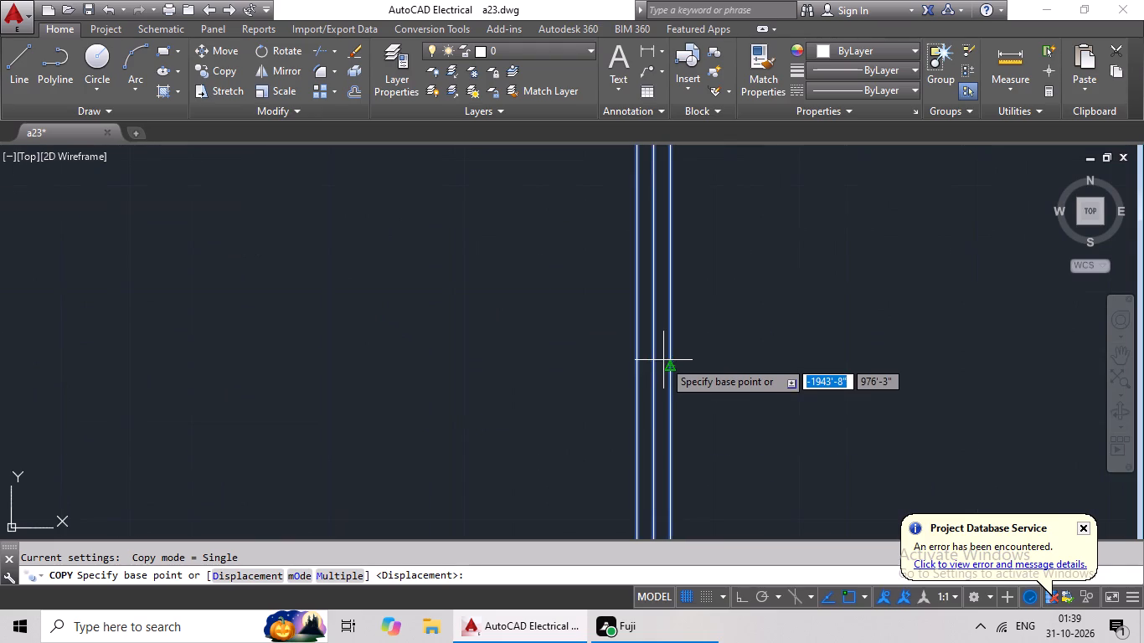
left_click_drag(655, 369, 632, 369)
scroll(259, 386, "down", 4)
middle_click_drag(223, 394, 408, 321)
scroll(264, 367, "down", 3)
middle_click_drag(163, 402, 415, 286)
middle_click(97, 362)
middle_click_drag(116, 357, 465, 276)
middle_click_drag(129, 424, 131, 424)
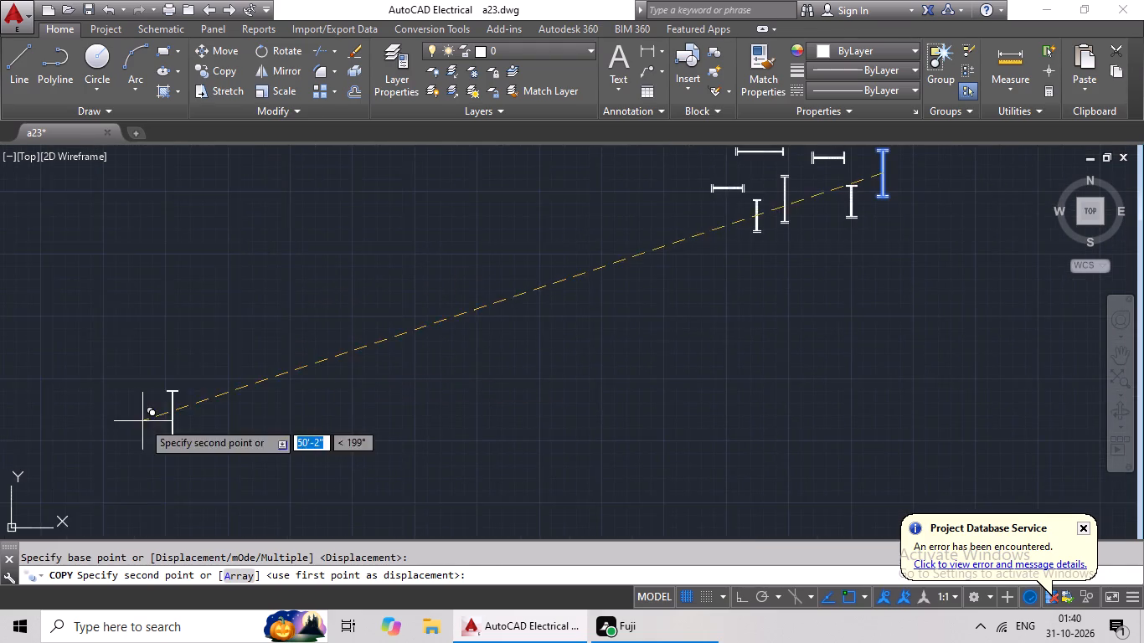
middle_click_drag(131, 424, 387, 368)
scroll(173, 386, "down", 1)
middle_click_drag(228, 386, 414, 349)
middle_click_drag(329, 400, 514, 381)
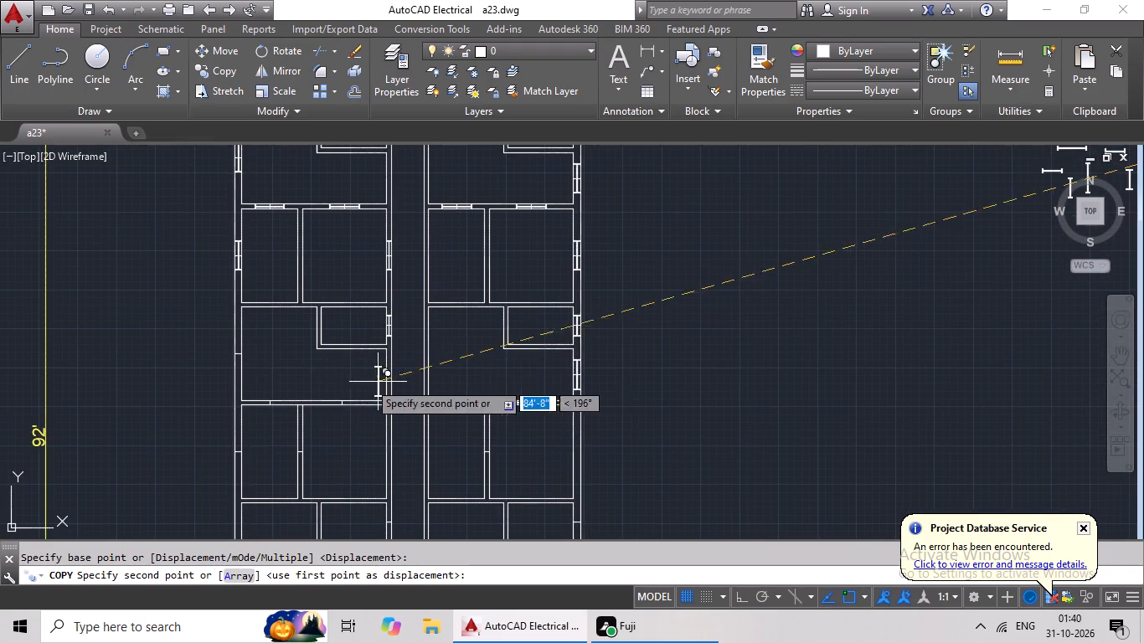
scroll(229, 378, "up", 4)
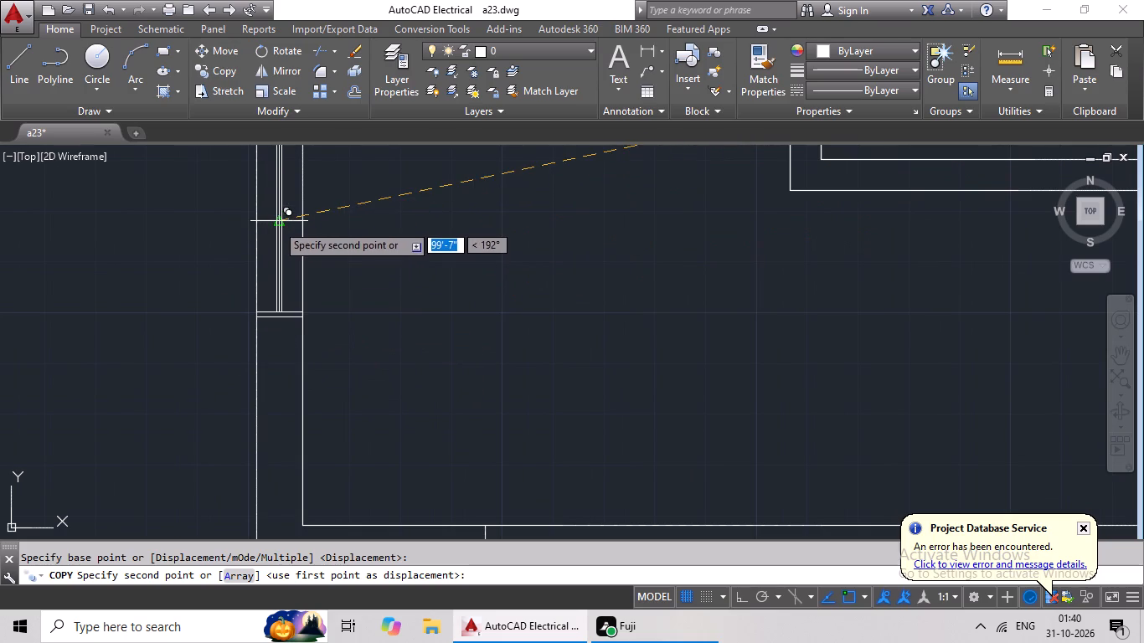
left_click(277, 220)
Copy the 3' horizontal window with short end lines by its midpoint onto the top wall mark of the third row's left-hand bedroom.
scroll(368, 265, "down", 4)
middle_click_drag(451, 294, 245, 299)
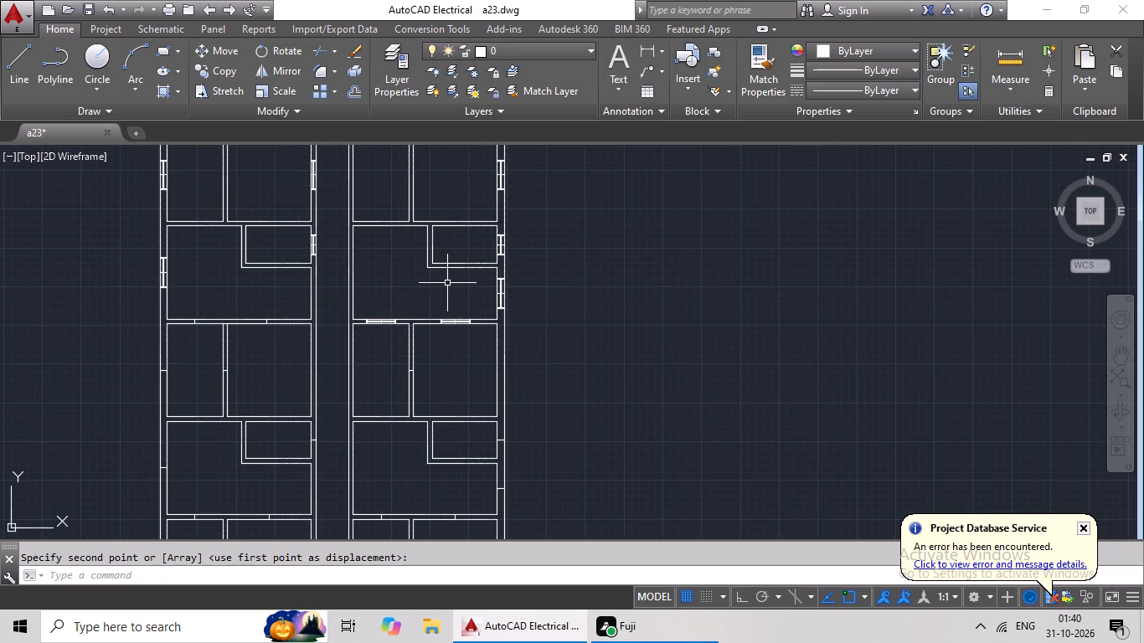
middle_click_drag(734, 289, 354, 335)
scroll(540, 318, "down", 2)
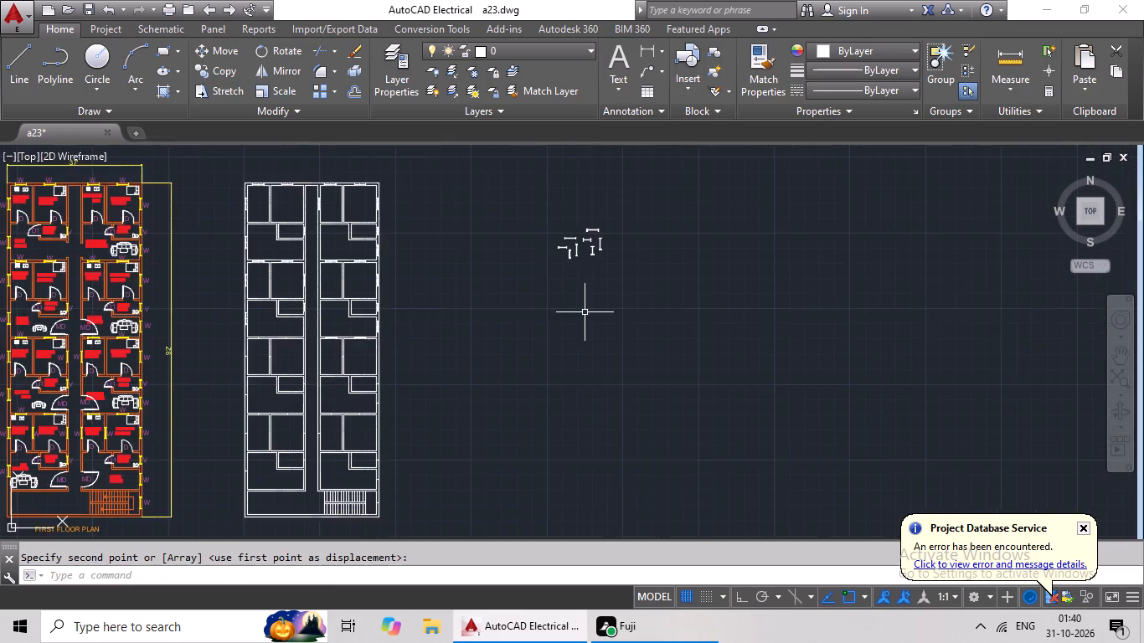
middle_click_drag(566, 325, 438, 398)
scroll(421, 340, "up", 3)
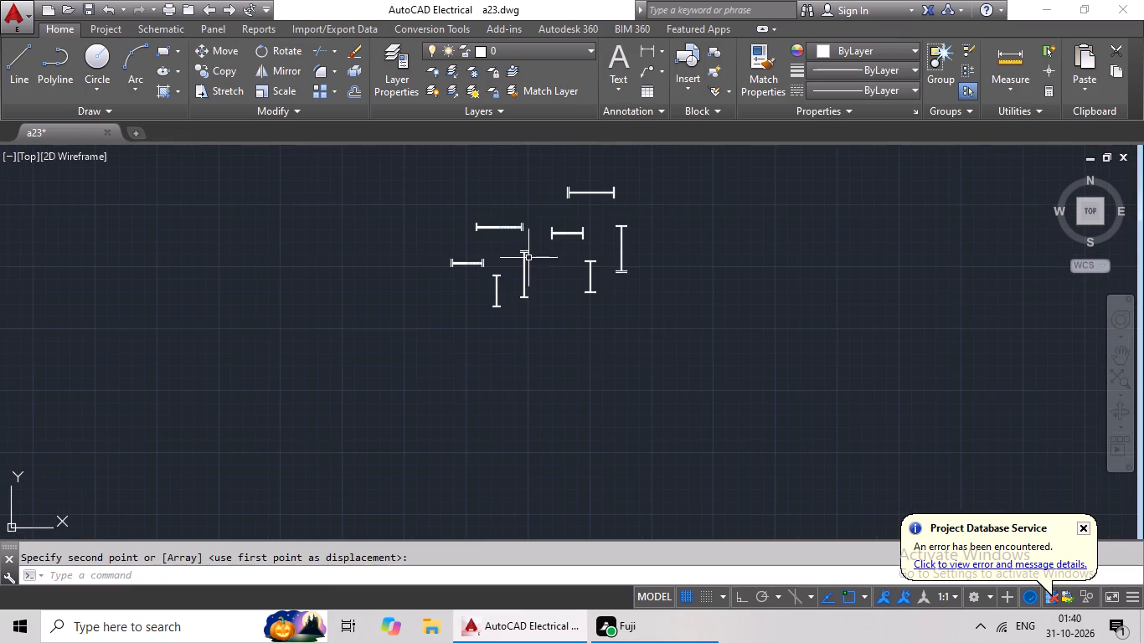
scroll(539, 225, "up", 2)
scroll(454, 216, "up", 2)
left_click_drag(455, 201, 182, 300)
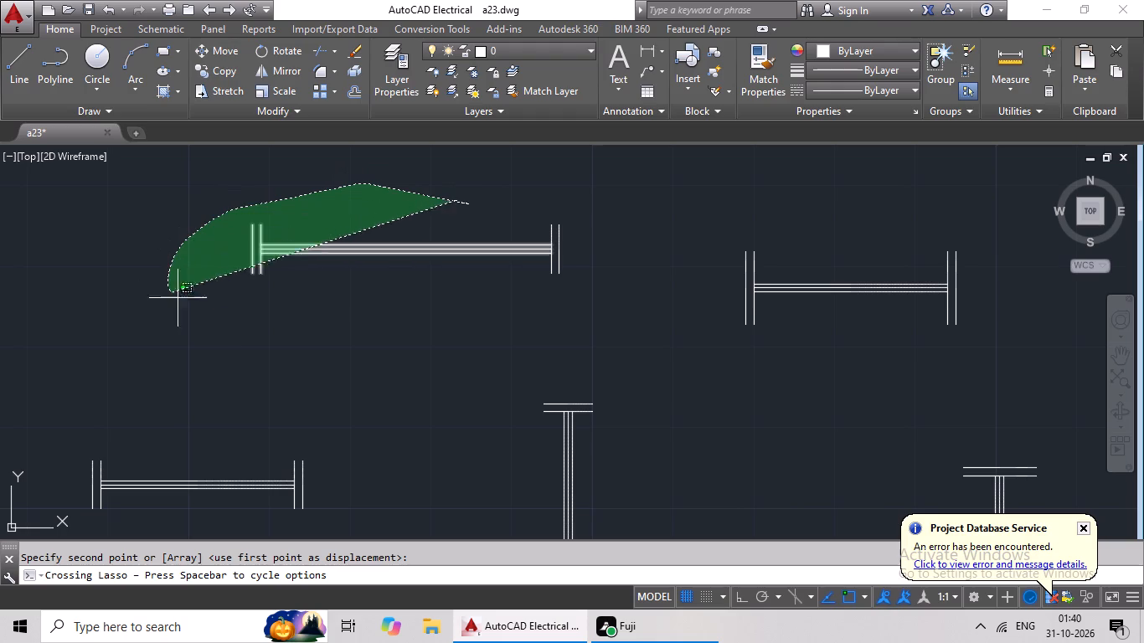
left_click_drag(182, 300, 632, 288)
left_click(227, 71)
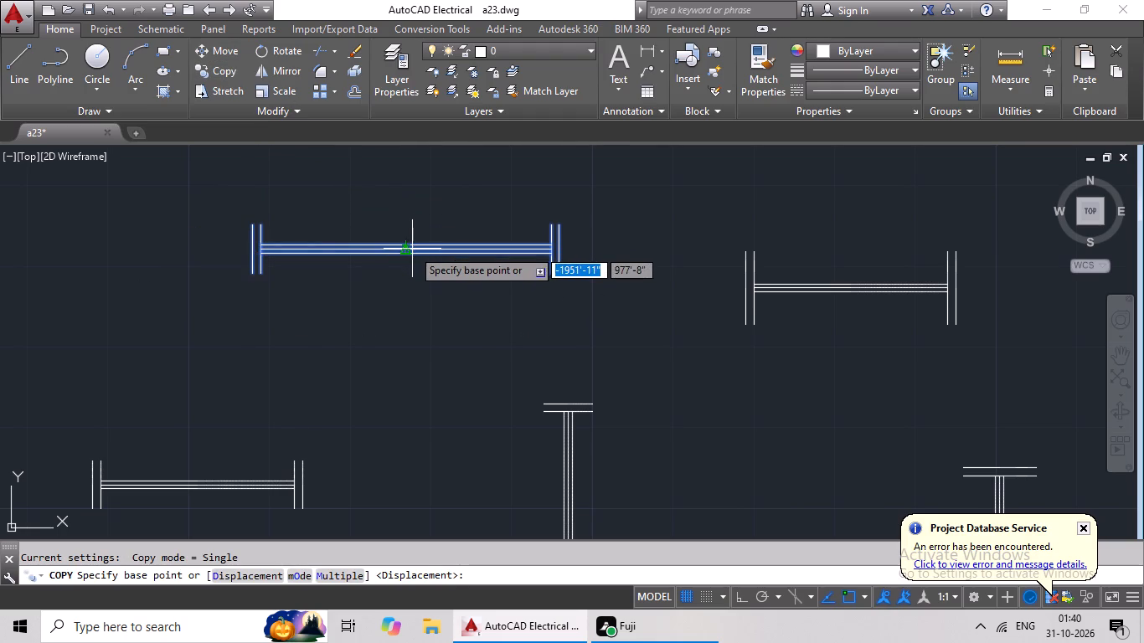
scroll(405, 249, "up", 3)
left_click_drag(405, 248, 394, 253)
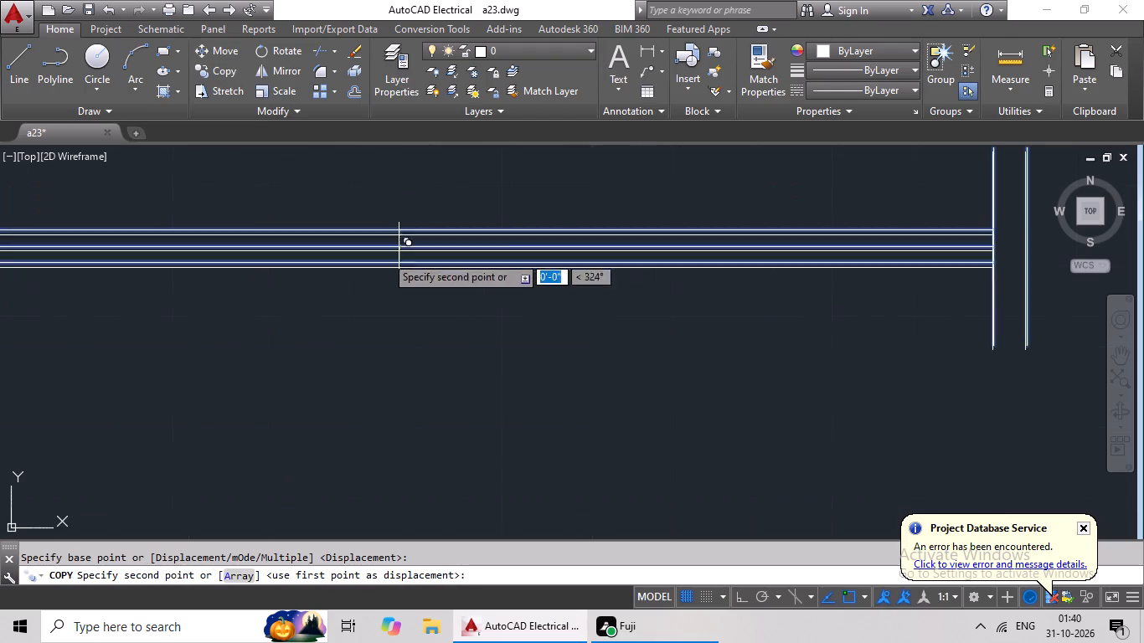
scroll(249, 319, "down", 3)
middle_click_drag(237, 352, 626, 149)
scroll(327, 333, "down", 4)
scroll(248, 343, "down", 2)
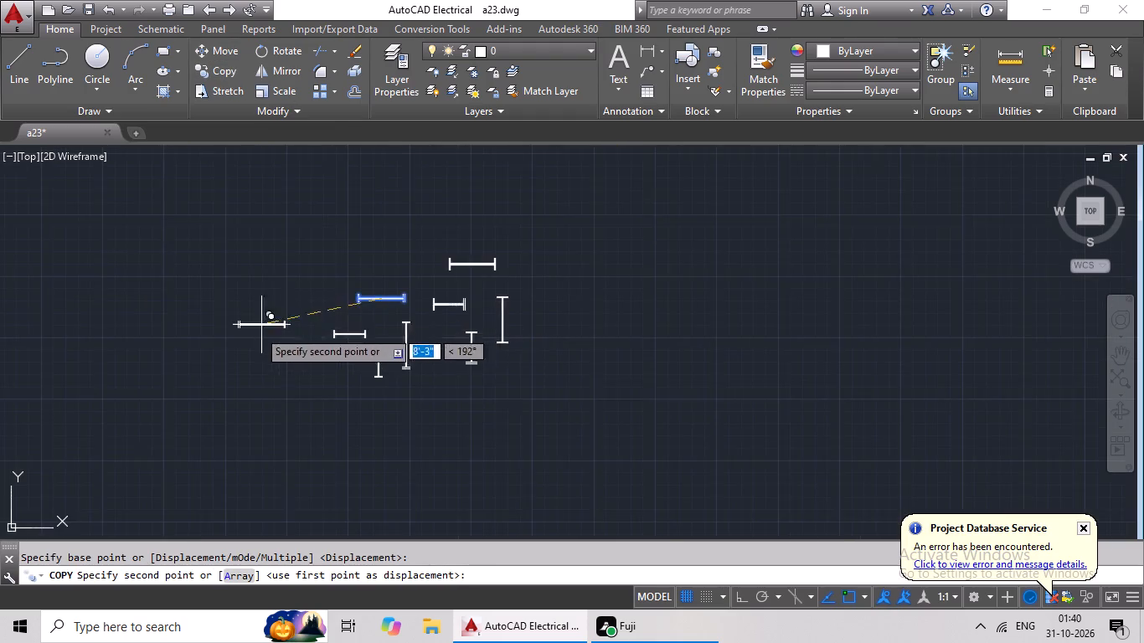
middle_click_drag(187, 418, 475, 363)
scroll(379, 383, "down", 2)
middle_click_drag(353, 391, 413, 370)
scroll(330, 402, "up", 3)
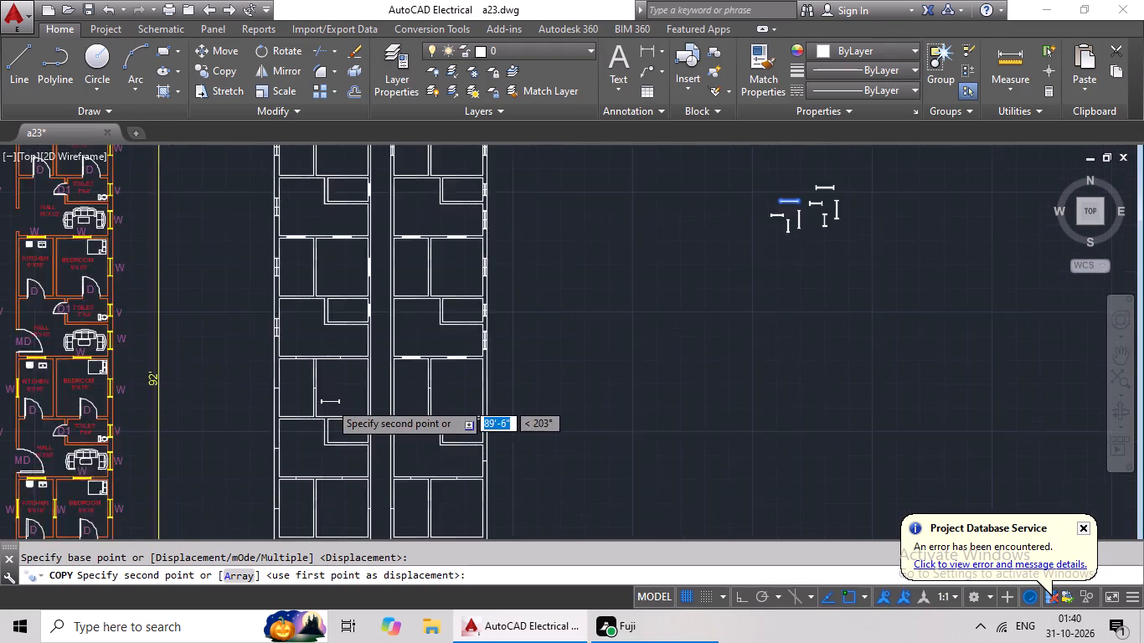
scroll(329, 402, "up", 1)
scroll(352, 291, "up", 3)
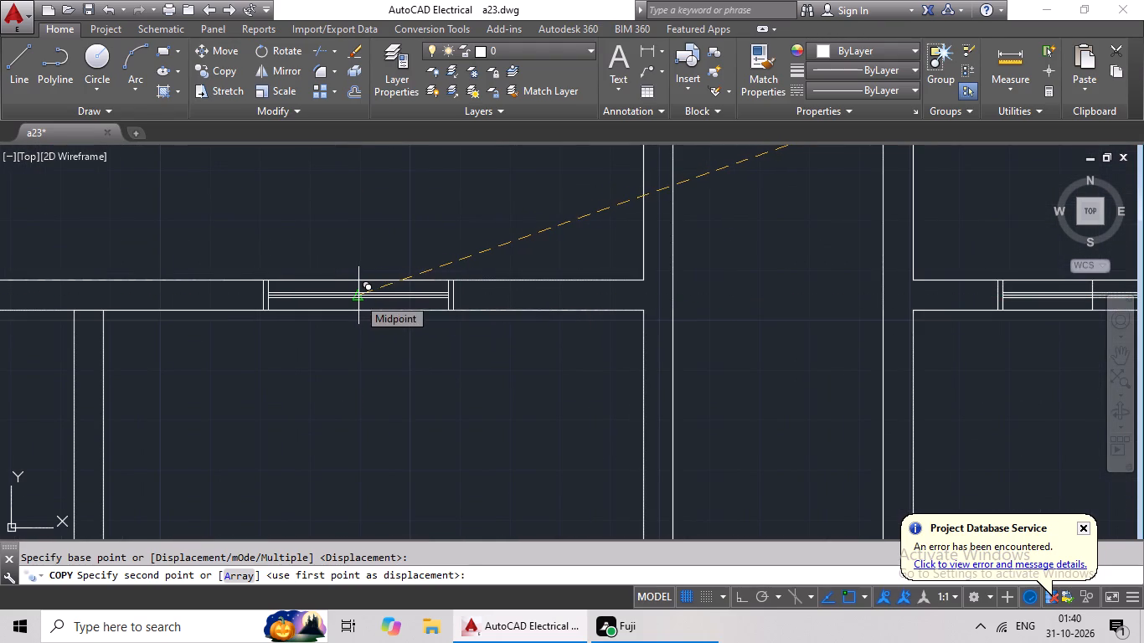
scroll(358, 297, "up", 2)
left_click(358, 294)
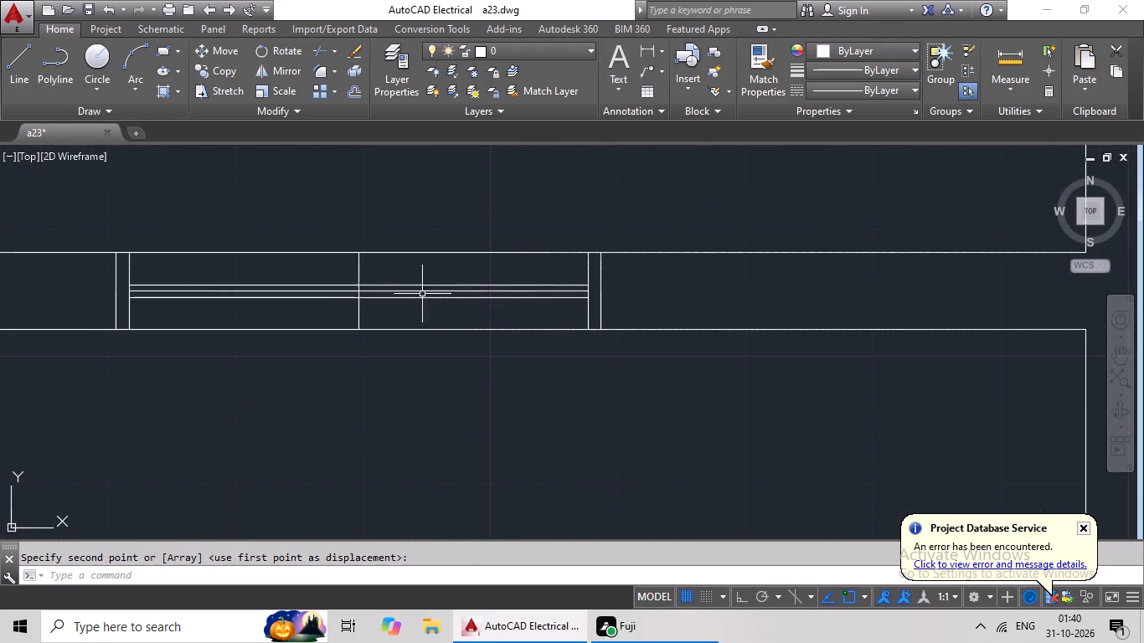
Copy the 3' horizontal window with short end lines by its midpoint onto the top wall mark of the third row's leftmost narrow room, beside the bedroom.
scroll(460, 298, "down", 5)
middle_click_drag(465, 352, 360, 374)
scroll(410, 362, "down", 1)
middle_click_drag(423, 372, 304, 395)
middle_click_drag(611, 373, 452, 407)
middle_click_drag(557, 373, 480, 405)
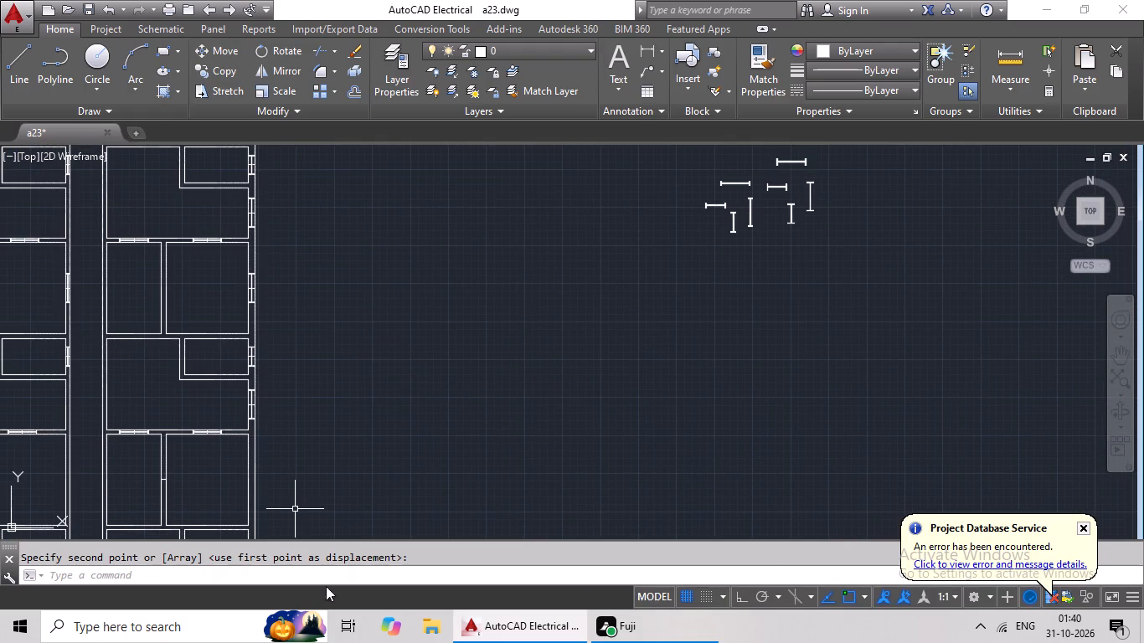
middle_click_drag(732, 430, 497, 502)
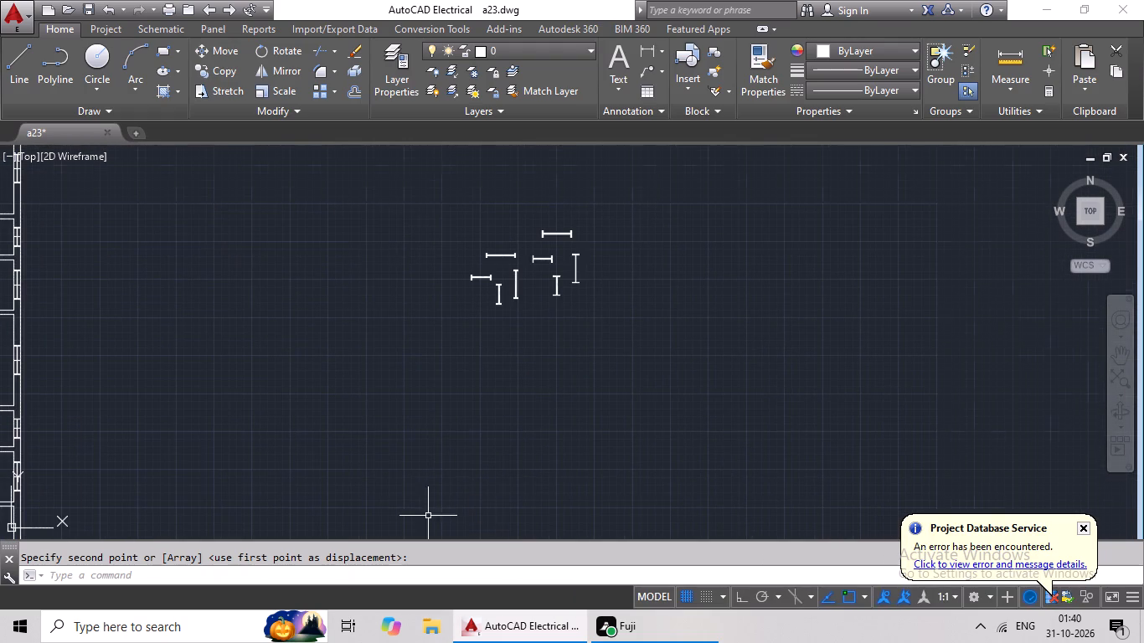
scroll(475, 275, "up", 3)
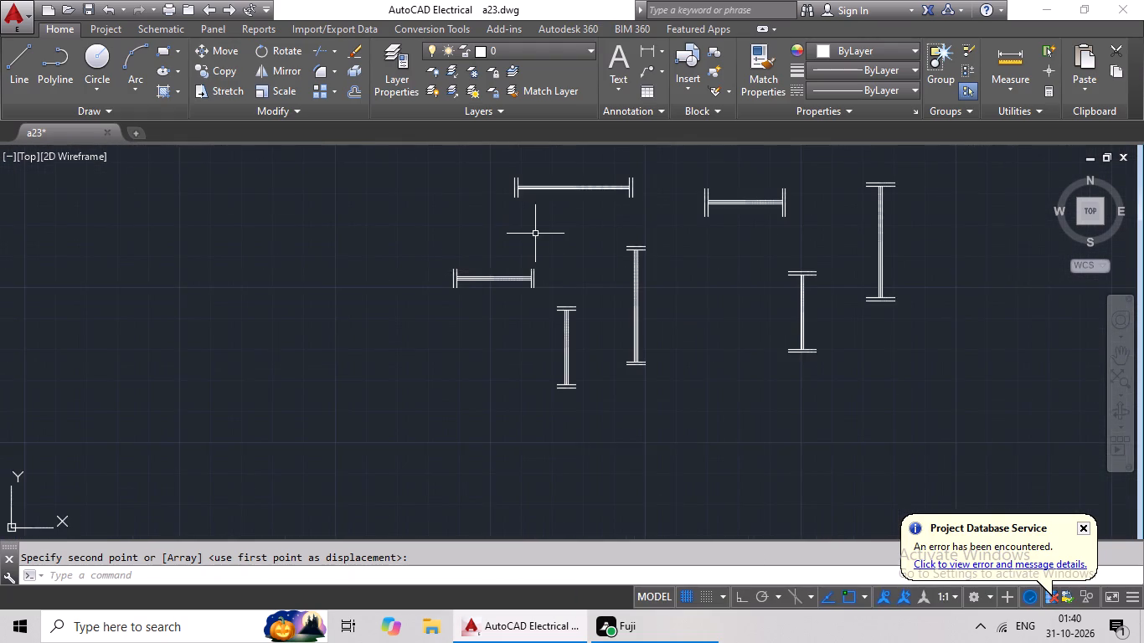
middle_click_drag(534, 243, 465, 403)
scroll(516, 310, "up", 3)
scroll(510, 332, "down", 1)
left_click_drag(511, 317, 221, 429)
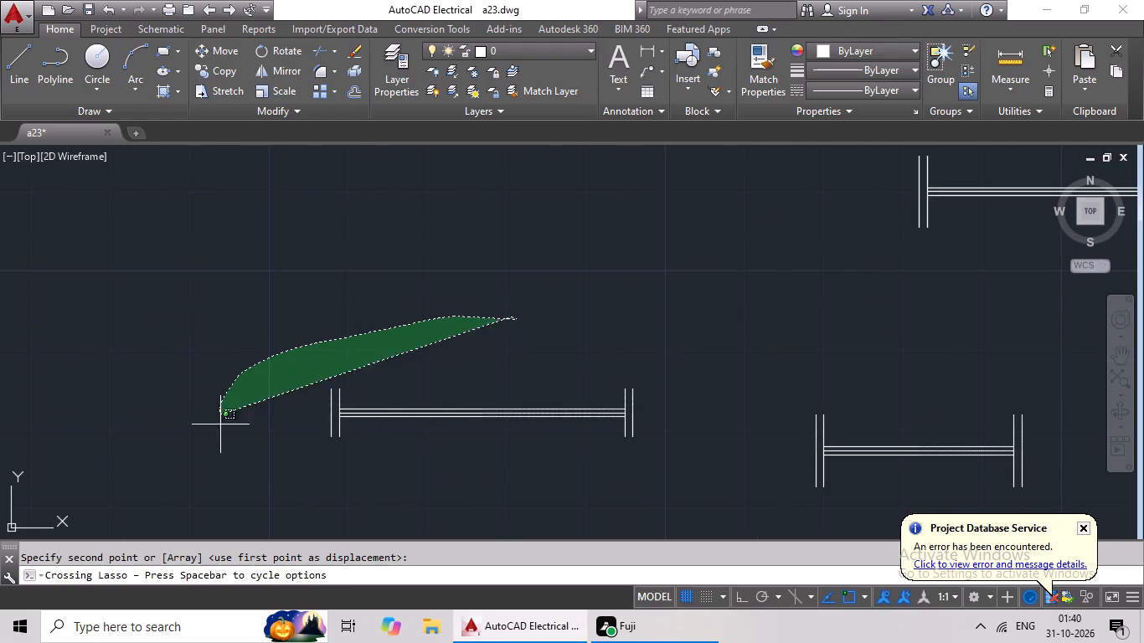
left_click_drag(221, 429, 809, 398)
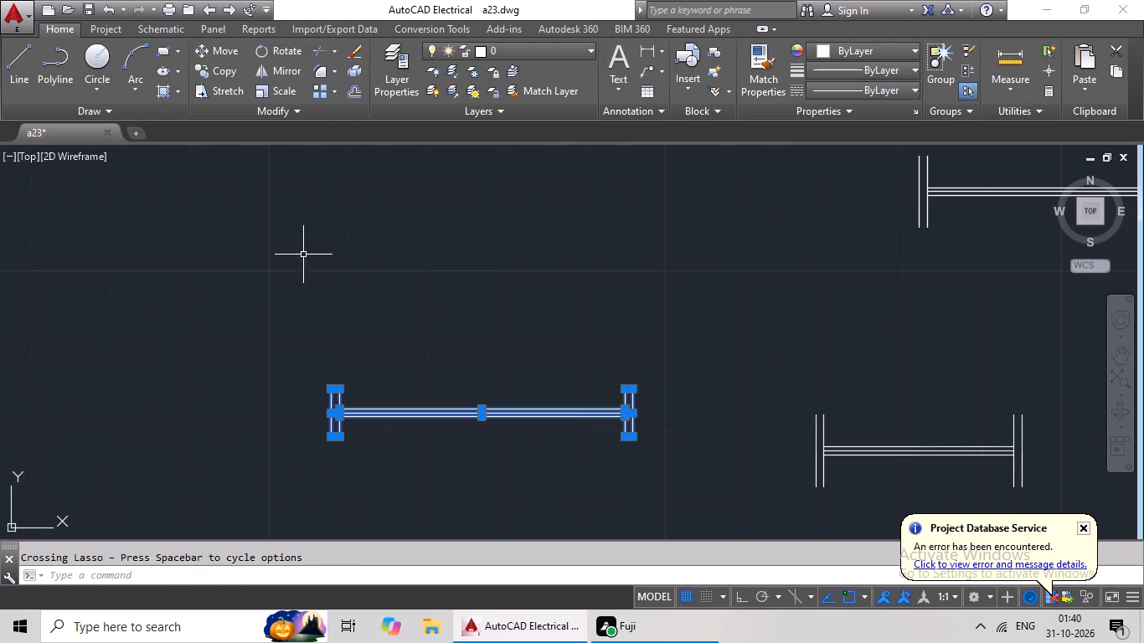
left_click(220, 65)
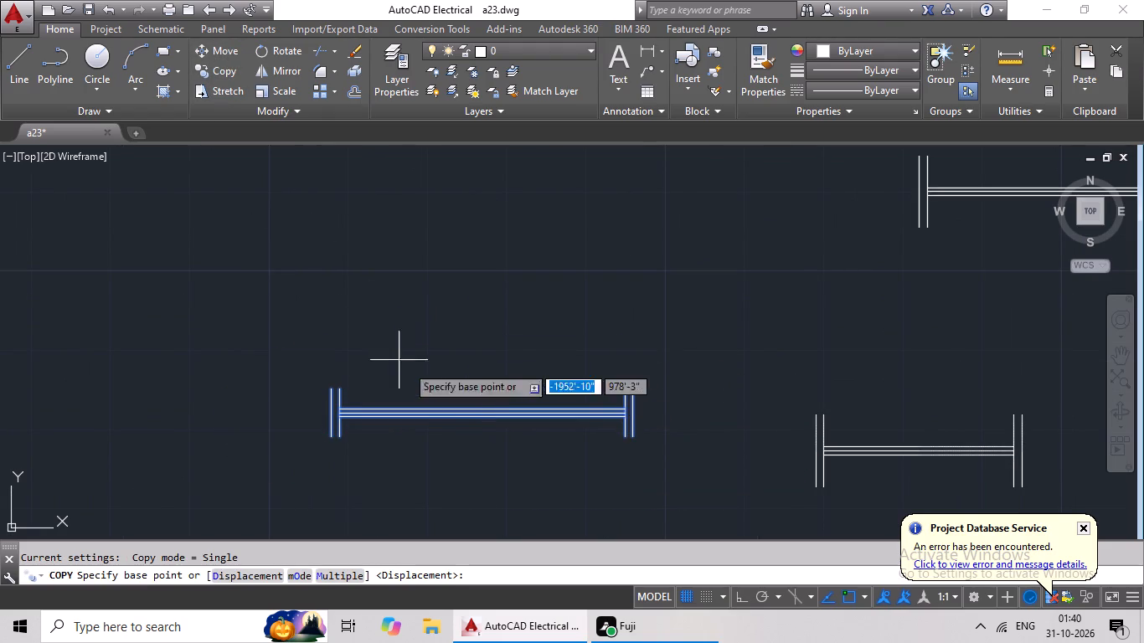
scroll(488, 412, "up", 1)
left_click(473, 414)
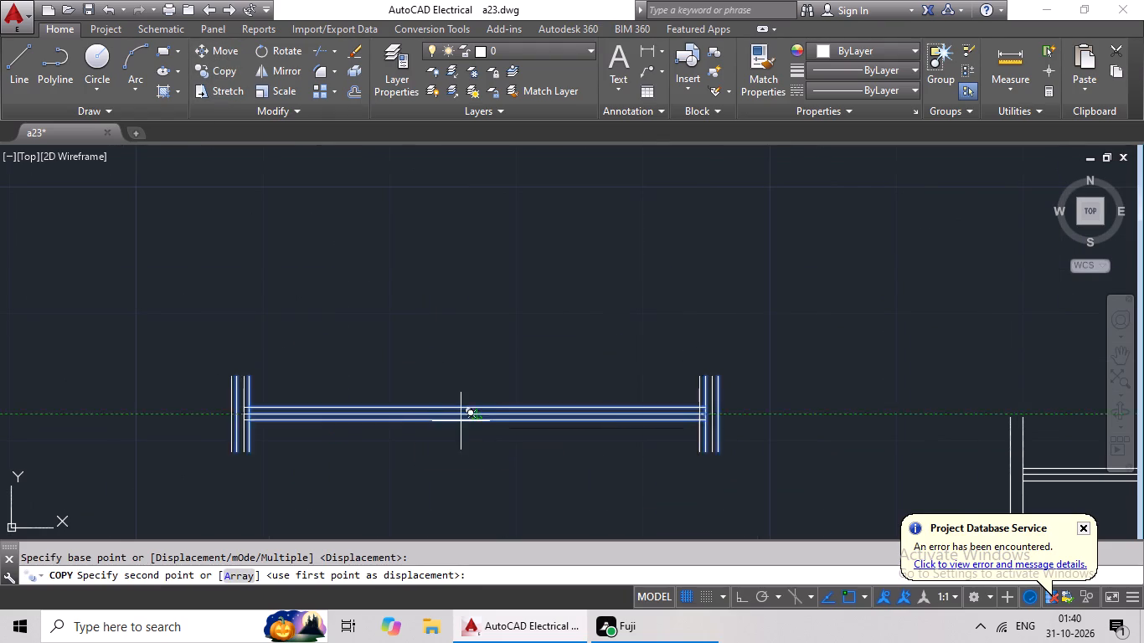
scroll(366, 387, "down", 3)
middle_click_drag(193, 448, 647, 393)
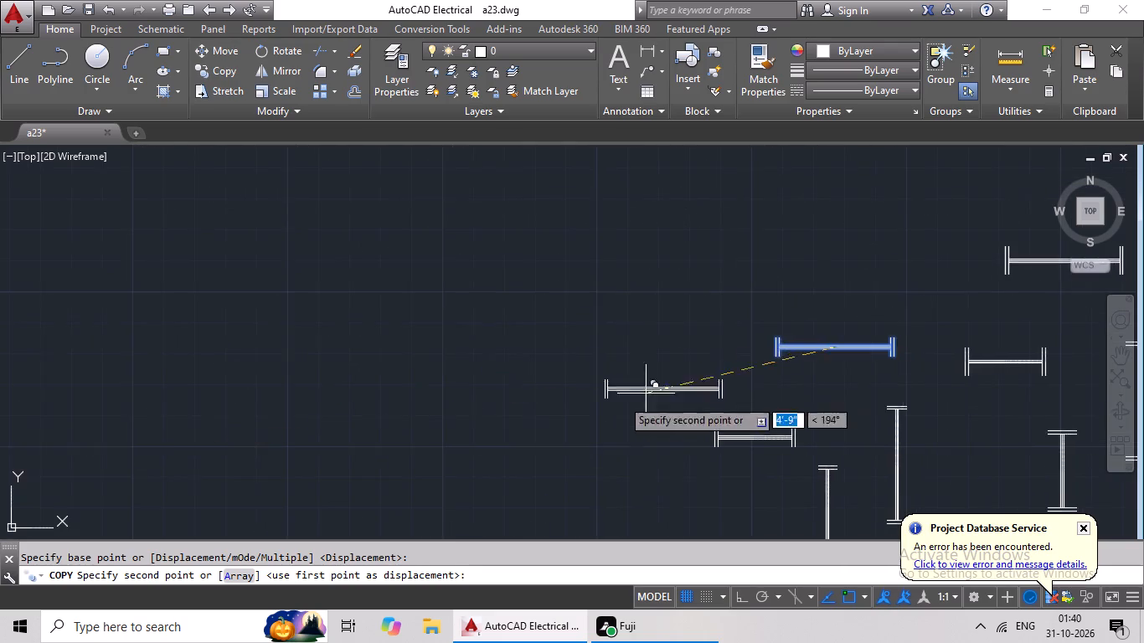
scroll(469, 428, "down", 3)
scroll(305, 406, "down", 3)
middle_click_drag(306, 410, 544, 364)
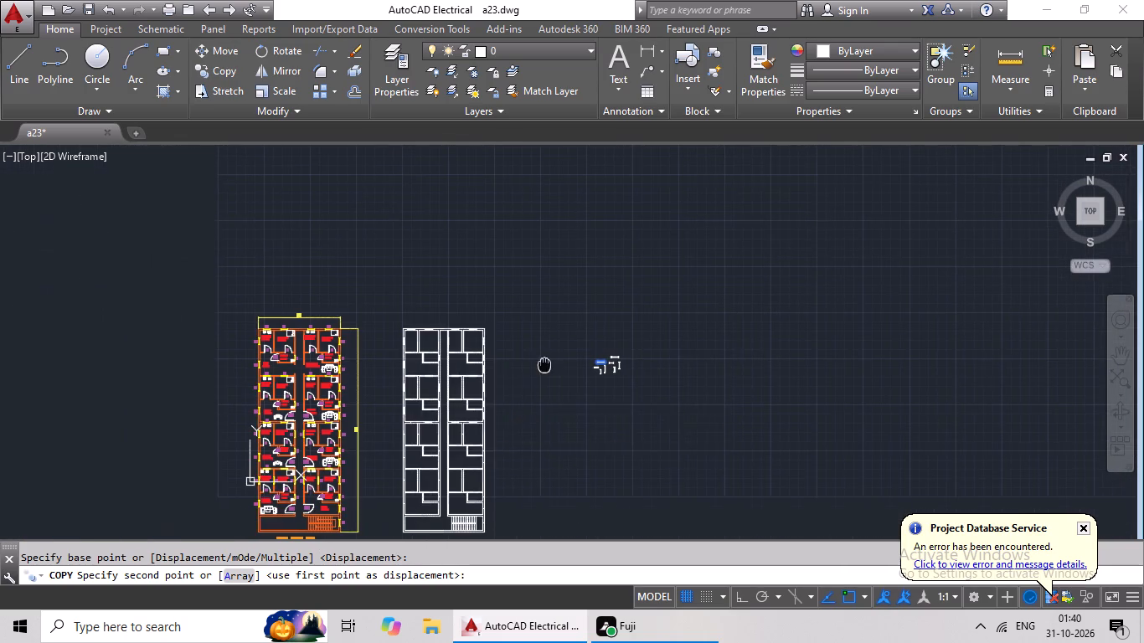
scroll(283, 460, "up", 4)
scroll(464, 391, "down", 3)
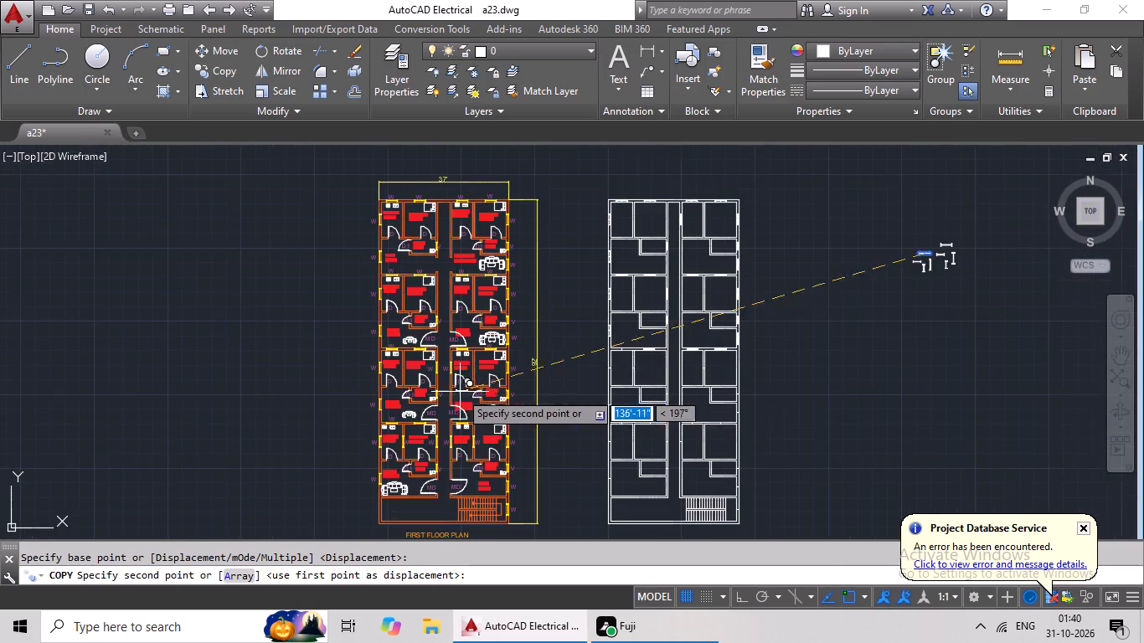
middle_click_drag(559, 395, 370, 422)
scroll(438, 410, "up", 3)
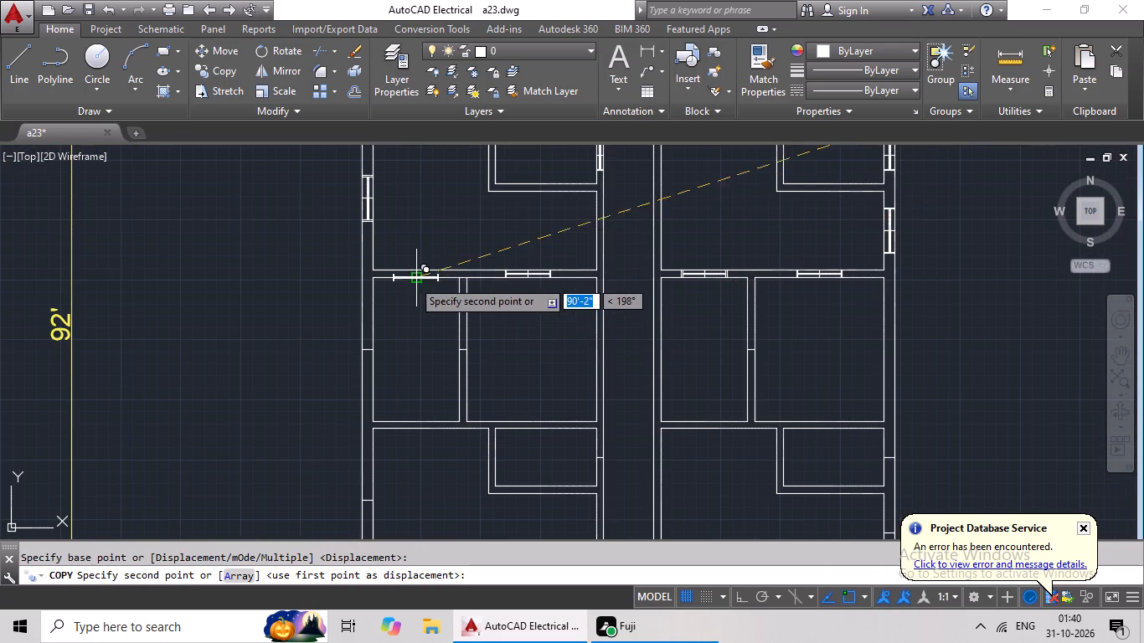
scroll(408, 277, "up", 4)
left_click(458, 254)
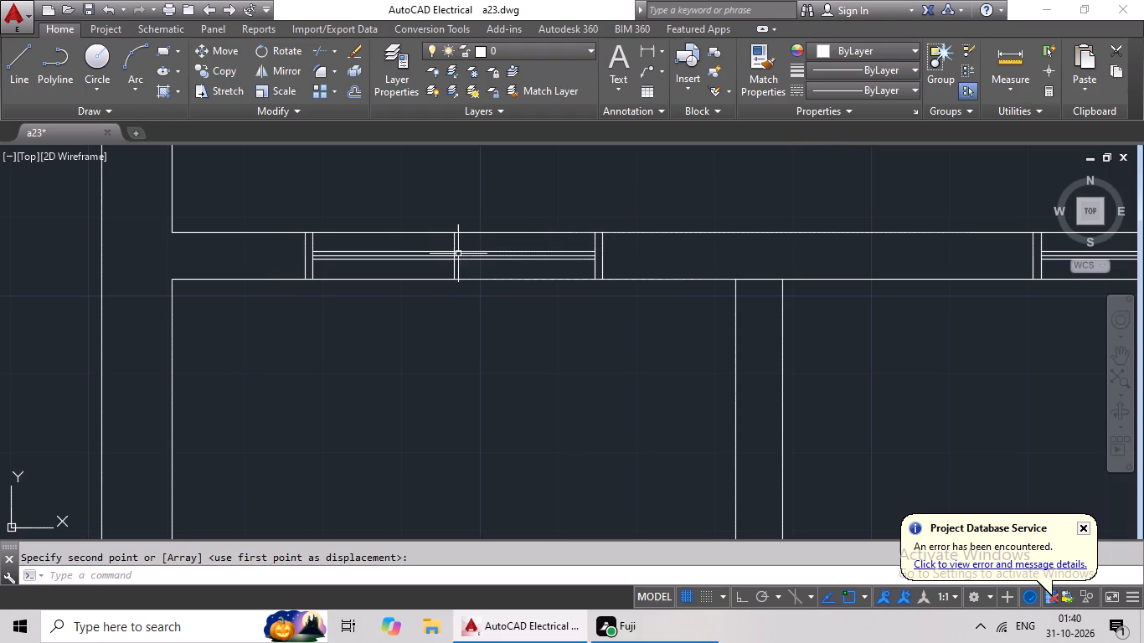
scroll(674, 259, "down", 1)
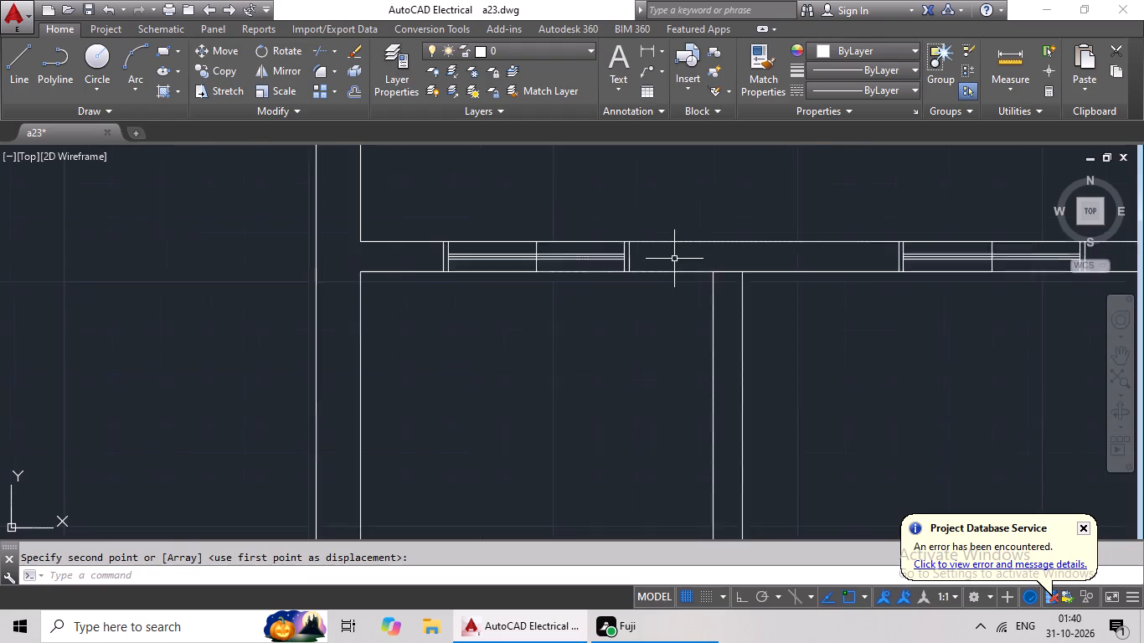
scroll(675, 259, "down", 1)
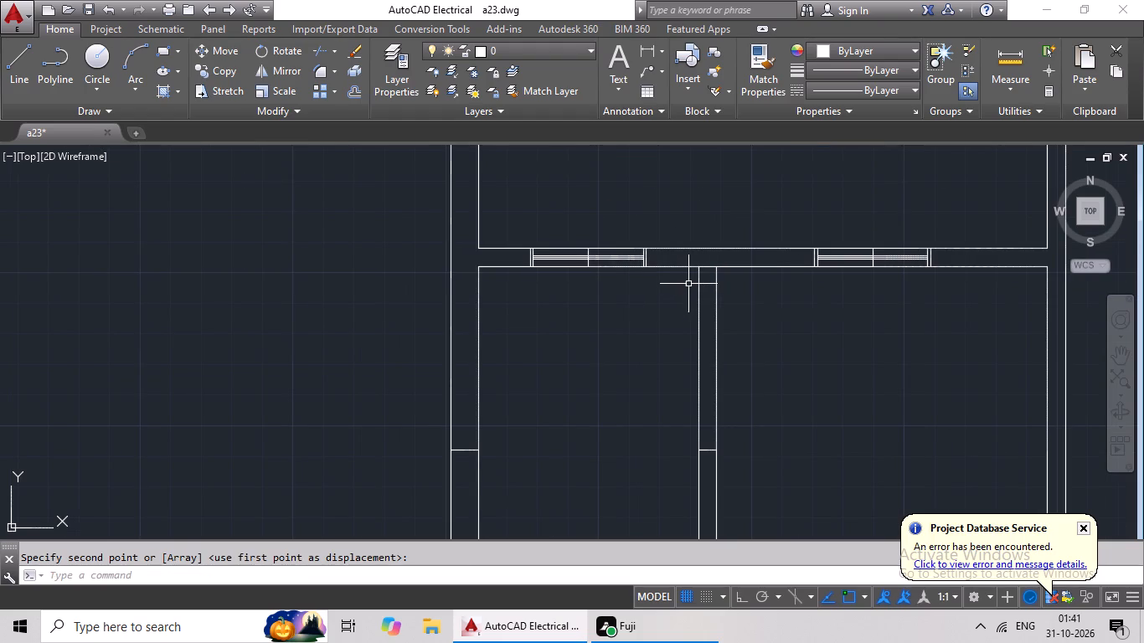